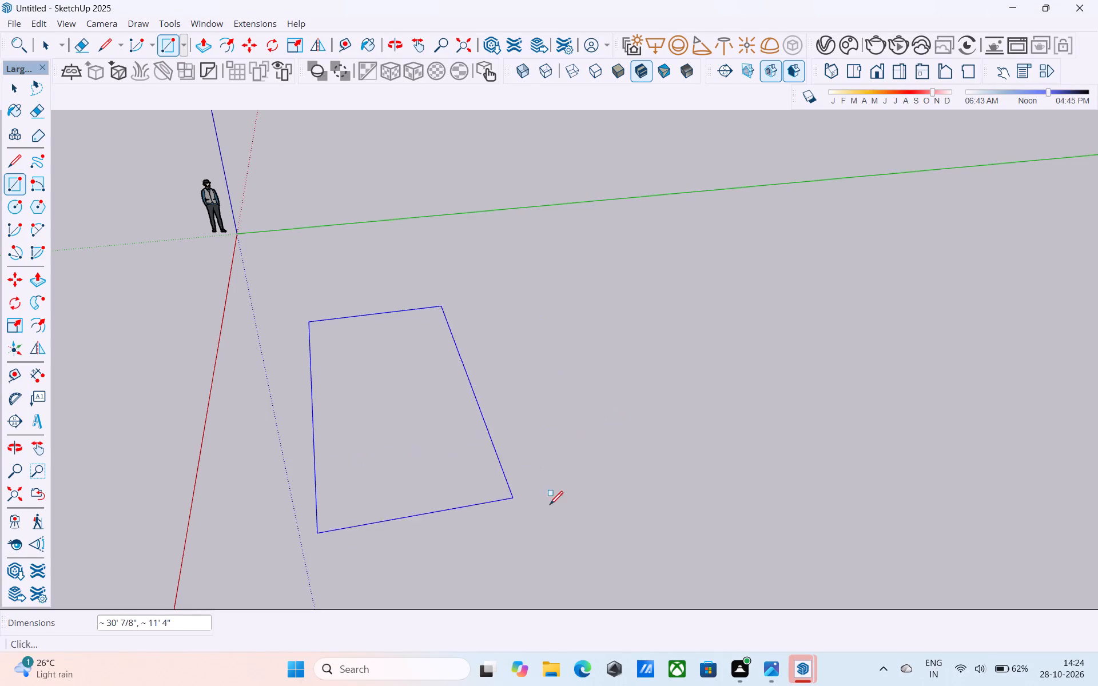
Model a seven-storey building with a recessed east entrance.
Draw a 40' by 30' rectangle on the ground plane beside the origin.
type("40'")
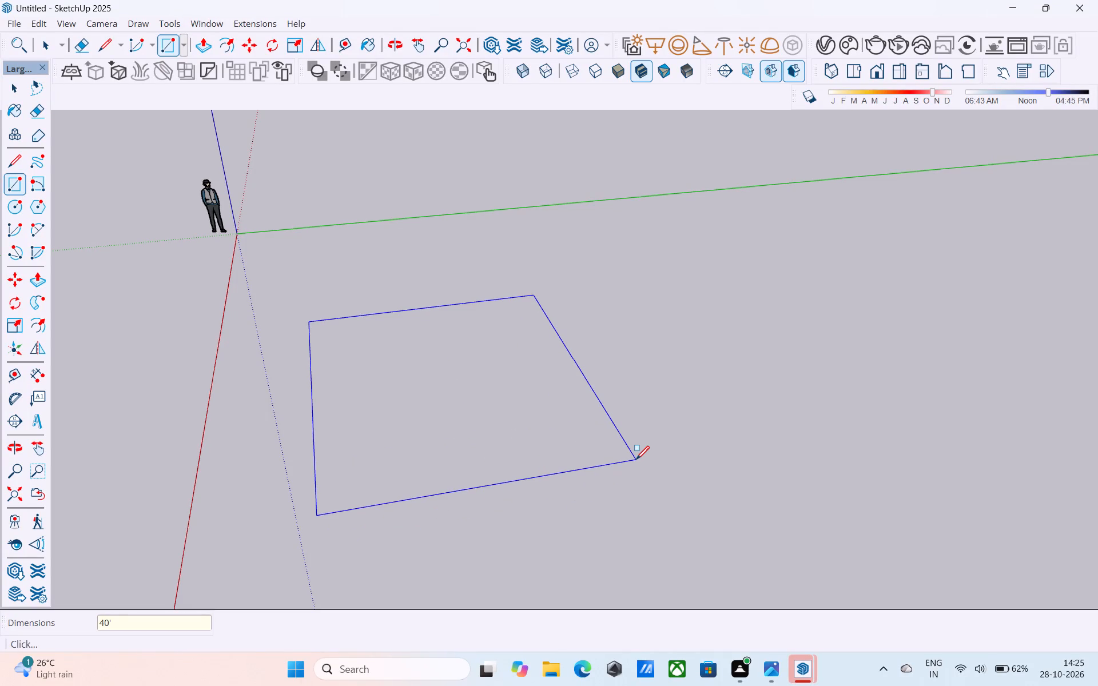
type(",30'")
key("Return")
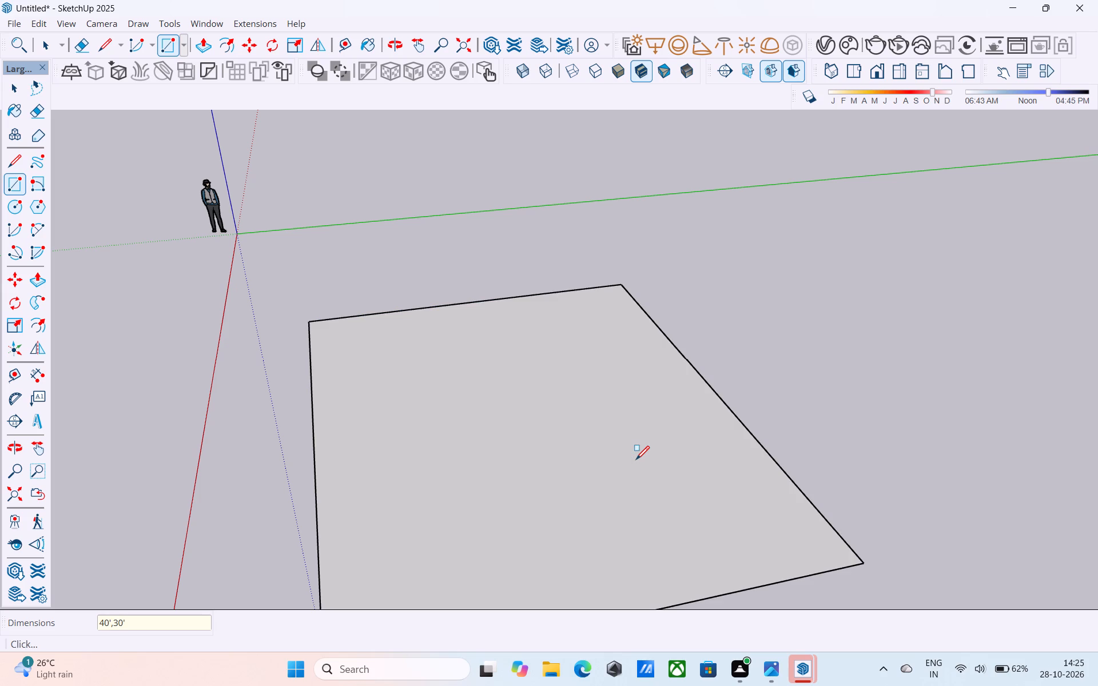
Check the length of the rectangle's short front edge by spanning it corner to corner with the Line tool.
scroll(619, 424, "down", 9)
middle_click_drag(617, 431, 582, 423, "shift")
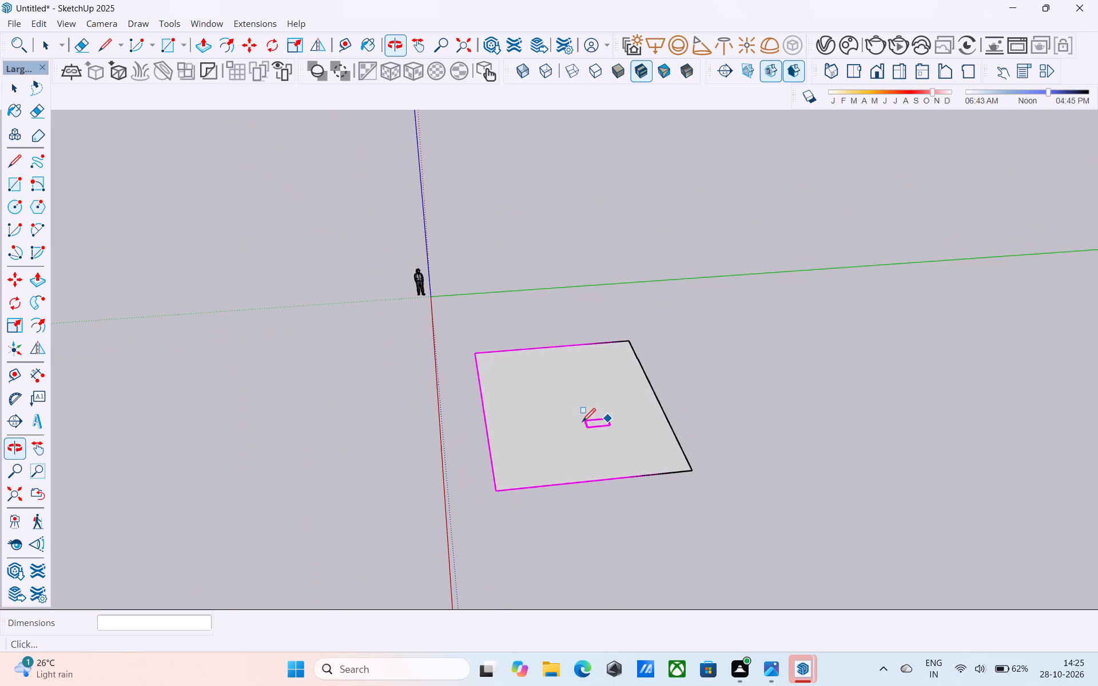
middle_click_drag(695, 389, 673, 420)
key("space")
key("l")
scroll(668, 442, "up", 6)
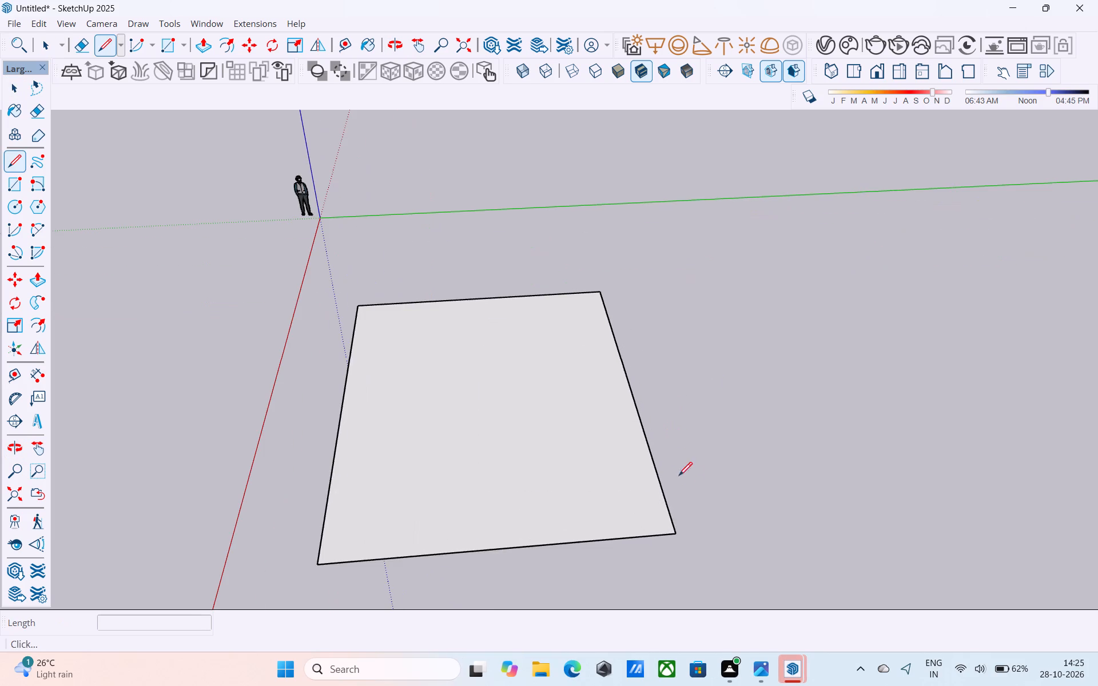
left_click(680, 532)
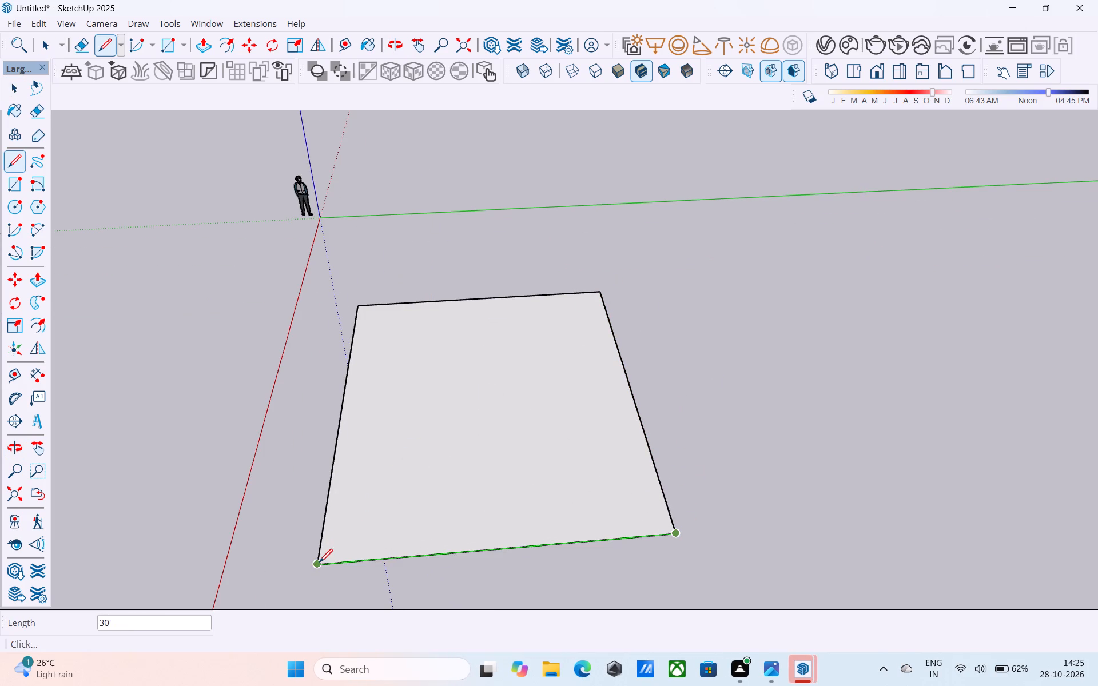
key("space")
Push/Pull the rectangle's face up 2' to form a solid slab.
scroll(397, 485, "down", 7)
middle_click_drag(399, 489, 470, 362, "shift")
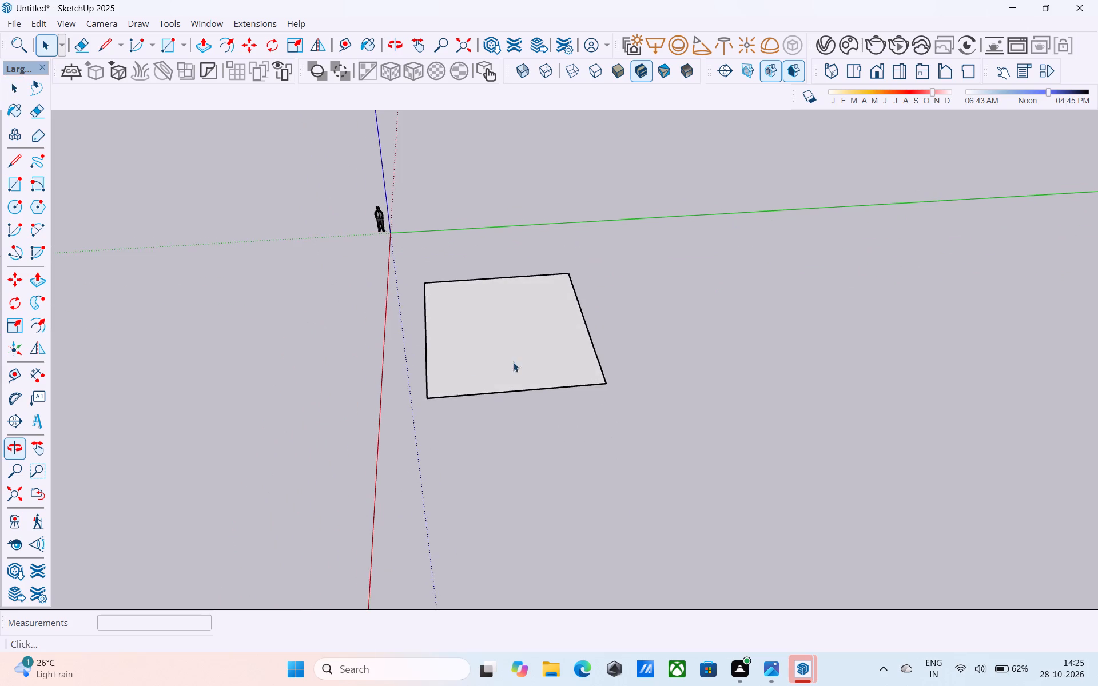
middle_click_drag(515, 362, 645, 388)
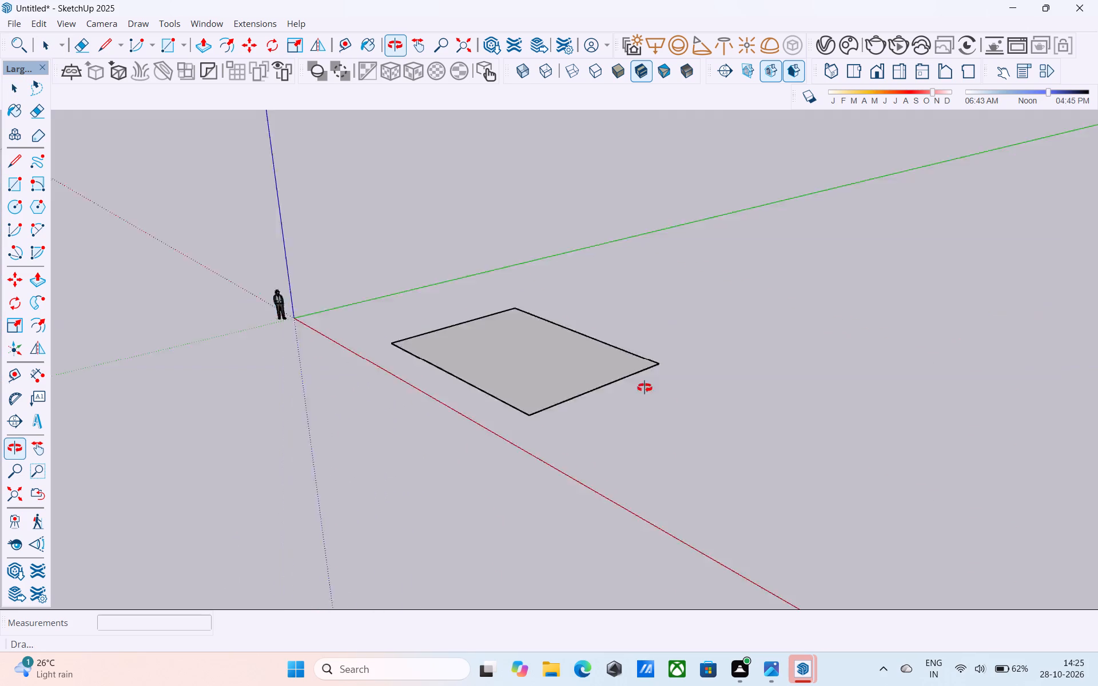
middle_click_drag(645, 388, 542, 496)
scroll(532, 463, "up", 5)
scroll(538, 449, "down", 4)
middle_click_drag(538, 449, 491, 417)
left_click(494, 415)
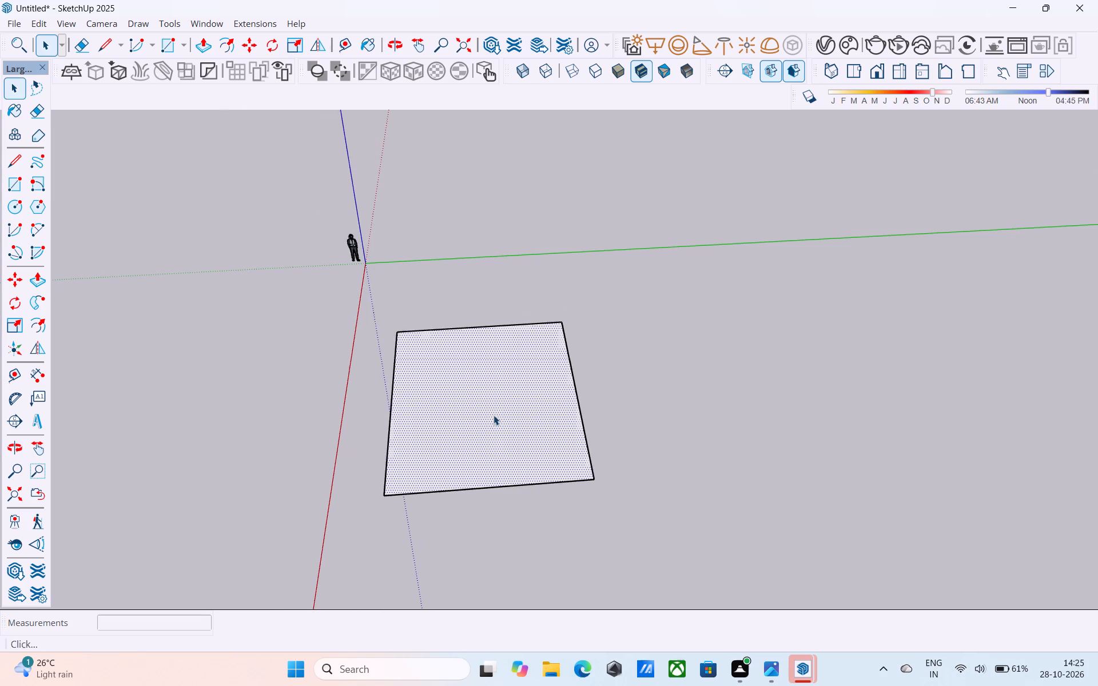
key("p")
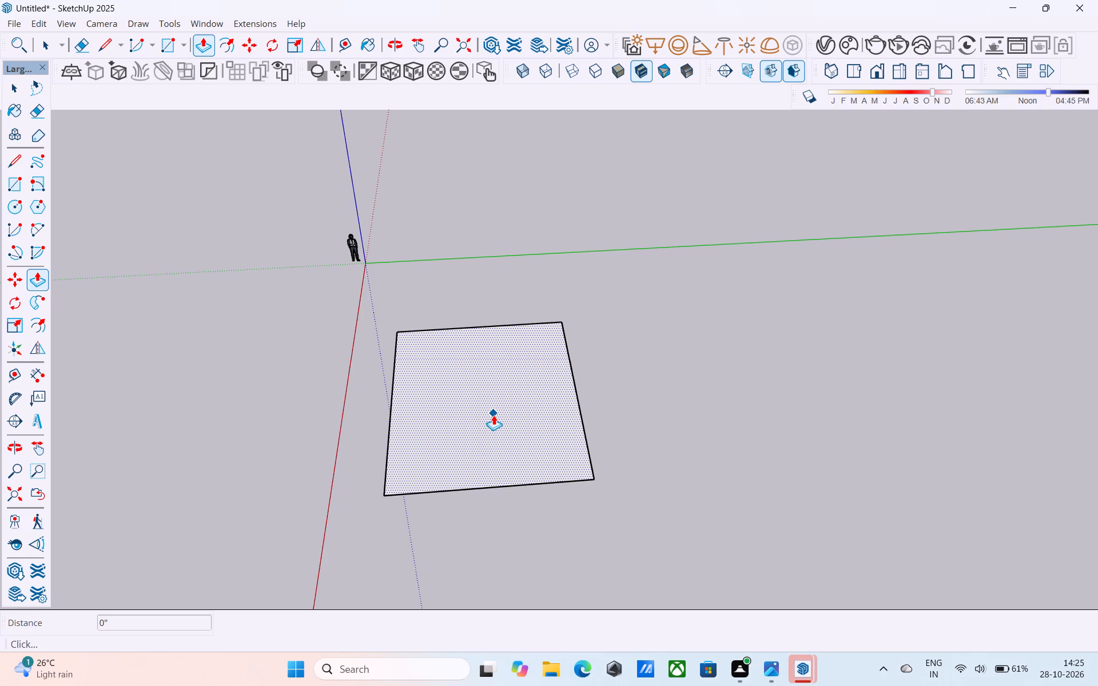
left_click(496, 411)
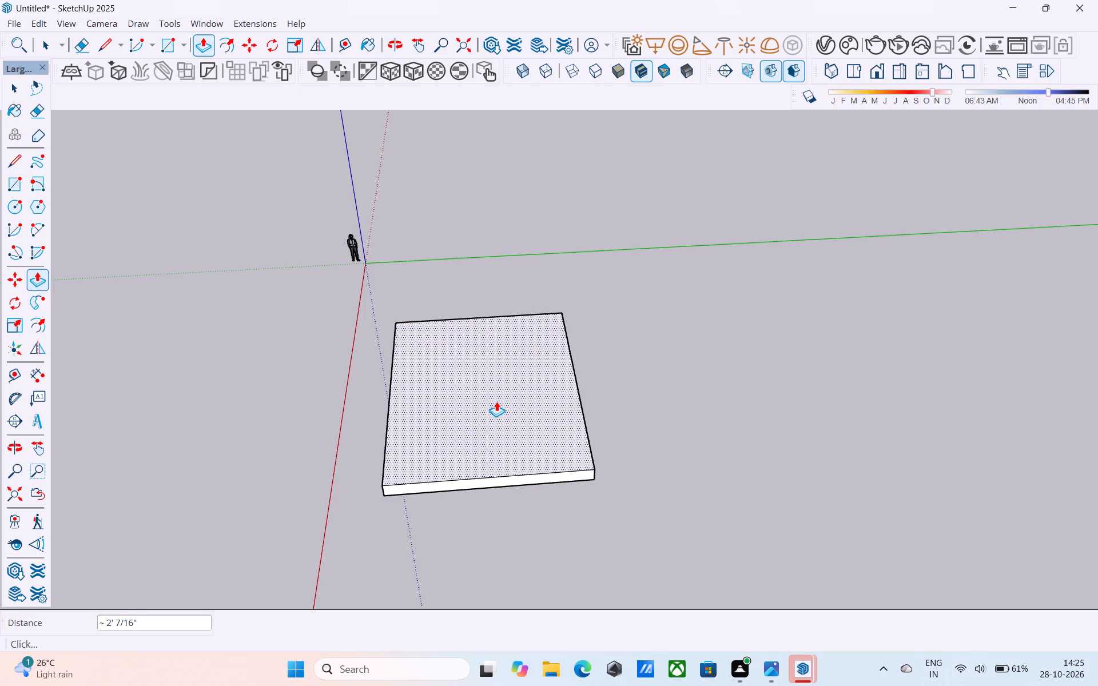
type("2'")
key("Return")
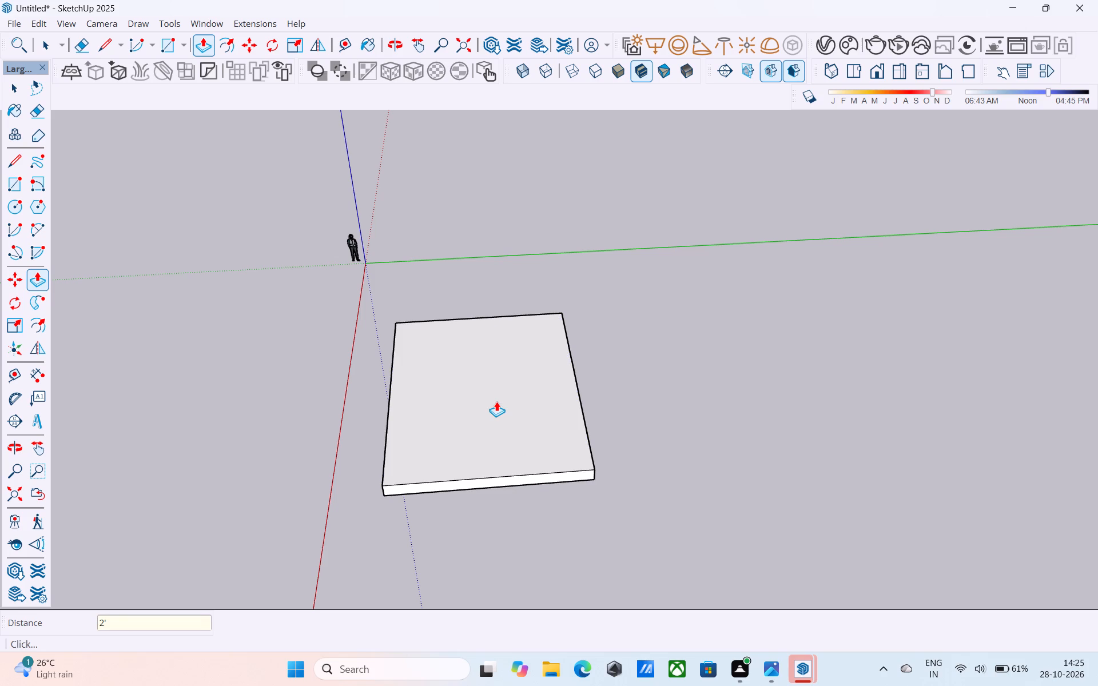
key("space")
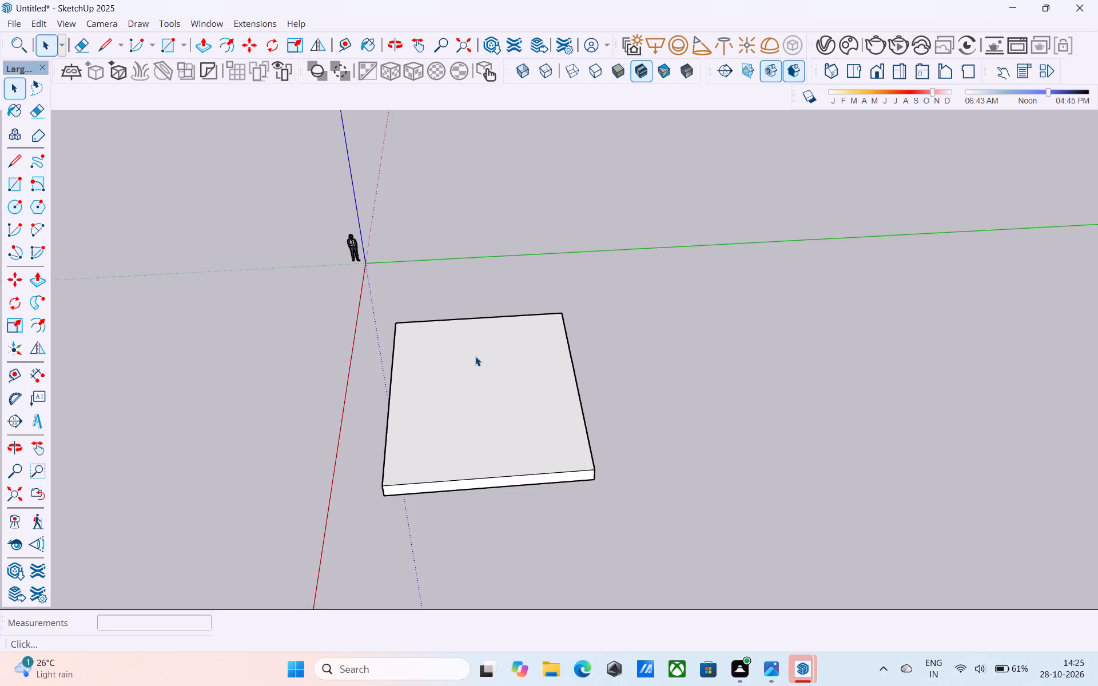
Examine the slab's top, sides and underside from different angles.
scroll(475, 356, "down", 5)
middle_click_drag(471, 362, 476, 336, "shift")
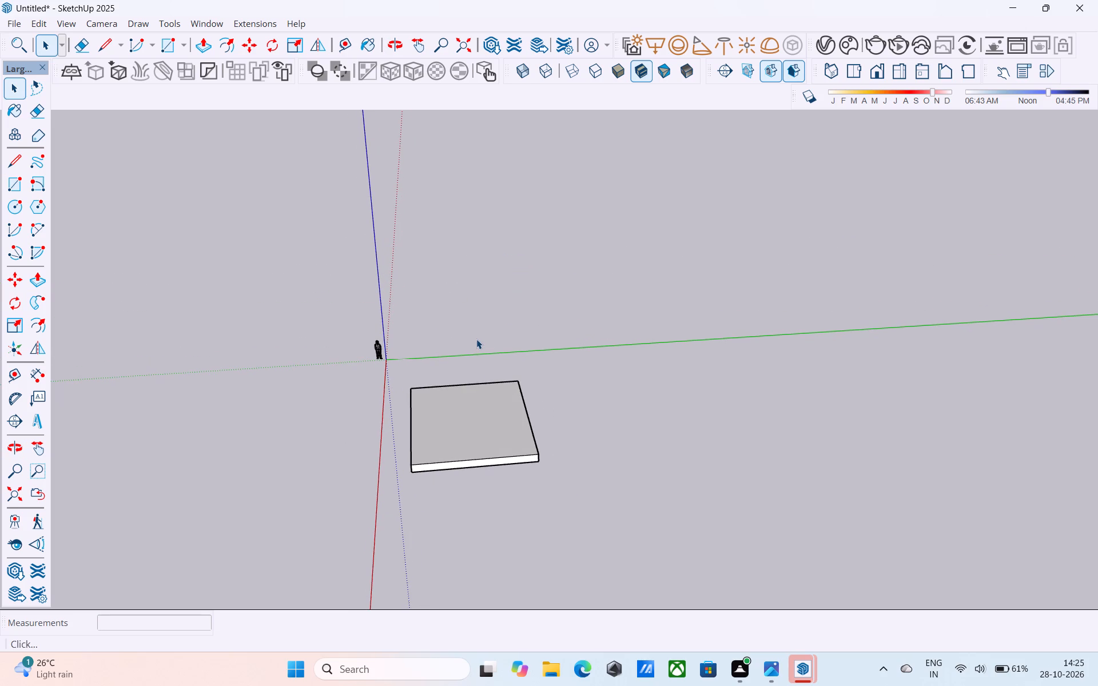
scroll(482, 352, "up", 2)
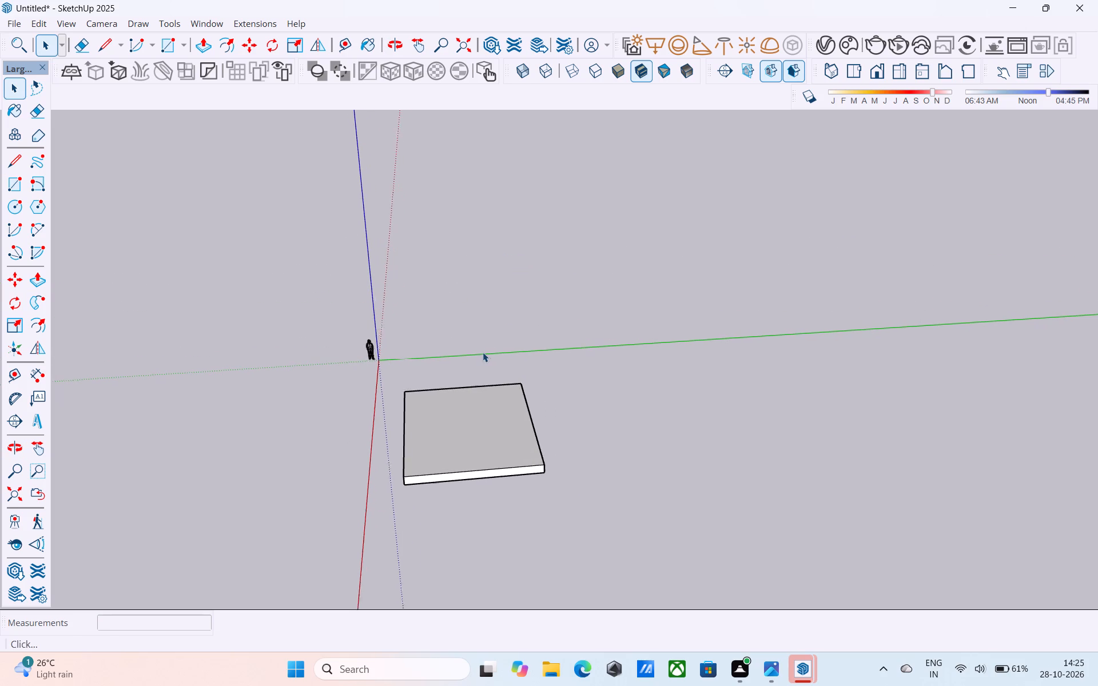
scroll(483, 352, "up", 2)
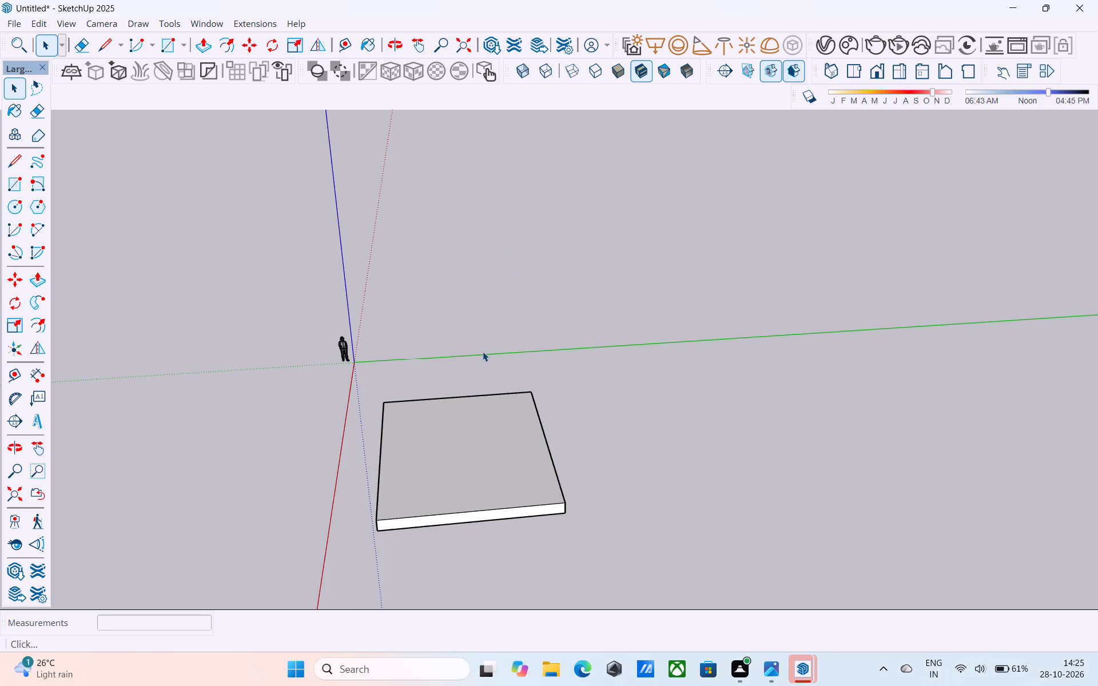
scroll(483, 352, "down", 4)
scroll(586, 348, "down", 3)
middle_click_drag(586, 353, 598, 437)
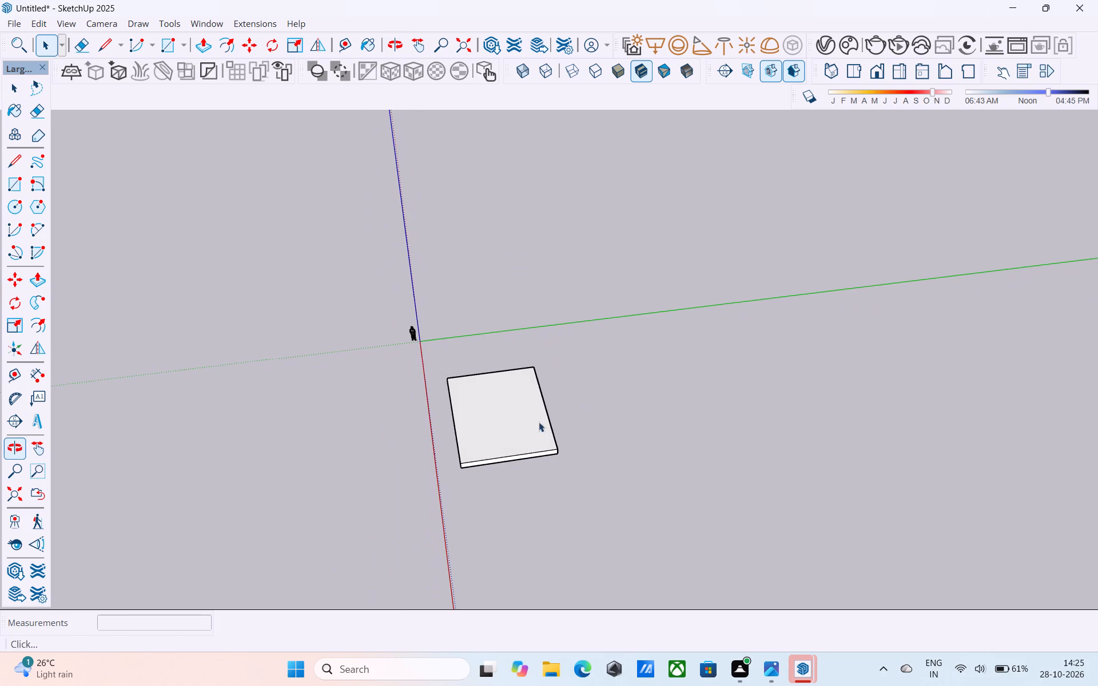
middle_click_drag(491, 411, 805, 302)
scroll(674, 413, "up", 3)
middle_click_drag(588, 436, 578, 440)
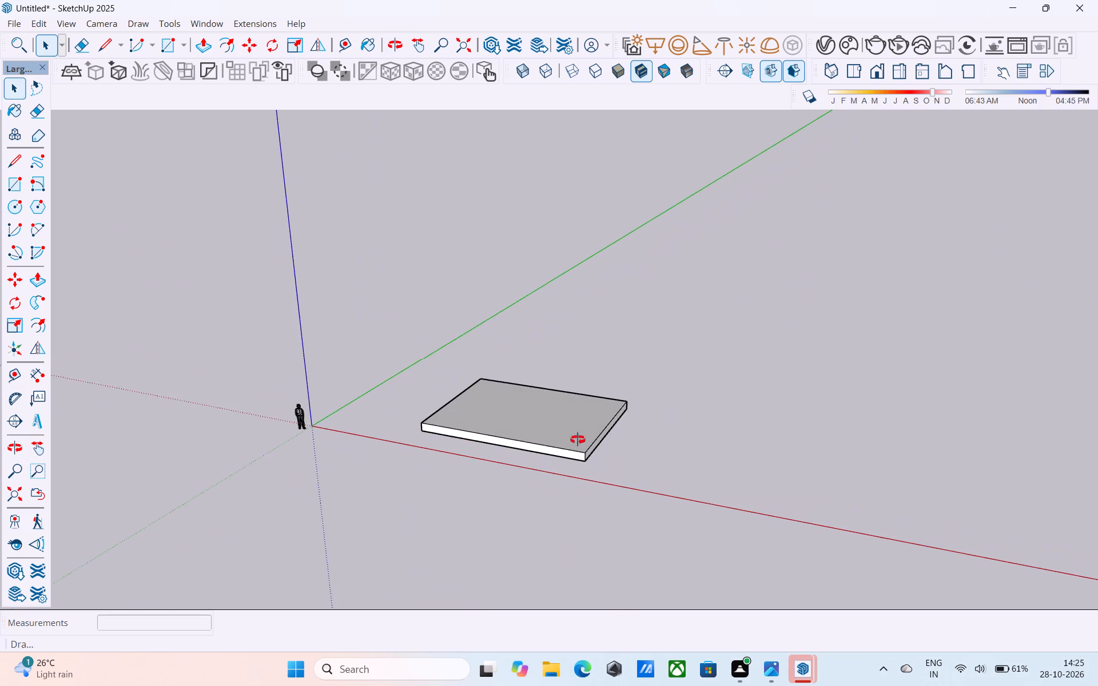
middle_click_drag(578, 440, 242, 404)
scroll(394, 446, "up", 1)
middle_click_drag(413, 386, 269, 358)
middle_click_drag(531, 357, 332, 353, "shift")
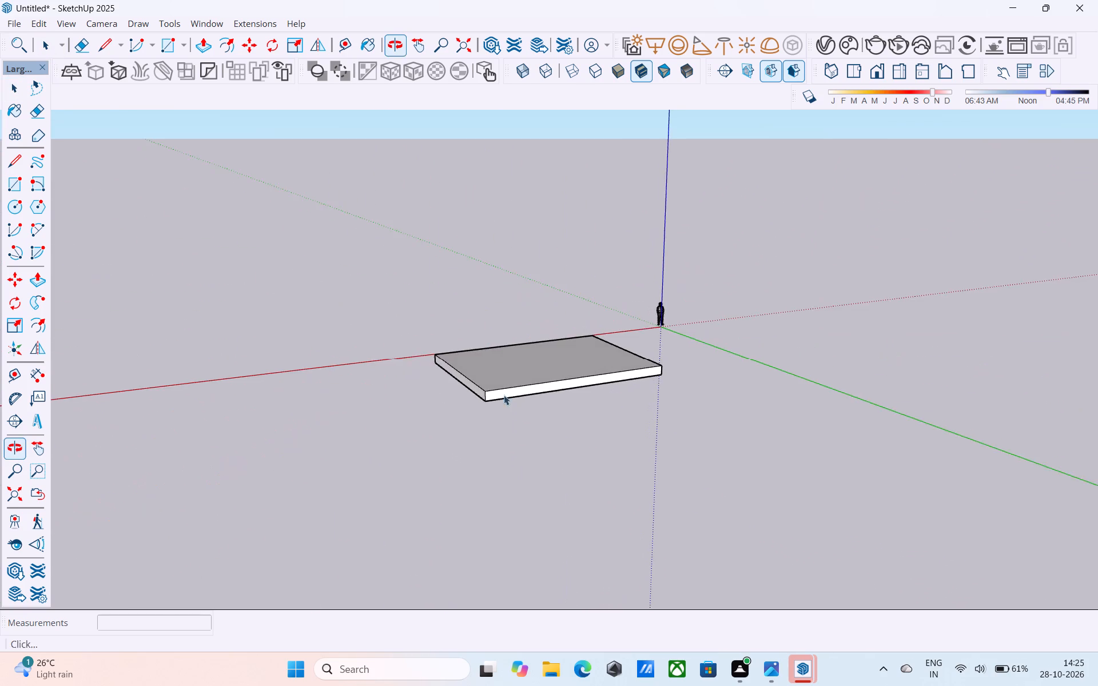
scroll(616, 390, "up", 1)
middle_click_drag(614, 394, 910, 385, "shift")
scroll(689, 470, "up", 1, "shift")
middle_click_drag(797, 245, 842, 198)
scroll(785, 265, "down", 2)
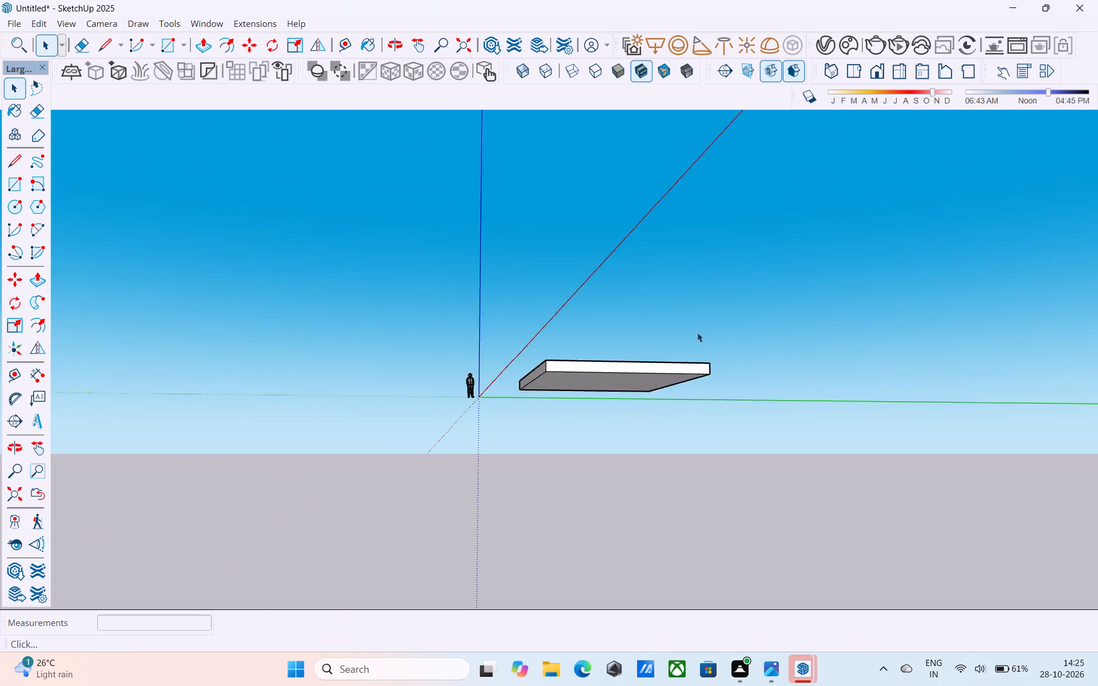
scroll(697, 332, "down", 2)
middle_click_drag(624, 389, 614, 432)
middle_click_drag(634, 380, 637, 447, "shift")
middle_click_drag(667, 374, 654, 480, "shift")
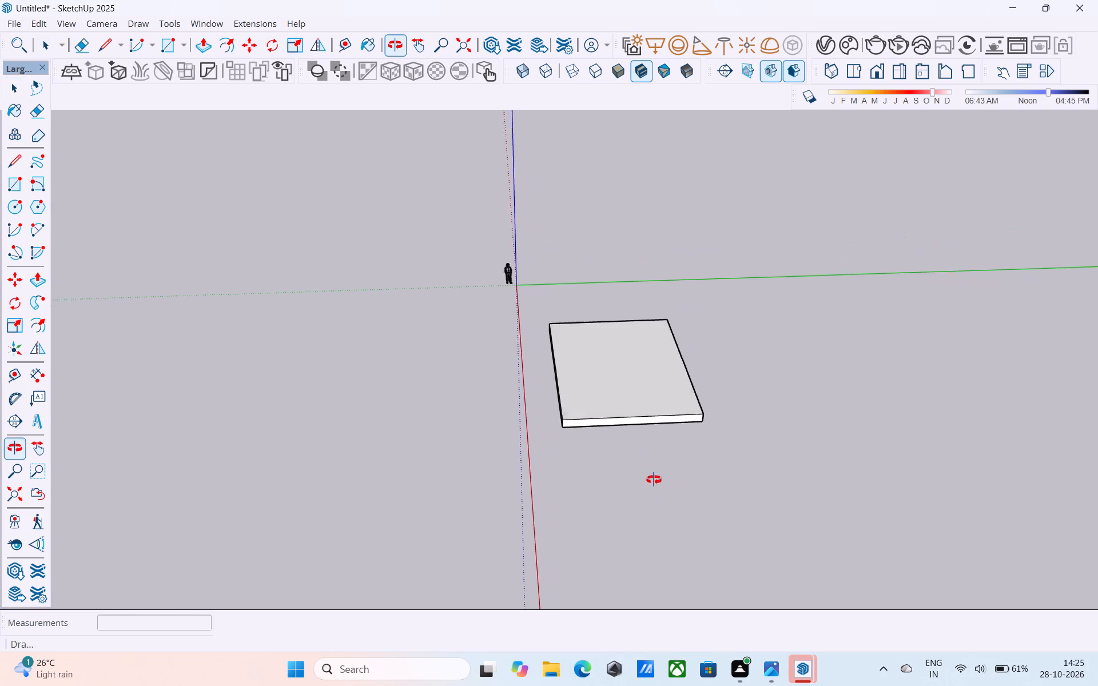
middle_click_drag(654, 480, 655, 481, "shift")
middle_click_drag(666, 386, 688, 541)
middle_click_drag(655, 425, 591, 430)
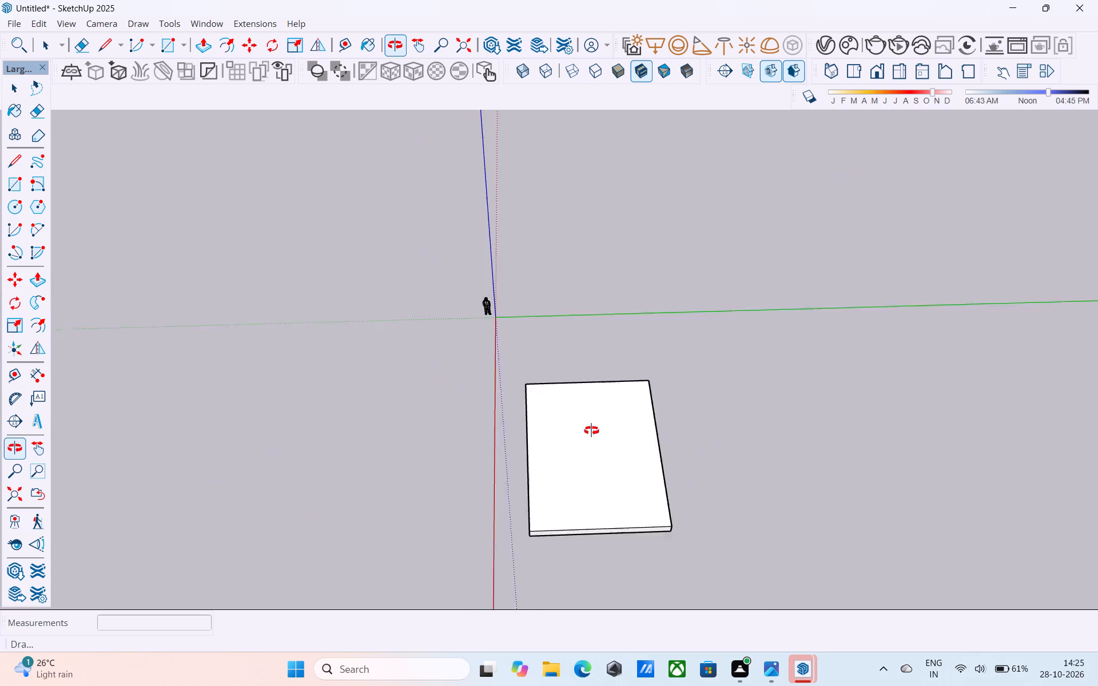
middle_click_drag(591, 430, 591, 430)
middle_click_drag(608, 433, 636, 354, "shift")
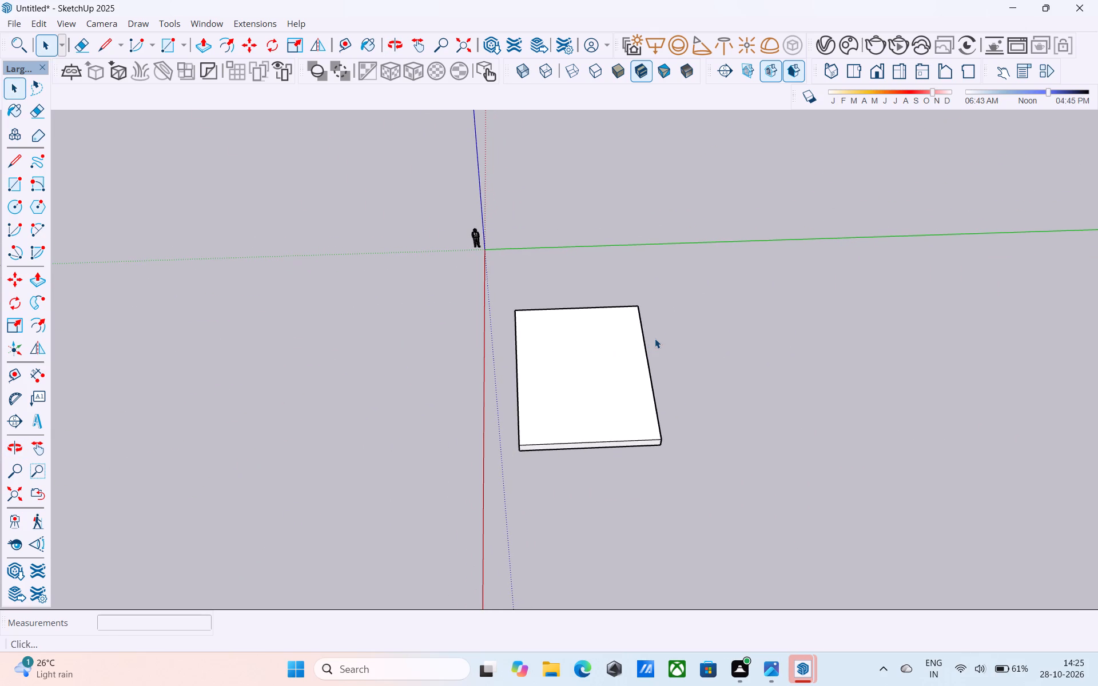
middle_click_drag(641, 376, 685, 292)
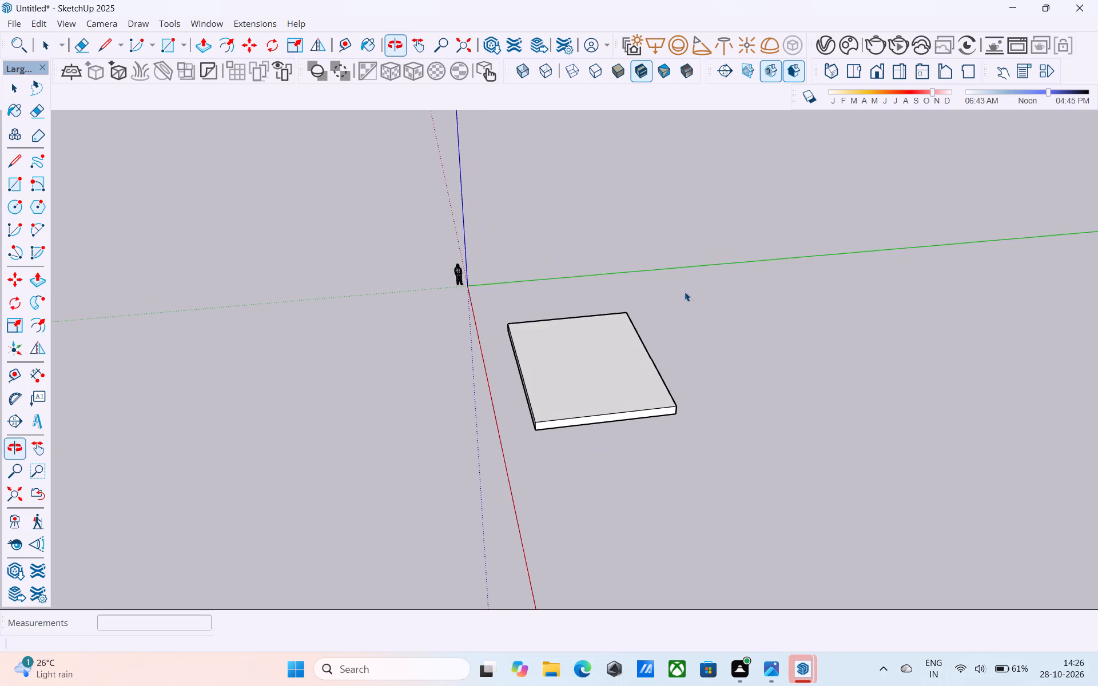
middle_click_drag(654, 337, 669, 357, "shift")
middle_click_drag(621, 407, 699, 330)
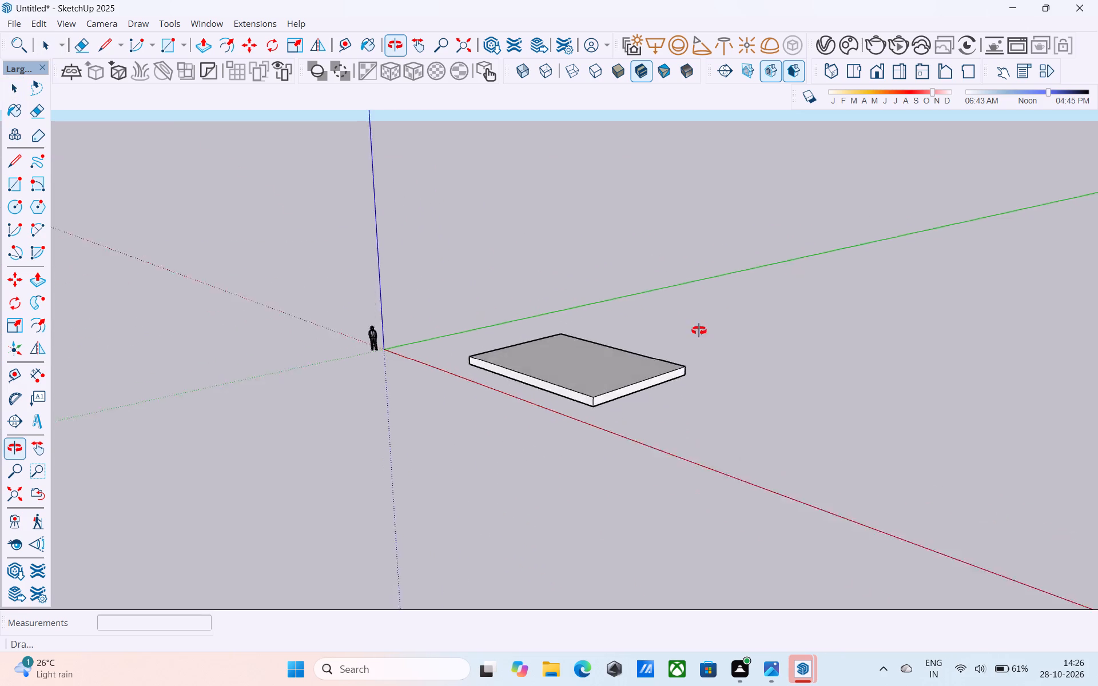
middle_click_drag(699, 330, 642, 336)
middle_click_drag(597, 435, 603, 377, "shift")
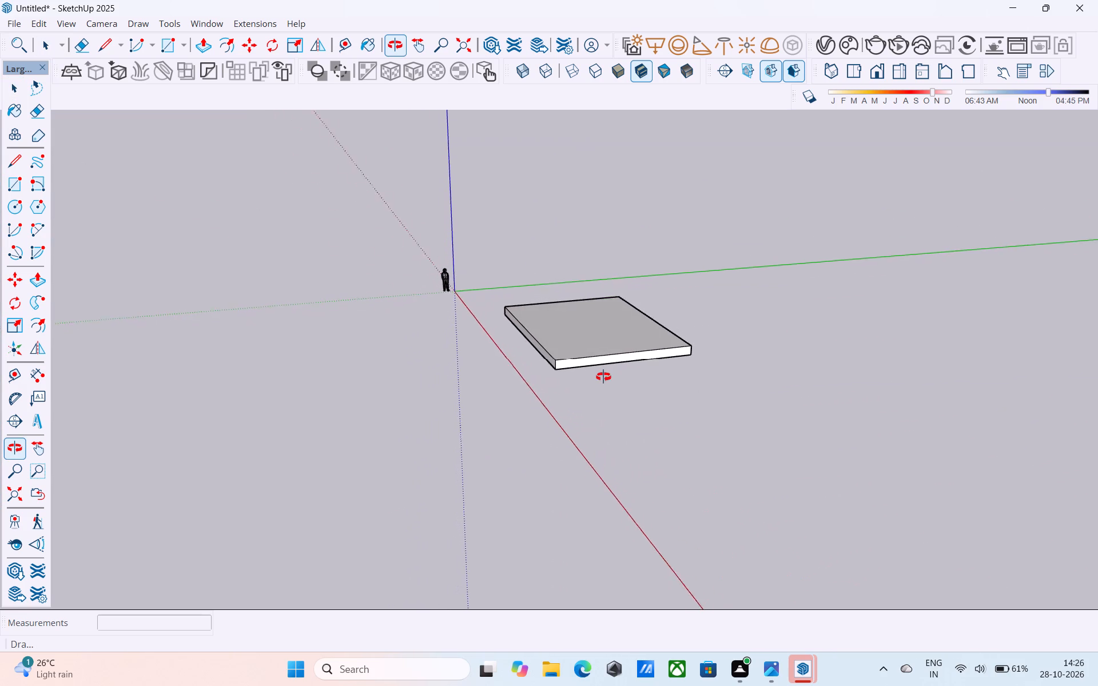
middle_click_drag(603, 377, 596, 388, "shift")
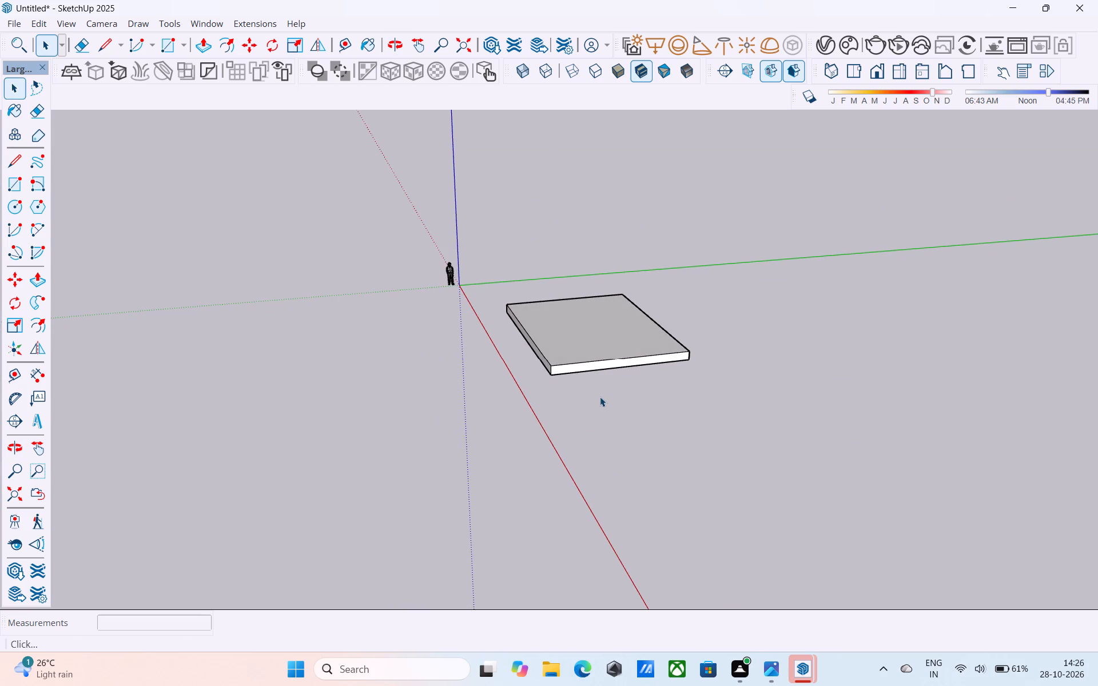
middle_click_drag(621, 381, 572, 418)
middle_click_drag(610, 401, 595, 492)
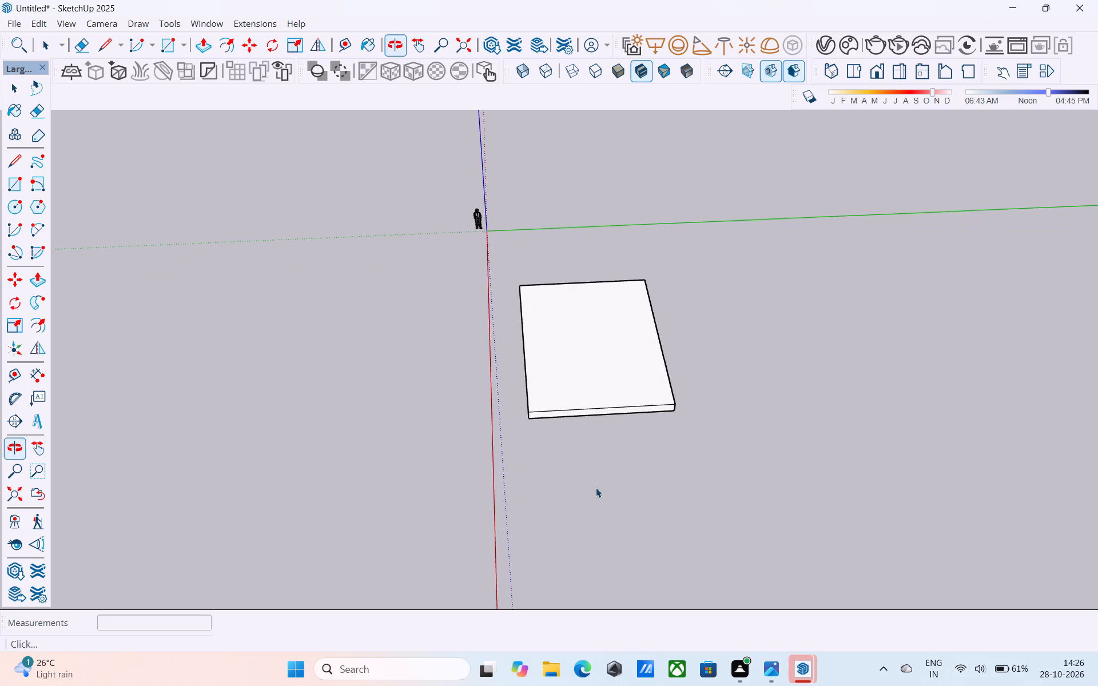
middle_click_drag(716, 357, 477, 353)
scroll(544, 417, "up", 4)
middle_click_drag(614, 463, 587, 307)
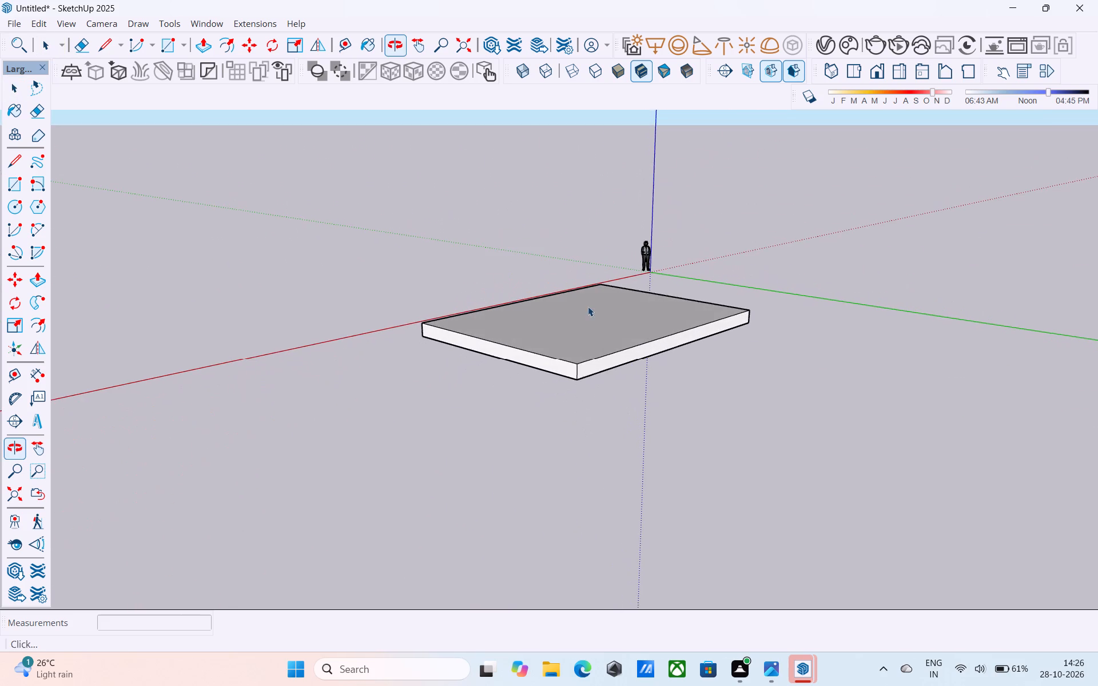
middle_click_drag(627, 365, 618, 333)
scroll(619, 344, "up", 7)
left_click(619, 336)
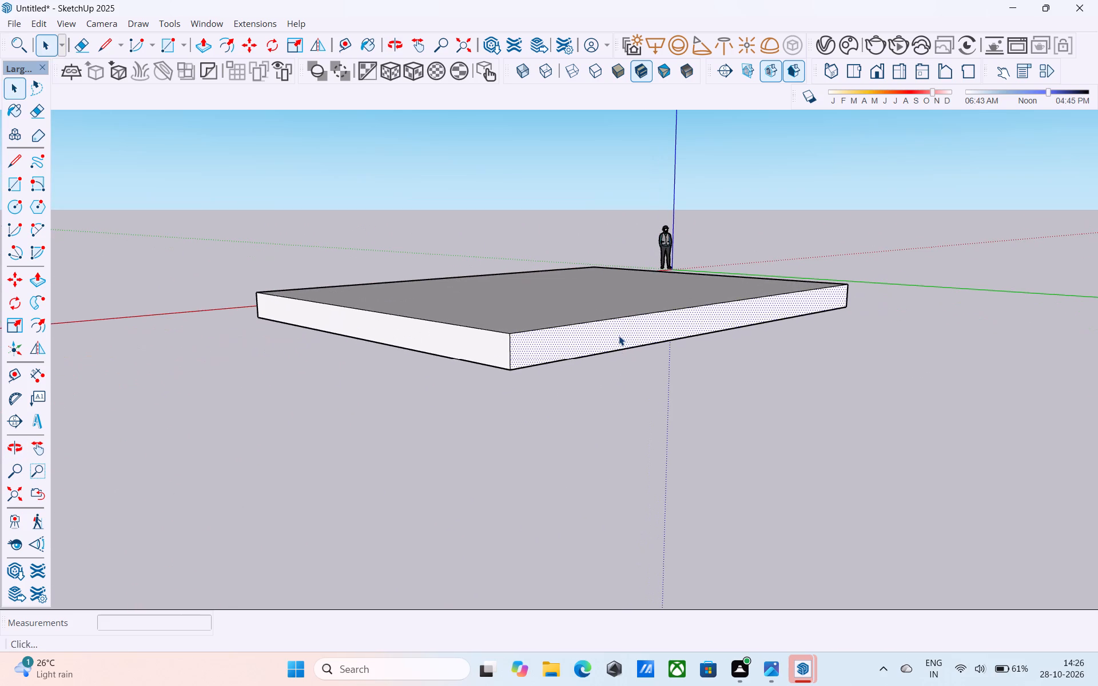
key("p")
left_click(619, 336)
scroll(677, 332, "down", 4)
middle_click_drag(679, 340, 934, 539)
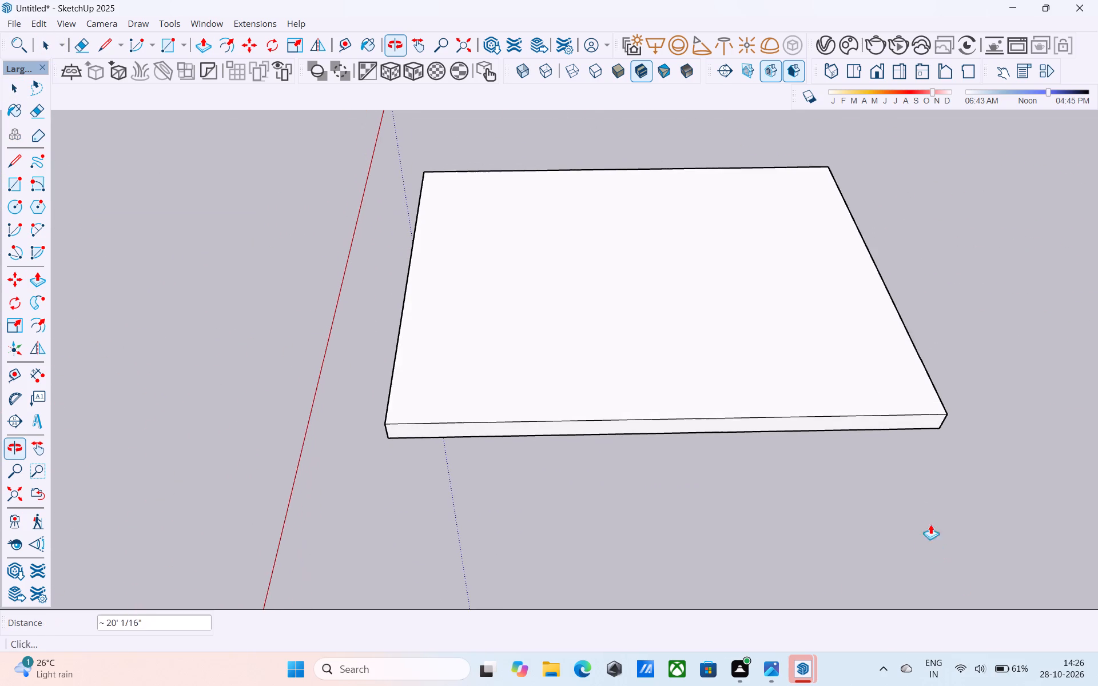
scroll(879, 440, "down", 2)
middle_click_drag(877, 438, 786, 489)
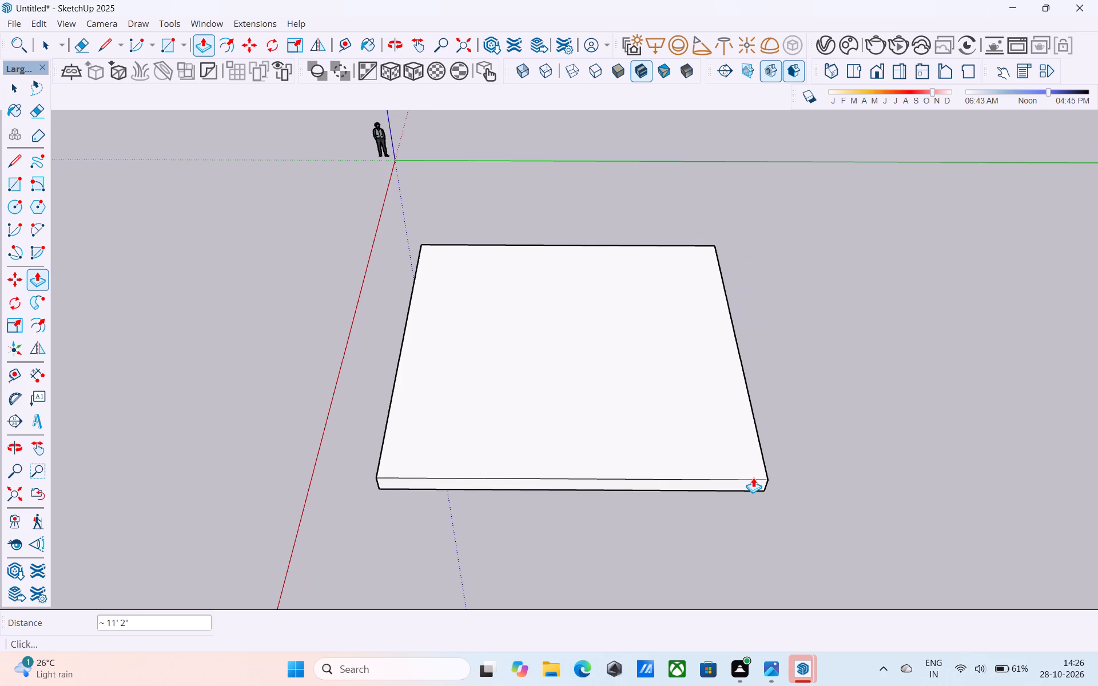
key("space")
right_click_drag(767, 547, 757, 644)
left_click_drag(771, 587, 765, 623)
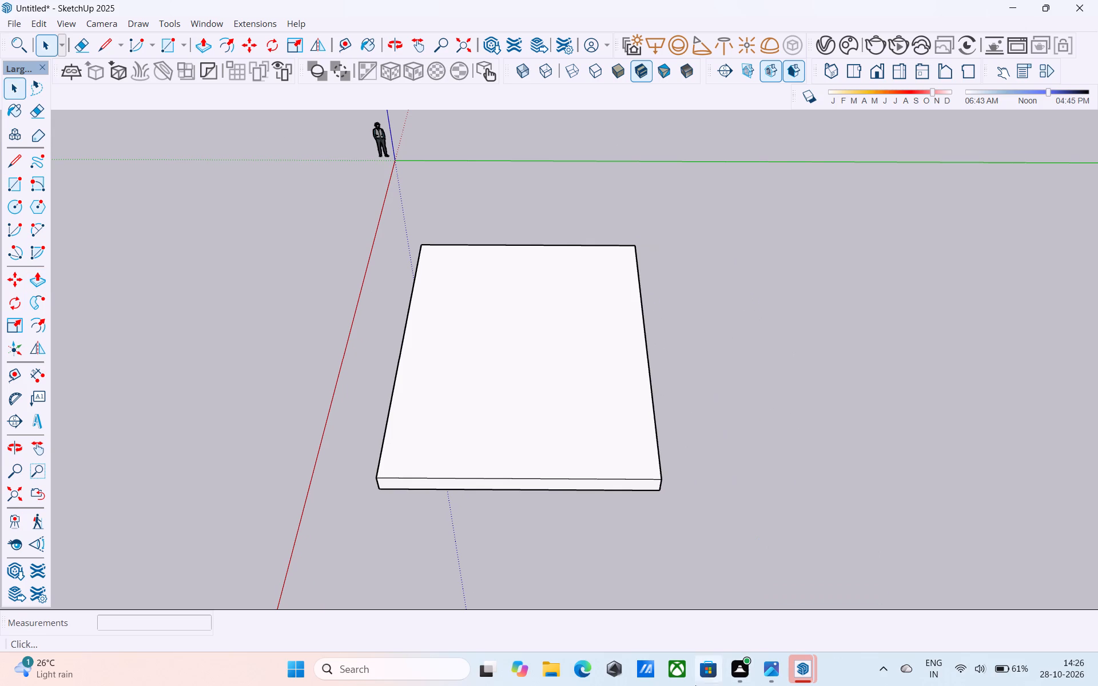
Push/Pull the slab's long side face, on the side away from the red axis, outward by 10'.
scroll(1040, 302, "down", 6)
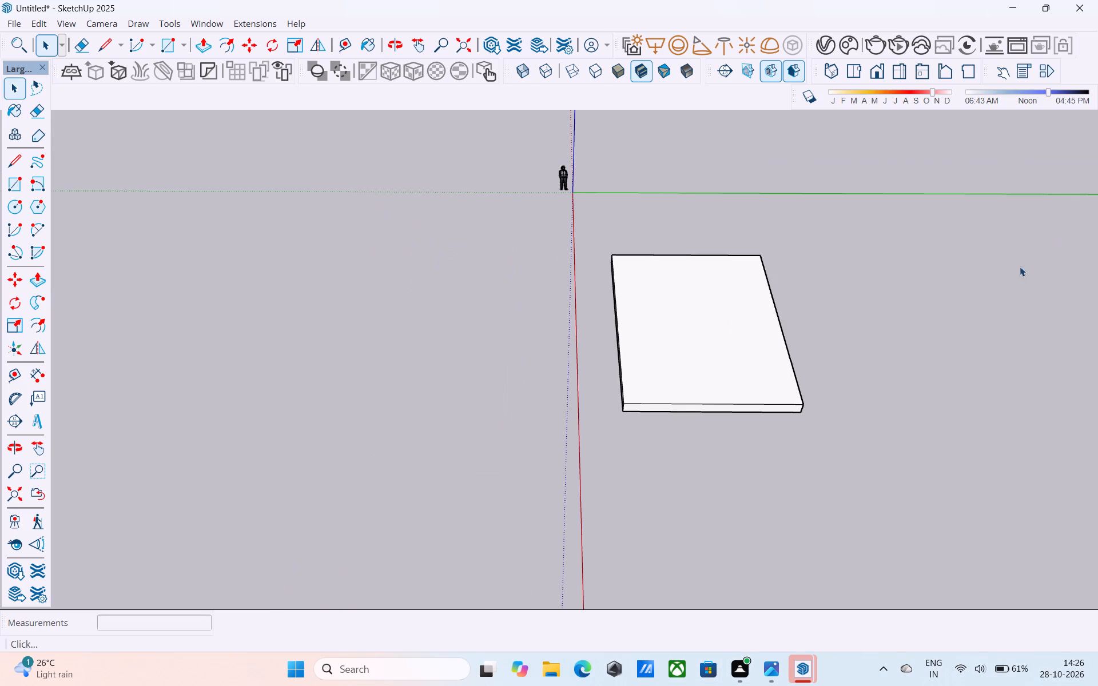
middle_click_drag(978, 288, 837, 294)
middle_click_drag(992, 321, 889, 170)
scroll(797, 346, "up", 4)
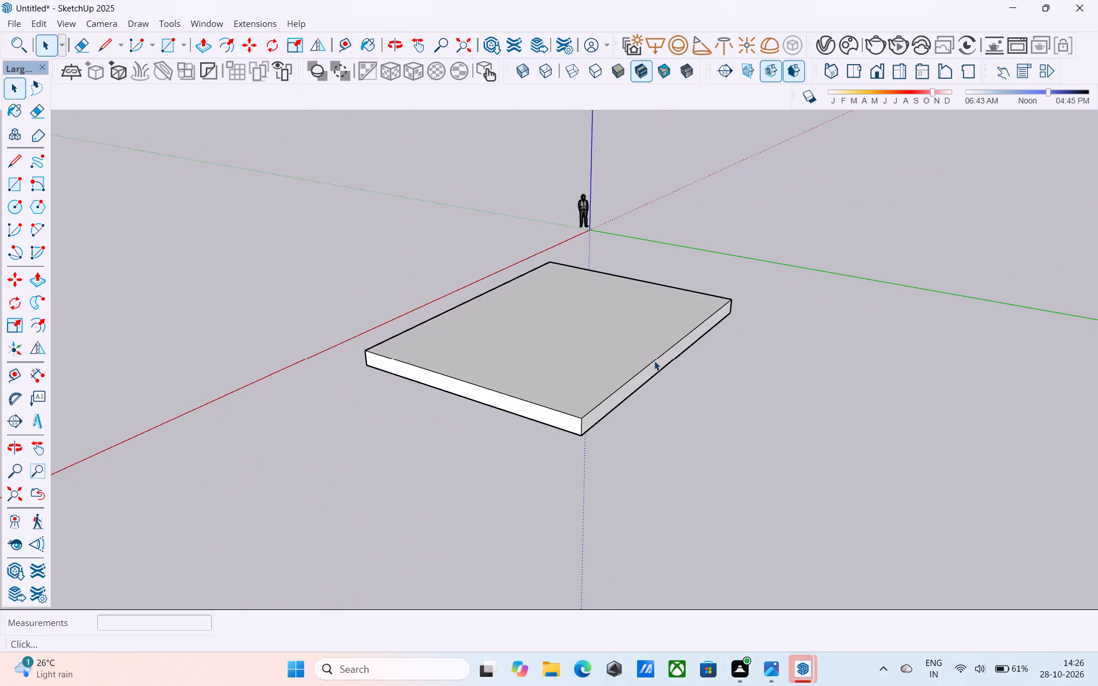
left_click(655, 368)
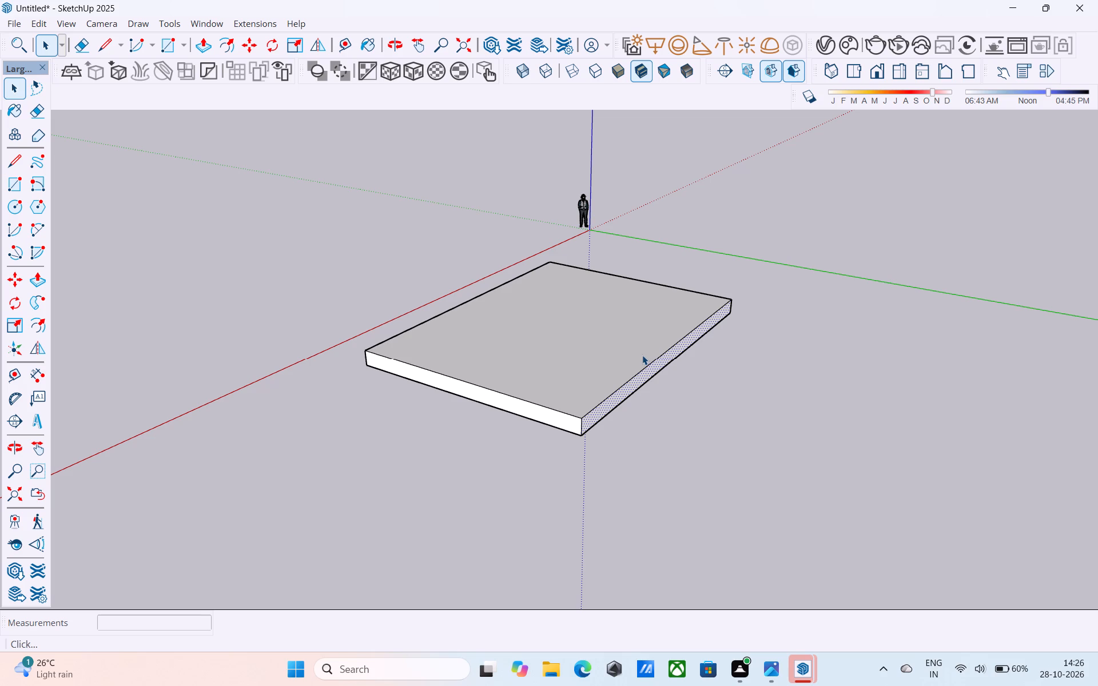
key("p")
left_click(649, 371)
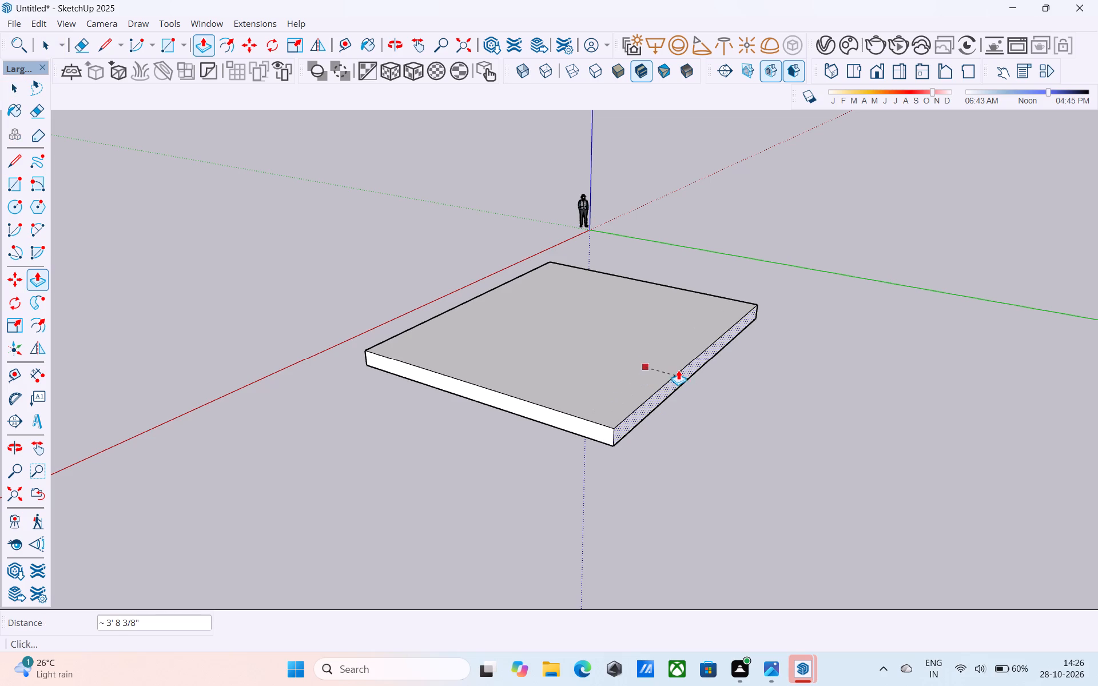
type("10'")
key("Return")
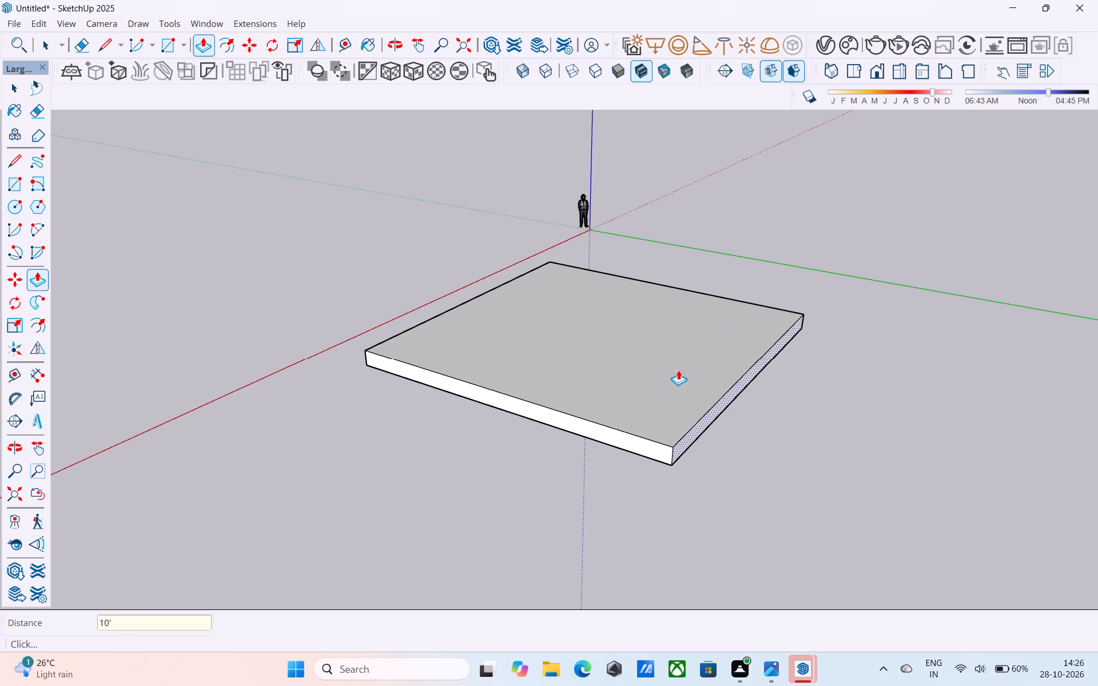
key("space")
Push/Pull the slab's top face all the way down to its base to eliminate the solid.
scroll(679, 369, "down", 4)
middle_click_drag(679, 371, 746, 438)
left_click(708, 417)
scroll(707, 417, "up", 4)
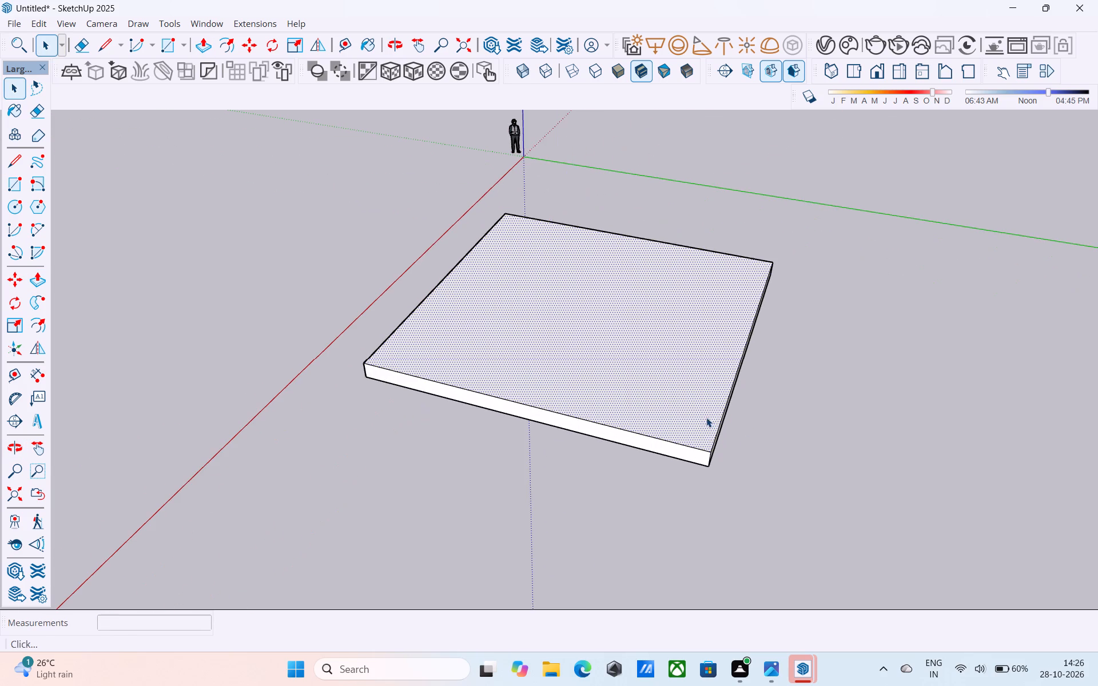
key("p")
left_click(705, 416)
left_click(696, 453)
key("space")
Draw a new rectangle on the ground plane near the origin with dimensions 50',60'.
scroll(649, 383, "down", 4)
middle_click_drag(649, 383, 751, 397)
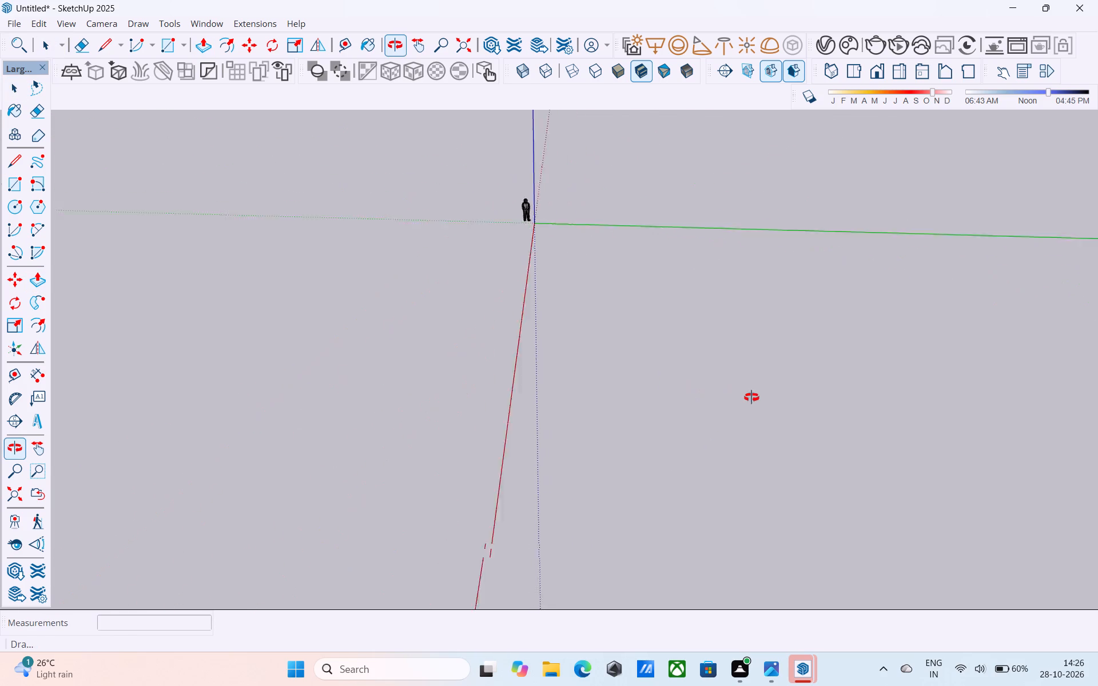
middle_click_drag(751, 397, 751, 398)
key("r")
scroll(751, 398, "down", 3)
middle_click_drag(751, 397, 692, 374)
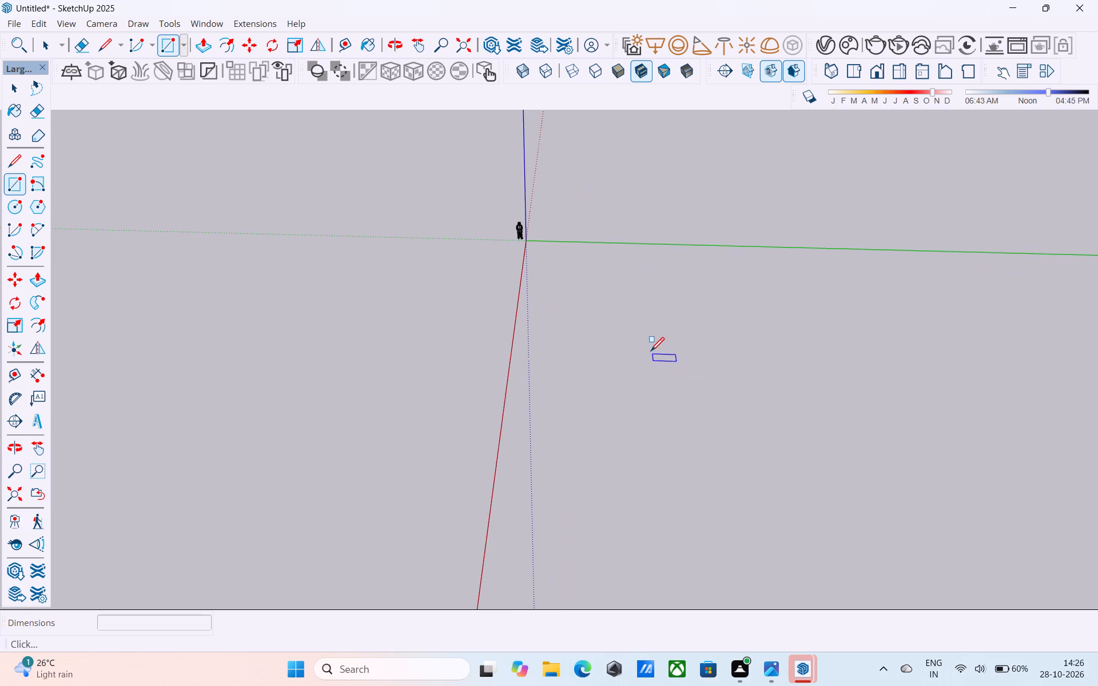
left_click(629, 370)
middle_click_drag(714, 452, 557, 318, "shift")
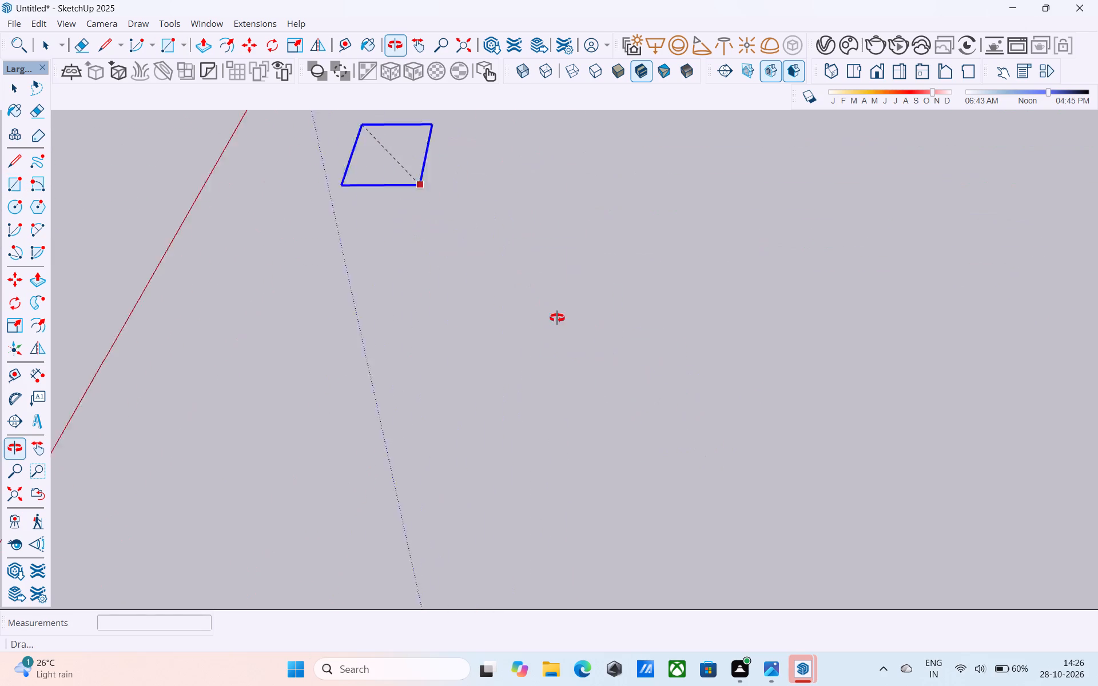
middle_click_drag(557, 318, 574, 342, "shift")
scroll(561, 327, "down", 5)
middle_click_drag(561, 328, 574, 402)
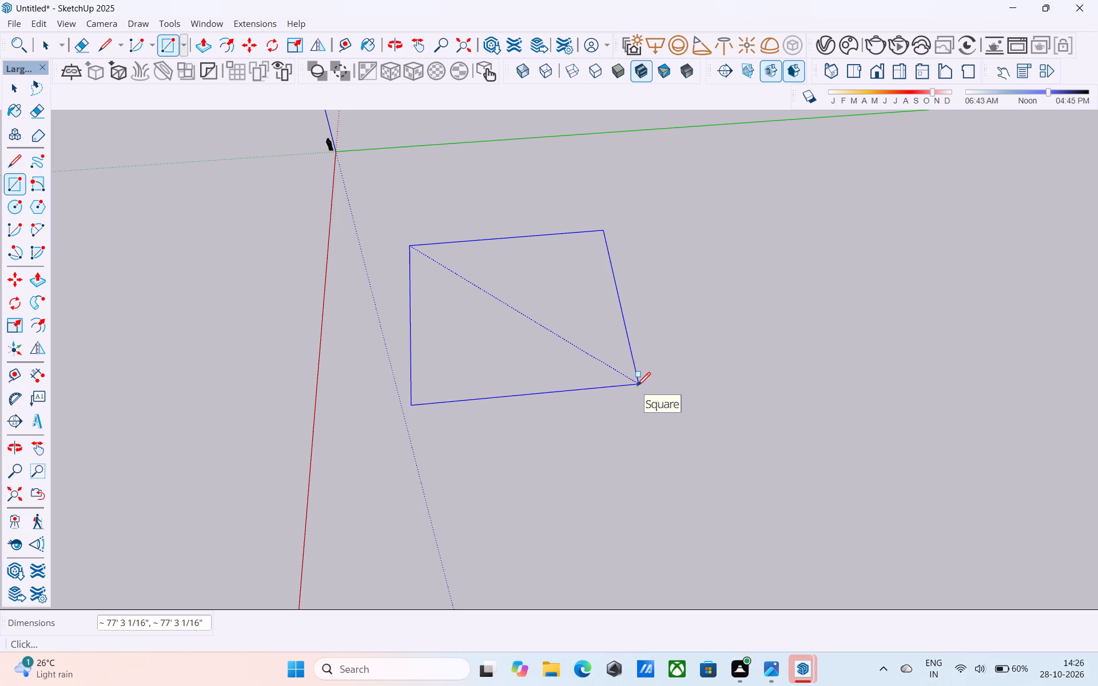
scroll(637, 387, "up", 4)
scroll(637, 386, "down", 4)
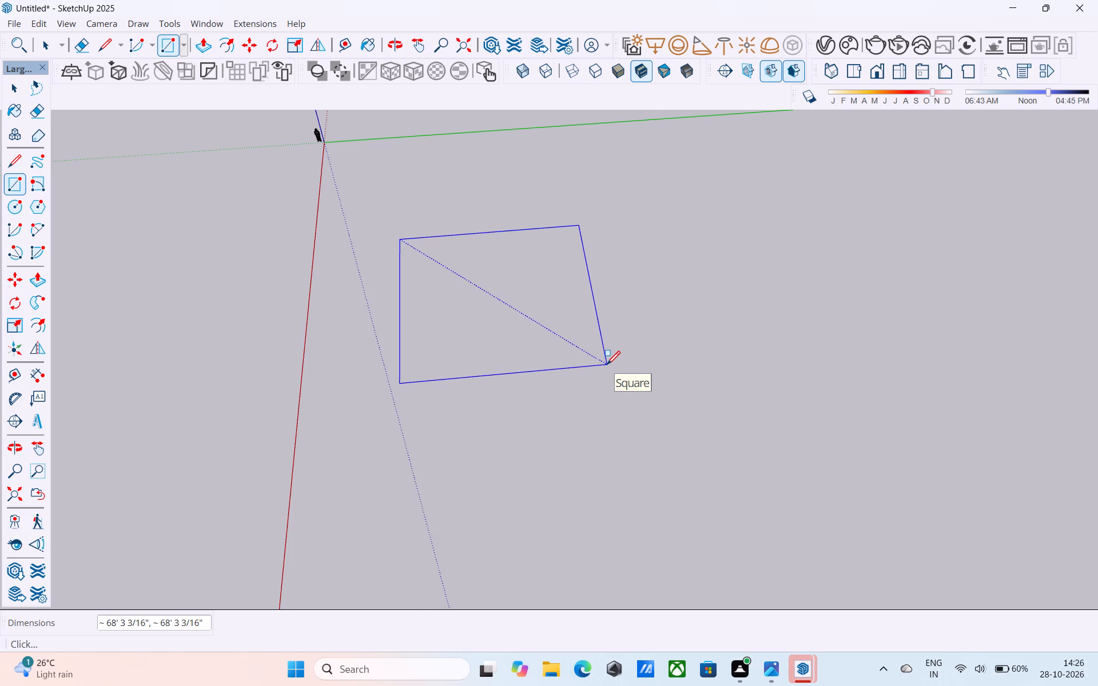
type("50'")
key("comma")
type("60")
key("apostrophe")
key("Return")
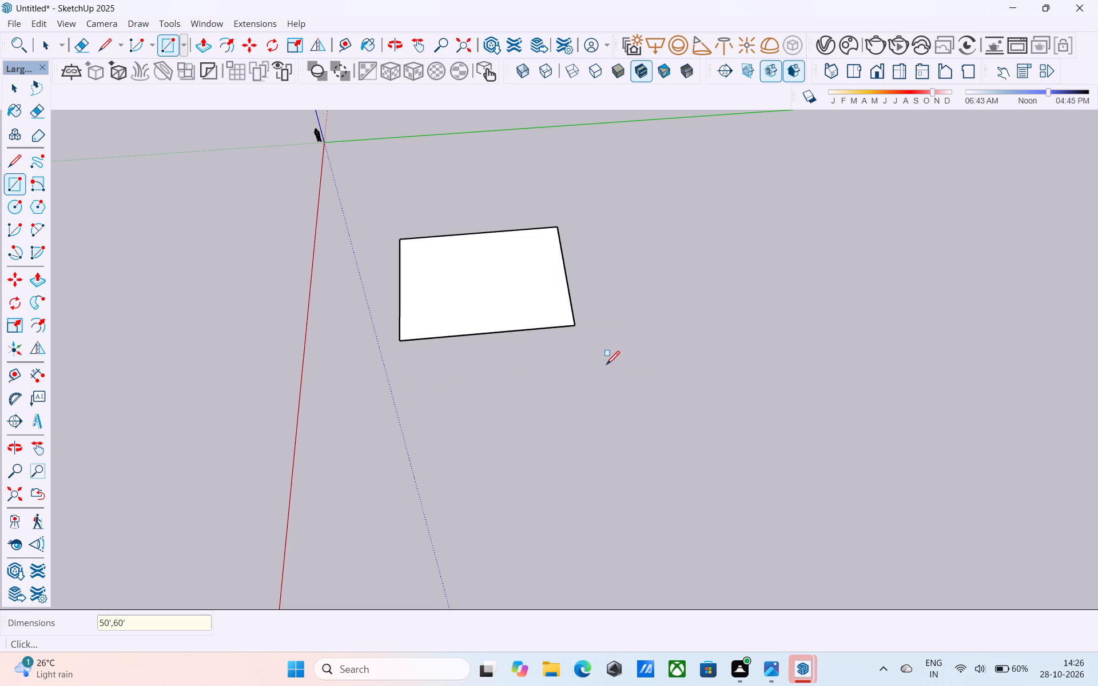
Change the dimensions of the just-drawn rectangle to 60',50'.
scroll(626, 368, "down", 5)
middle_click_drag(626, 368, 625, 374)
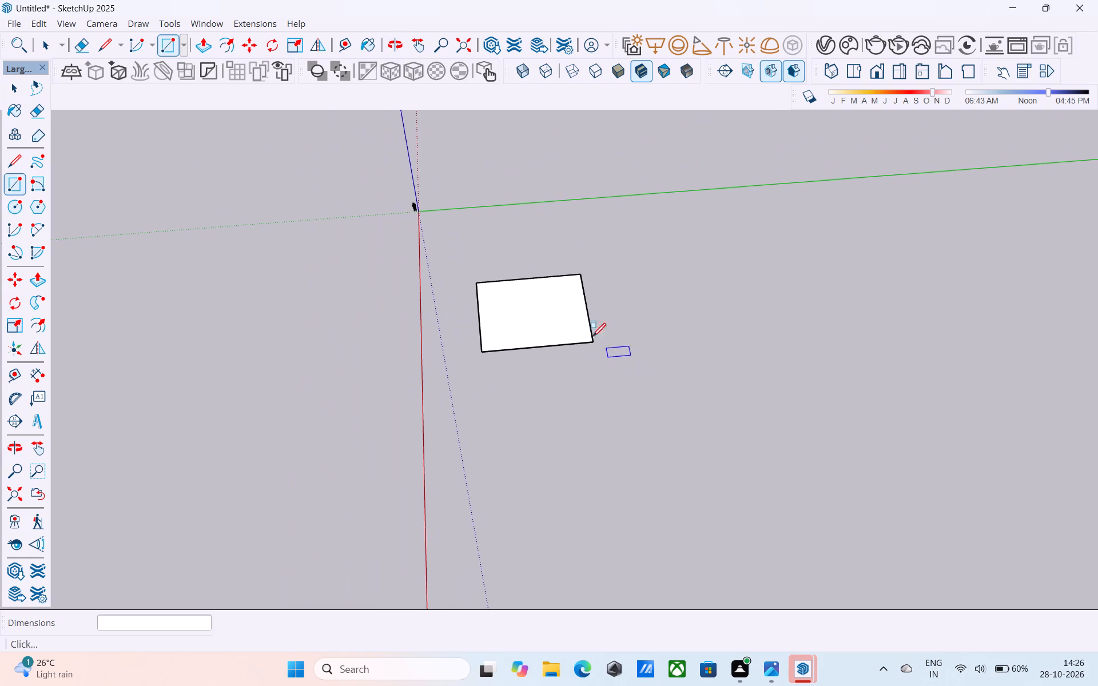
type("60")
type("',")
type("50'")
key("Return")
key("space")
Push/Pull the new rectangle's face up 2' to form a solid slab.
scroll(540, 313, "up", 3)
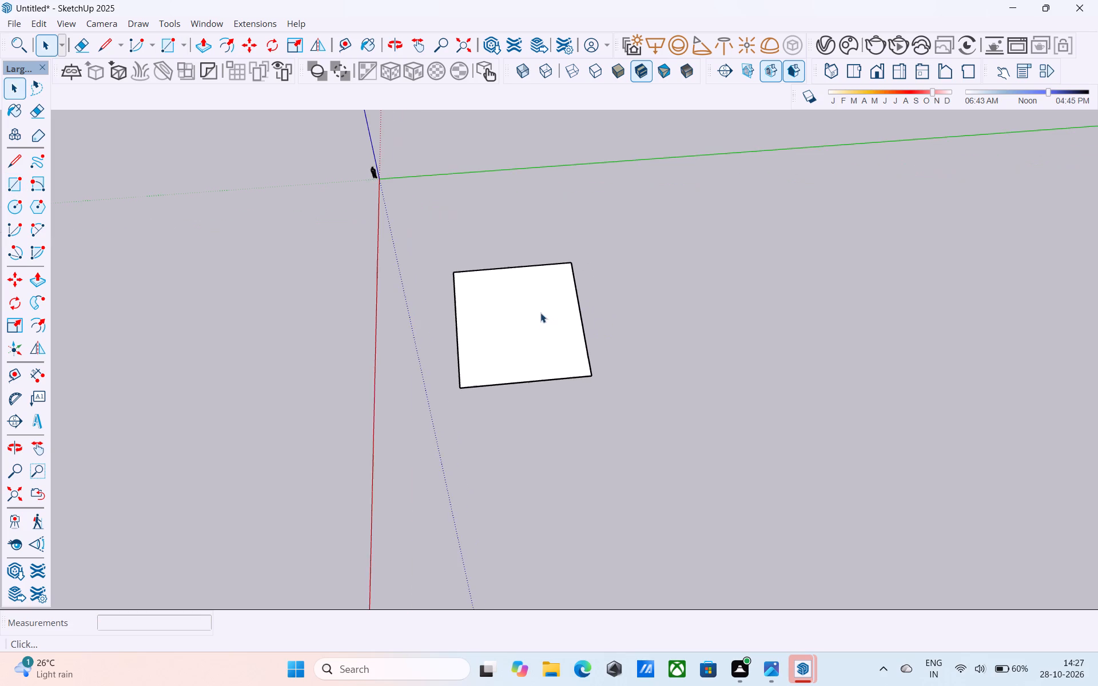
middle_click_drag(536, 312, 498, 264, "shift")
middle_click_drag(494, 272, 496, 268)
scroll(494, 272, "down", 1, "shift")
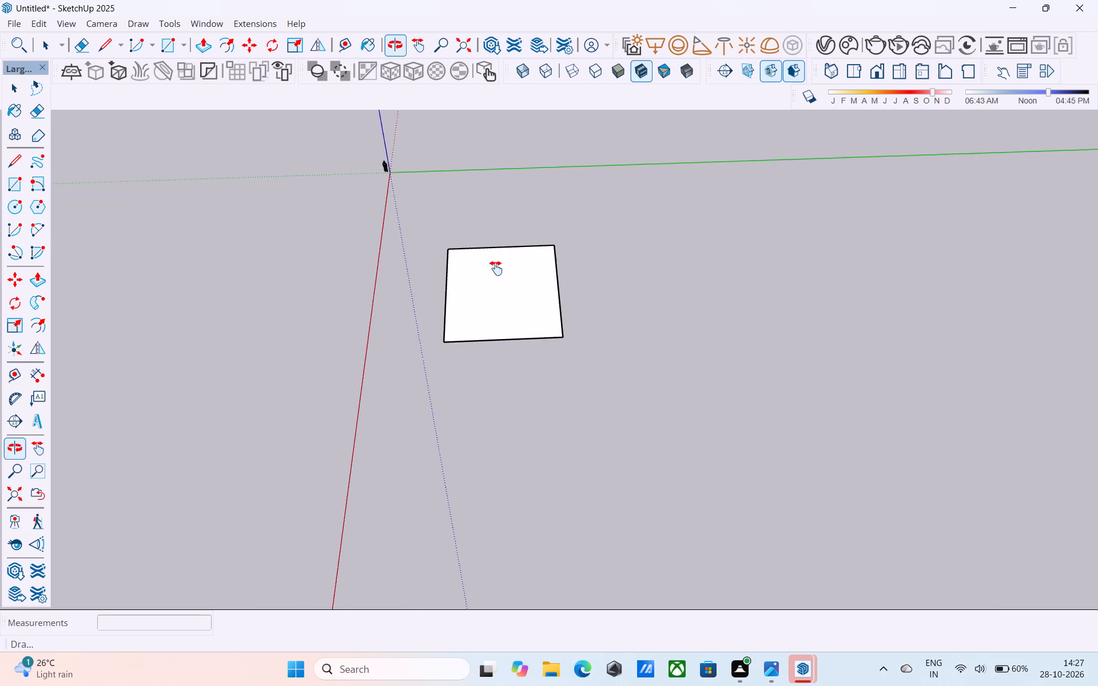
middle_click_drag(496, 268, 502, 273)
left_click(498, 272)
key("p")
left_click(497, 272)
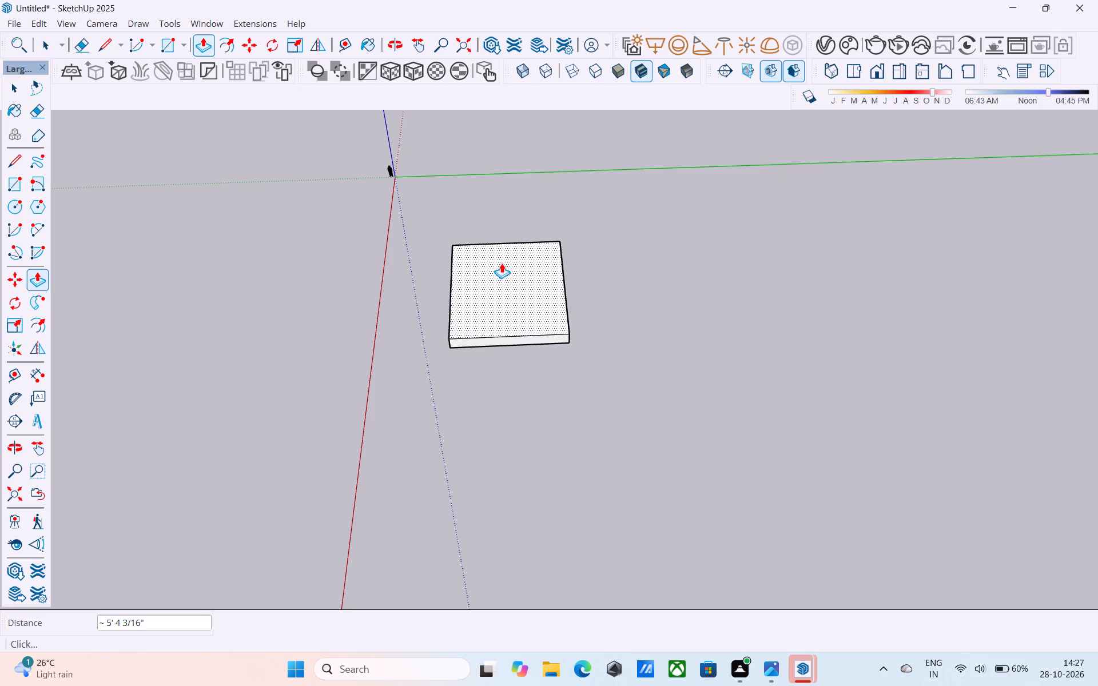
type("2'")
key("Return")
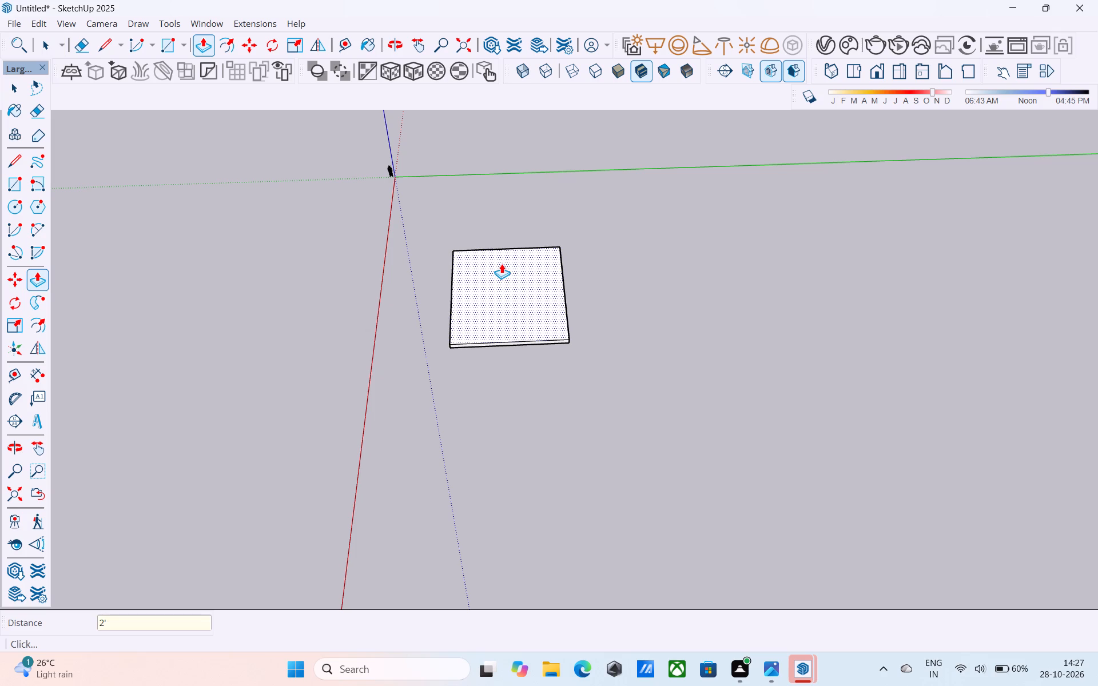
key("space")
Examine the new slab's top and sides and its position relative to the axes from different angles.
scroll(511, 272, "up", 1)
middle_click_drag(511, 272, 534, 126)
scroll(518, 204, "down", 1)
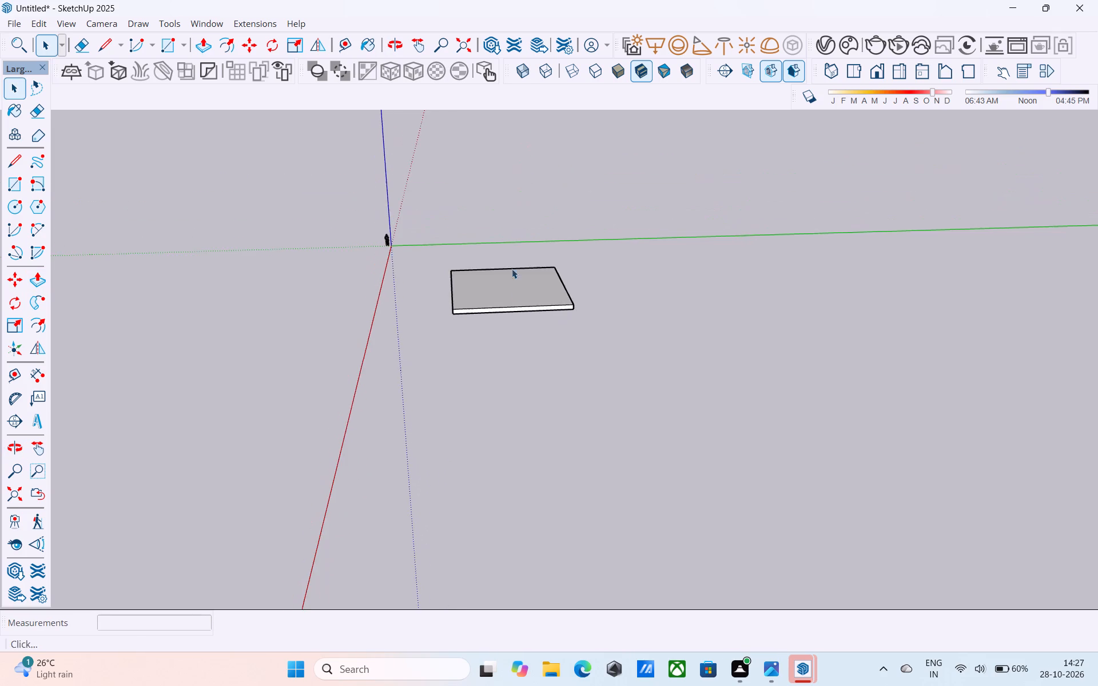
middle_click_drag(524, 322, 494, 326)
middle_click_drag(550, 308, 233, 262)
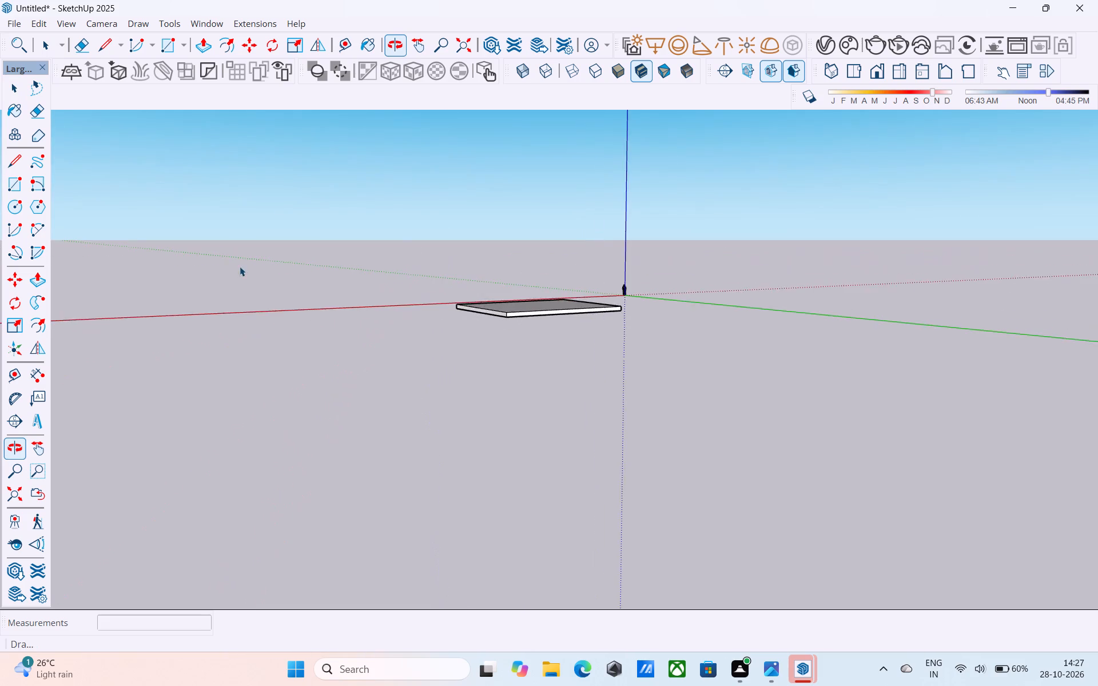
middle_click_drag(558, 364, 703, 482)
scroll(548, 276, "up", 4)
middle_click_drag(583, 316, 544, 280, "shift")
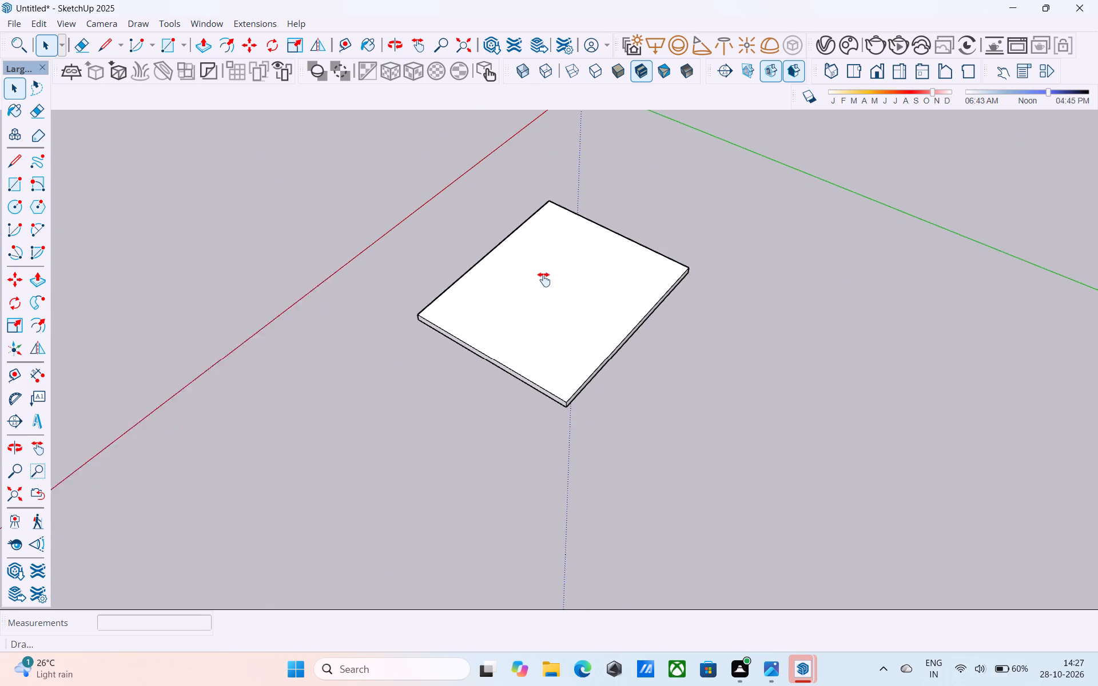
middle_click_drag(544, 280, 578, 333, "shift")
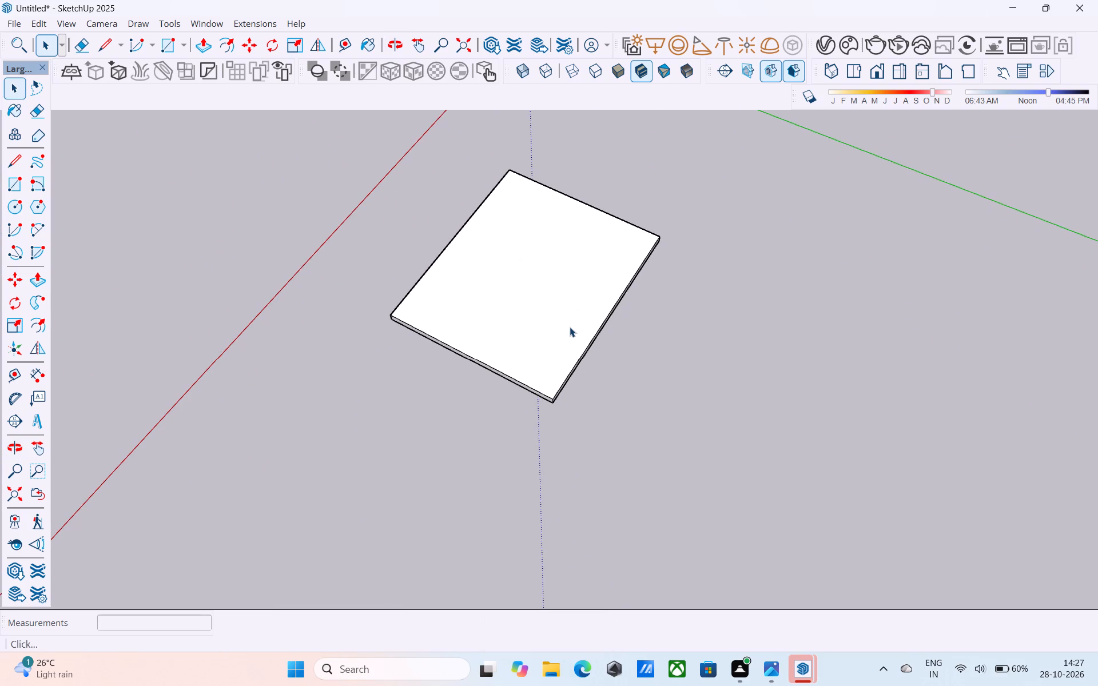
middle_click_drag(633, 333, 726, 122)
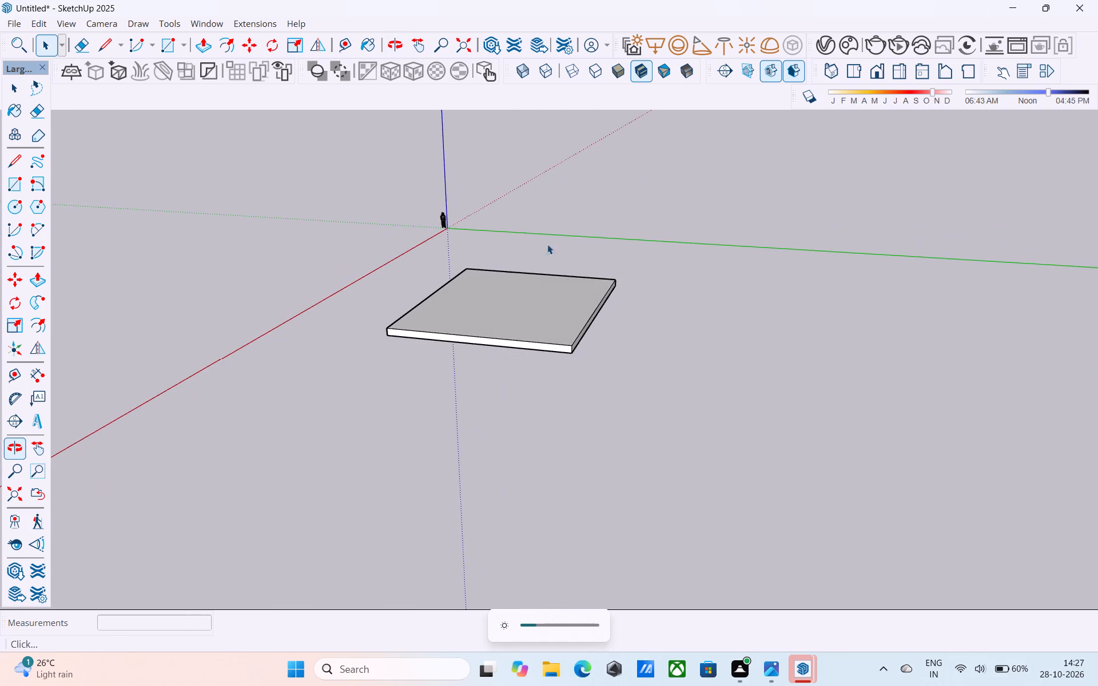
scroll(454, 291, "up", 5)
middle_click_drag(457, 291, 460, 356, "shift")
middle_click_drag(638, 384, 689, 343, "shift")
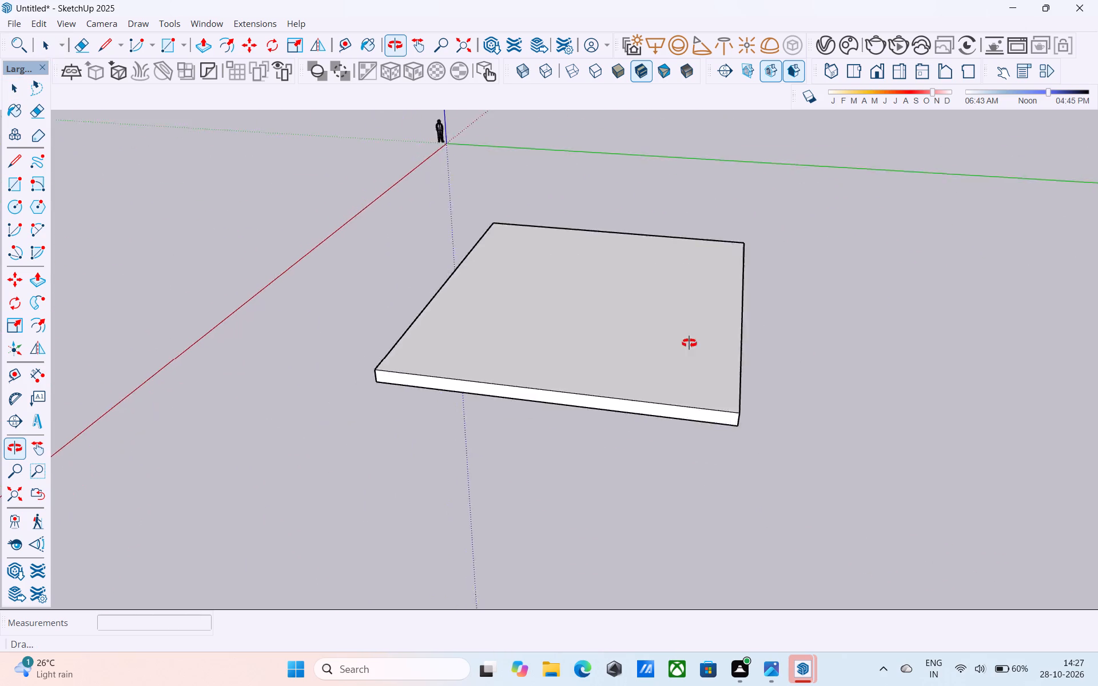
middle_click_drag(689, 343, 260, 223, "shift")
middle_click_drag(570, 333, 968, 330)
middle_click_drag(675, 332, 690, 426)
scroll(687, 405, "down", 3)
middle_click_drag(650, 391, 681, 404, "shift")
scroll(682, 404, "up", 2)
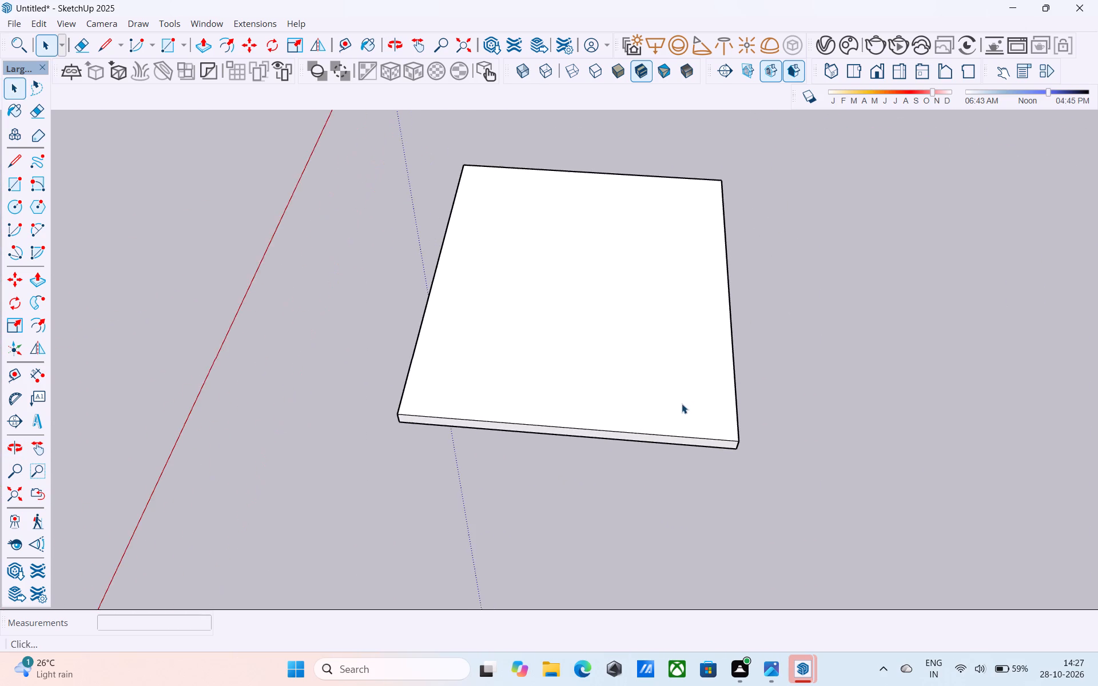
Check the length of the slab's upper front edge by spanning it corner to corner with the Line tool.
middle_click_drag(682, 404, 663, 395, "shift")
key("l")
left_click(718, 437)
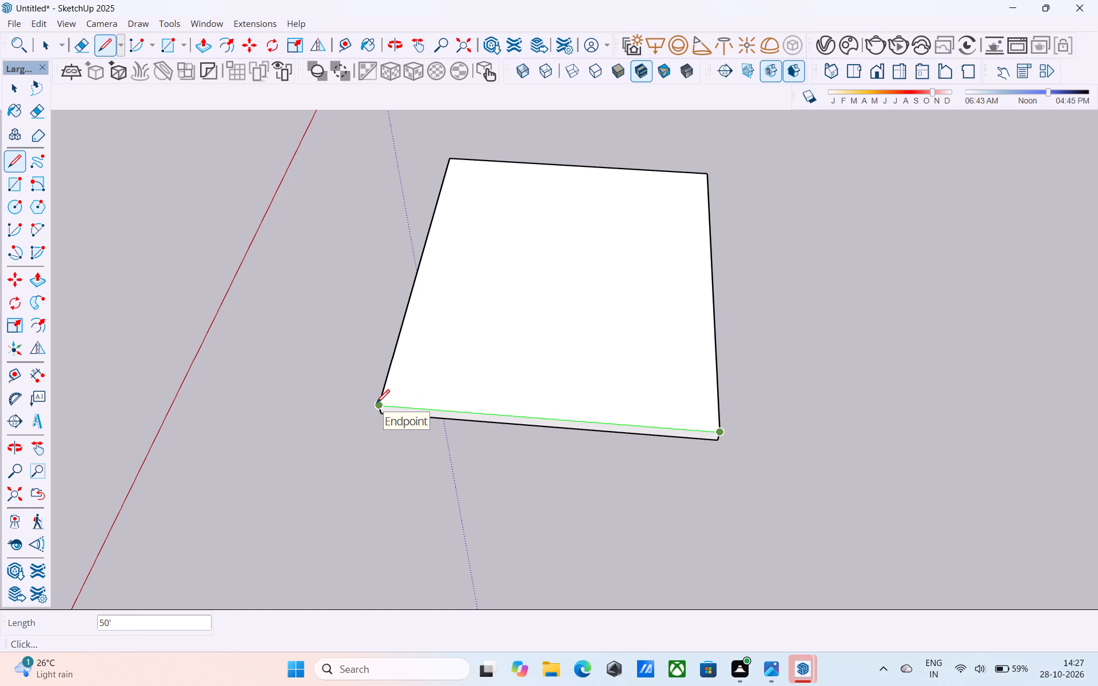
key("space")
Offset the outline of the slab's top face inward by 9".
scroll(518, 370, "down", 1)
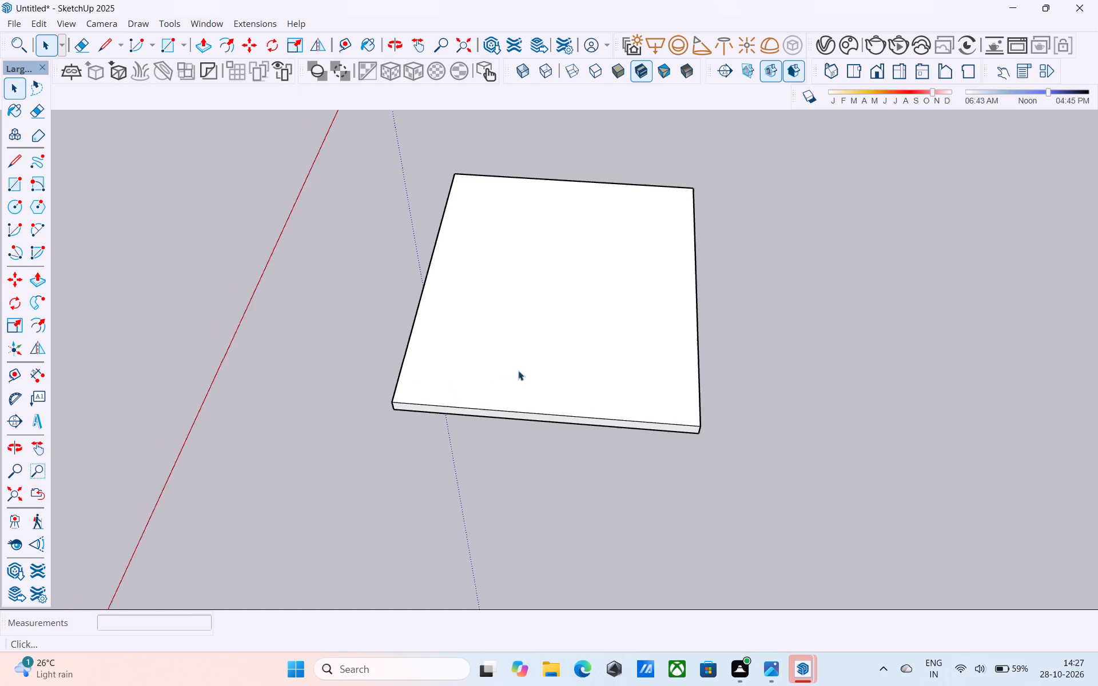
scroll(518, 370, "down", 2)
left_click(531, 357)
scroll(554, 346, "up", 3)
scroll(554, 346, "down", 3)
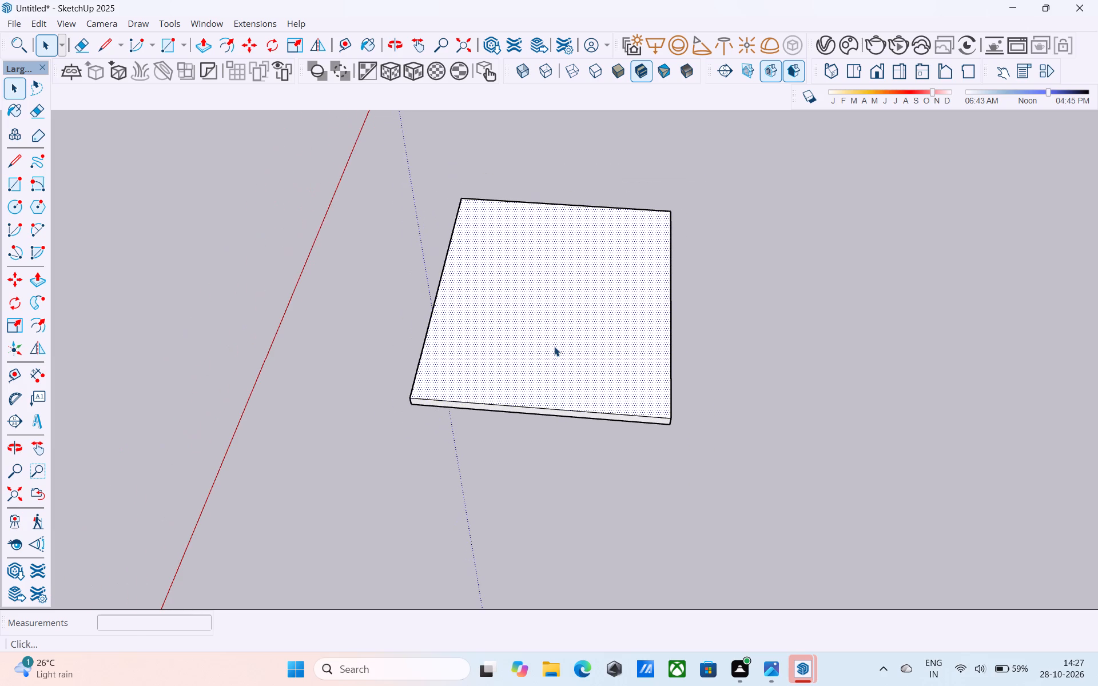
middle_click_drag(554, 346, 509, 366)
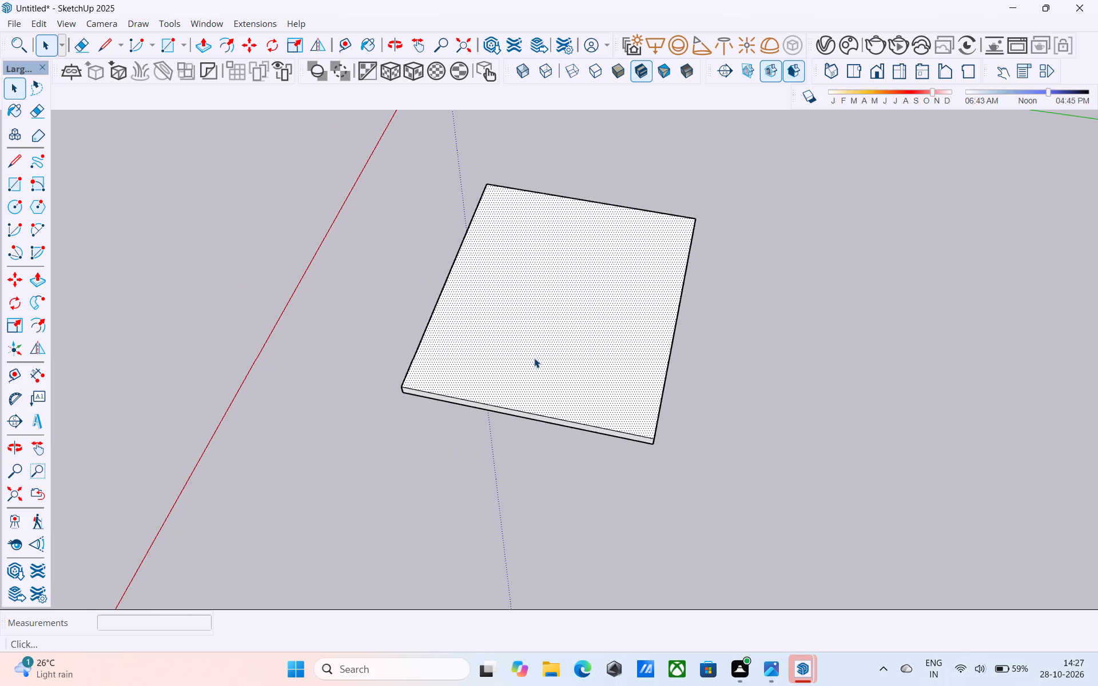
scroll(535, 358, "up", 3)
key("f")
left_click(535, 358)
key("9")
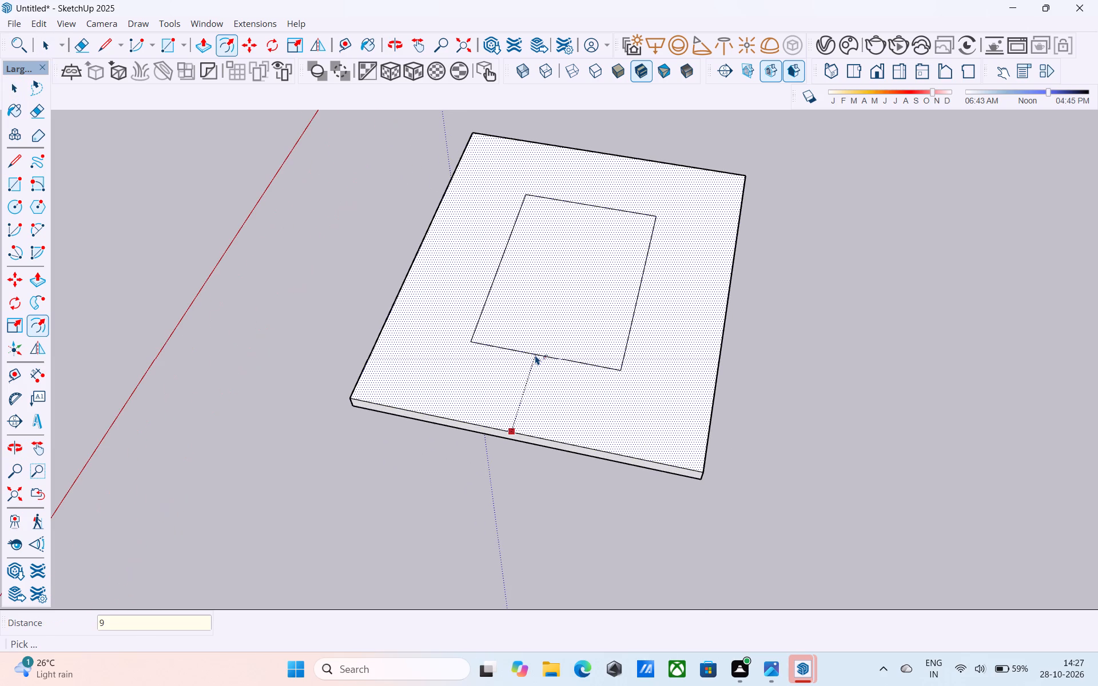
key("shift+quotedbl")
key("Return")
key("space")
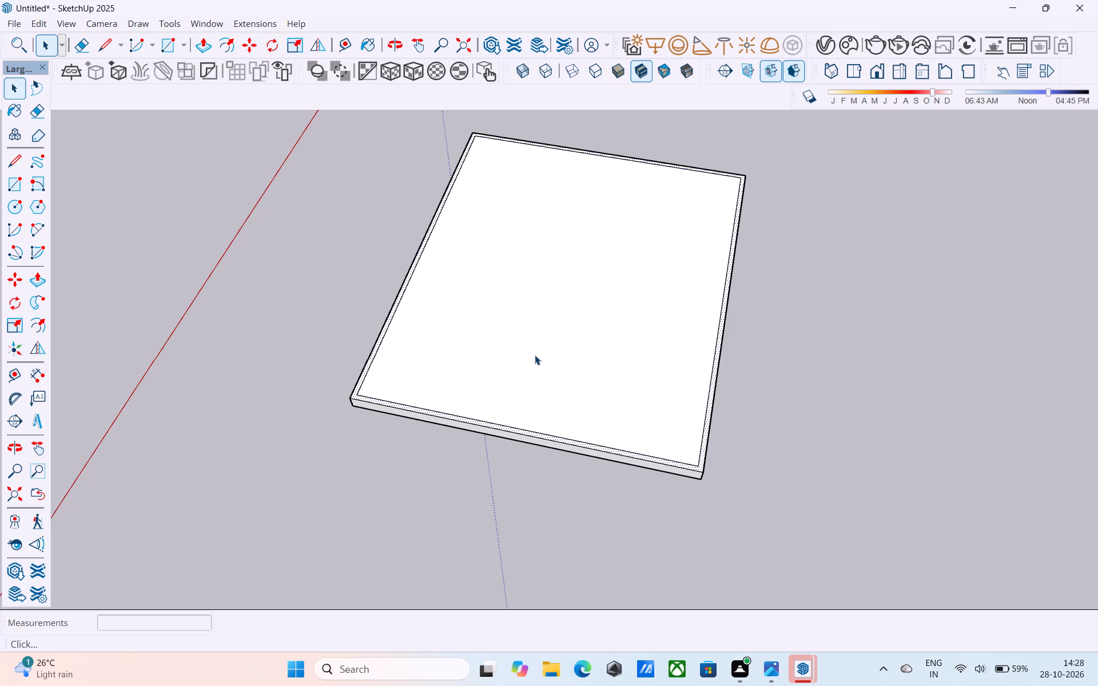
Examine the narrow border around the slab's top face, selecting its inner line along the long side away from the red axis.
scroll(547, 404, "down", 5)
middle_click_drag(576, 468, 614, 398)
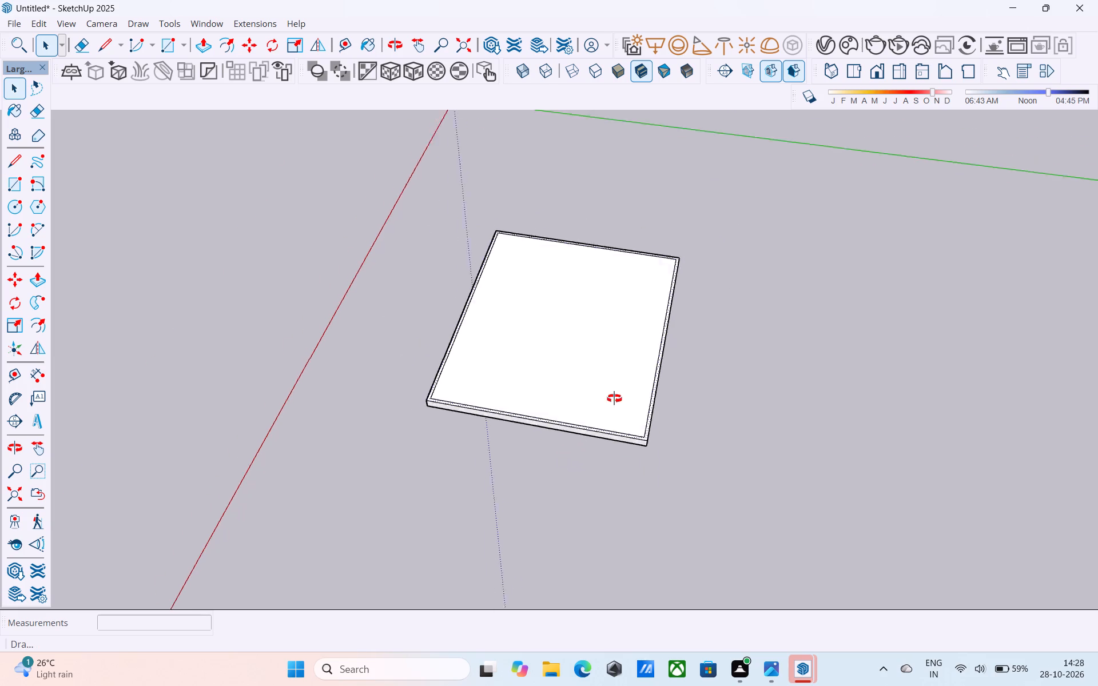
middle_click_drag(614, 398, 671, 350)
scroll(493, 453, "up", 4)
middle_click_drag(505, 435, 439, 382, "shift")
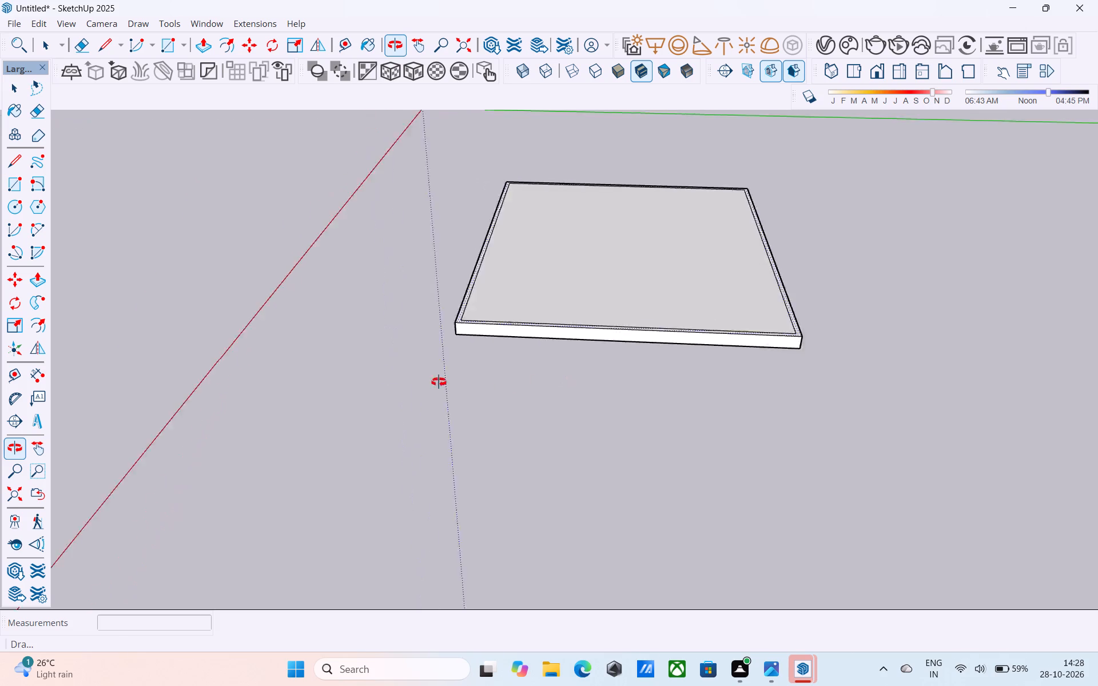
scroll(430, 381, "down", 1)
middle_click_drag(439, 382, 381, 376, "shift")
middle_click_drag(618, 349, 677, 424)
scroll(742, 386, "up", 3)
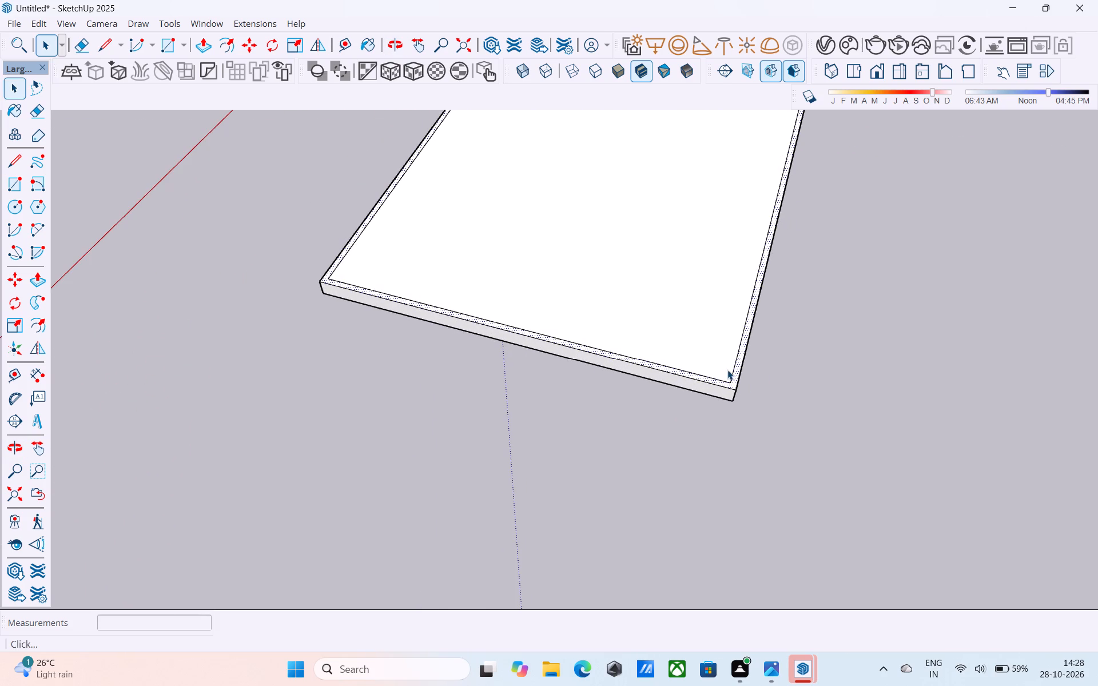
left_click(732, 371)
scroll(691, 393, "down", 4)
middle_click_drag(692, 394, 681, 429)
scroll(690, 423, "up", 3)
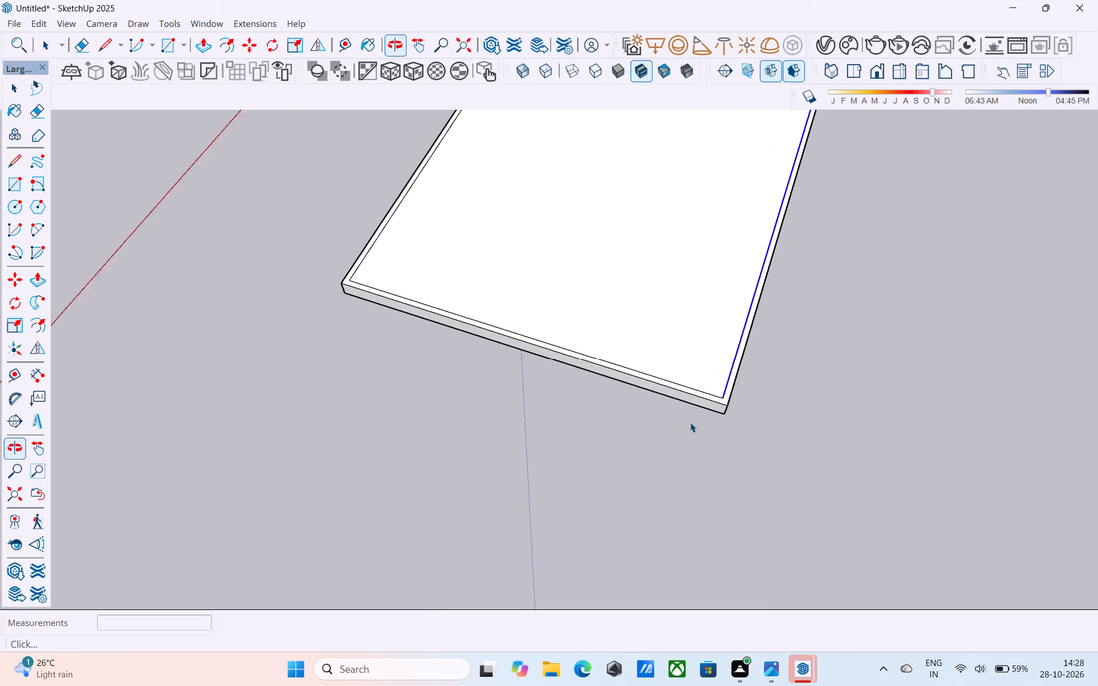
scroll(690, 422, "up", 1)
scroll(691, 422, "down", 3)
middle_click_drag(691, 422, 676, 449, "shift")
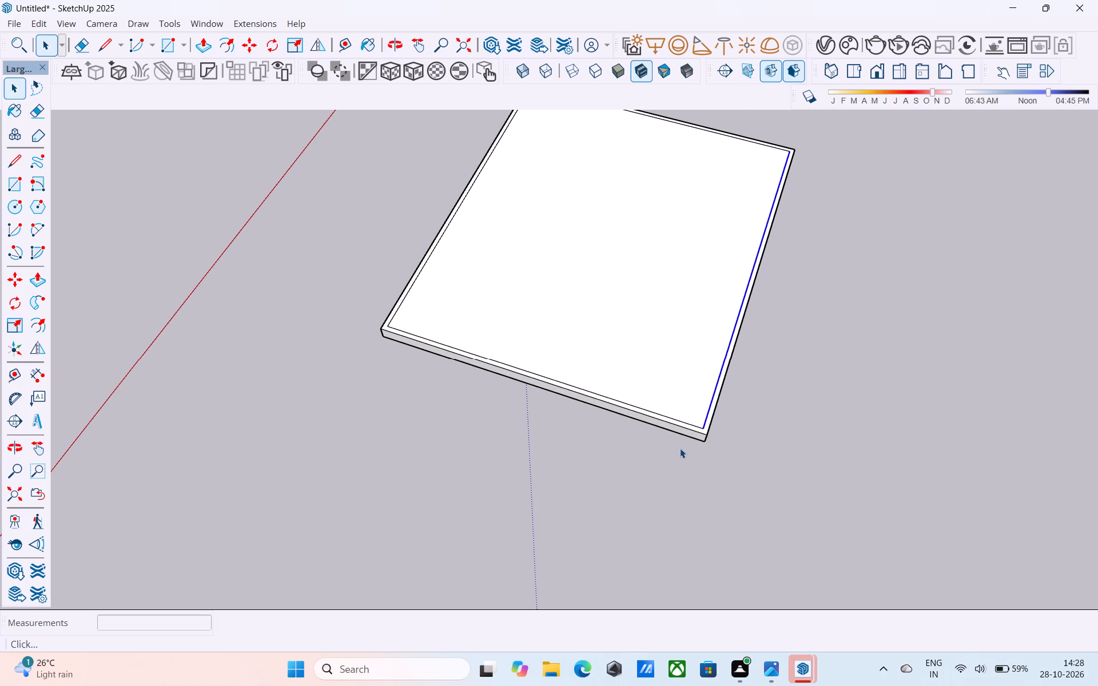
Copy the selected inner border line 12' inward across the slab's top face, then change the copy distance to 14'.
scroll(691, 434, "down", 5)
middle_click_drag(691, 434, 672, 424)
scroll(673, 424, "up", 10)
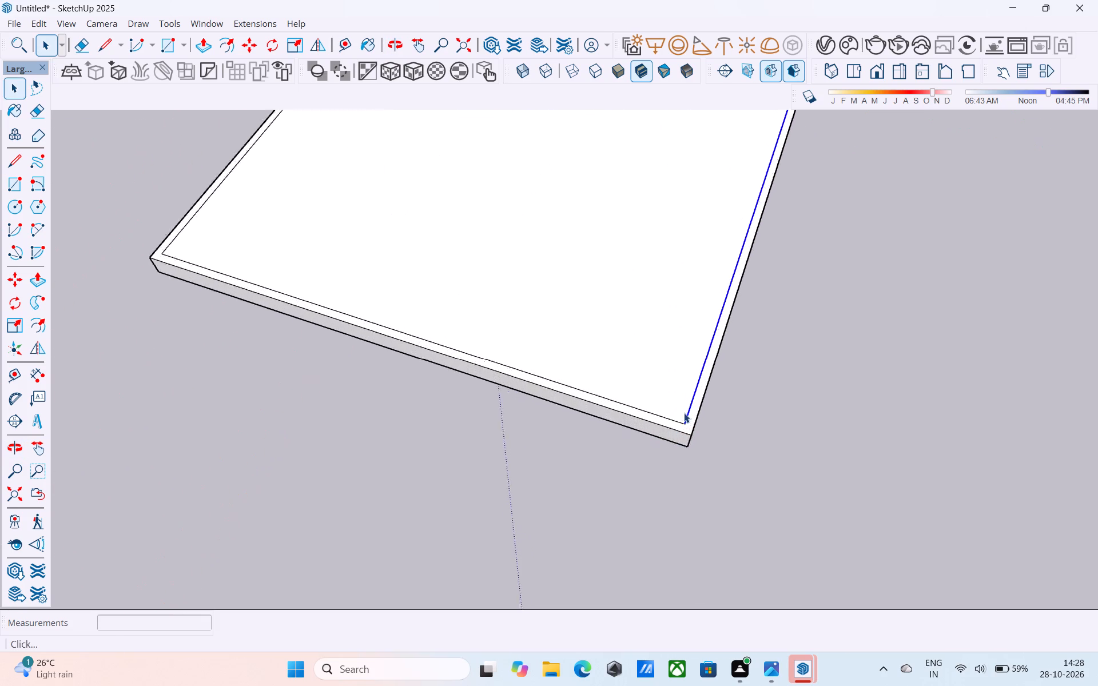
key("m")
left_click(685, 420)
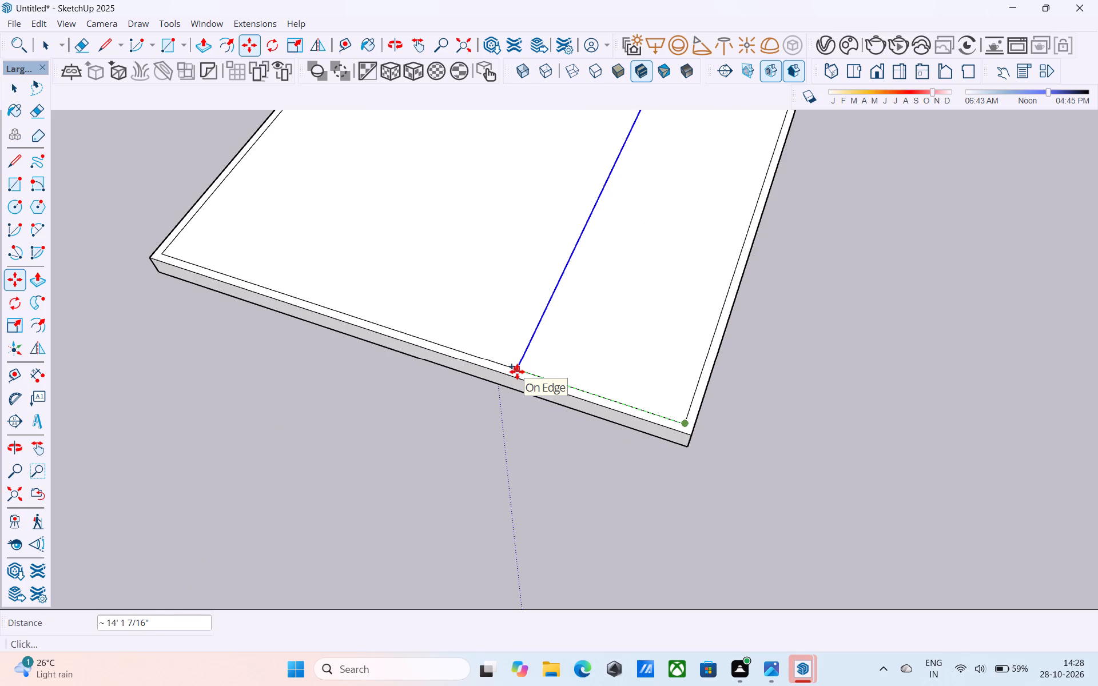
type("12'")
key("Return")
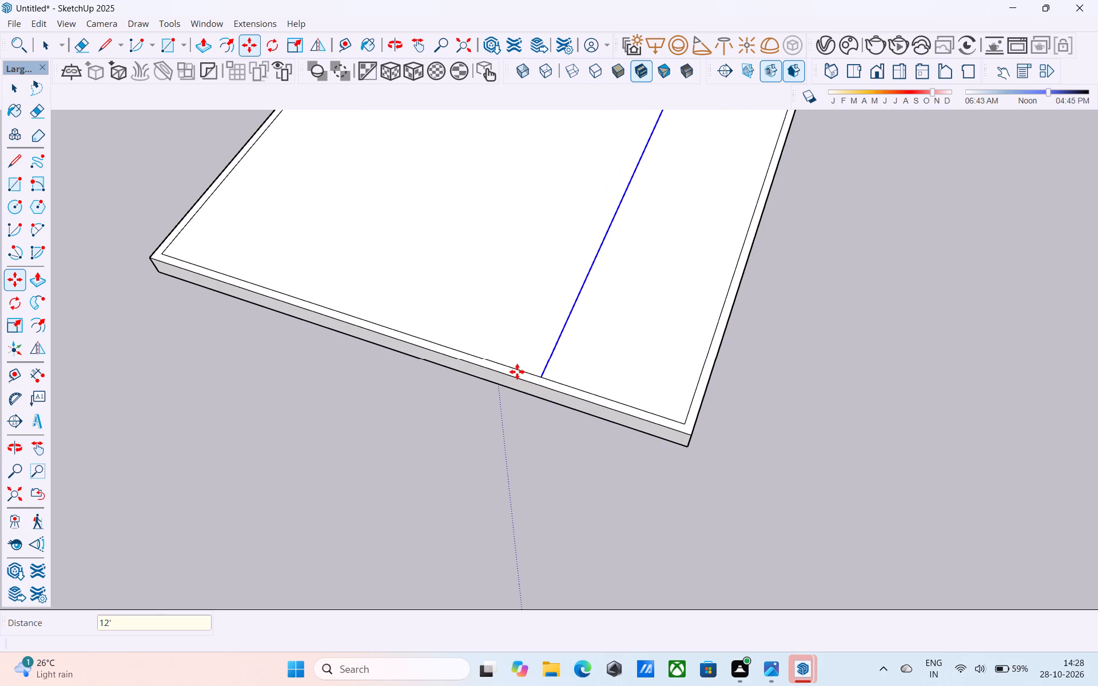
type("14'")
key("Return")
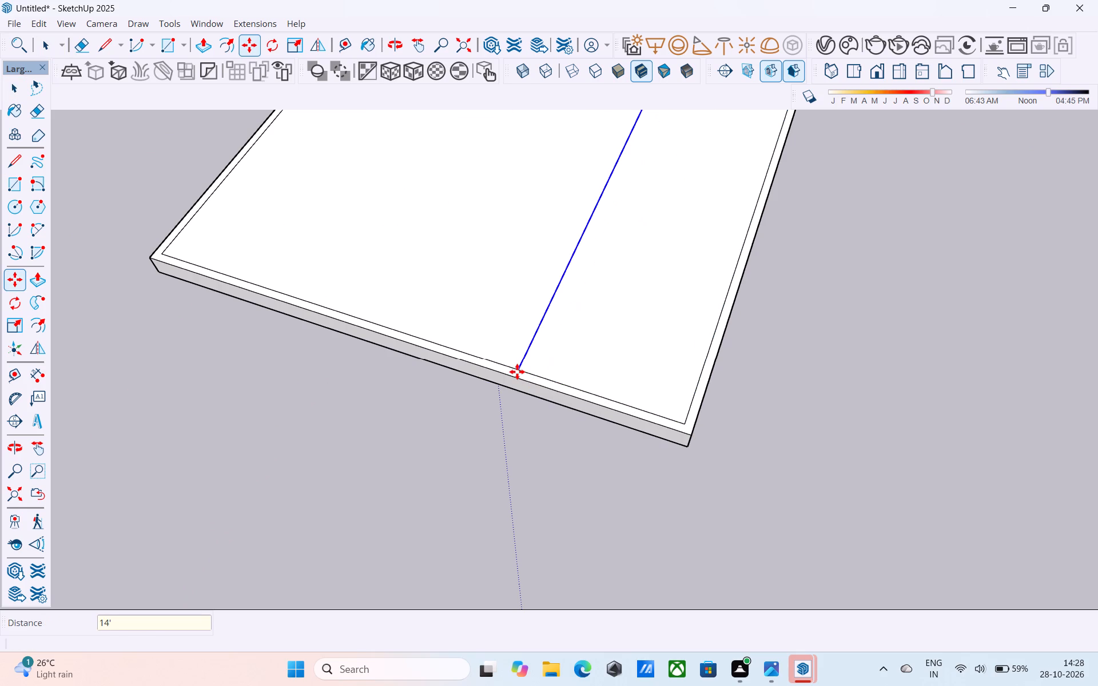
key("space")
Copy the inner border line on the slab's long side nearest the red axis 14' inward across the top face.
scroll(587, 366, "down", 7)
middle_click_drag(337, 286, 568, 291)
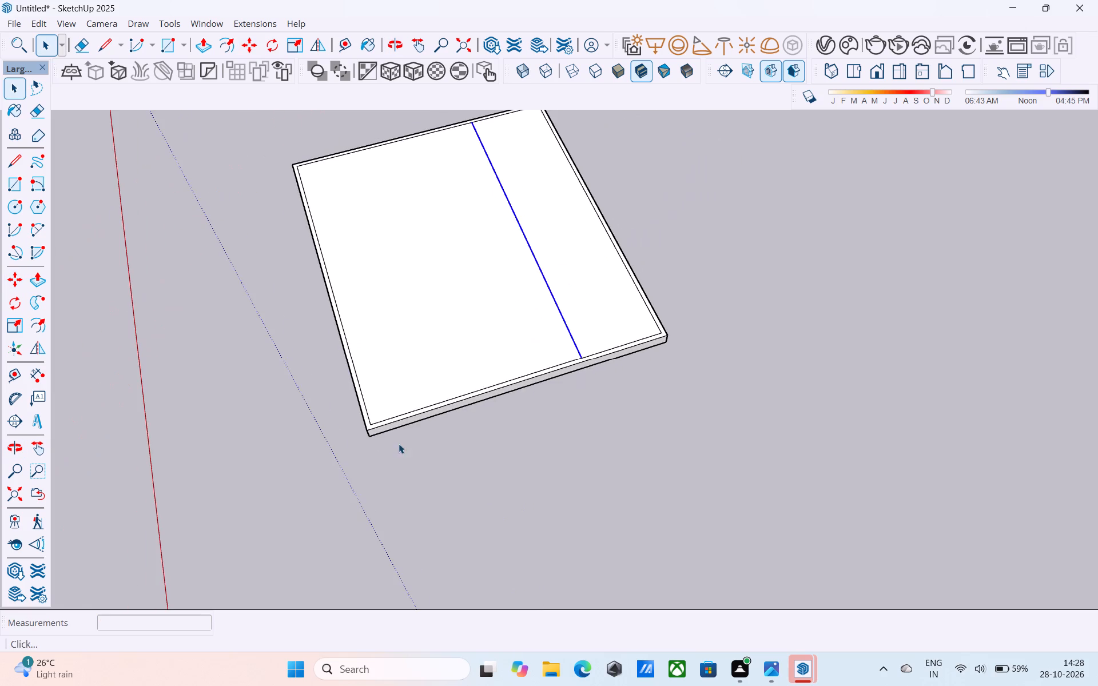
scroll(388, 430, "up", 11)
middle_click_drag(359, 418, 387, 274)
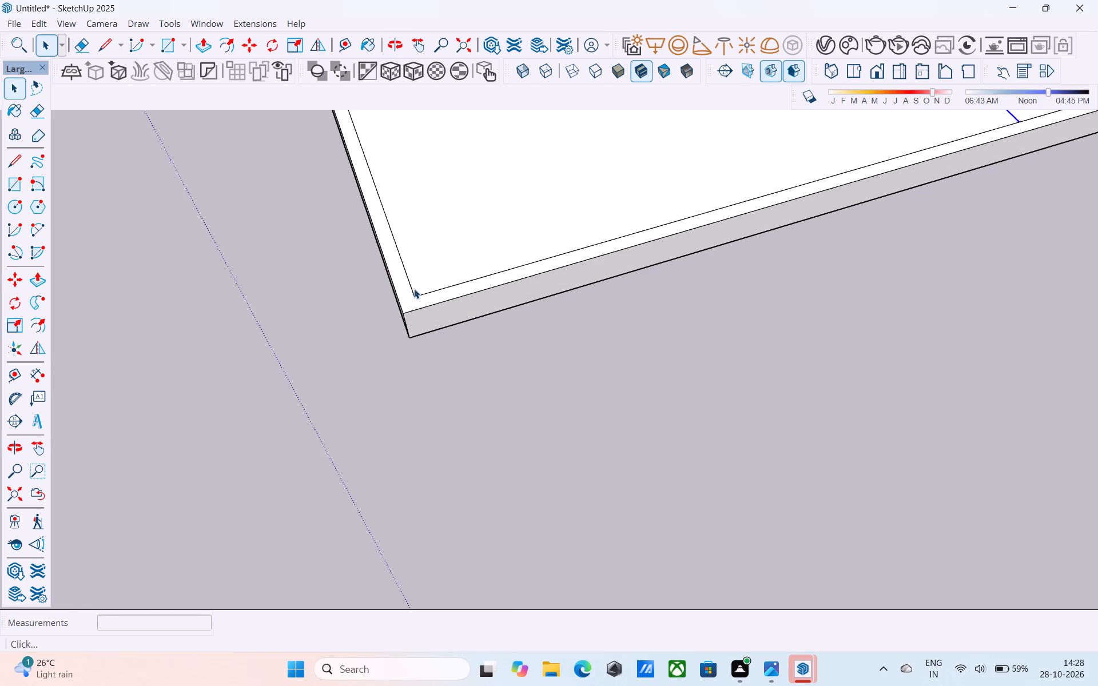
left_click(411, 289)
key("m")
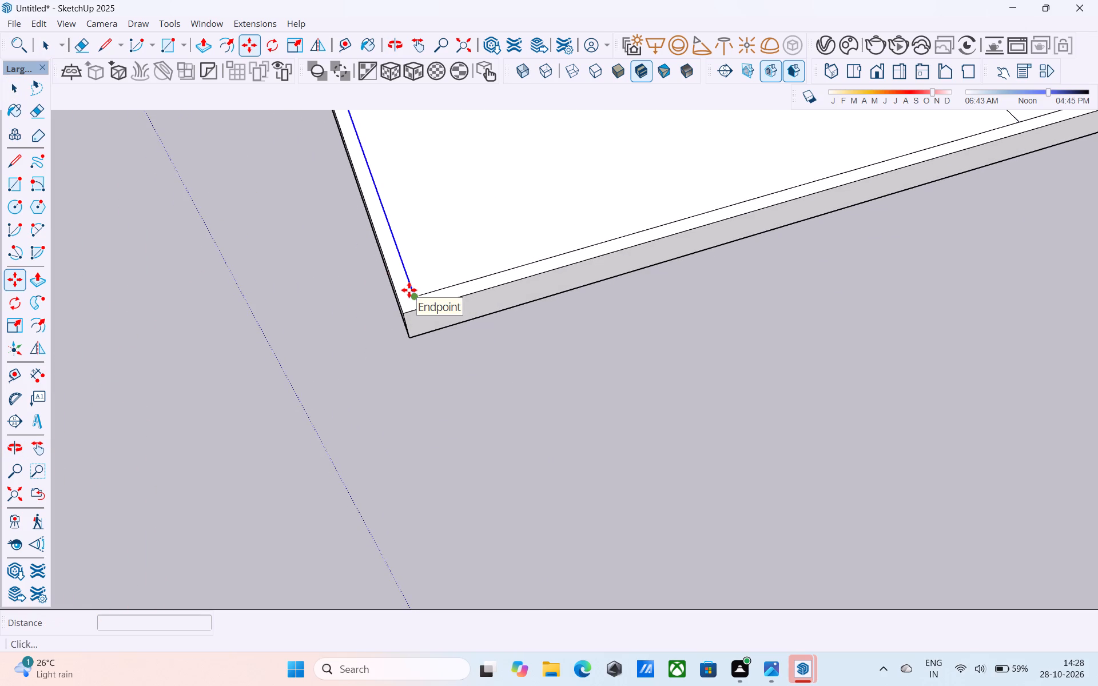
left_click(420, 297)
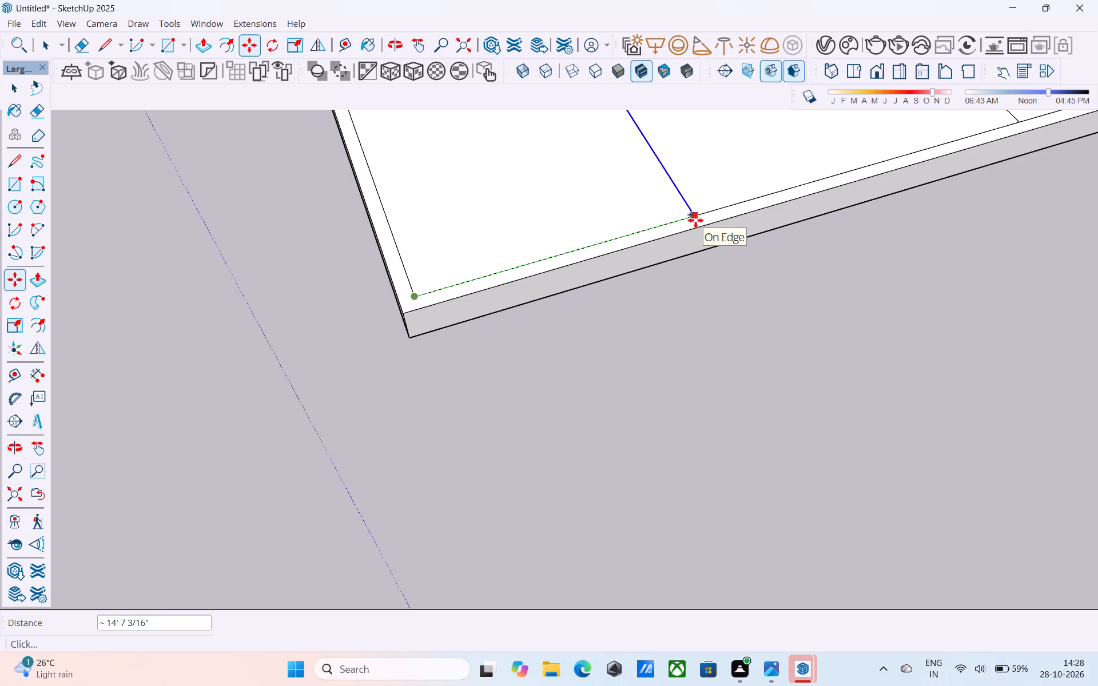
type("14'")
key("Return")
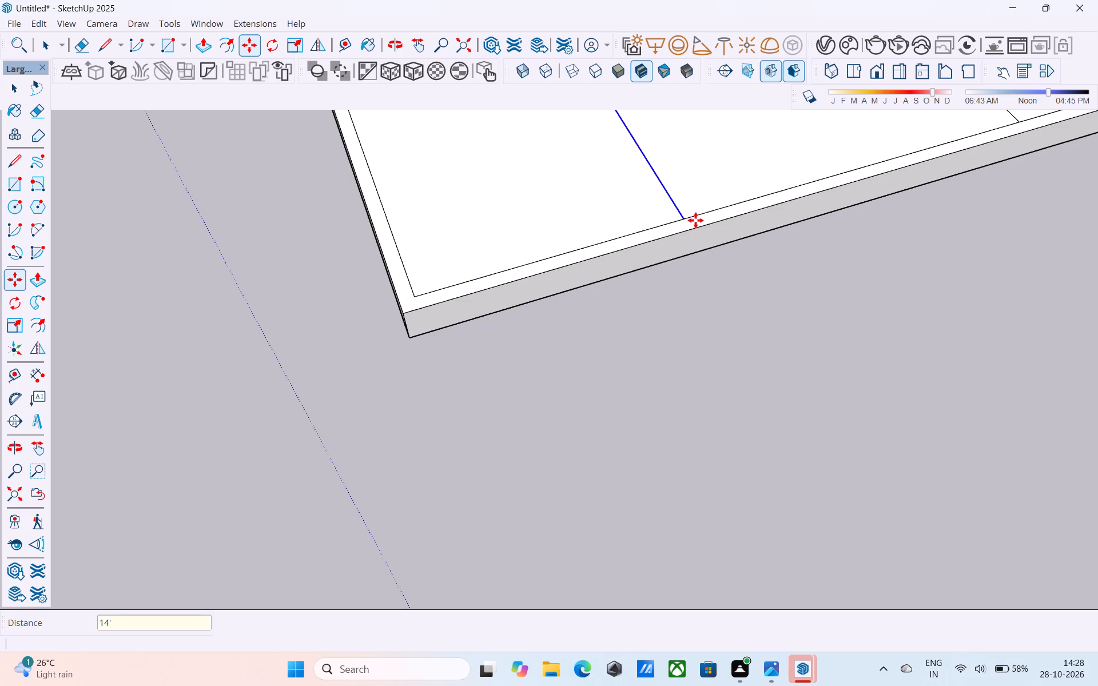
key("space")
Examine the two dividing lines on the slab's top face and the strips between them from different angles.
scroll(683, 278, "down", 15)
middle_click_drag(687, 293, 563, 376)
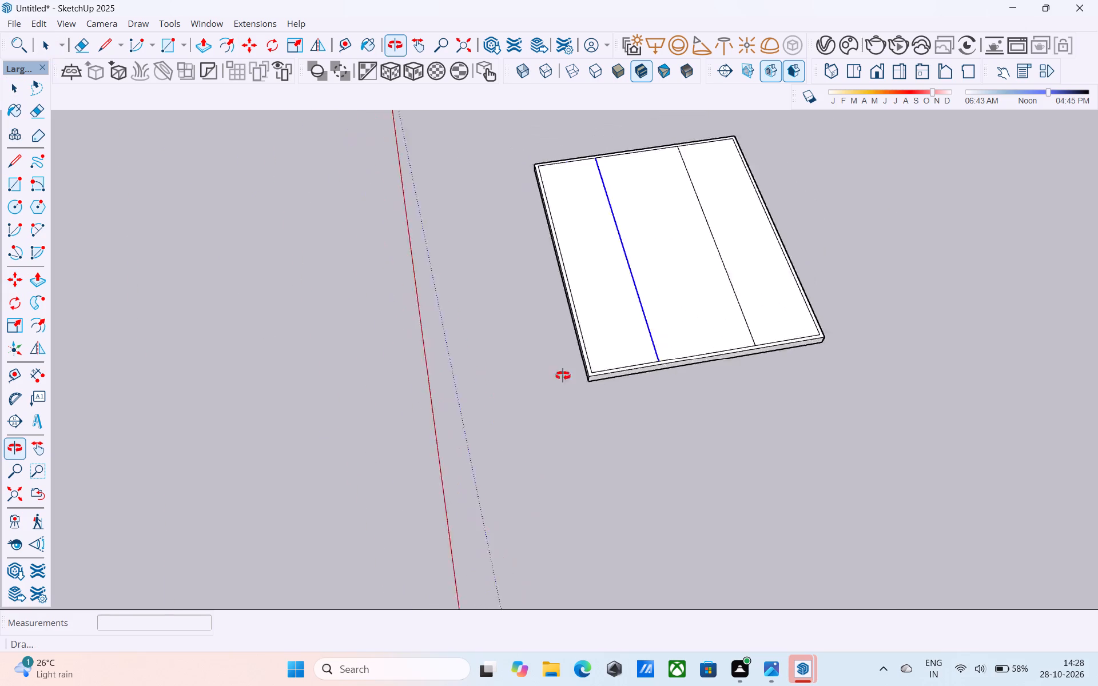
middle_click_drag(563, 376, 480, 378)
middle_click_drag(727, 377, 686, 330)
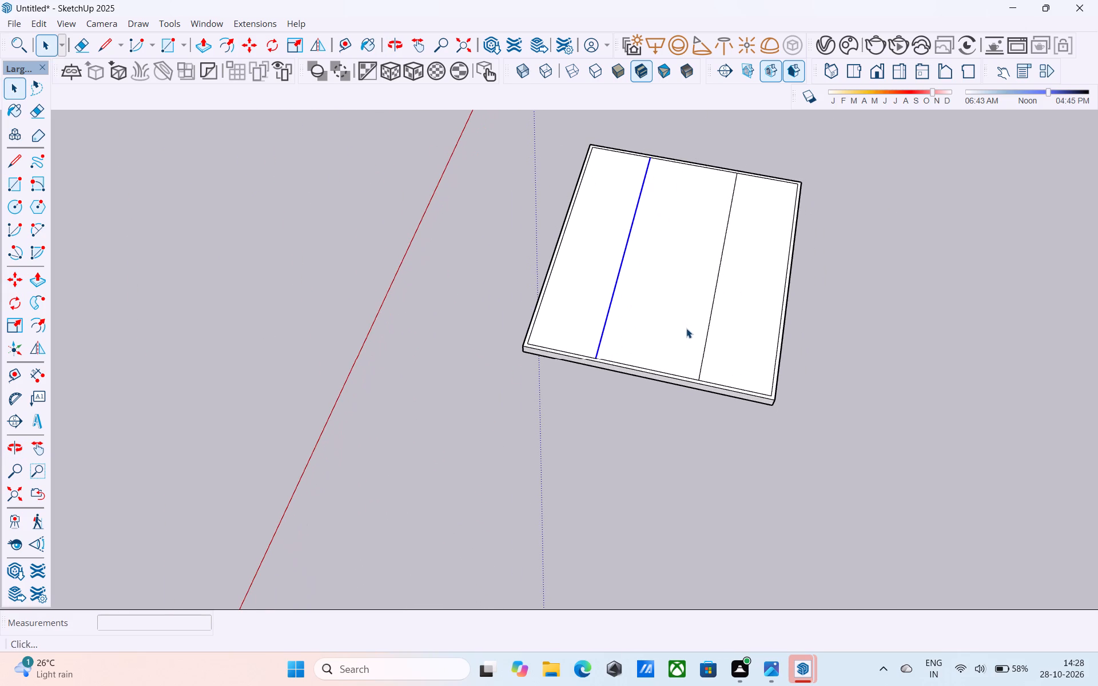
middle_click_drag(686, 326, 658, 246)
scroll(657, 247, "up", 4)
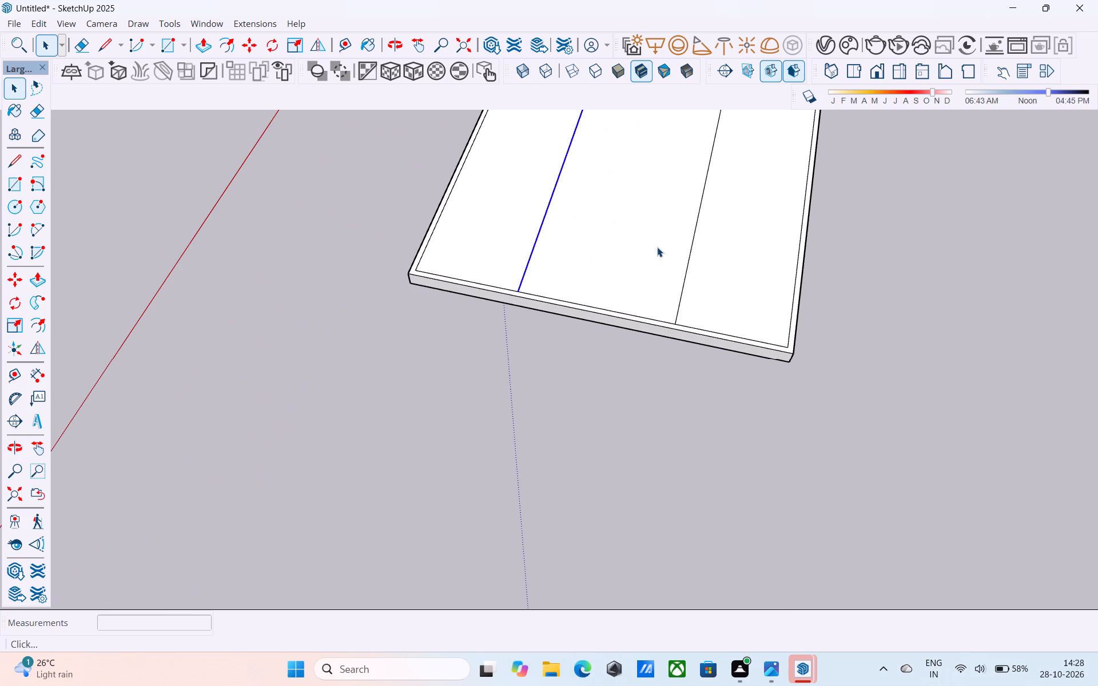
scroll(639, 286, "down", 4)
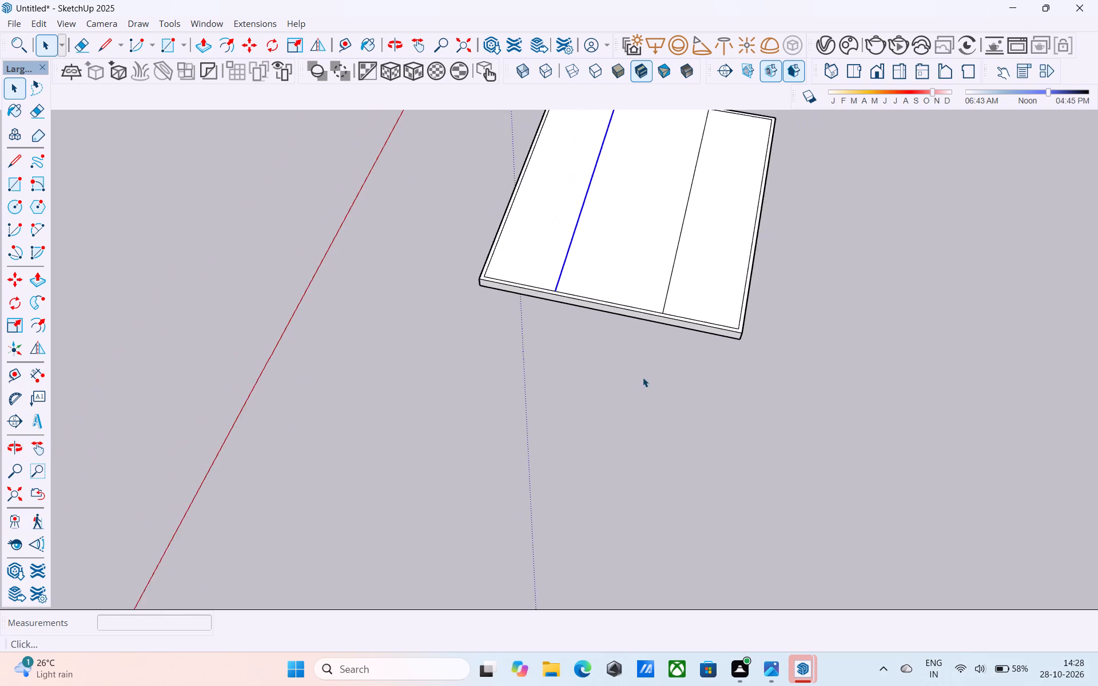
middle_click_drag(647, 384, 676, 298)
scroll(706, 284, "up", 5)
scroll(706, 284, "down", 5)
middle_click_drag(702, 284, 466, 347)
middle_click_drag(696, 328, 453, 405, "shift")
middle_click_drag(467, 416, 701, 359)
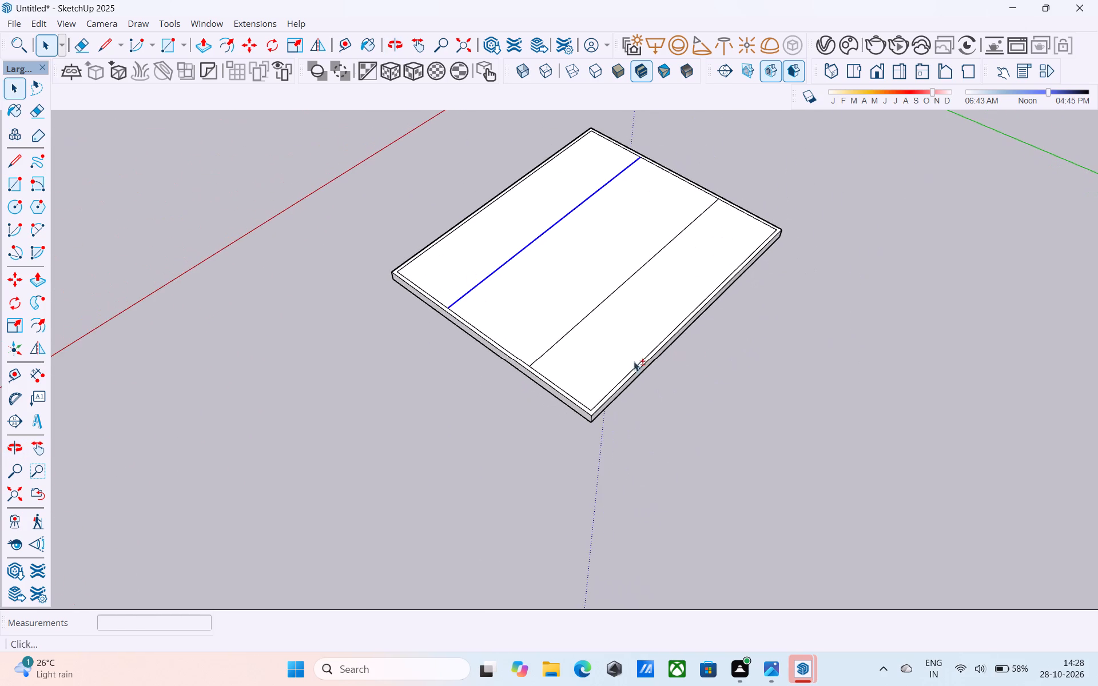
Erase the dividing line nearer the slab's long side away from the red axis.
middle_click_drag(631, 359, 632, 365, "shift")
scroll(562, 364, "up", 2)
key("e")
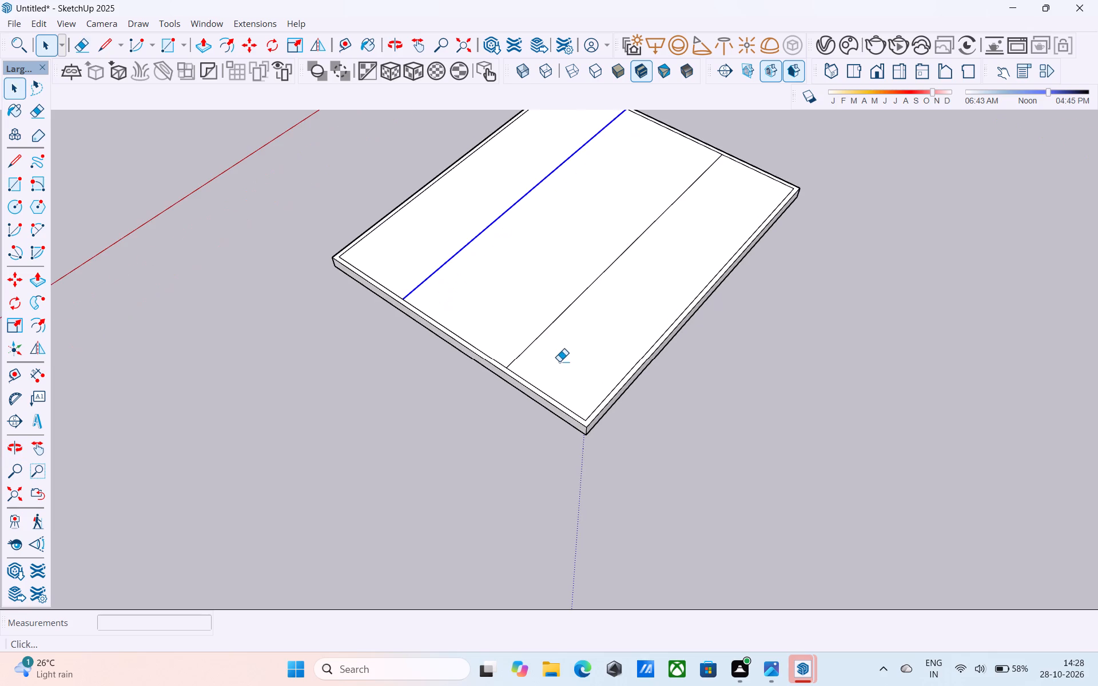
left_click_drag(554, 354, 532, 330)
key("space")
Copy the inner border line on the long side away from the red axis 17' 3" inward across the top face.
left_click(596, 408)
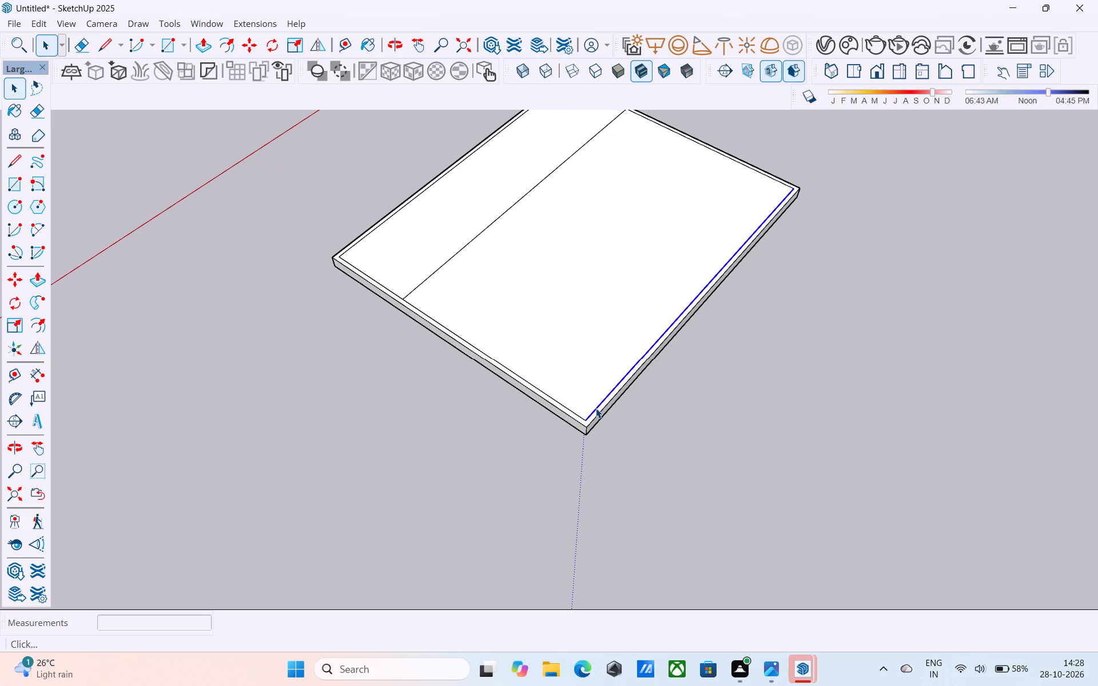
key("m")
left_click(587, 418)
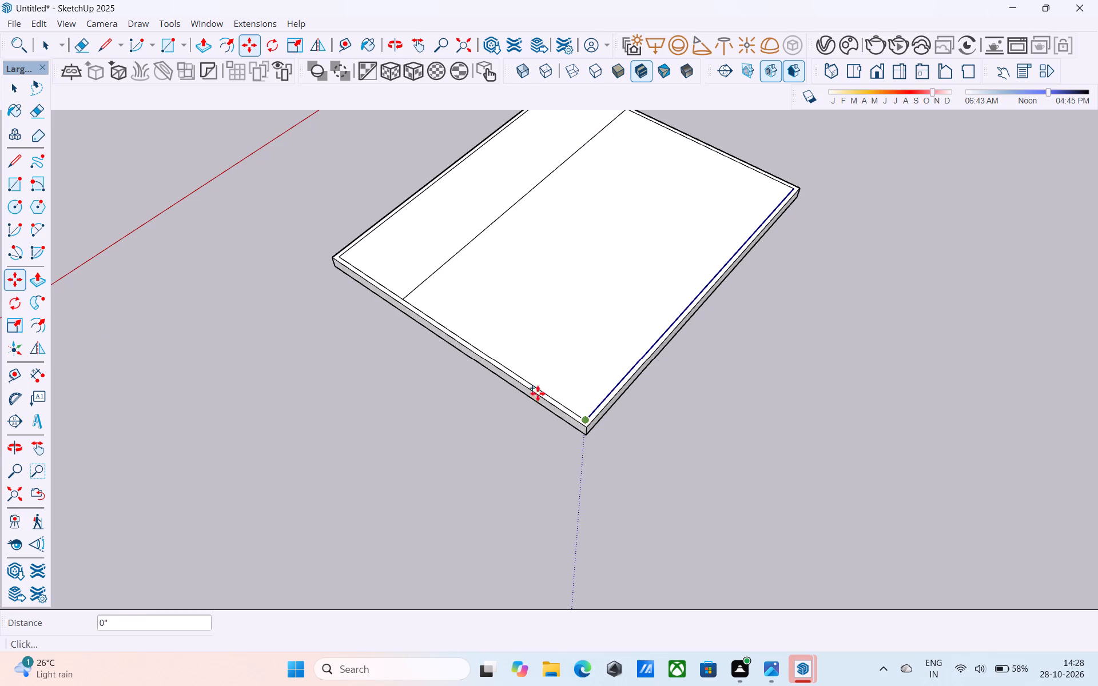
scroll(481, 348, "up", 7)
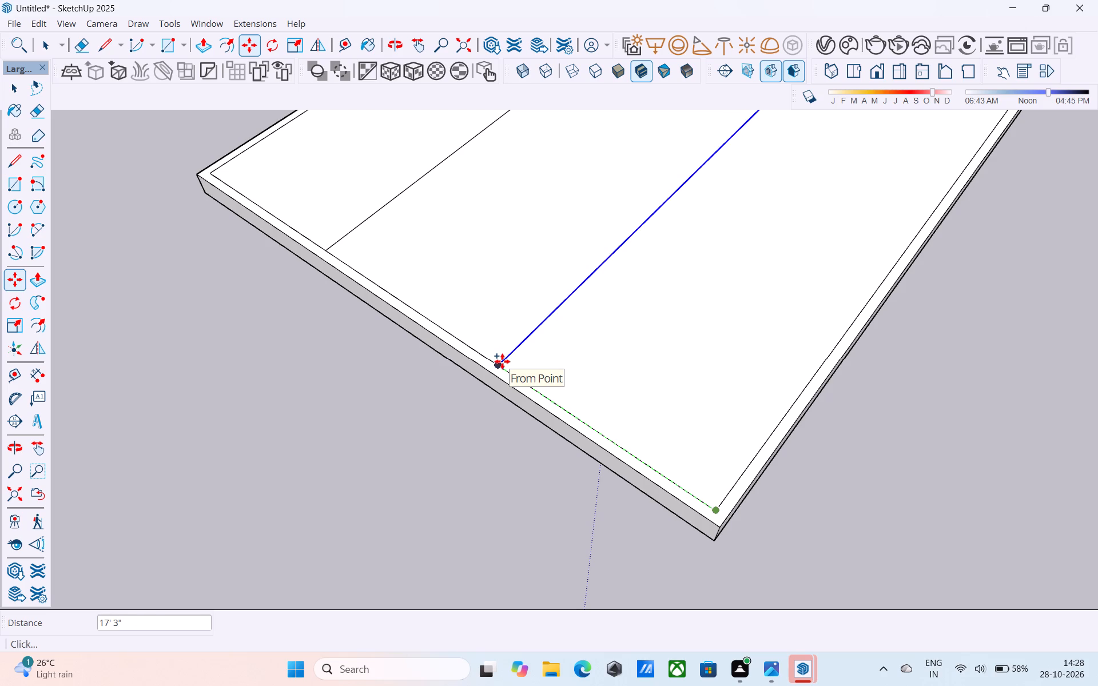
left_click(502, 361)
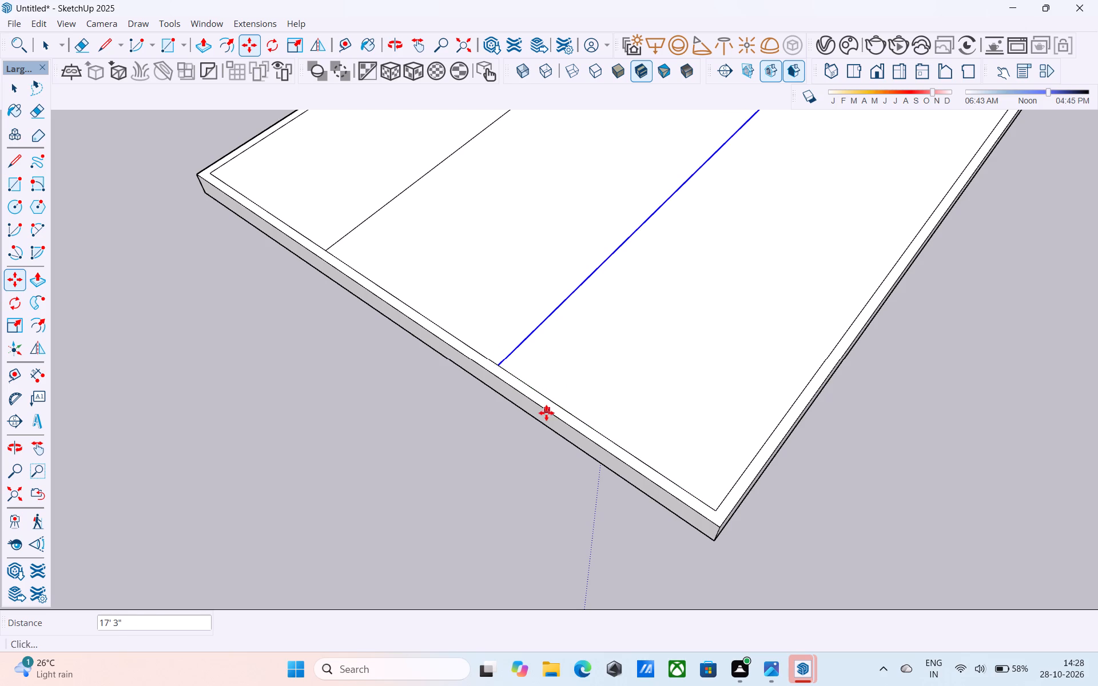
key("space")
Examine the spacing of the dividing lines on the slab's top face from low and overhead views.
scroll(547, 413, "down", 9)
middle_click_drag(547, 413, 628, 178)
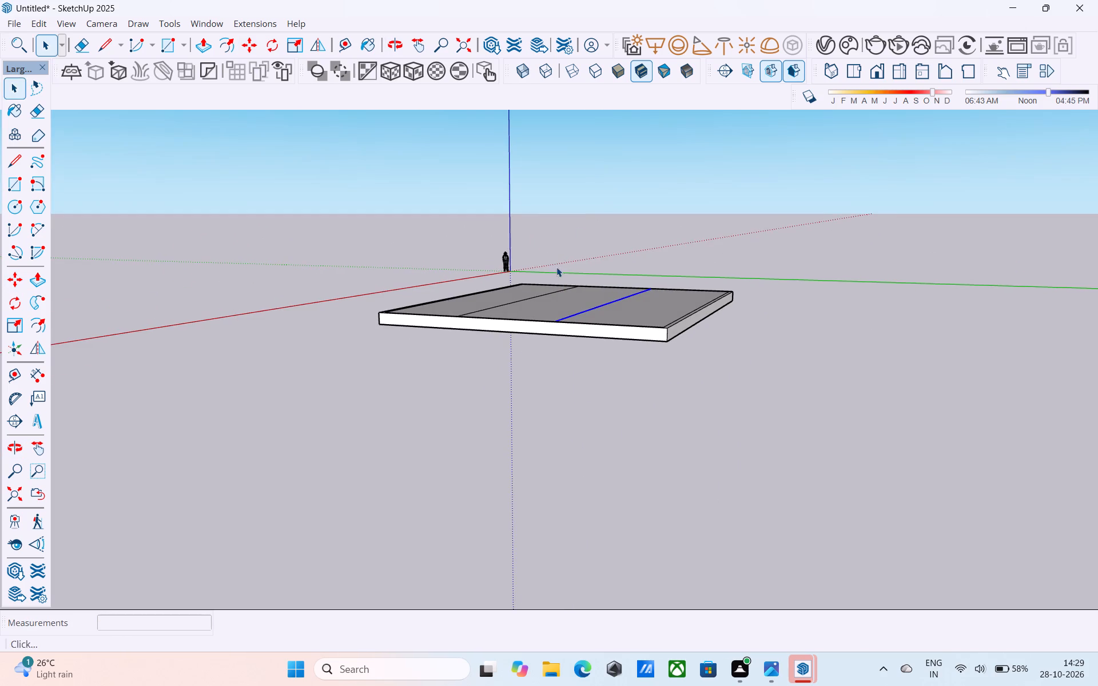
middle_click_drag(559, 255, 765, 469)
scroll(663, 298, "down", 2)
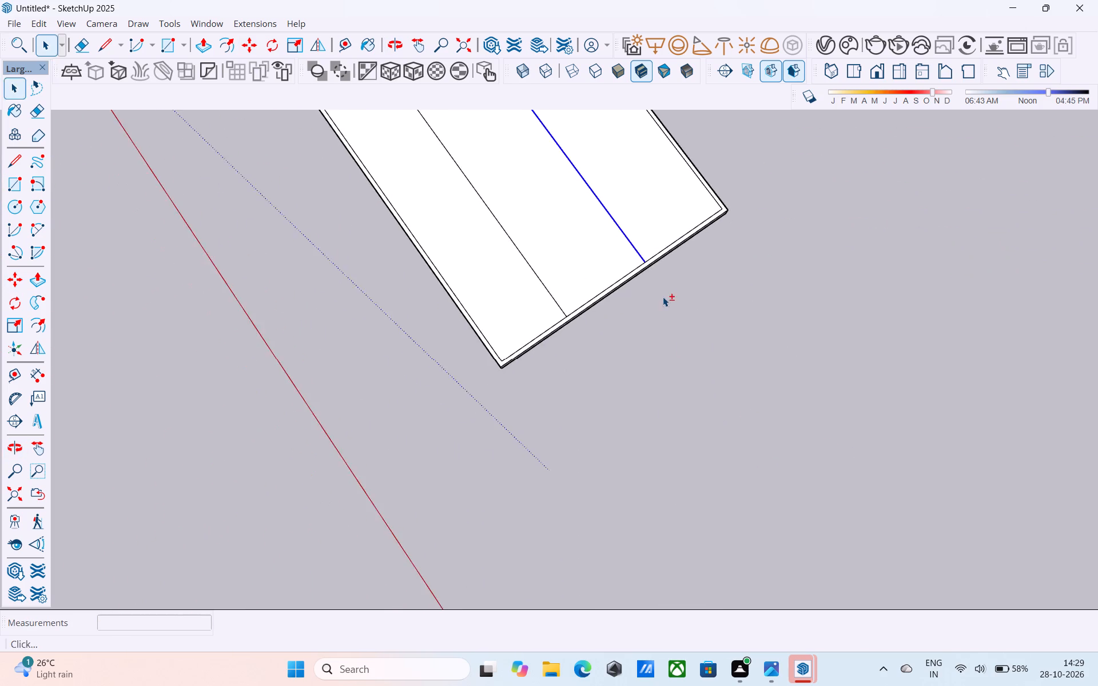
middle_click_drag(663, 297, 534, 389, "shift")
middle_click_drag(525, 387, 519, 370)
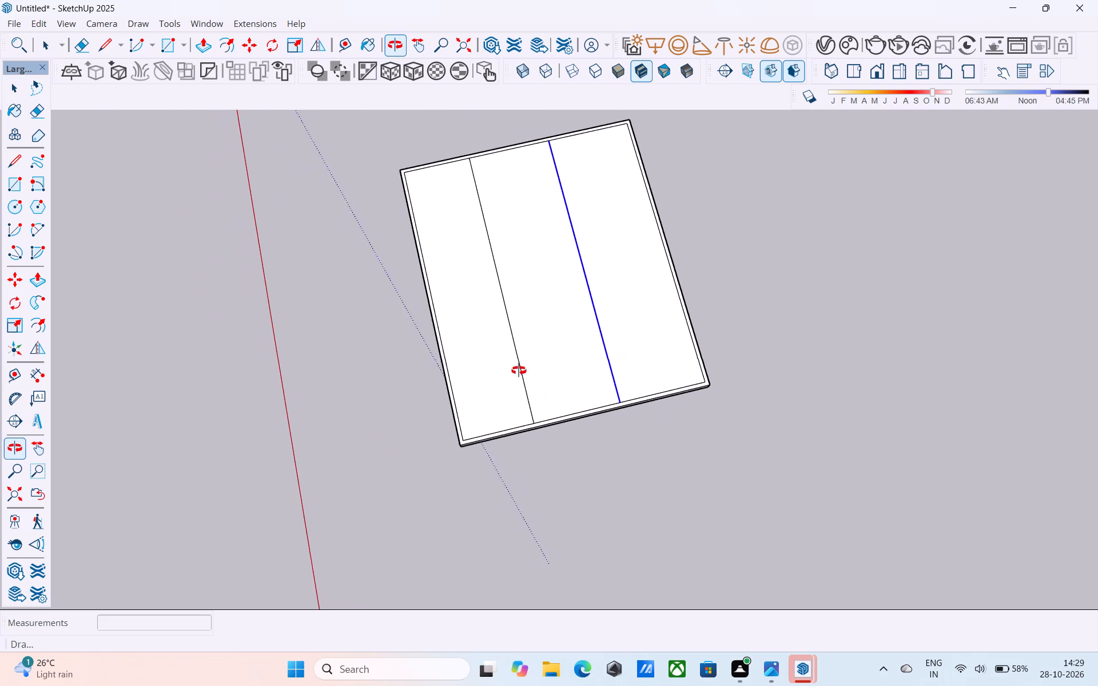
middle_click_drag(519, 370, 526, 324)
middle_click_drag(546, 378, 550, 341)
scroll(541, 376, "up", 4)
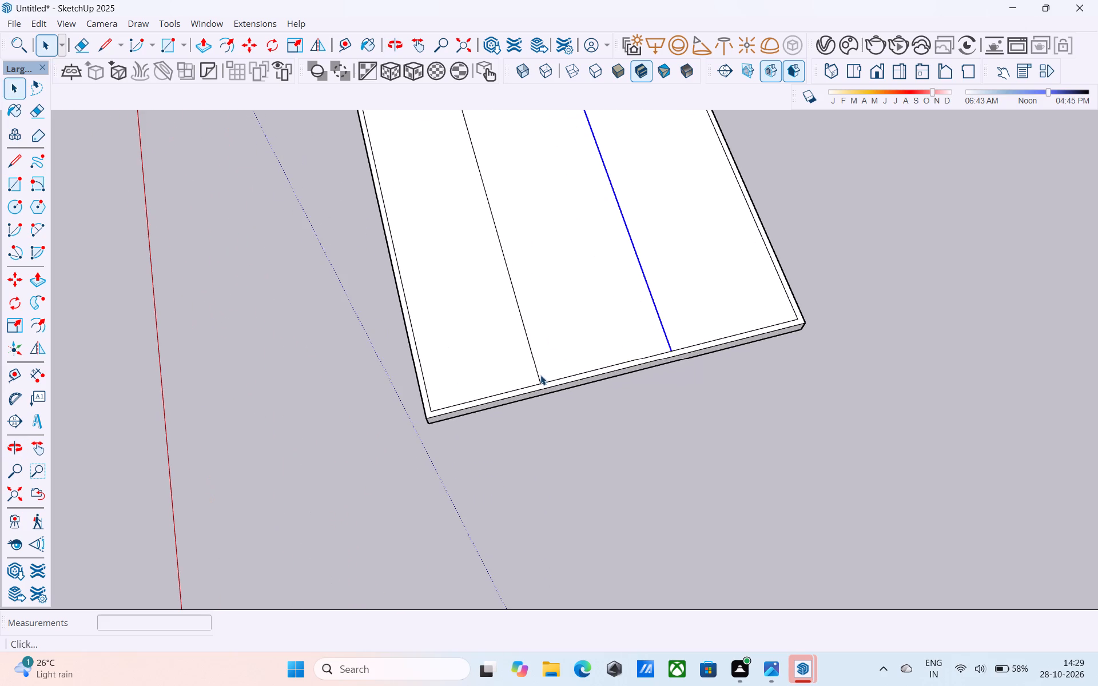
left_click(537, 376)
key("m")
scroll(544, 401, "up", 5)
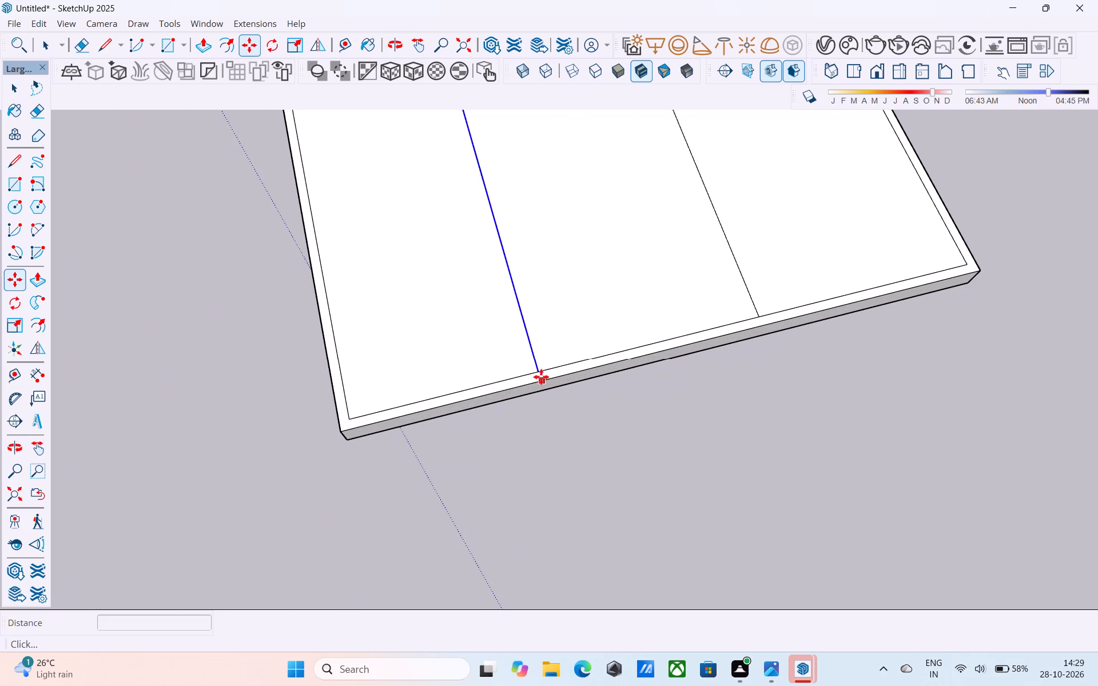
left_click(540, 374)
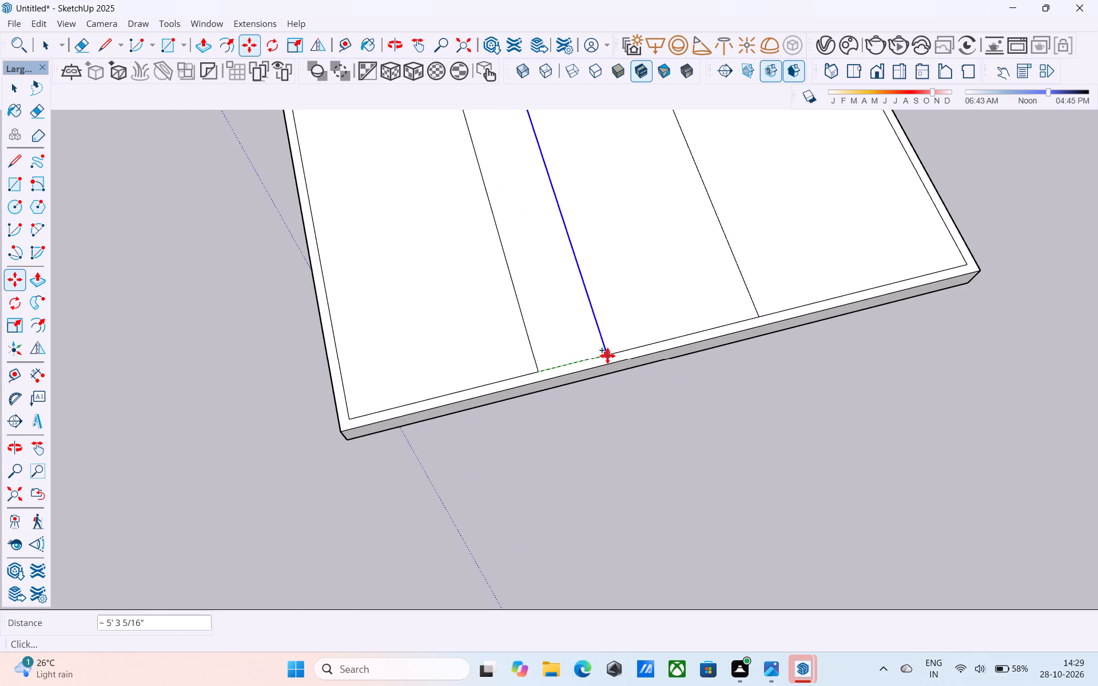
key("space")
Check the distance from the midpoint between the dividing lines to the inner border corner nearest the red axis with the Line tool.
type("l")
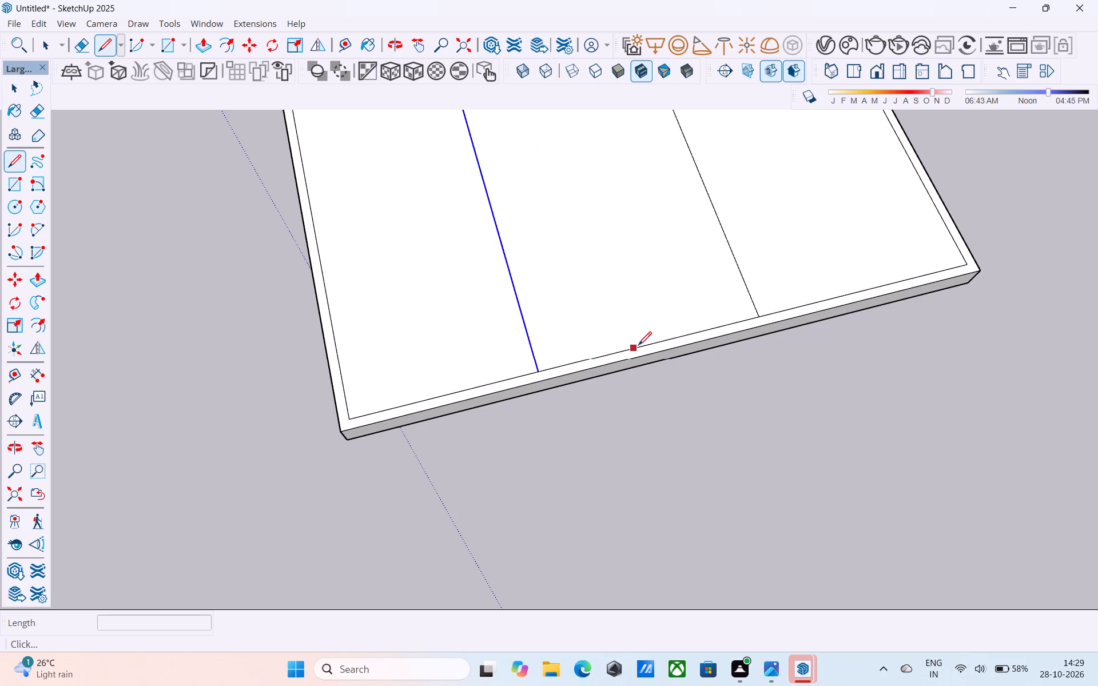
left_click(650, 340)
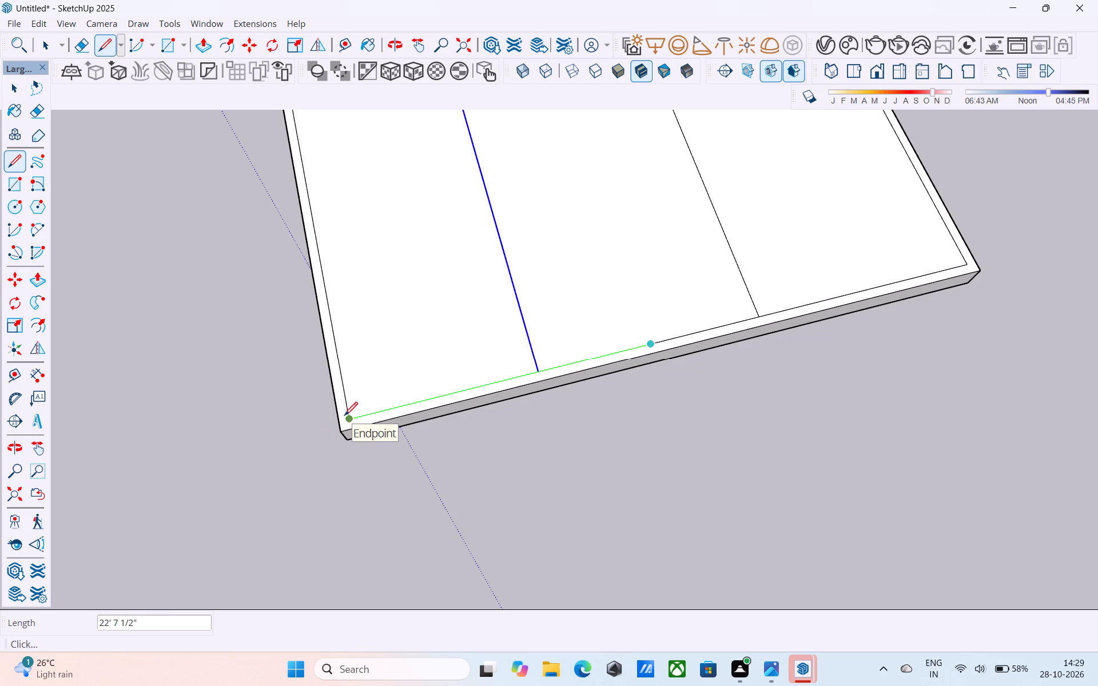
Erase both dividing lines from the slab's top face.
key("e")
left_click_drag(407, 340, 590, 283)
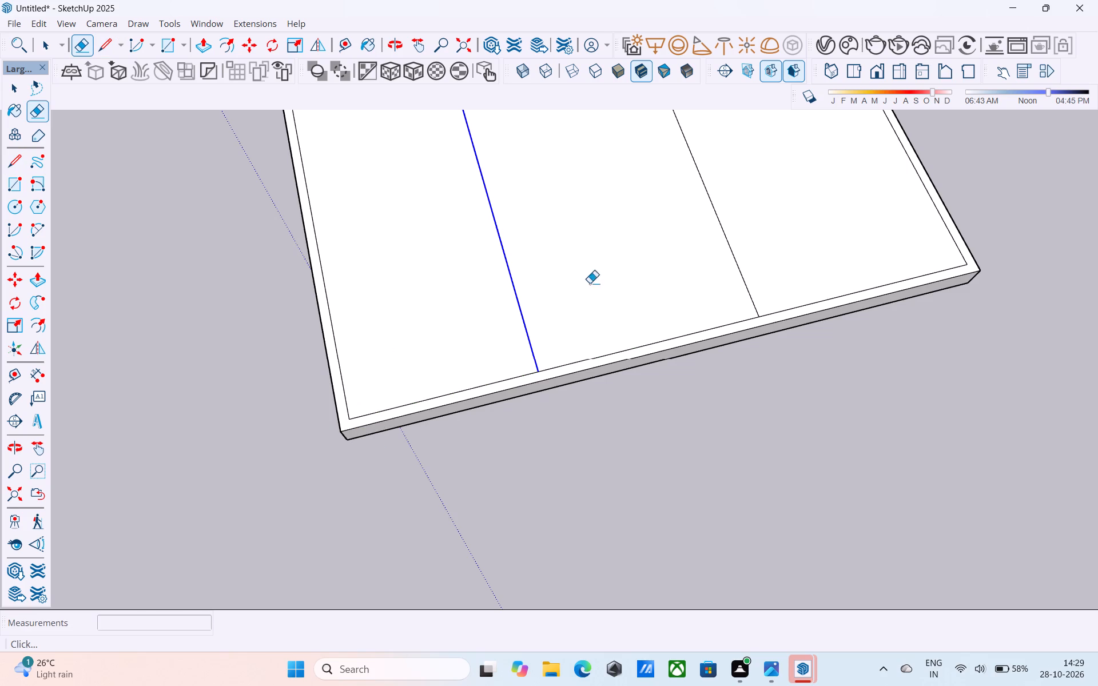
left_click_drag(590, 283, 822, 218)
Draw a 58' 6" centre line lengthwise across the top face, from the midpoint of one short inner border line to the opposite one.
key("l")
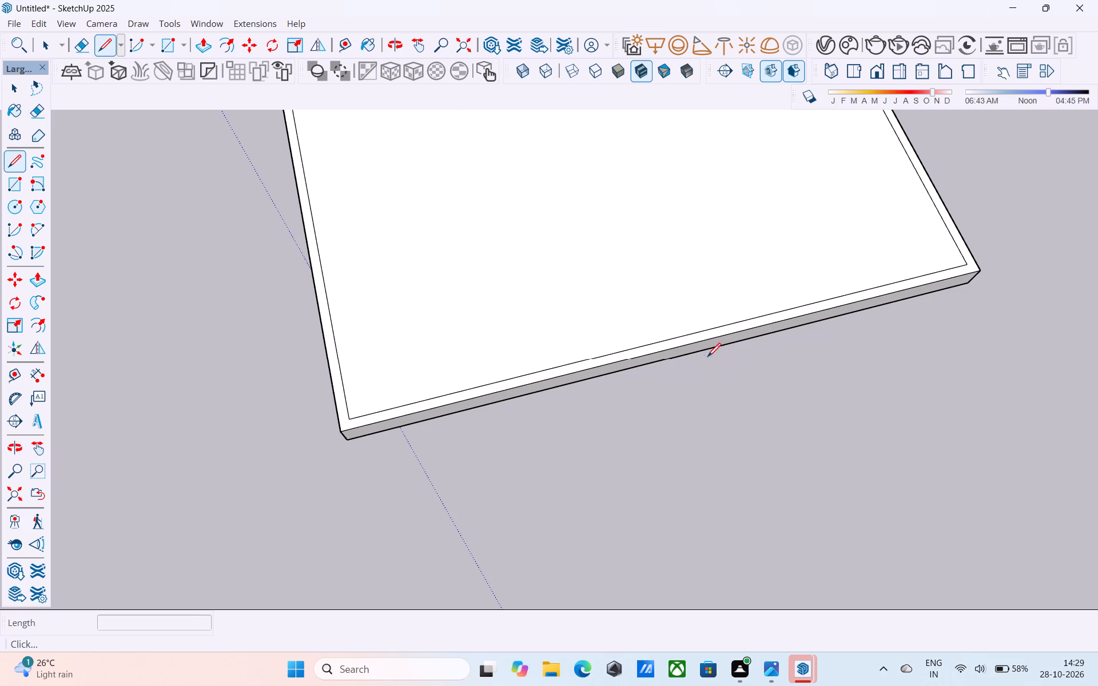
left_click(674, 335)
scroll(615, 198, "down", 11)
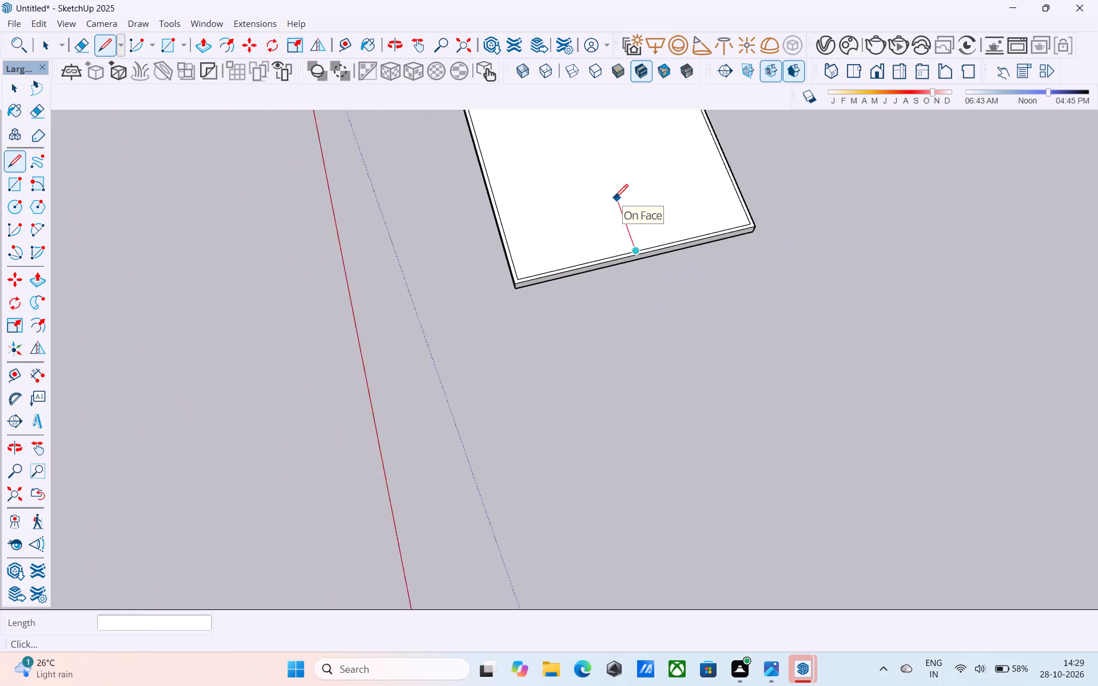
scroll(615, 199, "down", 2)
middle_click_drag(615, 200, 661, 421, "shift")
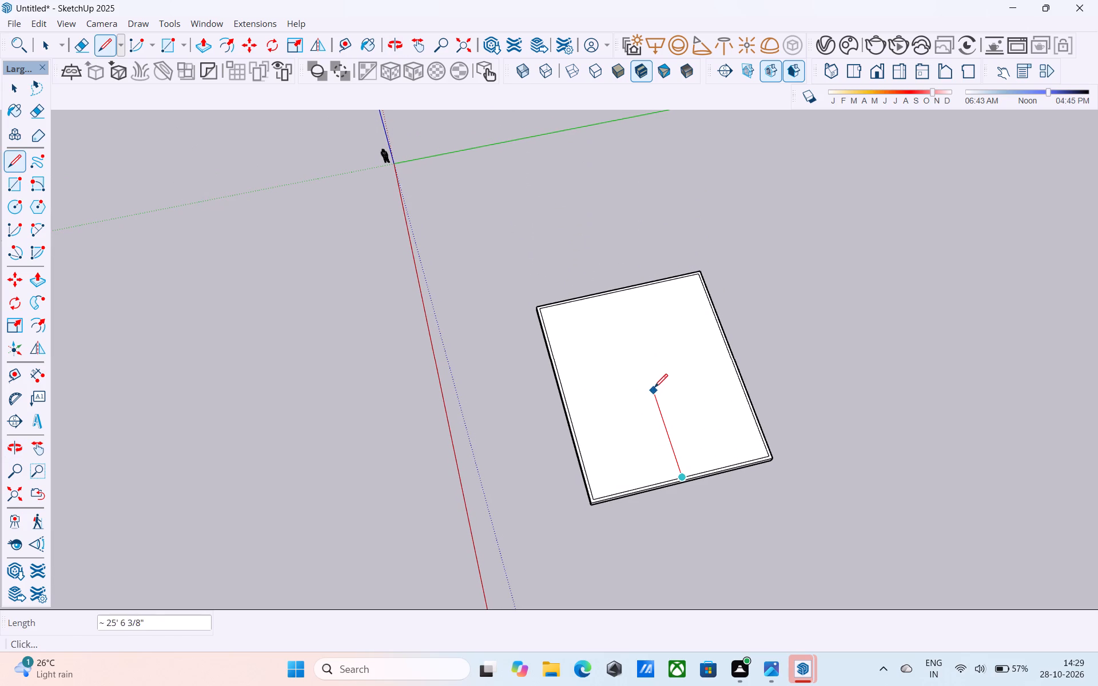
middle_click_drag(647, 375, 635, 350)
scroll(636, 341, "up", 4)
scroll(628, 295, "up", 1)
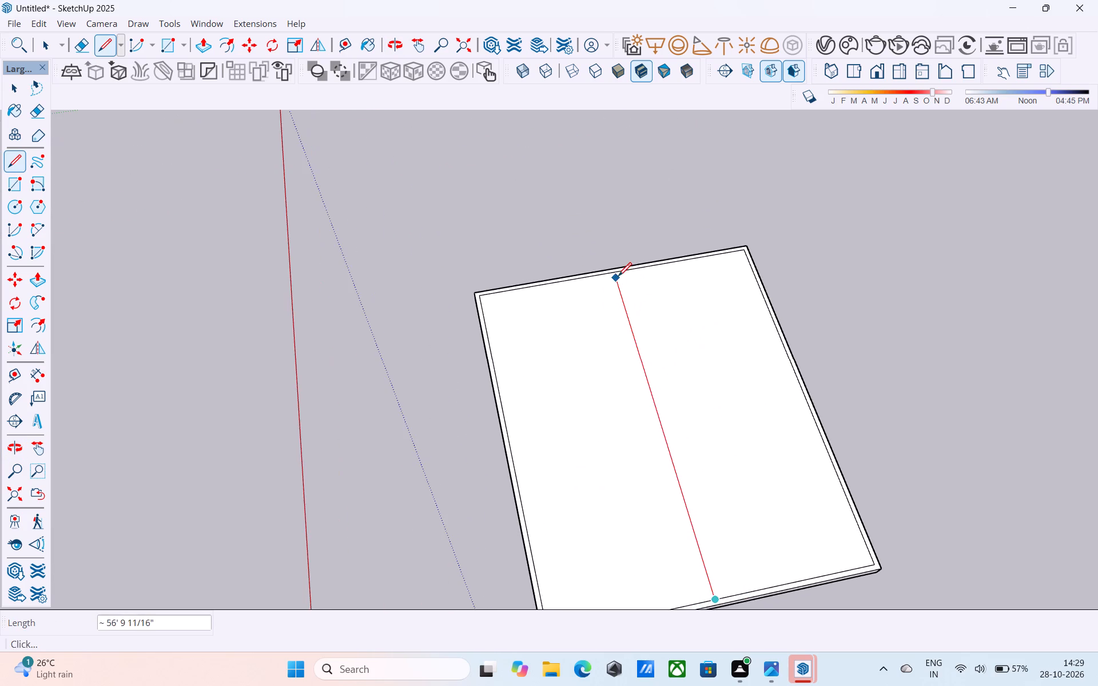
scroll(617, 276, "up", 3)
left_click(615, 273)
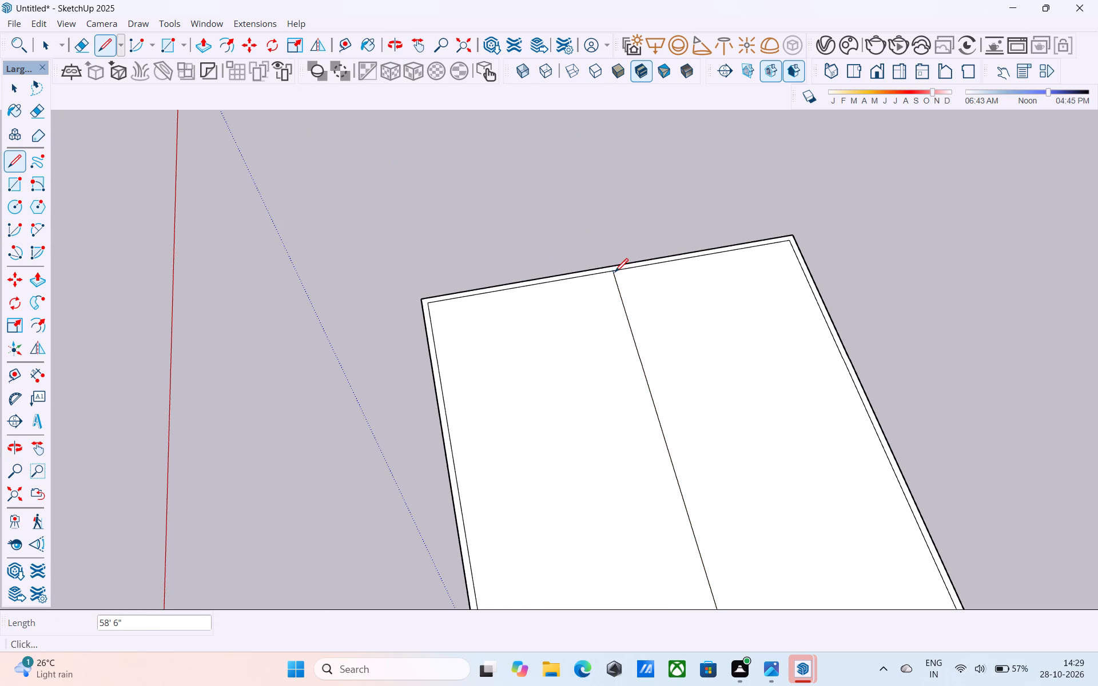
scroll(555, 205, "down", 10)
key("space")
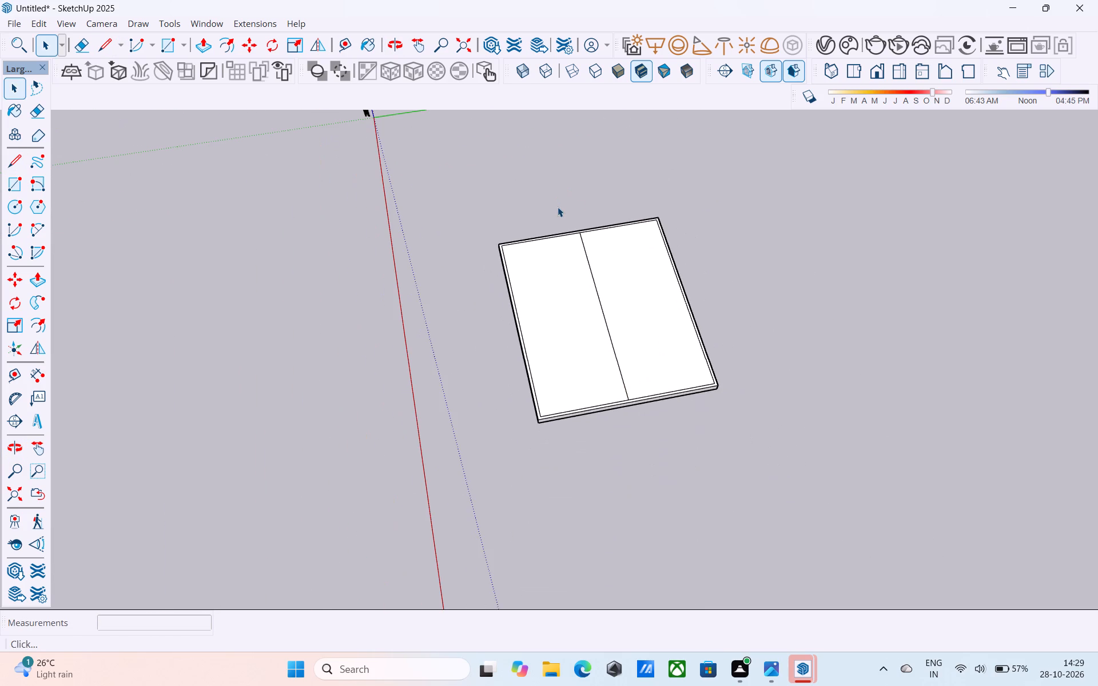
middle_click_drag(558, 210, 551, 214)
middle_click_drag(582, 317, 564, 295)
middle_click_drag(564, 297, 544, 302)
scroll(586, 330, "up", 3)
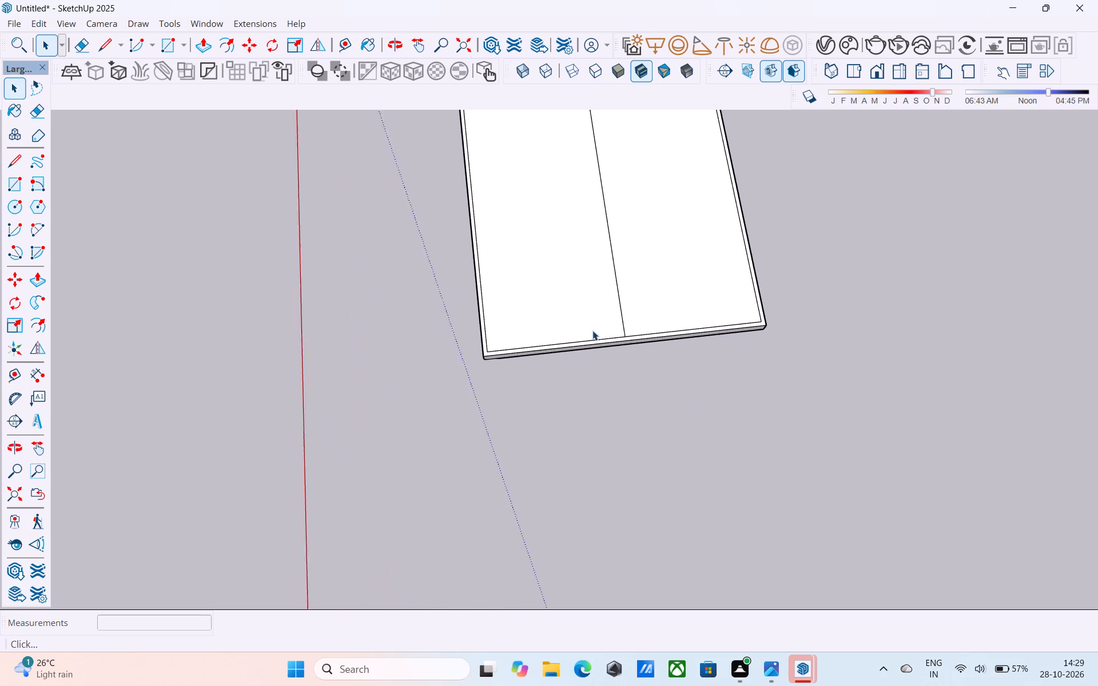
Copy the centre line 6' along the short inner border line, toward the long side nearest the red axis.
scroll(592, 330, "up", 4)
left_click(631, 333)
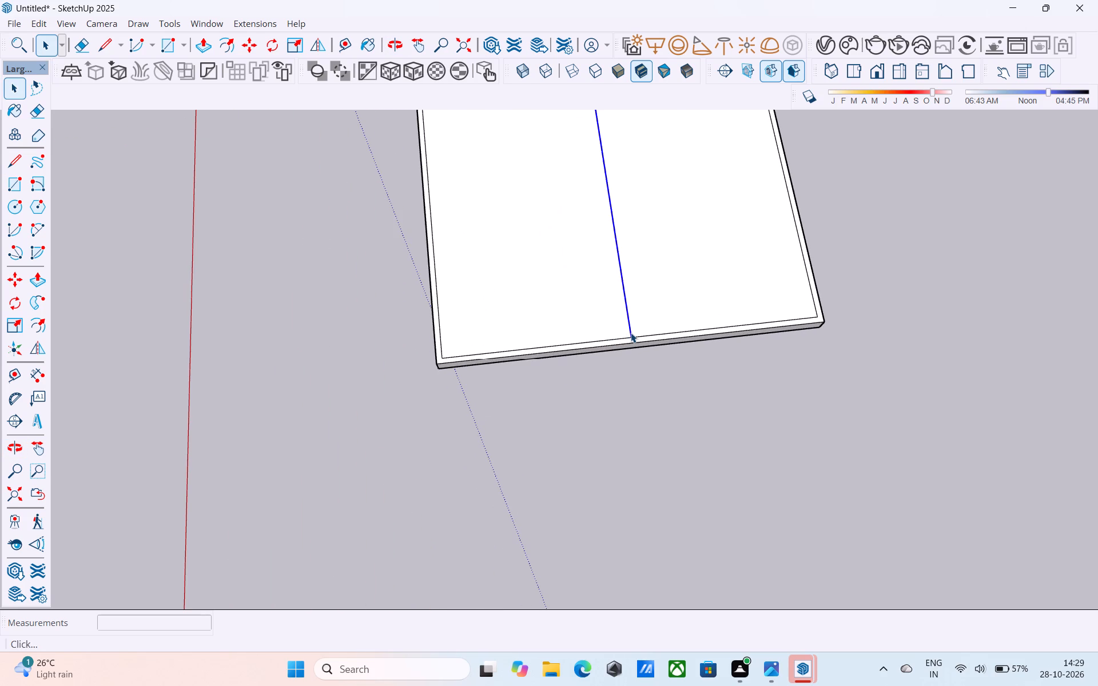
key("m")
scroll(630, 334, "up", 4)
left_click(630, 334)
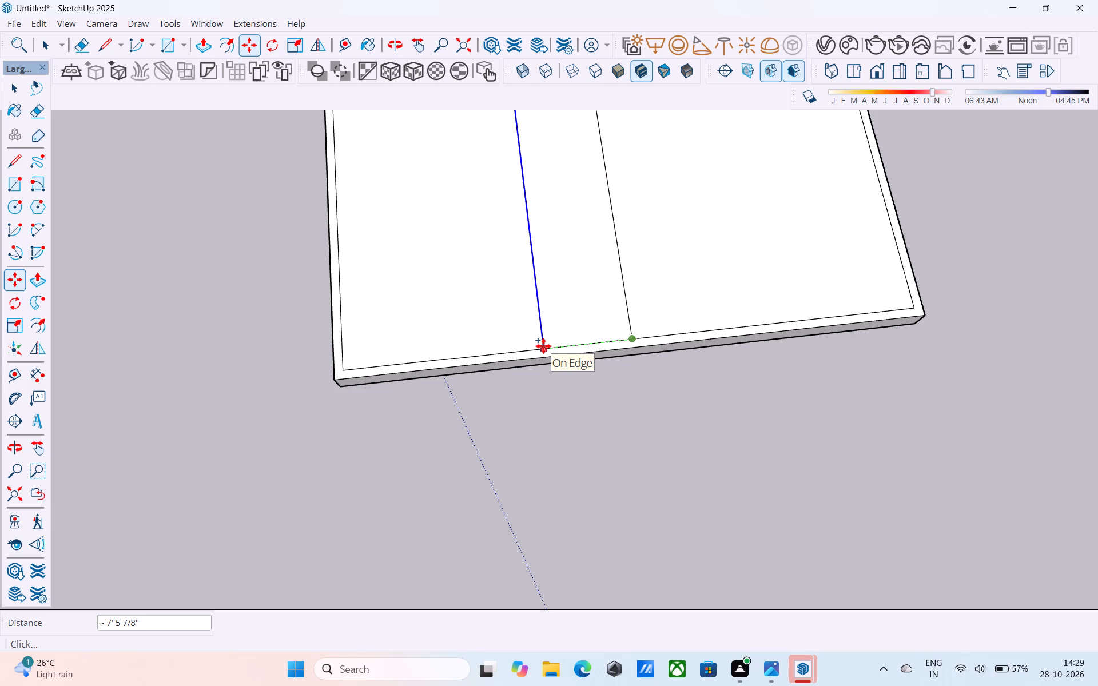
type("4'")
key("Return")
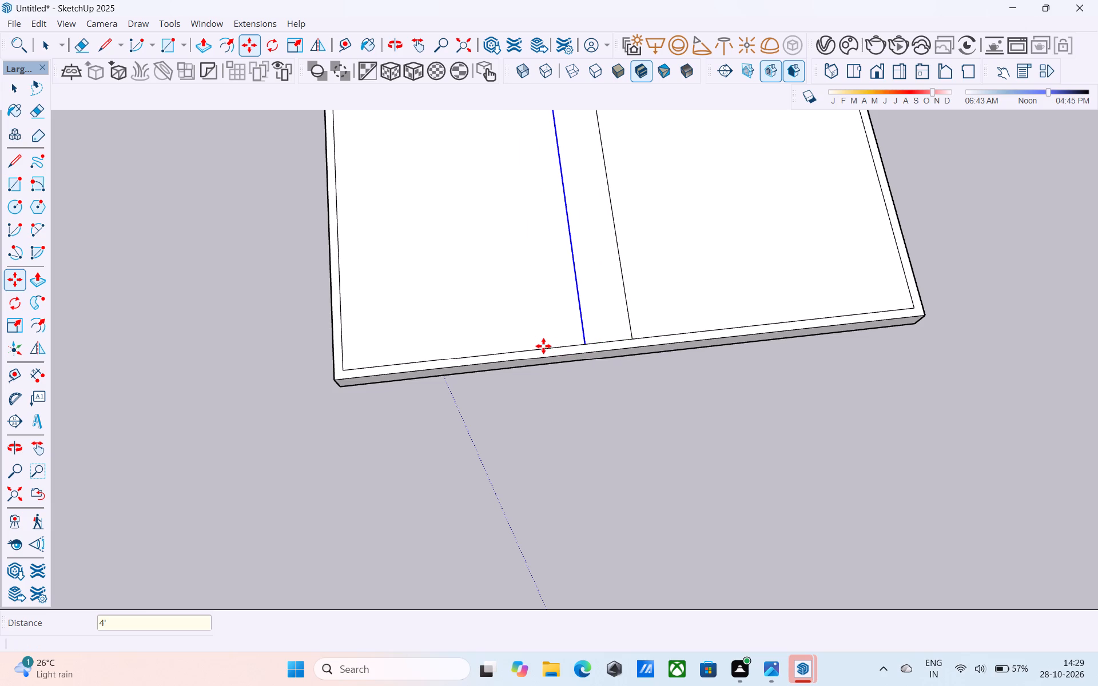
type("6'")
key("Return")
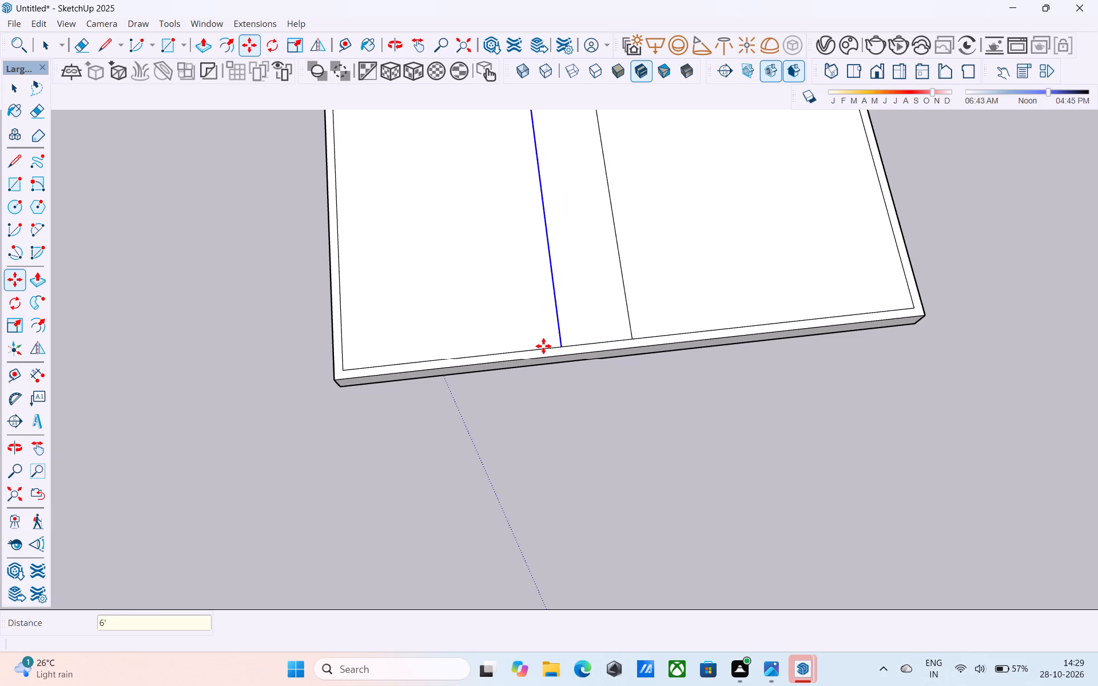
Copy the original centre line 2' along the short inner border line, toward the long side away from the red axis.
scroll(570, 334, "down", 4)
middle_click_drag(572, 346, 575, 348)
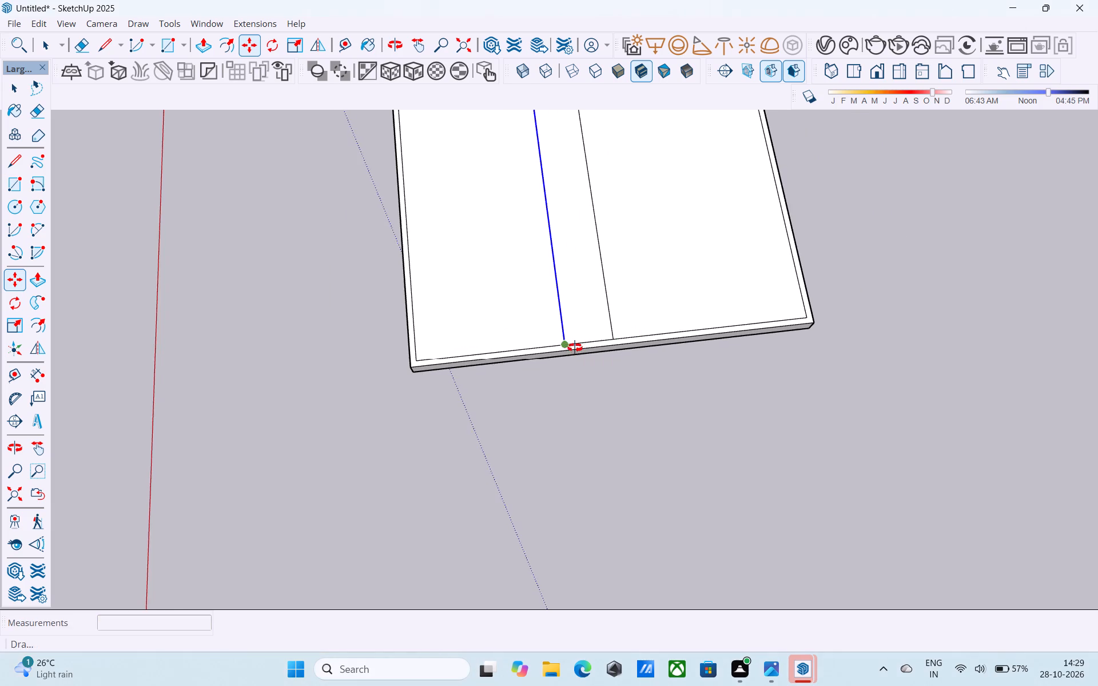
middle_click_drag(575, 348, 578, 351)
scroll(626, 352, "up", 3)
key("space")
scroll(622, 348, "down", 3)
middle_click_drag(622, 348, 560, 365)
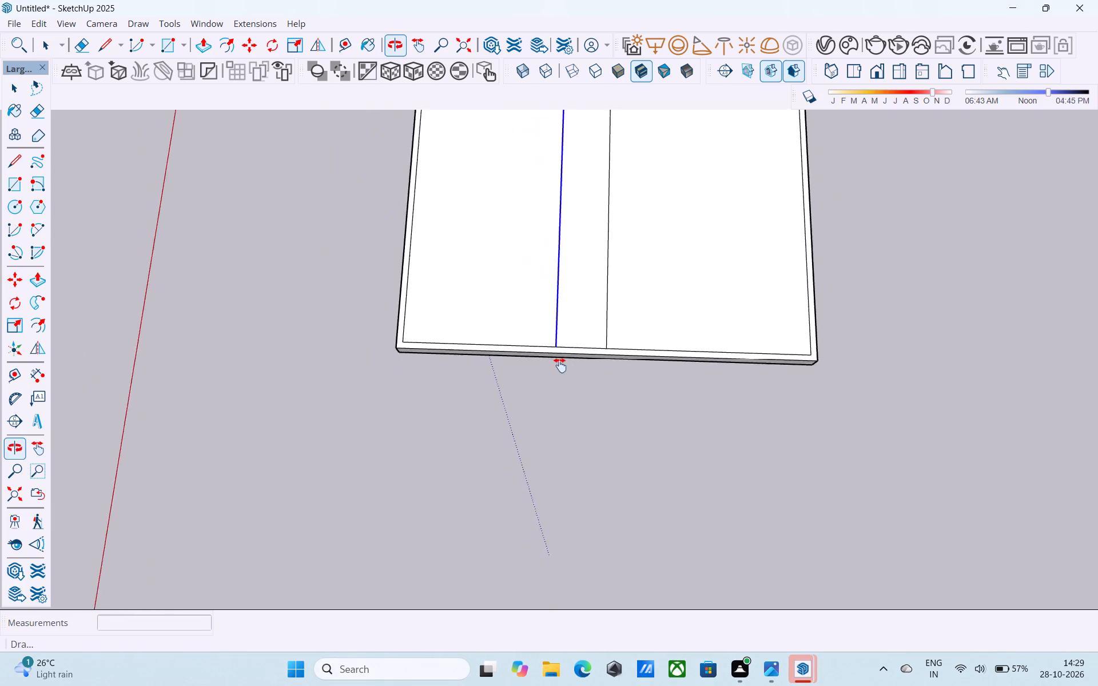
middle_click_drag(560, 365, 530, 367)
left_click(539, 353)
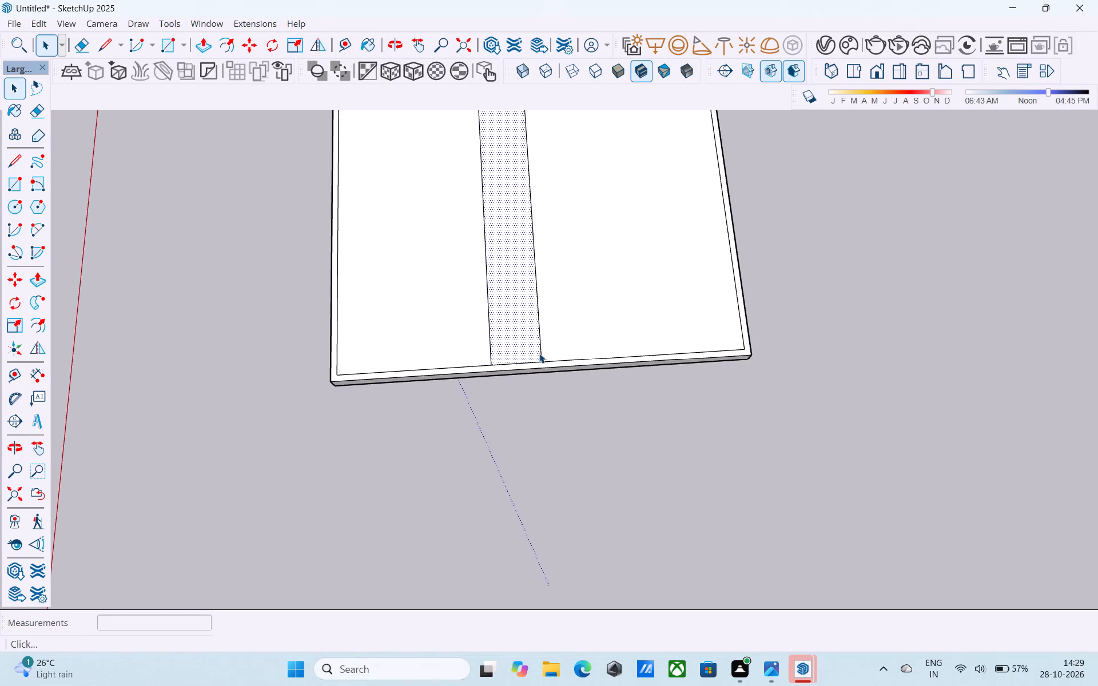
left_click(539, 354)
key("m")
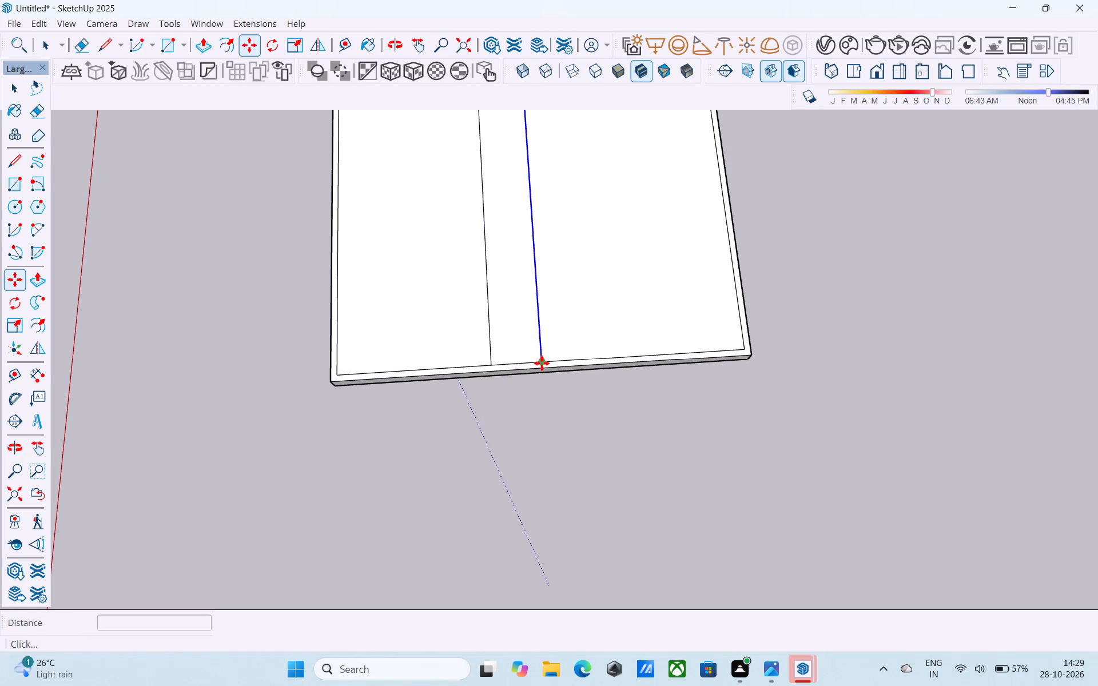
left_click(542, 363)
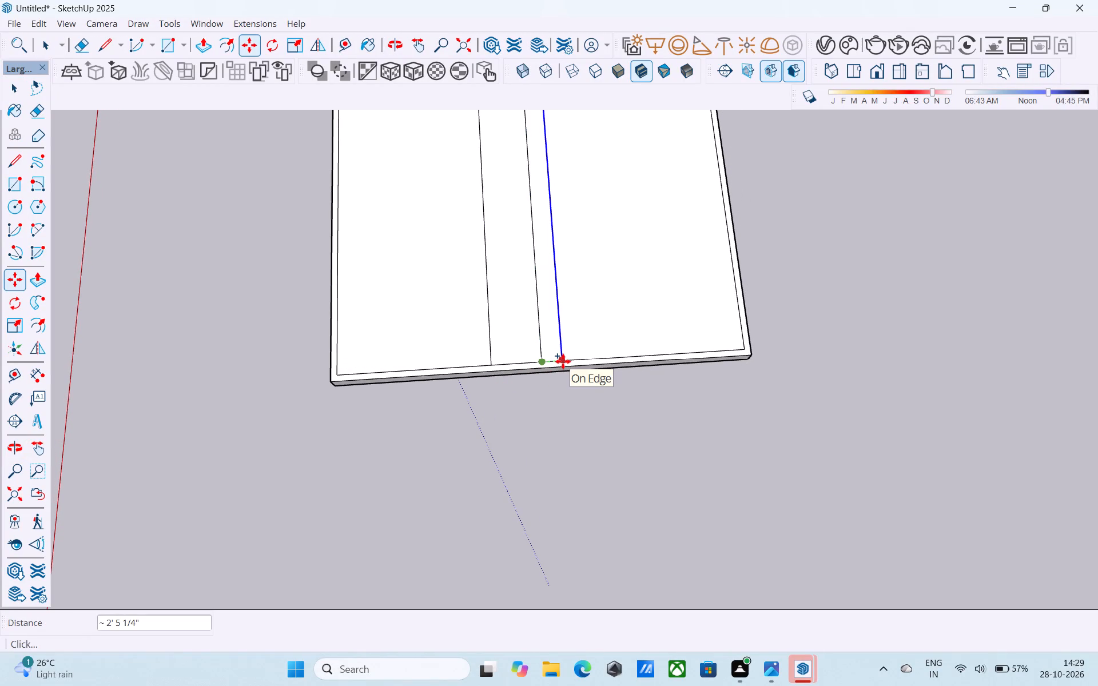
type("2'")
key("Return")
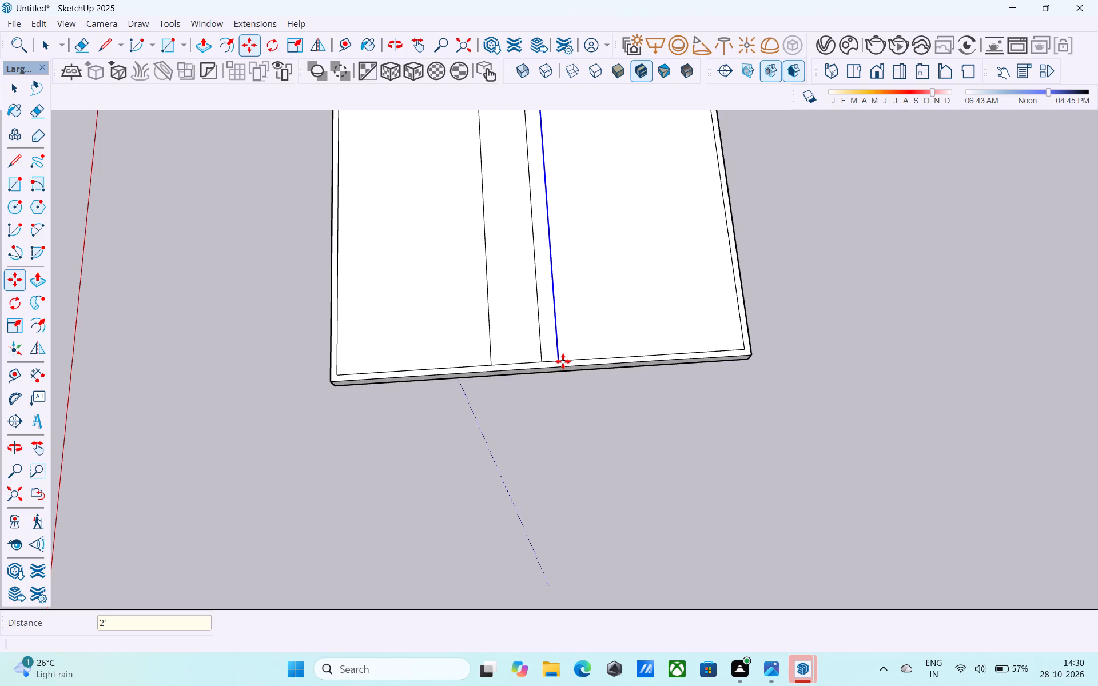
Erase the original centre line between the two copied lines on the slab's top face.
key("space")
key("e")
left_click_drag(538, 323, 530, 324)
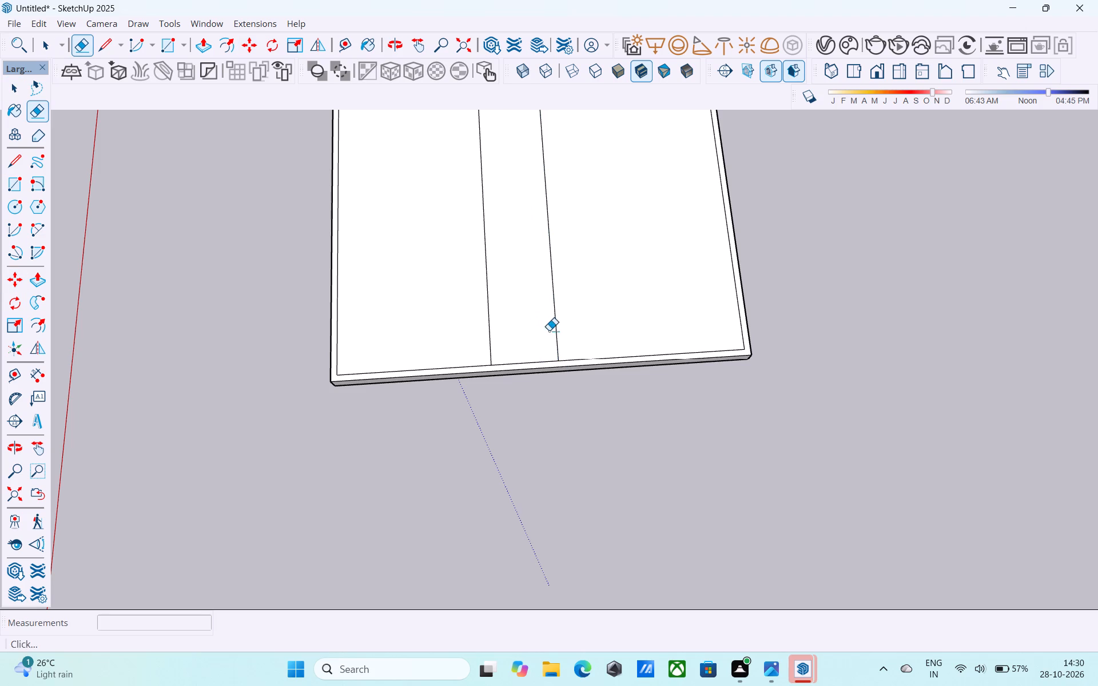
Examine the strip between the two dividing lines on the slab's top face from close, low and overhead views.
scroll(550, 332, "down", 10)
middle_click_drag(559, 342, 551, 381)
middle_click_drag(546, 392, 556, 376, "shift")
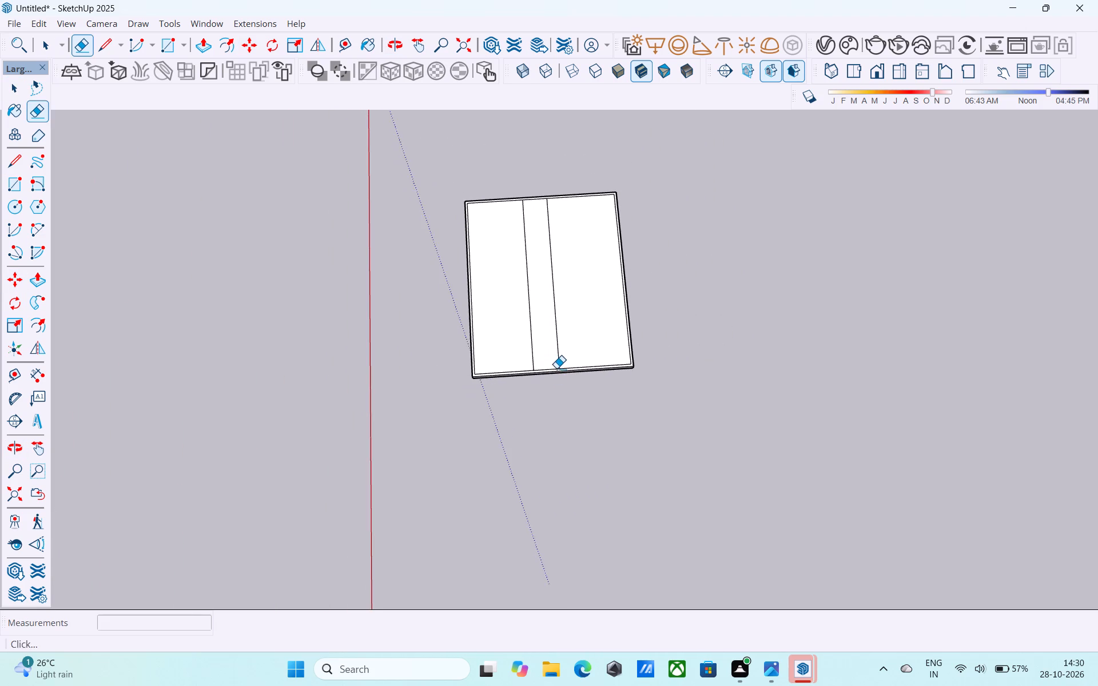
scroll(556, 367, "up", 3)
scroll(555, 366, "down", 2, "shift")
middle_click_drag(555, 366, 560, 414, "shift")
scroll(547, 421, "up", 15)
scroll(538, 421, "down", 2)
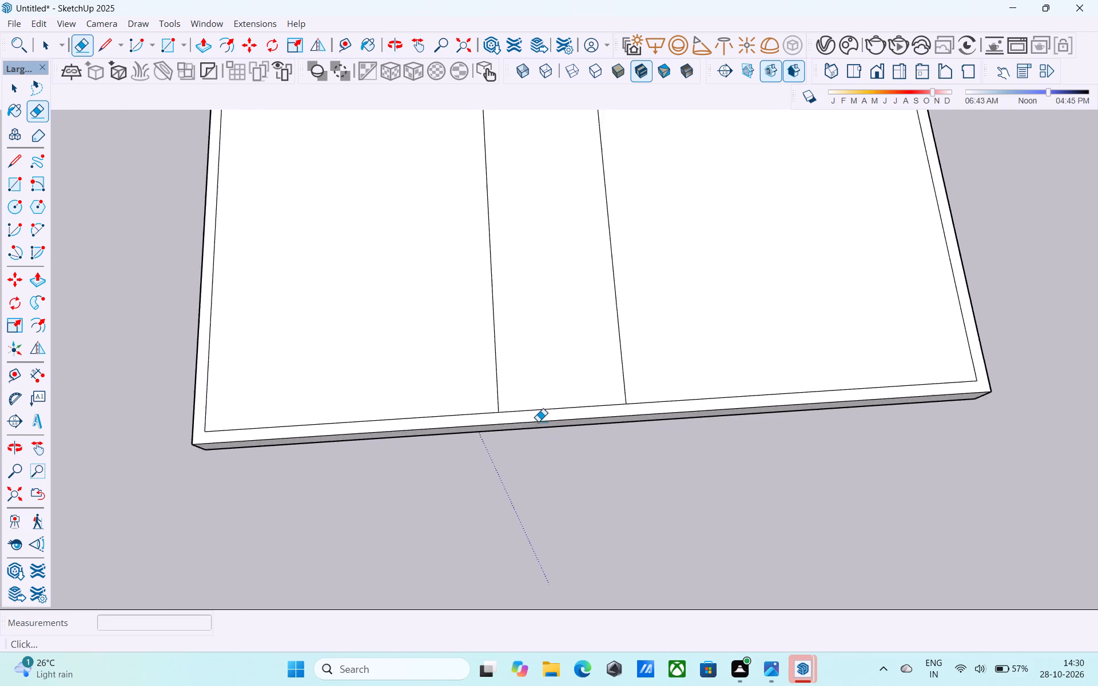
scroll(538, 421, "down", 2)
scroll(586, 345, "down", 4)
middle_click_drag(584, 350, 591, 236, "shift")
scroll(542, 412, "down", 1)
middle_click_drag(539, 425, 577, 274, "shift")
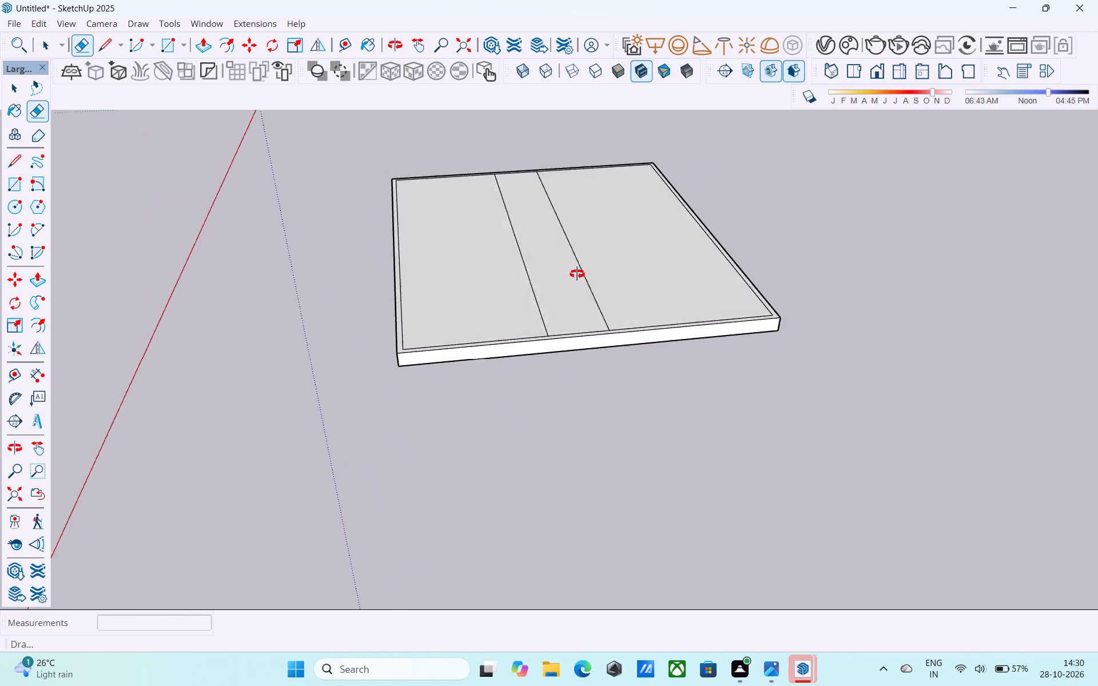
middle_click_drag(577, 274, 506, 420, "shift")
scroll(603, 330, "up", 1)
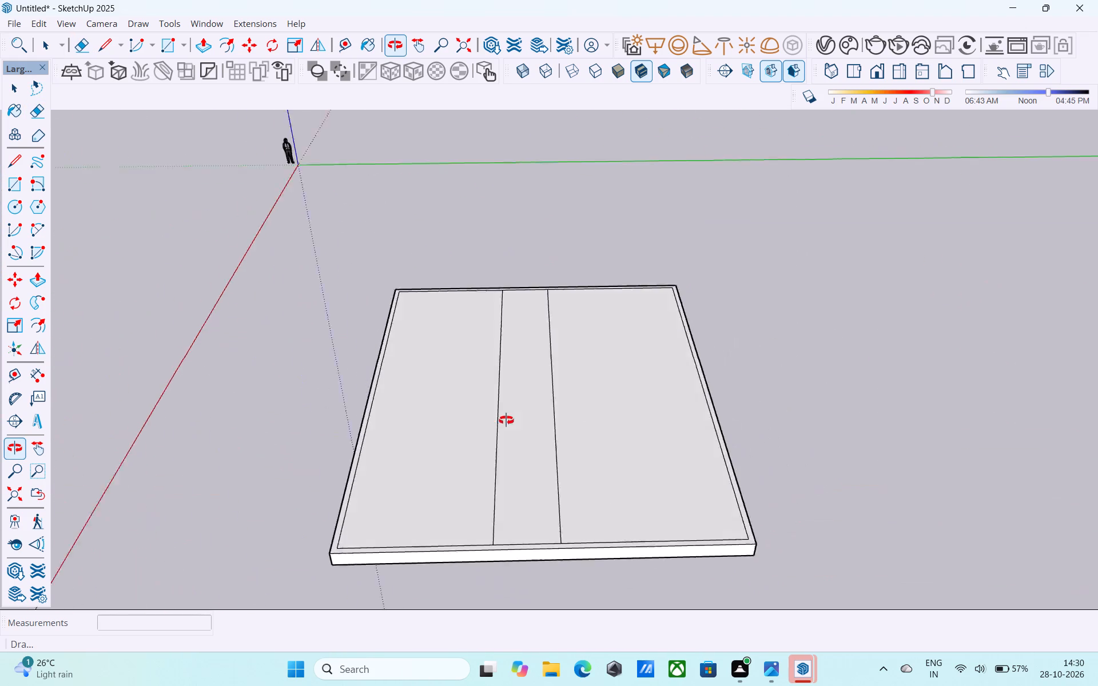
middle_click_drag(506, 420, 505, 421, "shift")
scroll(507, 447, "down", 1)
middle_click_drag(507, 449, 520, 453)
key("space")
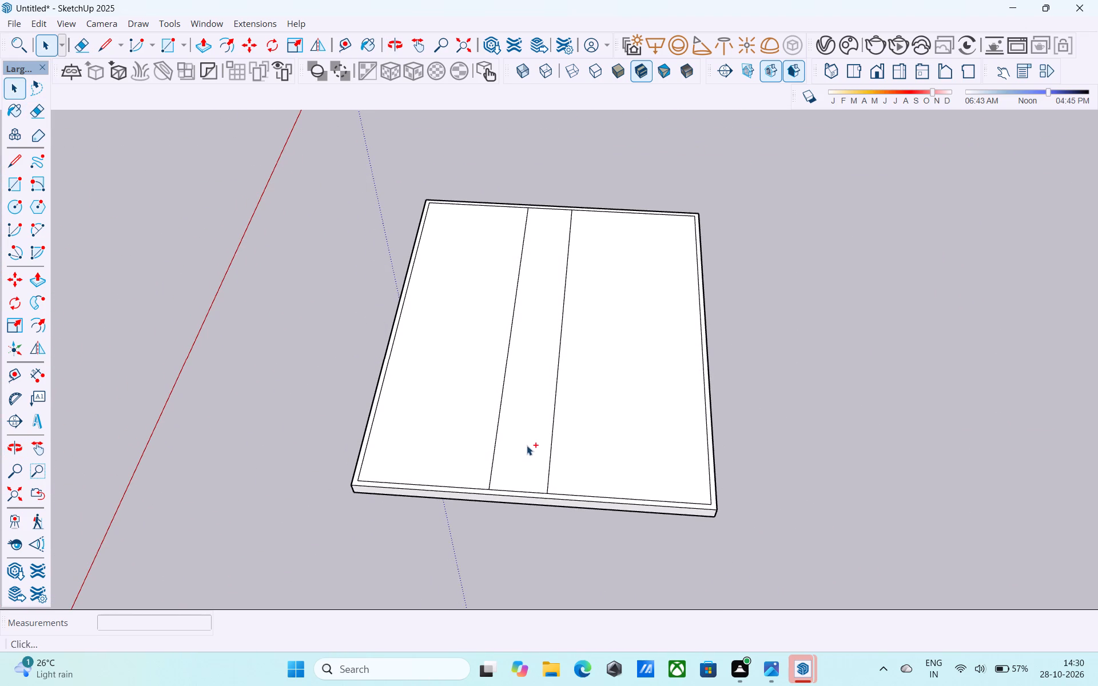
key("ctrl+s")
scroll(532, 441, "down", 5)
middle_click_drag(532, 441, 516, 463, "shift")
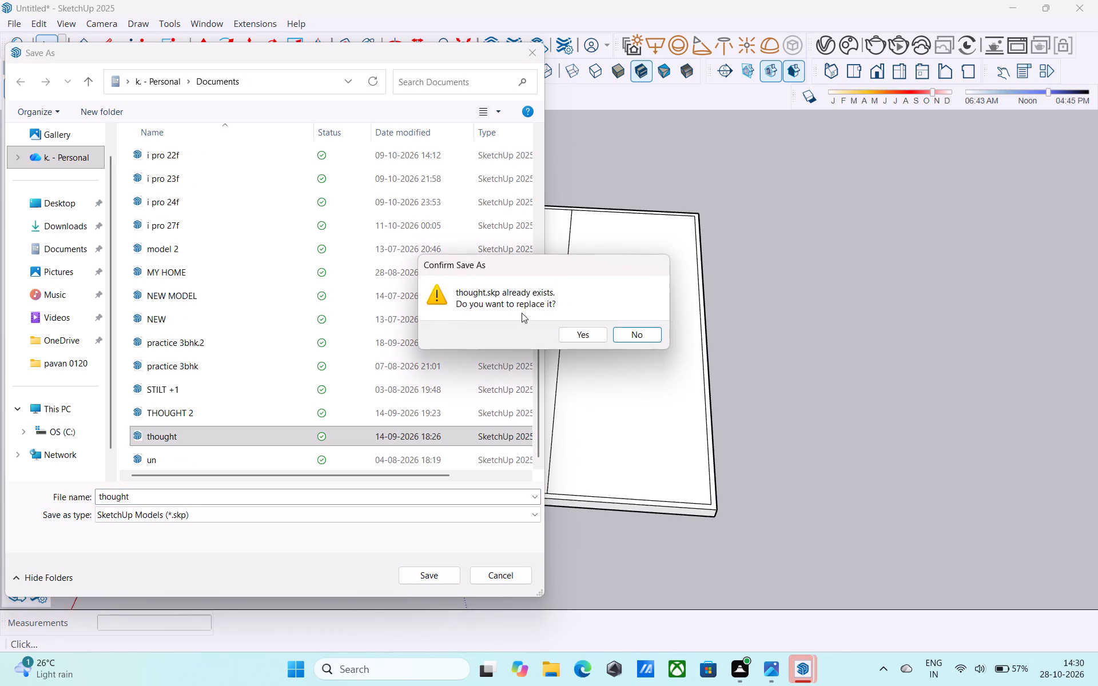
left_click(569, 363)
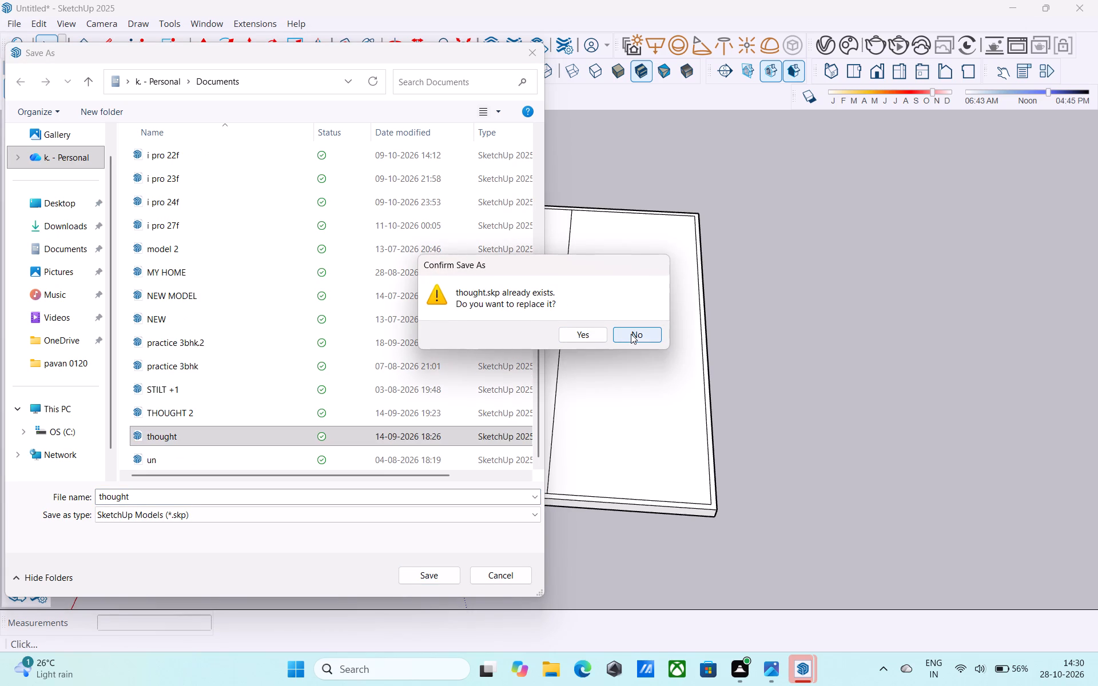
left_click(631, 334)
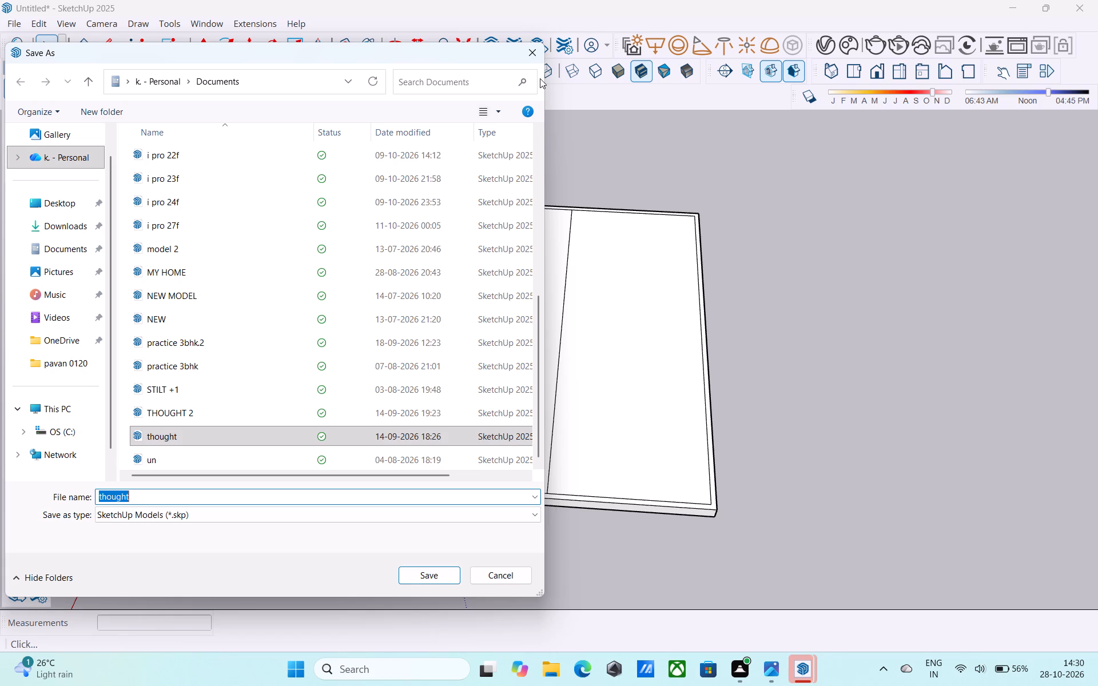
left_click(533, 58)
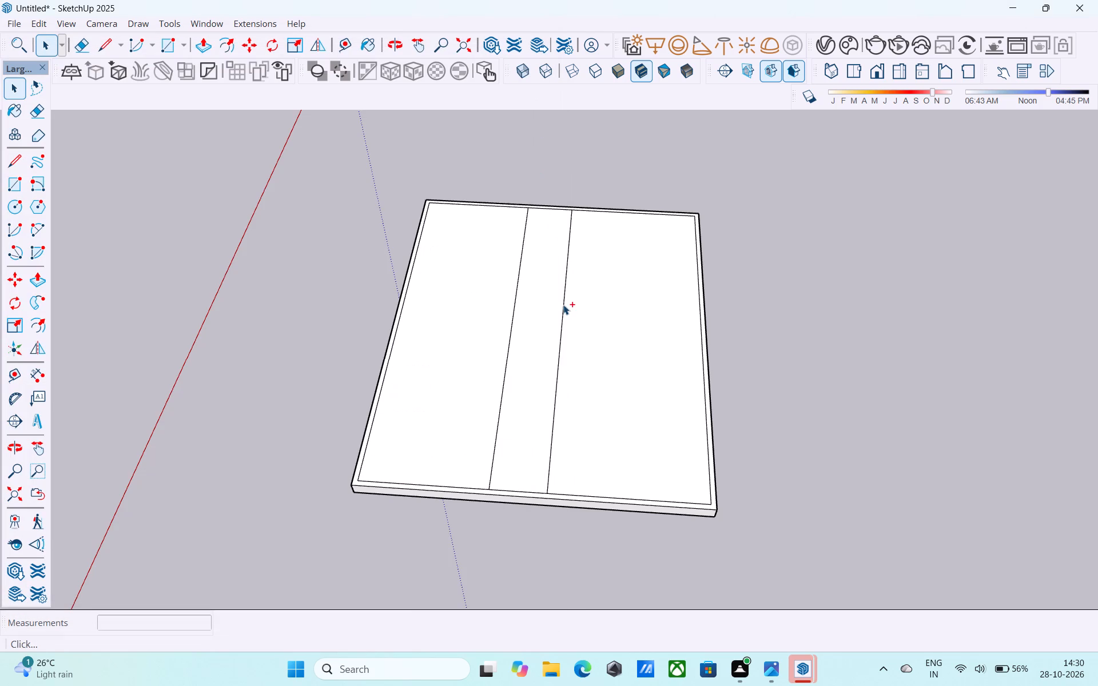
Save the model in the Downloads folder under the file name "i pro 87f".
key("ctrl+s")
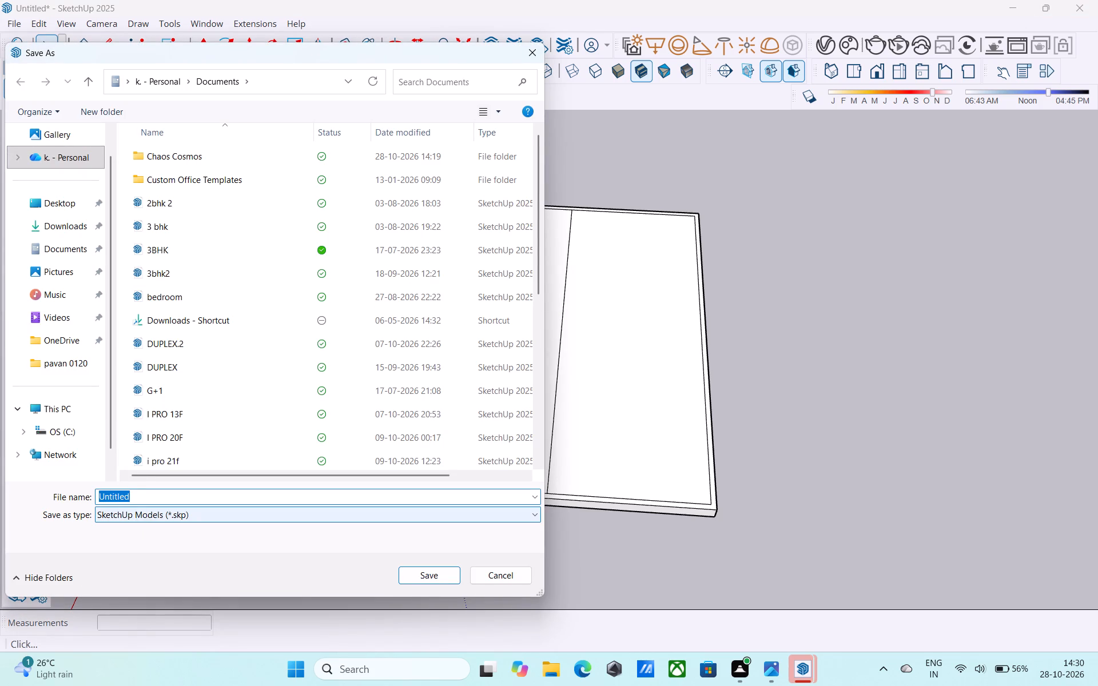
left_click(140, 496)
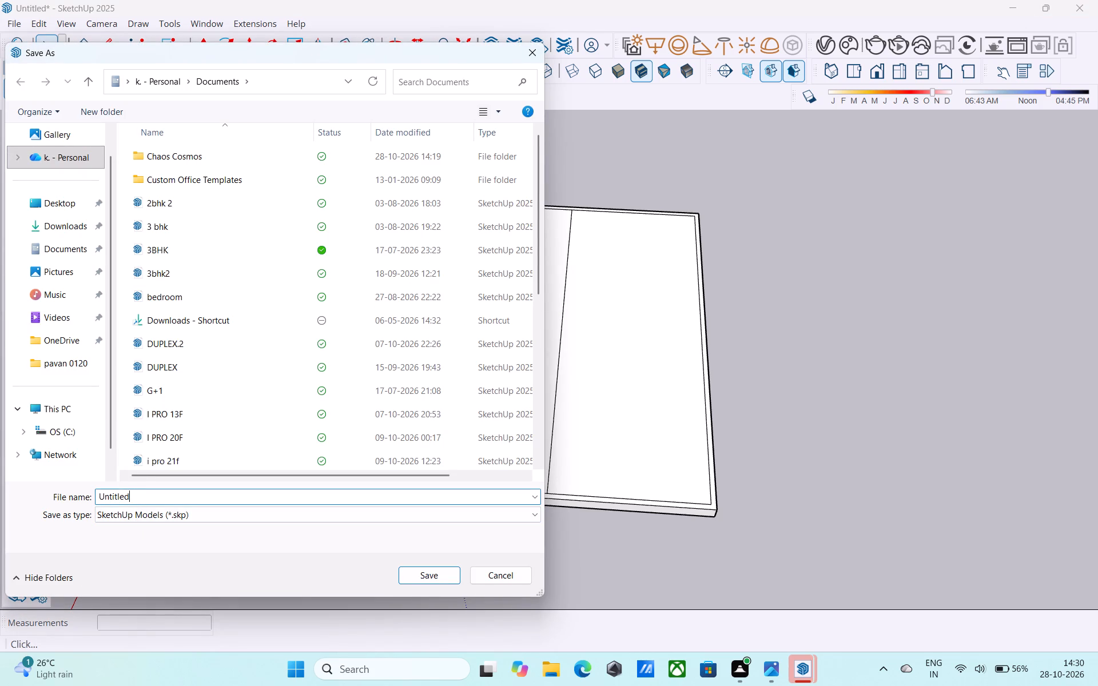
left_click_drag(141, 497, 92, 506)
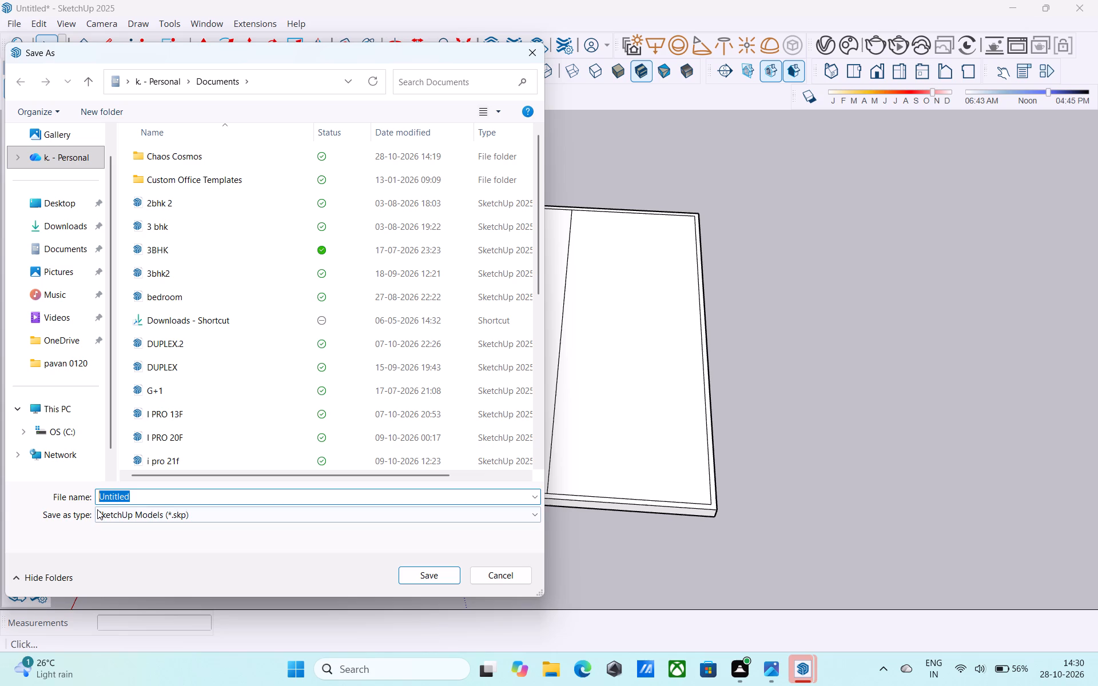
type("i pro")
key("space")
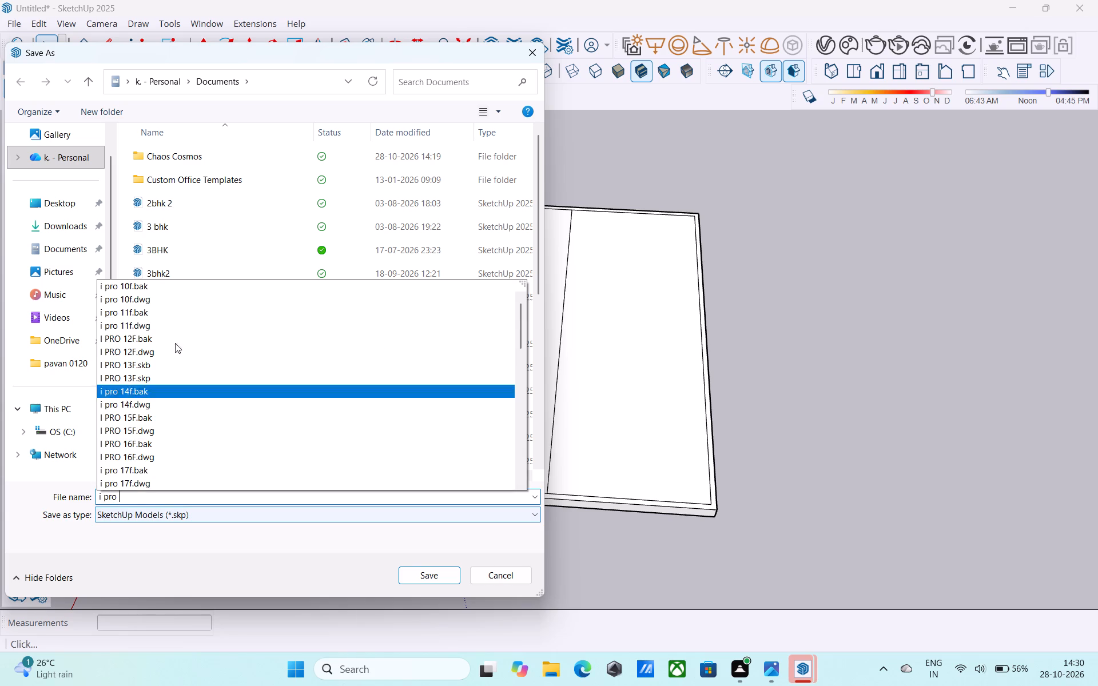
left_click(85, 226)
left_click(137, 502)
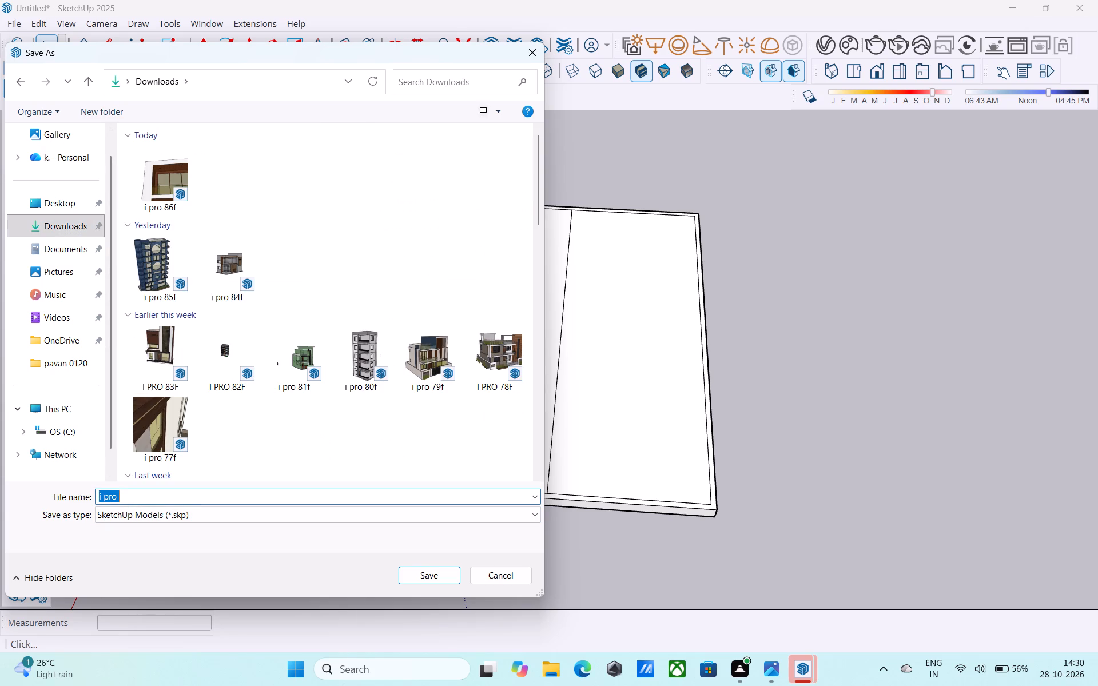
left_click(130, 502)
type("87f")
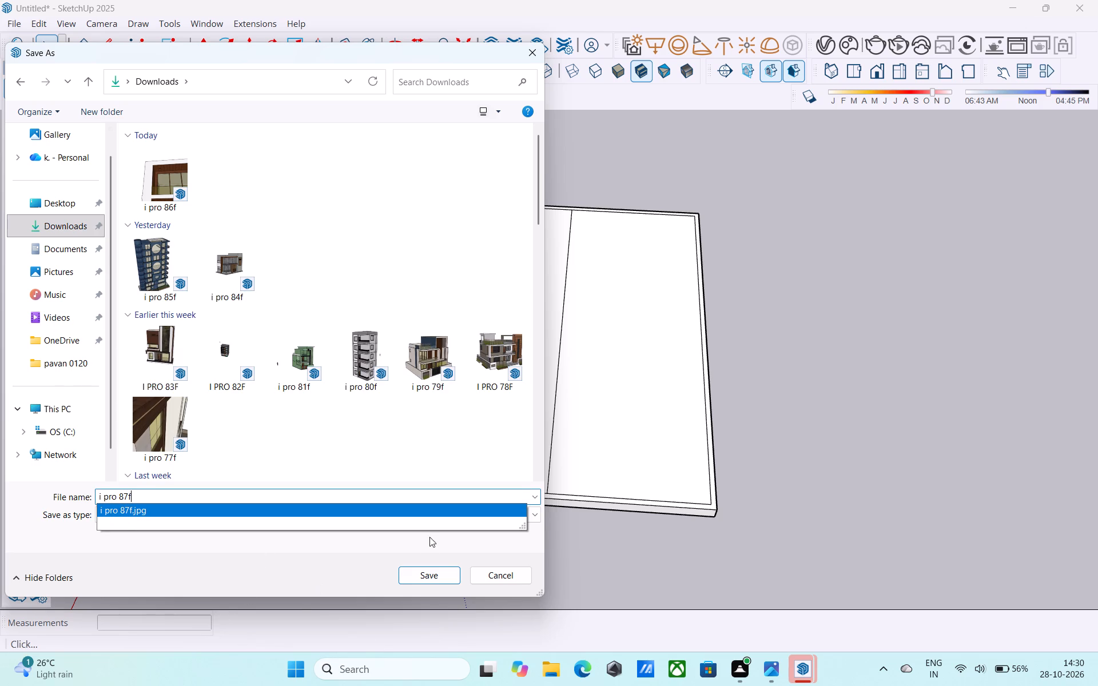
left_click(436, 575)
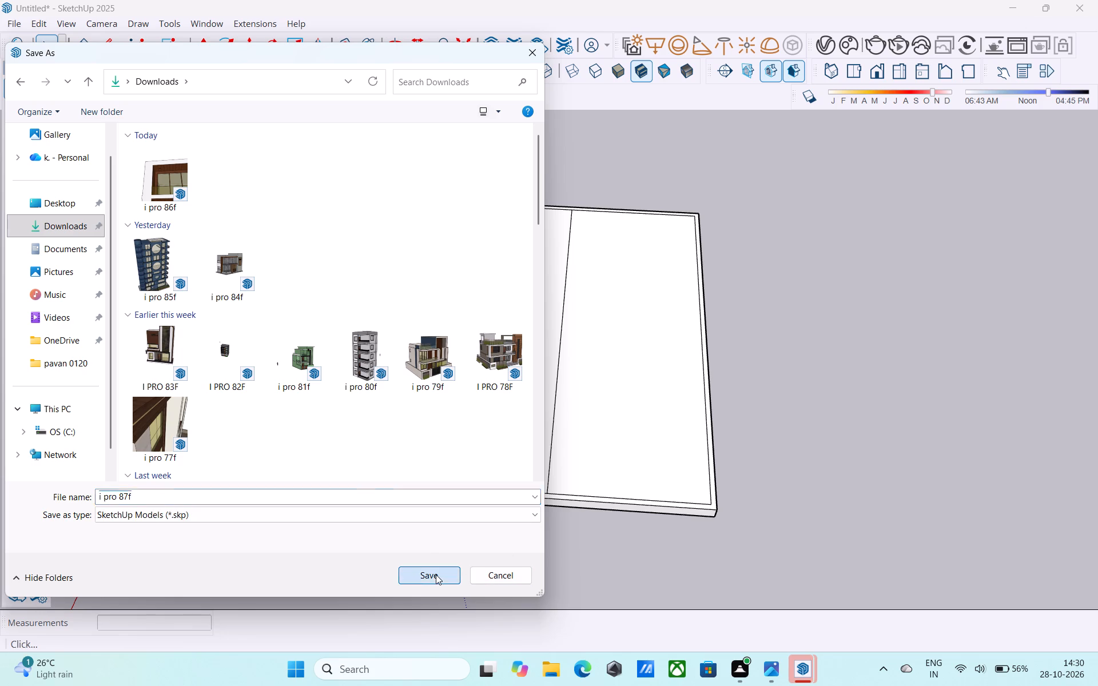
Examine the whole slab and the layout of its two dividing lines from several angles.
scroll(436, 575, "down", 6)
scroll(413, 493, "down", 6)
middle_click_drag(393, 531, 451, 486)
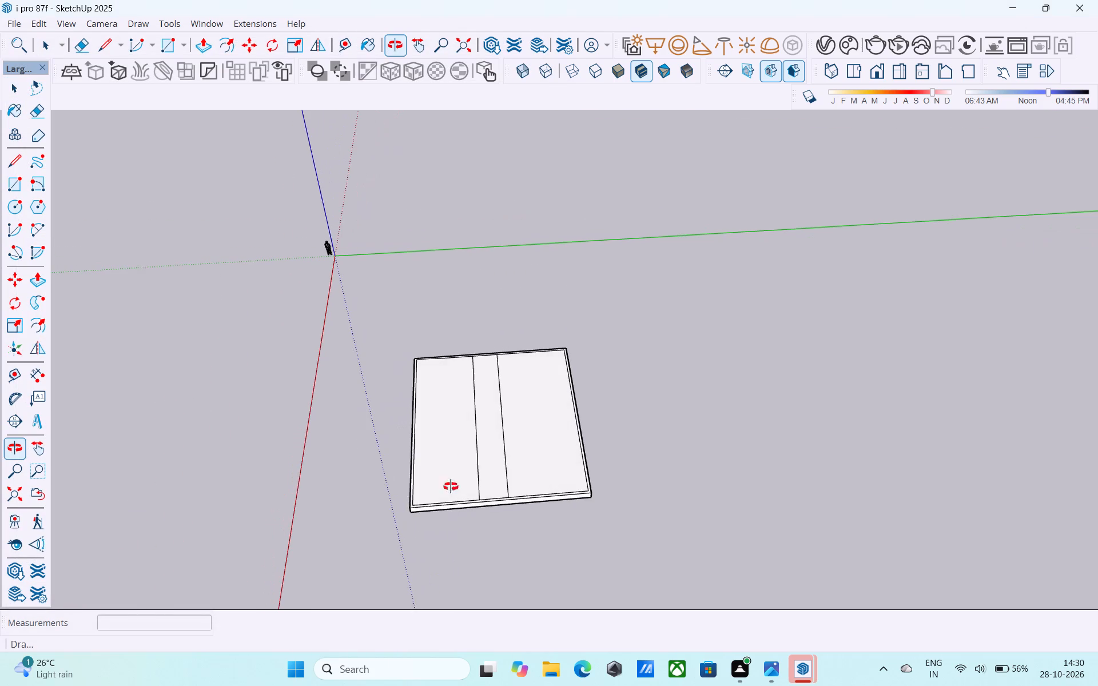
middle_click_drag(451, 486, 451, 487)
key("space")
middle_click_drag(492, 528, 467, 494)
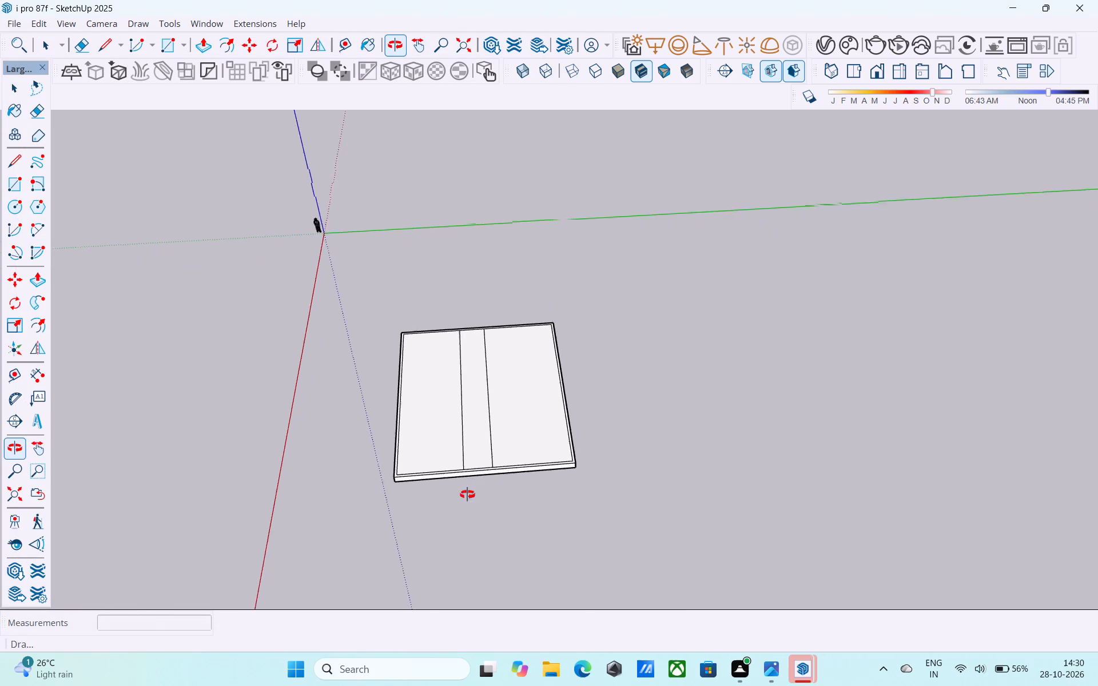
middle_click_drag(467, 494, 449, 505)
scroll(487, 451, "up", 1)
middle_click_drag(487, 451, 498, 436)
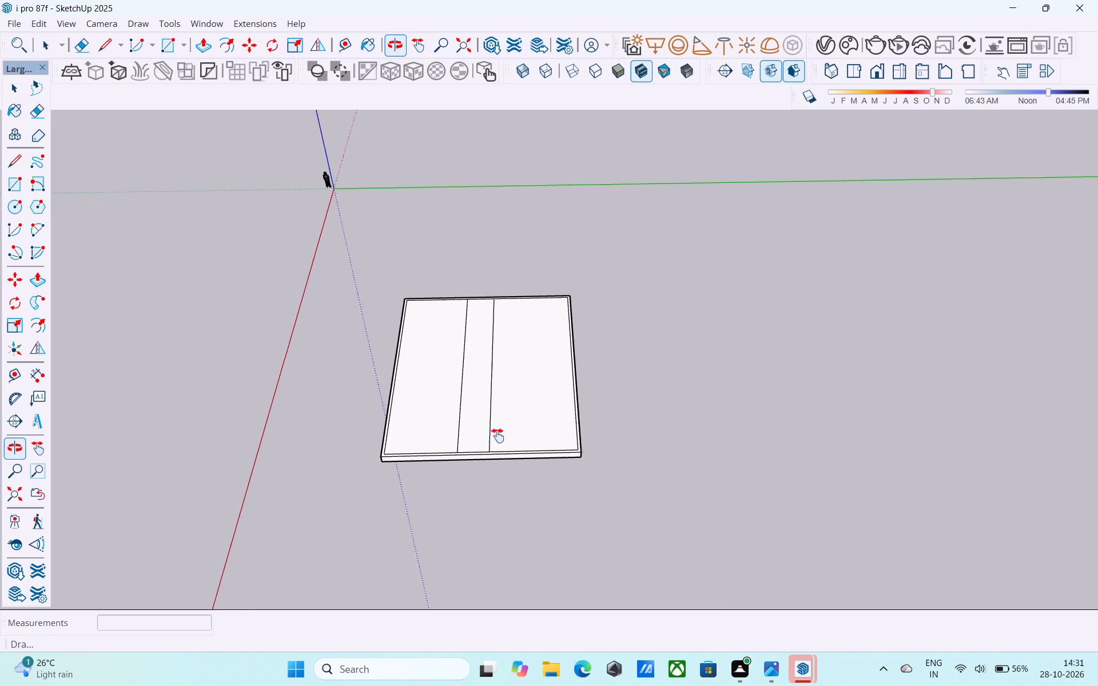
middle_click_drag(498, 436, 507, 473)
scroll(507, 473, "up", 3)
scroll(507, 473, "down", 2)
middle_click(507, 473, "shift")
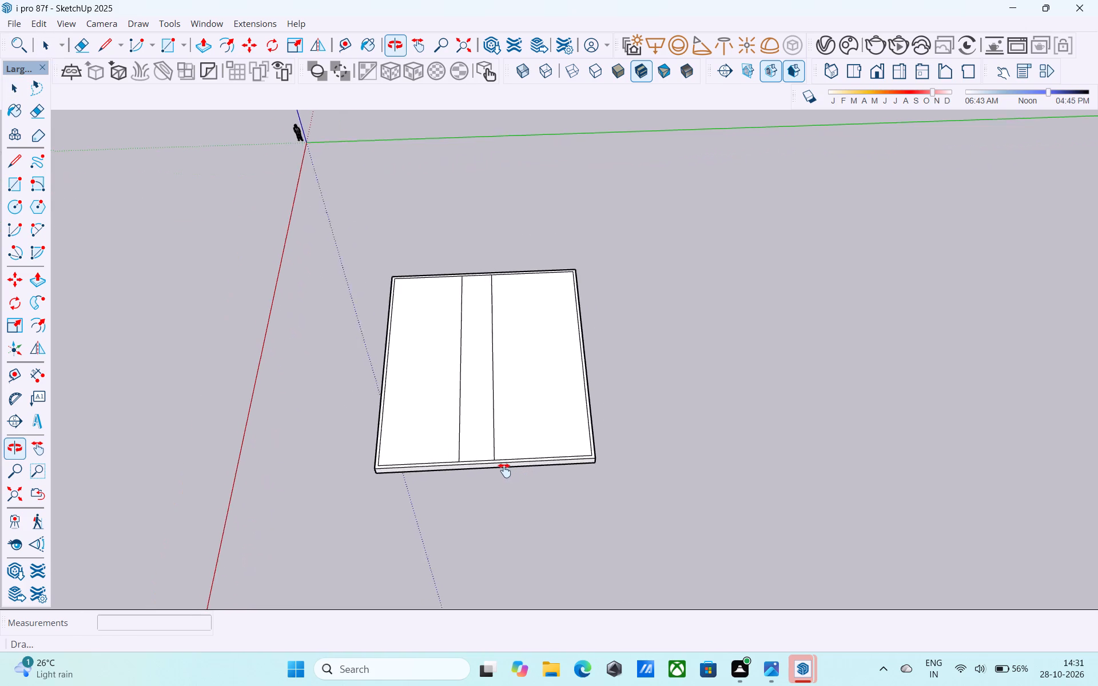
scroll(500, 450, "up", 1)
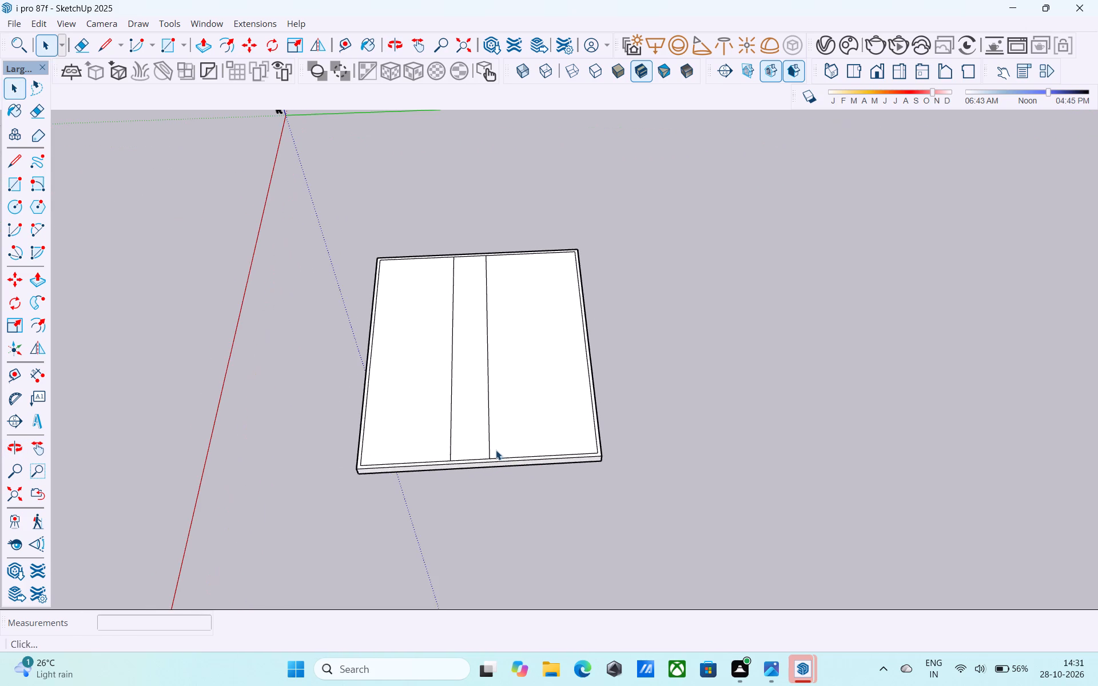
Measure the gap between the two dividing lines along the inner border edge at the slab's near end.
key("l")
scroll(448, 457, "up", 6)
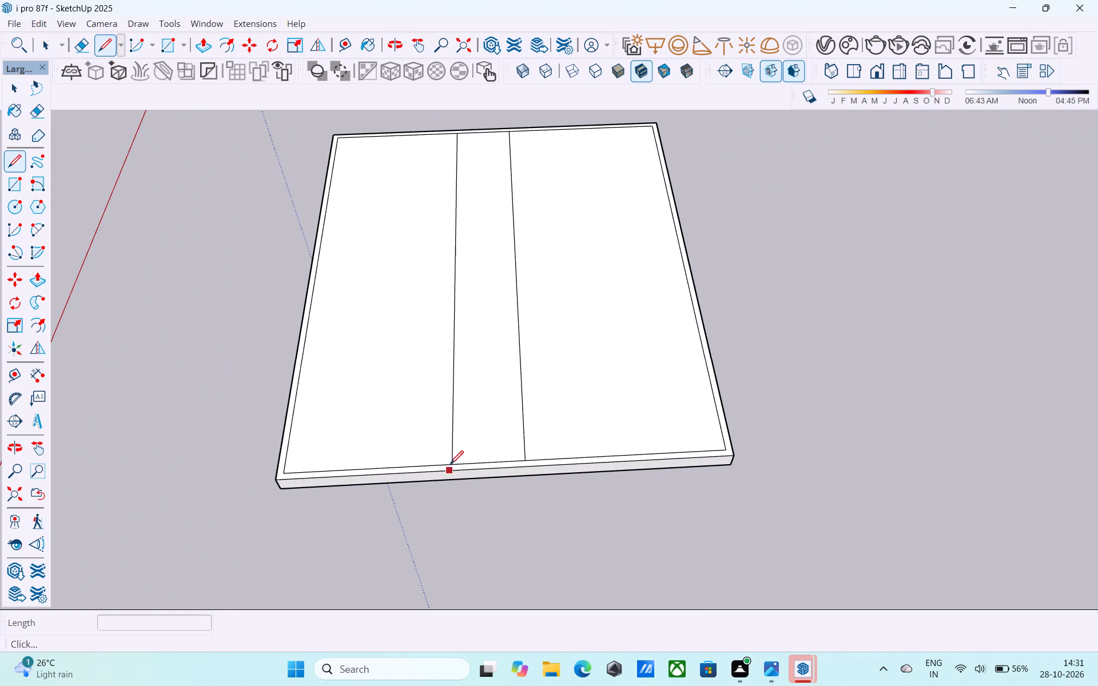
left_click(451, 463)
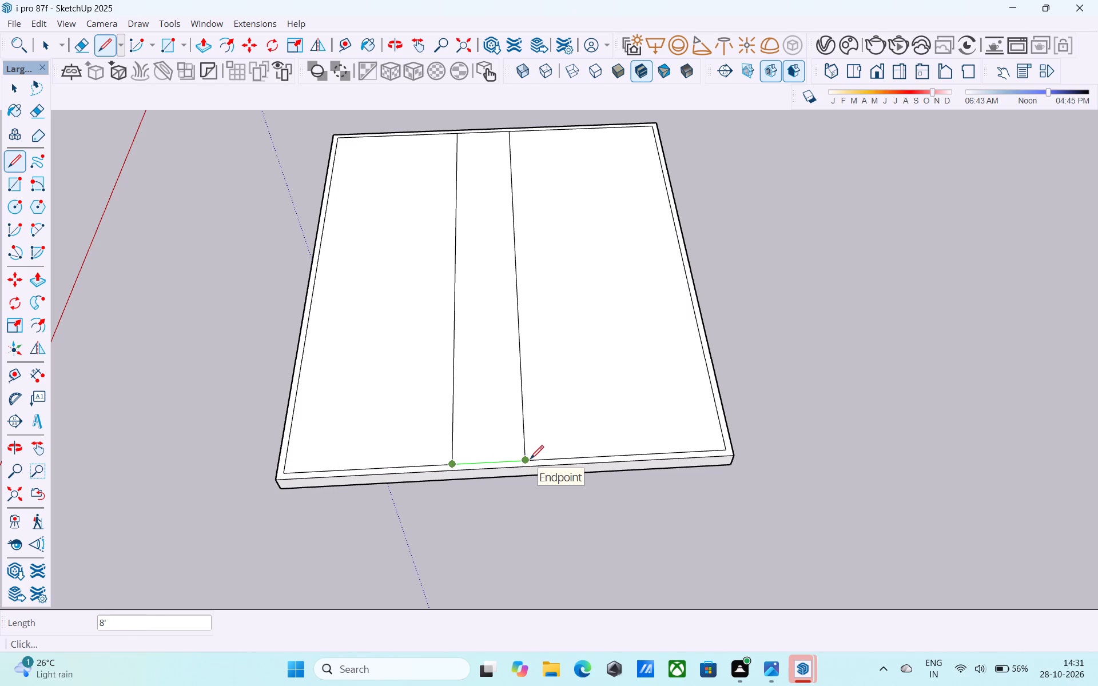
middle_click_drag(530, 459, 490, 458, "shift")
scroll(488, 458, "down", 2)
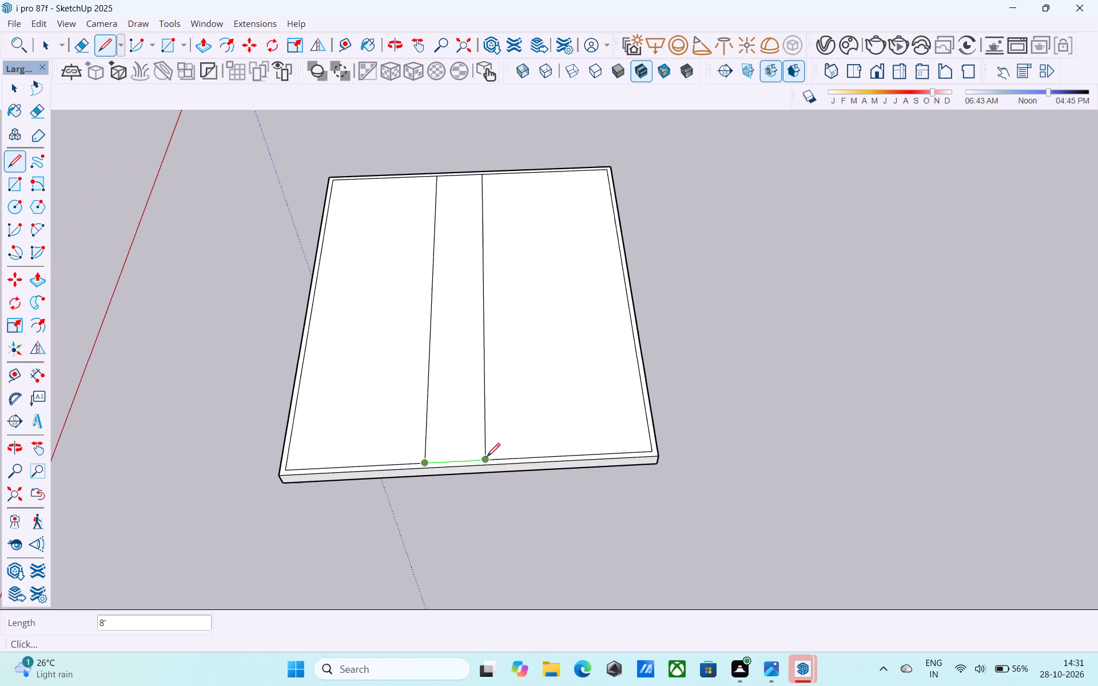
middle_click_drag(487, 458, 484, 479)
Erase the dividing line farther from the red axis on the slab's top face.
key("e")
left_click_drag(525, 419, 478, 422)
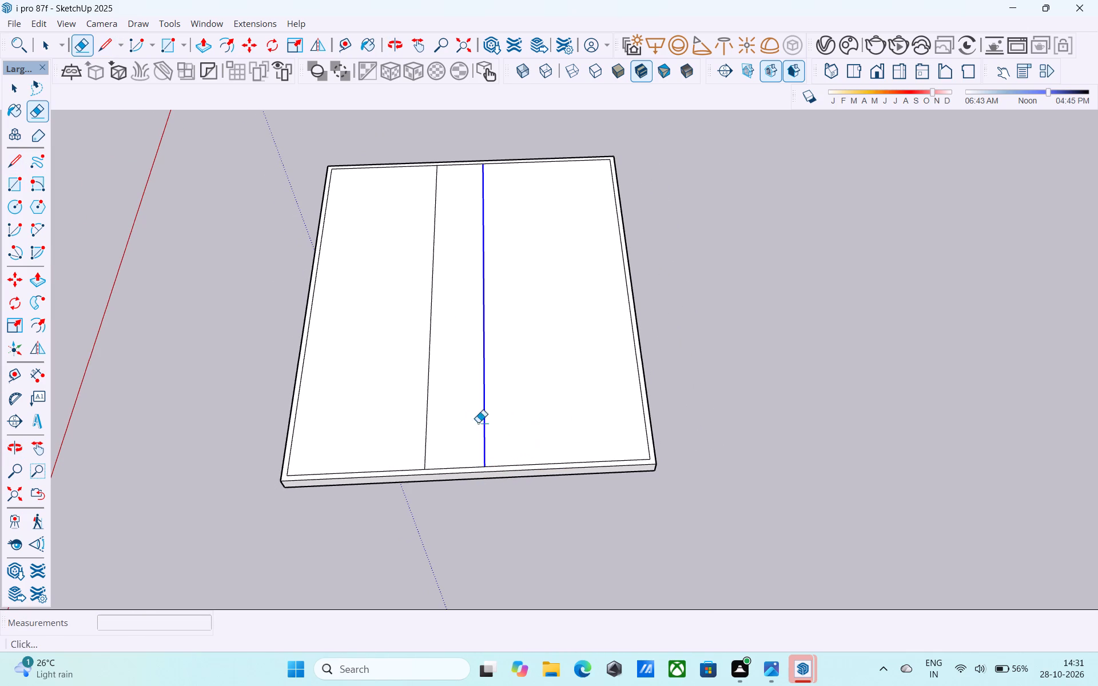
left_click_drag(478, 422, 472, 424)
key("space")
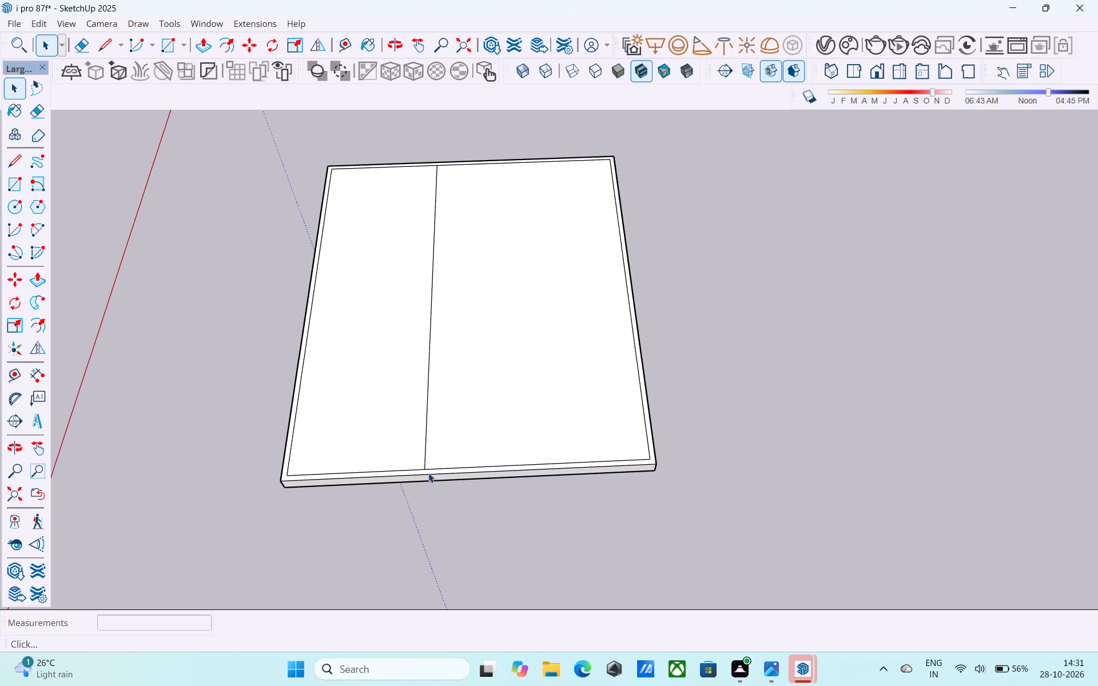
Copy the remaining dividing line 12' away from the red axis, along the inner border edge.
key("l")
key("space")
left_click(424, 460)
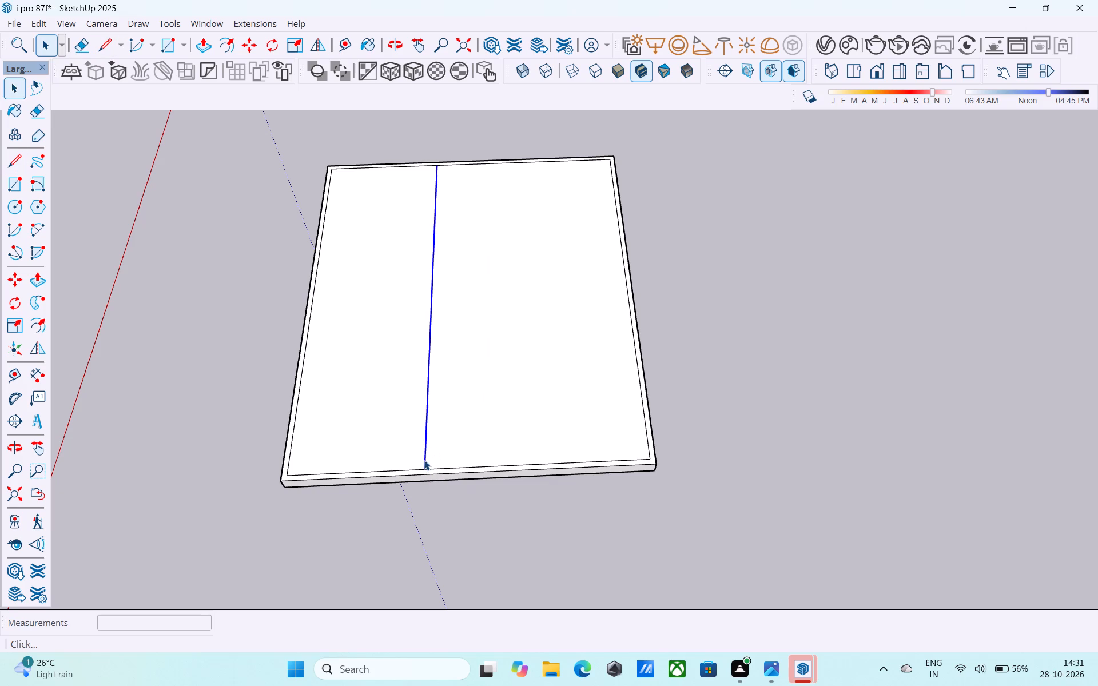
key("m")
scroll(425, 464, "up", 3)
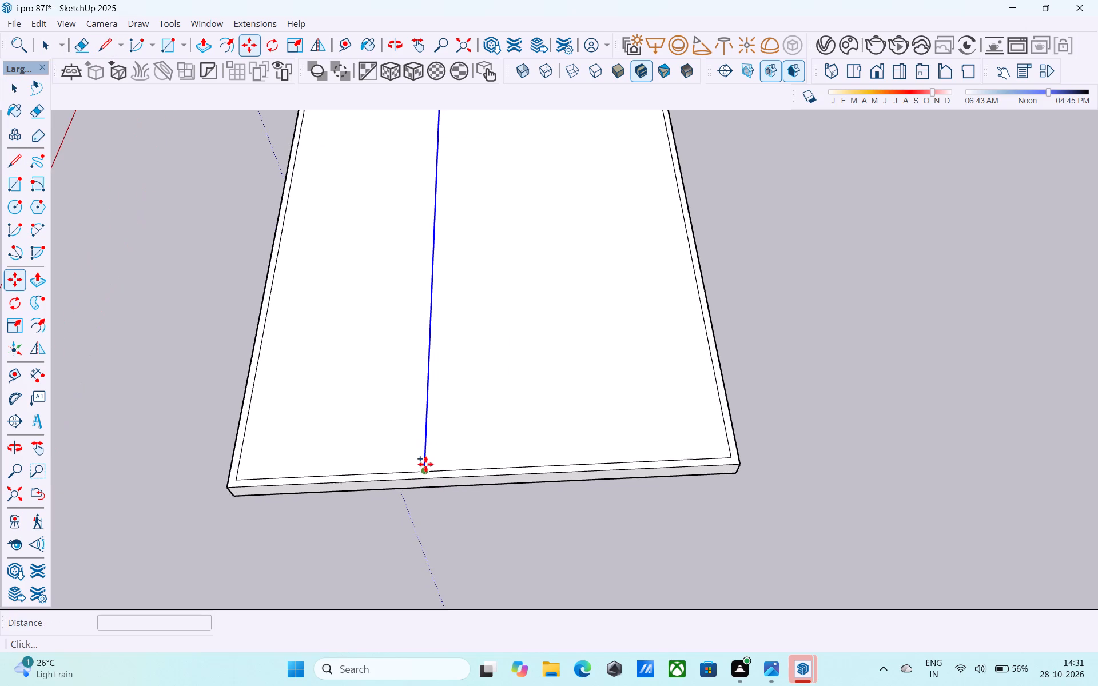
scroll(425, 468, "up", 2)
left_click(423, 471)
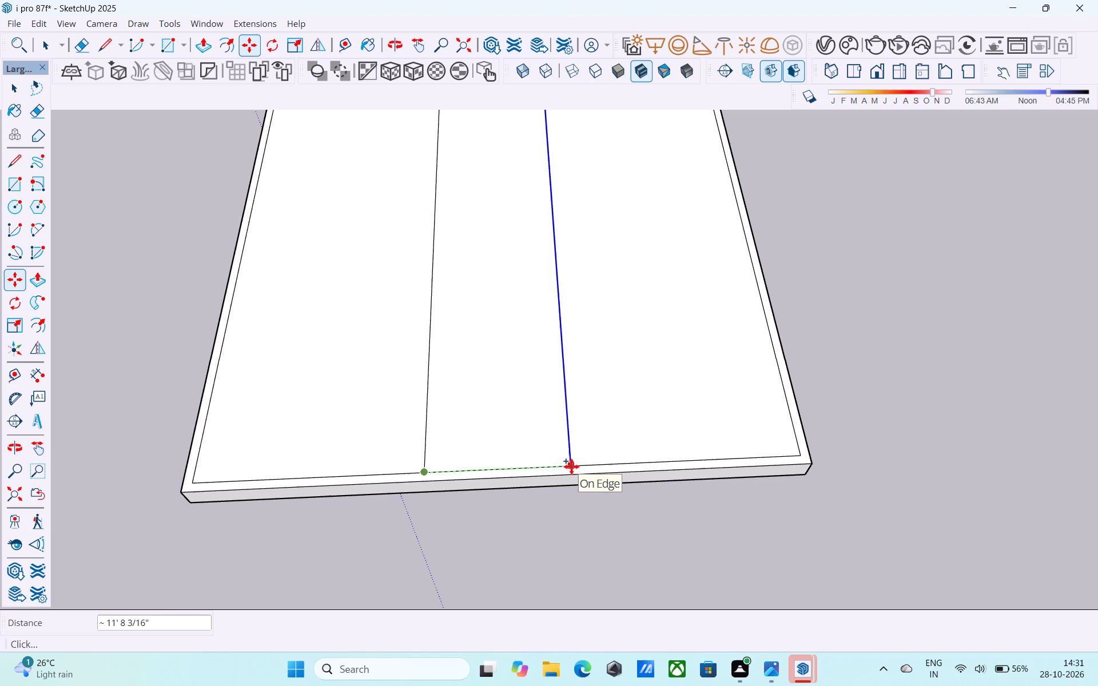
type("12'")
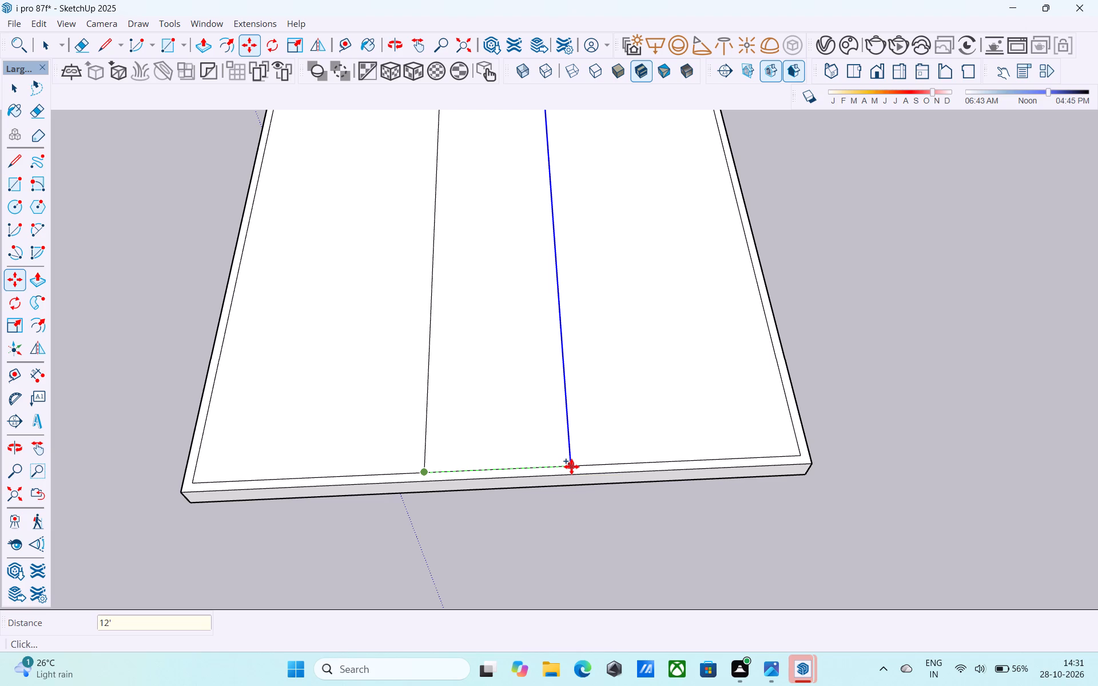
key("Return")
key("space")
Copy the dividing line nearer the red axis 9" outward, away from the middle bay.
scroll(570, 468, "down", 10)
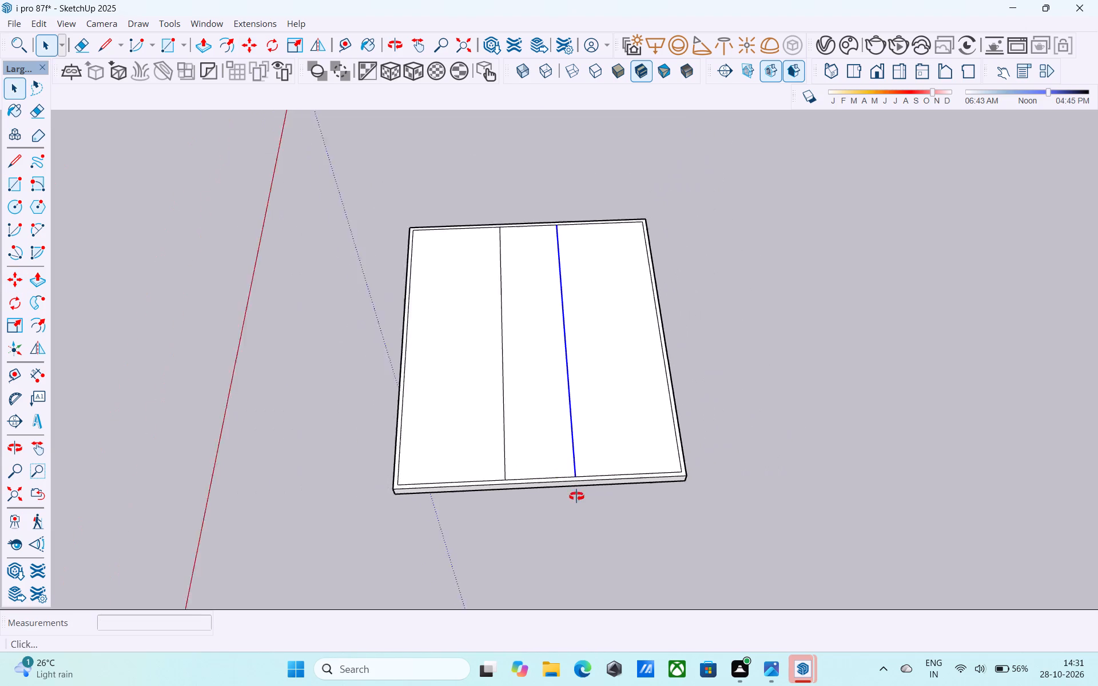
middle_click_drag(576, 496, 572, 502)
scroll(517, 471, "up", 8)
left_click(513, 471)
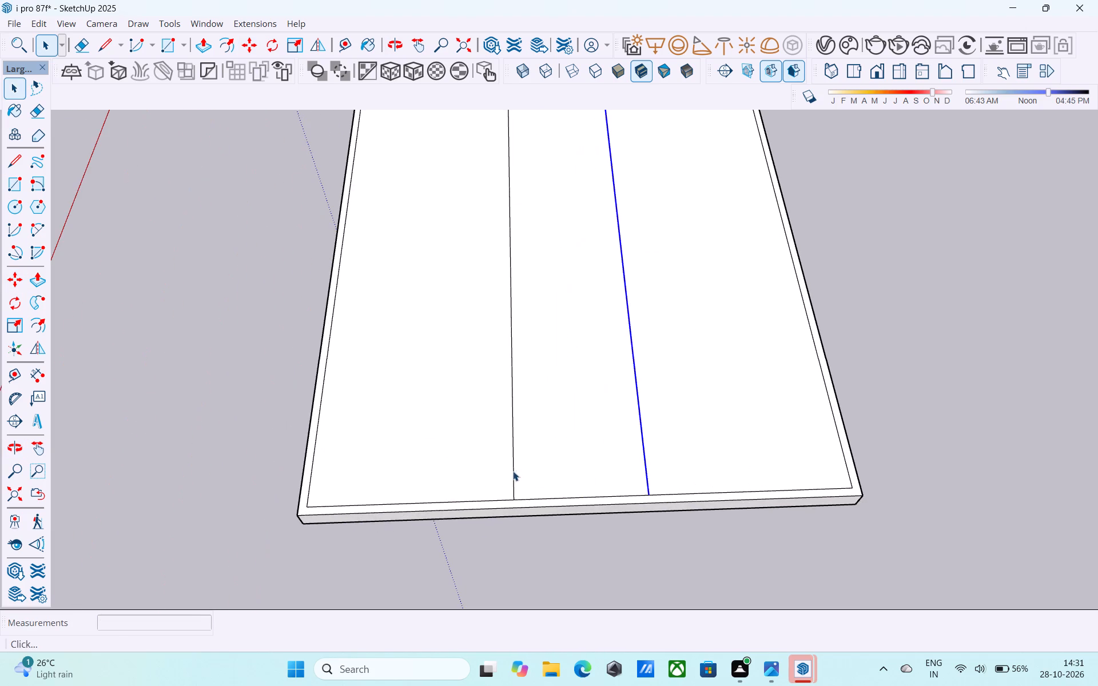
key("m")
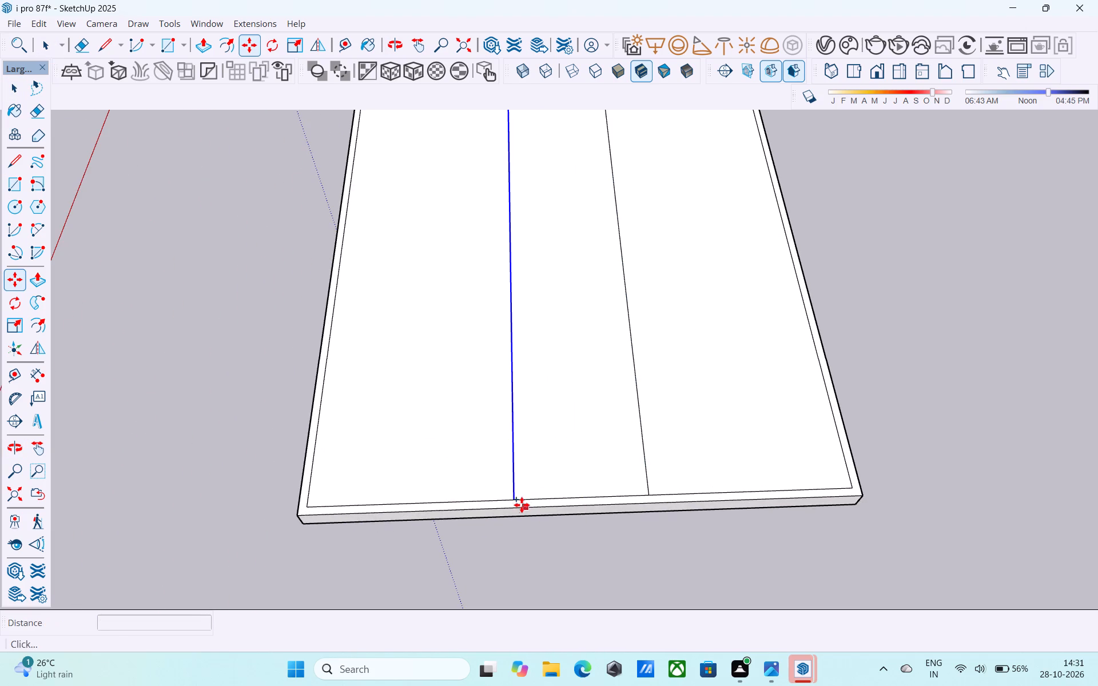
left_click(513, 502)
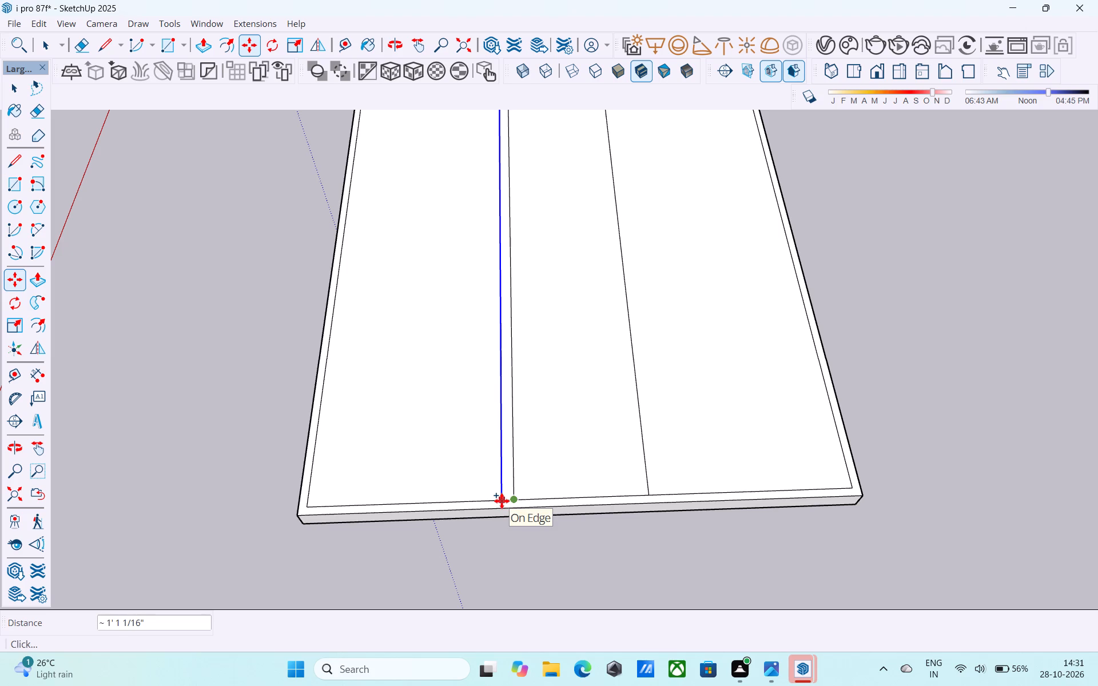
type("9\"")
key("Return")
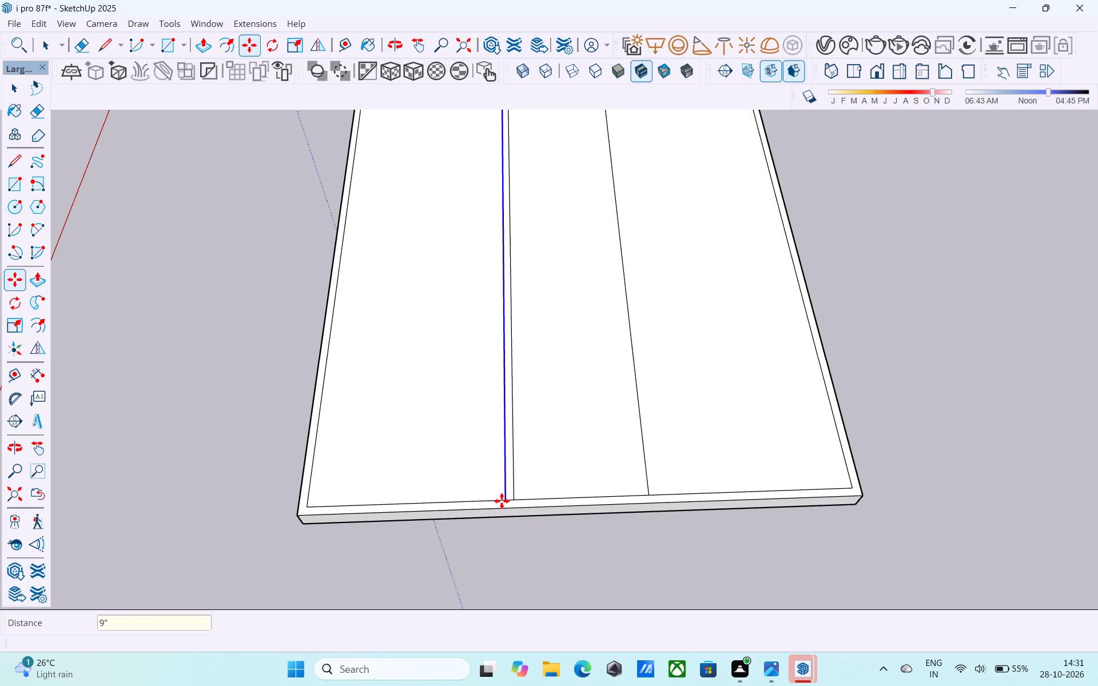
key("space")
Copy the other dividing line 9" outward, away from the middle bay, to form a second narrow strip.
middle_click_drag(570, 511, 508, 465)
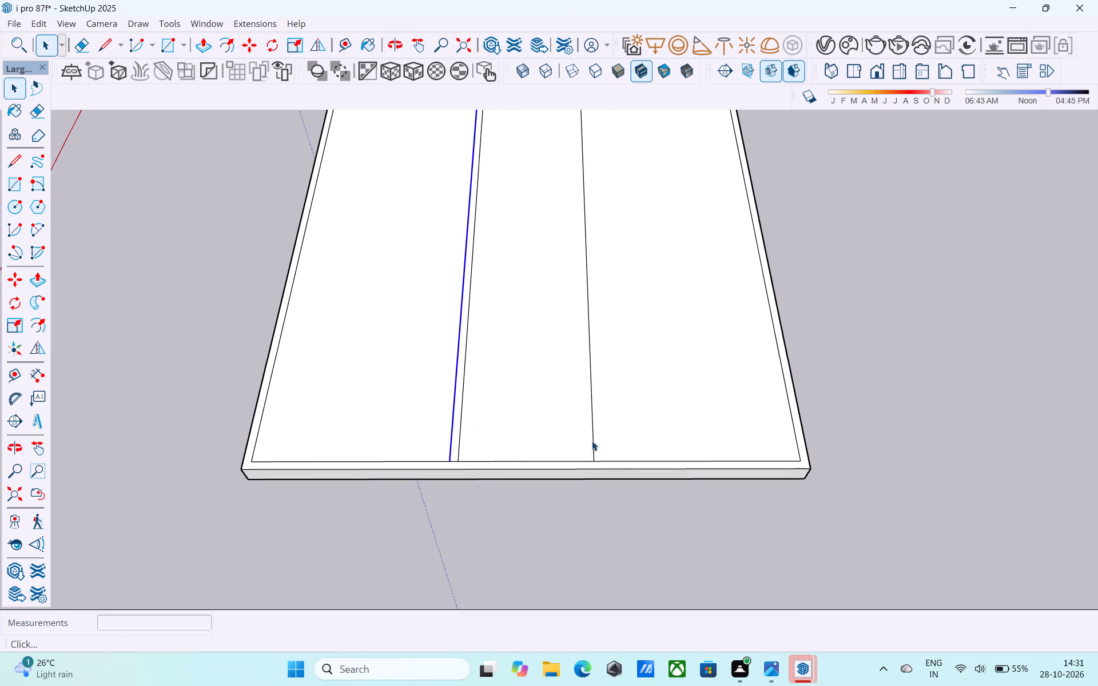
left_click(592, 441)
key("m")
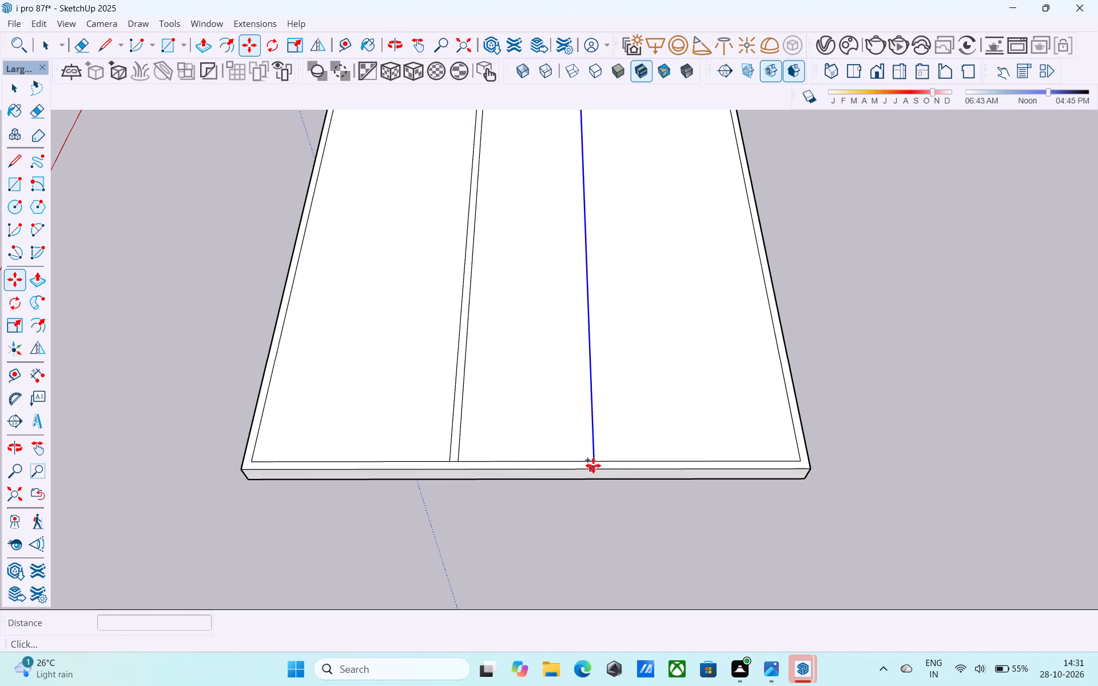
left_click(596, 461)
left_click(609, 458)
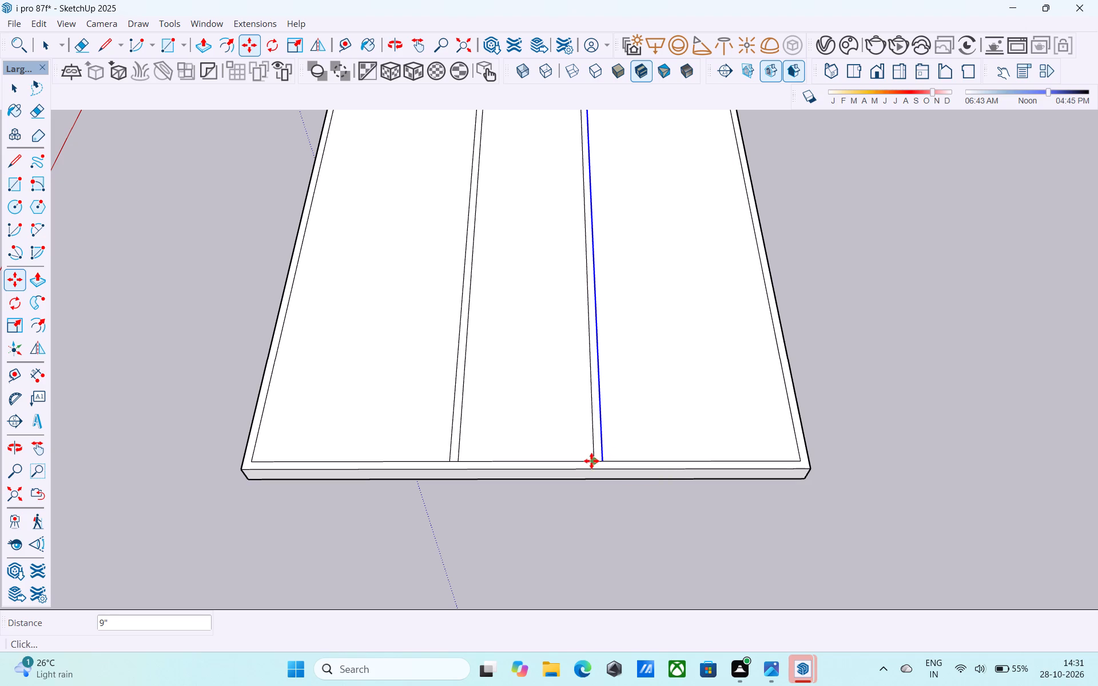
key("space")
Save the changes to the model.
scroll(590, 461, "down", 8)
middle_click_drag(590, 461, 293, 487, "shift")
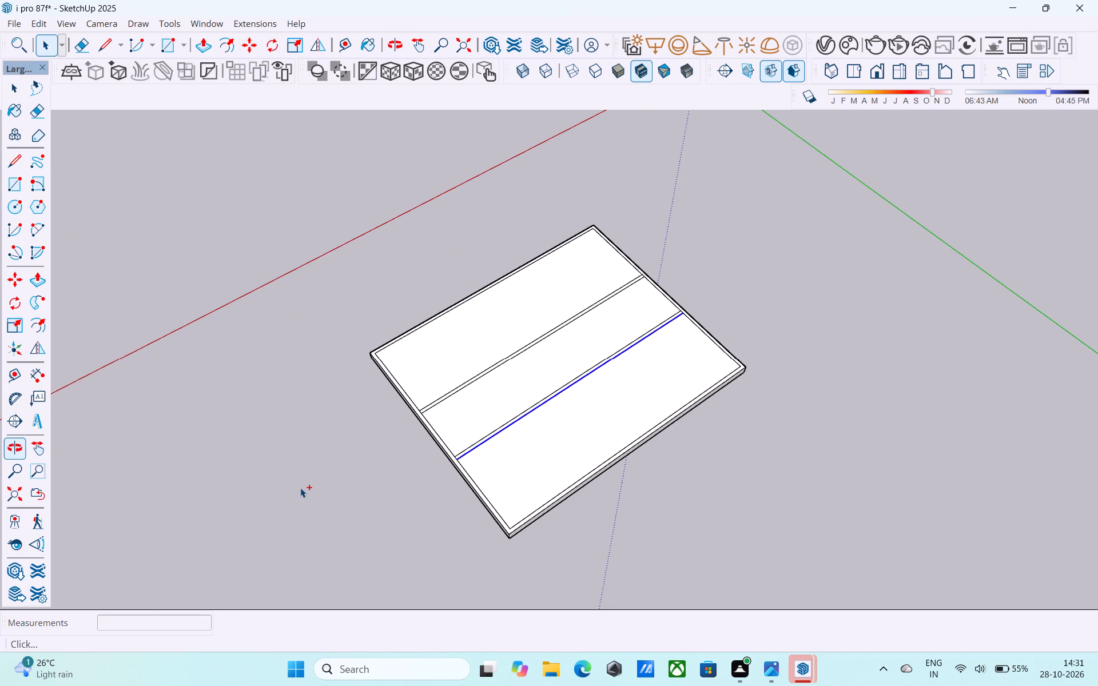
key("ctrl+s")
Examine the two narrow wall strips on the slab's top face, picking out the strip nearer the red axis.
middle_click_drag(410, 465, 528, 412)
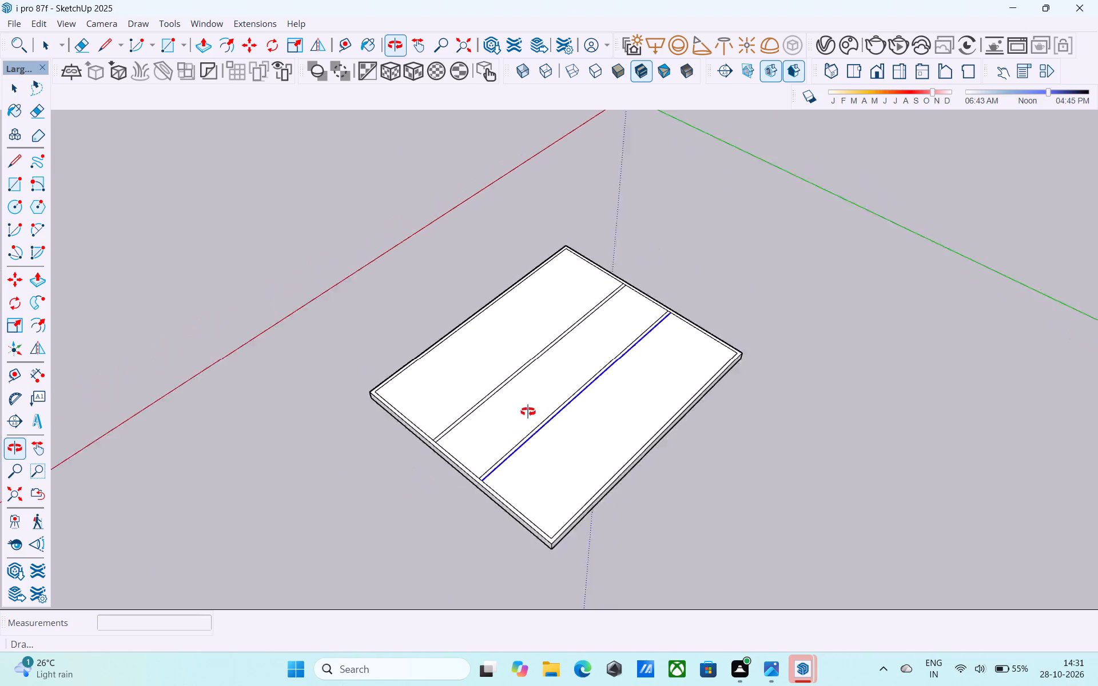
middle_click_drag(528, 412, 617, 378)
scroll(590, 448, "up", 12)
left_click(536, 446)
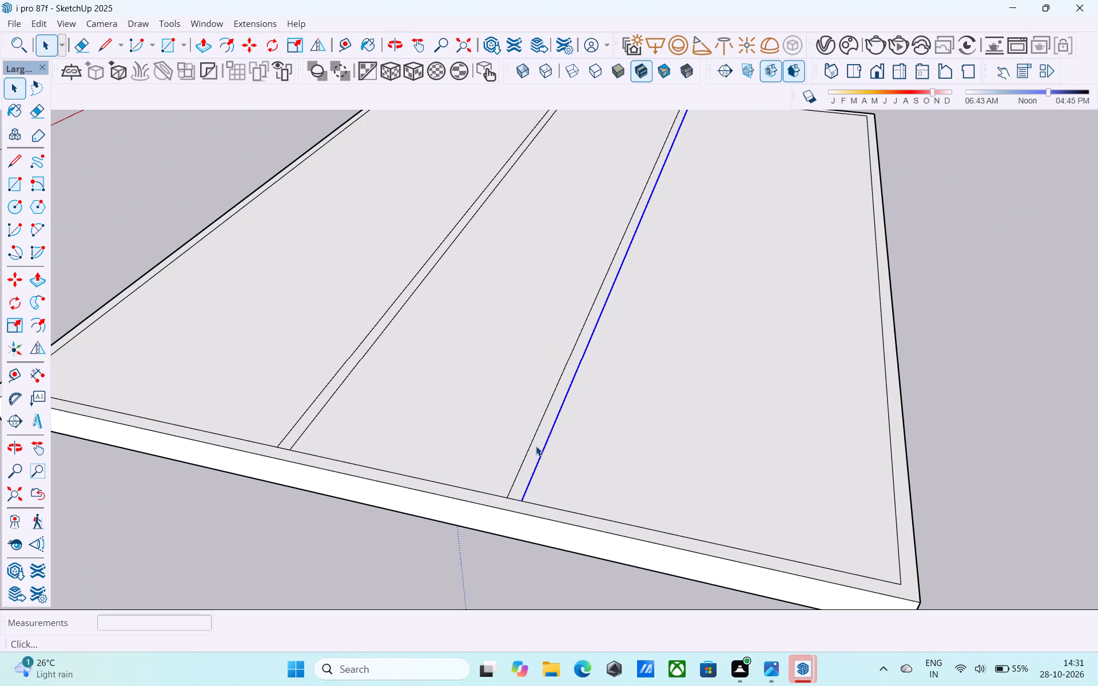
left_click(316, 406)
scroll(412, 369, "down", 6)
middle_click_drag(394, 425, 526, 422)
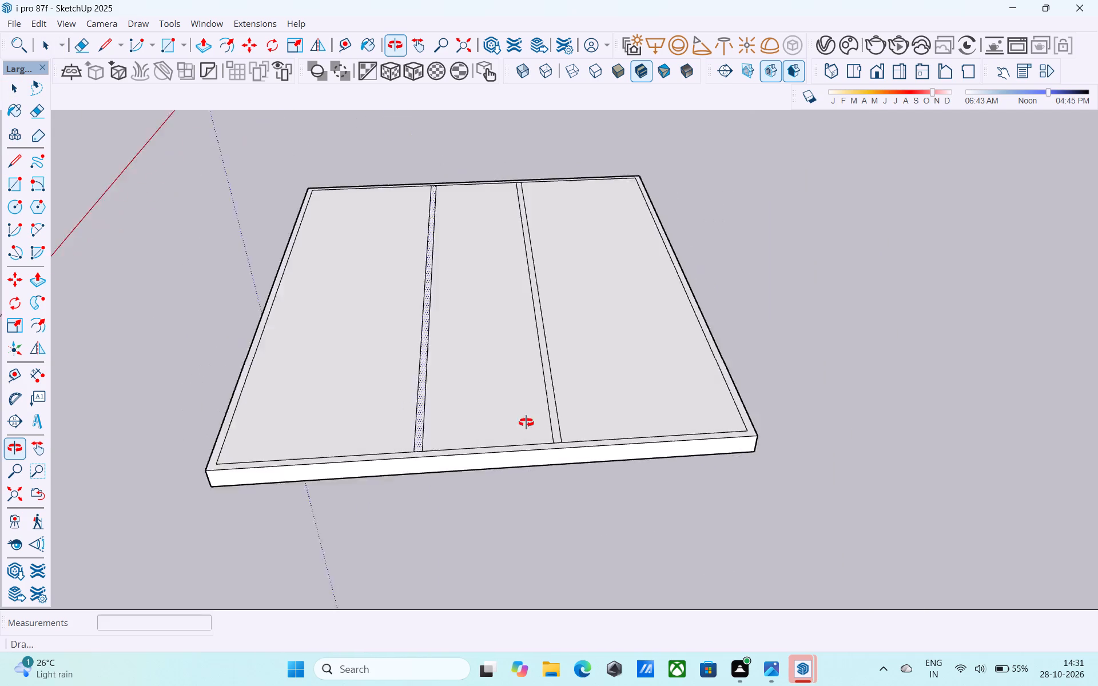
middle_click_drag(526, 422, 583, 449)
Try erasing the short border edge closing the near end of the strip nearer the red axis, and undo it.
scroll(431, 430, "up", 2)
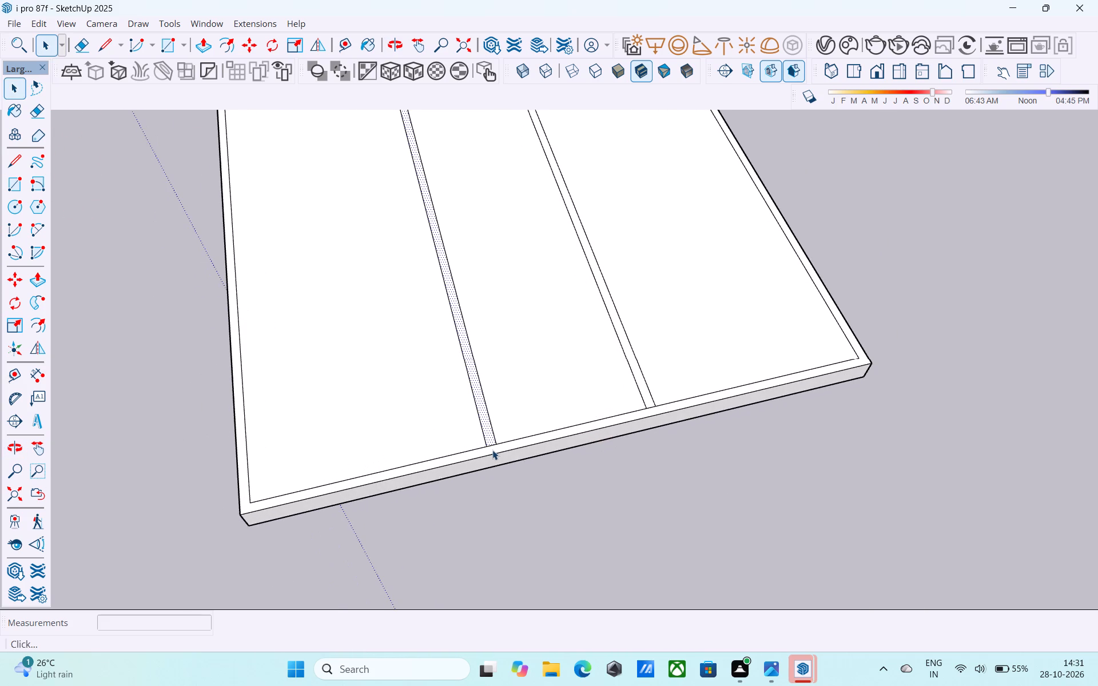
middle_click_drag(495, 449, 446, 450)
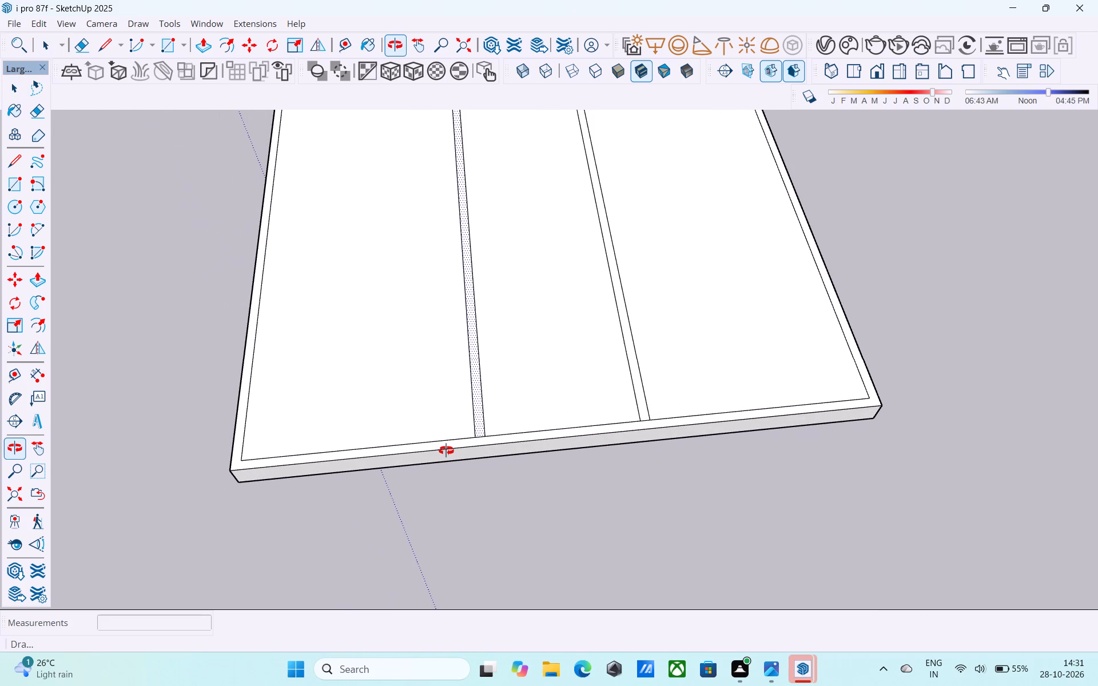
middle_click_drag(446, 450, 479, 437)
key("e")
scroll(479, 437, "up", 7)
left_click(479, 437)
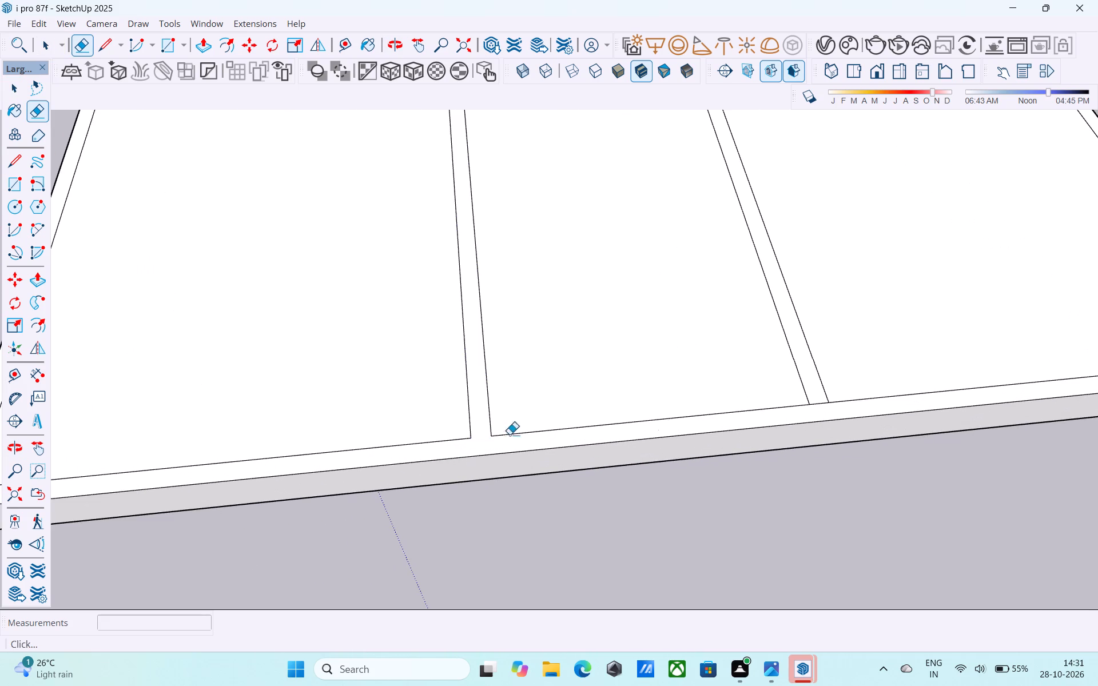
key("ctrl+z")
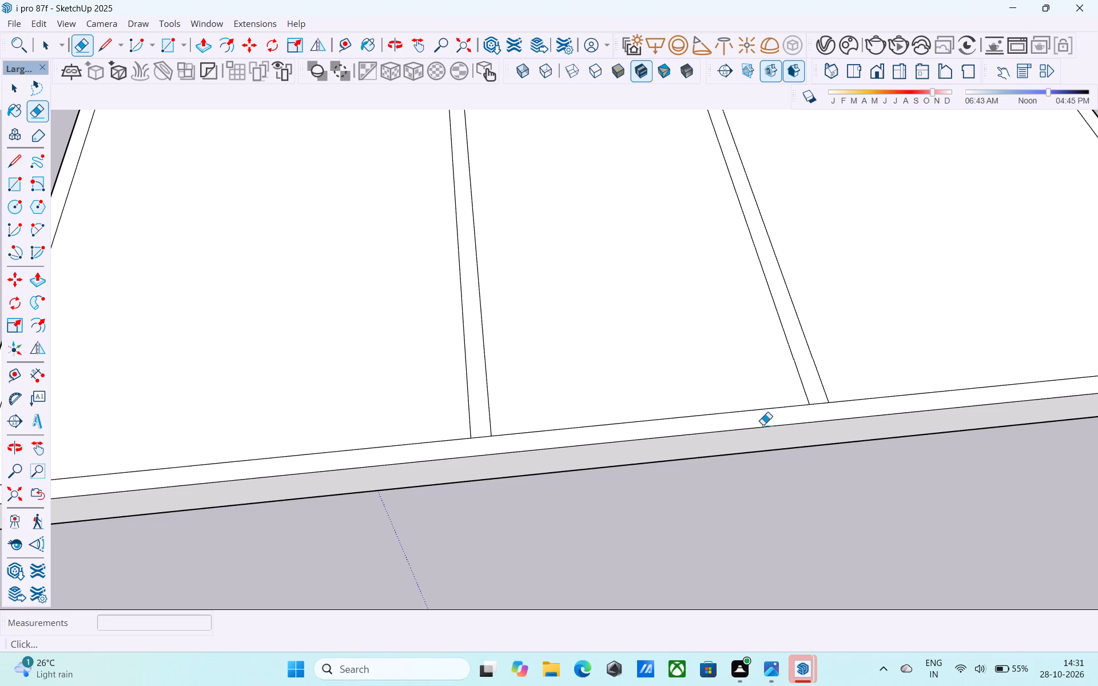
Examine the whole slab with its border and two wall strips from overhead, low and side angles.
scroll(706, 440, "down", 10)
key("space")
middle_click_drag(584, 456, 314, 416)
middle_click_drag(635, 425, 504, 419, "shift")
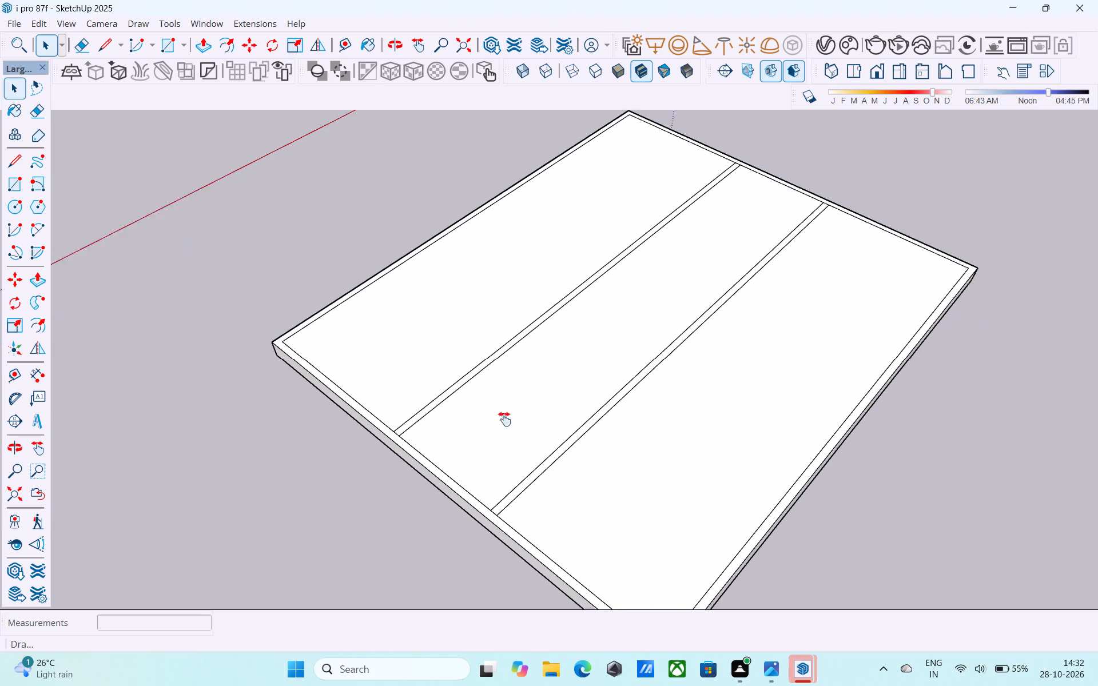
middle_click_drag(504, 419, 506, 411, "shift")
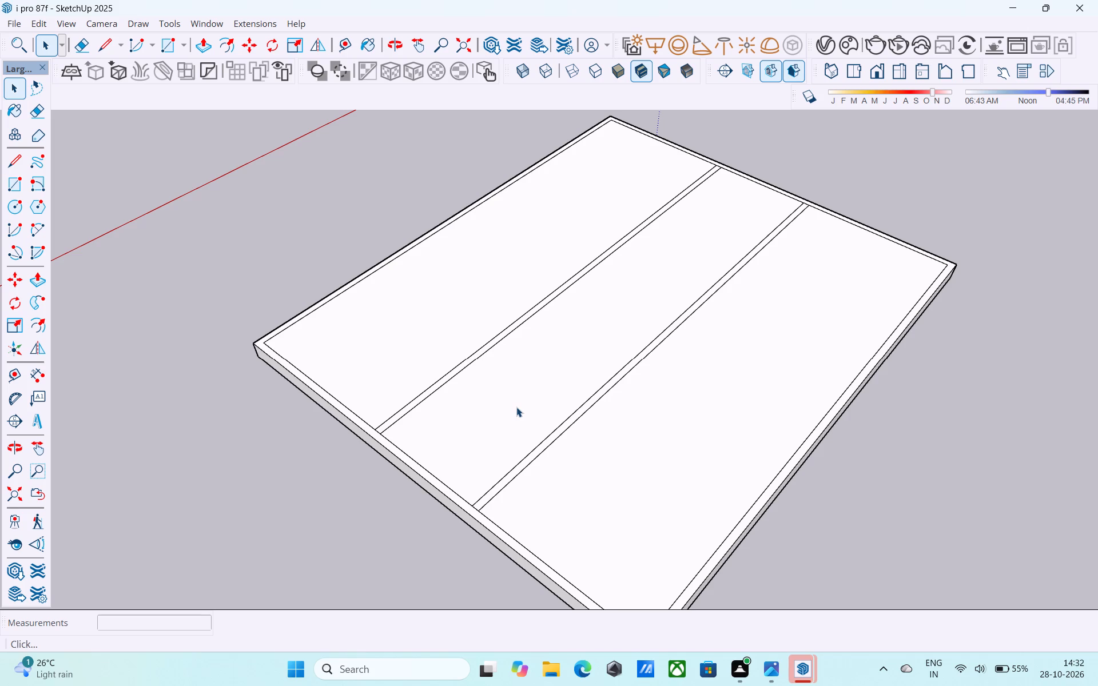
middle_click_drag(546, 395, 627, 368)
middle_click_drag(586, 395, 750, 373)
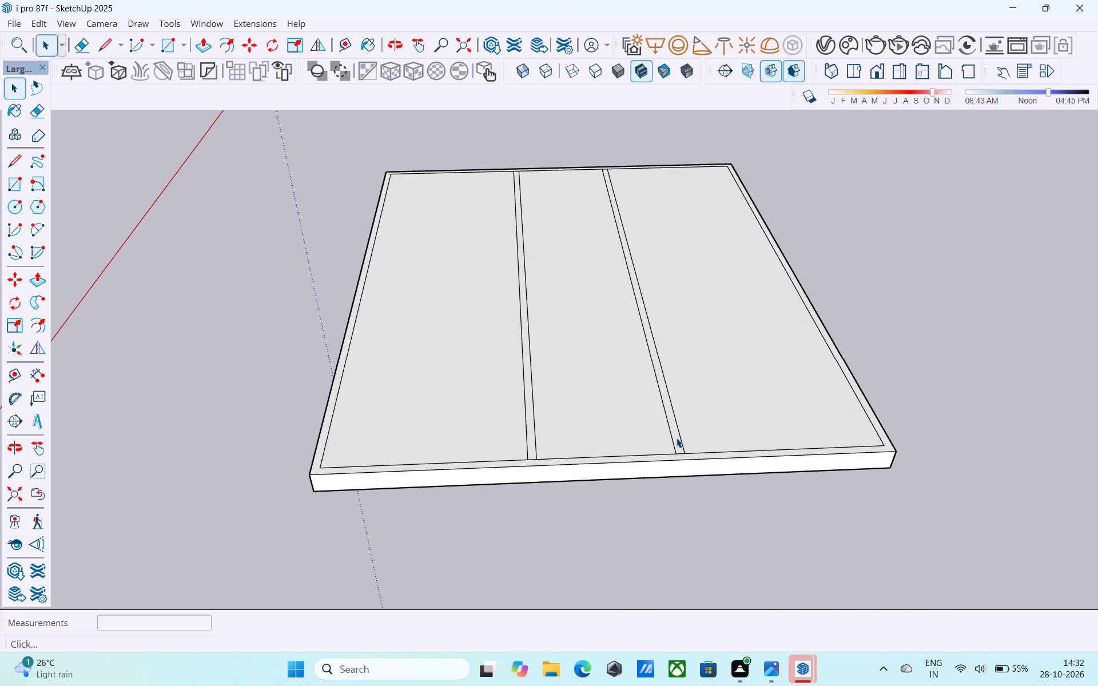
middle_click_drag(675, 438, 677, 376)
middle_click_drag(613, 453, 620, 427)
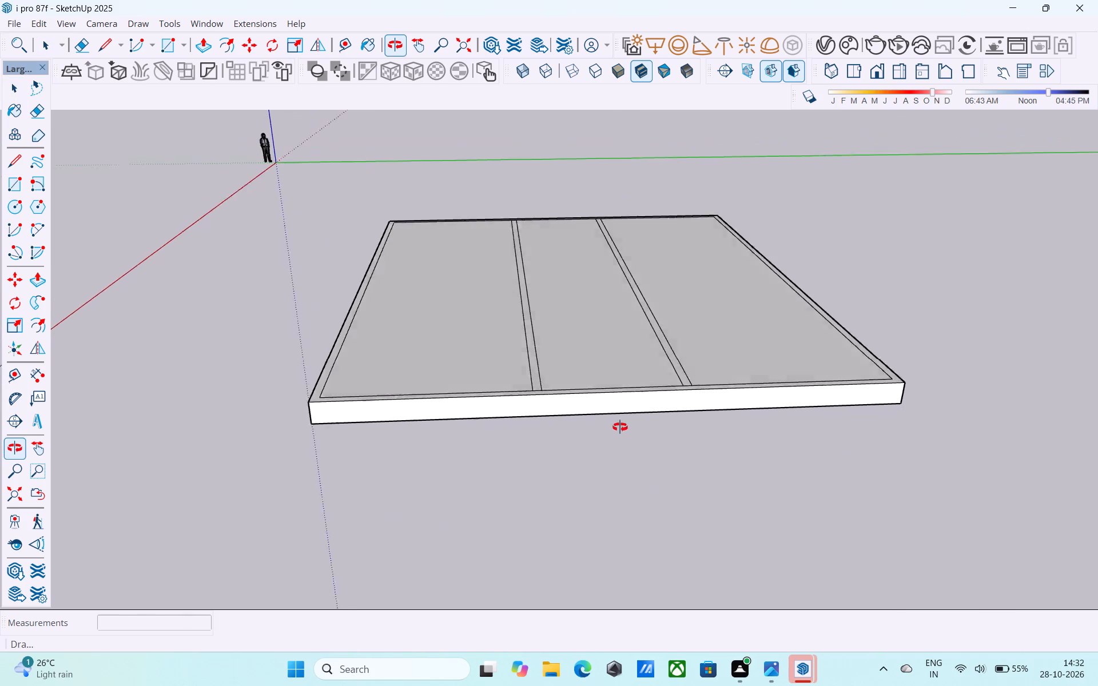
middle_click_drag(620, 427, 626, 384)
scroll(622, 405, "up", 3)
scroll(623, 405, "down", 2)
middle_click_drag(623, 405, 615, 466)
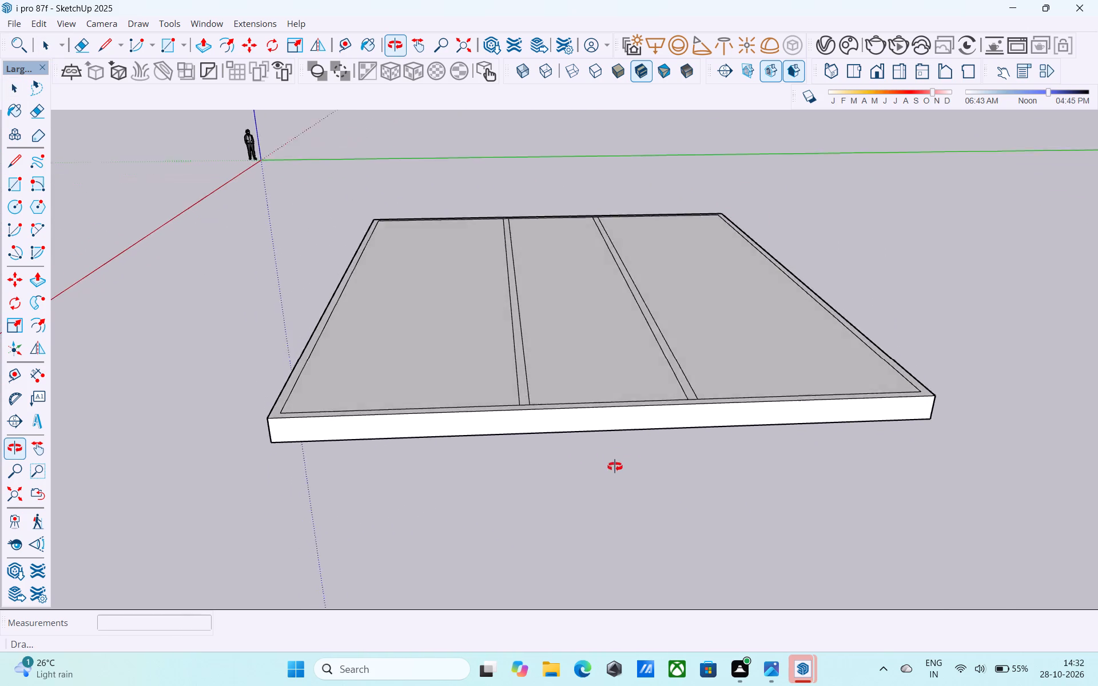
middle_click_drag(615, 466, 623, 465)
scroll(623, 465, "down", 1)
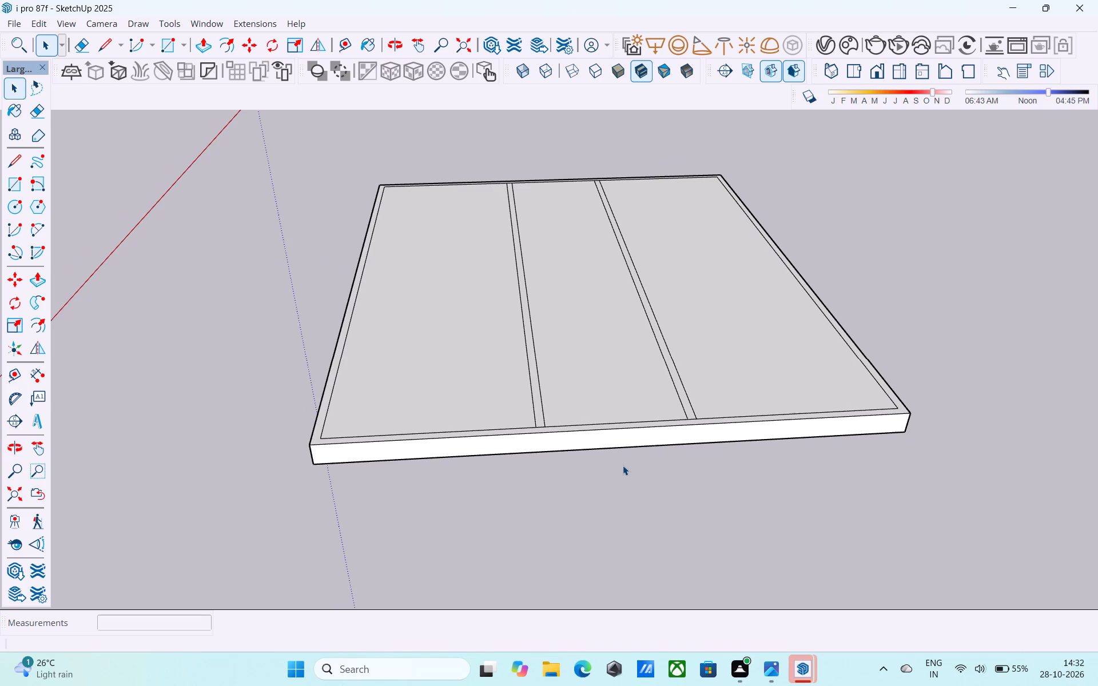
scroll(623, 465, "down", 3)
middle_click_drag(623, 465, 624, 483)
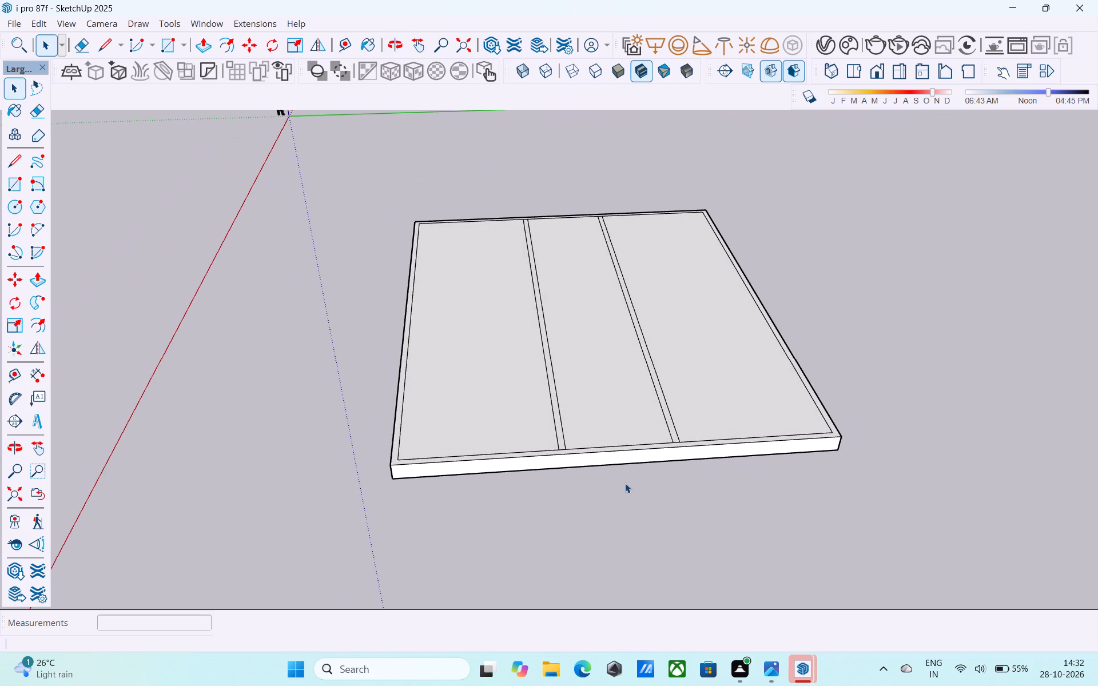
middle_click_drag(625, 482, 433, 485)
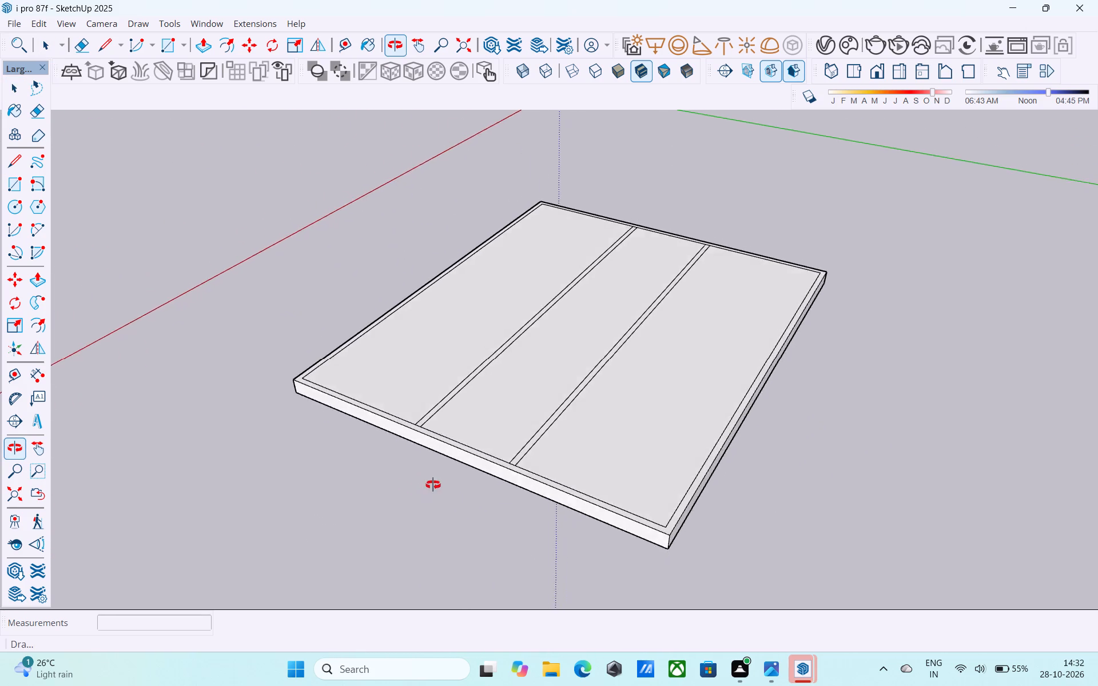
middle_click_drag(433, 485, 786, 530)
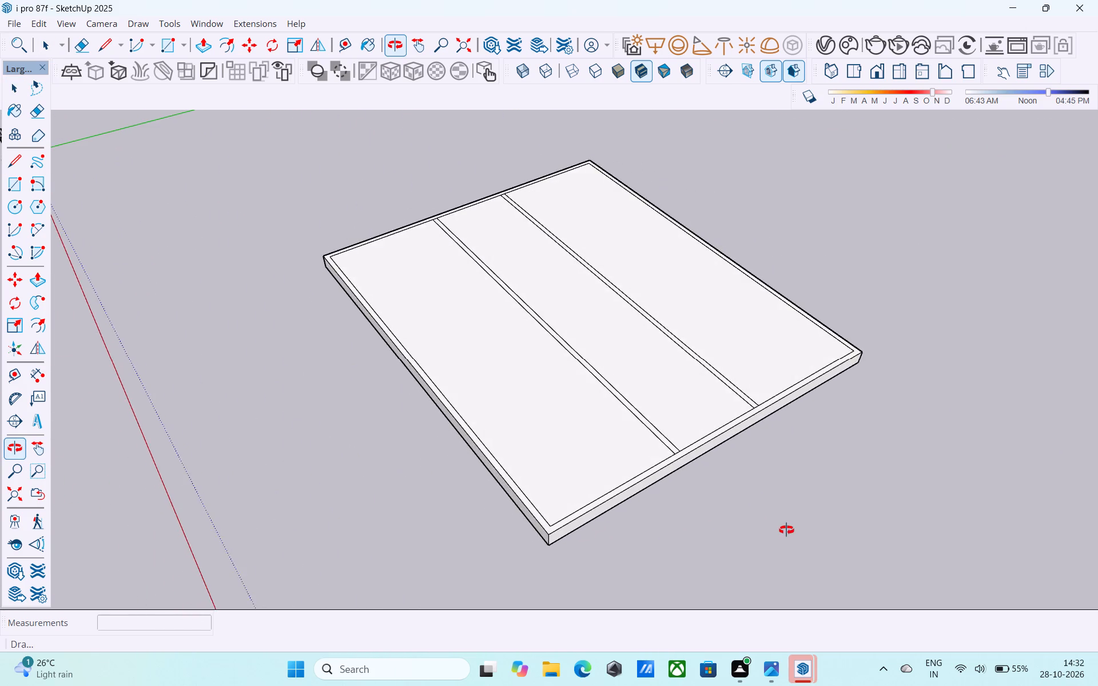
middle_click_drag(786, 530, 735, 537)
Copy the near inner border edge, between the long side nearer the red axis and the first wall strip, 6' inward.
scroll(531, 523, "up", 5)
left_click(514, 522)
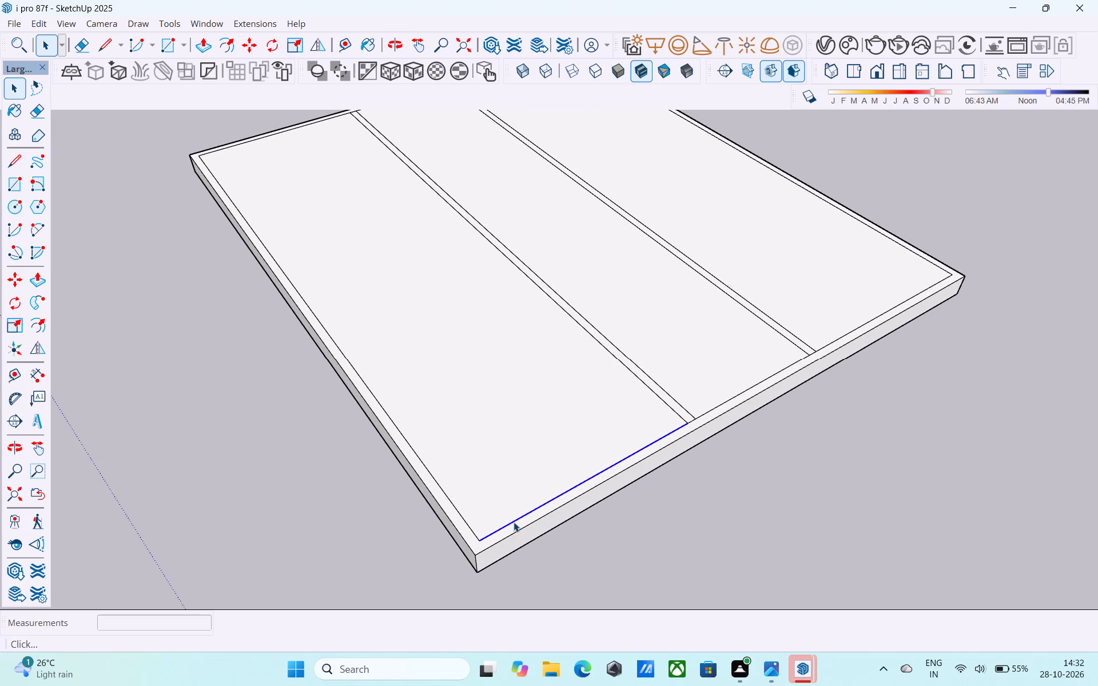
key("m")
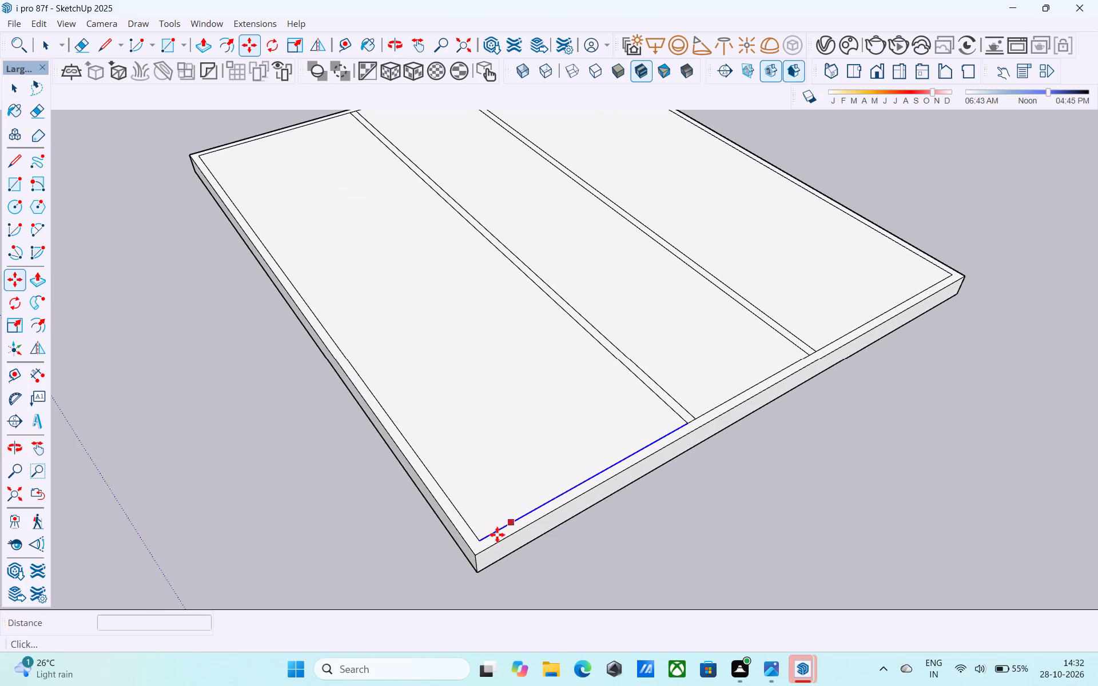
left_click(480, 544)
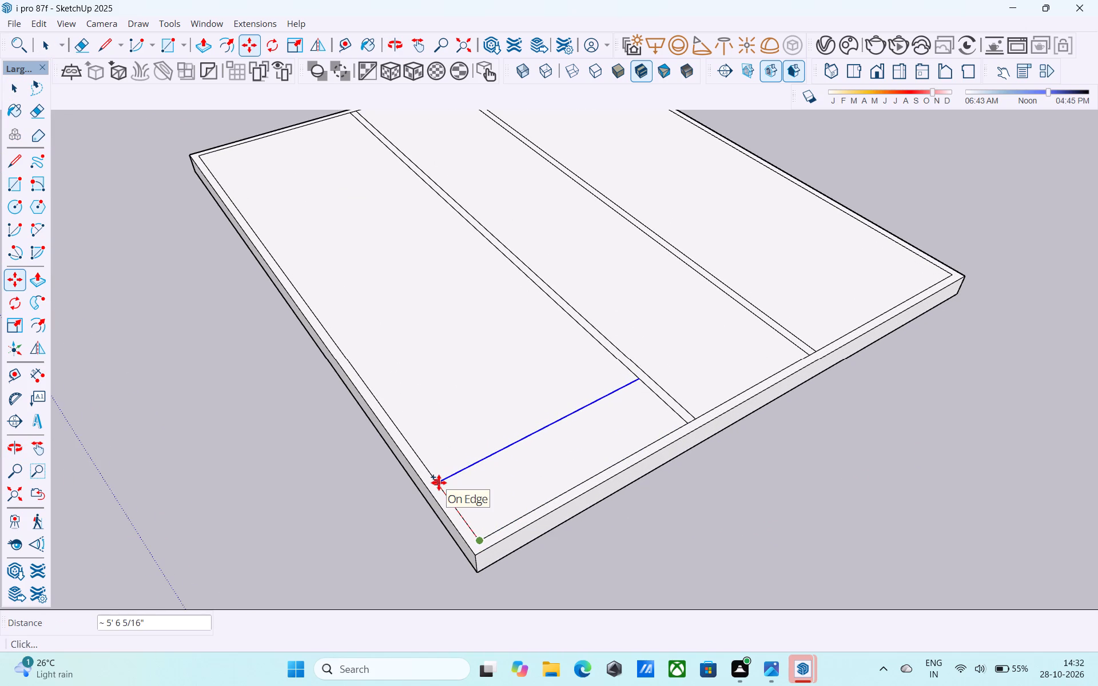
type("6'")
key("Return")
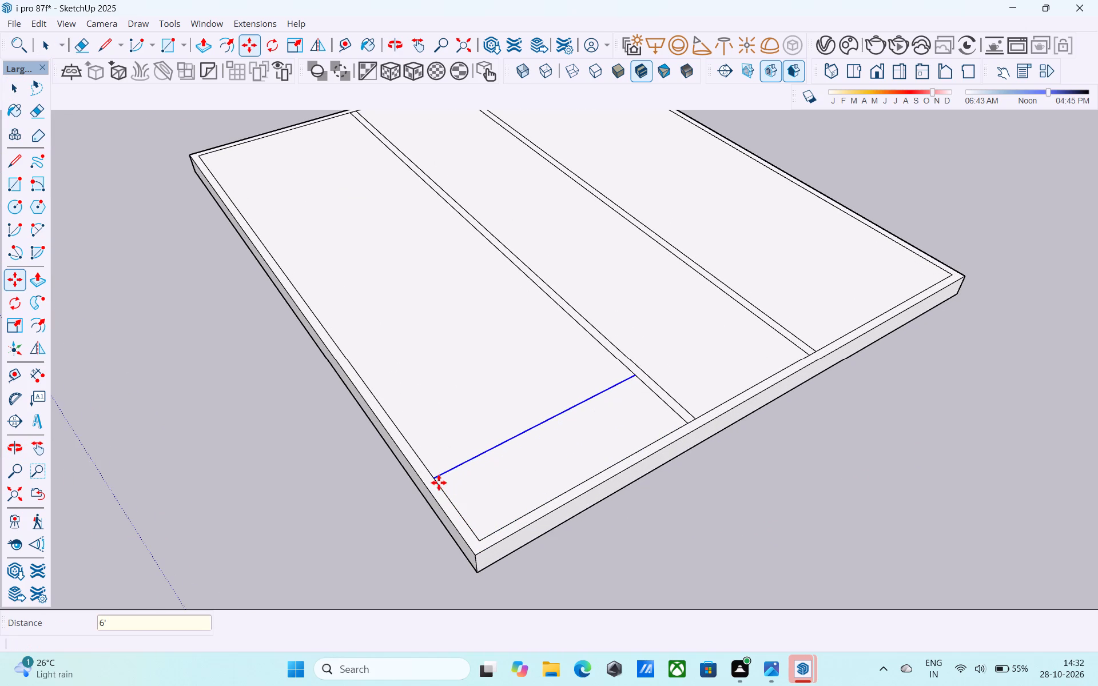
Draw a 31' line continuing the copied edge across both wall strips to the opposite inner border.
key("space")
key("l")
left_click(635, 378)
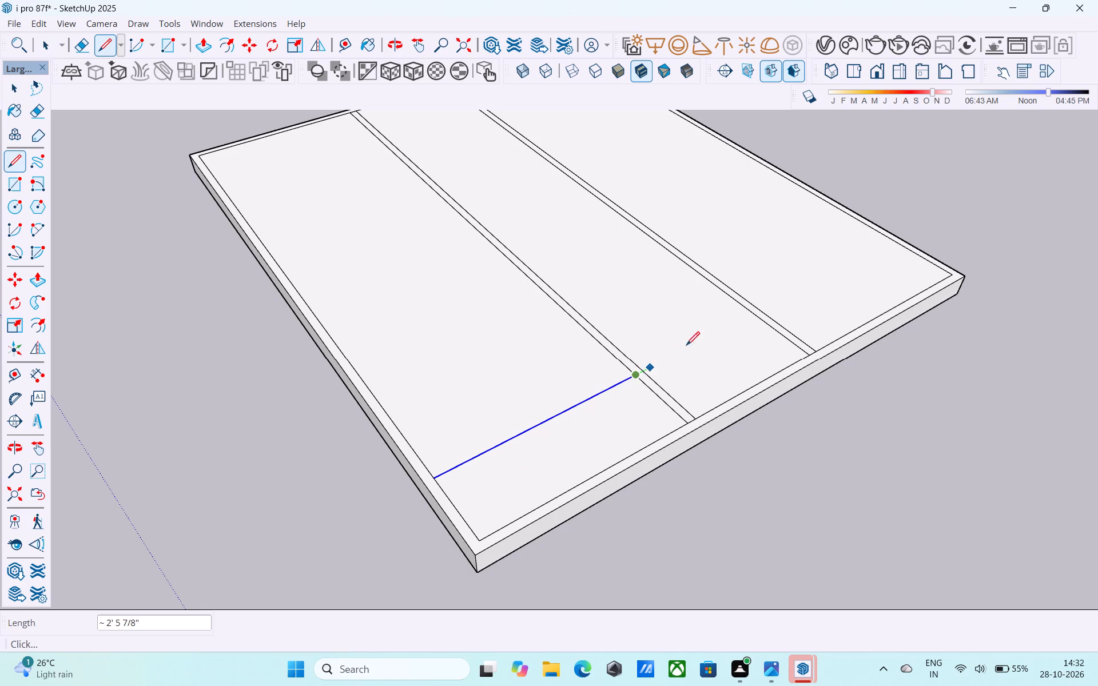
left_click(898, 242)
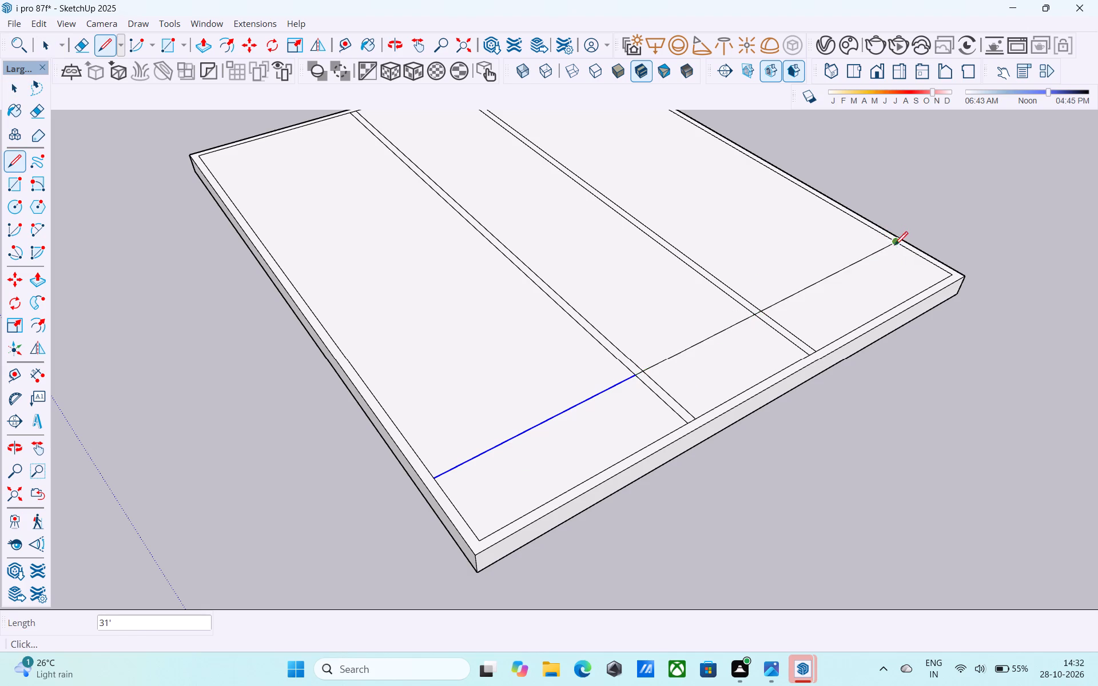
middle_click_drag(864, 282, 598, 344)
scroll(645, 381, "down", 1)
middle_click_drag(856, 466, 748, 436, "shift")
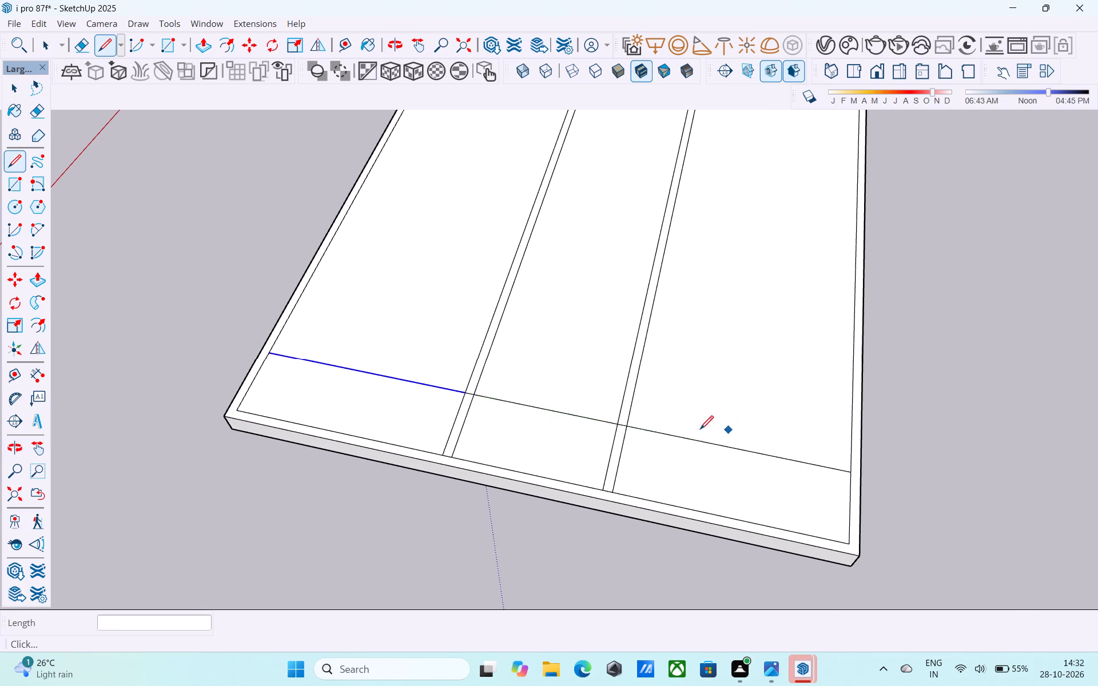
key("space")
Erase the wall strip edge segments lying between the new cross line and the near border.
middle_click_drag(346, 378, 462, 381)
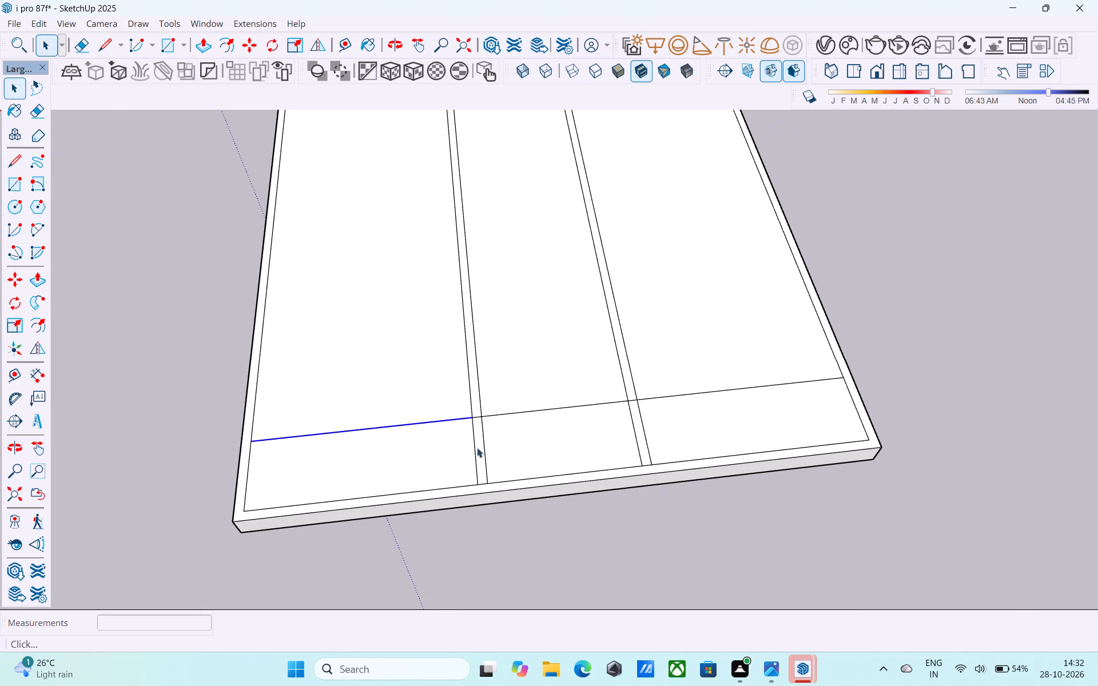
key("e")
scroll(478, 451, "up", 2)
left_click_drag(440, 452, 794, 405)
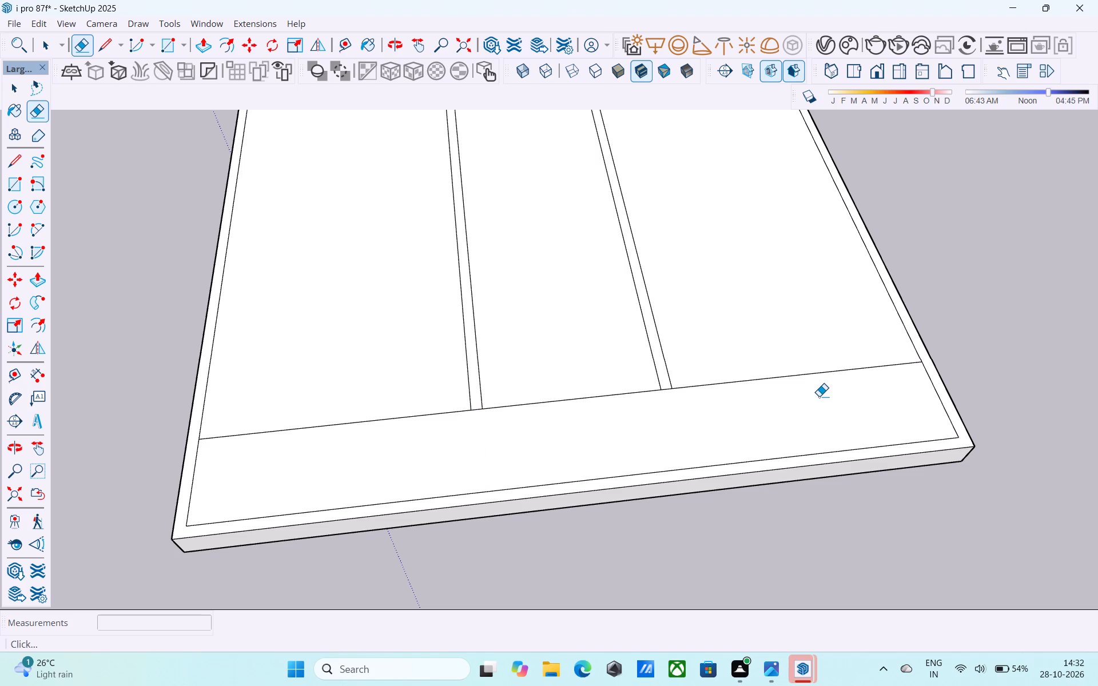
scroll(813, 398, "down", 2)
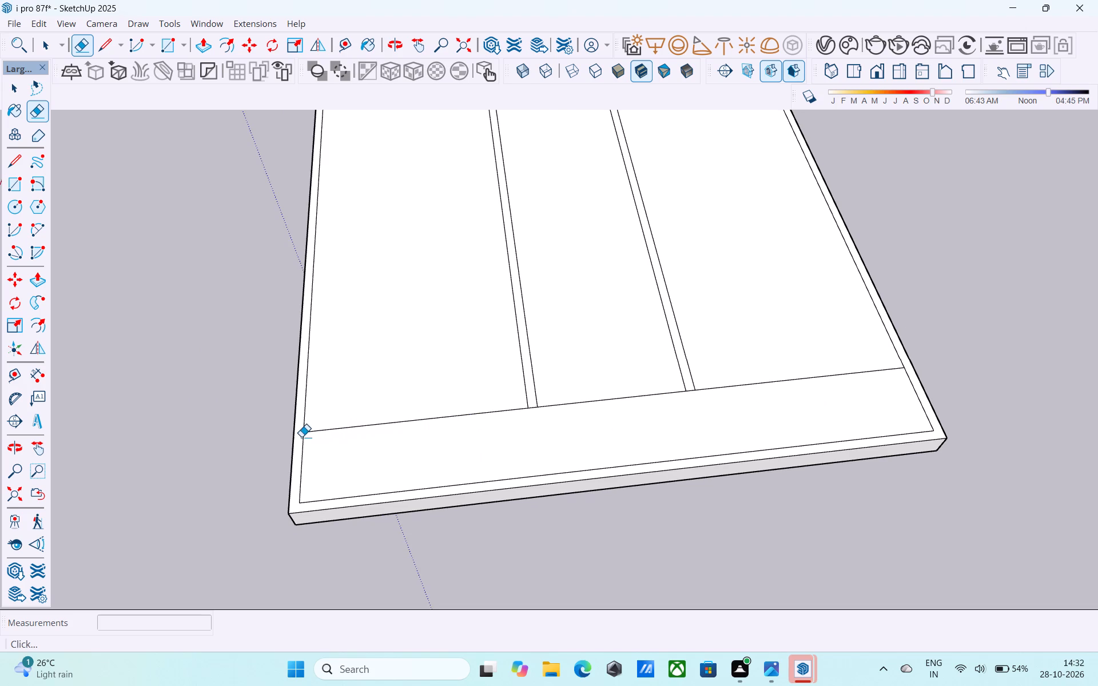
Draw a second line across the slab's top face, parallel to the cross line and 6" closer to the near border.
key("l")
scroll(302, 438, "up", 3)
left_click(303, 435)
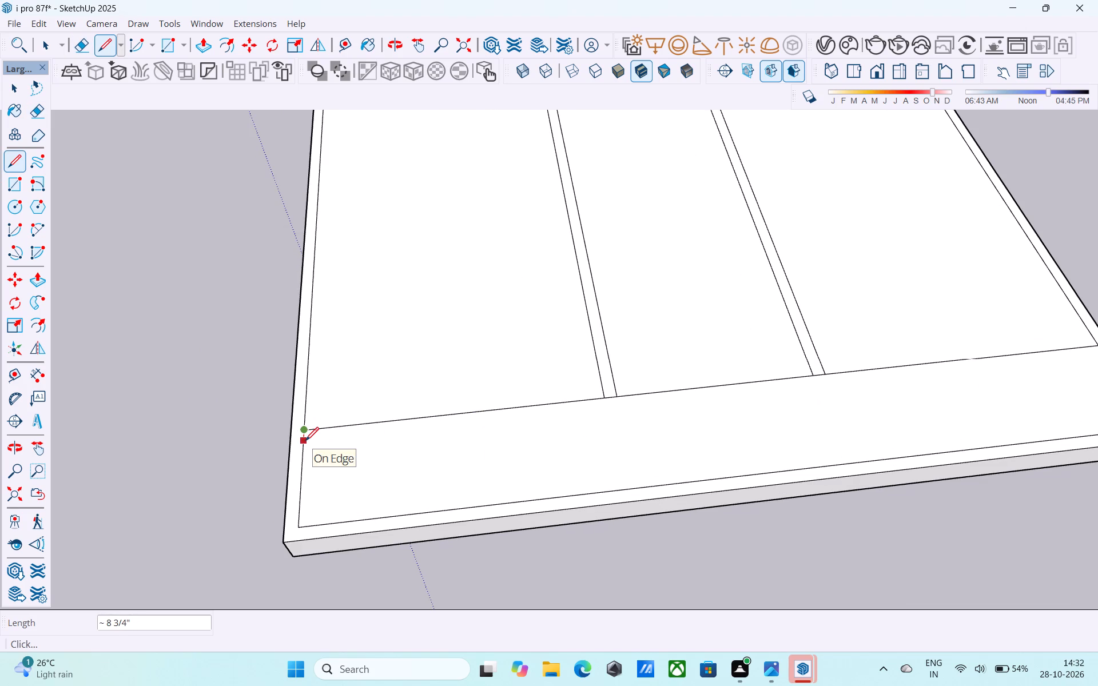
scroll(305, 442, "up", 12)
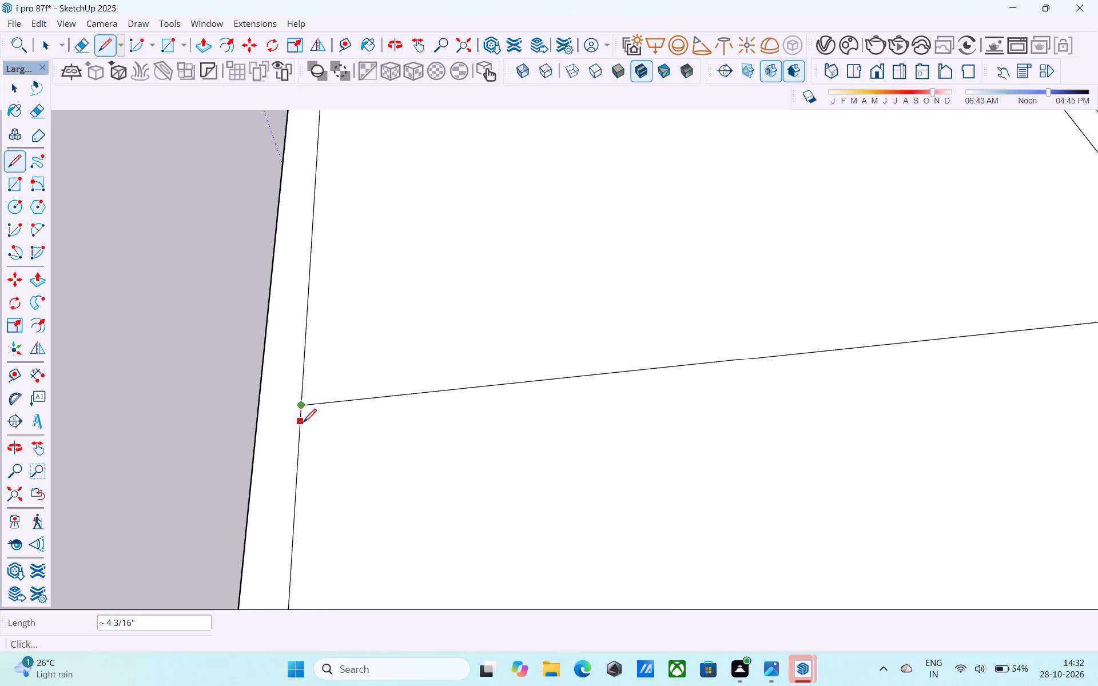
type("6\"")
key("Return")
left_click(299, 433)
scroll(616, 475, "down", 9)
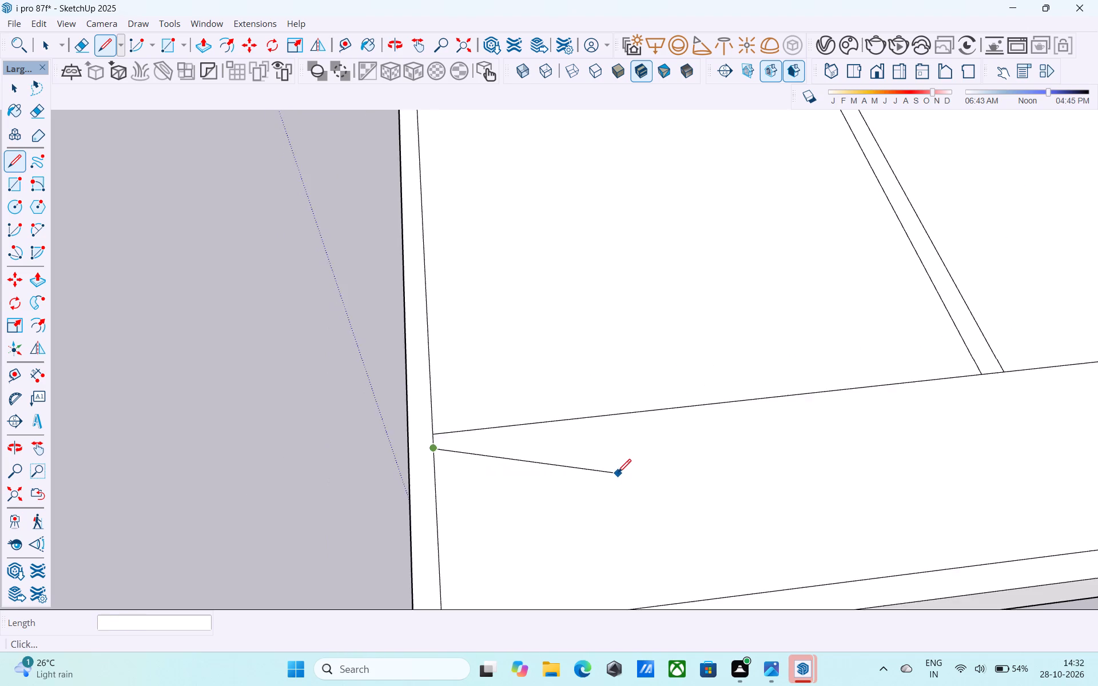
scroll(618, 474, "down", 3)
middle_click_drag(618, 475, 46, 469, "shift")
scroll(811, 360, "up", 5)
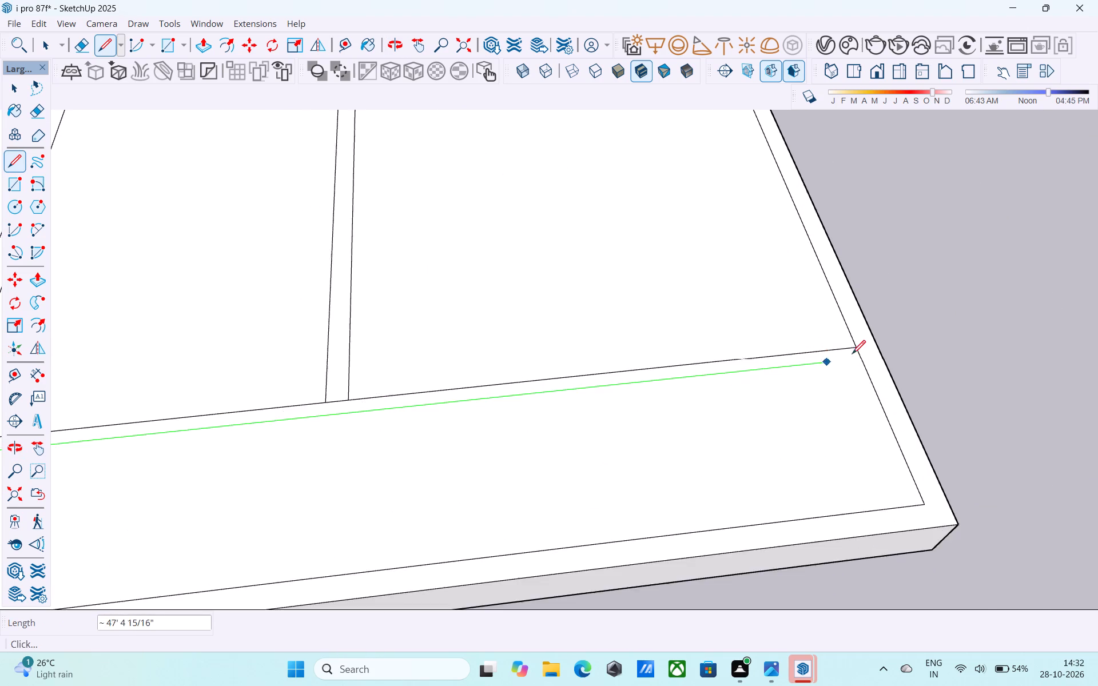
scroll(852, 355, "up", 7)
left_click(860, 367)
scroll(868, 350, "down", 18)
middle_click_drag(457, 366, 660, 481, "shift")
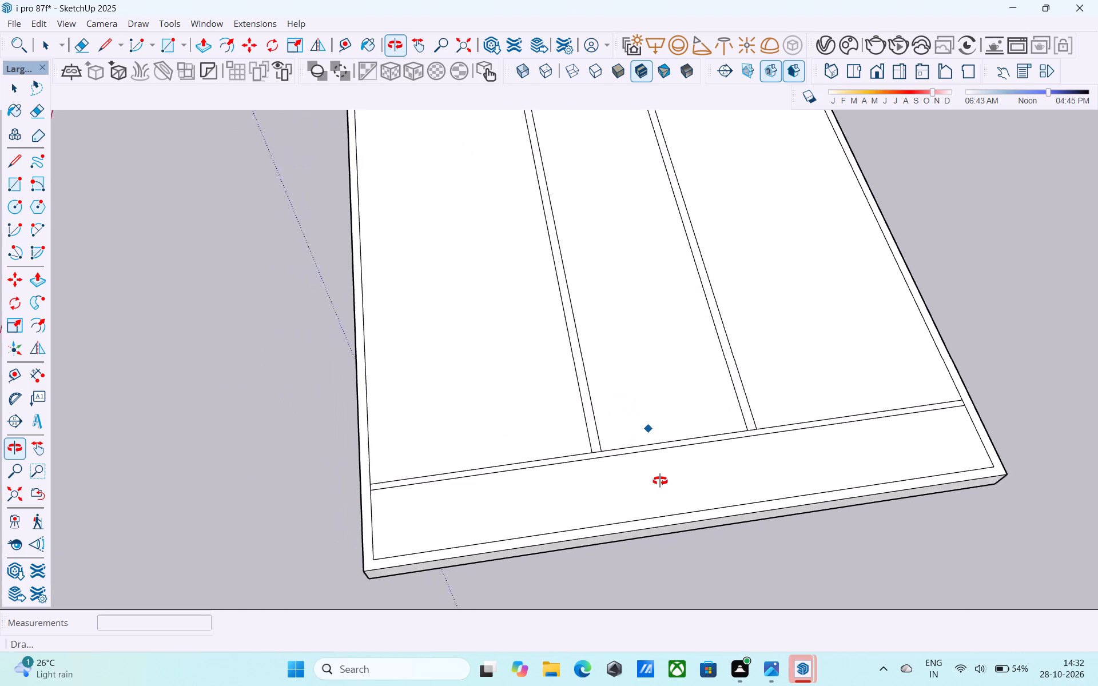
Examine the slab's top face, checking the cross lines against the border and two wall strips from several angles.
middle_click_drag(660, 481, 591, 494, "shift")
scroll(591, 493, "down", 1)
middle_click_drag(593, 484, 647, 458, "shift")
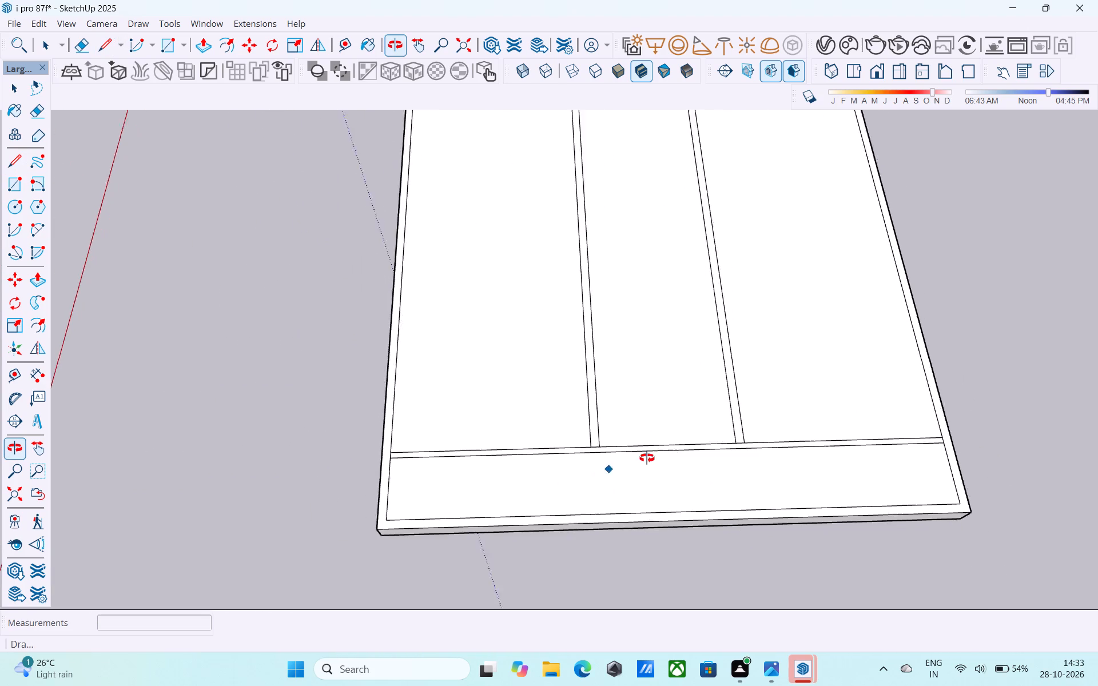
middle_click_drag(647, 458, 648, 458, "shift")
key("space")
scroll(571, 445, "down", 5)
middle_click_drag(571, 445, 571, 450, "shift")
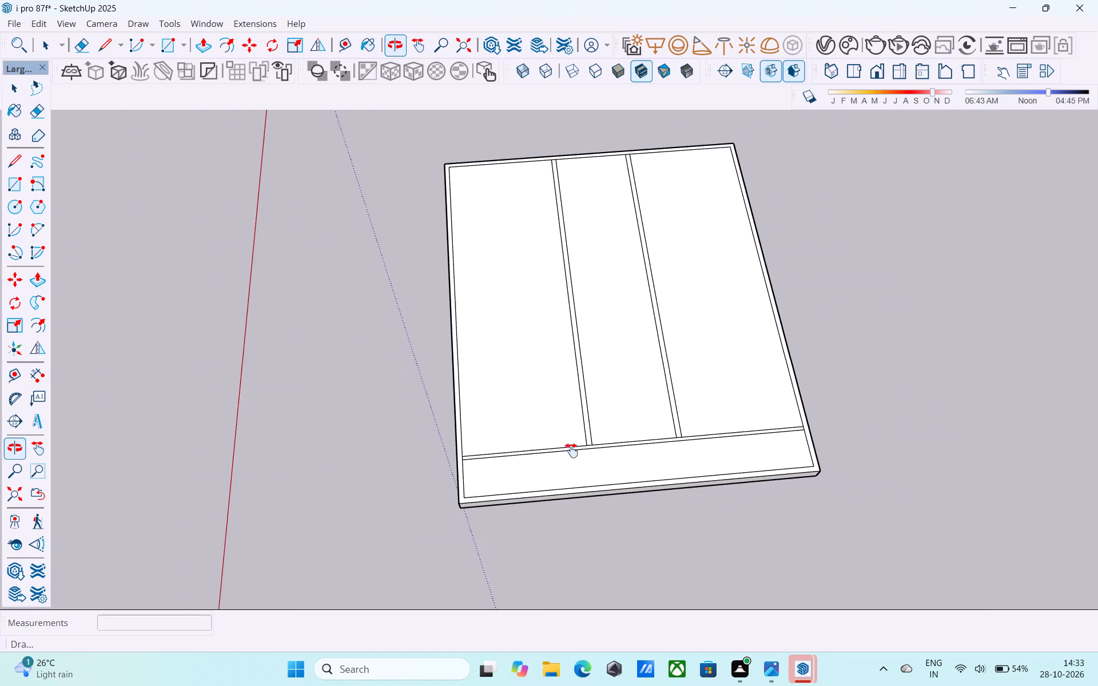
middle_click_drag(571, 450, 618, 440, "shift")
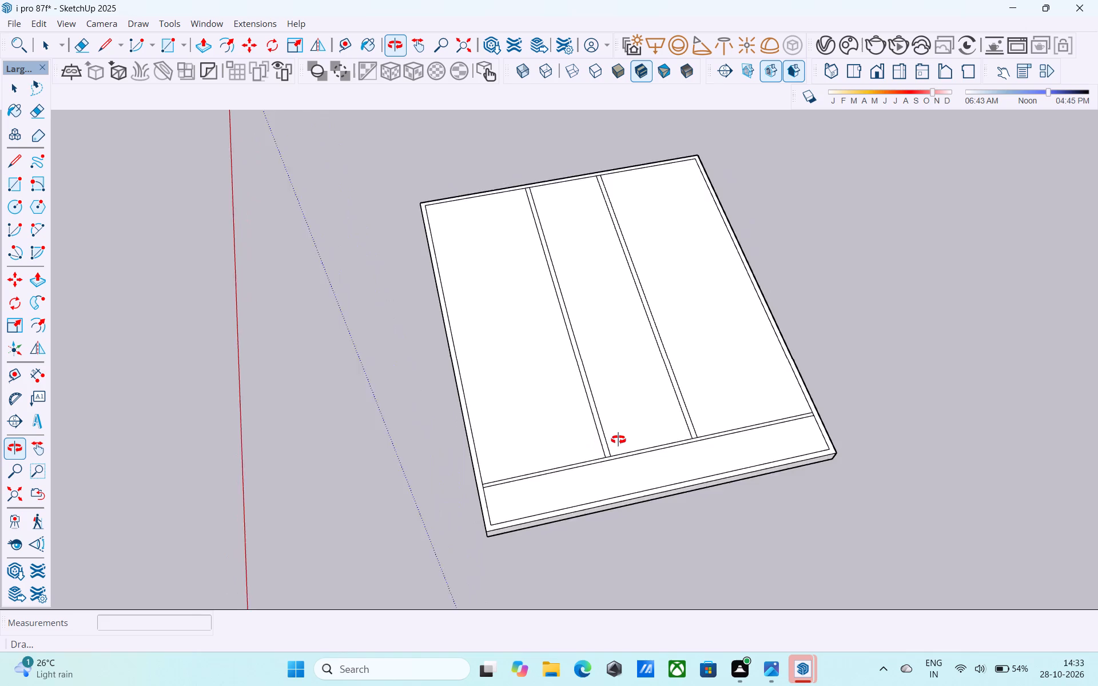
middle_click_drag(618, 440, 596, 387, "shift")
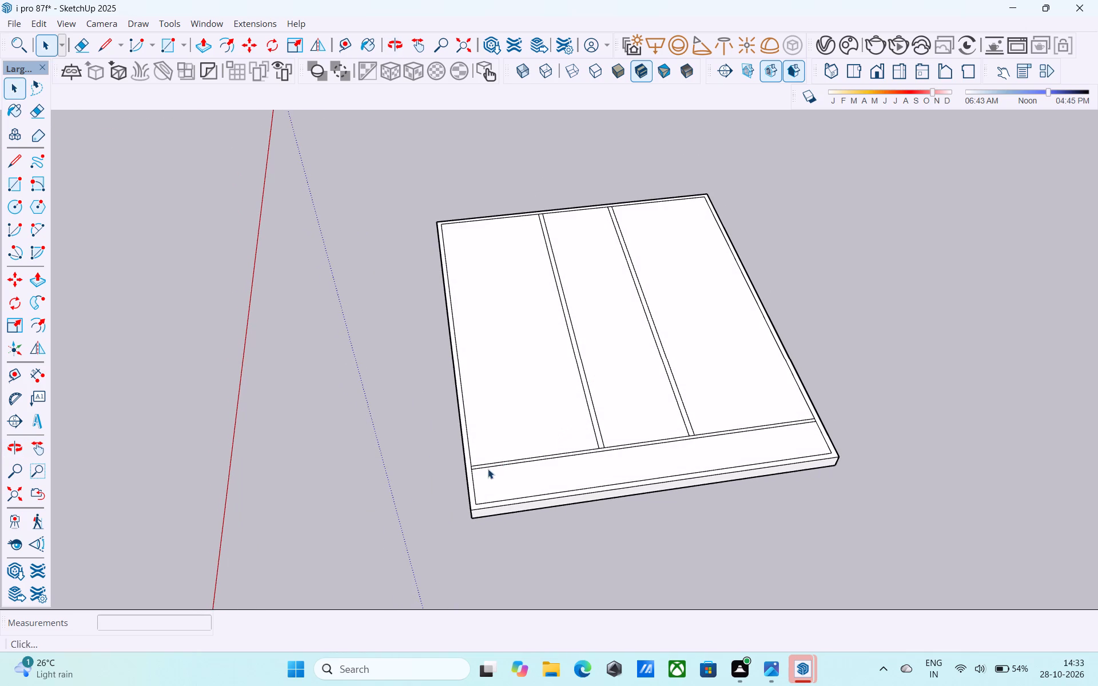
middle_click_drag(481, 469, 447, 469)
Copy the second cross line 3" further toward the near border.
scroll(447, 469, "up", 5)
middle_click_drag(508, 453, 516, 489)
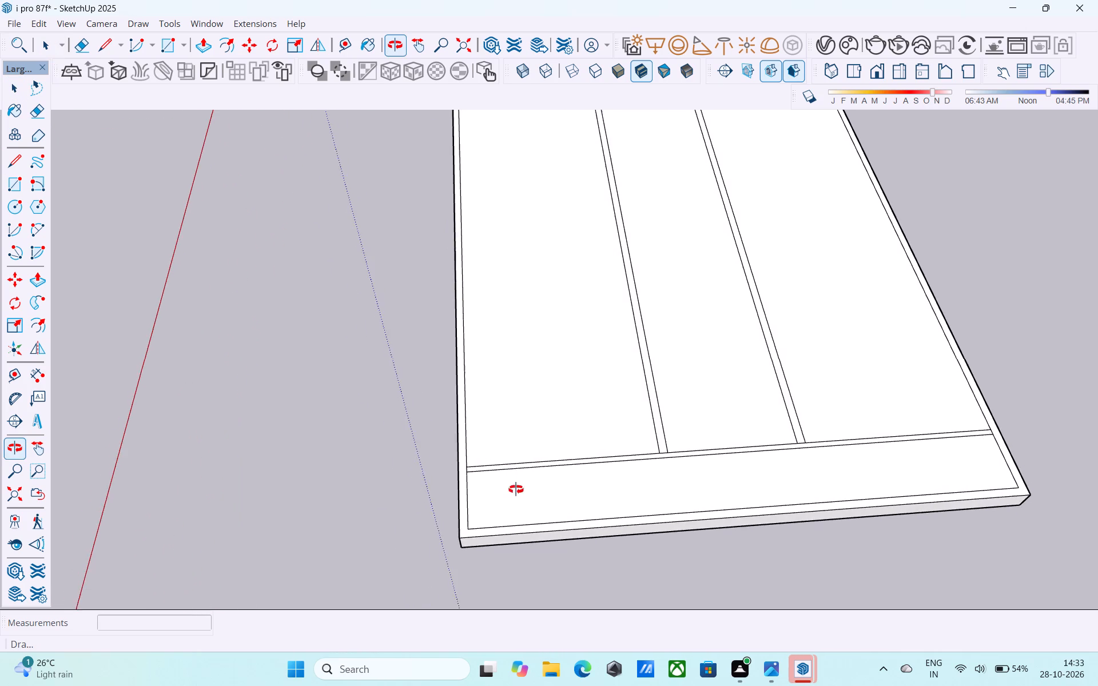
middle_click_drag(516, 489, 518, 492)
scroll(443, 468, "up", 7)
left_click(490, 477)
scroll(468, 460, "down", 4)
left_click(519, 470)
scroll(519, 470, "down", 4)
middle_click_drag(519, 470, 500, 466, "shift")
key("m")
scroll(488, 474, "up", 13)
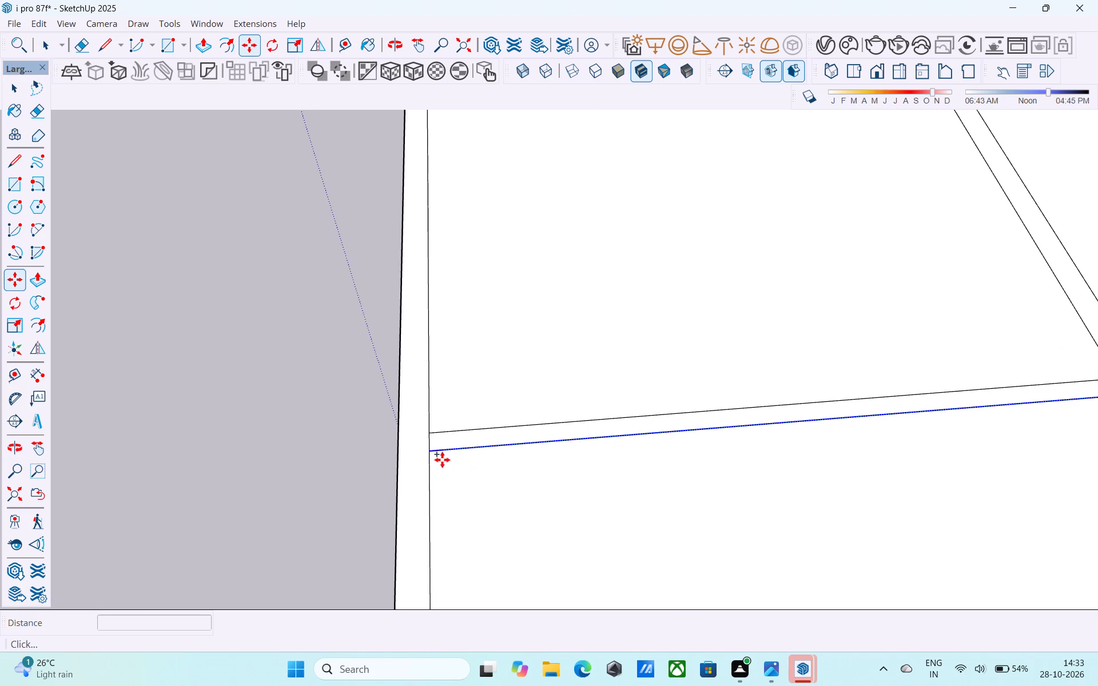
left_click(431, 453)
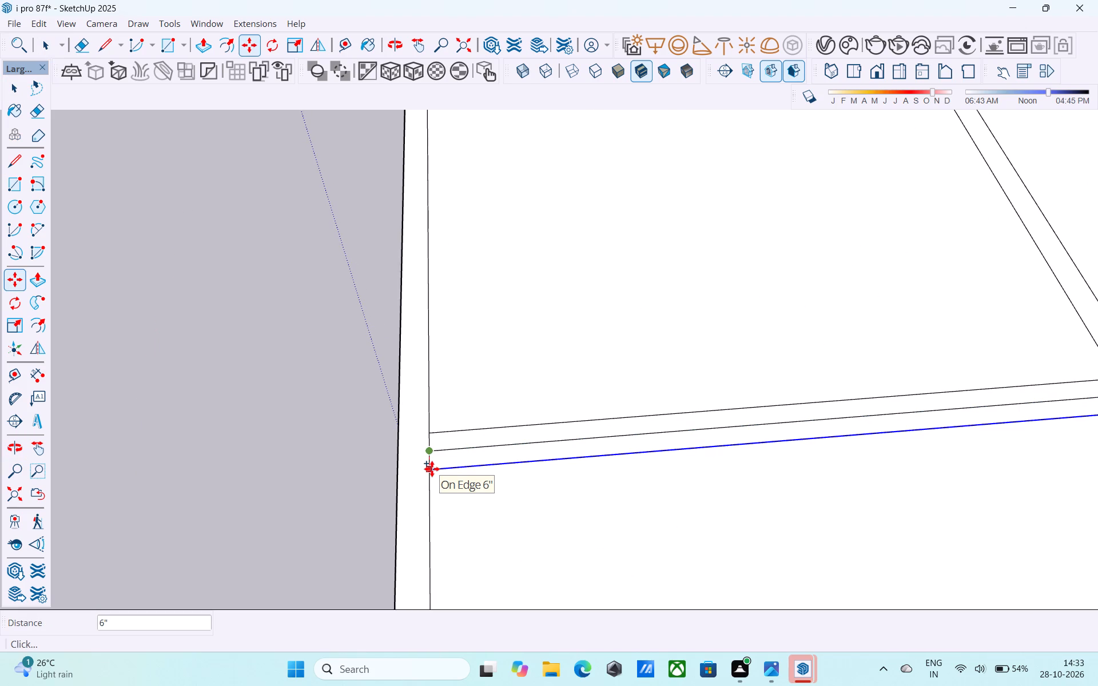
key("3")
key("shift+quotedbl")
key("Return")
Erase the middle of the three cross lines, leaving a 9" wide cross strip.
key("e")
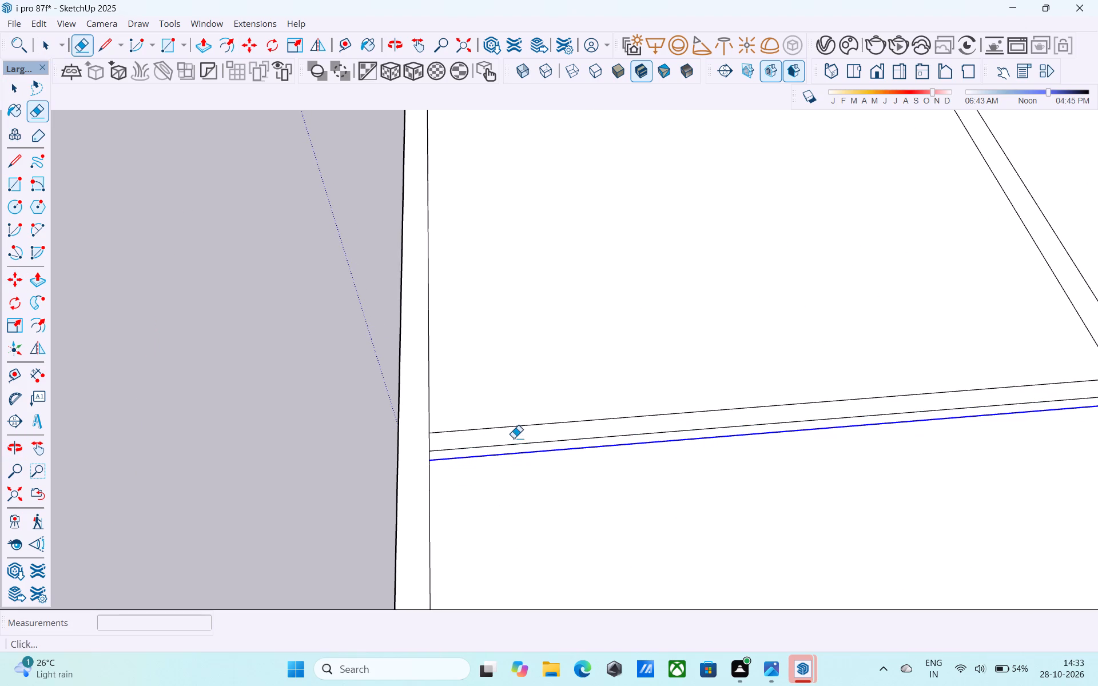
left_click_drag(514, 438, 522, 443)
scroll(372, 492, "down", 12)
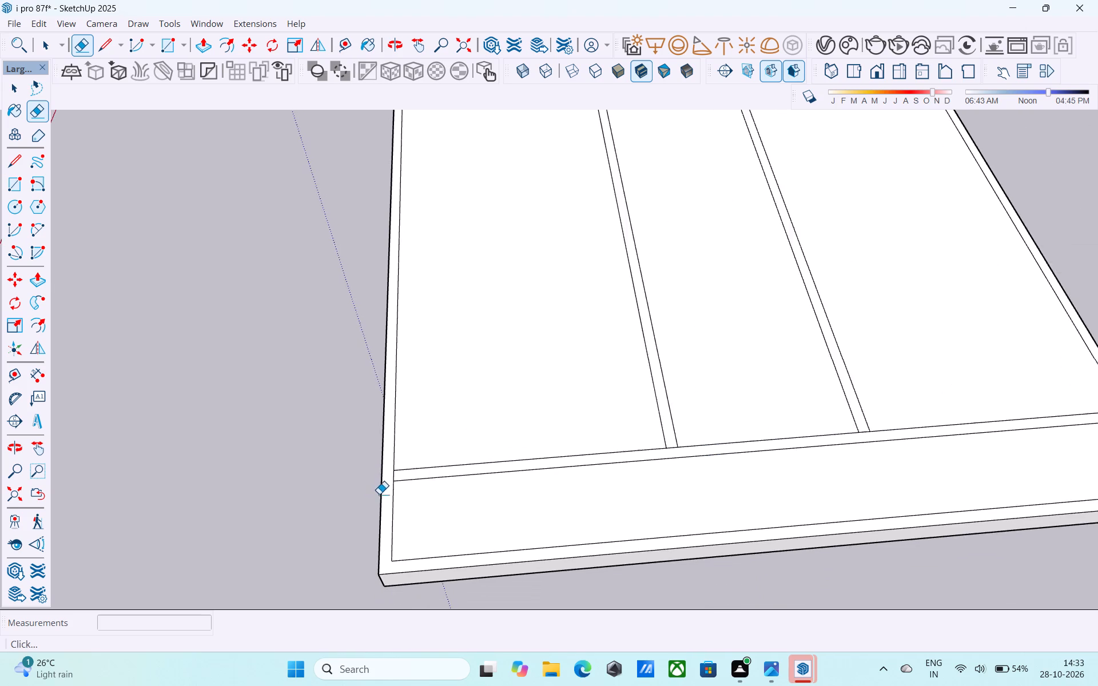
scroll(937, 482, "down", 3)
middle_click_drag(929, 482, 870, 479, "shift")
key("space")
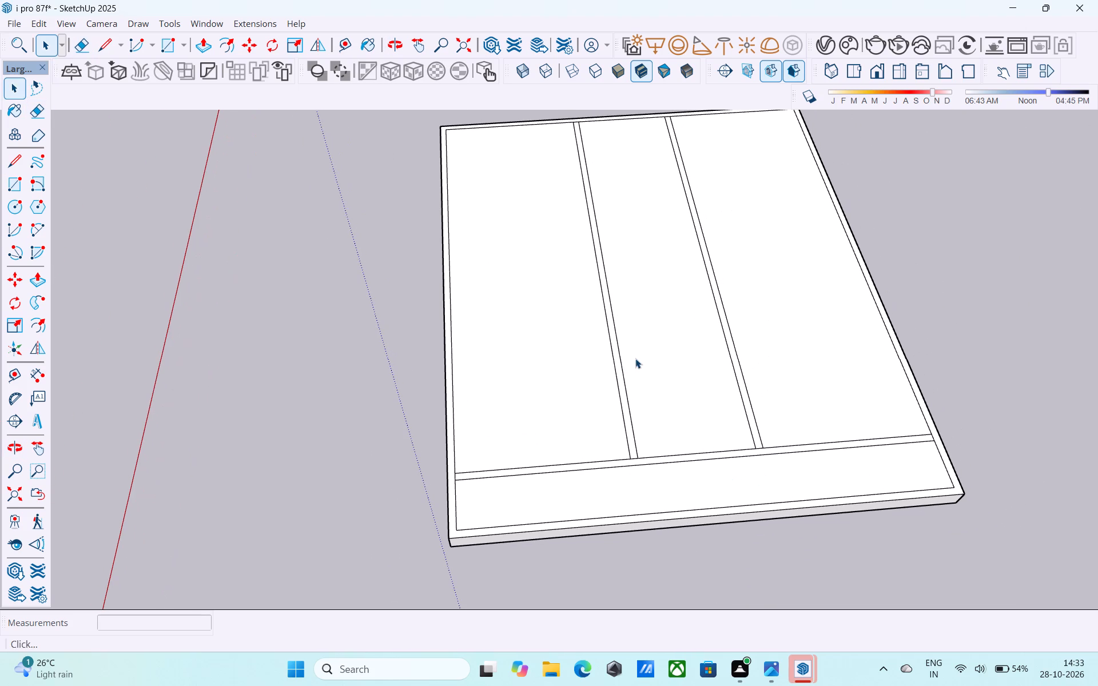
Save the changes to the model.
scroll(636, 357, "down", 4)
middle_click_drag(635, 357, 603, 390, "shift")
key("ctrl+s")
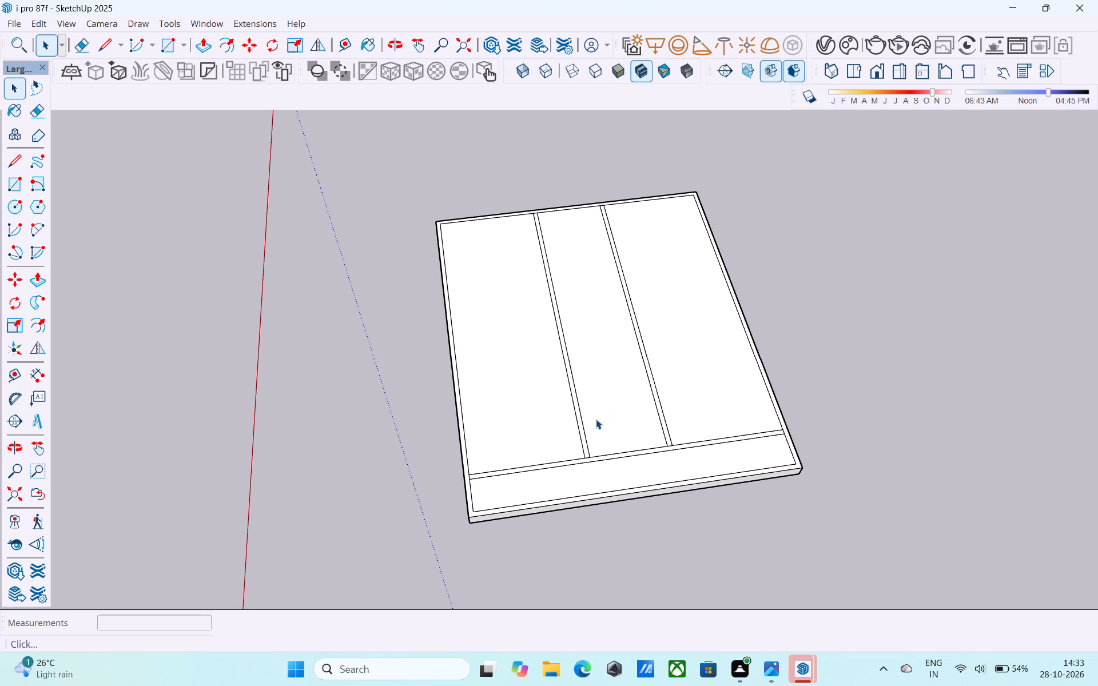
Measure the distance along the side border from the near inner corner to the cross strip.
key("space")
middle_click_drag(588, 449, 574, 375)
middle_click_drag(683, 420, 665, 474)
key("l")
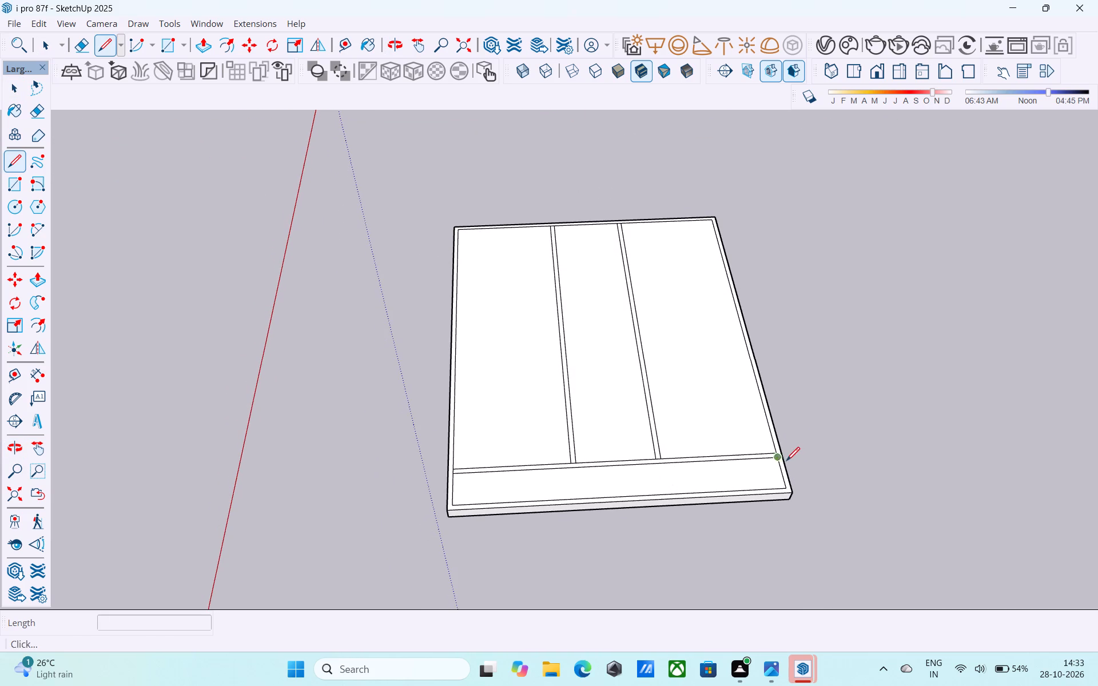
scroll(787, 461, "up", 9)
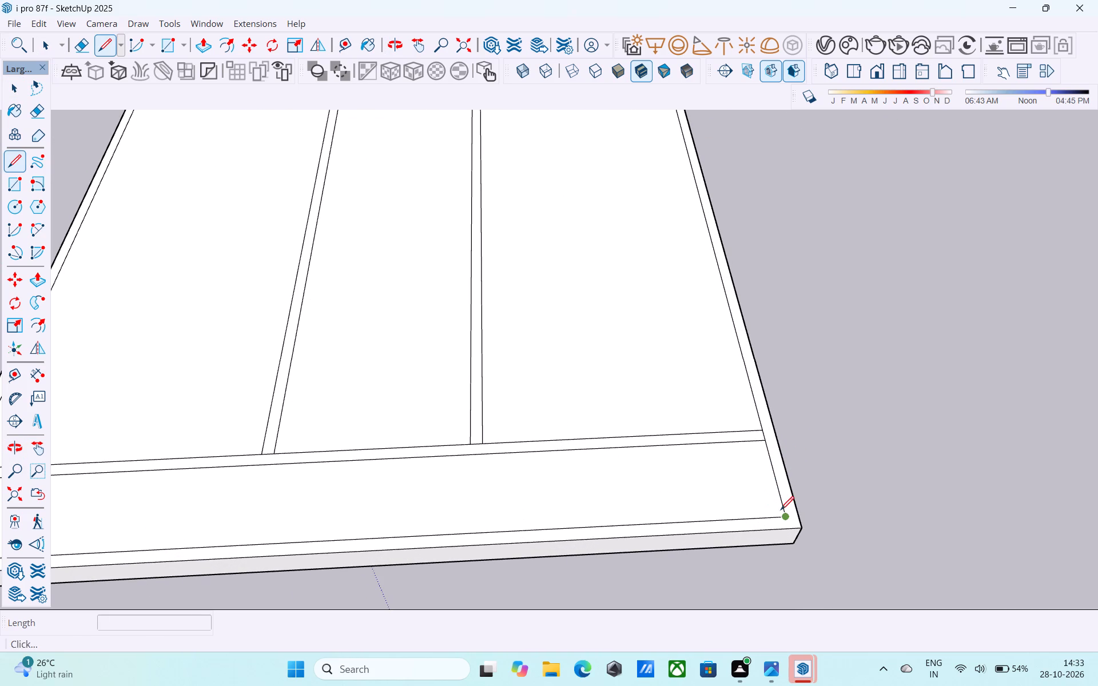
left_click(781, 512)
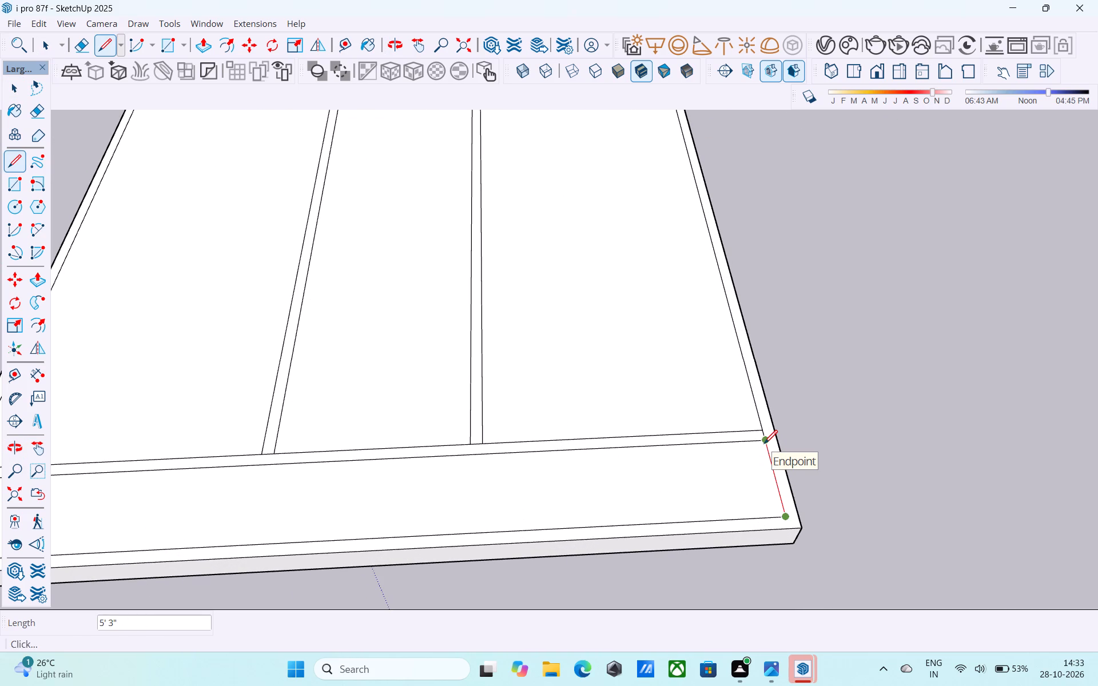
key("space")
Examine the slab with its border, lengthwise strips and cross strip from several sides and heights.
scroll(810, 441, "down", 10)
middle_click_drag(754, 460, 751, 460, "shift")
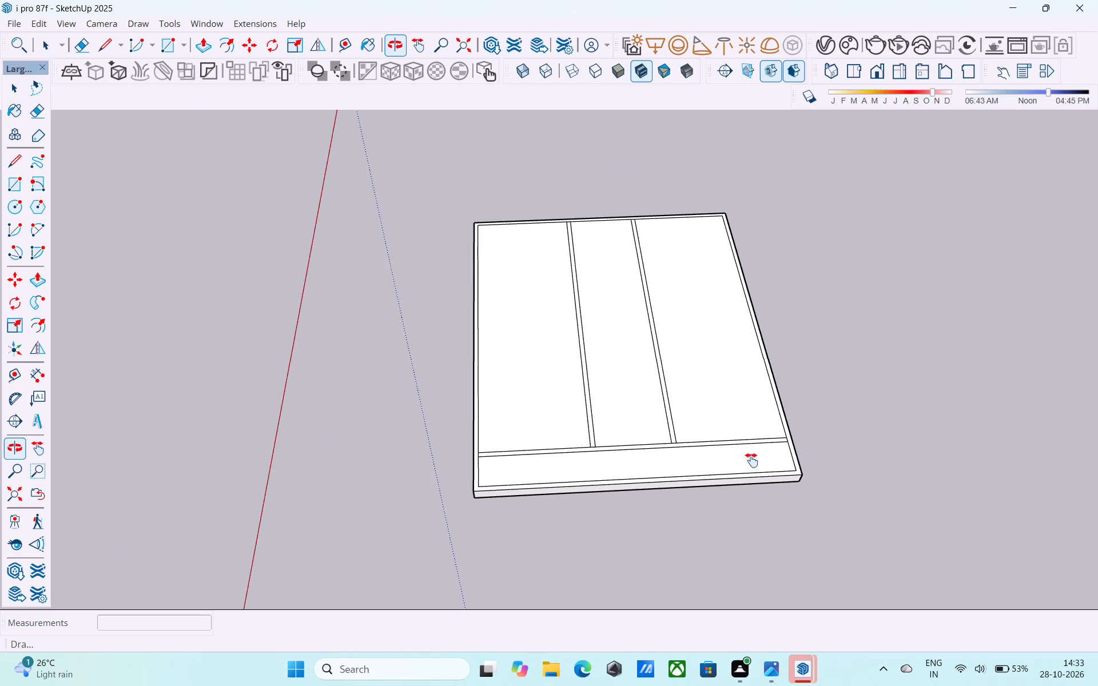
middle_click_drag(751, 460, 901, 414, "shift")
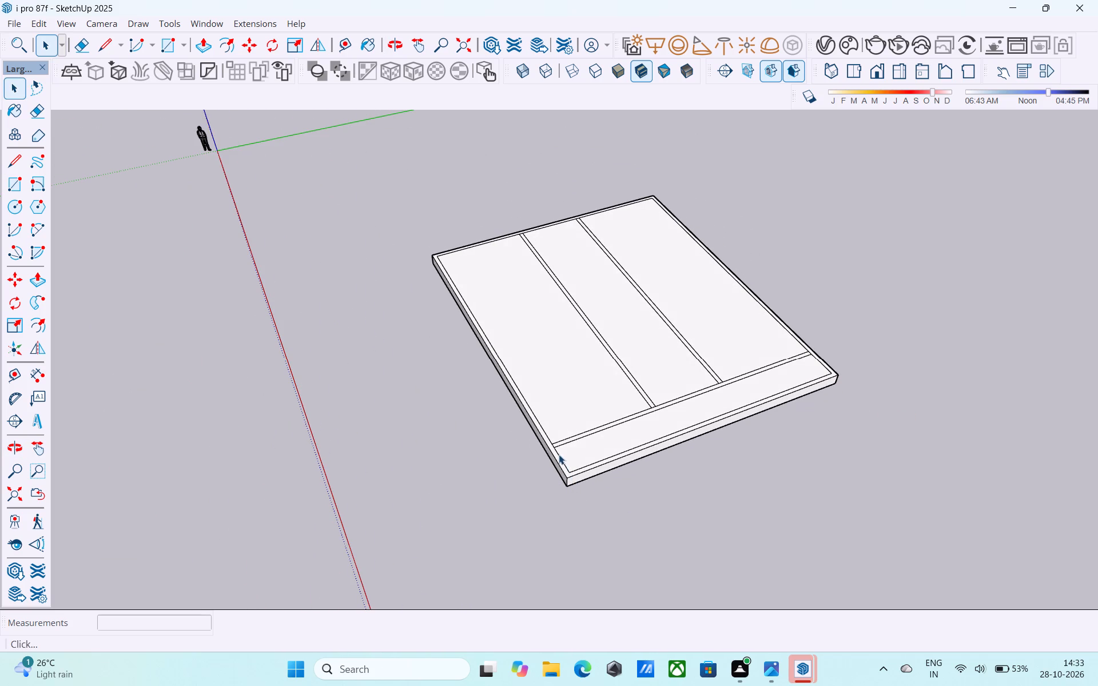
key("e")
scroll(653, 401, "up", 4)
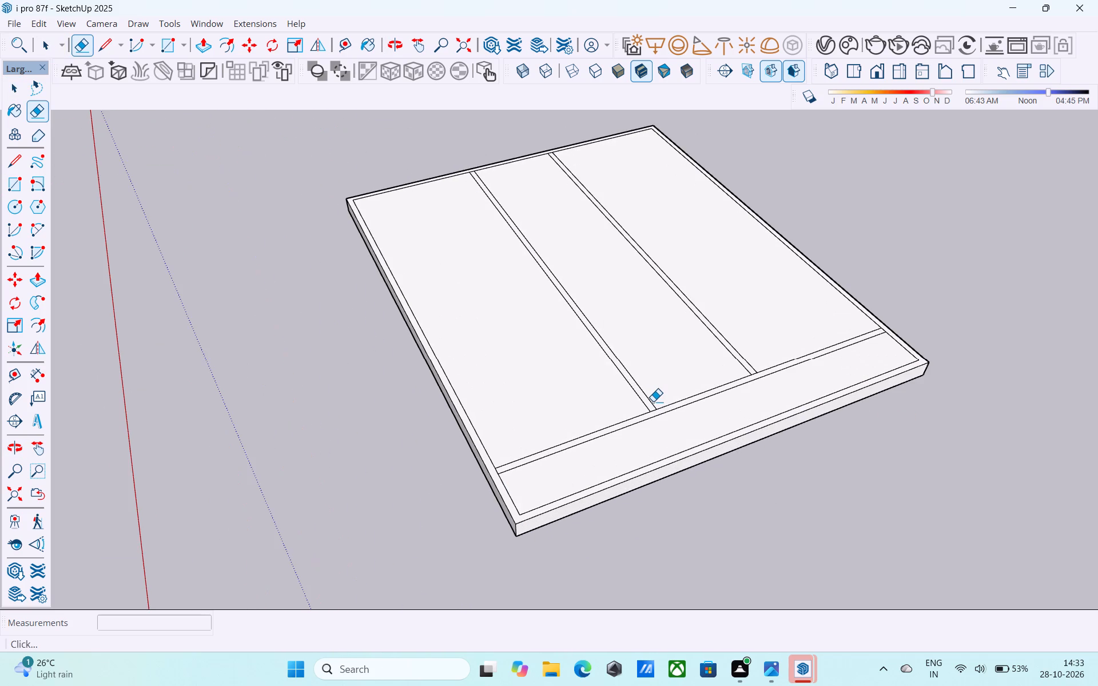
scroll(652, 409, "up", 2)
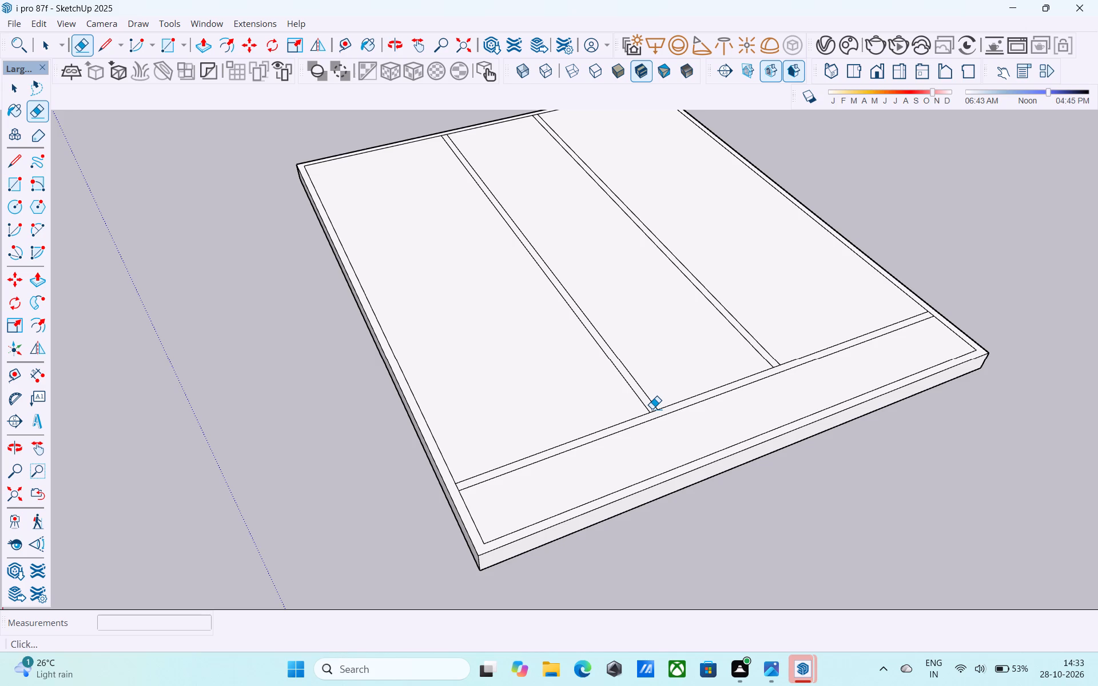
scroll(652, 409, "down", 5)
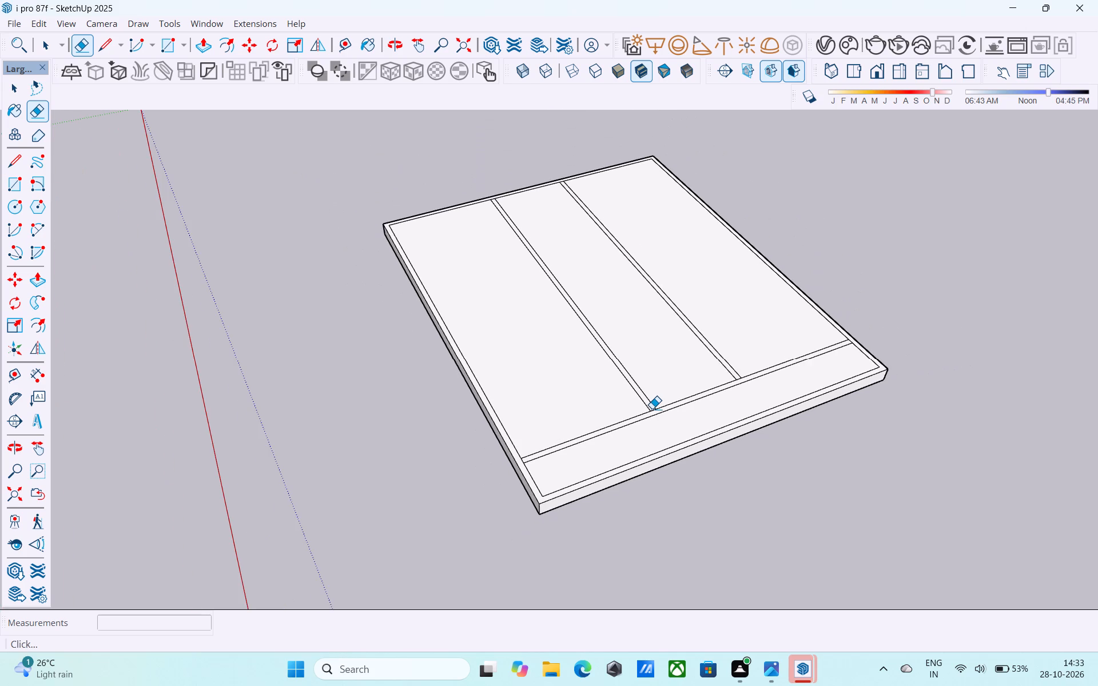
scroll(652, 409, "down", 4)
middle_click_drag(652, 409, 648, 366)
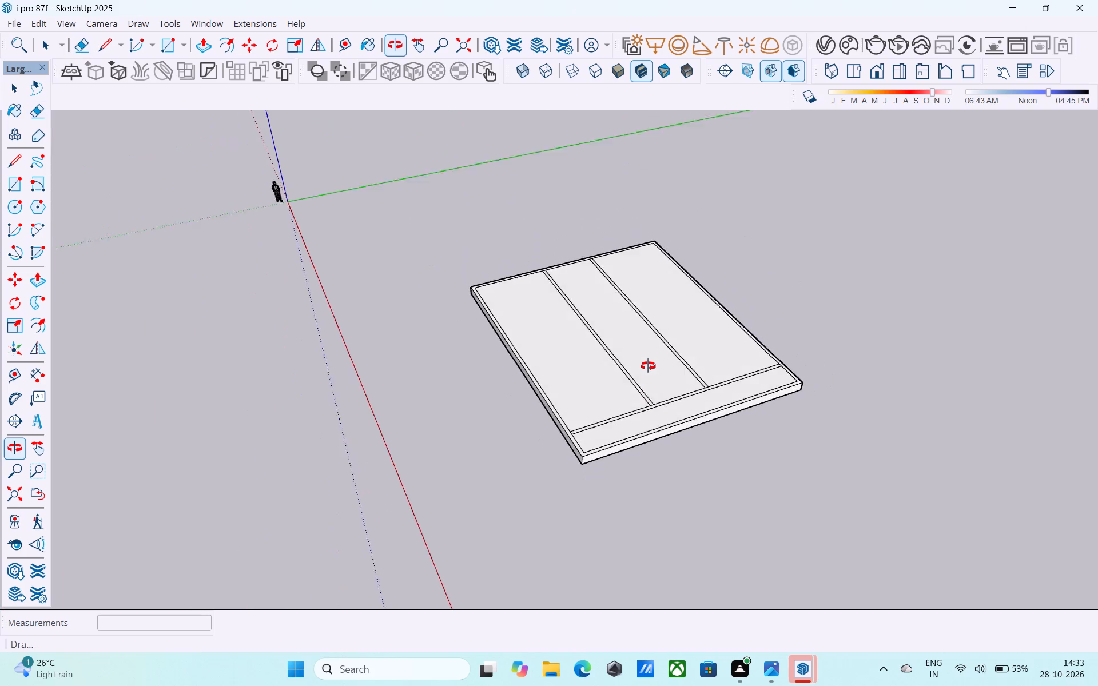
middle_click_drag(648, 366, 650, 344)
middle_click_drag(651, 344, 652, 346)
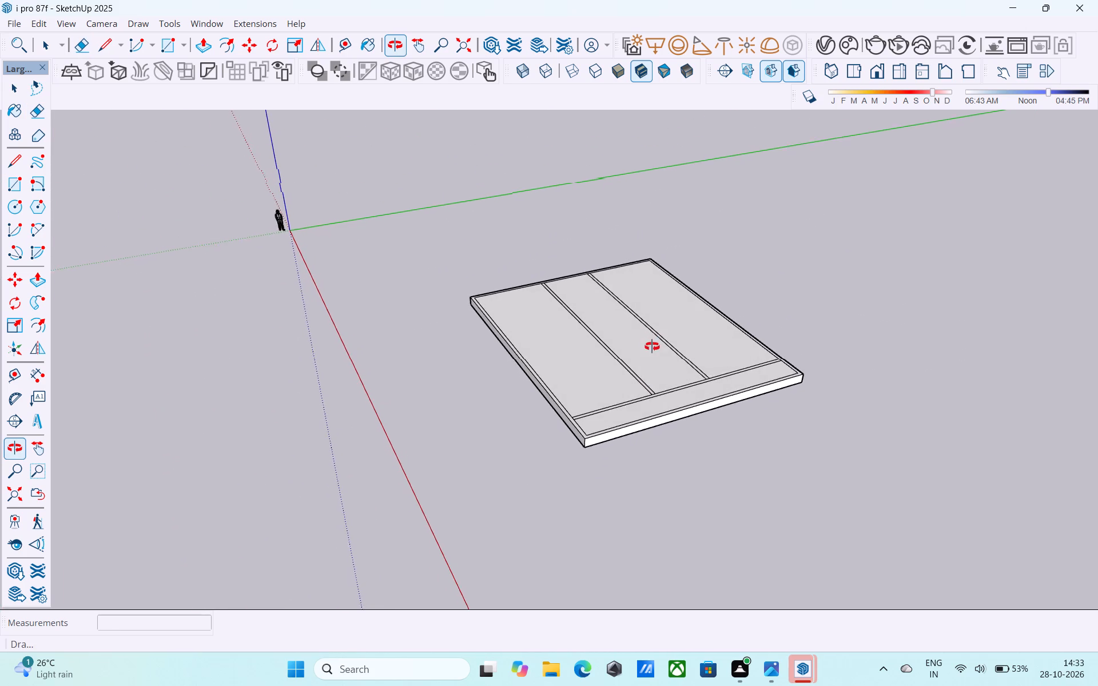
middle_click_drag(652, 346, 253, 395)
middle_click_drag(559, 500, 488, 366)
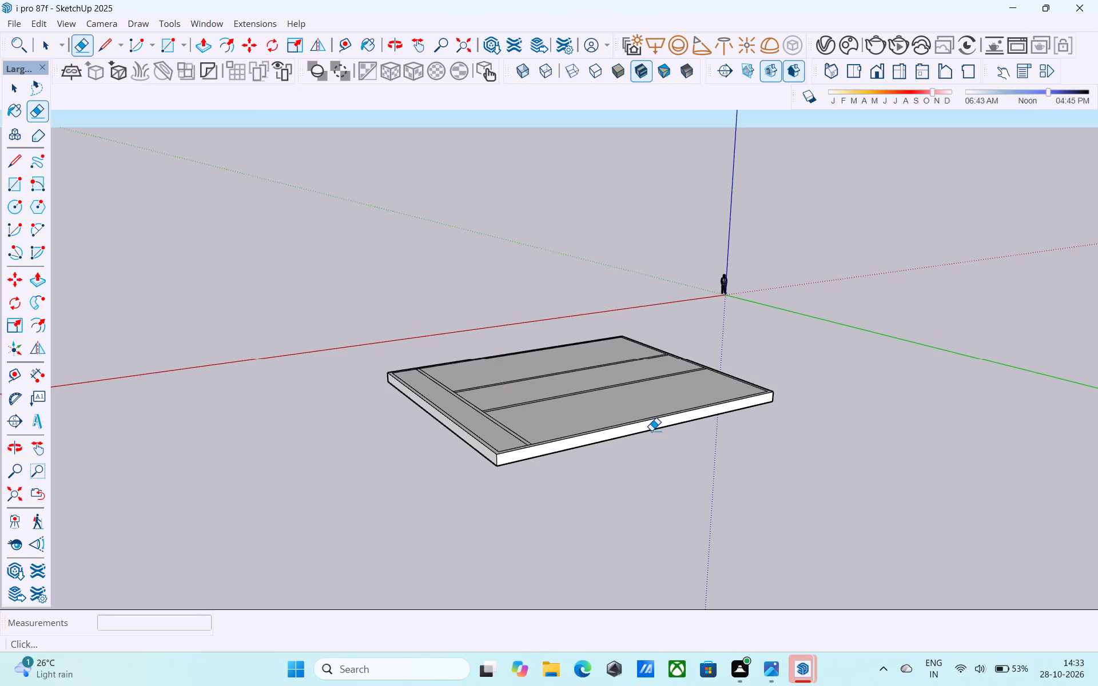
key("space")
scroll(631, 474, "down", 6)
middle_click_drag(628, 485, 687, 430)
scroll(568, 457, "up", 8)
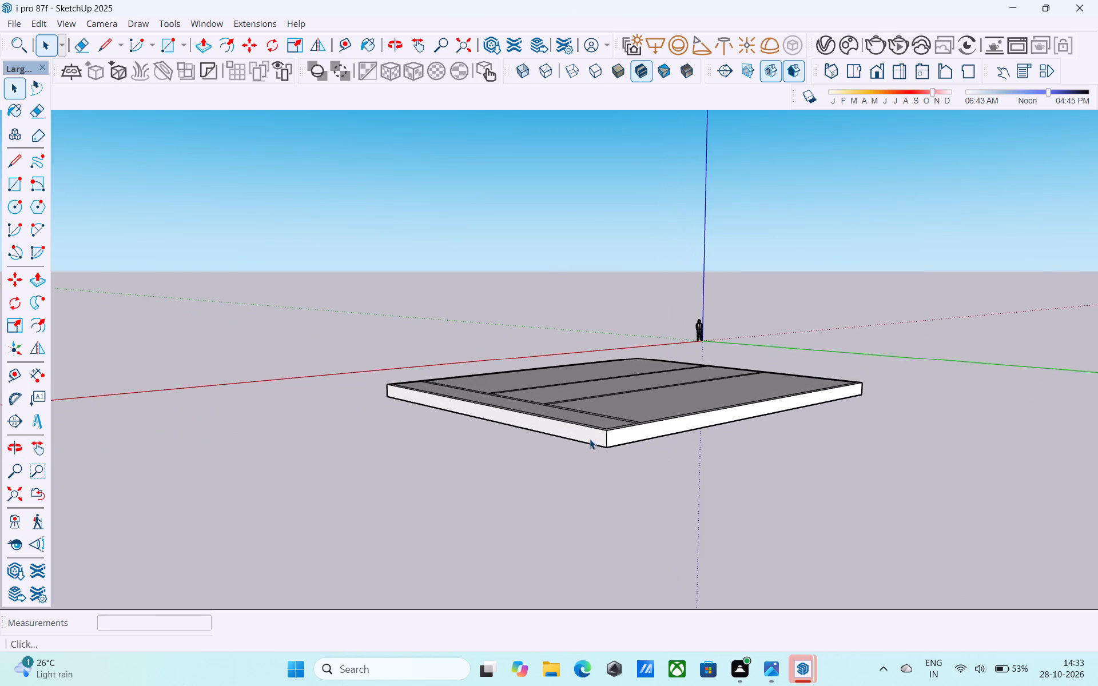
scroll(590, 439, "down", 7)
middle_click_drag(610, 437, 608, 452)
left_click_drag(620, 459, 629, 472)
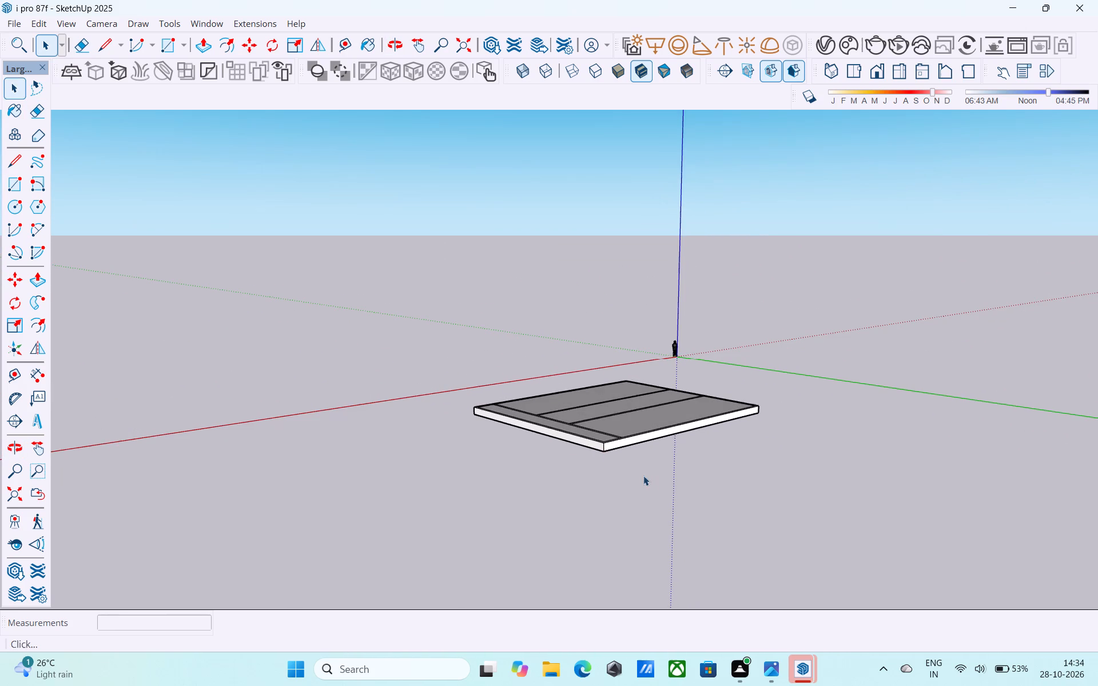
scroll(642, 460, "down", 4)
middle_click_drag(640, 460, 557, 411)
middle_click_drag(680, 418, 669, 464)
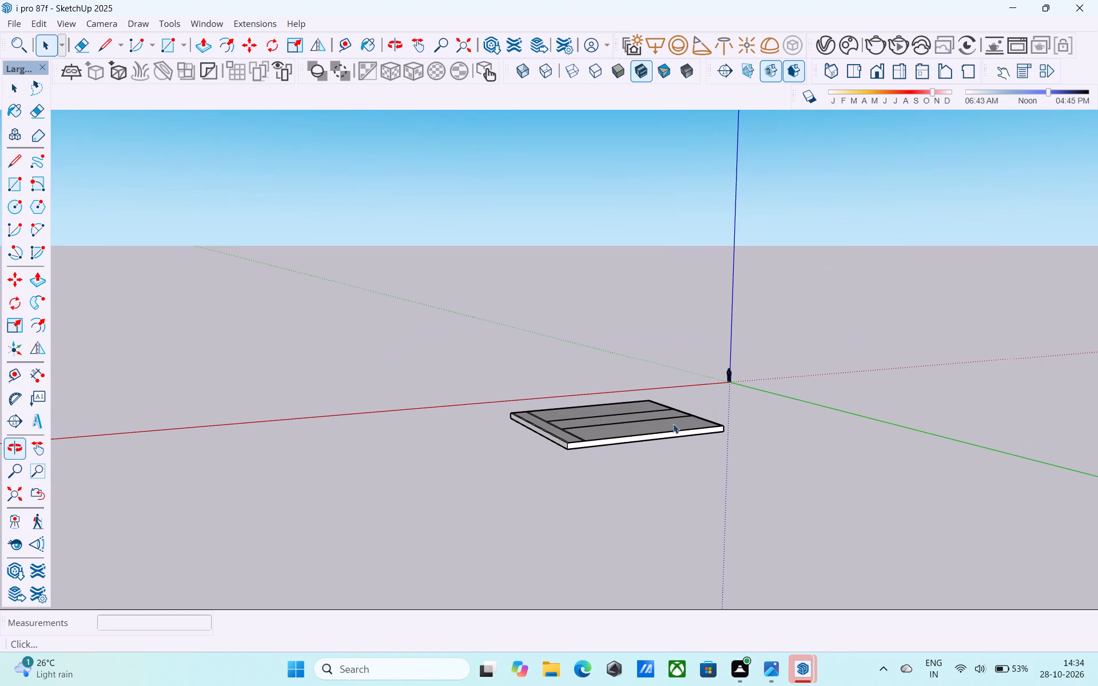
middle_click_drag(635, 433, 733, 462)
scroll(678, 444, "up", 1)
middle_click_drag(743, 464, 742, 411)
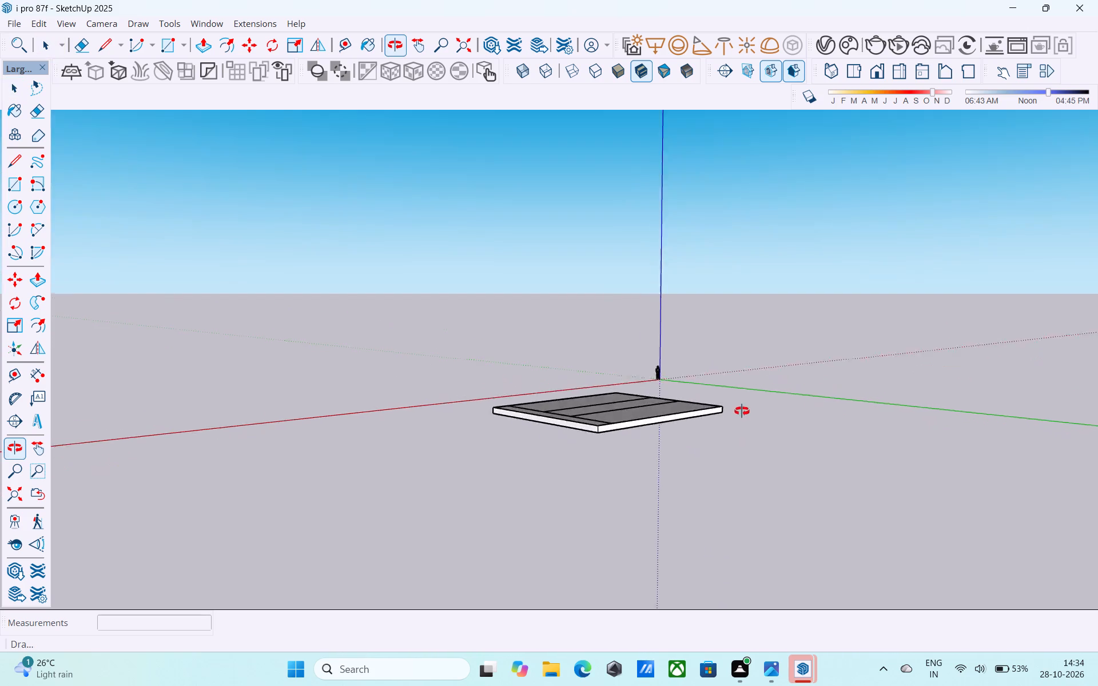
middle_click_drag(742, 411, 717, 521)
scroll(602, 492, "up", 3)
scroll(602, 492, "down", 1)
scroll(602, 492, "up", 6)
middle_click_drag(593, 490, 592, 520)
scroll(609, 480, "up", 6)
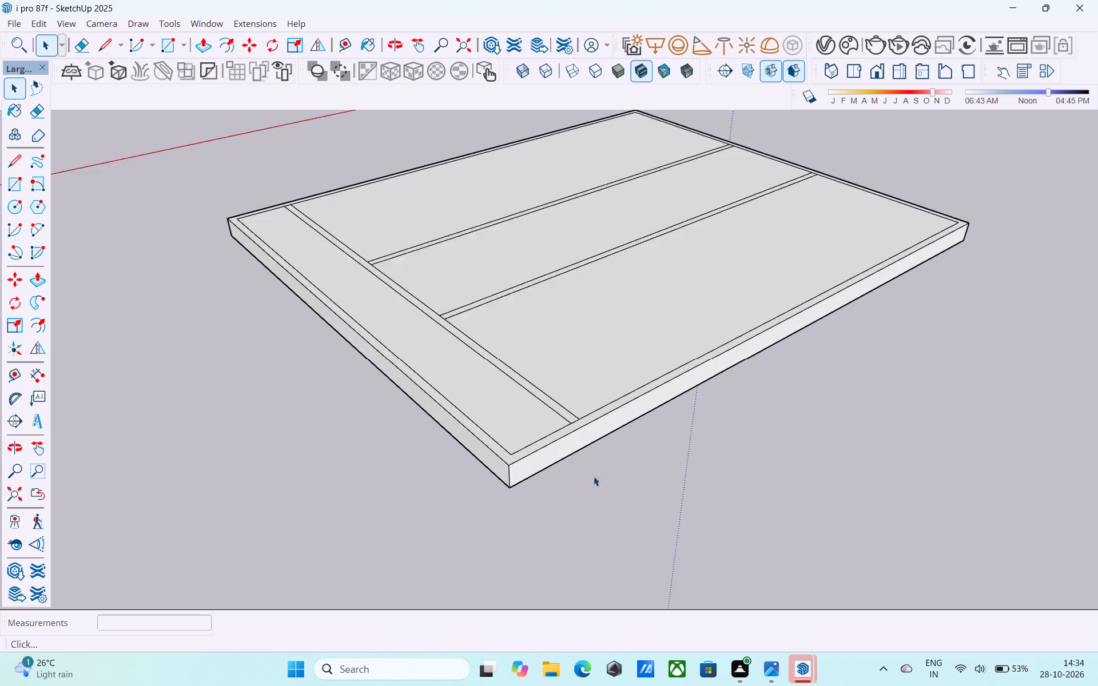
Erase the short border line segment closing one end of the cross strip, joining the strip with the side border.
scroll(594, 476, "up", 2)
middle_click_drag(559, 465, 993, 398)
middle_click_drag(701, 440, 850, 463)
middle_click_drag(523, 323, 568, 261, "shift")
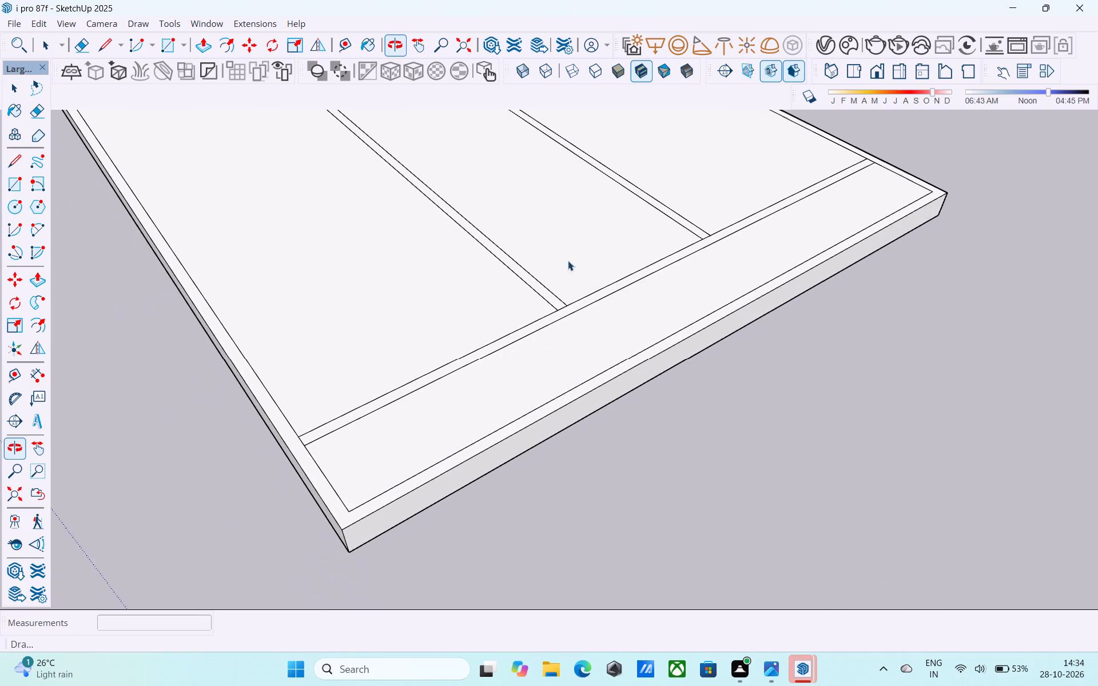
middle_click_drag(568, 261, 568, 254, "shift")
key("e")
scroll(367, 448, "up", 8)
left_click(260, 439)
scroll(411, 366, "down", 3)
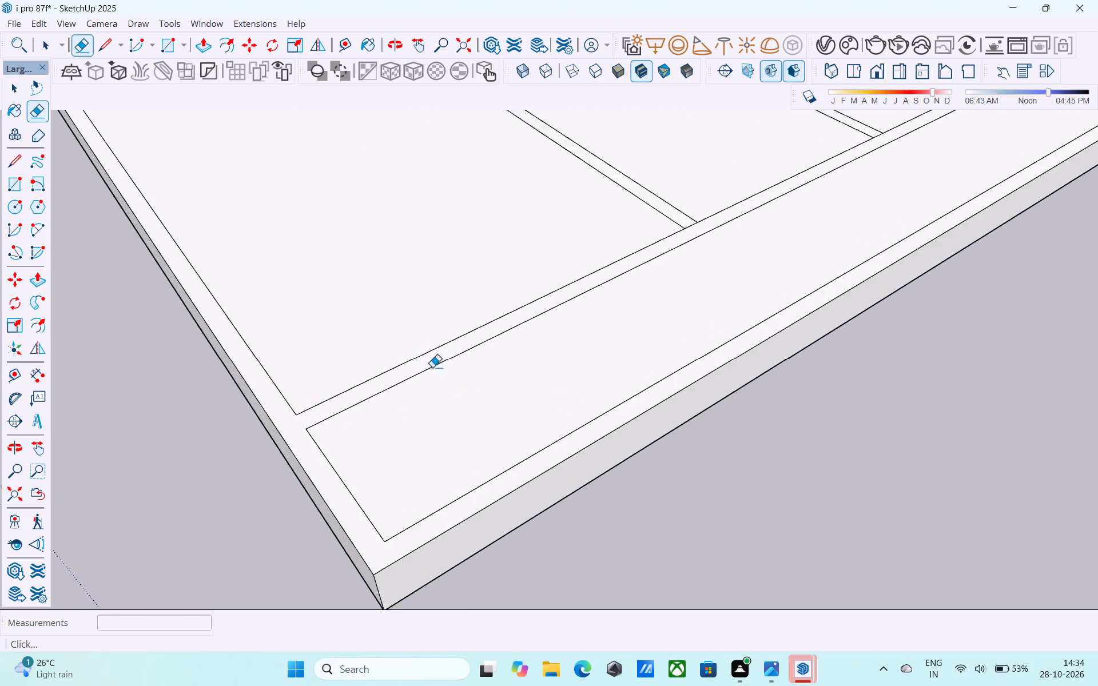
Erase the short line segment separating the first lengthwise strip from the cross strip.
scroll(432, 367, "down", 1)
middle_click_drag(486, 340, 155, 410)
middle_click_drag(381, 405, 496, 402, "shift")
scroll(531, 276, "up", 7)
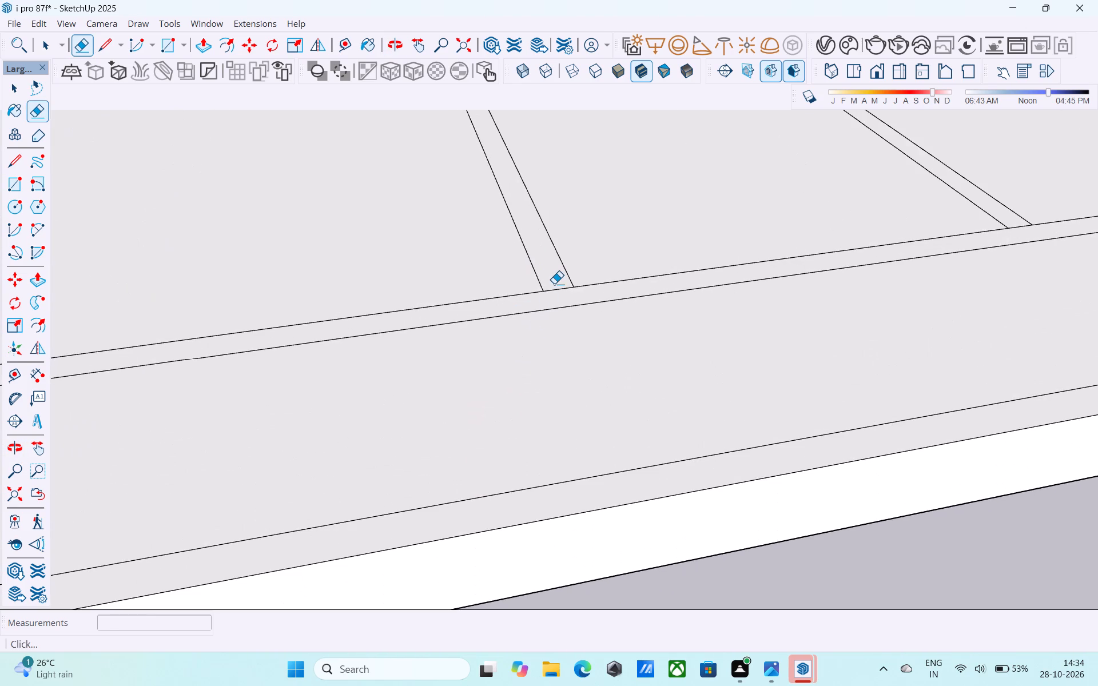
left_click_drag(554, 284, 556, 289)
scroll(559, 298, "down", 3)
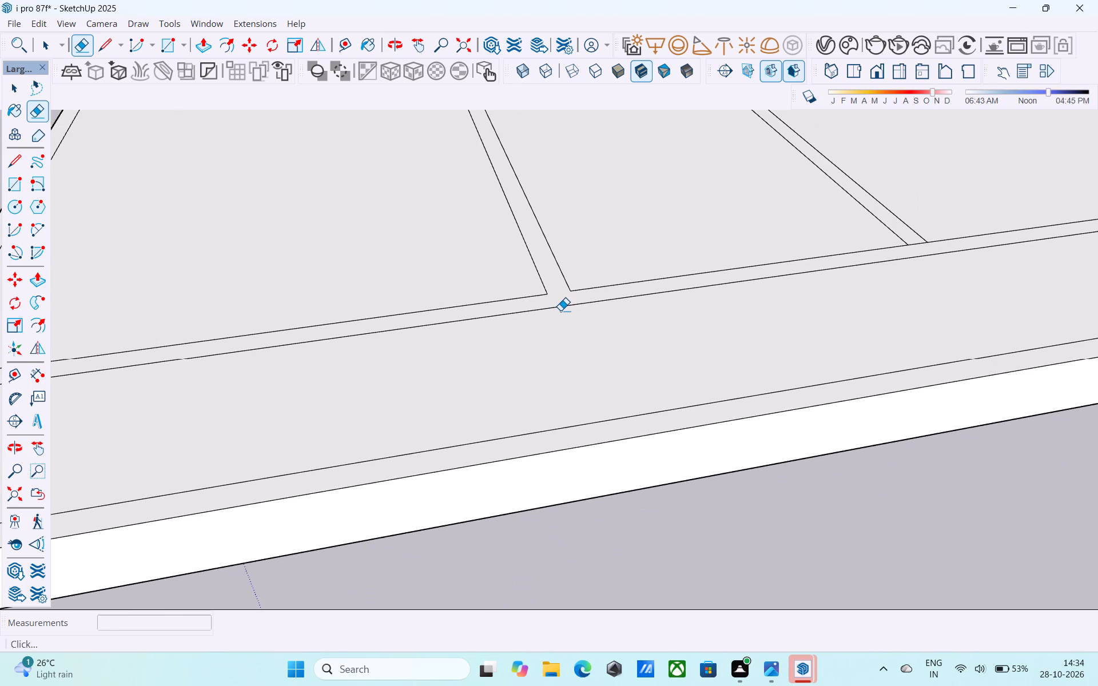
Erase the short line segment separating the second lengthwise strip from the cross strip.
scroll(560, 310, "down", 5)
middle_click_drag(672, 279, 656, 292, "shift")
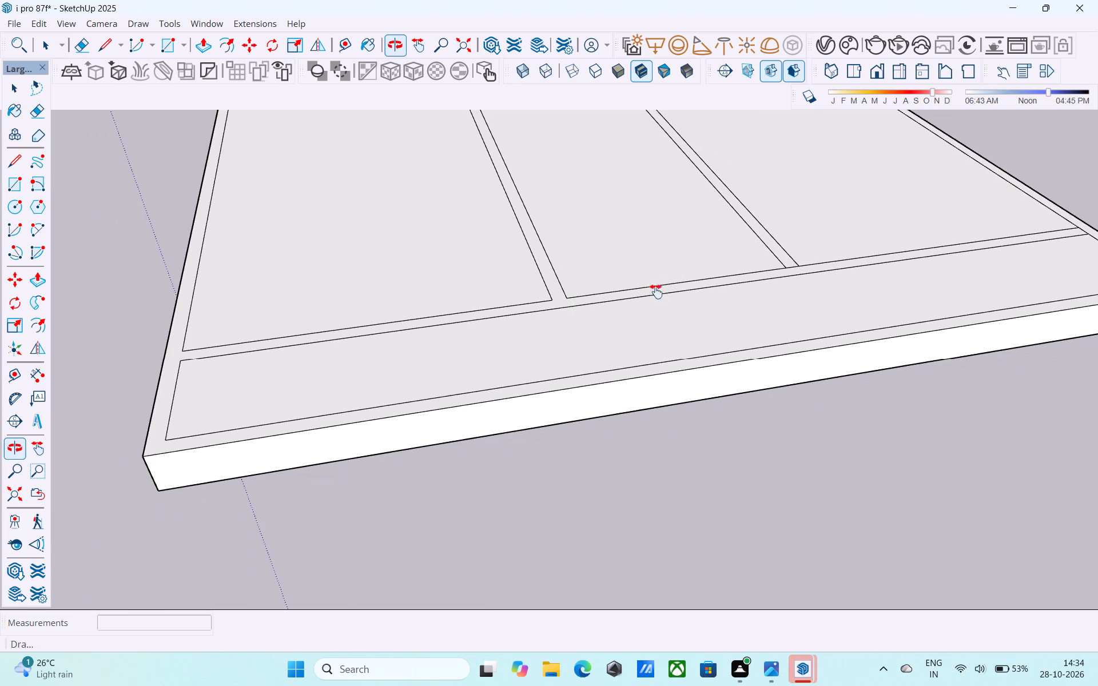
middle_click_drag(656, 292, 499, 353, "shift")
scroll(635, 350, "up", 8)
left_click(615, 333)
scroll(611, 317, "down", 2)
scroll(611, 317, "up", 2)
scroll(611, 317, "down", 4)
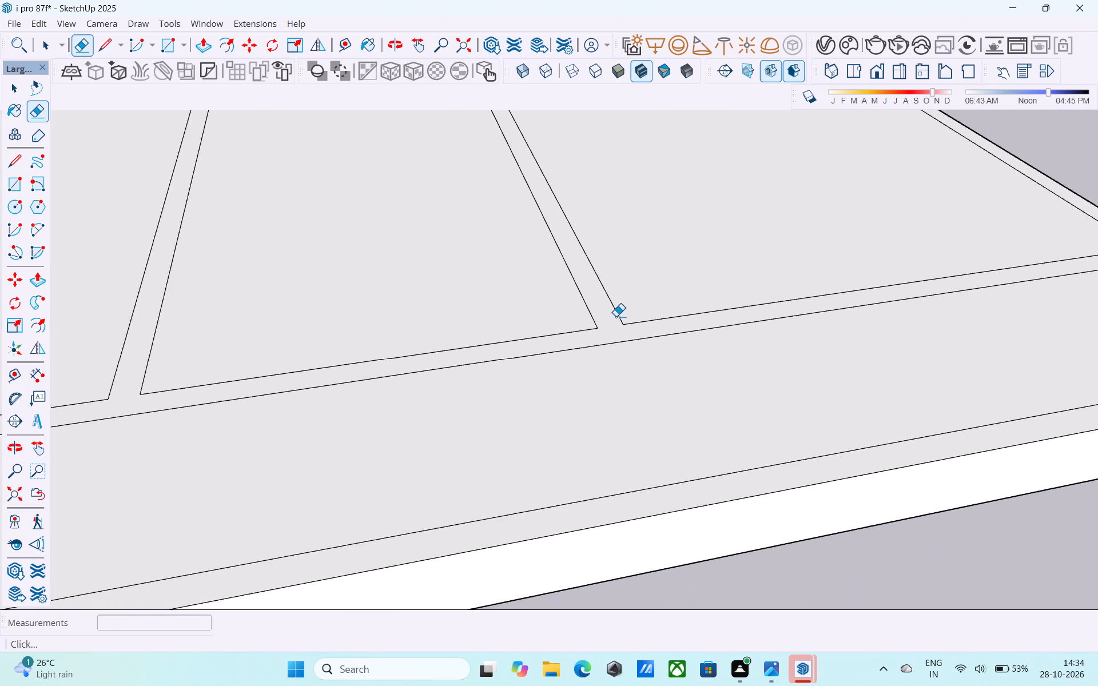
scroll(616, 316, "down", 7)
scroll(633, 313, "up", 2)
scroll(633, 313, "down", 11)
middle_click(470, 388, "shift")
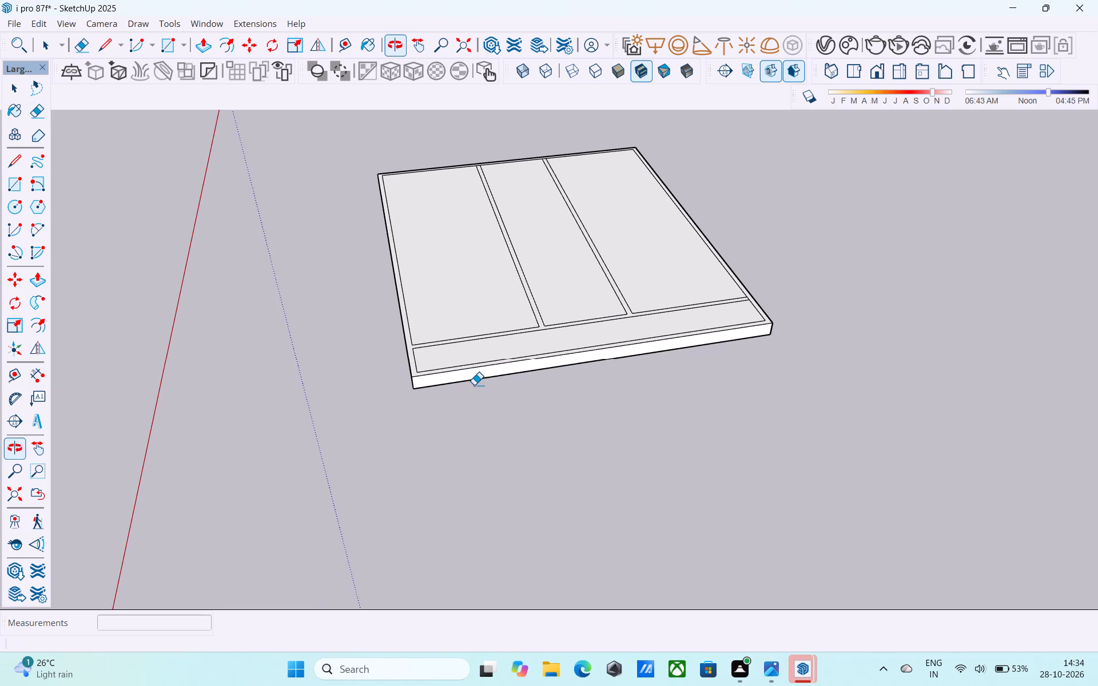
key("space")
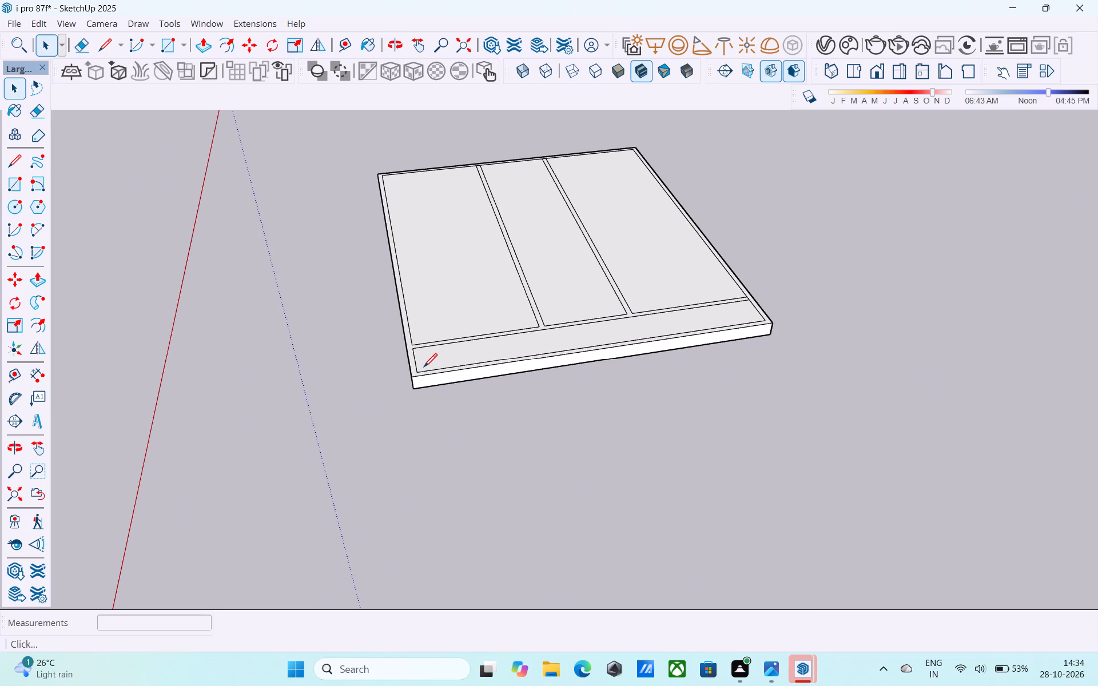
At the opened end, draw a line extending the cross strip's near line across the side border to the slab's outer edge.
key("l")
scroll(420, 368, "up", 10)
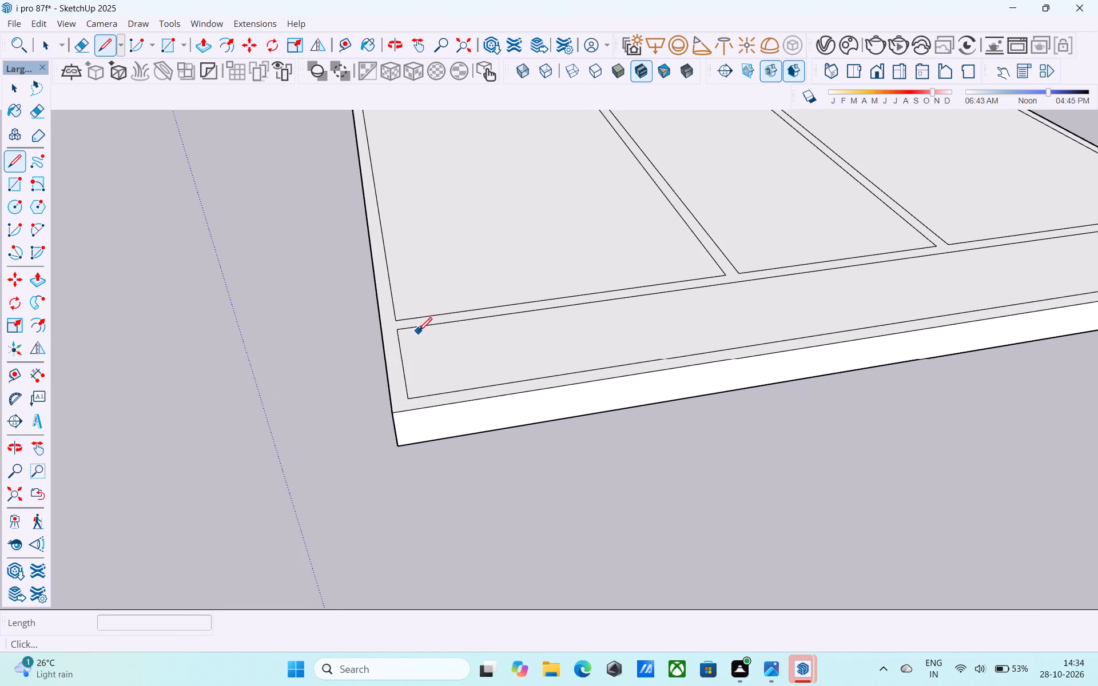
left_click(402, 325)
left_click(384, 327)
scroll(391, 331, "down", 5)
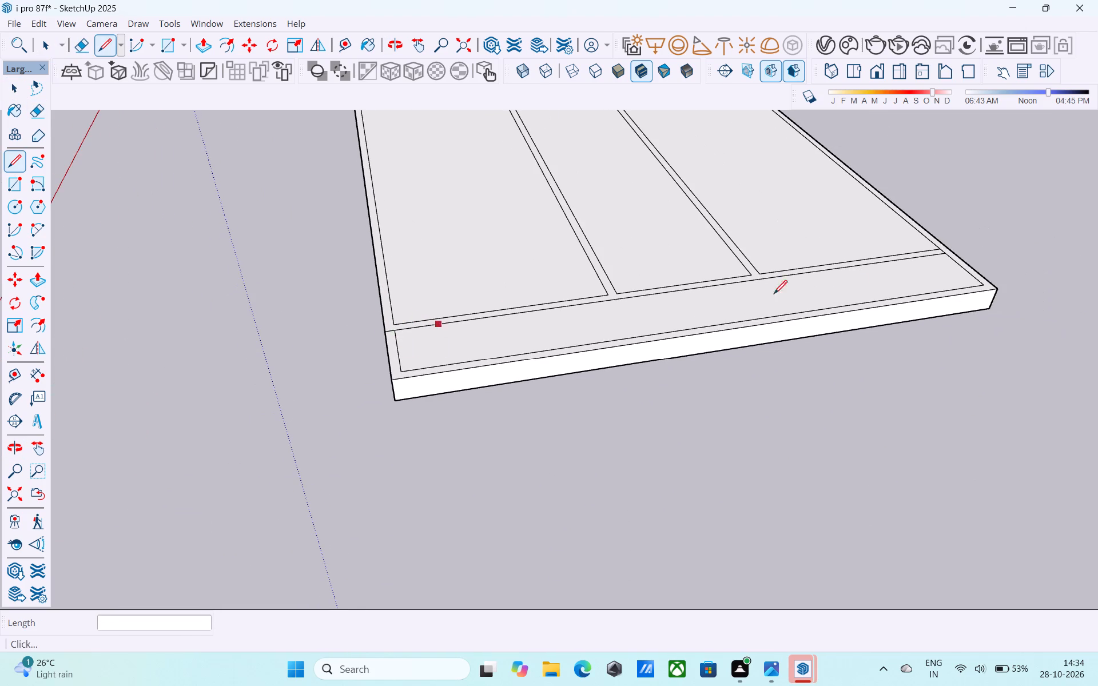
middle_click_drag(957, 297, 868, 408, "shift")
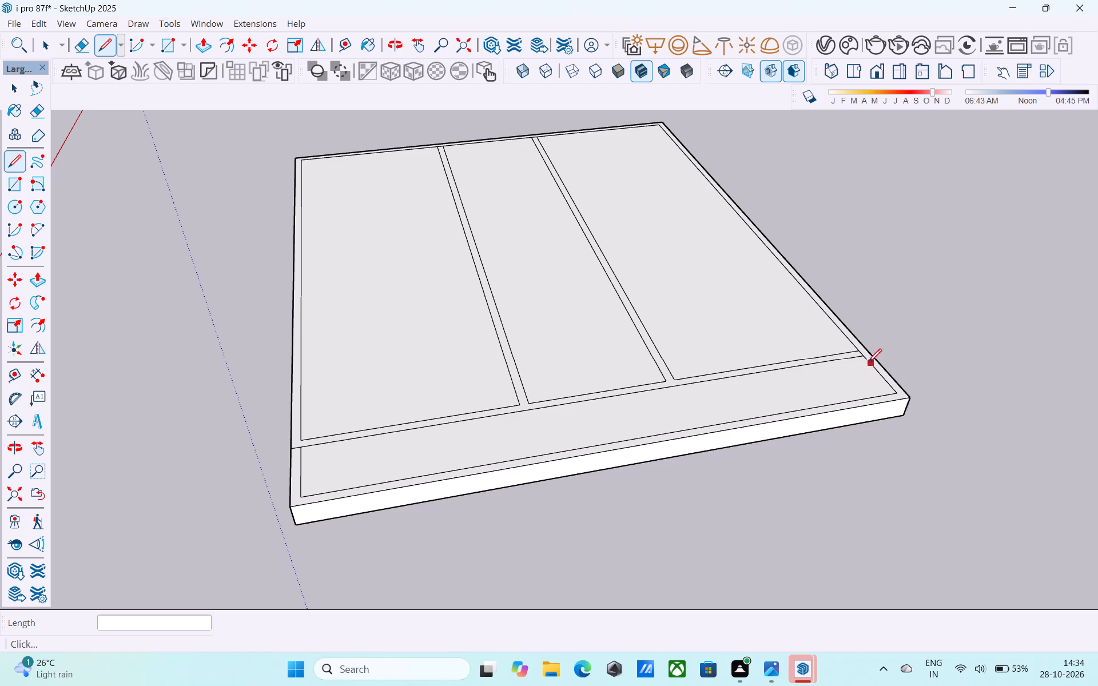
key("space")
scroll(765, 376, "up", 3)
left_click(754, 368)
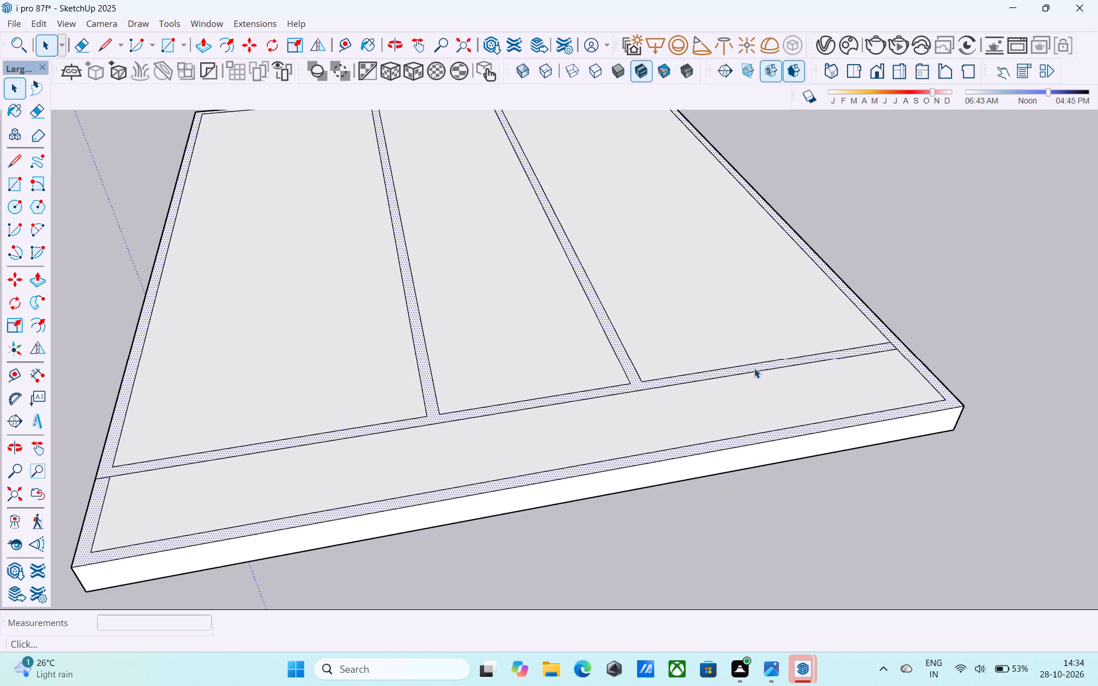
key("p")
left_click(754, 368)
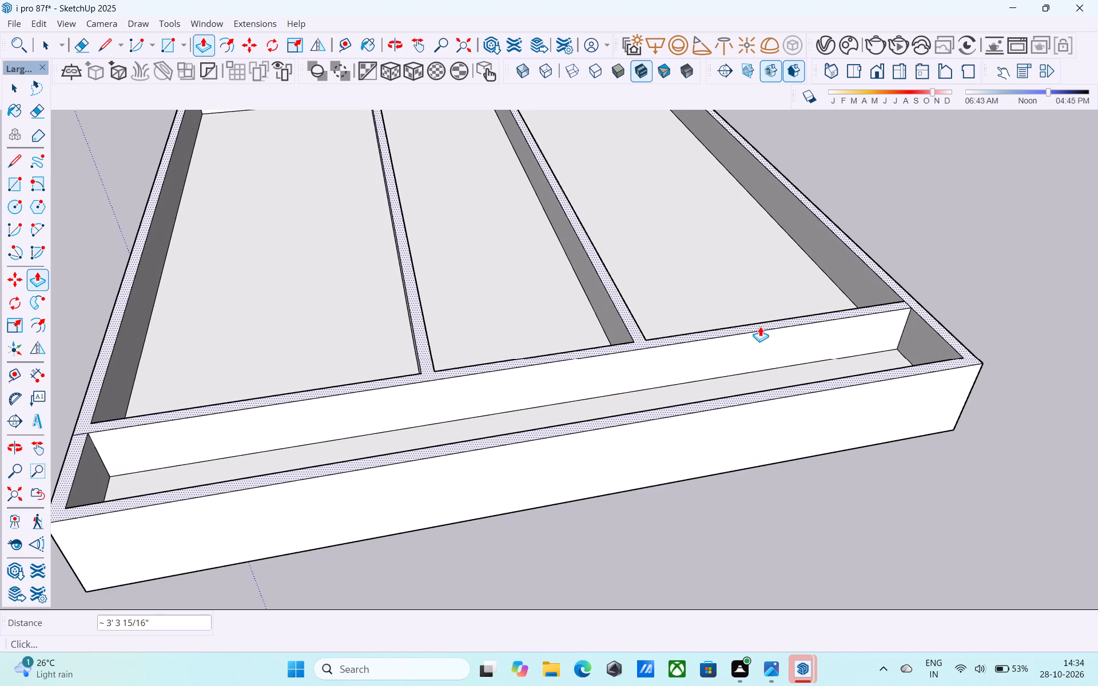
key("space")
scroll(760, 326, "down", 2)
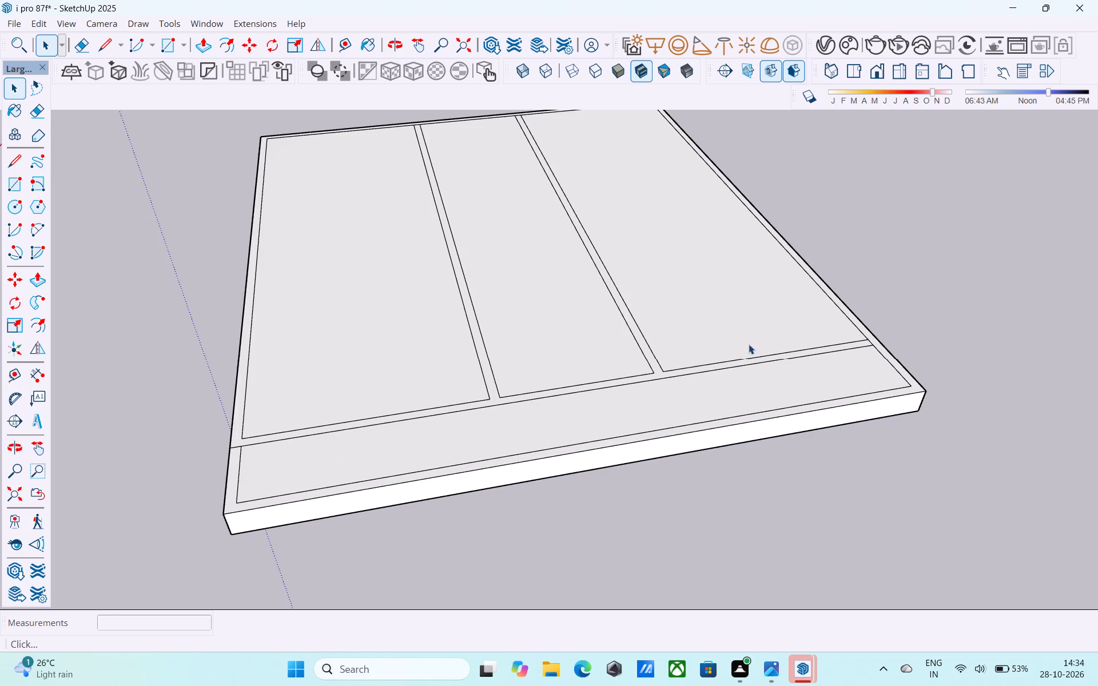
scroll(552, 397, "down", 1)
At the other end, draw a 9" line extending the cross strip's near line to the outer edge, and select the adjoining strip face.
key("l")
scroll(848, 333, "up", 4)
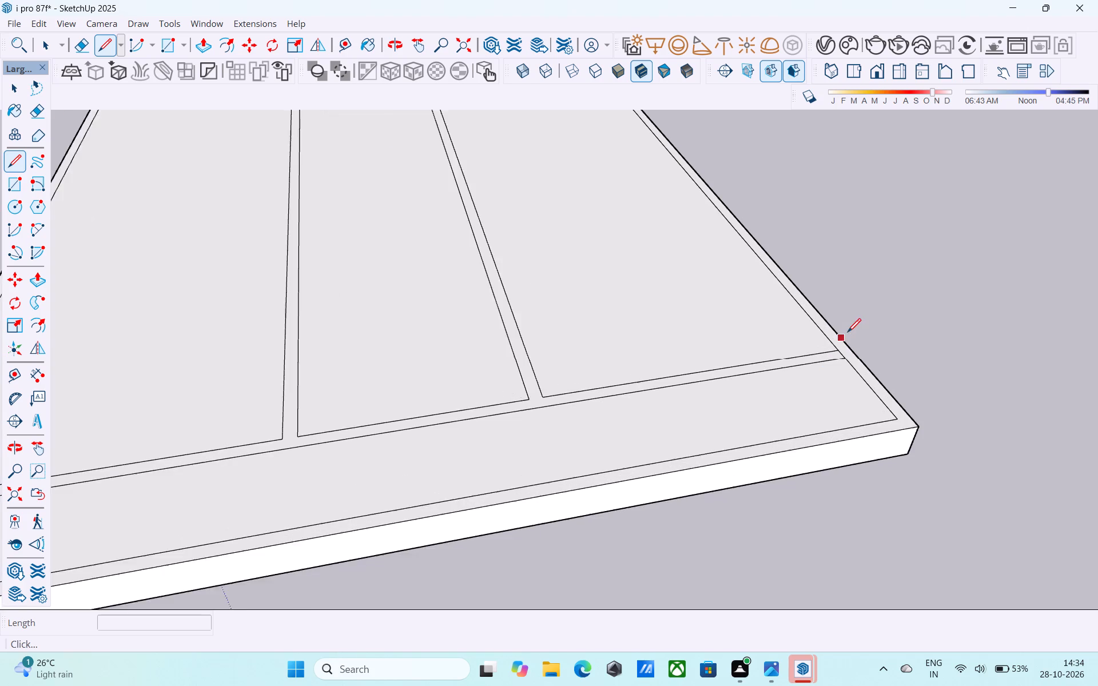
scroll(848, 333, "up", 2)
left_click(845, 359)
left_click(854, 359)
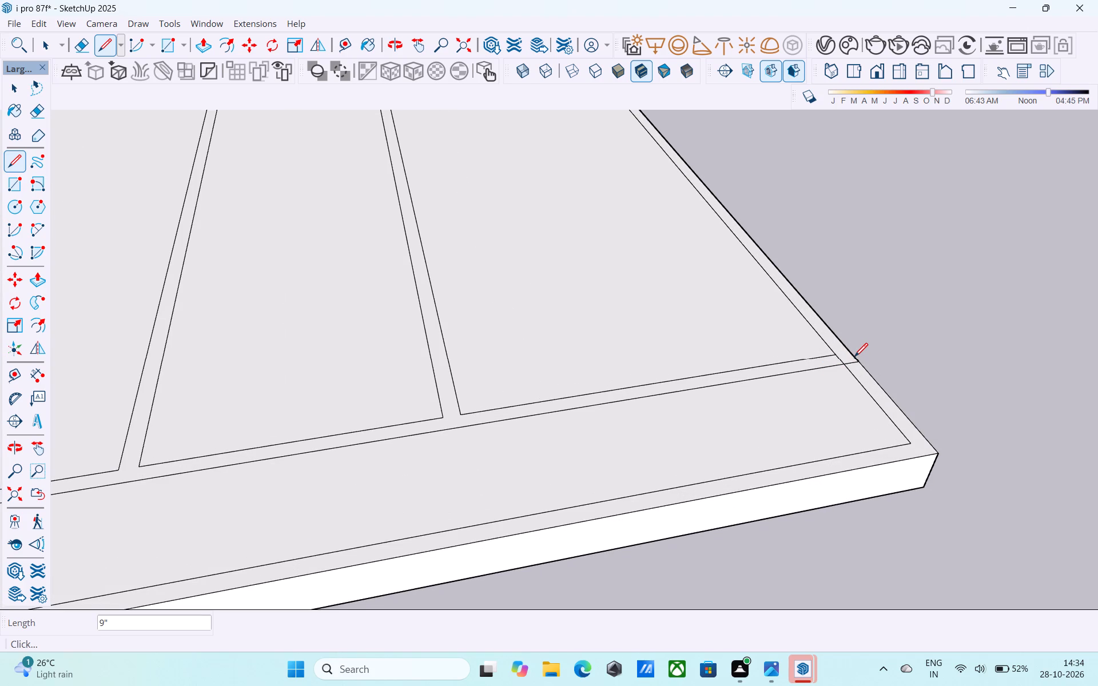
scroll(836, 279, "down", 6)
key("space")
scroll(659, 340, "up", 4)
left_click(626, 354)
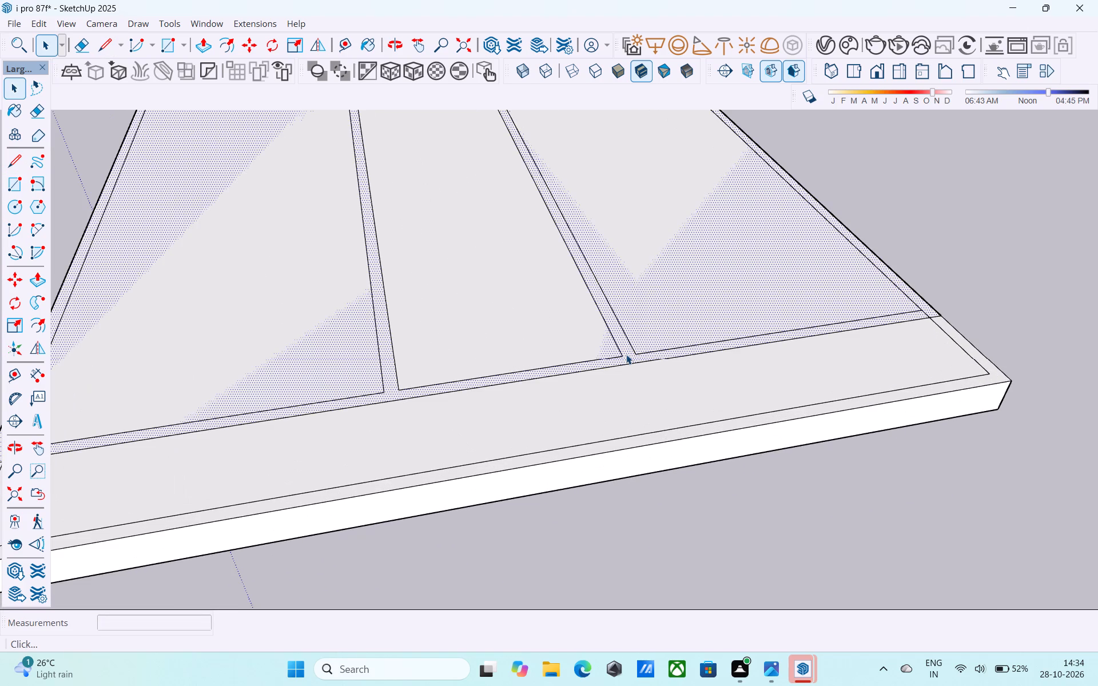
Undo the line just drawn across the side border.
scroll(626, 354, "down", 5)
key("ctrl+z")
At the same end, draw a line from the cross strip's inner corner, on the lengthwise strips' side, across the border to the outer edge.
middle_click_drag(706, 352, 395, 351)
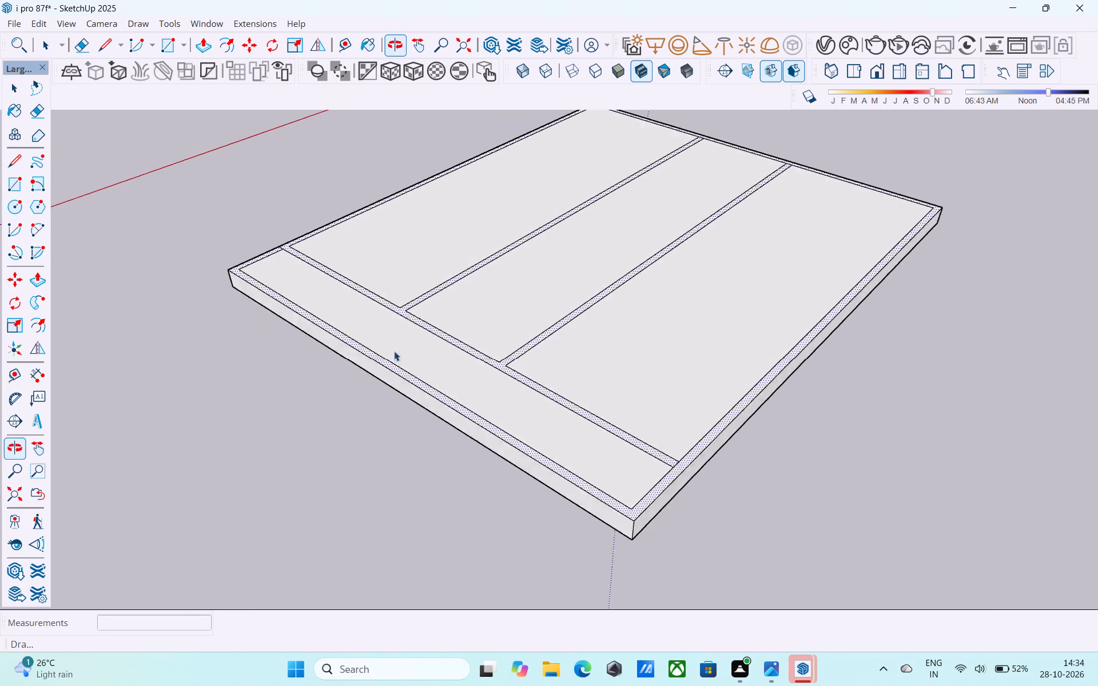
middle_click(394, 351)
middle_click_drag(927, 284, 906, 326)
scroll(616, 555, "up", 5)
scroll(629, 537, "down", 4)
middle_click_drag(629, 537, 640, 554, "shift")
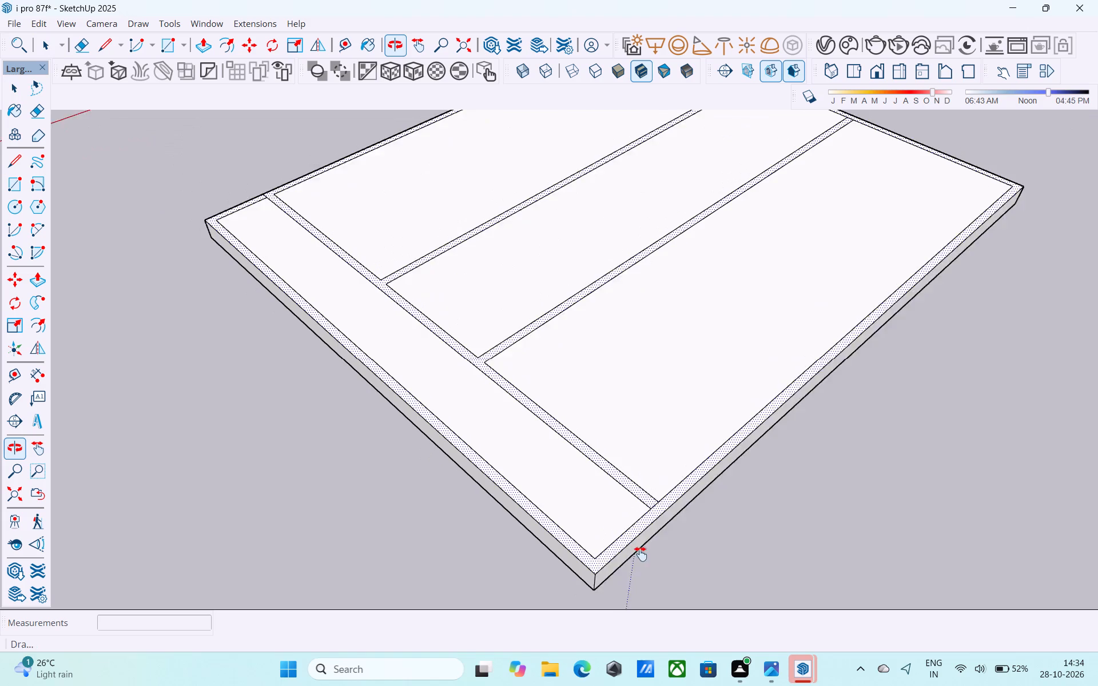
middle_click_drag(640, 554, 653, 563, "shift")
scroll(667, 523, "up", 3)
scroll(667, 521, "down", 4)
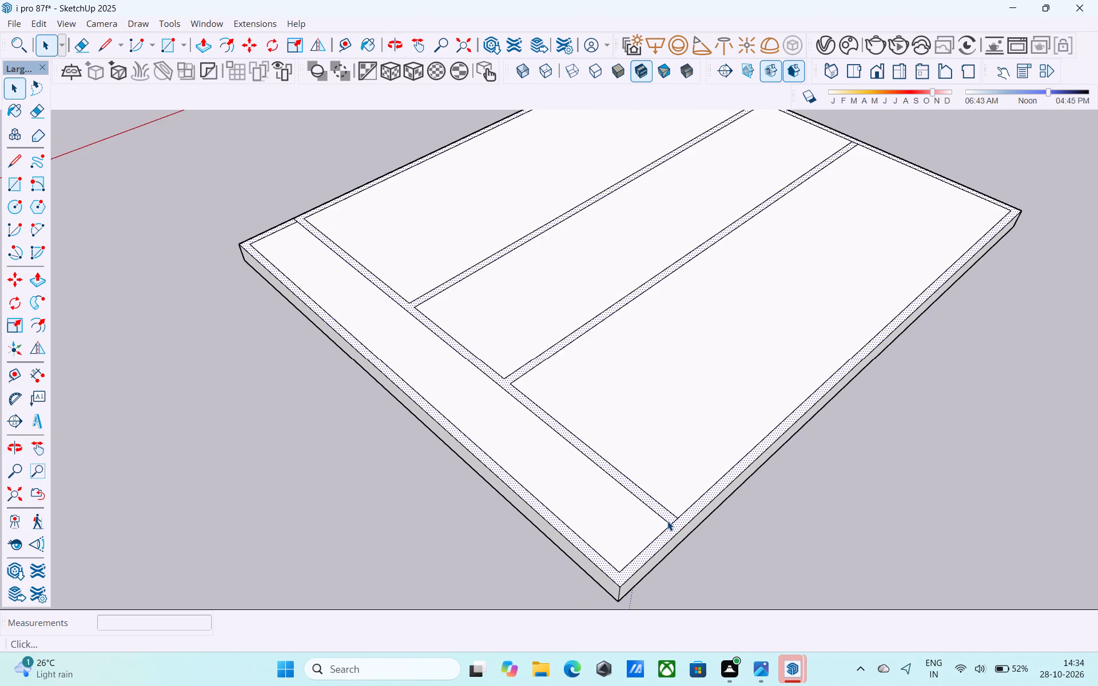
scroll(667, 521, "up", 9)
key("l")
left_click(689, 516)
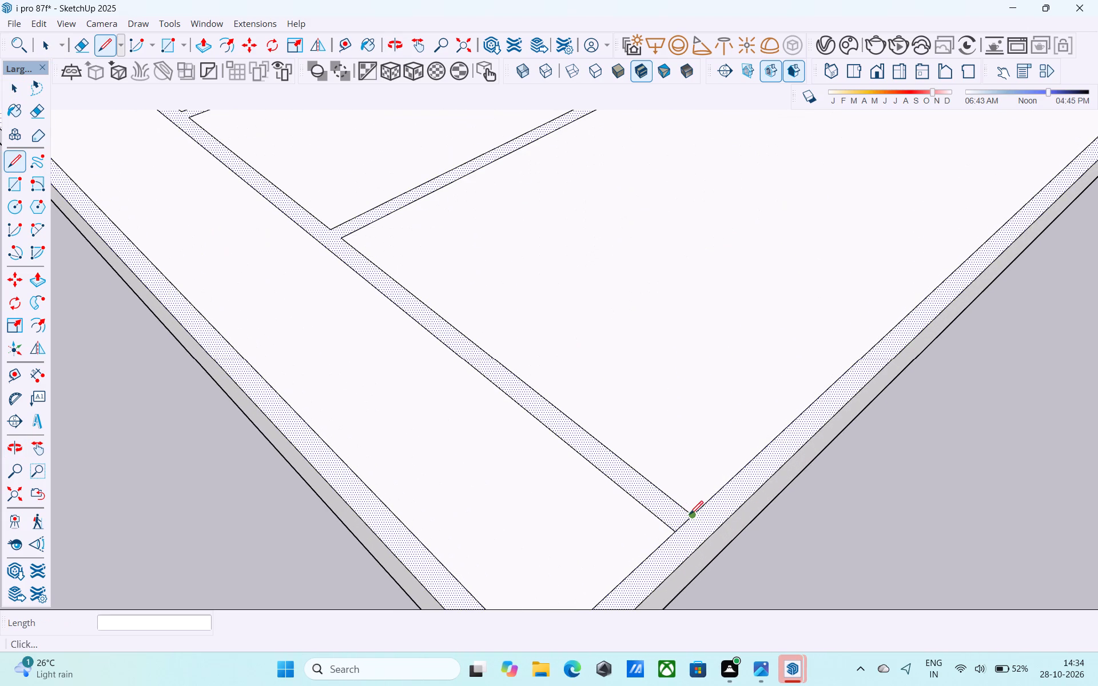
left_click(714, 539)
key("space")
scroll(715, 538, "down", 5)
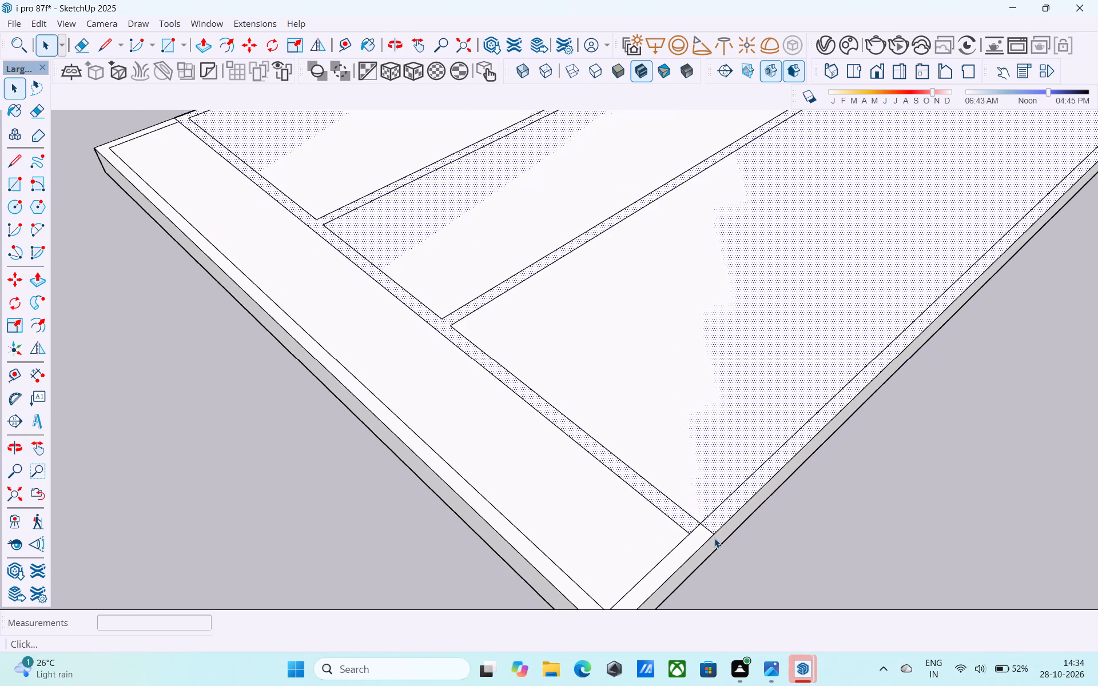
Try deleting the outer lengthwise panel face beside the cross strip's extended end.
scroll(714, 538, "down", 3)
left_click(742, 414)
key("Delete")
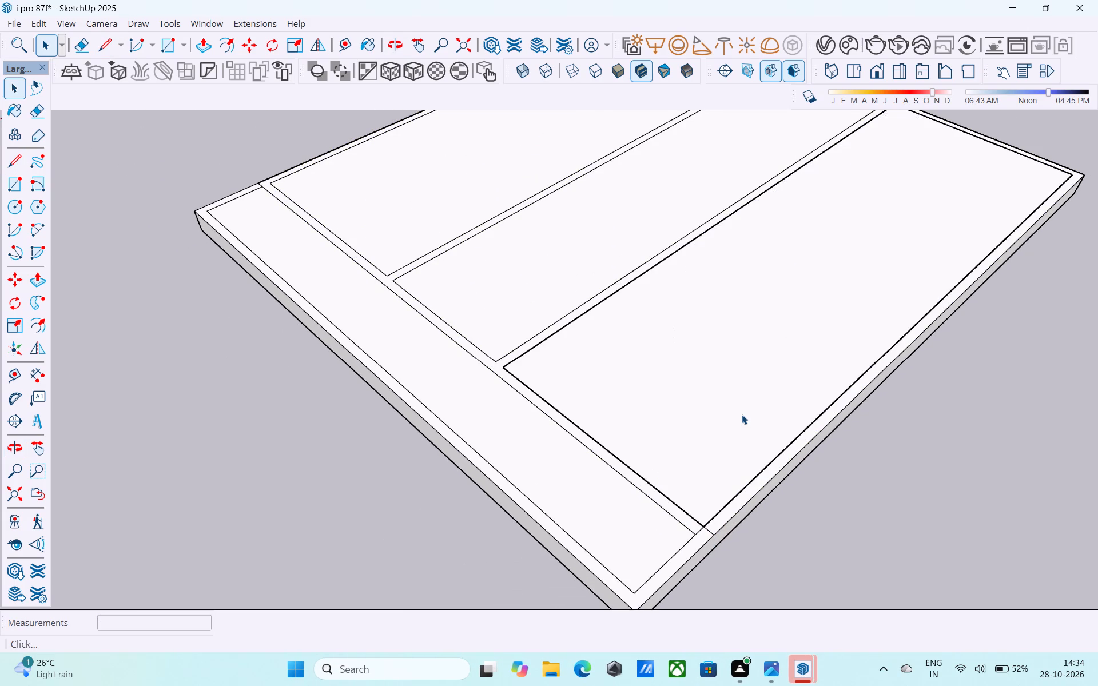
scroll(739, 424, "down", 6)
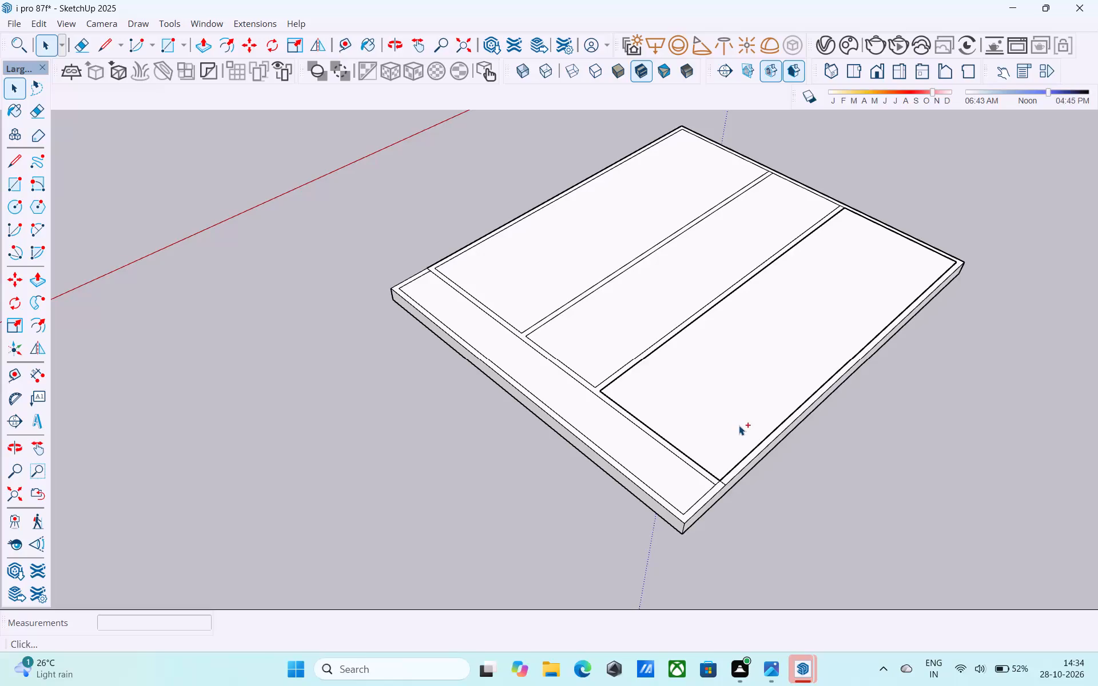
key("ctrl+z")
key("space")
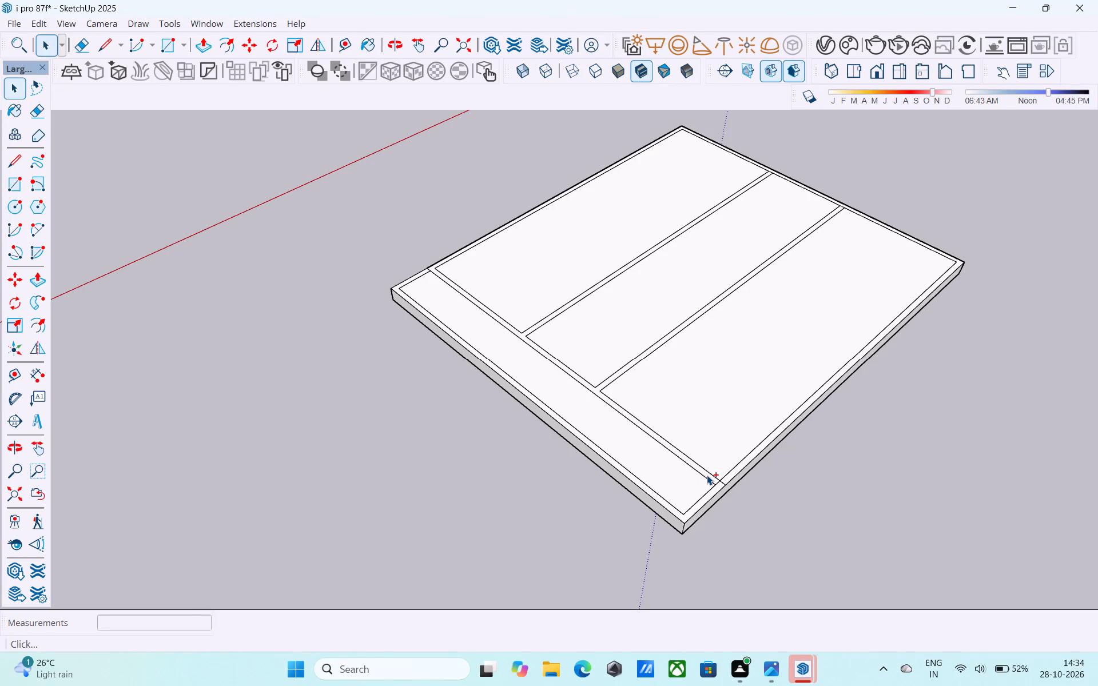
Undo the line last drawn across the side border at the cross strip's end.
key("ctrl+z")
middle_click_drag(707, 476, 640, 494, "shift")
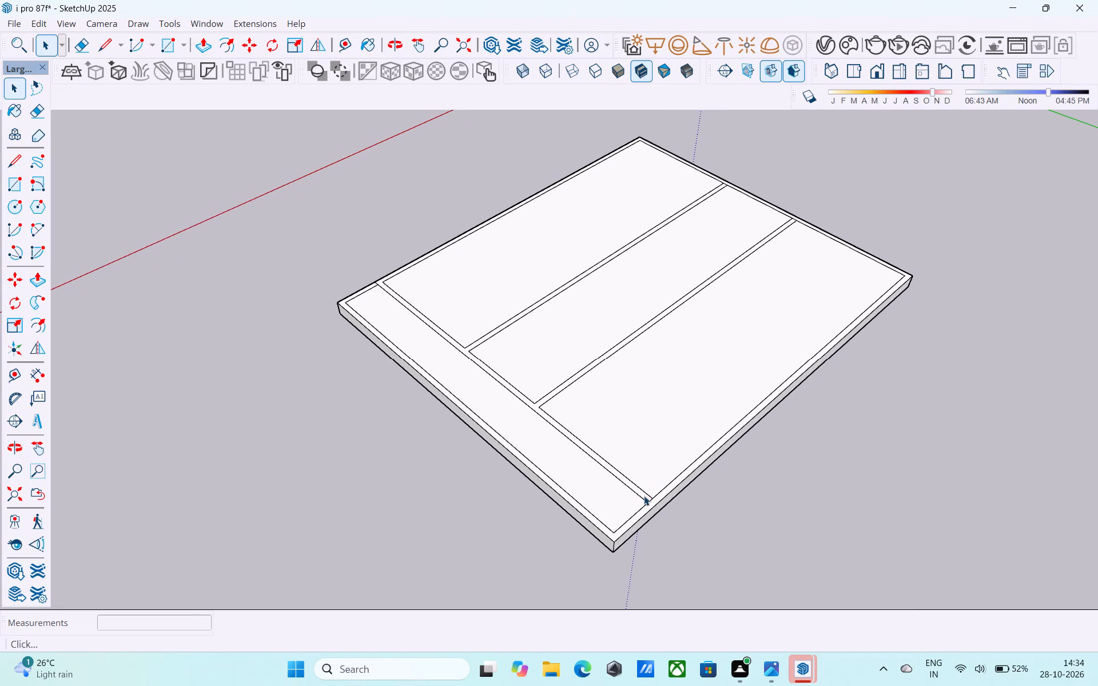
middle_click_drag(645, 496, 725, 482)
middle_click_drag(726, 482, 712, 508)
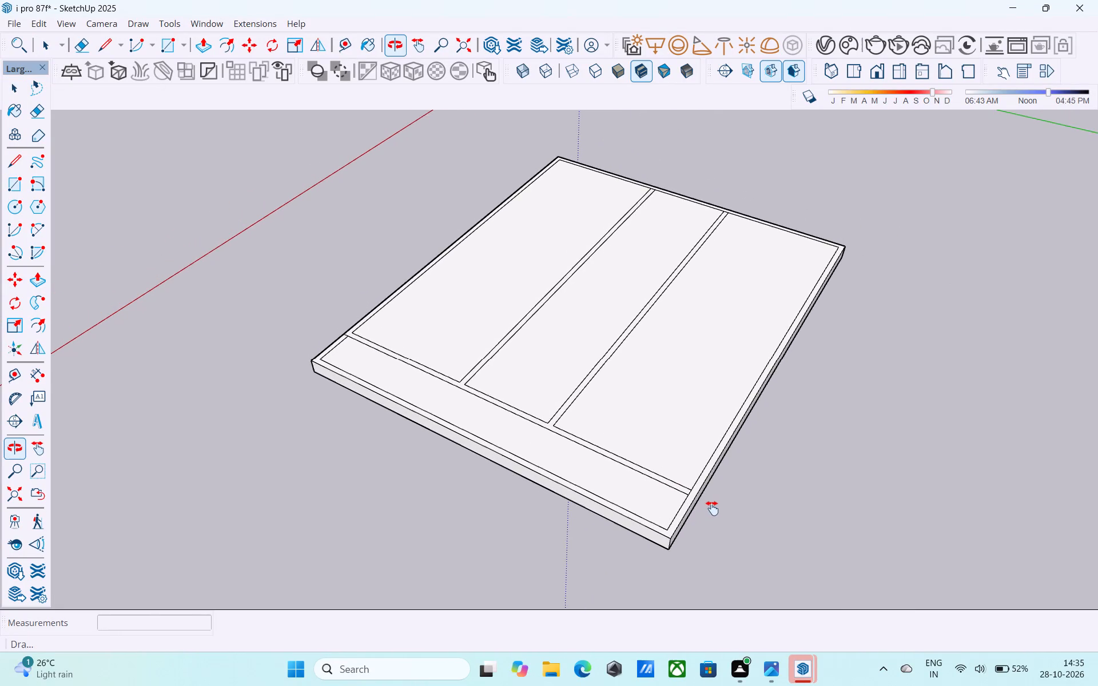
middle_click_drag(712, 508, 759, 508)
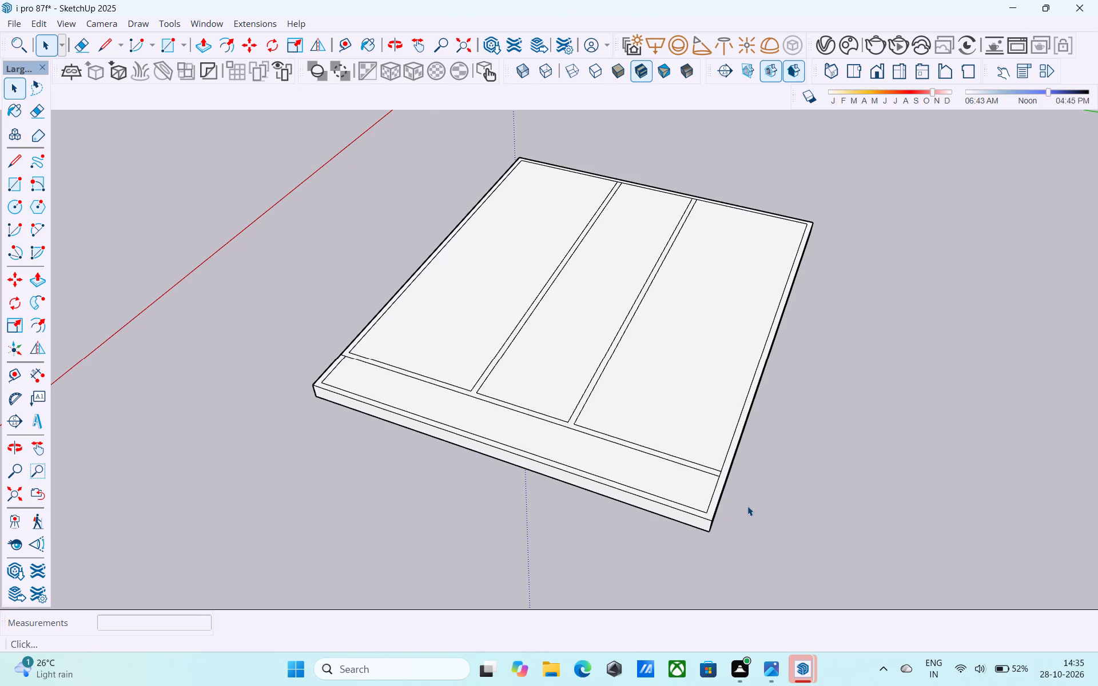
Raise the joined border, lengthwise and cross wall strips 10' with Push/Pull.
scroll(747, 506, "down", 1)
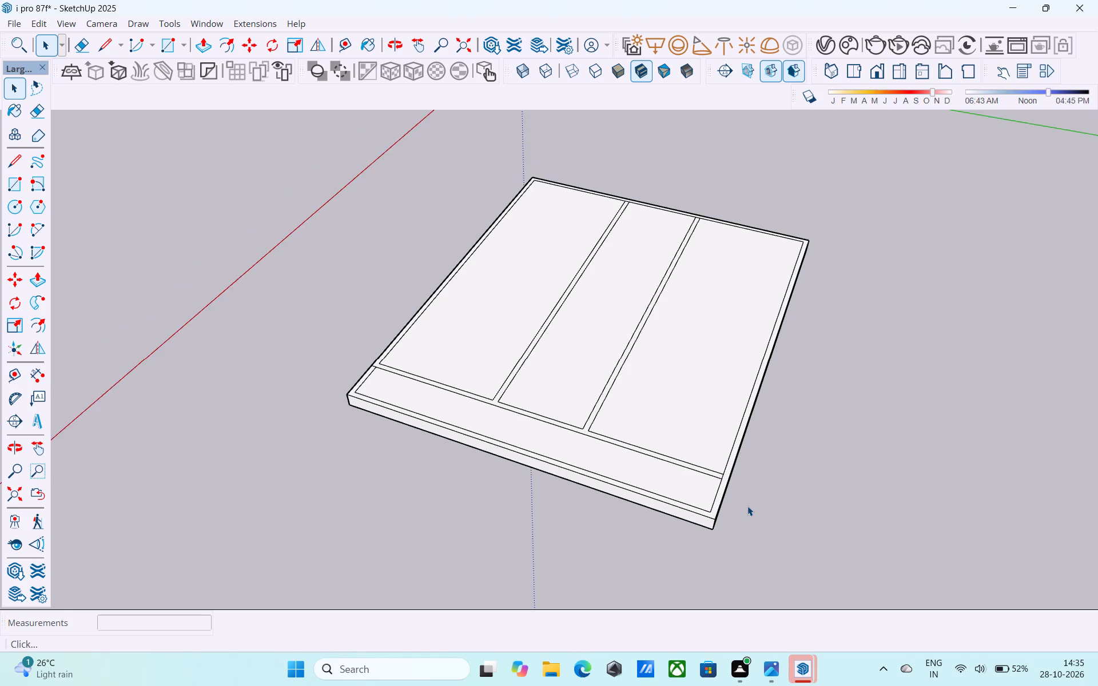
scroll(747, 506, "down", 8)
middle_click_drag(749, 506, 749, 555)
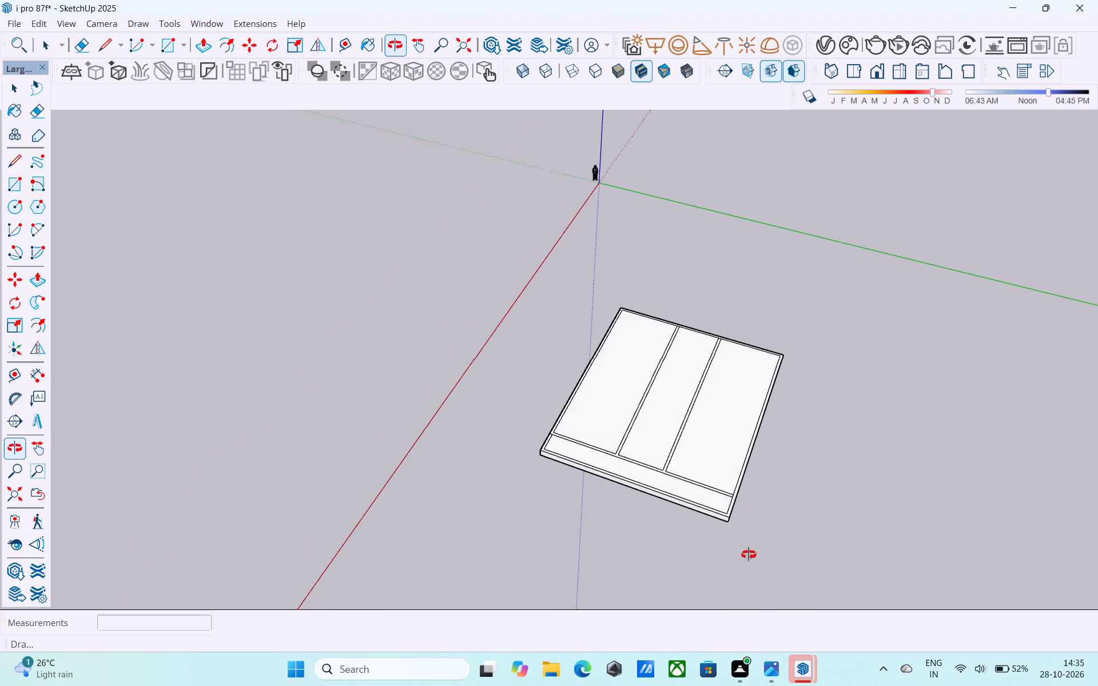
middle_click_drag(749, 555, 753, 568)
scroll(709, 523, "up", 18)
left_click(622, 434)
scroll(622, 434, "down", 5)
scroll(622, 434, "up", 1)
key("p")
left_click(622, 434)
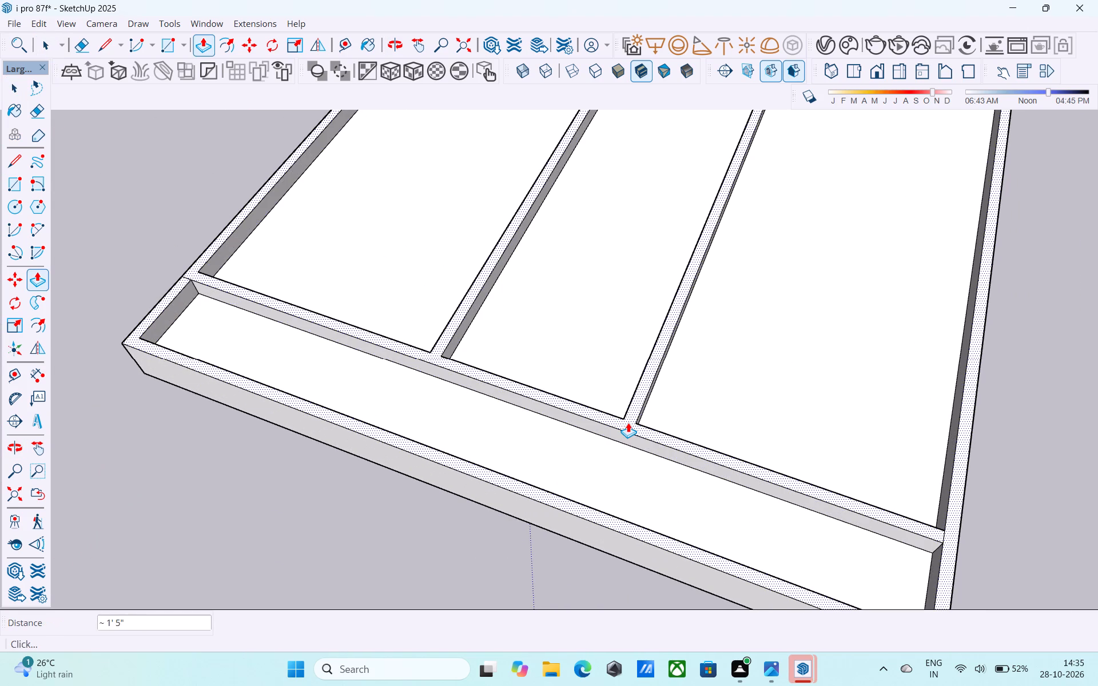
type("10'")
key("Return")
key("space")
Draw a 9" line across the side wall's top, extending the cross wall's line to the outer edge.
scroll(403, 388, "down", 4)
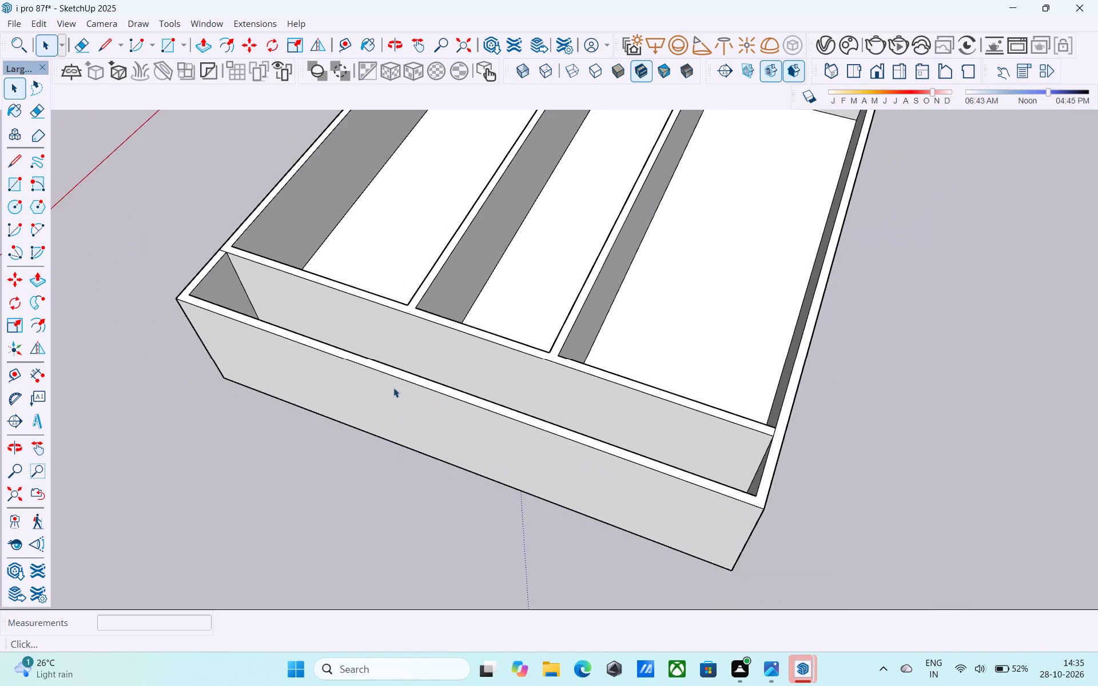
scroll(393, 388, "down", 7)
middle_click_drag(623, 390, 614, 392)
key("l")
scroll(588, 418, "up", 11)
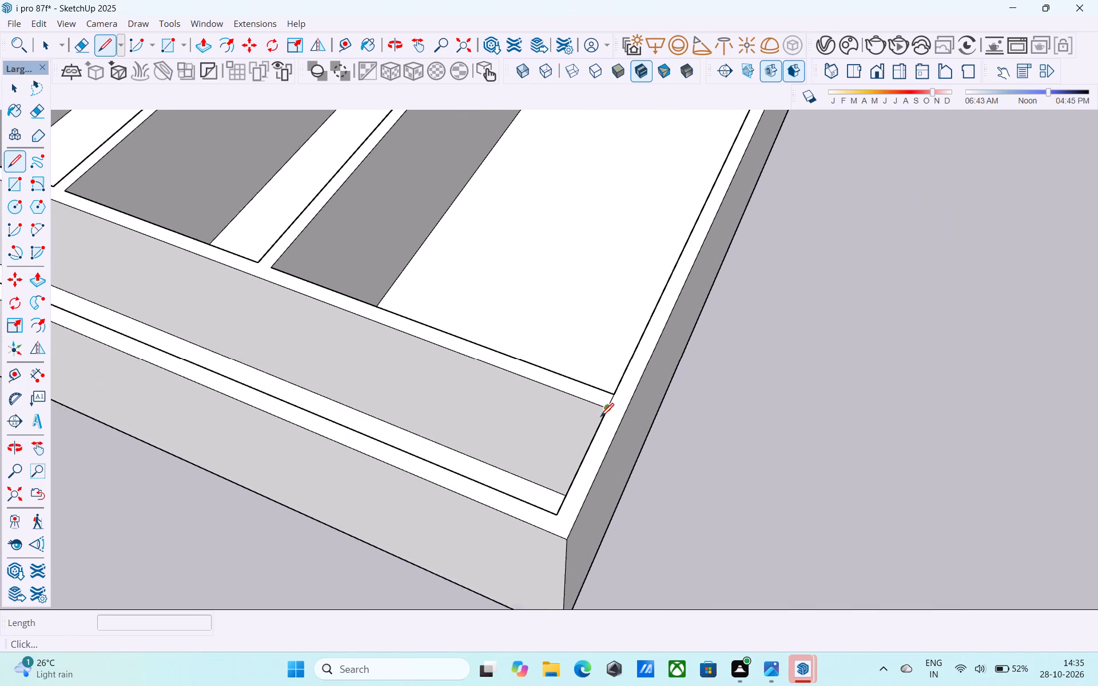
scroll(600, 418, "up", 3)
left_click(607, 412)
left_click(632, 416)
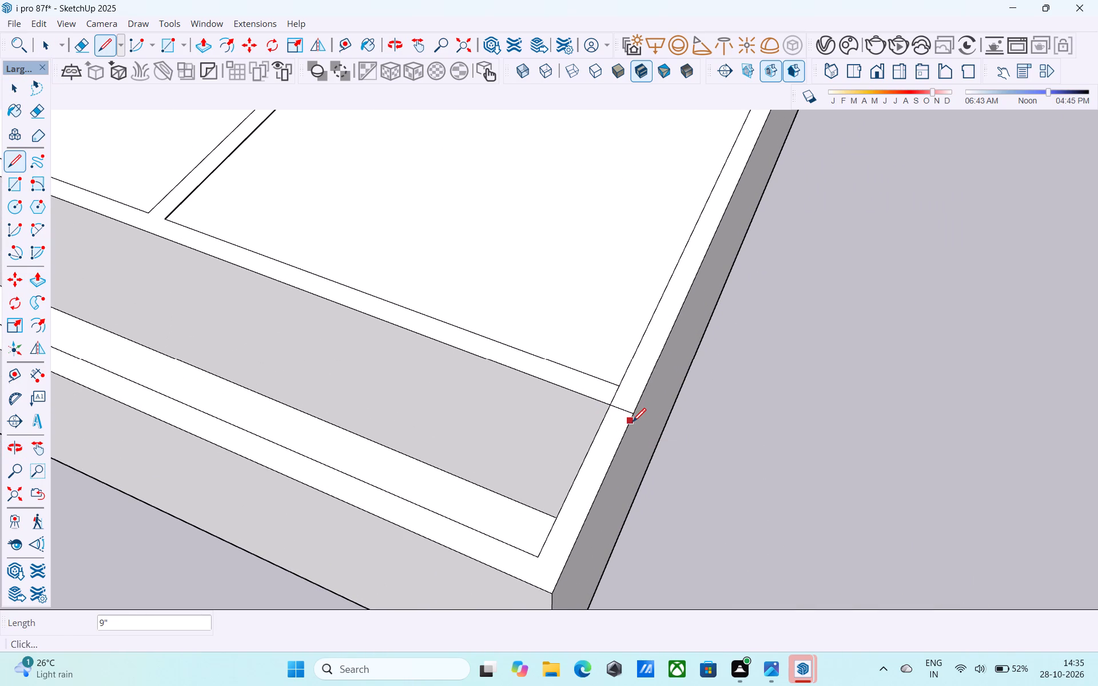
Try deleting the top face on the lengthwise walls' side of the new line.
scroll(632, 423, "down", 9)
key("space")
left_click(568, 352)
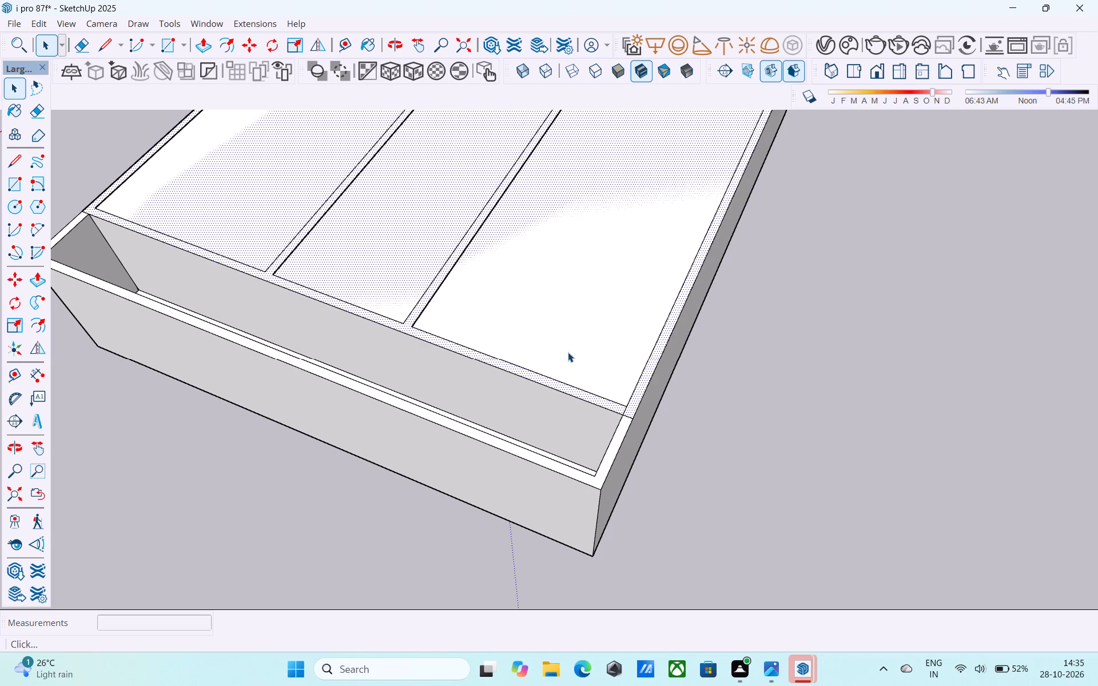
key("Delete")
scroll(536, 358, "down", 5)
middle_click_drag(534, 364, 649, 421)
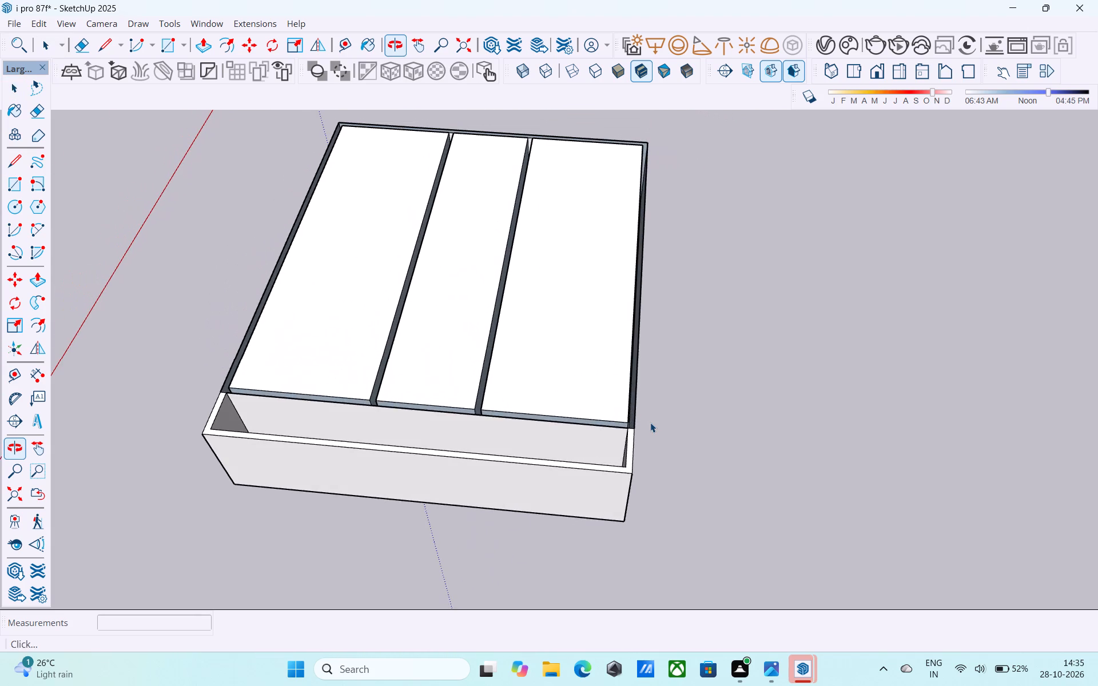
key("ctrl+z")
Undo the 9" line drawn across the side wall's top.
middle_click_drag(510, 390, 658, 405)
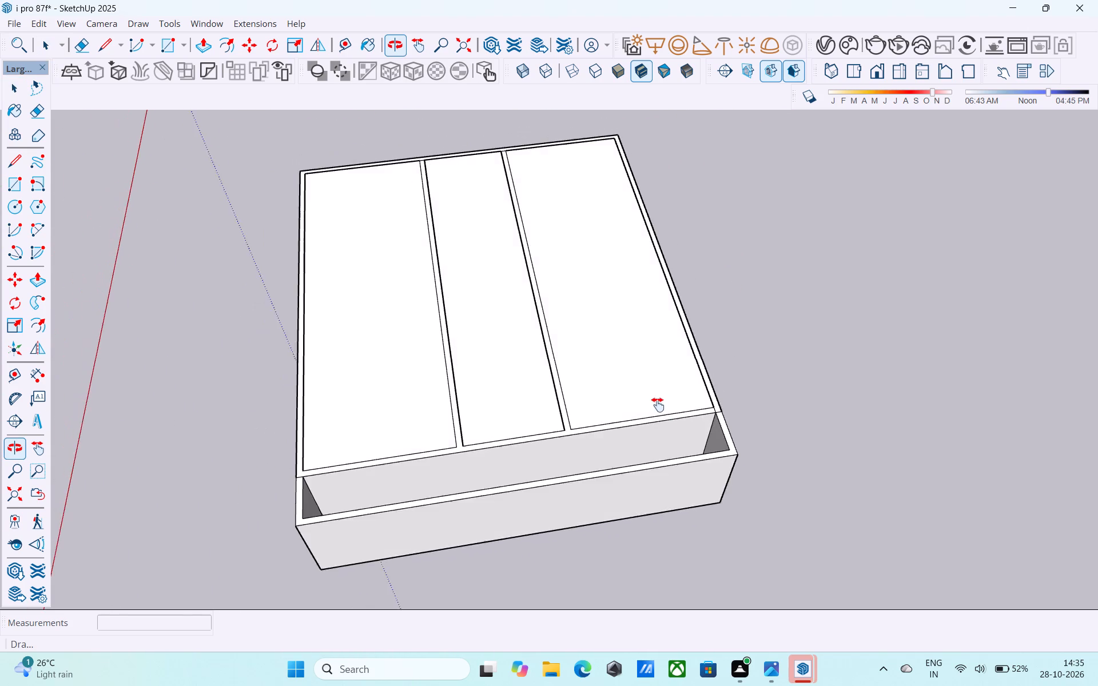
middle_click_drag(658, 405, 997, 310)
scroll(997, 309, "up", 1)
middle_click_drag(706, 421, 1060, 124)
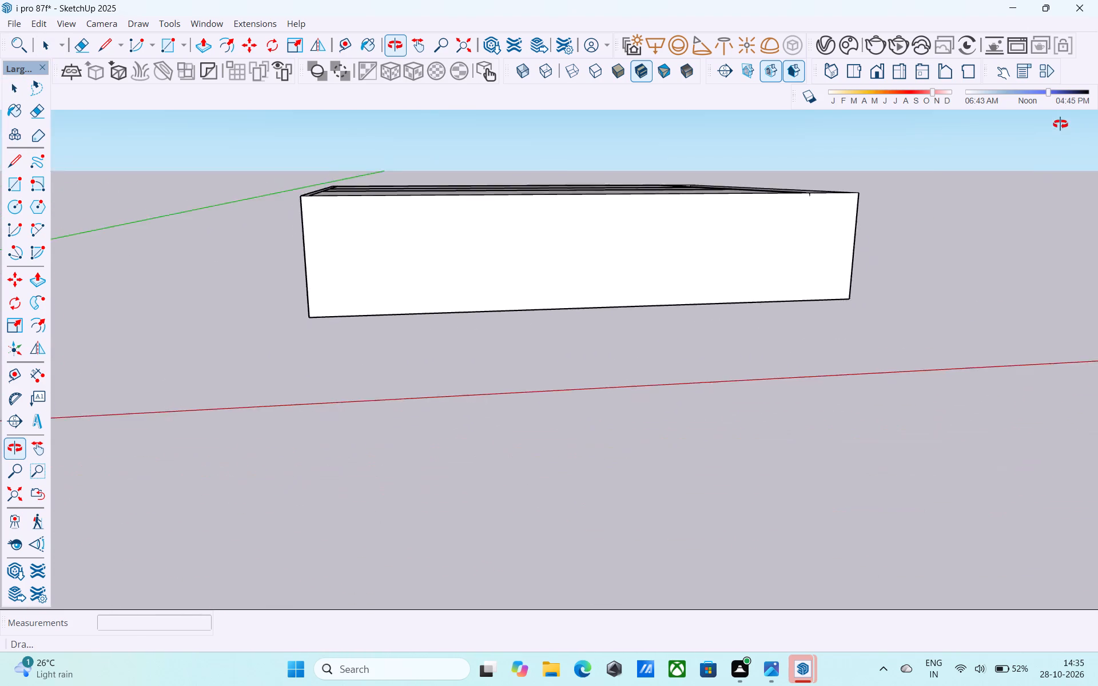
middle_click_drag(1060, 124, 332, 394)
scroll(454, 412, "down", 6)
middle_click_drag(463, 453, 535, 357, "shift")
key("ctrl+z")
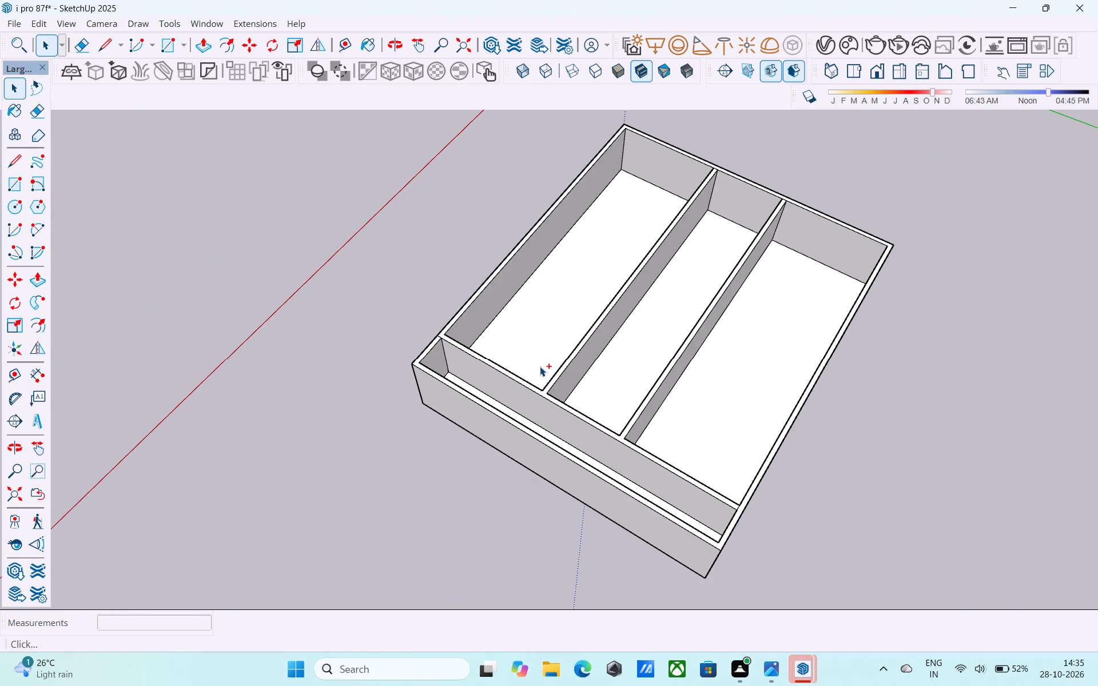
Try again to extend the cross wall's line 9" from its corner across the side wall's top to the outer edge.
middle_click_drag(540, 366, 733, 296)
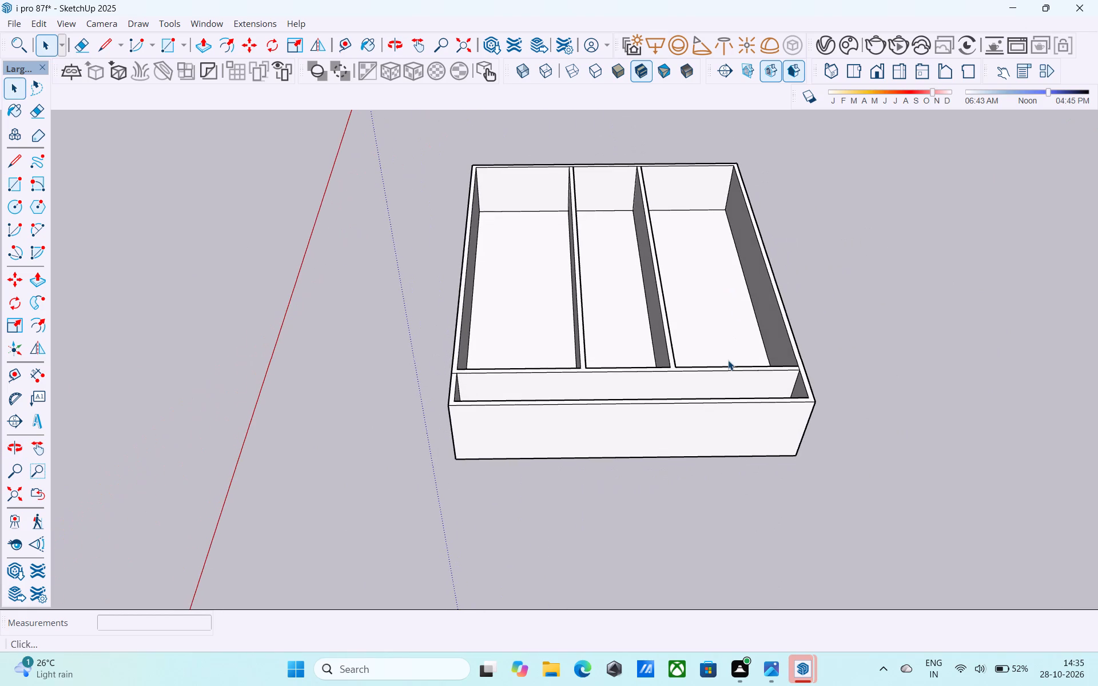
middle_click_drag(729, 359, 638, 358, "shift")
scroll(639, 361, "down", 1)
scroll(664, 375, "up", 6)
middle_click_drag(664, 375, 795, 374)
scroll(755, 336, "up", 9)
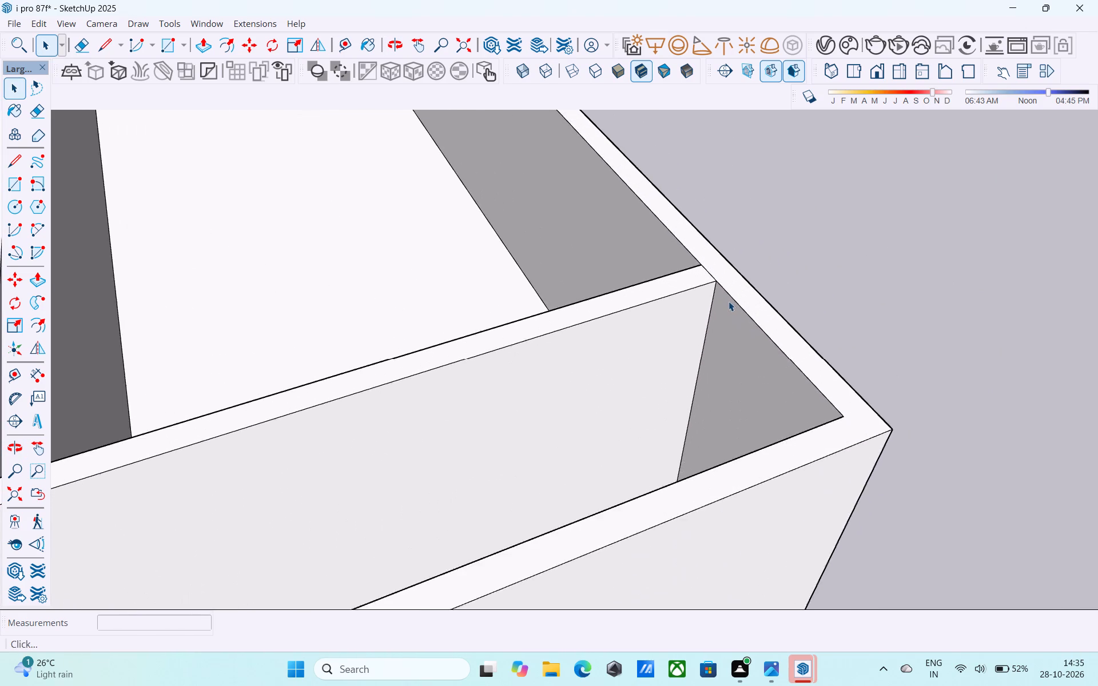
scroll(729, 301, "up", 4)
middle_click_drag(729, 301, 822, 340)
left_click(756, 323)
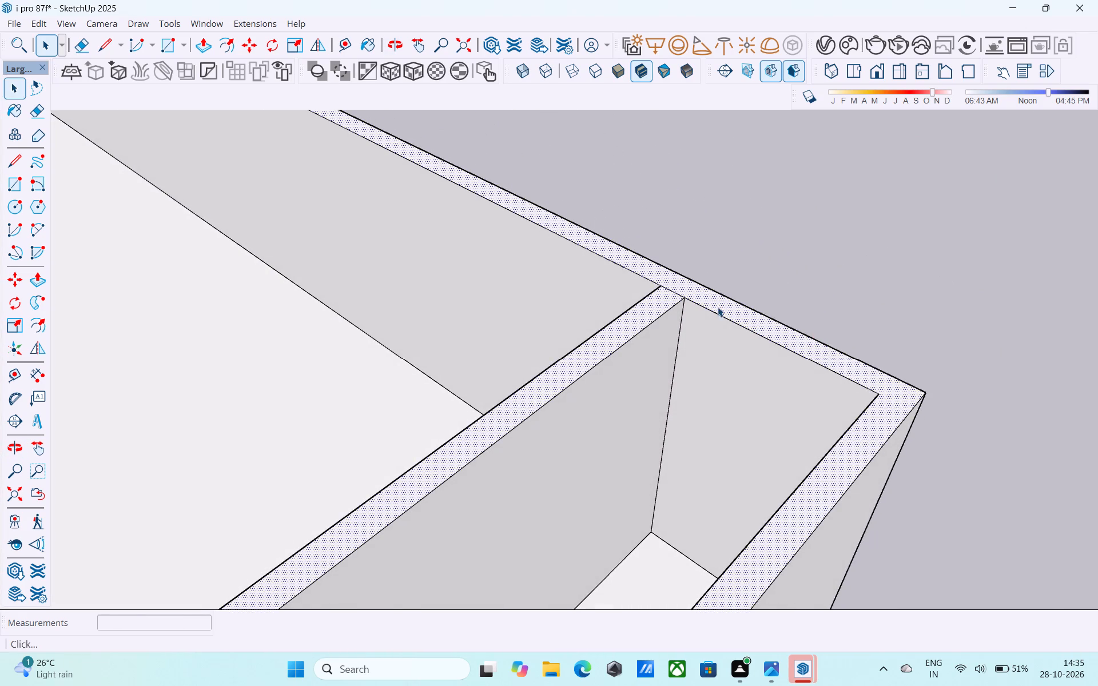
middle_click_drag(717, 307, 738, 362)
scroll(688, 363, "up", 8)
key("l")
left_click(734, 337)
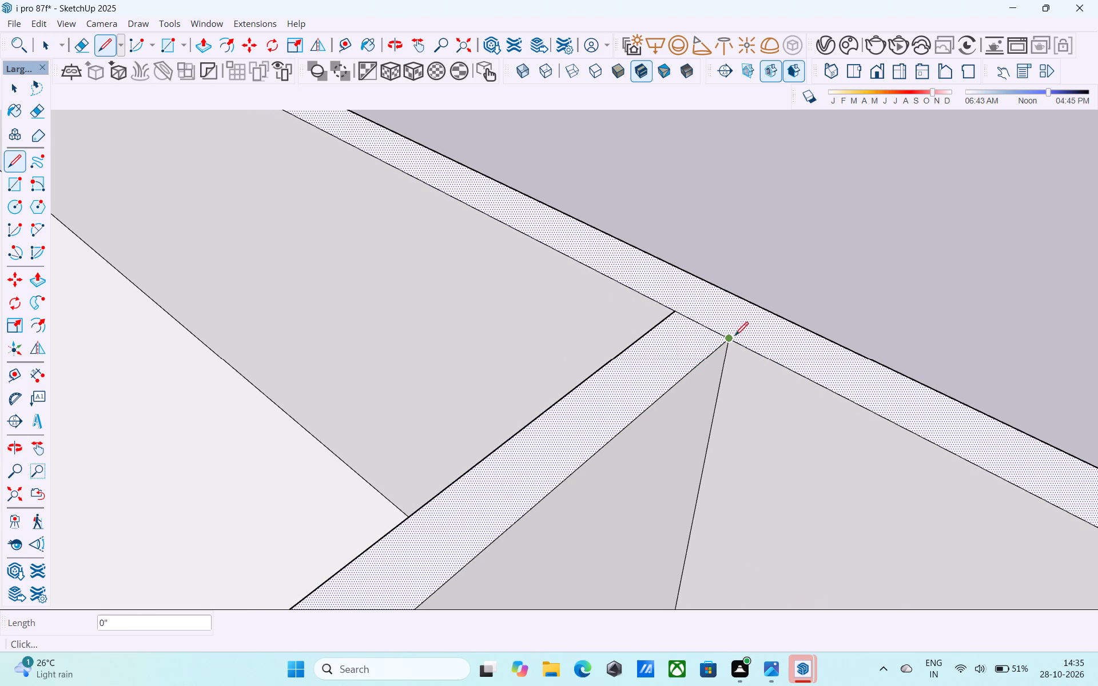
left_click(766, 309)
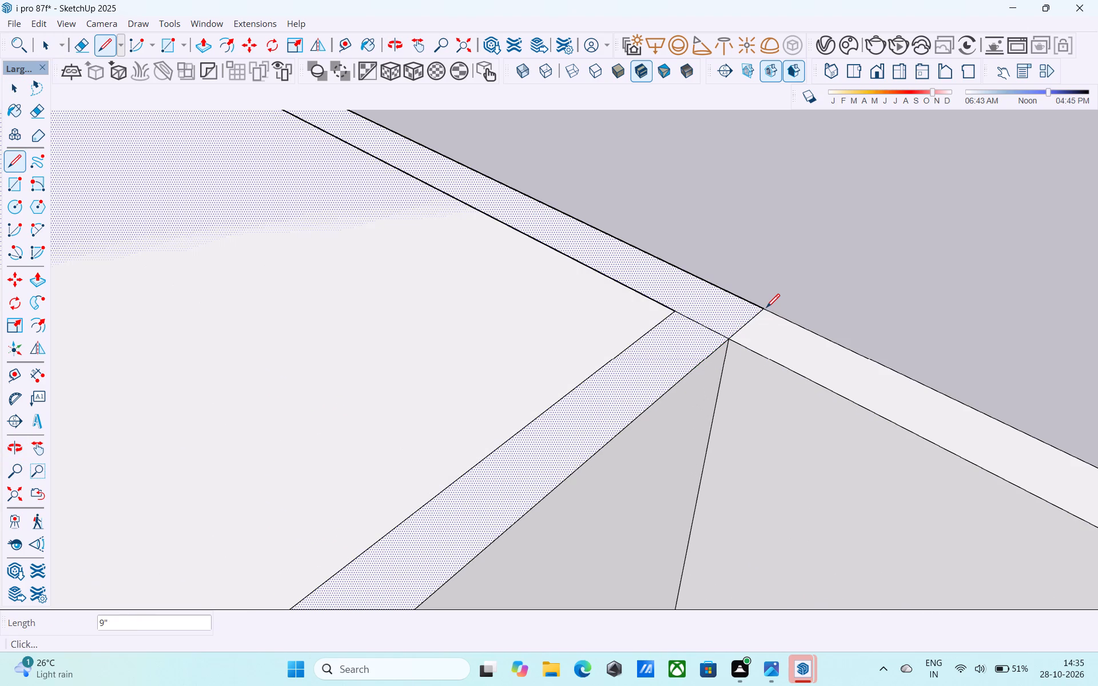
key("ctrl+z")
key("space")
Examine the raised walls' top faces and their junctions around the cross wall.
scroll(765, 309, "down", 12)
scroll(757, 314, "up", 3)
scroll(756, 314, "down", 5)
scroll(756, 314, "up", 2)
scroll(756, 314, "down", 3)
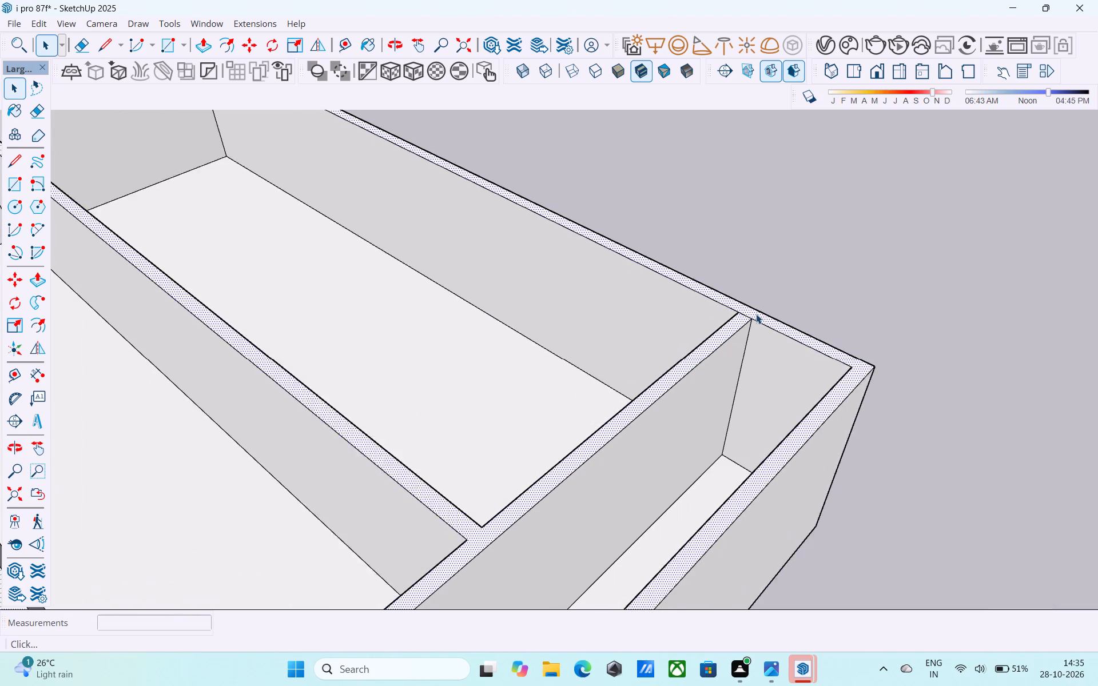
scroll(756, 314, "down", 4)
middle_click_drag(760, 309, 769, 298)
scroll(770, 298, "down", 1)
scroll(878, 277, "down", 4)
middle_click_drag(874, 281, 866, 286)
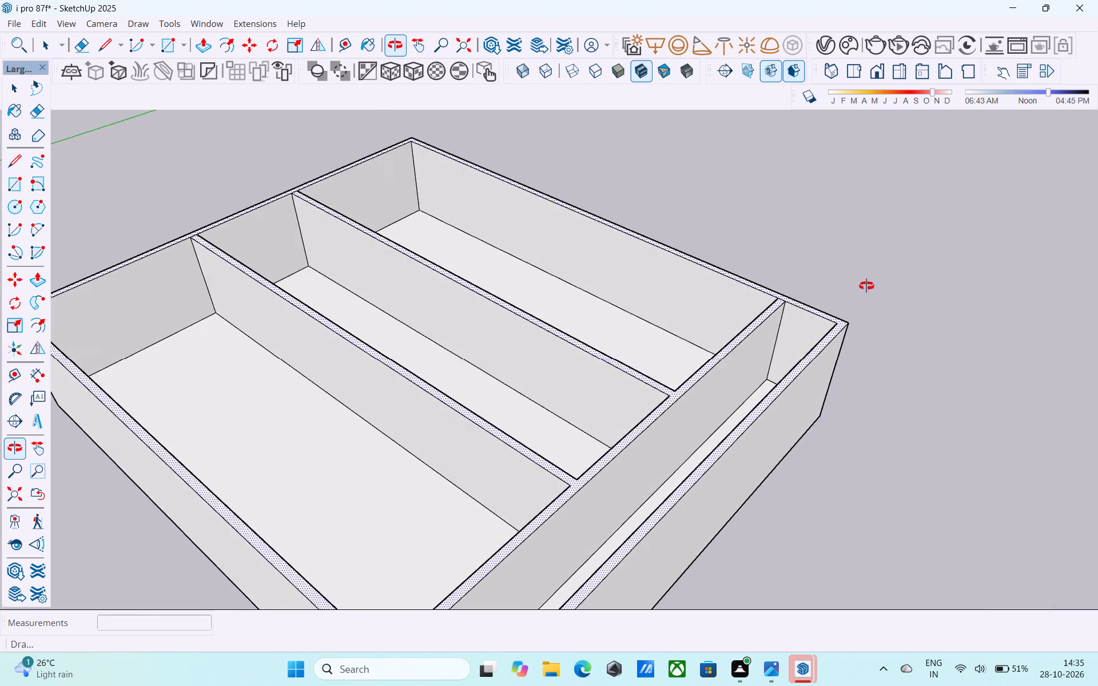
middle_click_drag(866, 286, 710, 465)
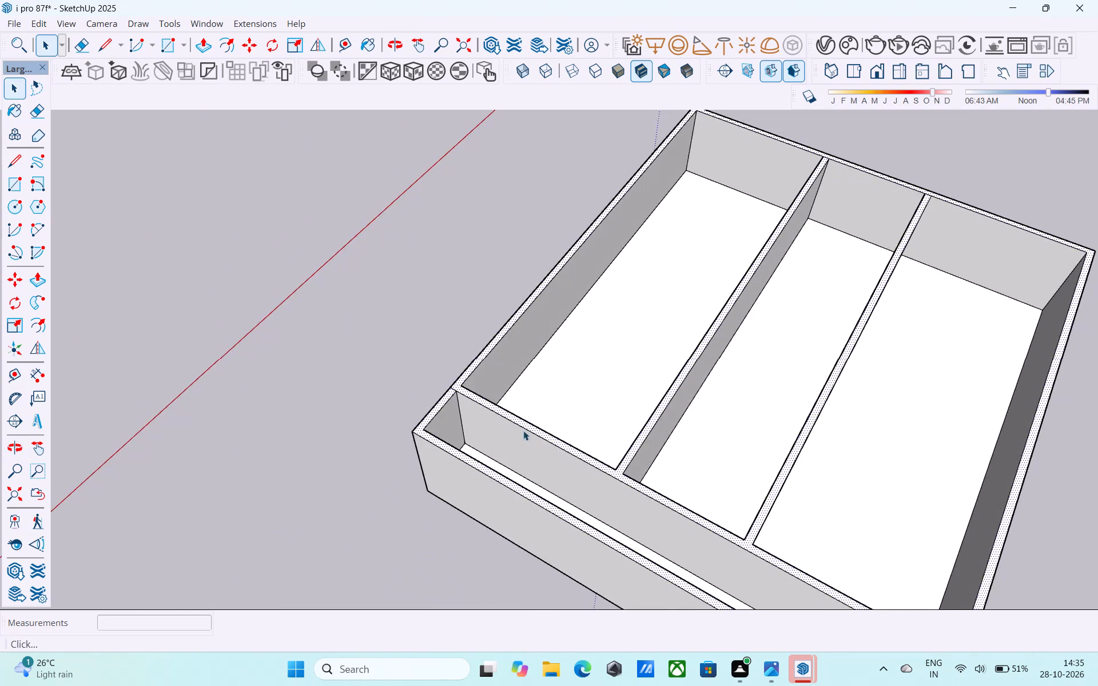
Inspect the cross wall's other end, checking the line across the side wall's top, the inner edge and the outer face.
scroll(523, 430, "up", 18)
left_click(447, 349)
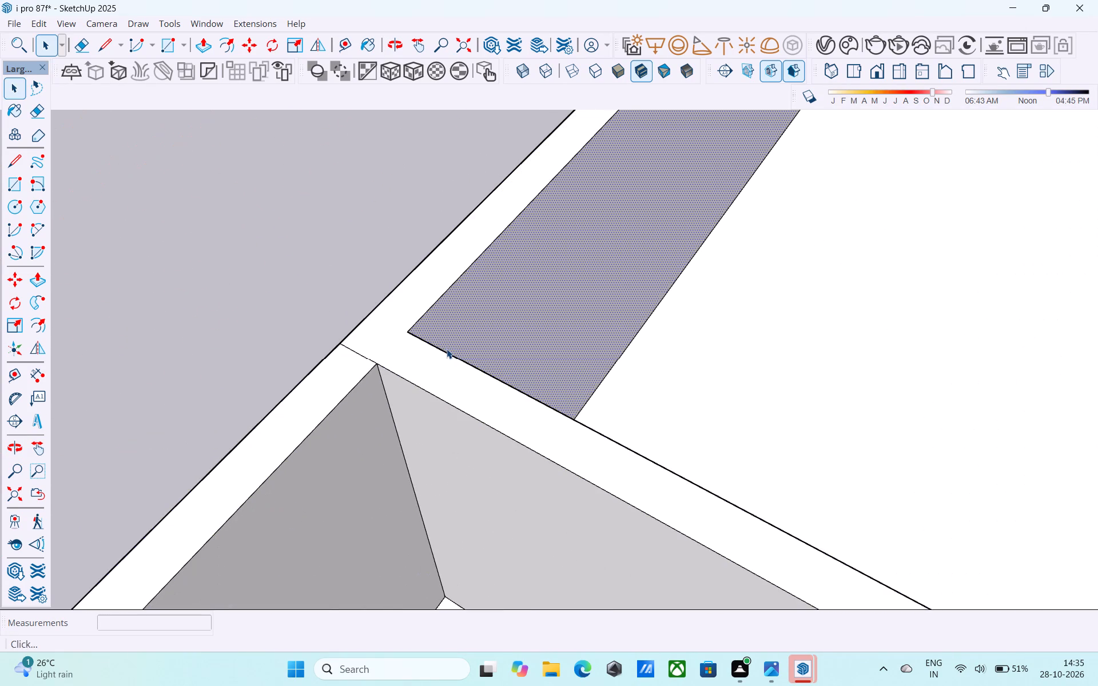
left_click(449, 355)
scroll(449, 355, "down", 5)
middle_click_drag(449, 358, 49, 377)
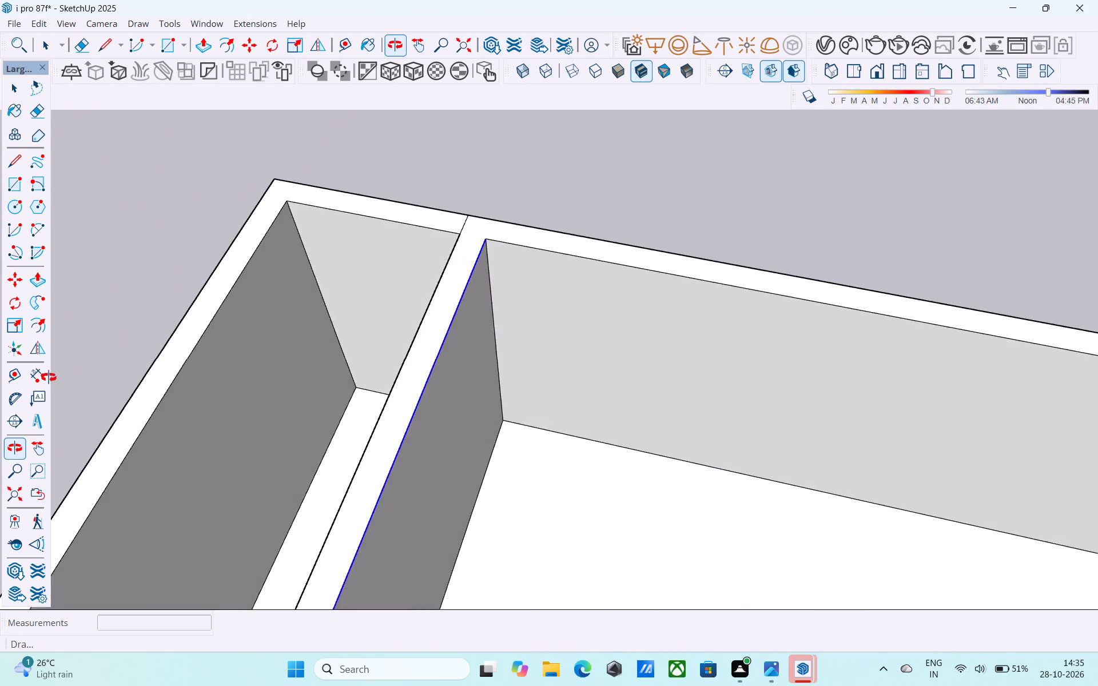
middle_click_drag(49, 377, 685, 193)
middle_click_drag(627, 400, 603, 390, "shift")
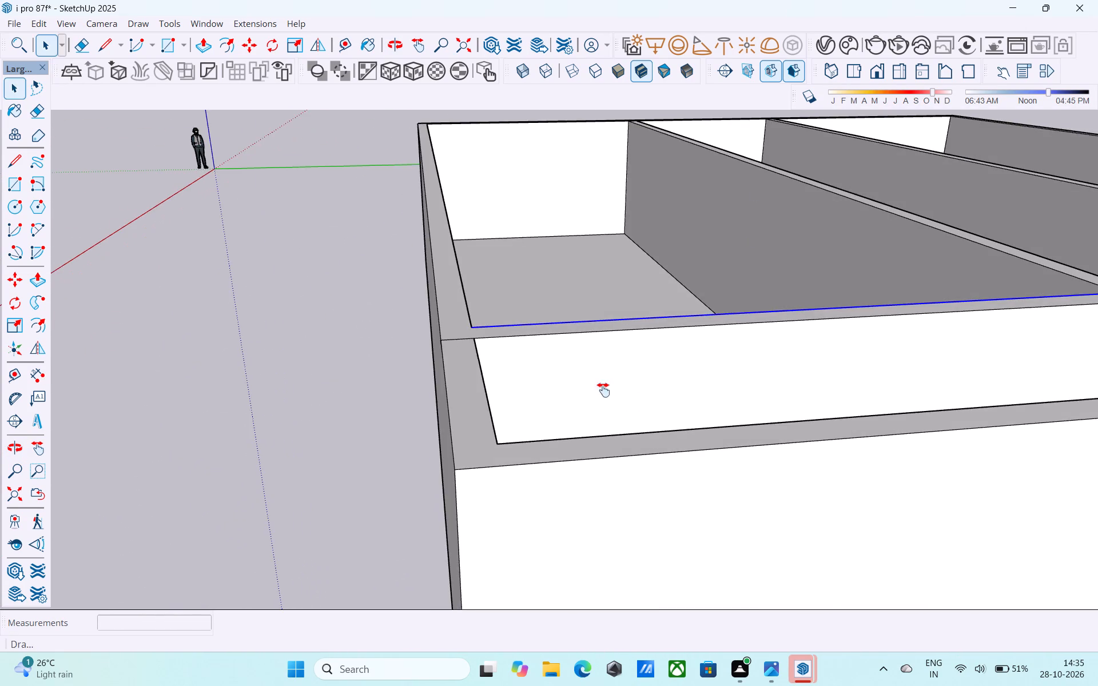
middle_click_drag(603, 390, 747, 380, "shift")
scroll(392, 387, "up", 2)
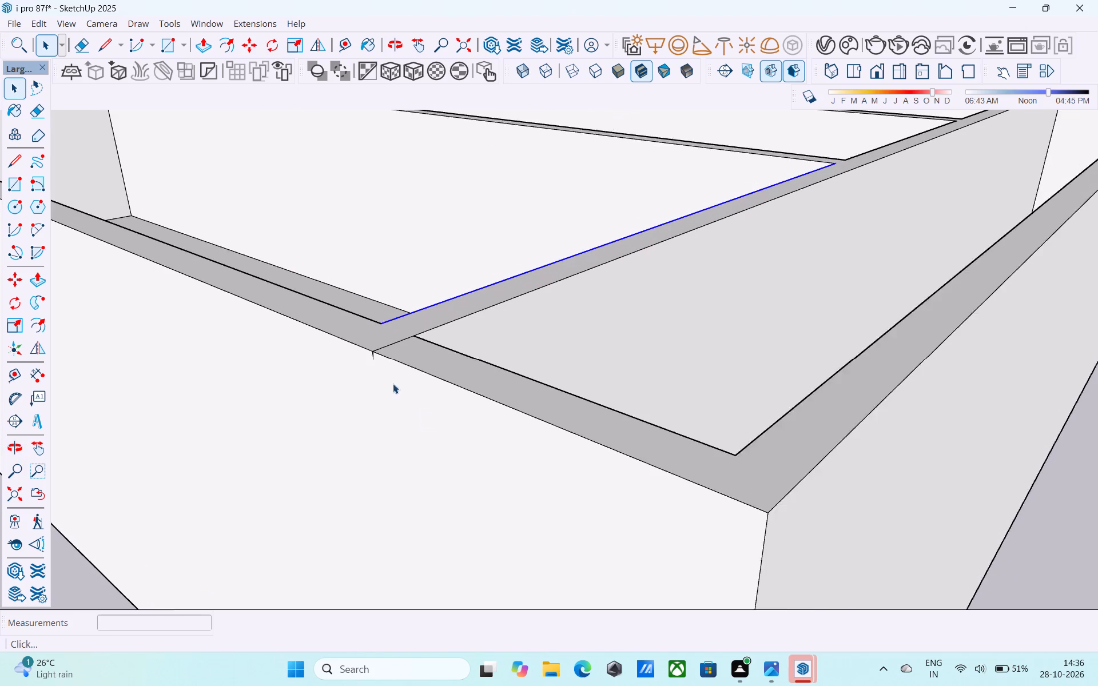
scroll(393, 384, "up", 15)
left_click(345, 303)
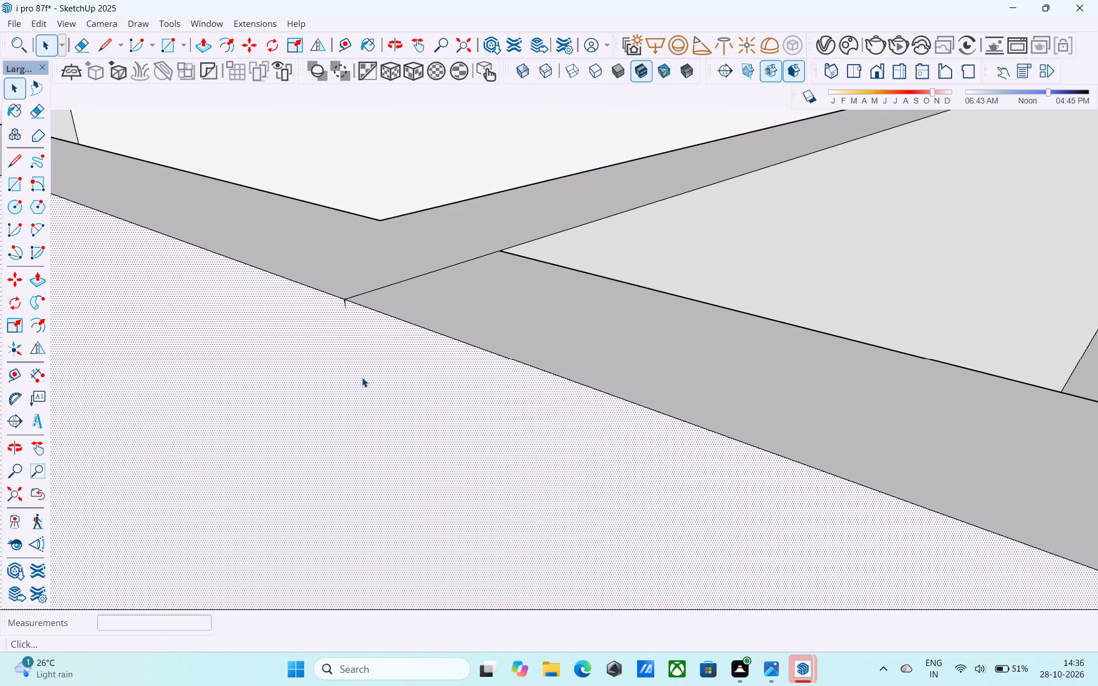
scroll(362, 377, "down", 20)
scroll(362, 377, "down", 9)
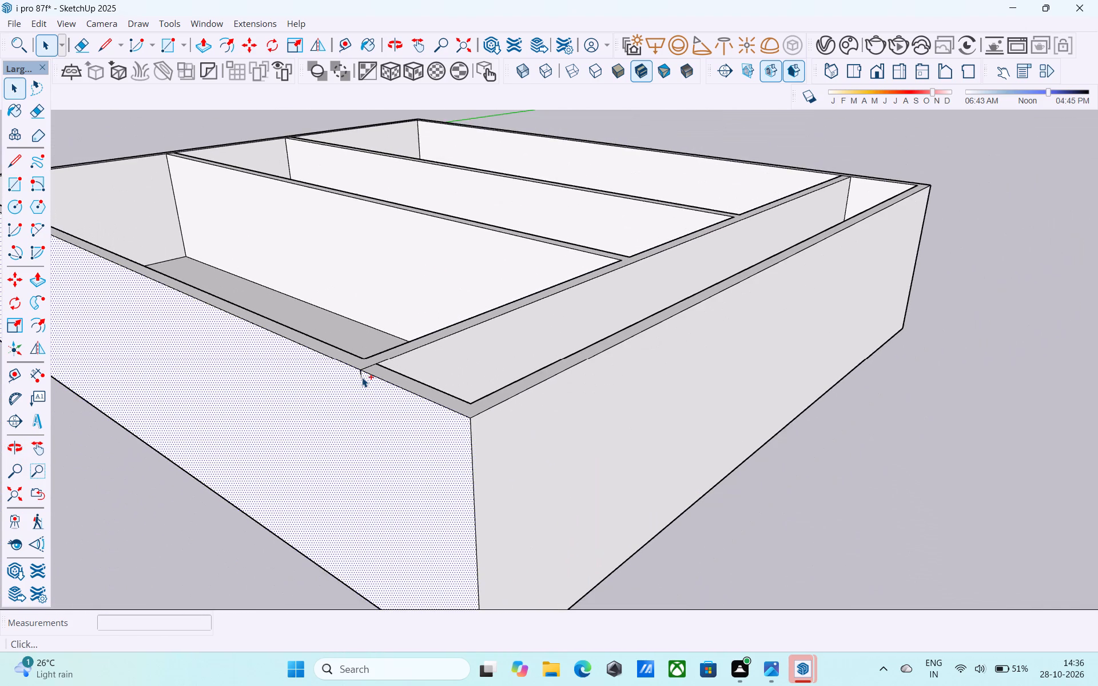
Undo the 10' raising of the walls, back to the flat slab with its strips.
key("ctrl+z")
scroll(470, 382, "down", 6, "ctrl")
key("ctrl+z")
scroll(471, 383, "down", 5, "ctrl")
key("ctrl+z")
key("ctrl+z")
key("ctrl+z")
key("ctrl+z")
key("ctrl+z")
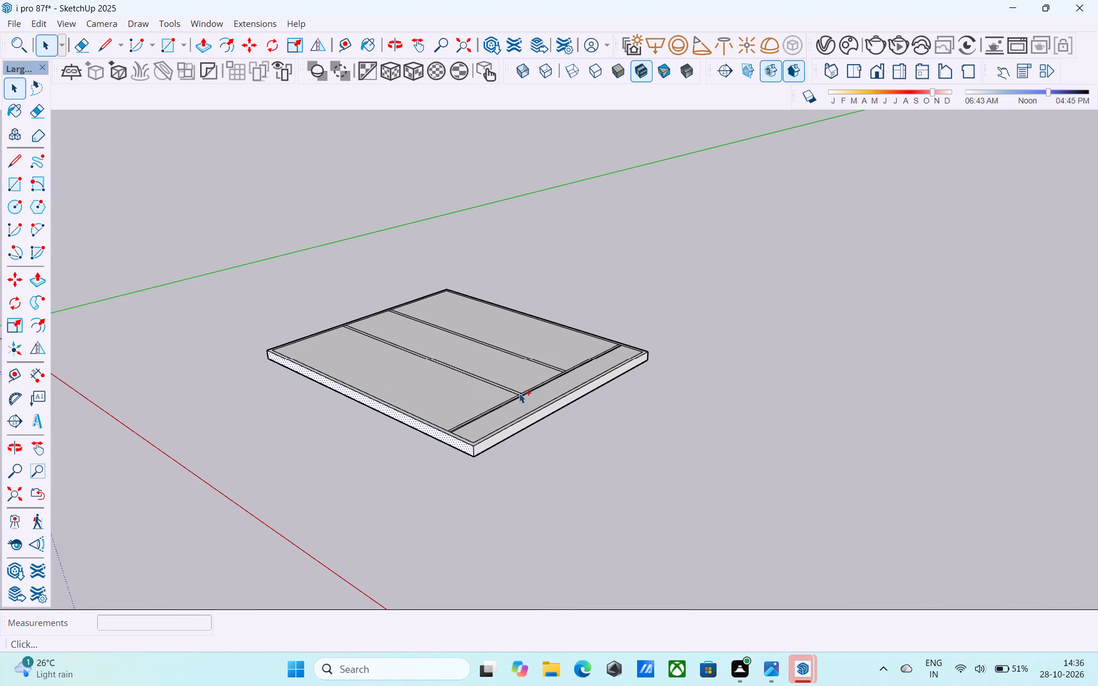
Undo the cross strip so only the border and lengthwise strips are left on the slab.
key("ctrl+z")
middle_click_drag(518, 406, 373, 495, "ctrl")
key("ctrl+z")
key("ctrl+z")
key("ctrl+z")
key("ctrl+z")
left_click(655, 385)
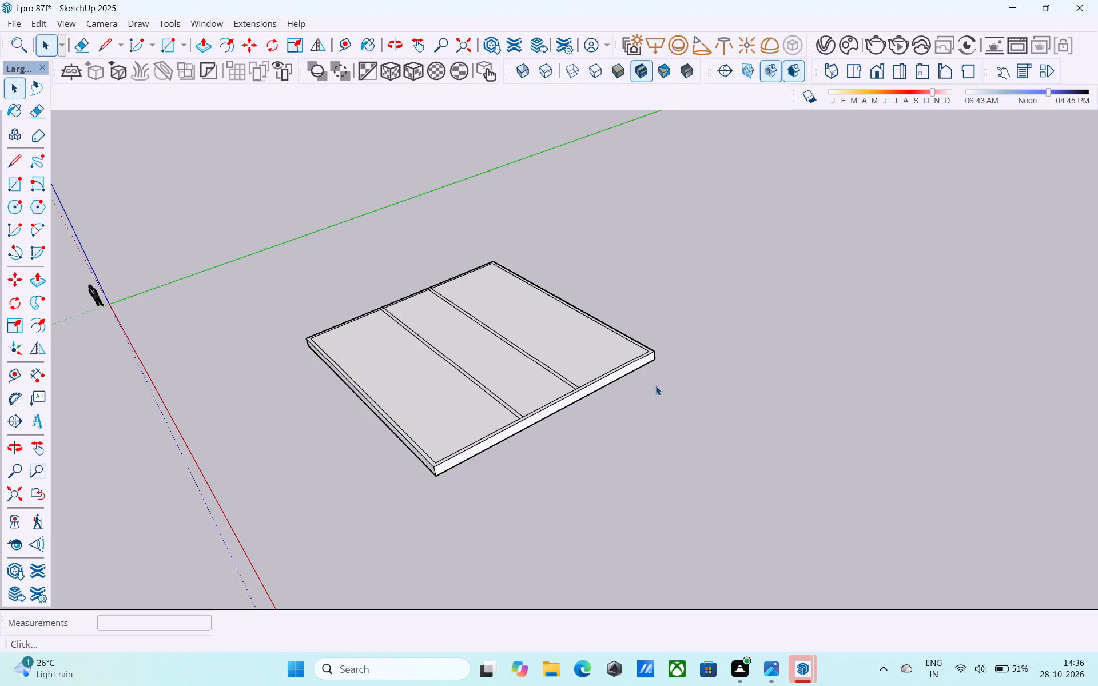
Undo both lengthwise strips, back to the slab with only its border.
scroll(655, 385, "down", 3)
middle_click_drag(646, 407, 447, 490, "shift")
middle_click_drag(436, 471, 417, 438)
scroll(445, 390, "up", 4)
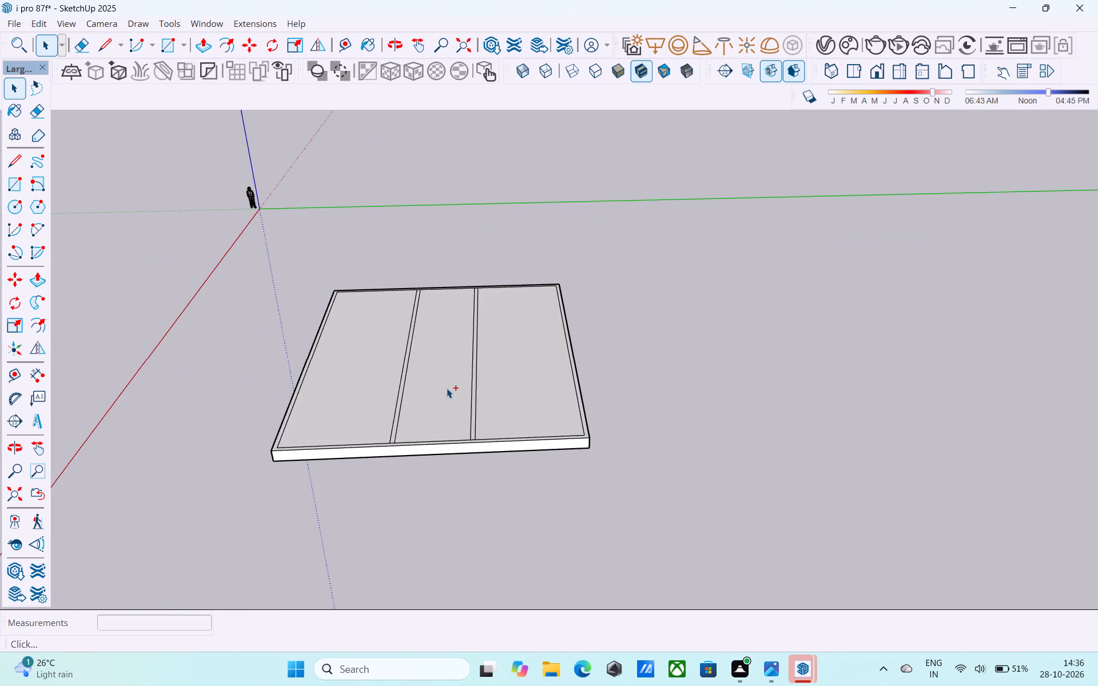
key("ctrl+z")
key("ctrl+z")
key("ctrl+z")
key("ctrl+z")
key("ctrl+z")
key("ctrl+z")
key("ctrl+z")
key("ctrl+z")
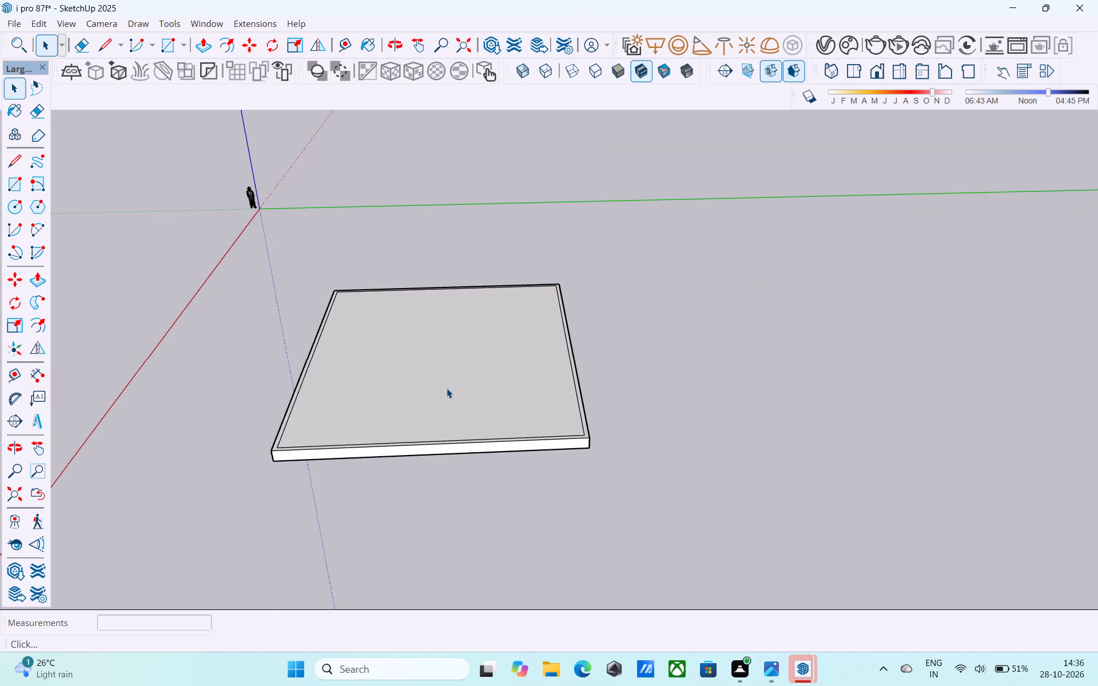
Copy the border's inner edge along one short side of the slab 6' inward across the top face.
middle_click_drag(447, 388, 453, 509)
scroll(457, 508, "up", 4)
middle_click_drag(454, 503, 767, 434)
middle_click_drag(687, 480, 685, 477)
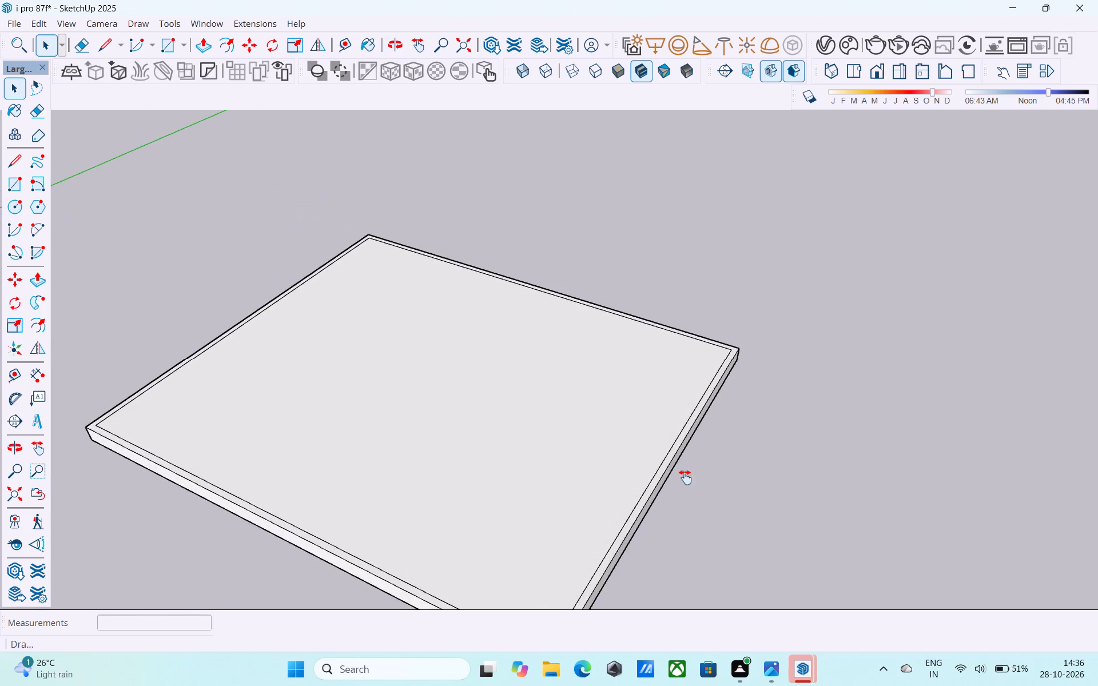
middle_click_drag(685, 477, 667, 381)
scroll(519, 520, "up", 2)
left_click(526, 520)
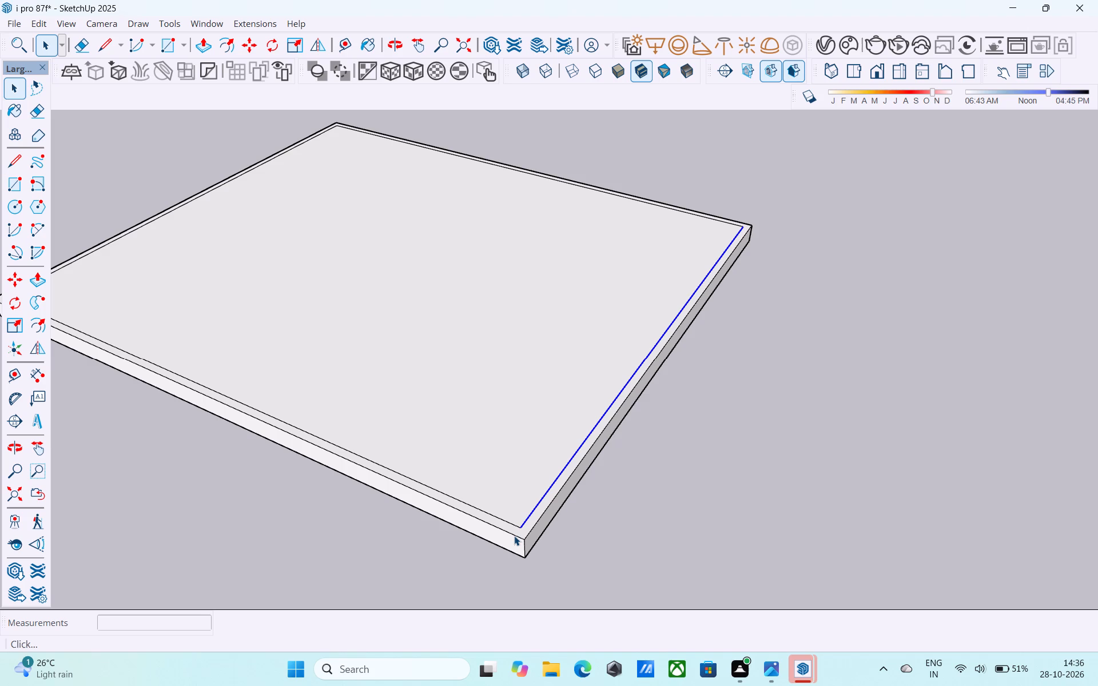
key("m")
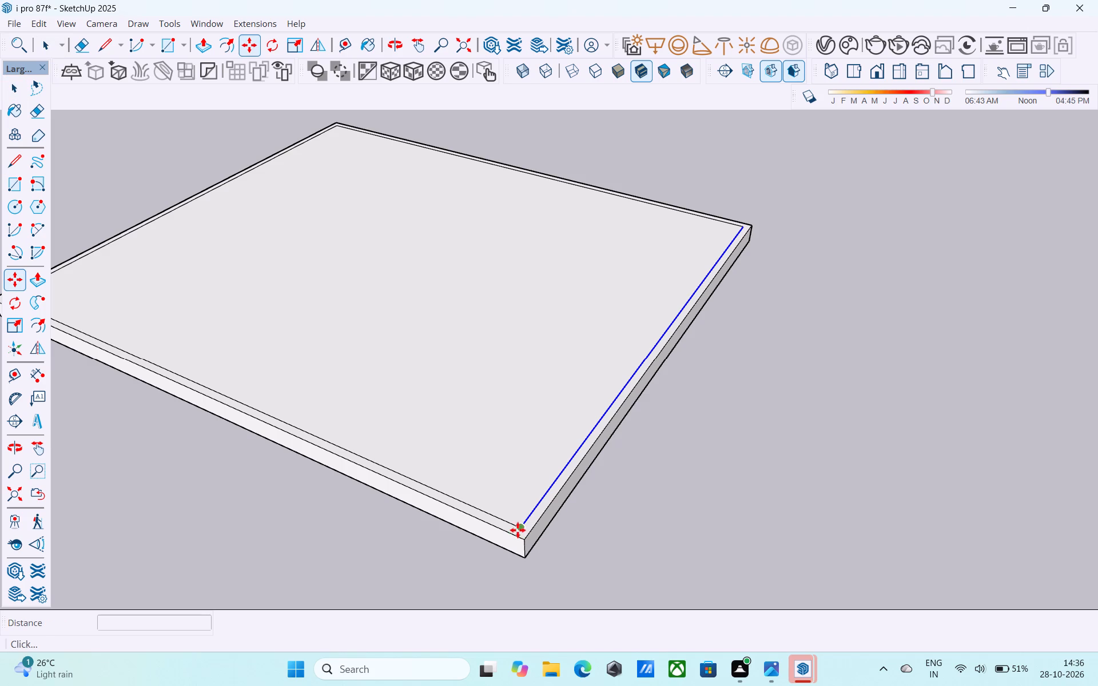
left_click(518, 529)
type("6'")
key("Return")
key("space")
Copy the new line 9" further inward to form a wall strip across the slab.
scroll(472, 498, "down", 2)
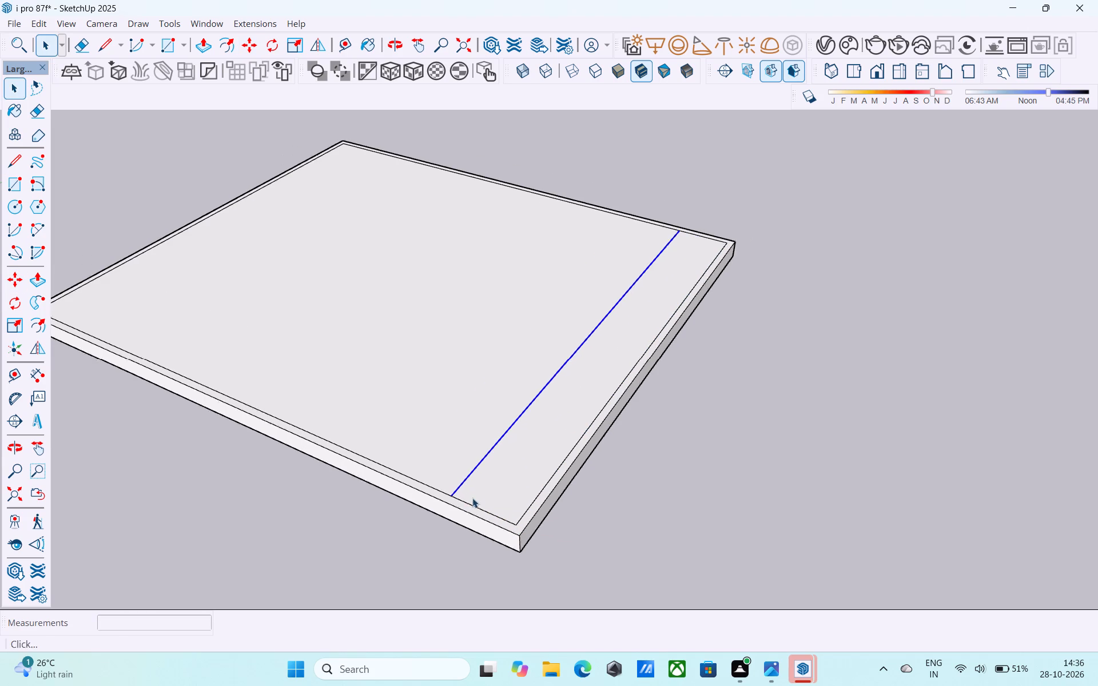
scroll(472, 498, "down", 2)
middle_click_drag(472, 497, 484, 529)
key("m")
scroll(472, 519, "up", 6)
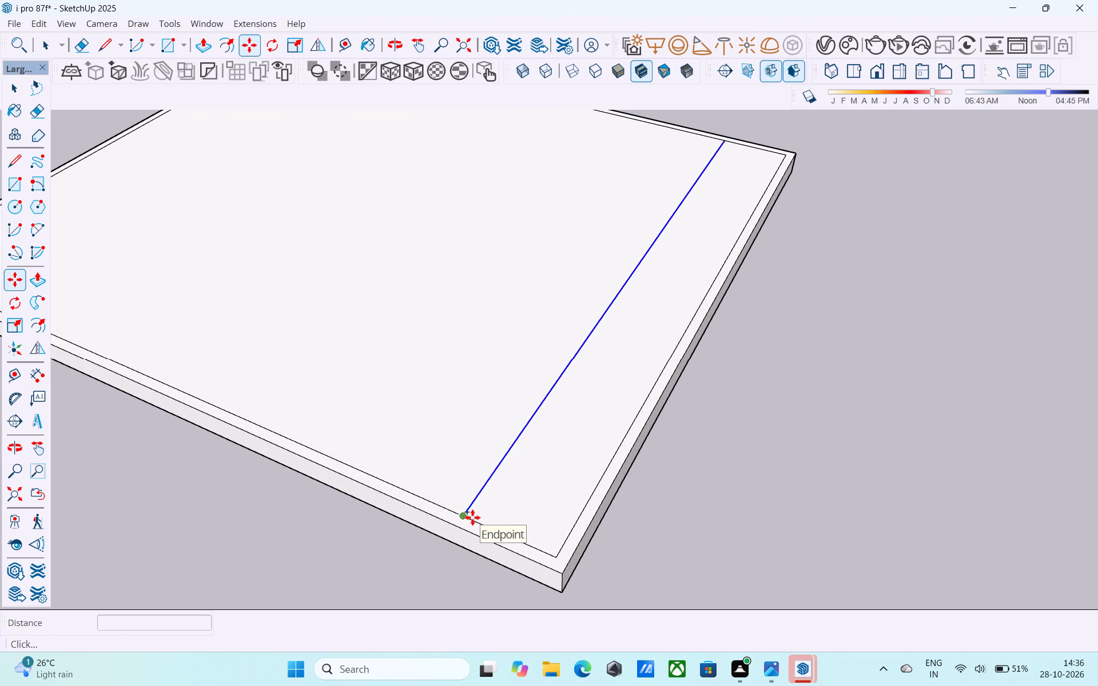
left_click(464, 517)
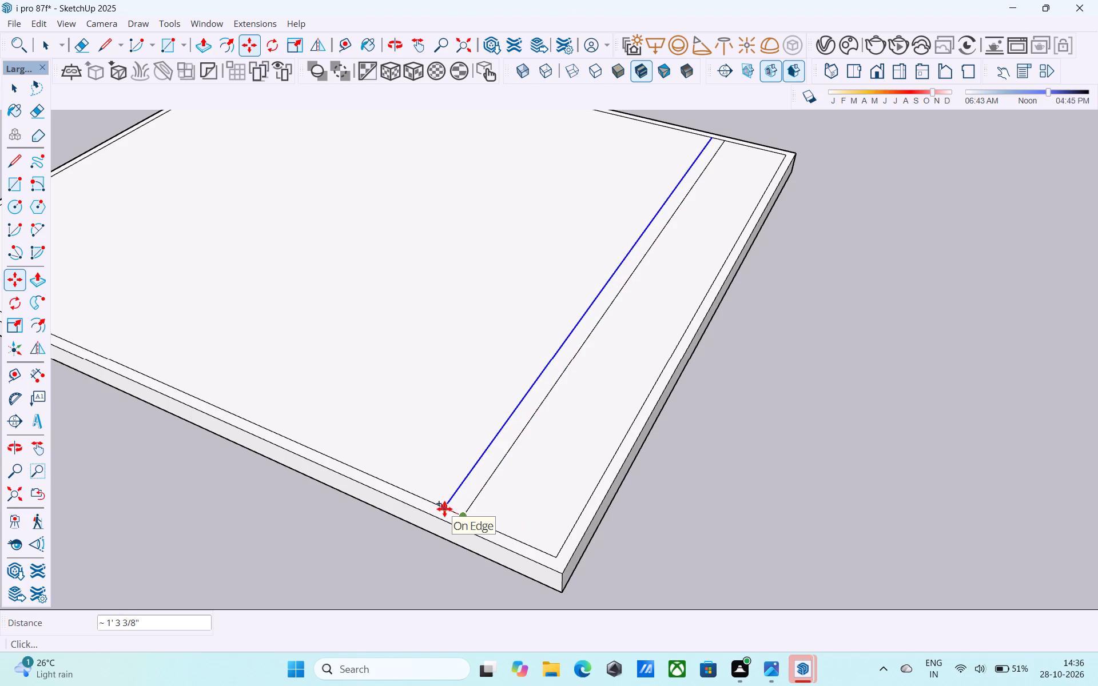
type("9\"")
key("Return")
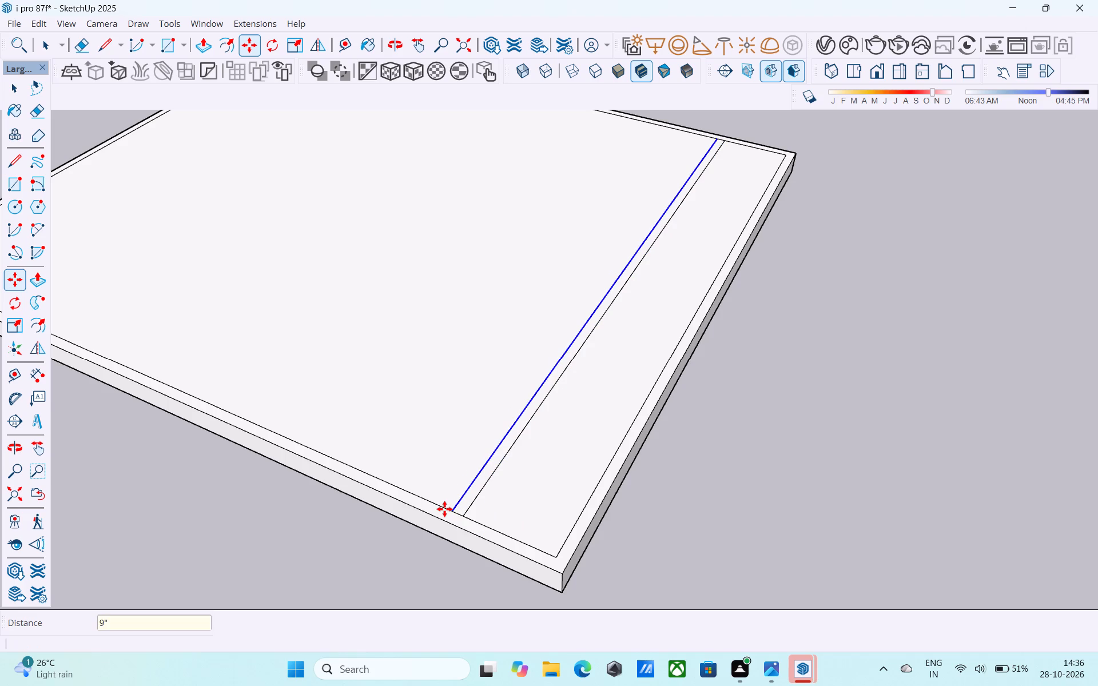
key("space")
Draw a short line extending the strip's outer line across the border to the slab's outer edge at one end.
scroll(707, 351, "down", 5)
middle_click_drag(705, 351, 691, 340)
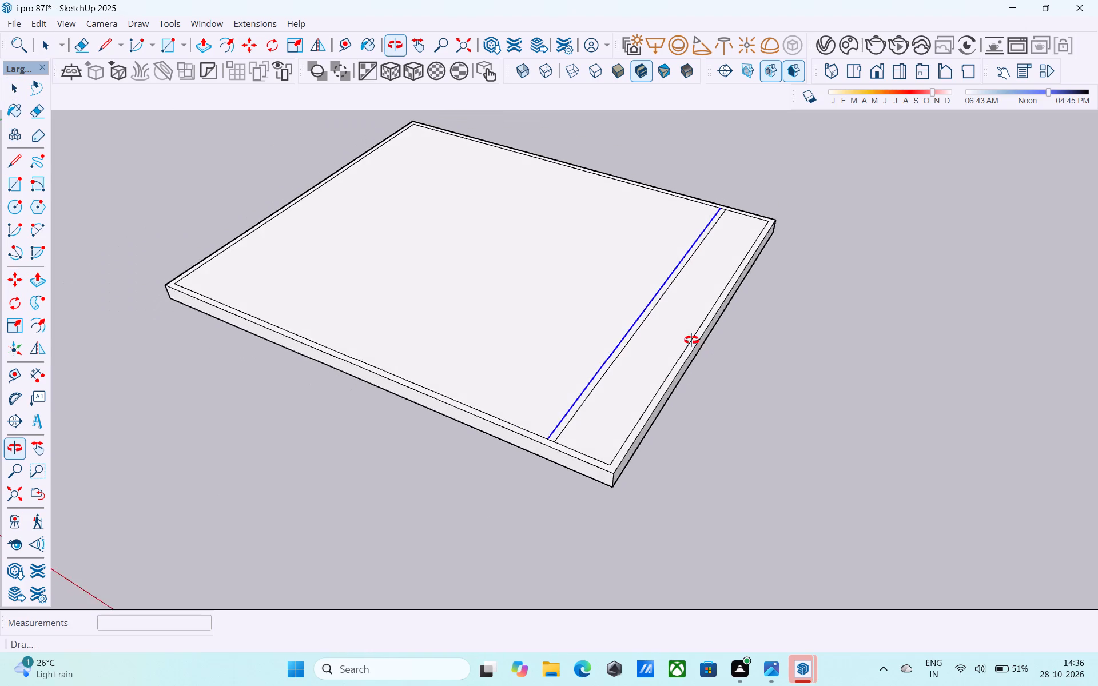
middle_click_drag(691, 340, 678, 400)
scroll(579, 469, "up", 3)
key("l")
scroll(553, 487, "up", 7)
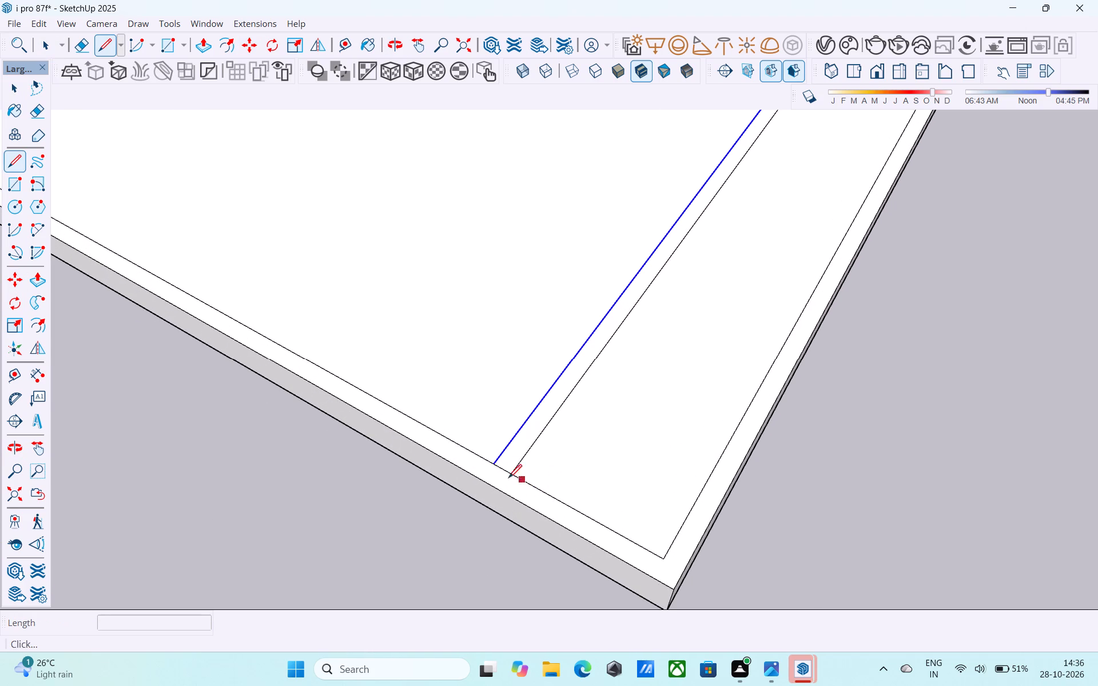
left_click(512, 476)
left_click(500, 487)
scroll(571, 448, "down", 4)
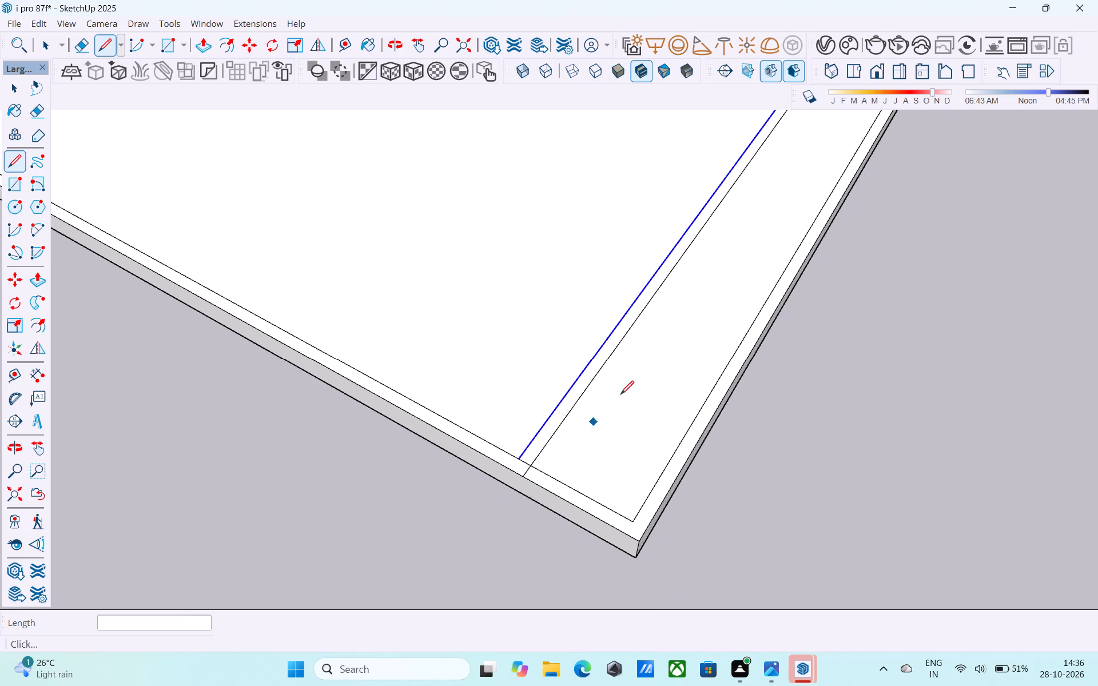
Extend the strip's outer line across the border to the slab's outer edge at the opposite end.
scroll(620, 396, "down", 4)
middle_click_drag(628, 392, 456, 605, "shift")
middle_click_drag(719, 396, 225, 472)
scroll(665, 563, "up", 8)
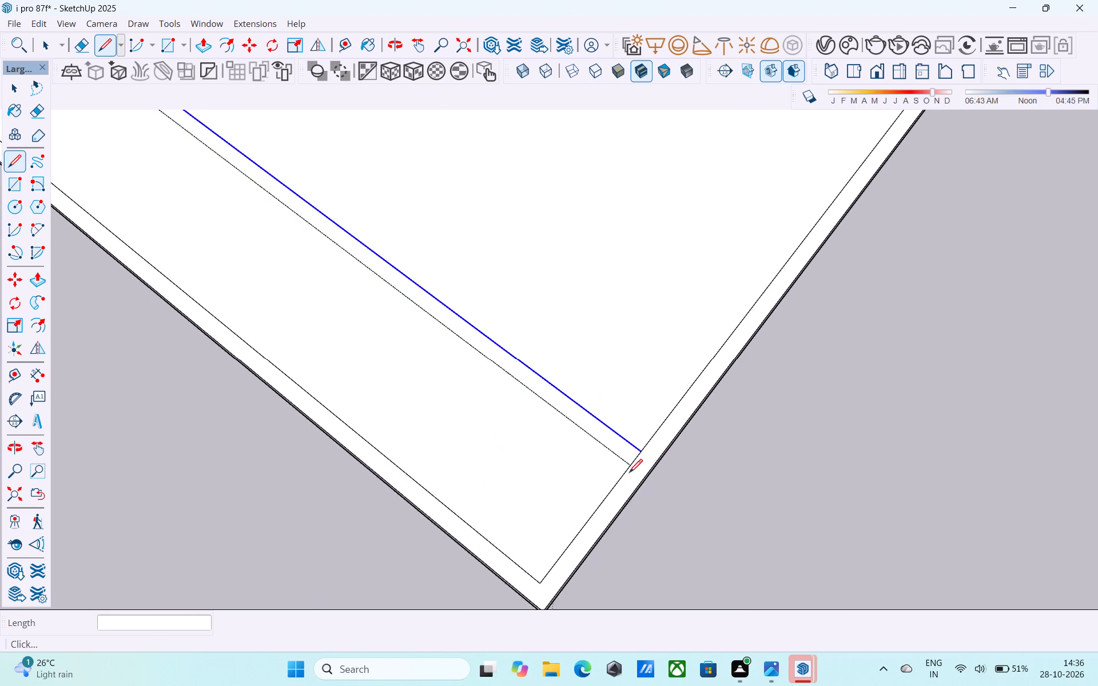
scroll(629, 474, "up", 4)
left_click(630, 470)
left_click(658, 479)
scroll(658, 479, "down", 15)
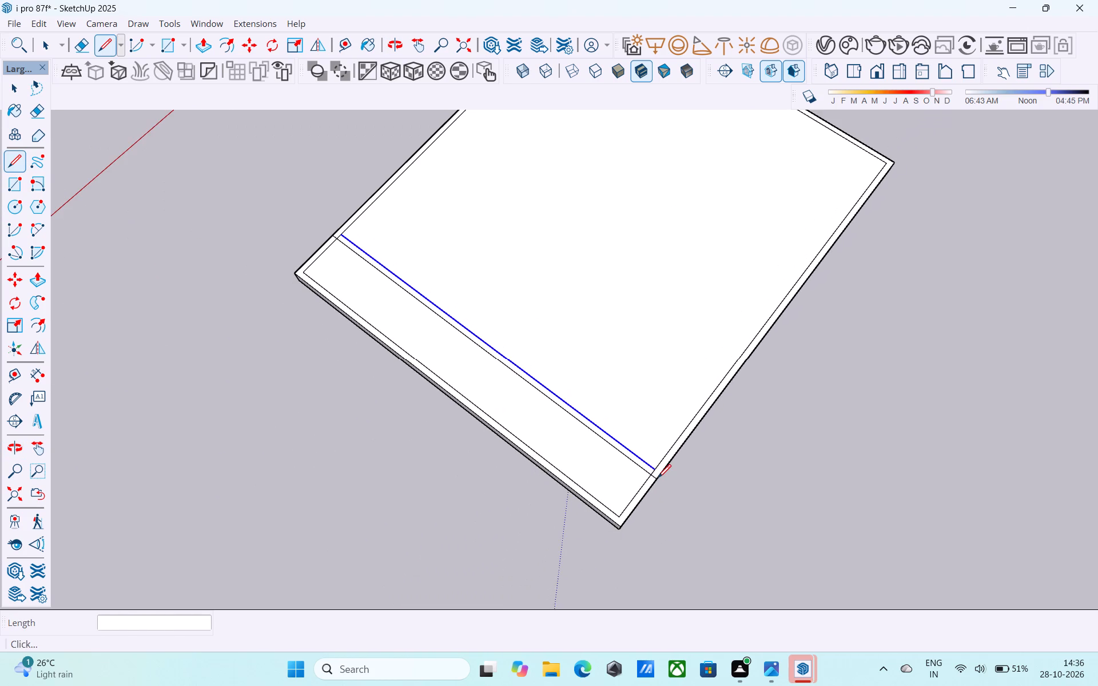
key("space")
Erase the border's inner line segment between the two strip lines to join the strip with the side border.
scroll(657, 466, "up", 13)
key("e")
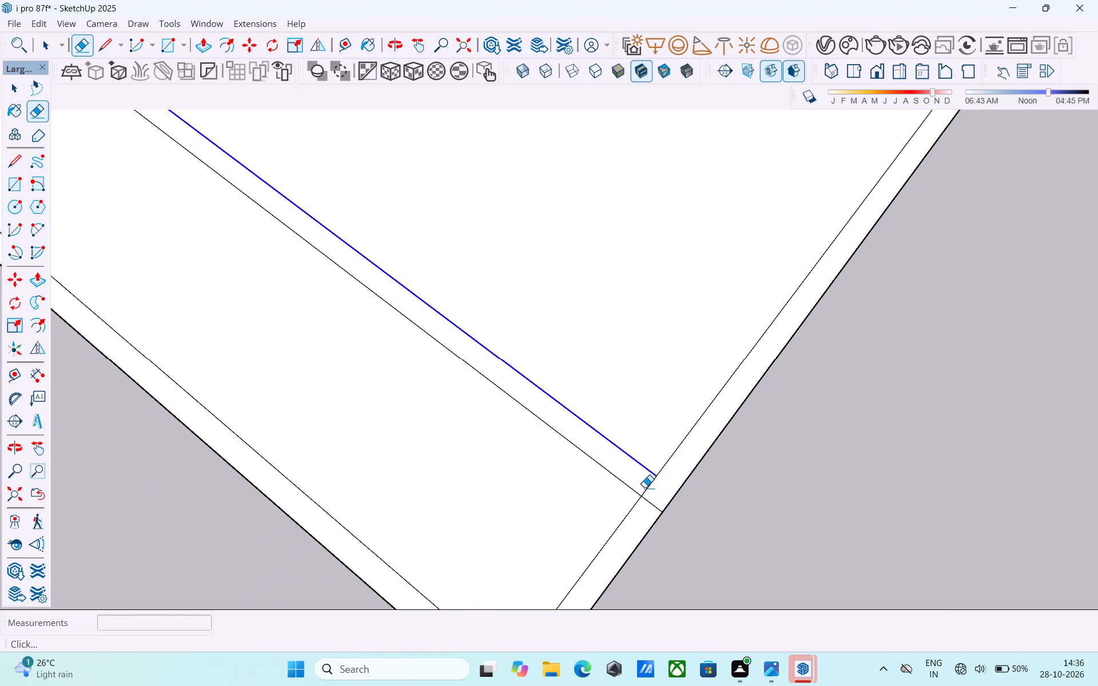
left_click_drag(645, 488, 650, 489)
key("space")
Push/Pull the joined border and cross-strip face up 10' to raise the walls, leaving the 6' front ledge flat.
left_click(654, 492)
key("p")
left_click(654, 492)
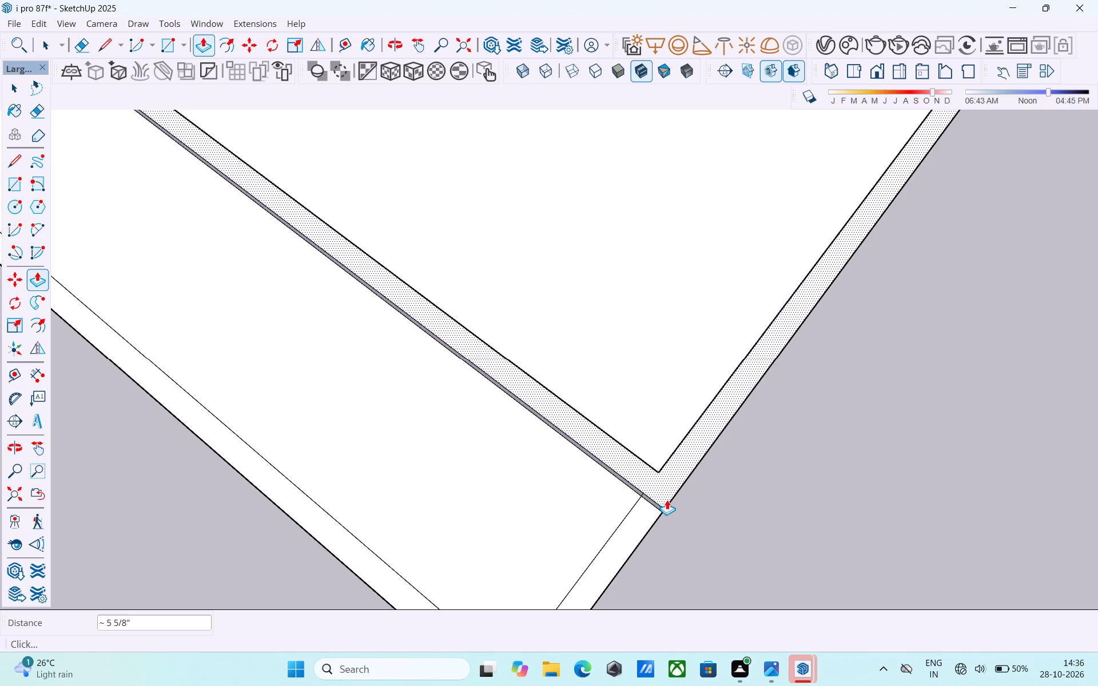
middle_click_drag(674, 490, 773, 258)
scroll(769, 262, "down", 3)
middle_click_drag(763, 285, 747, 392, "shift")
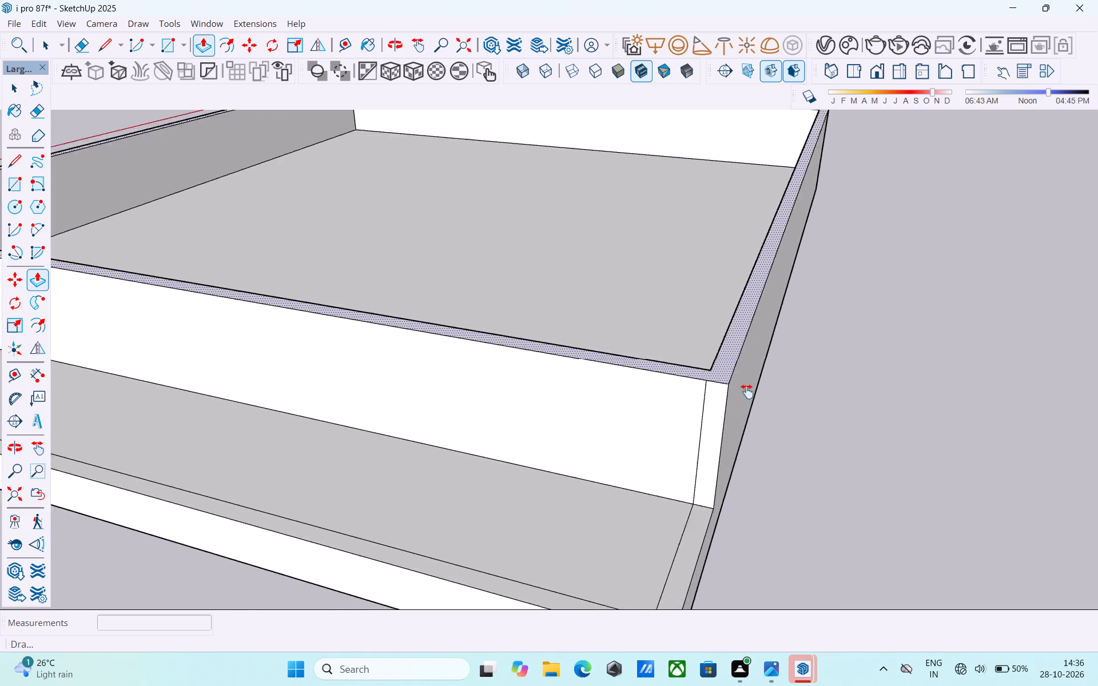
middle_click_drag(747, 392, 734, 396, "shift")
type("10'")
key("Return")
scroll(709, 373, "down", 4)
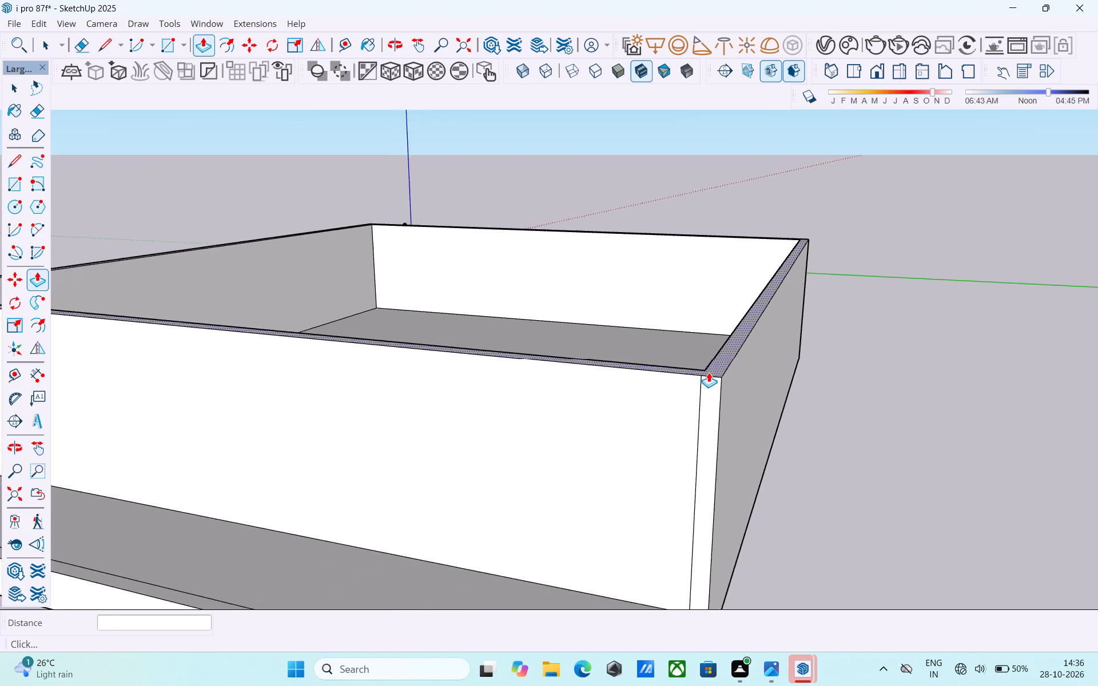
Inspect the raised walls, the front wall's corner lines and the ledge from both ends.
scroll(709, 372, "down", 2)
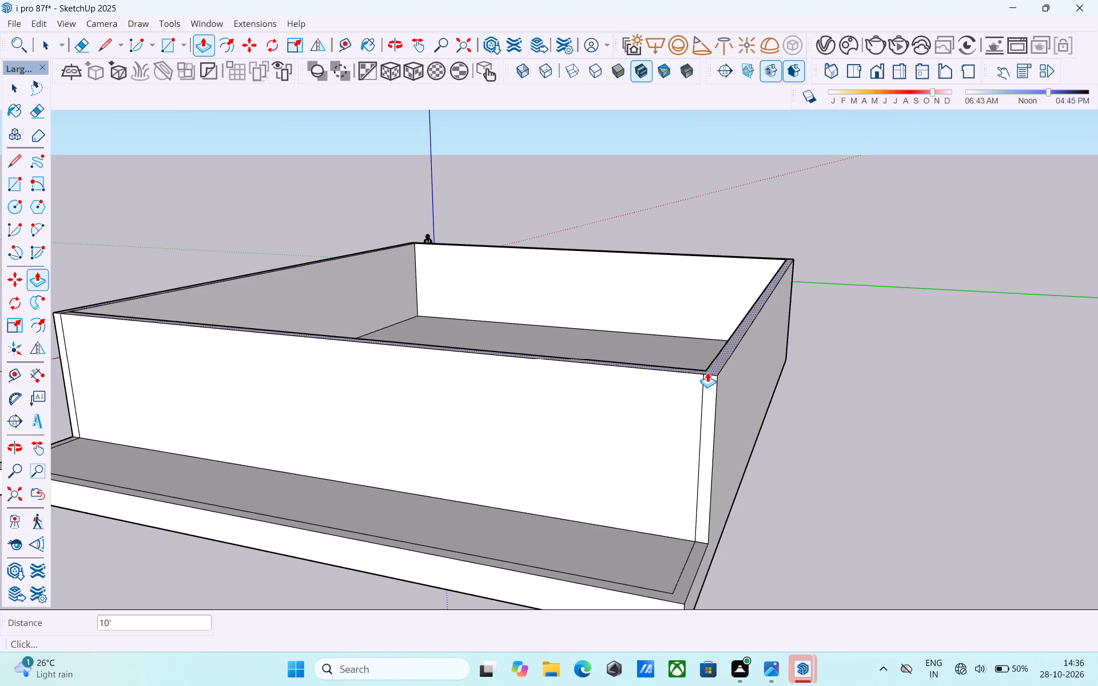
middle_click_drag(703, 374, 647, 410)
middle_click_drag(619, 419, 799, 325)
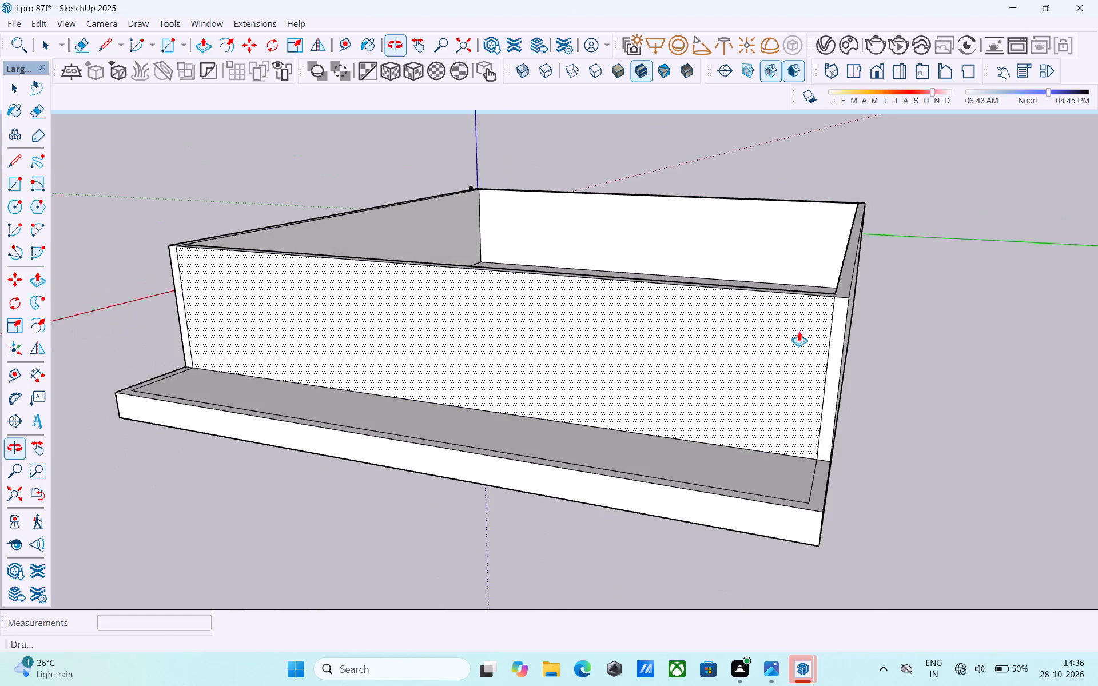
middle_click_drag(779, 365, 948, 410)
middle_click_drag(833, 448, 808, 462, "shift")
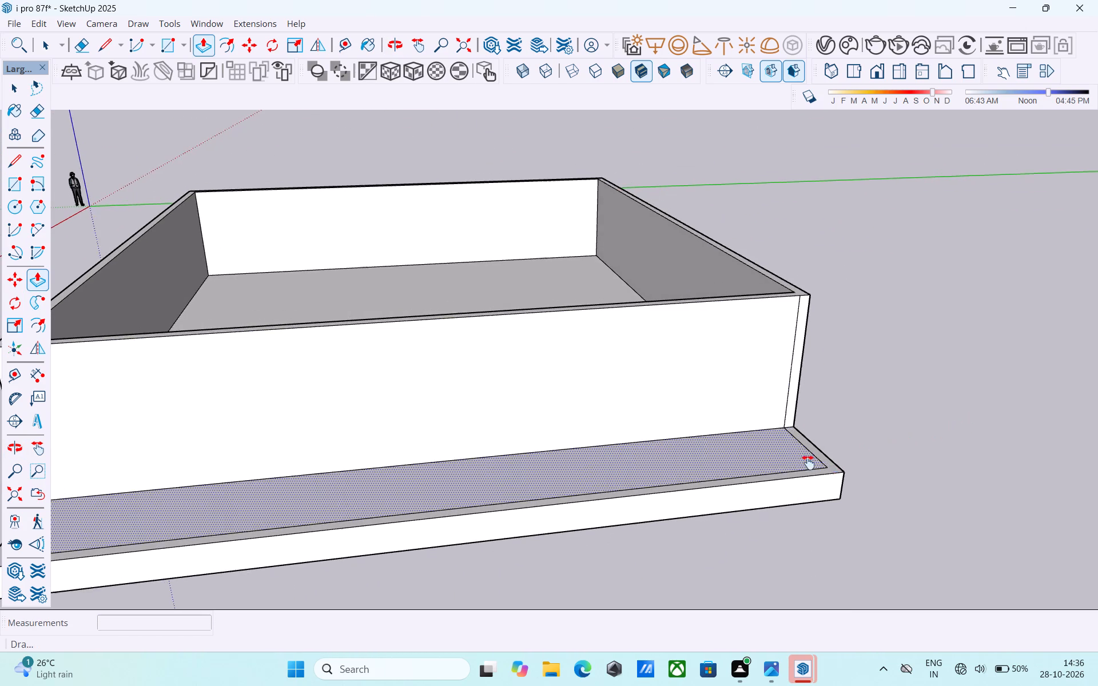
middle_click_drag(808, 462, 998, 429, "shift")
middle_click_drag(759, 497, 788, 440, "shift")
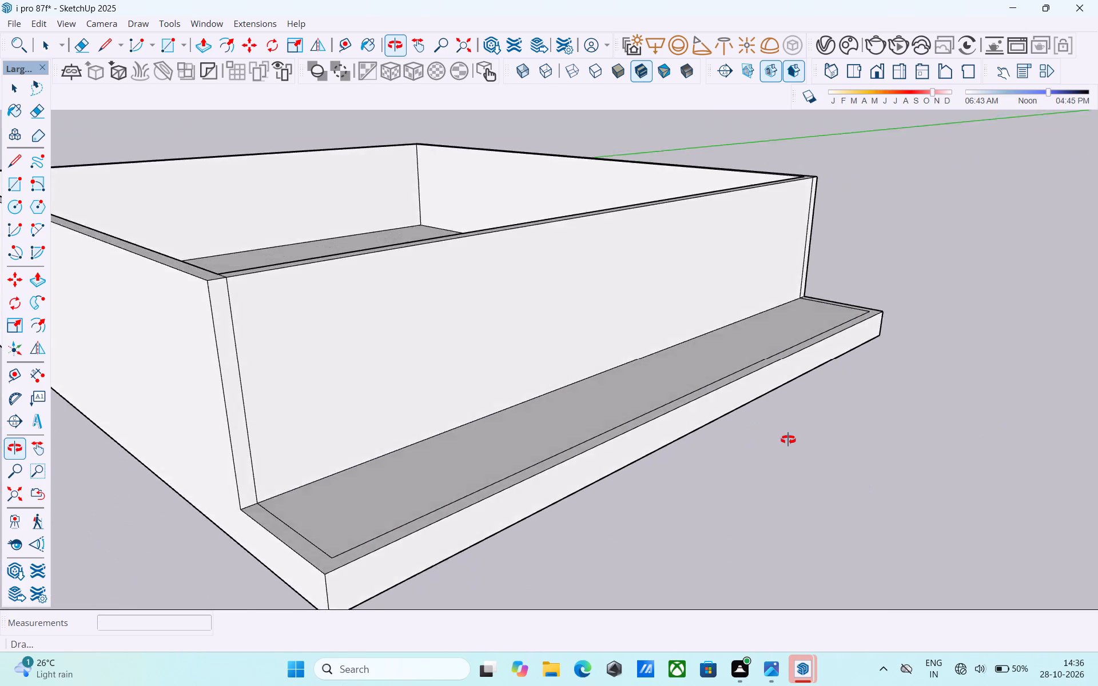
middle_click_drag(788, 440, 786, 481, "shift")
middle_click_drag(747, 428, 669, 473, "shift")
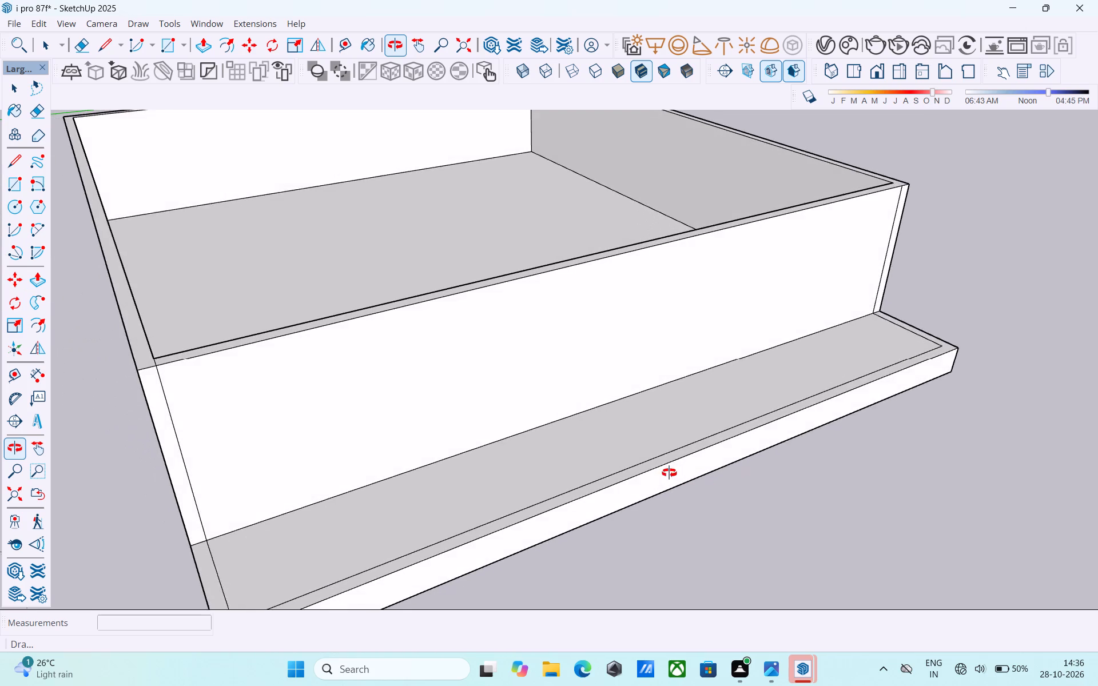
middle_click_drag(669, 473, 733, 453, "shift")
middle_click_drag(395, 443, 296, 441)
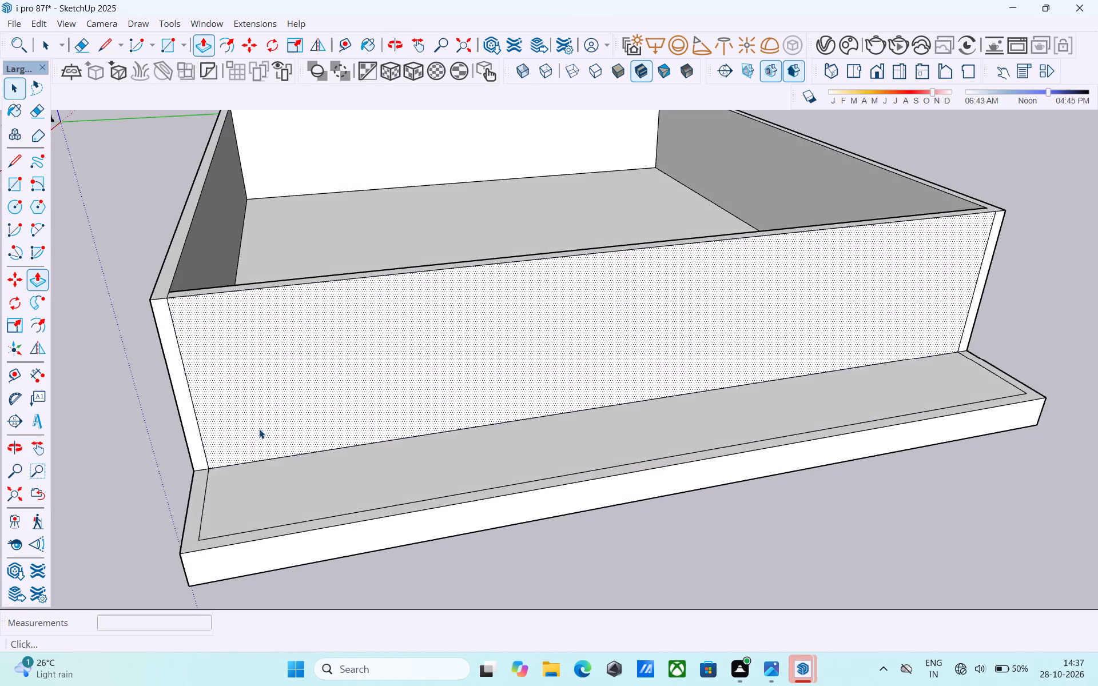
Copy the vertical line near one end of the front wall 20' along the wall's face.
key("space")
scroll(170, 375, "up", 4)
left_click(193, 370)
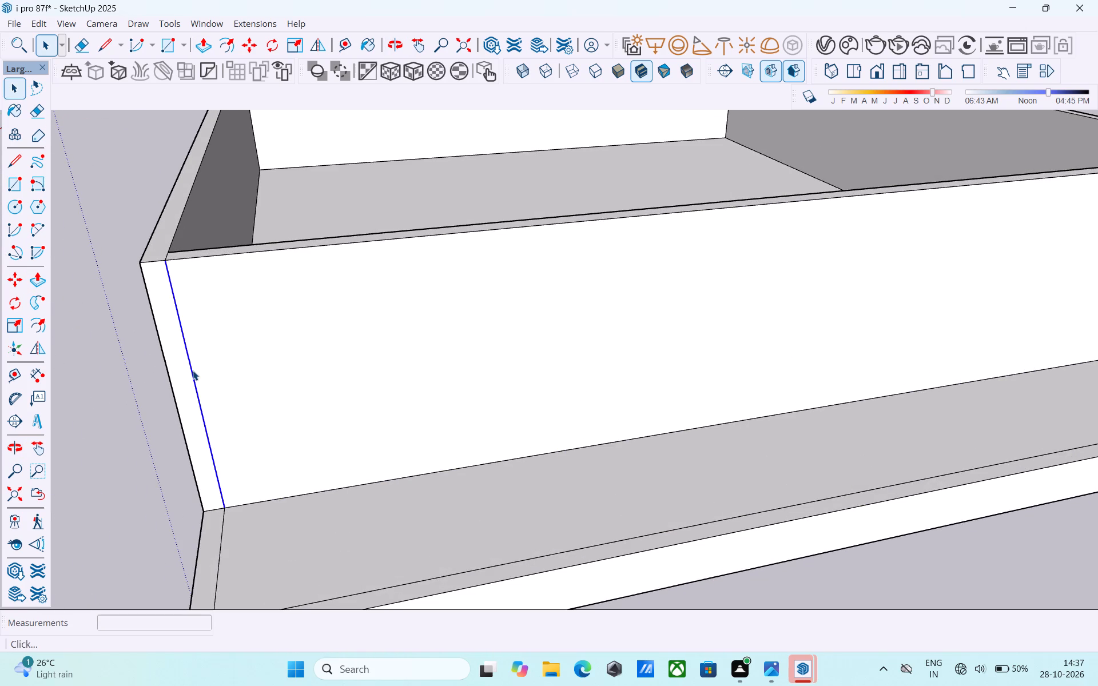
key("m")
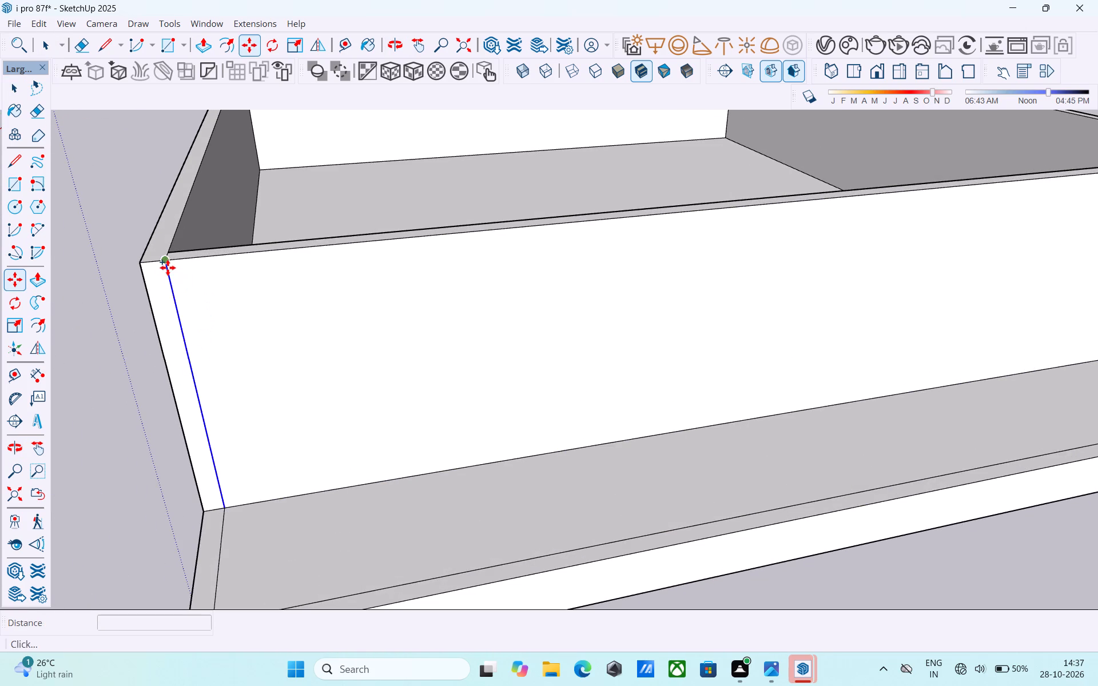
left_click(168, 266)
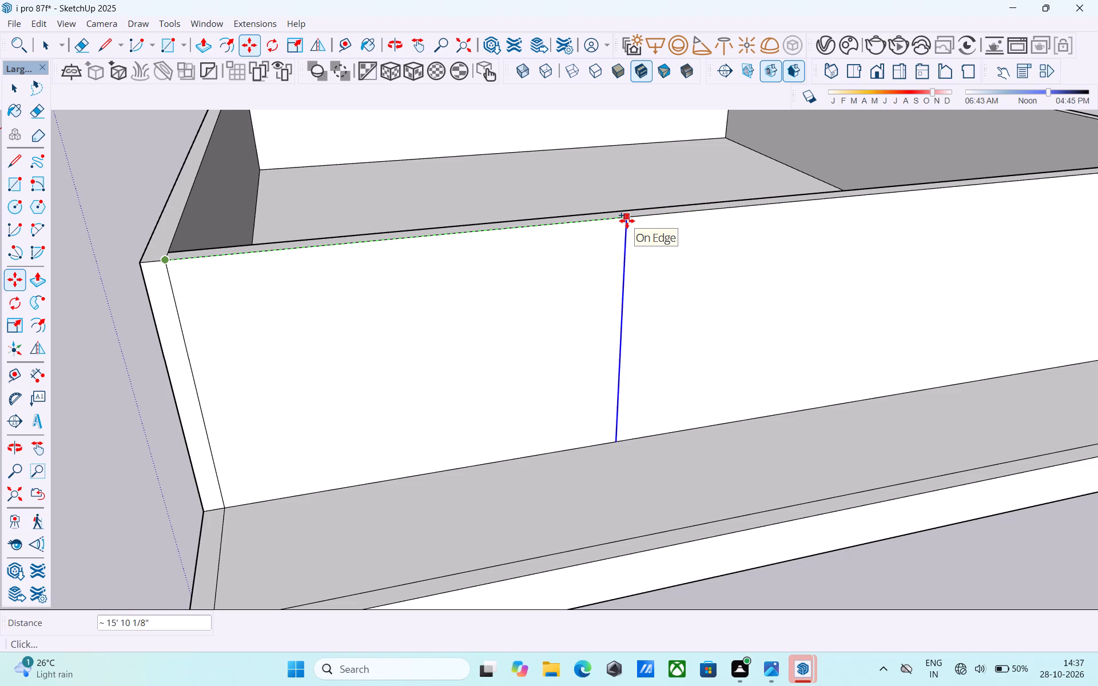
scroll(627, 221, "down", 4)
middle_click_drag(628, 224, 599, 258)
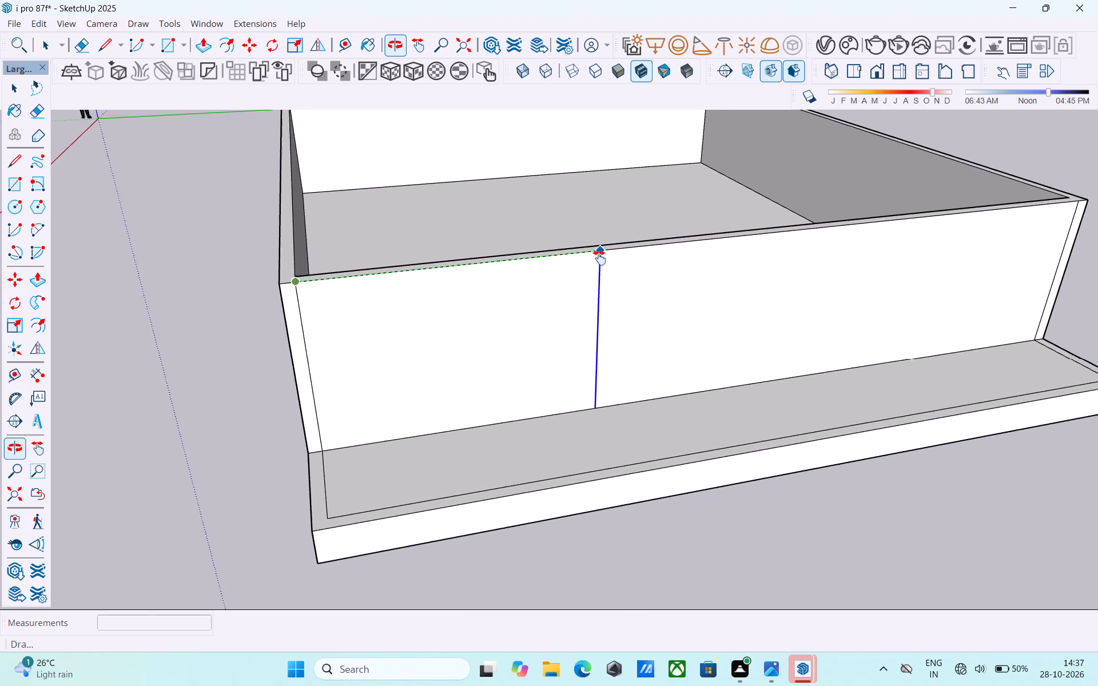
middle_click_drag(599, 258, 548, 273)
scroll(648, 267, "down", 3)
middle_click_drag(648, 267, 606, 278)
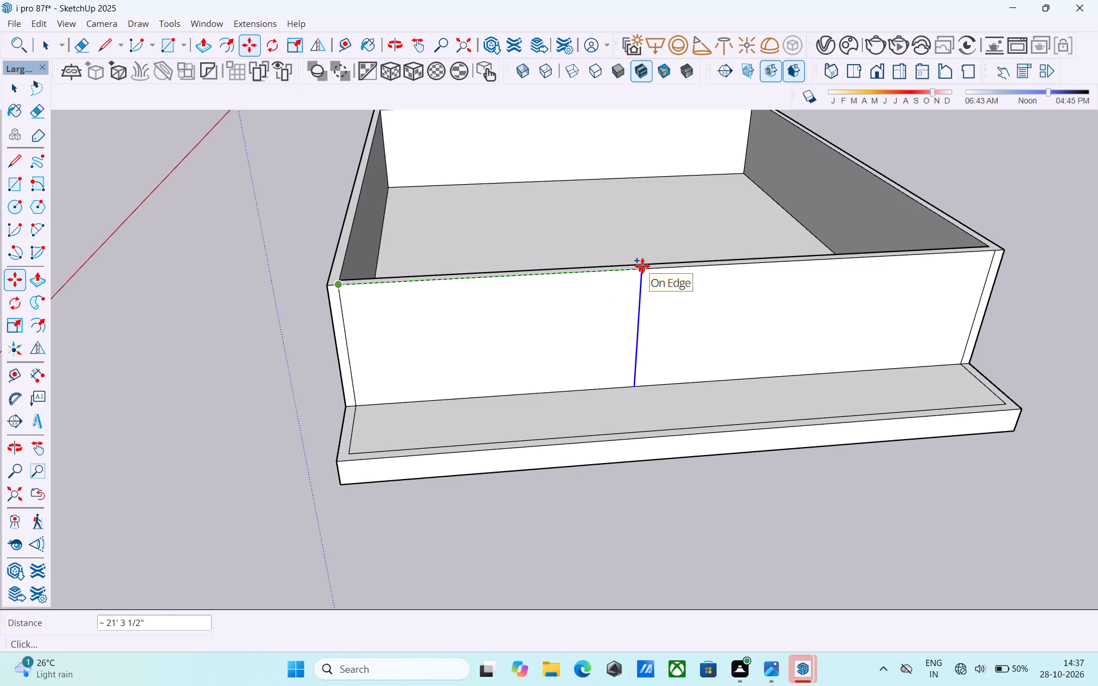
type("20'")
key("Return")
key("space")
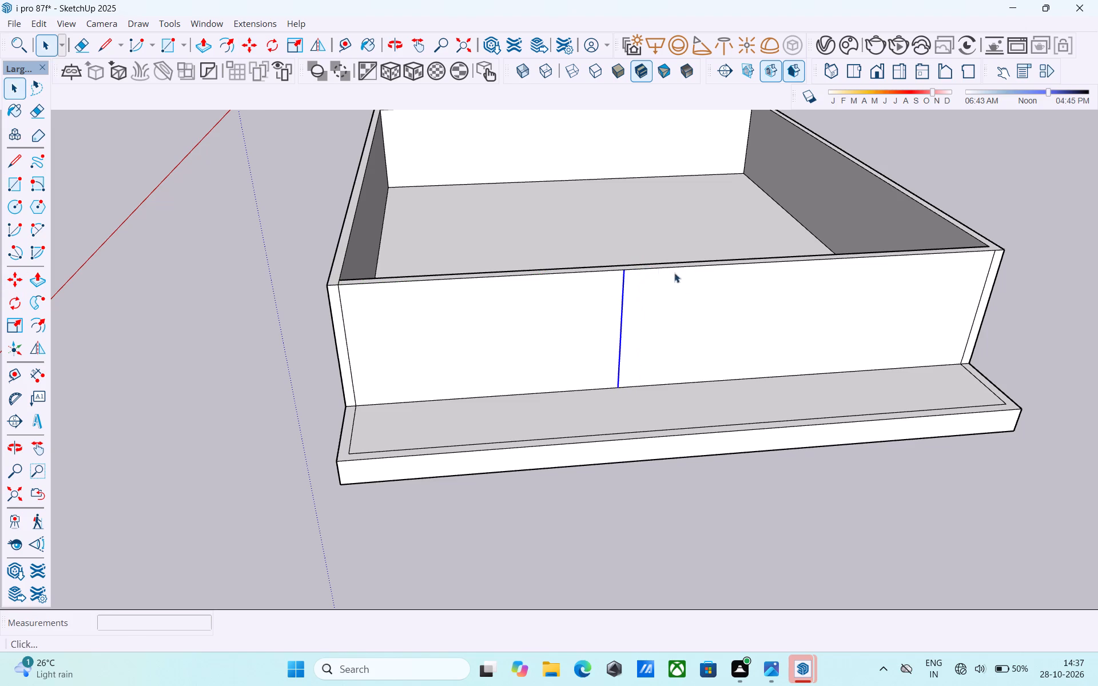
Copy the vertical line near the front wall's opposite end 18' inward along the wall's face.
scroll(689, 278, "down", 3)
middle_click_drag(688, 278, 596, 244, "shift")
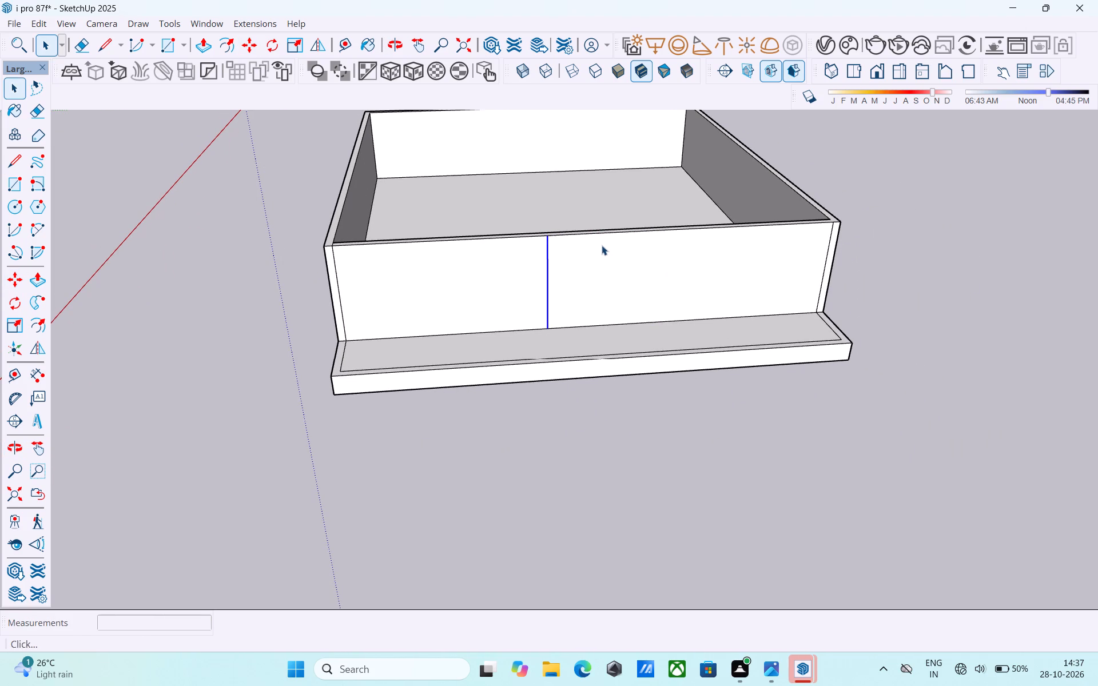
middle_click_drag(668, 265, 594, 308)
scroll(845, 307, "up", 3)
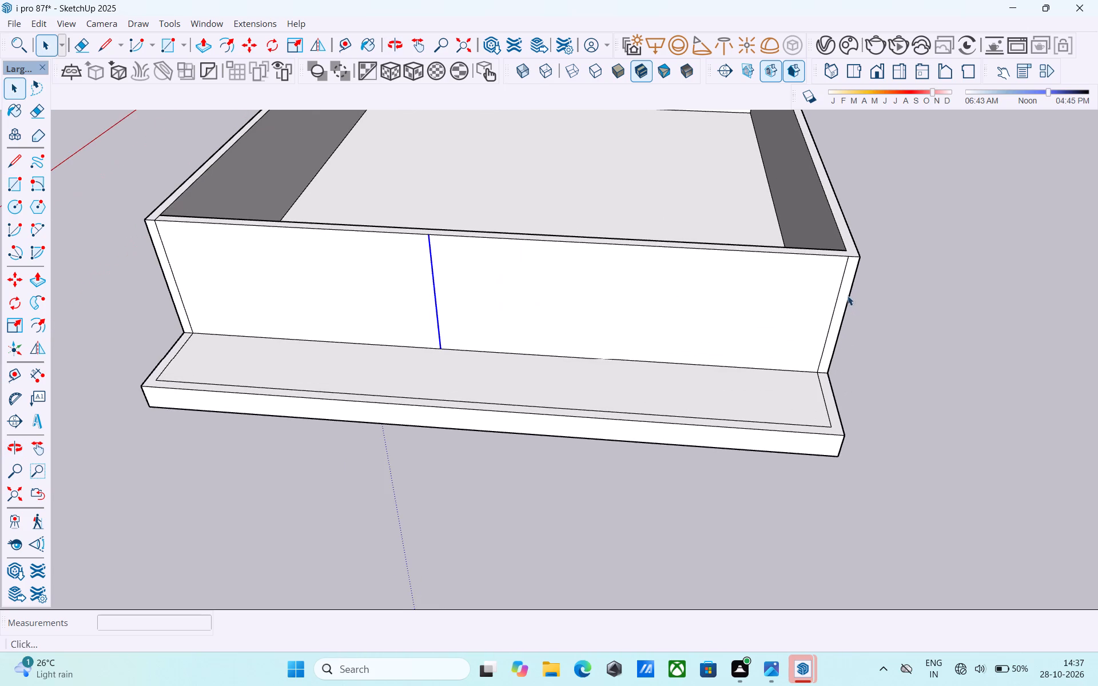
left_click(840, 290)
key("m")
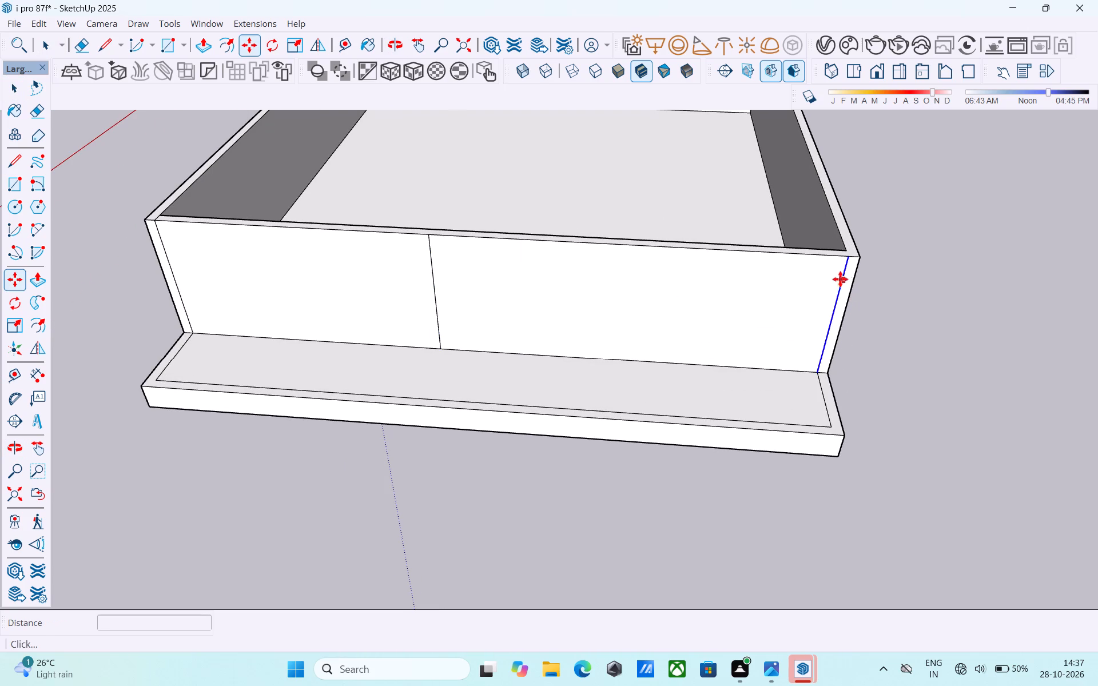
left_click(849, 260)
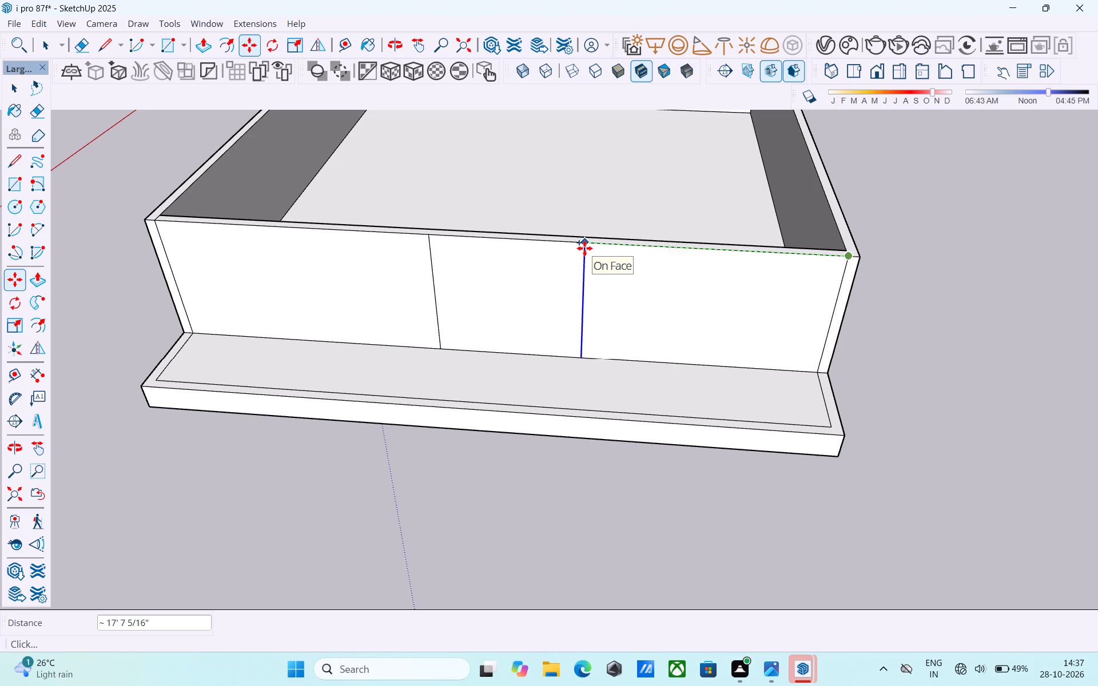
type("18'")
key("Return")
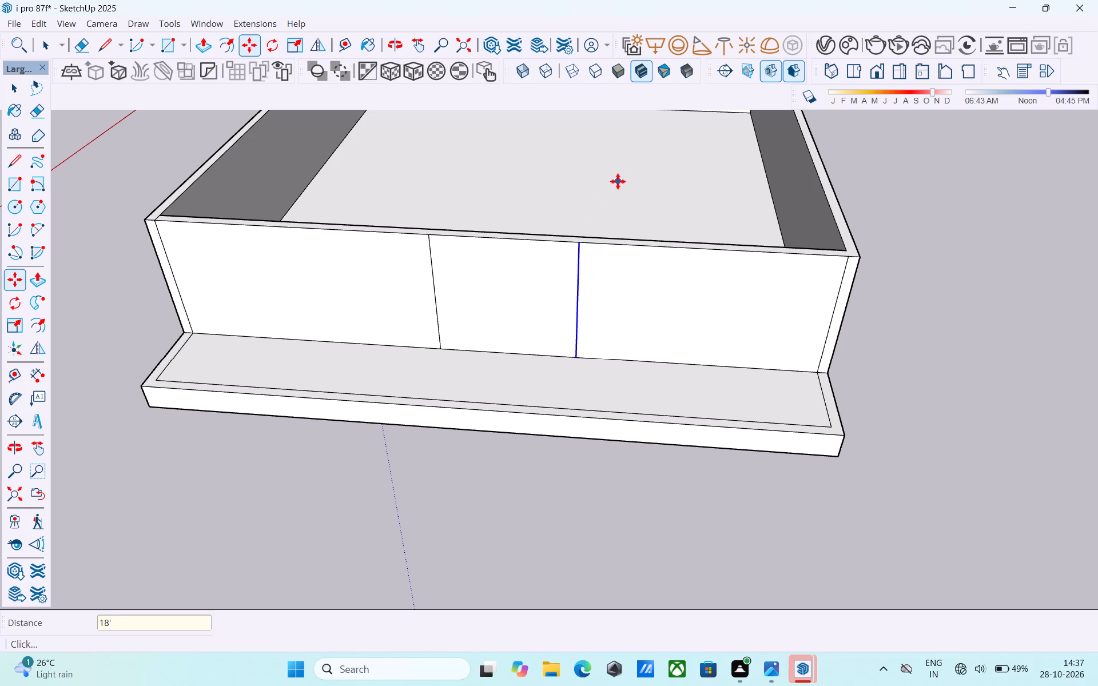
scroll(654, 186, "down", 11)
middle_click_drag(669, 226, 623, 286, "shift")
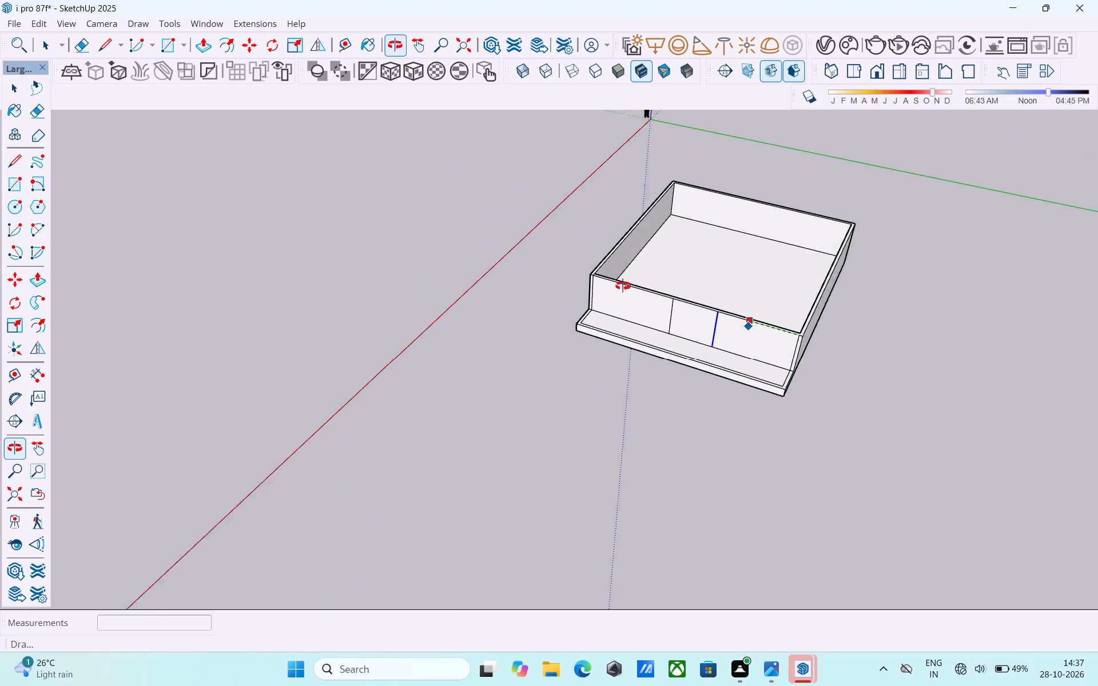
Save the model with the front wall divided by the two copied vertical lines.
middle_click_drag(623, 286, 620, 284, "shift")
key("space")
scroll(678, 198, "up", 5)
middle_click_drag(752, 225, 679, 245, "shift")
key("ctrl+s")
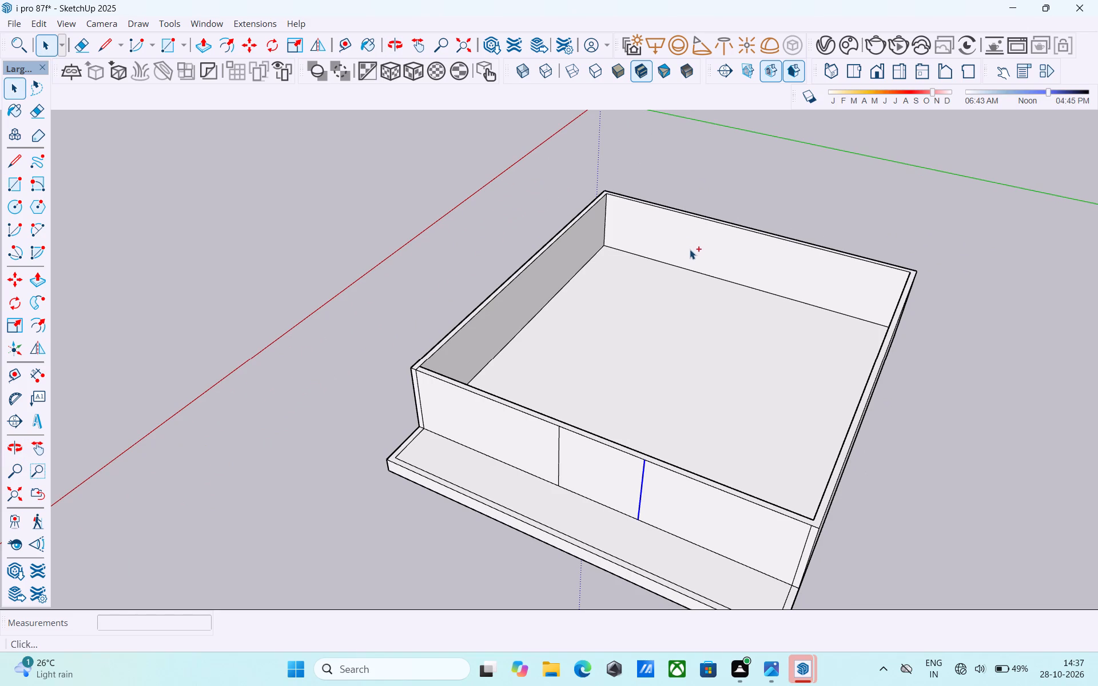
Copy the front wall's dividing line on the 20' side 6" along the wall toward the other dividing line.
middle_click_drag(673, 268, 686, 268)
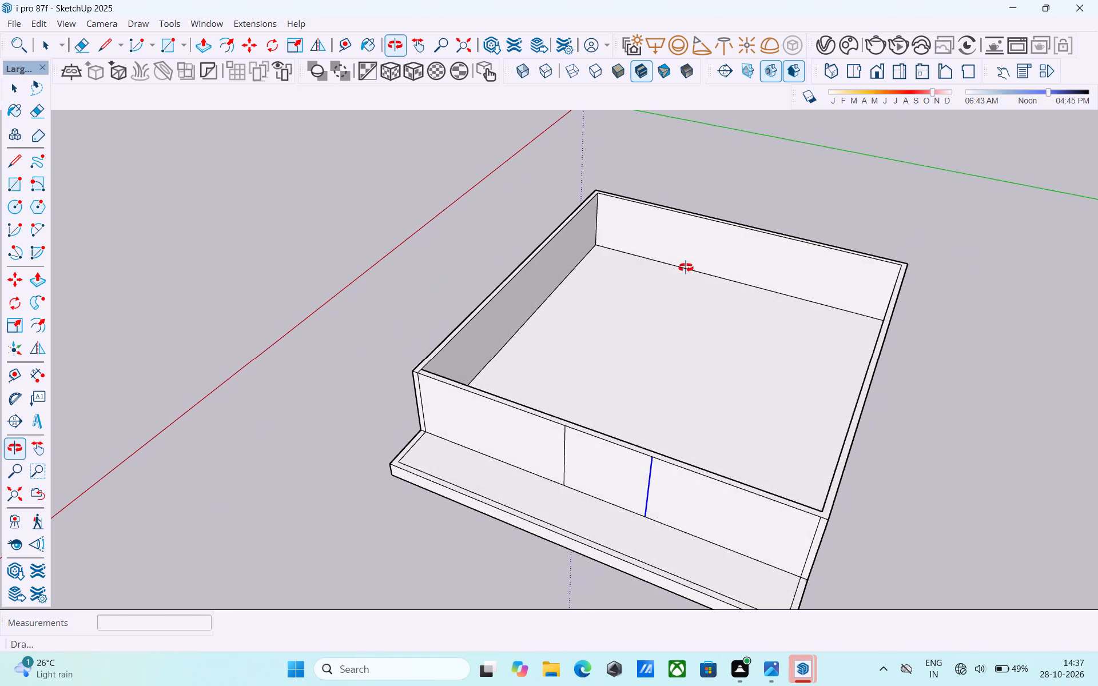
middle_click_drag(686, 268, 789, 156)
middle_click_drag(669, 364, 679, 242)
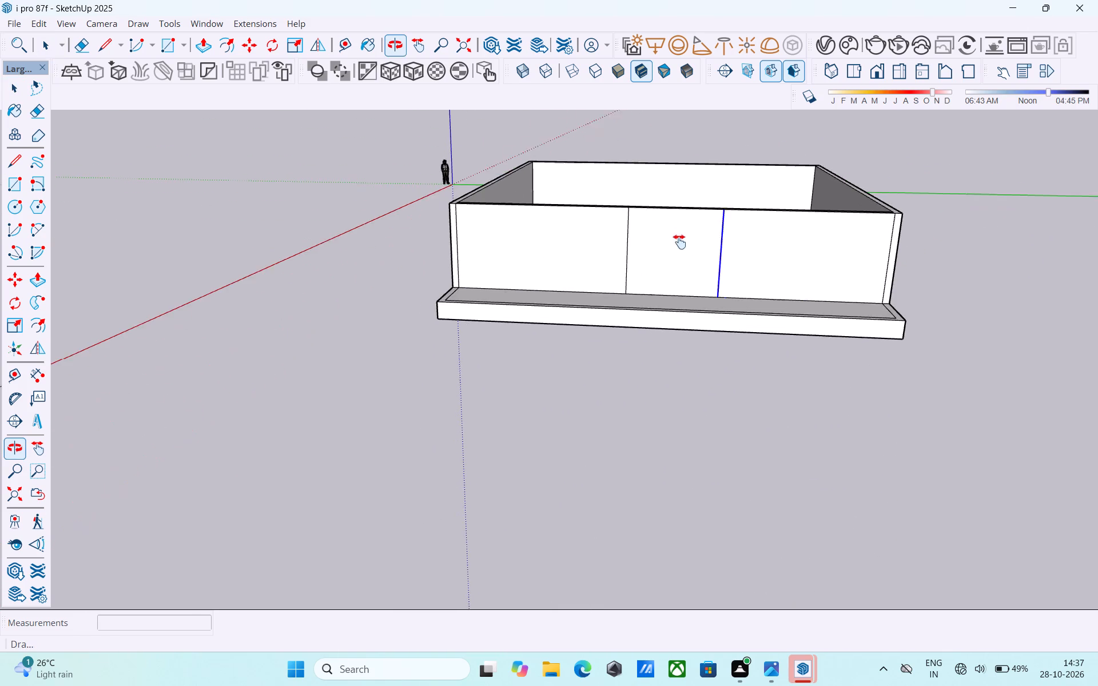
middle_click_drag(679, 242, 678, 242)
scroll(626, 247, "up", 9)
left_click(628, 223)
middle_click_drag(631, 216, 624, 226)
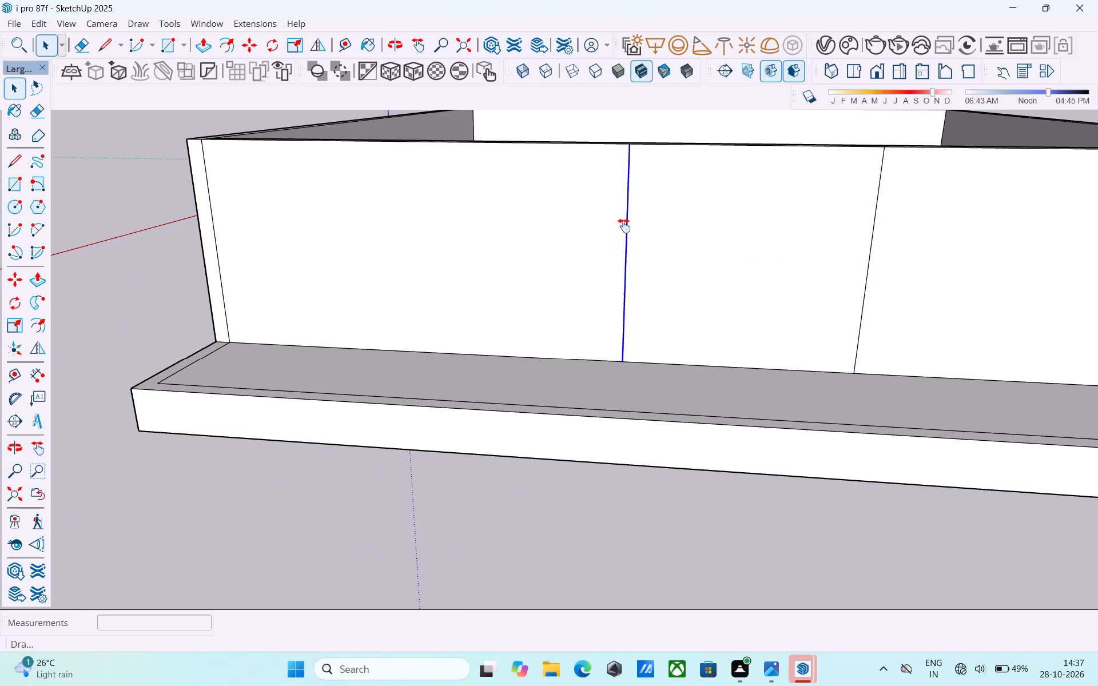
middle_click_drag(624, 226, 613, 276)
key("m")
middle_click_drag(614, 273, 619, 337)
scroll(618, 225, "up", 3)
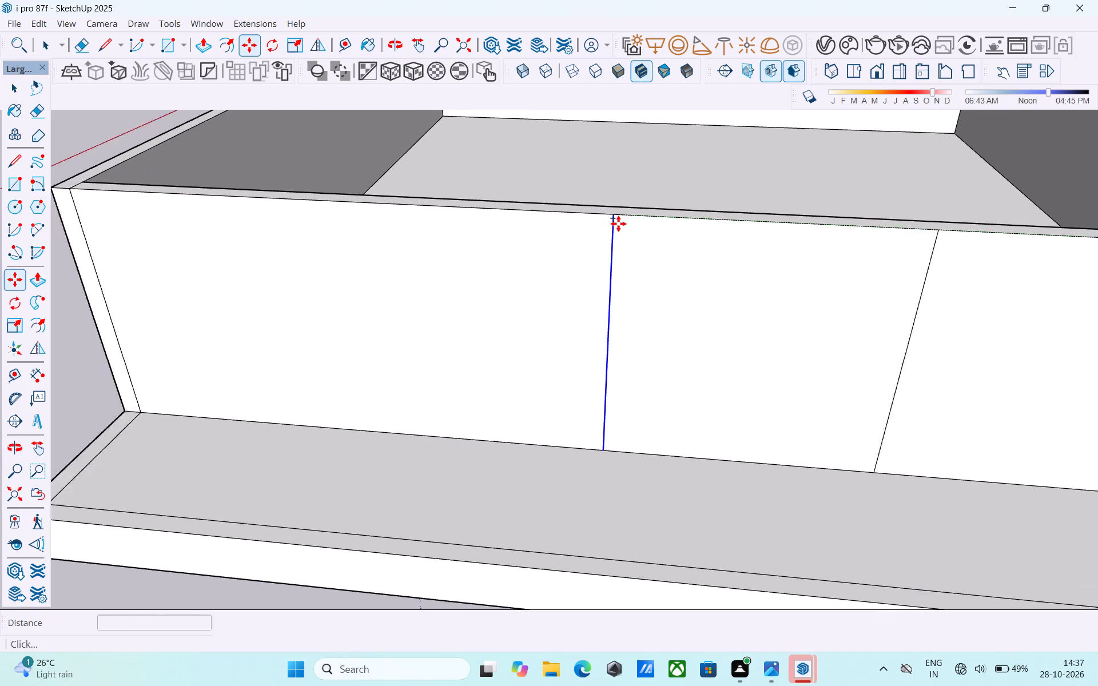
left_click(610, 216)
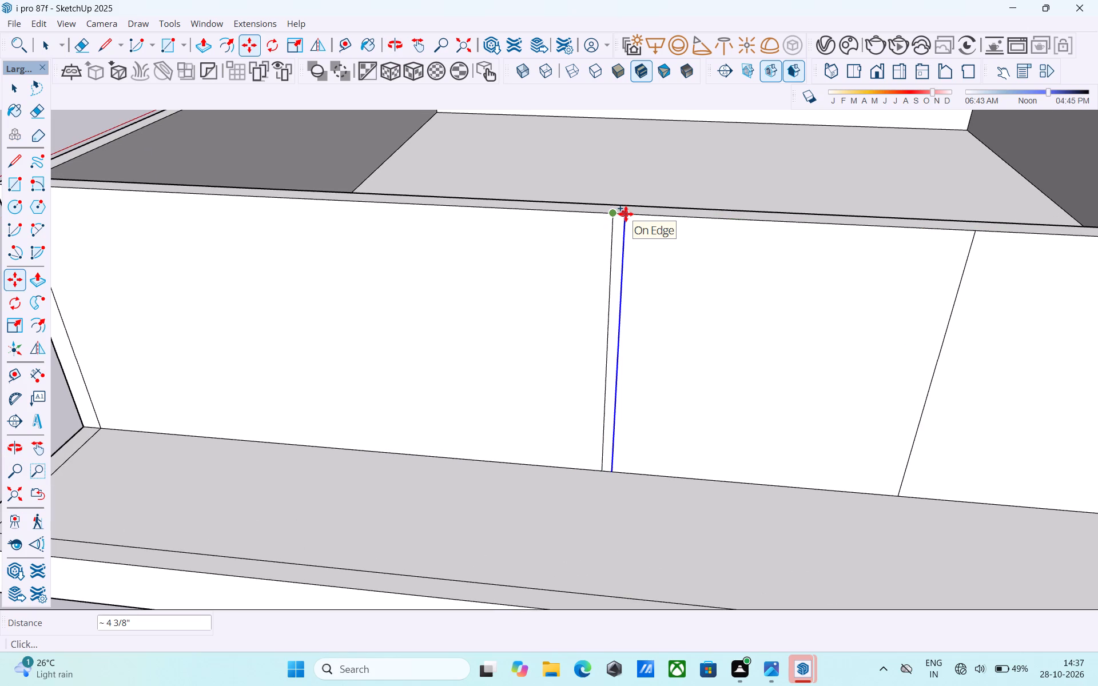
type("6\"")
key("Return")
key("space")
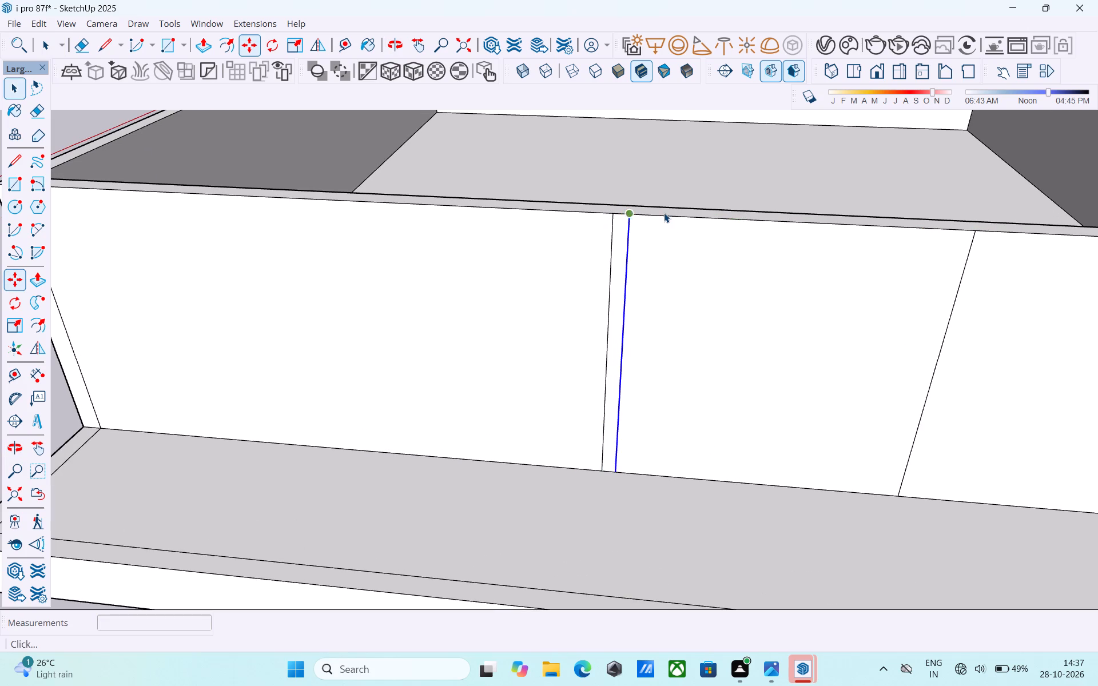
Draw a rectangle between the diagonally opposite inner top corners of the walls to close the top opening.
scroll(663, 213, "down", 7)
middle_click_drag(668, 224, 626, 245, "shift")
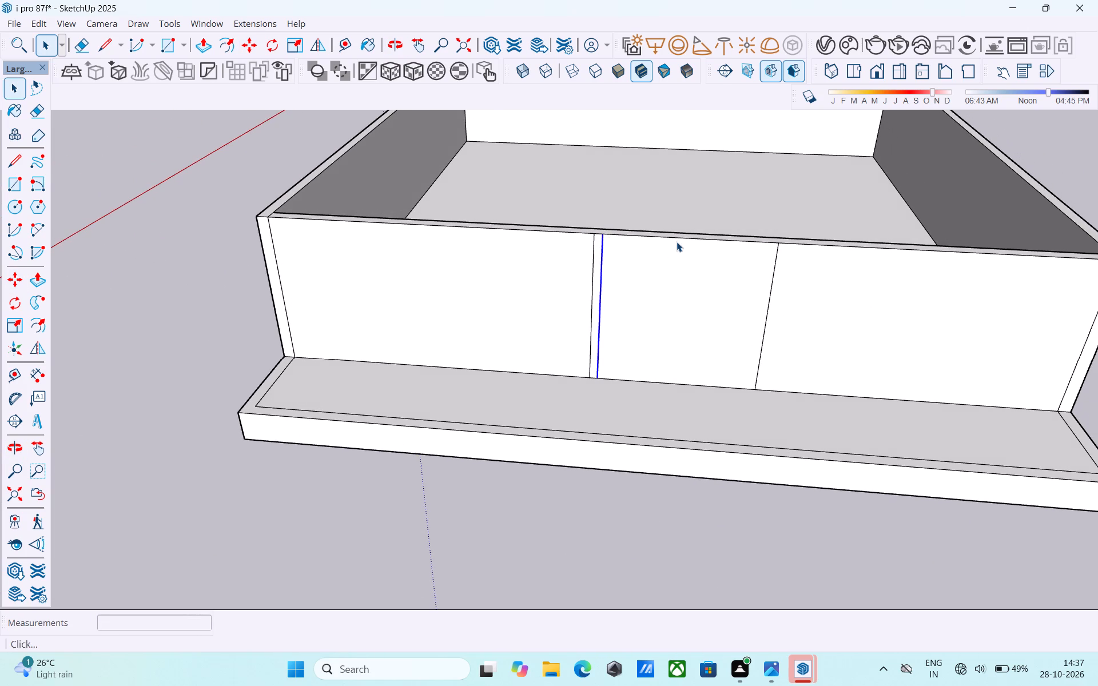
middle_click_drag(691, 286, 513, 277)
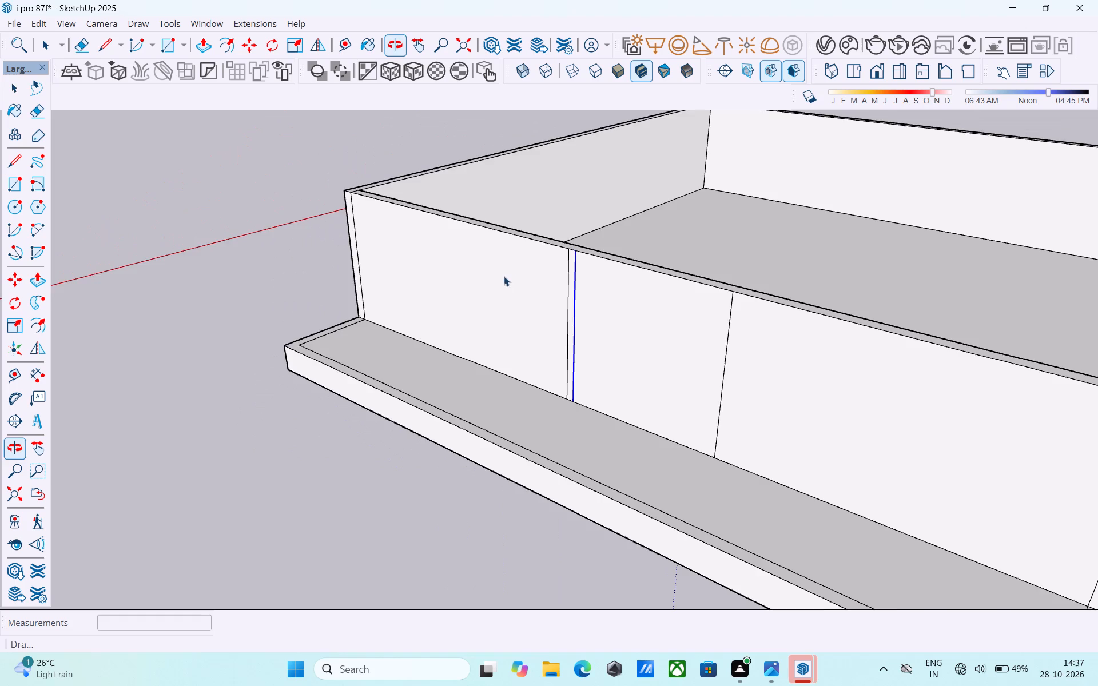
scroll(510, 262, "down", 4)
middle_click_drag(694, 222, 667, 329, "shift")
key("r")
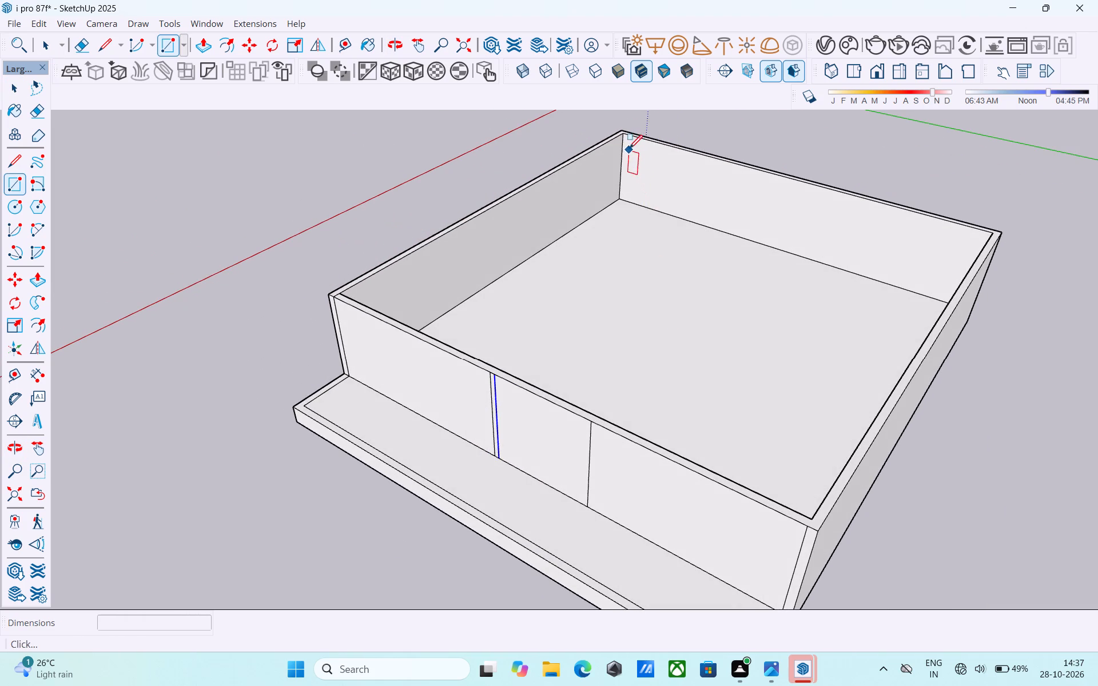
left_click(621, 137)
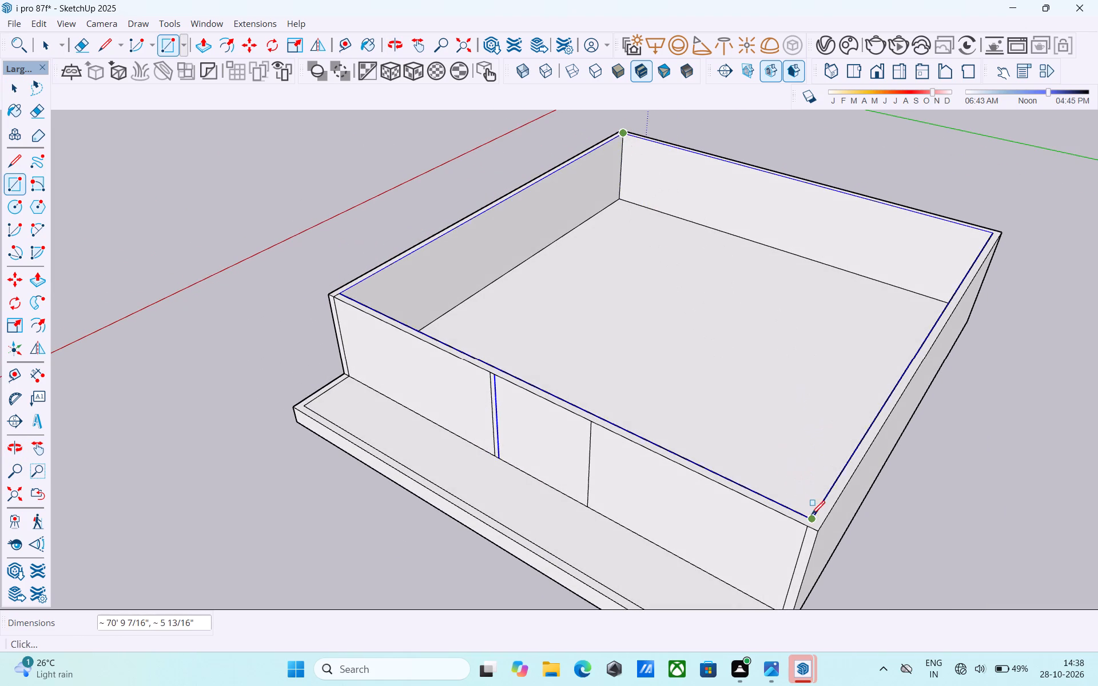
left_click(813, 517)
Reverse the new face that covers the top opening between the walls.
scroll(813, 514, "down", 6)
key("space")
middle_click_drag(809, 506, 730, 480)
left_click(725, 458)
right_click(725, 457)
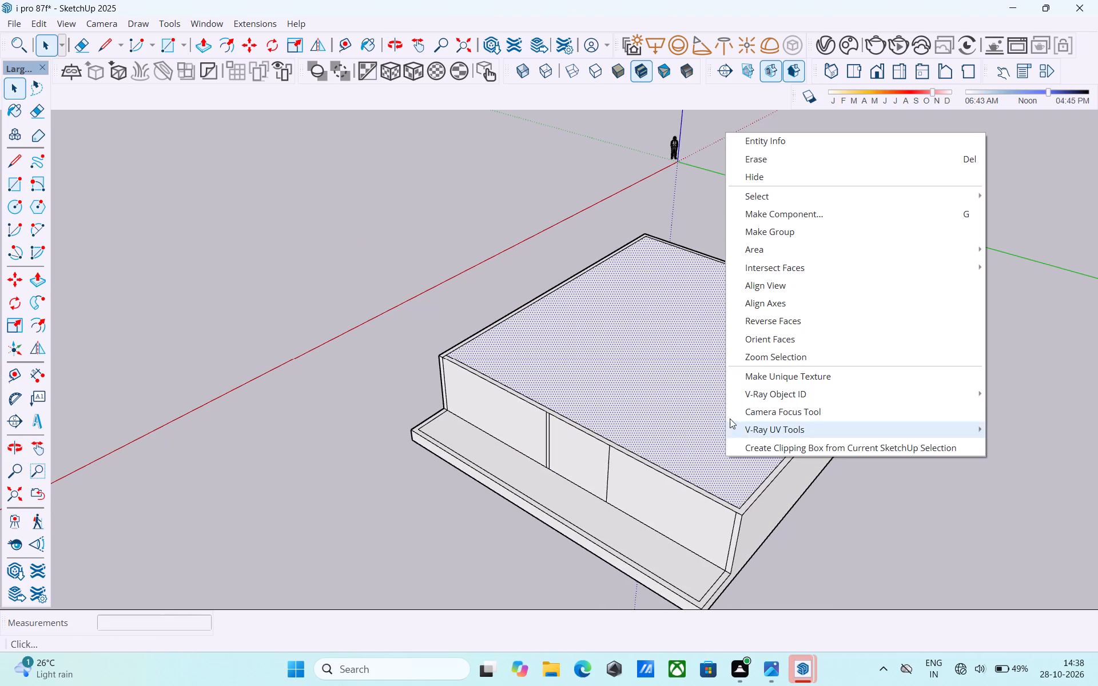
left_click(767, 315)
Draw a 6" vertical line up the blue axis from the top face's back inner corner.
scroll(628, 218, "up", 1)
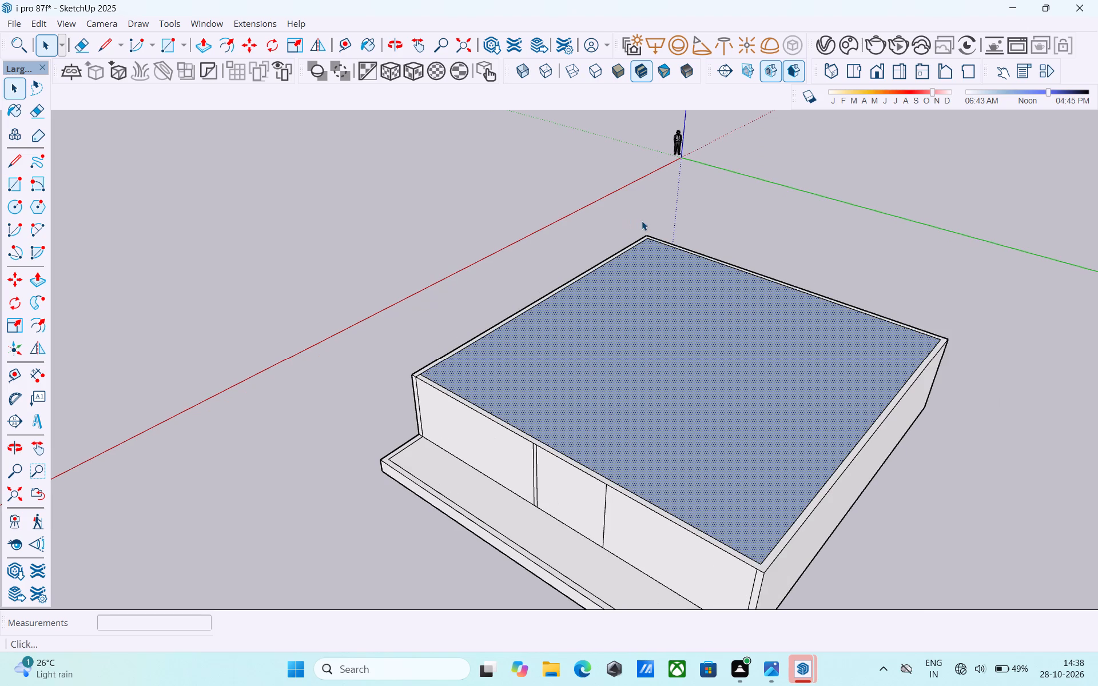
key("l")
scroll(650, 241, "up", 12)
left_click(646, 236)
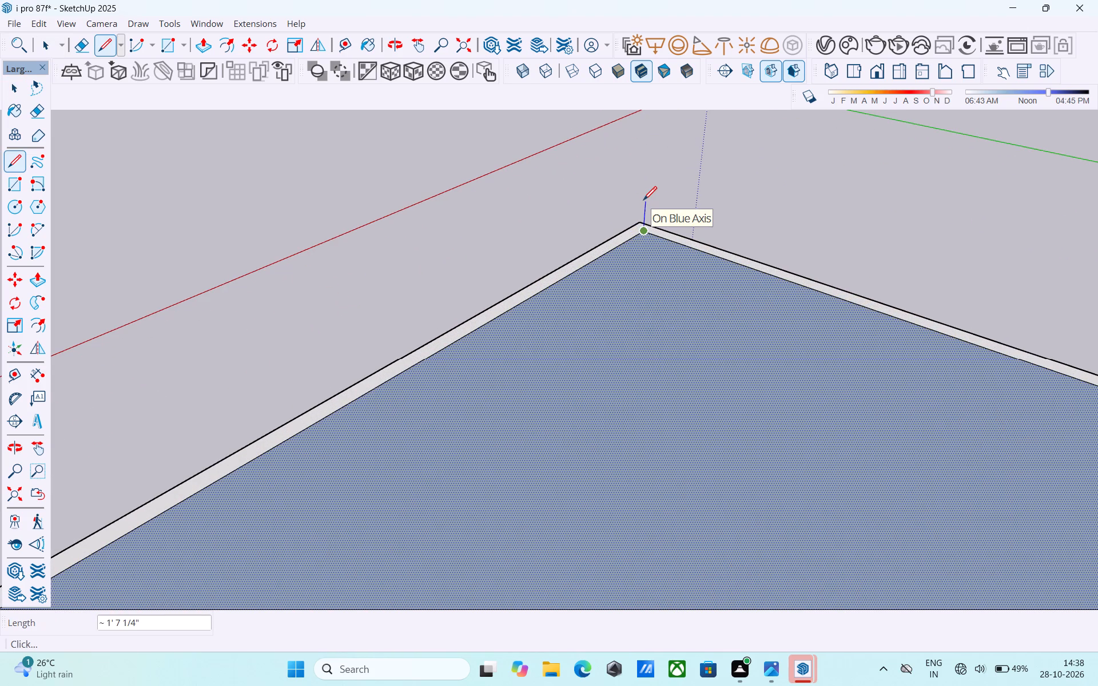
type("6\"")
key("Return")
key("l")
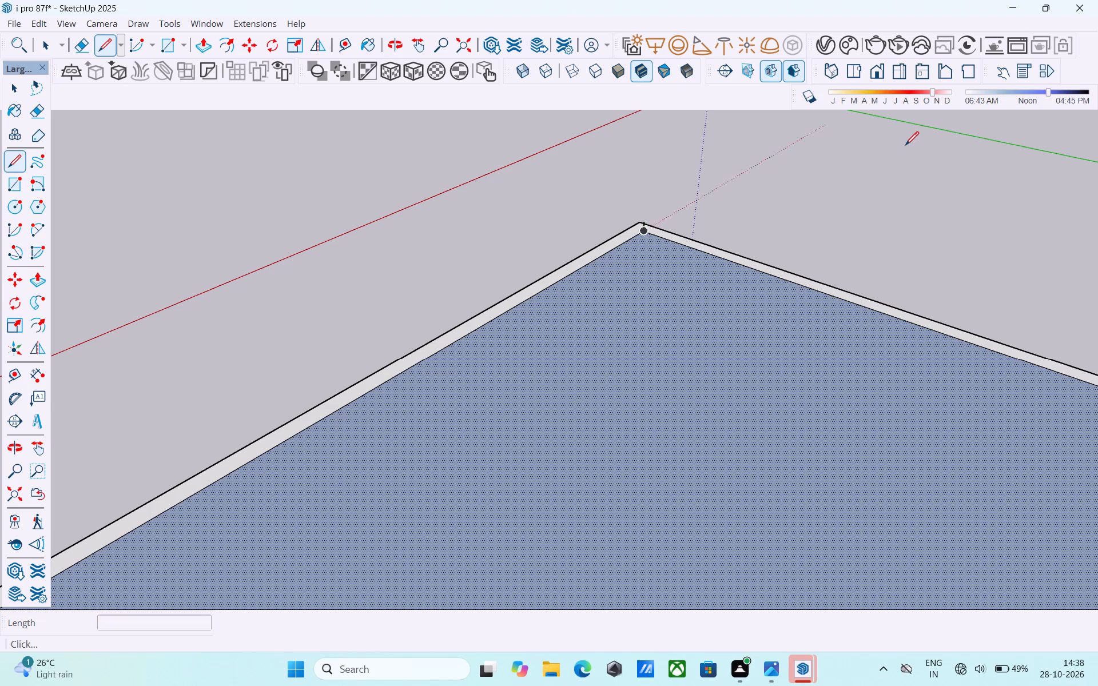
Draw a 6" vertical line up from the top face's diagonally opposite front inner corner.
scroll(821, 183, "down", 12)
scroll(524, 248, "up", 1)
scroll(524, 249, "down", 3)
middle_click_drag(602, 458, 612, 455)
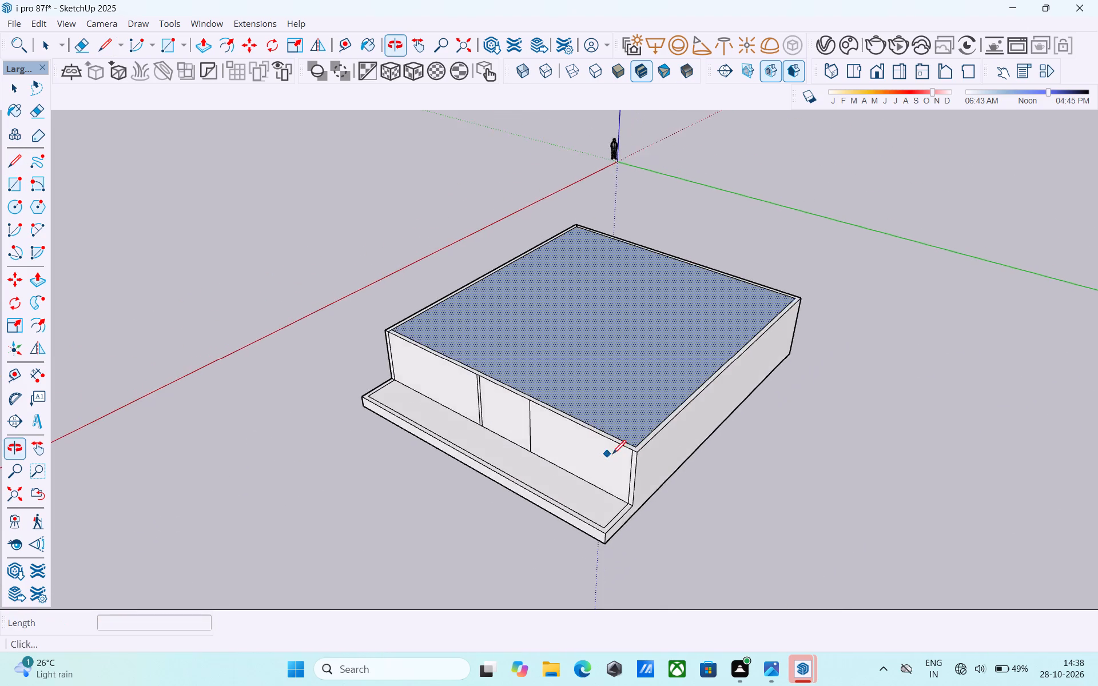
scroll(613, 455, "up", 14)
left_click(656, 430)
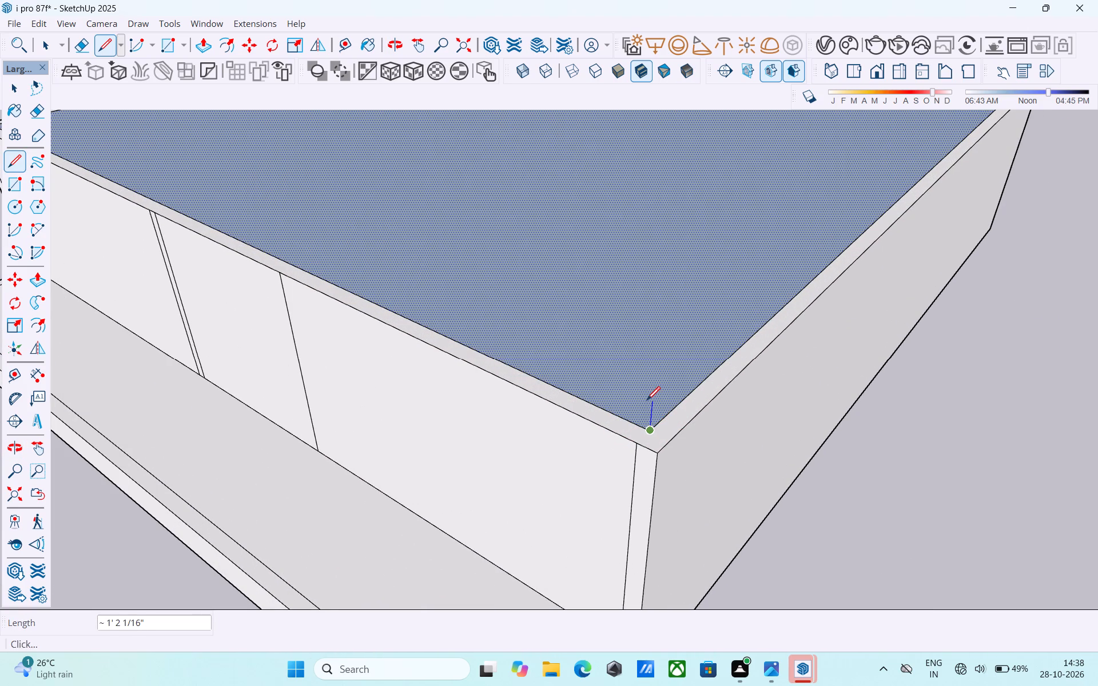
type("6\"")
key("Return")
key("space")
scroll(650, 399, "up", 1)
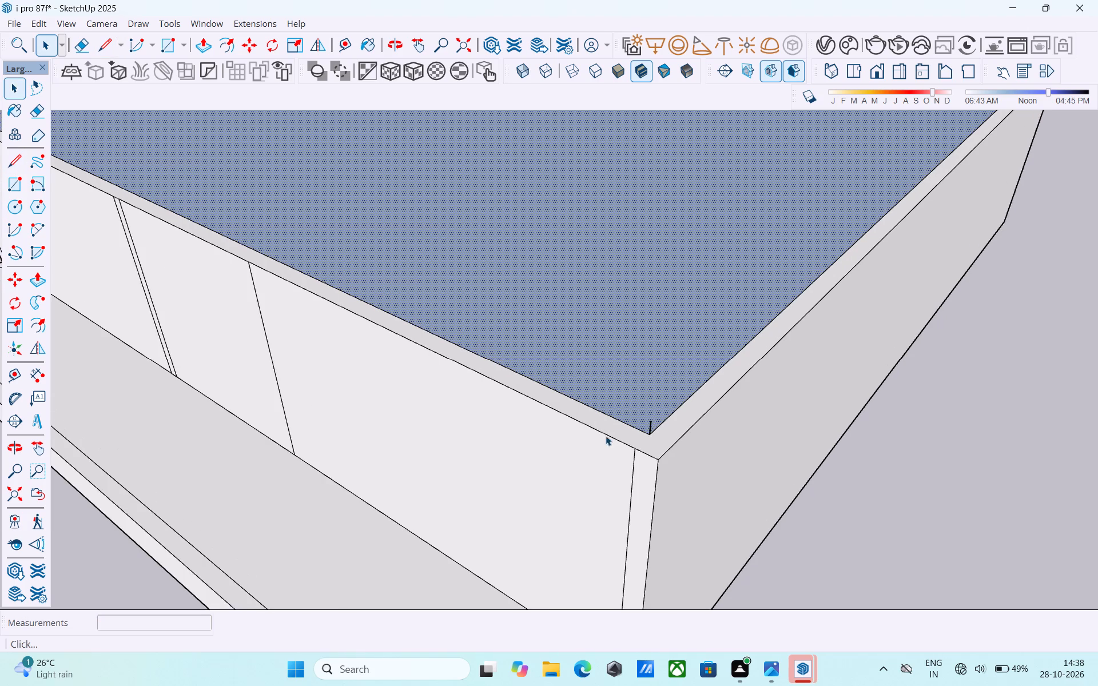
Draw a 51' 9" by 48' 6" rectangle between the upper ends of the two 6" vertical lines.
scroll(604, 436, "down", 4)
key("r")
scroll(606, 452, "down", 6)
middle_click_drag(621, 404, 606, 440)
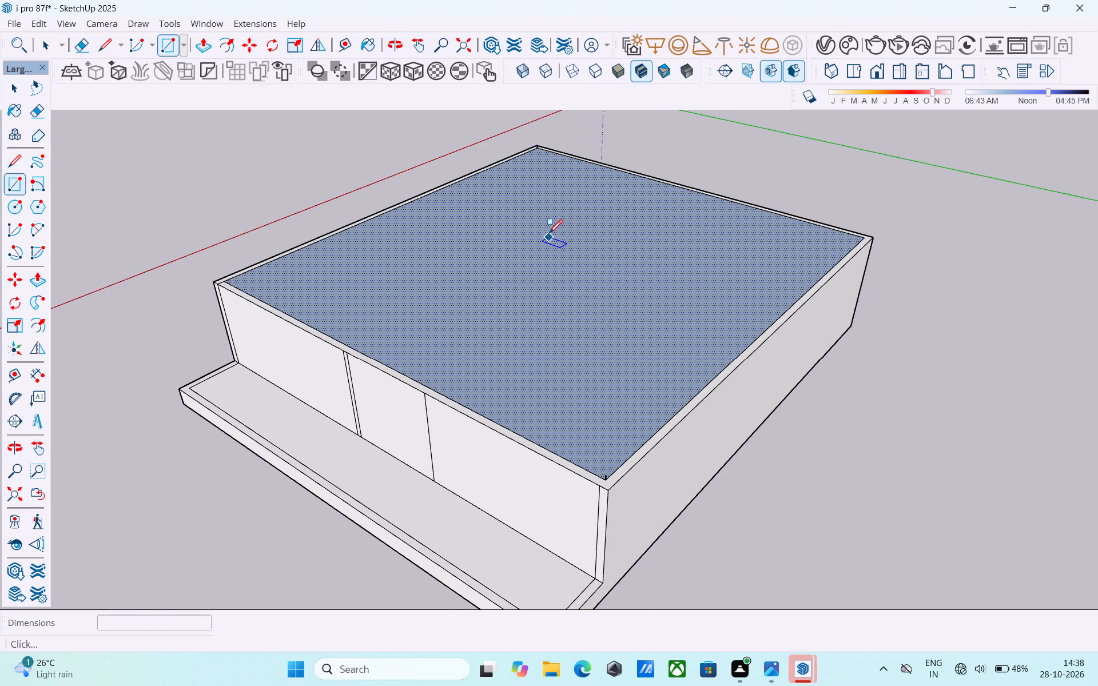
scroll(535, 139, "up", 17)
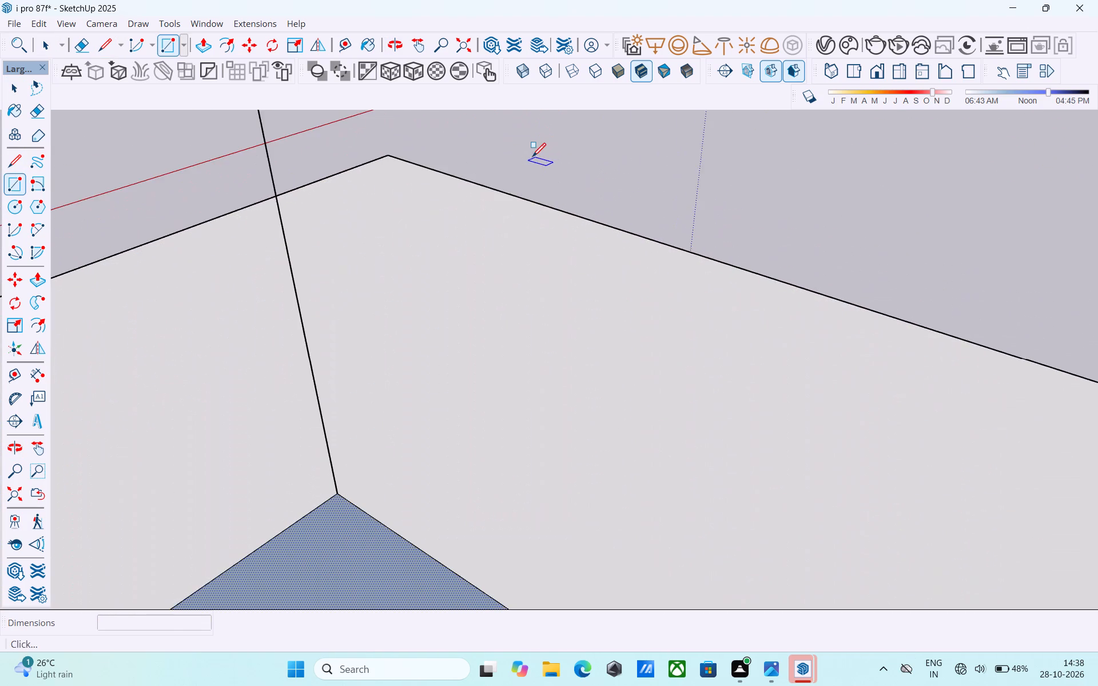
scroll(532, 158, "down", 3)
left_click(518, 151)
scroll(520, 155, "down", 7)
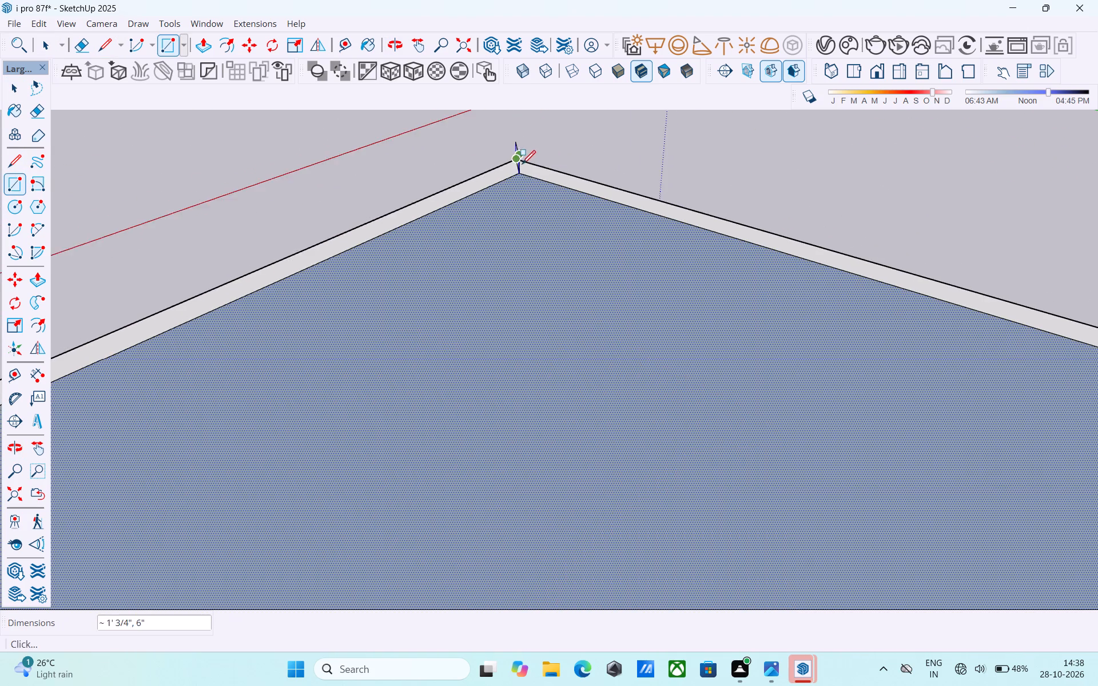
scroll(522, 165, "down", 20)
scroll(522, 165, "down", 6)
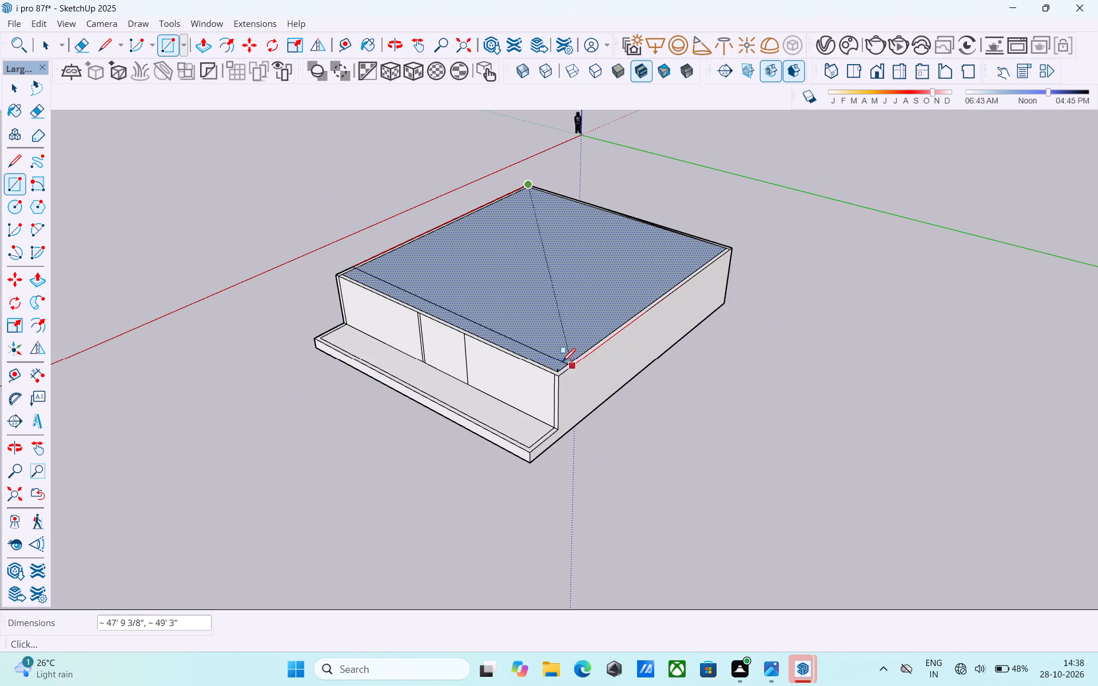
scroll(562, 365, "up", 13)
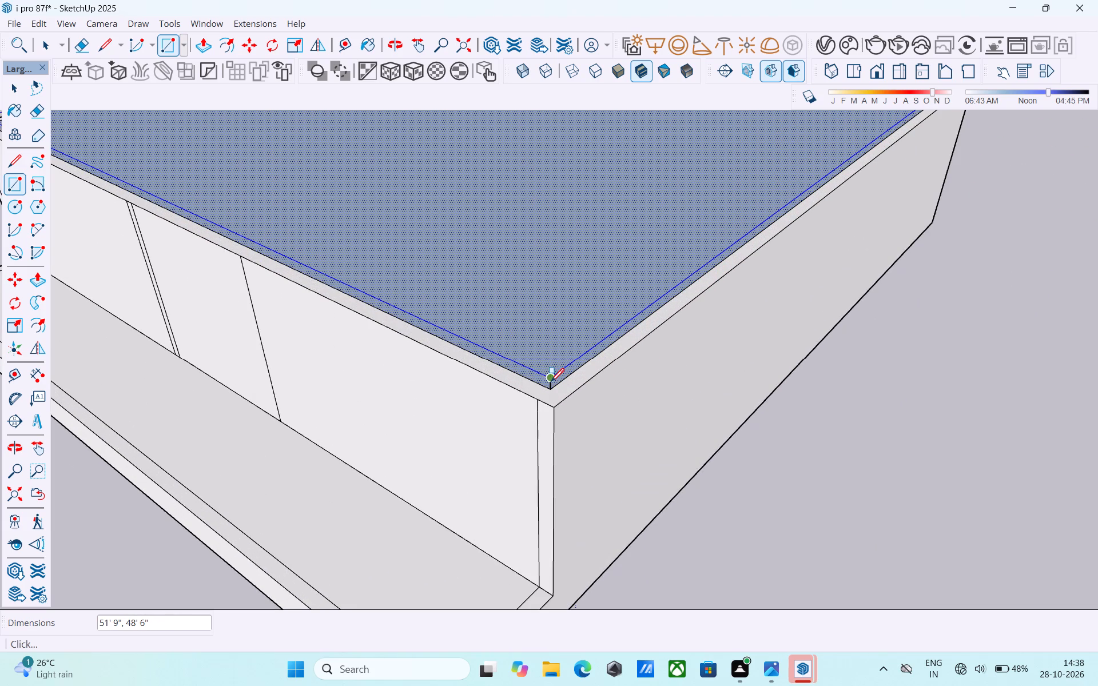
left_click(550, 383)
Draw a vertical edge joining the lower and upper rectangles at the roof's other front corner.
scroll(616, 380, "down", 5)
middle_click_drag(618, 380, 745, 364)
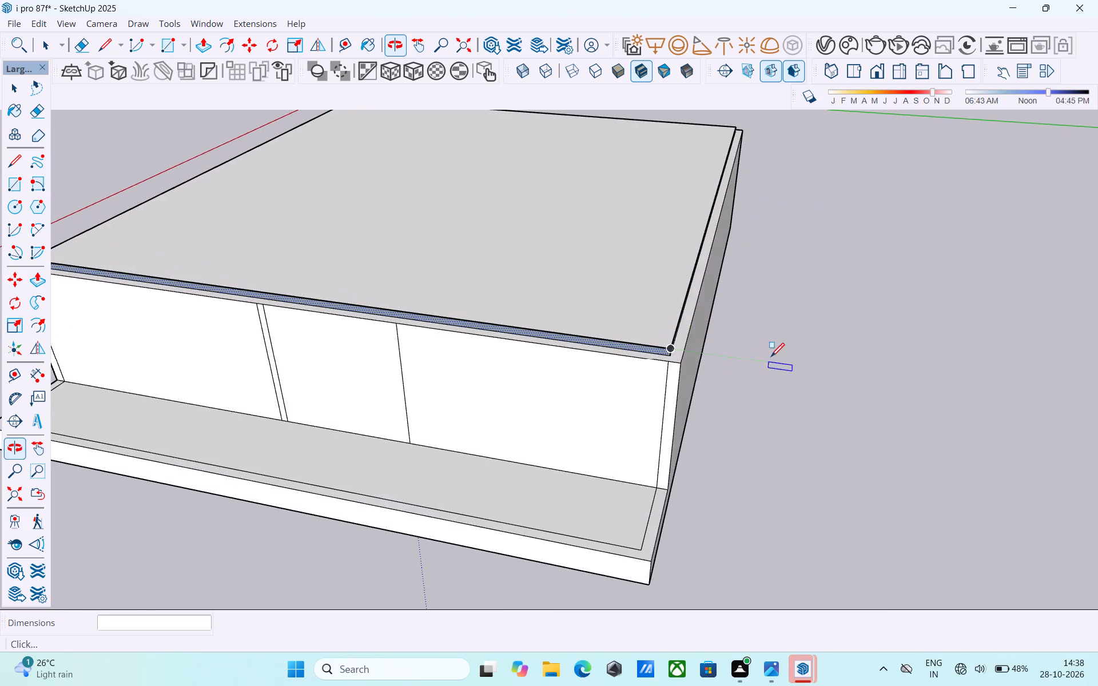
scroll(773, 357, "down", 10)
middle_click_drag(570, 358, 779, 366)
scroll(460, 344, "up", 9)
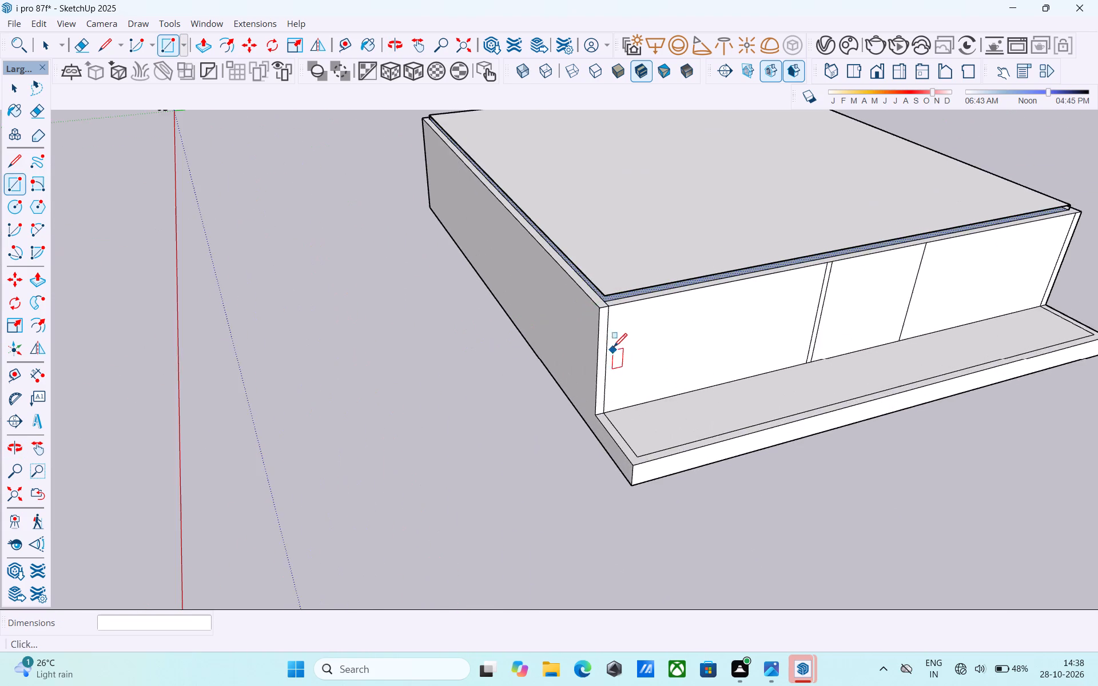
scroll(598, 304, "up", 4)
middle_click_drag(601, 301, 598, 309)
key("l")
scroll(602, 302, "up", 7)
left_click(608, 304)
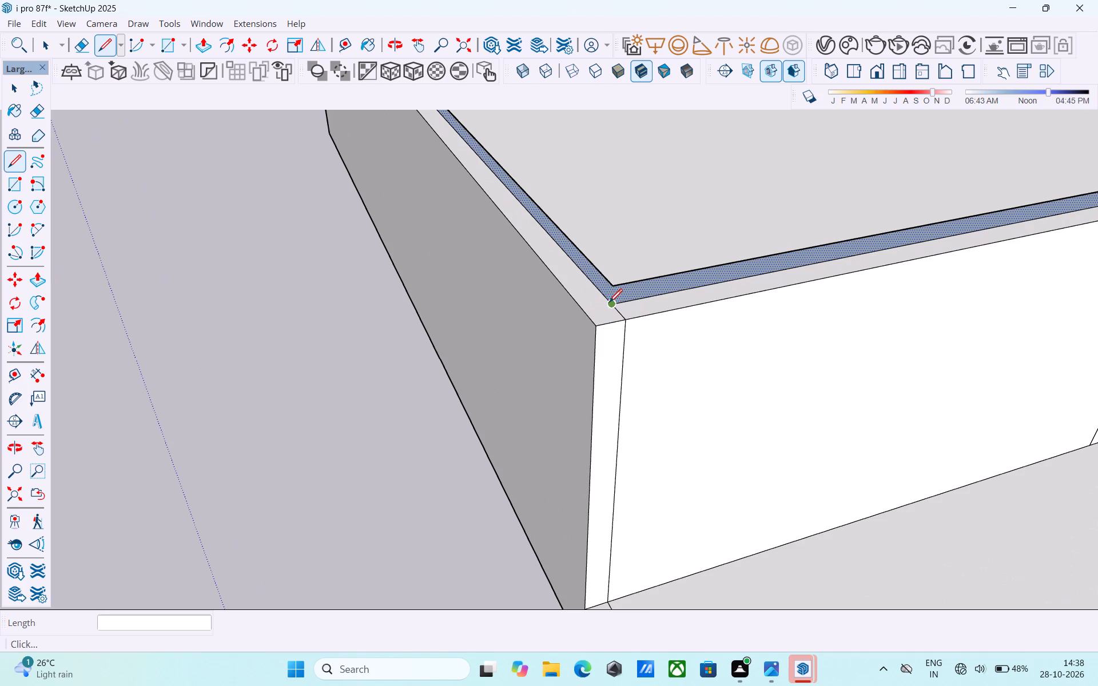
left_click(615, 284)
Draw a vertical edge joining the lower and upper rectangles at the roof's remaining back corner.
scroll(598, 310, "down", 19)
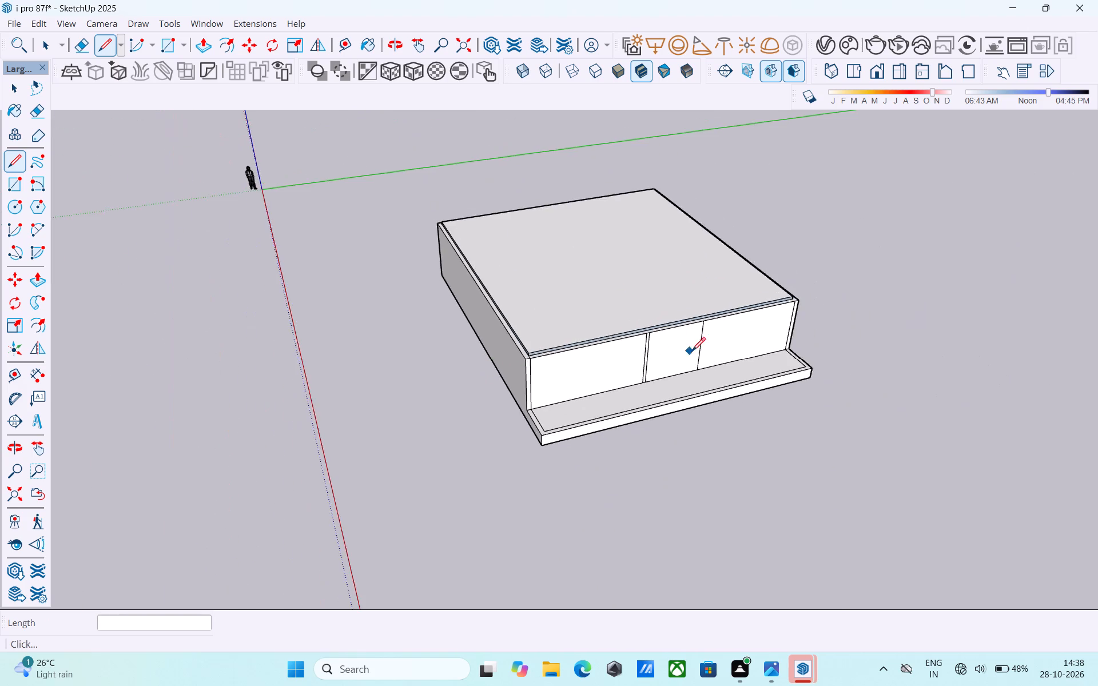
middle_click_drag(692, 352, 158, 310, "shift")
middle_click_drag(881, 350, 389, 333, "shift")
scroll(517, 365, "up", 3)
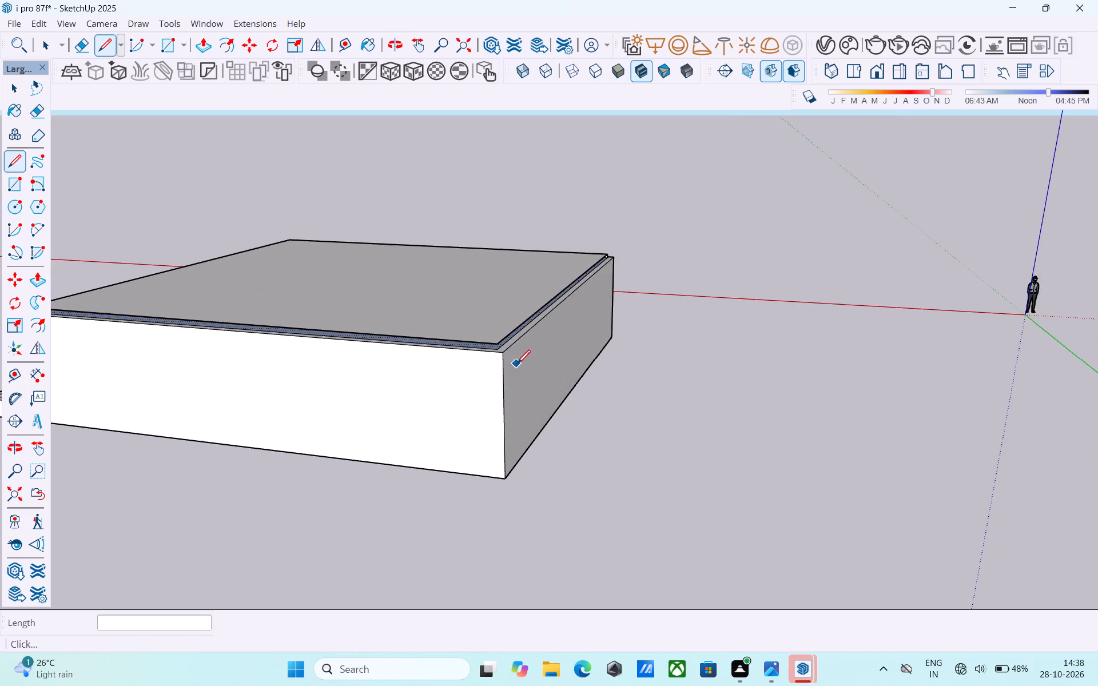
scroll(517, 365, "up", 7)
middle_click_drag(486, 356, 543, 385)
scroll(543, 385, "up", 3)
scroll(543, 385, "down", 1)
scroll(543, 385, "up", 3)
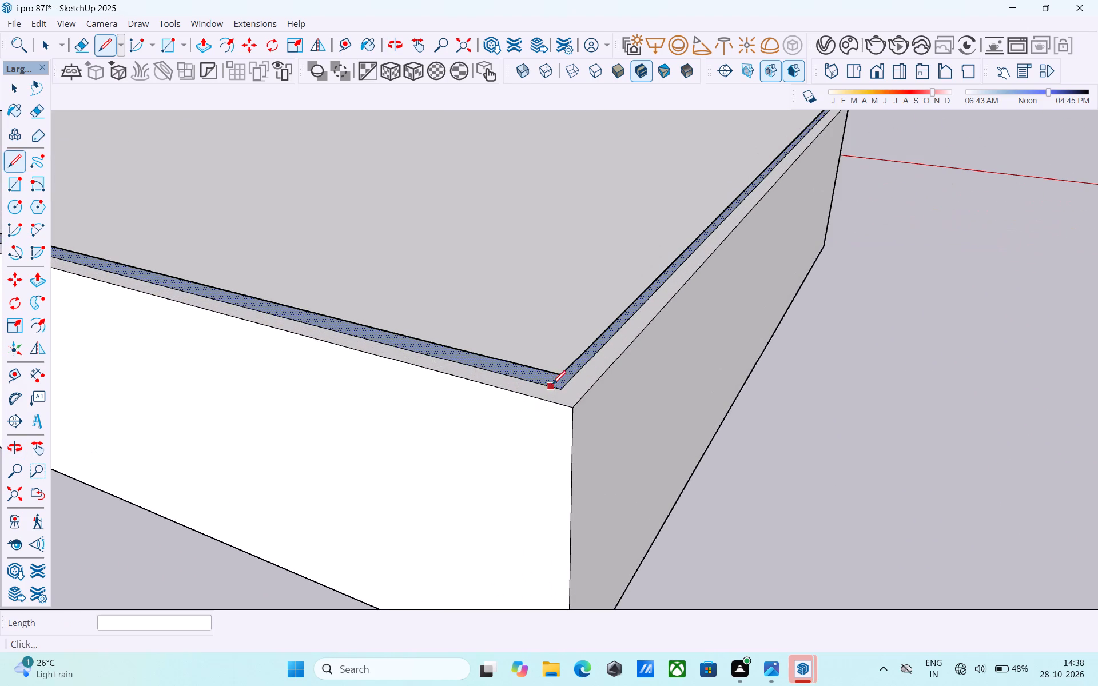
left_click(559, 385)
left_click(564, 370)
Reverse the roof slab's front edge face and the adjoining side edge face.
scroll(645, 368, "down", 9)
middle_click_drag(479, 381, 986, 368, "shift")
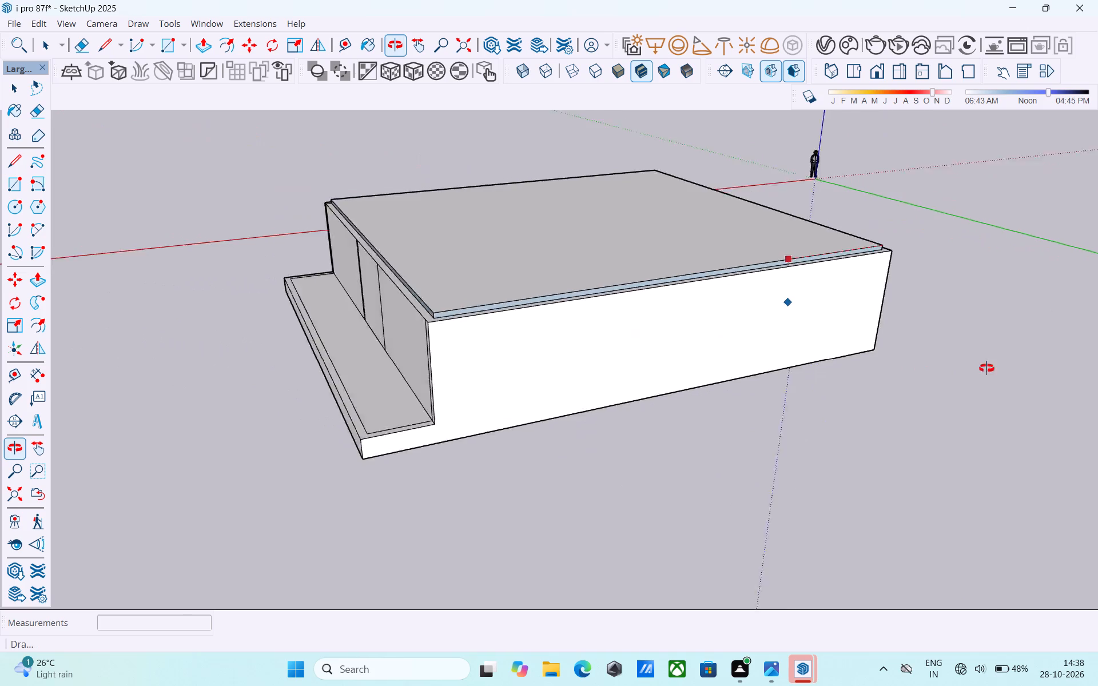
middle_click_drag(986, 368, 937, 349, "shift")
middle_click_drag(515, 338, 790, 346)
key("space")
middle_click_drag(654, 308, 535, 301)
scroll(640, 297, "up", 7)
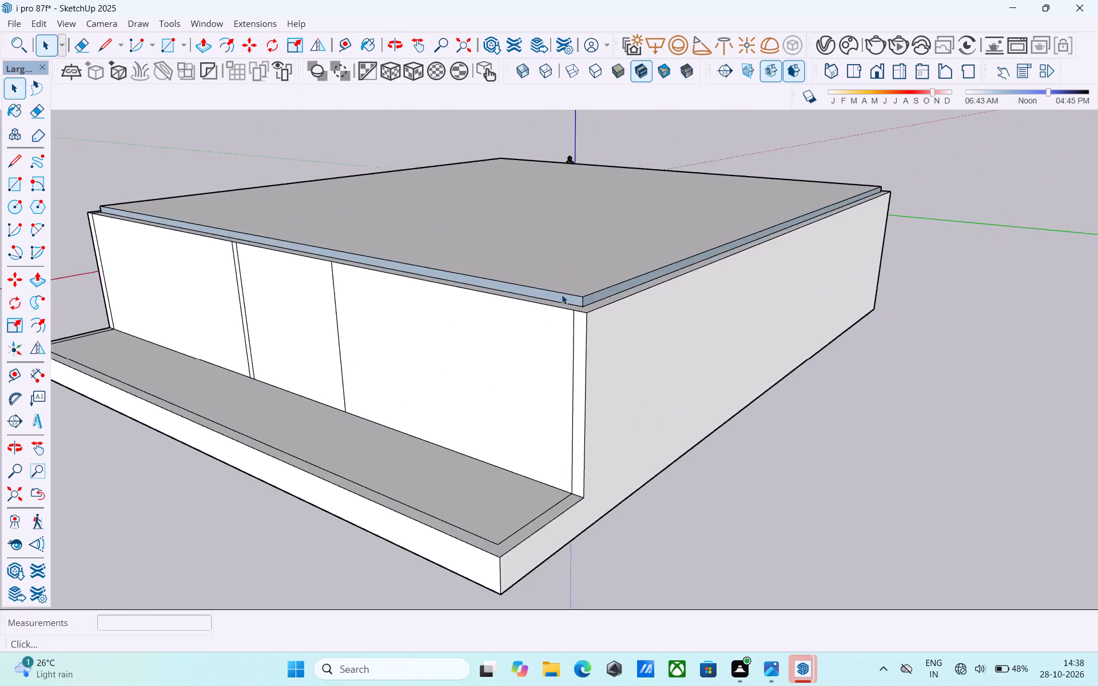
scroll(562, 294, "up", 6)
left_click(559, 302)
right_click(559, 302)
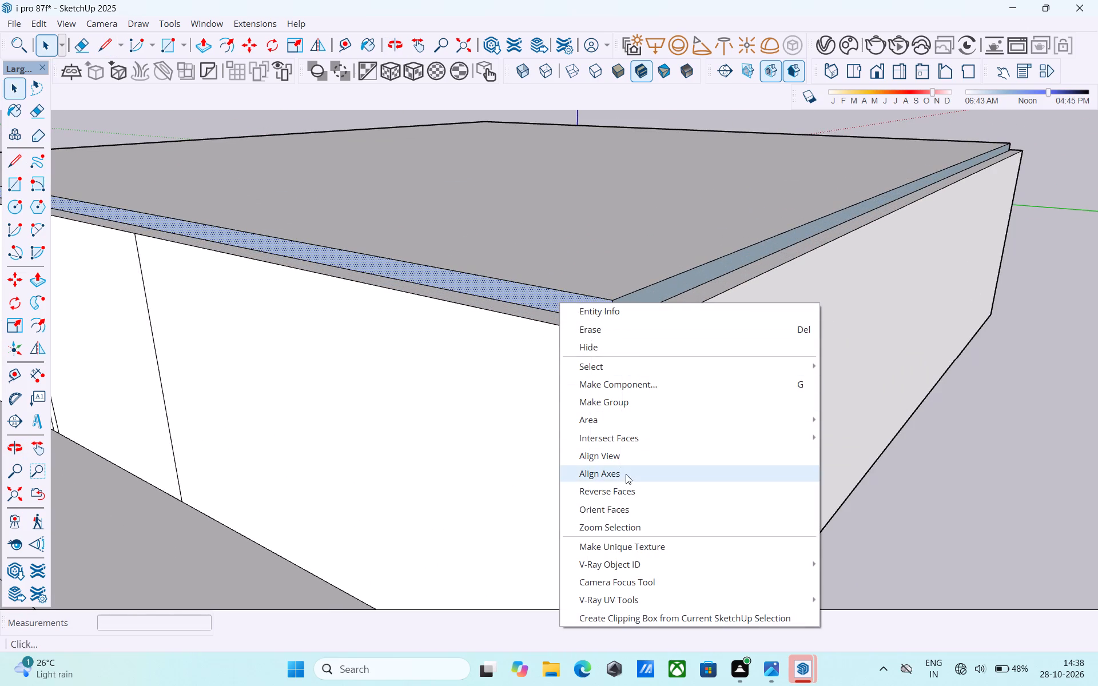
left_click(626, 484)
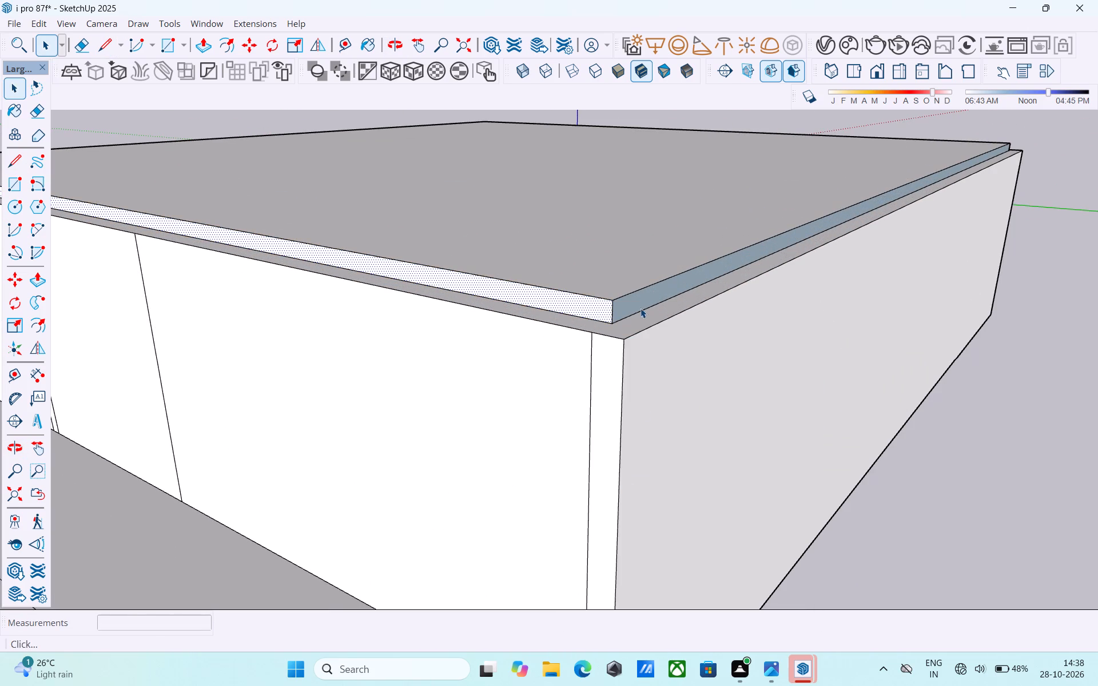
left_click(640, 308)
right_click(640, 308)
left_click(718, 490)
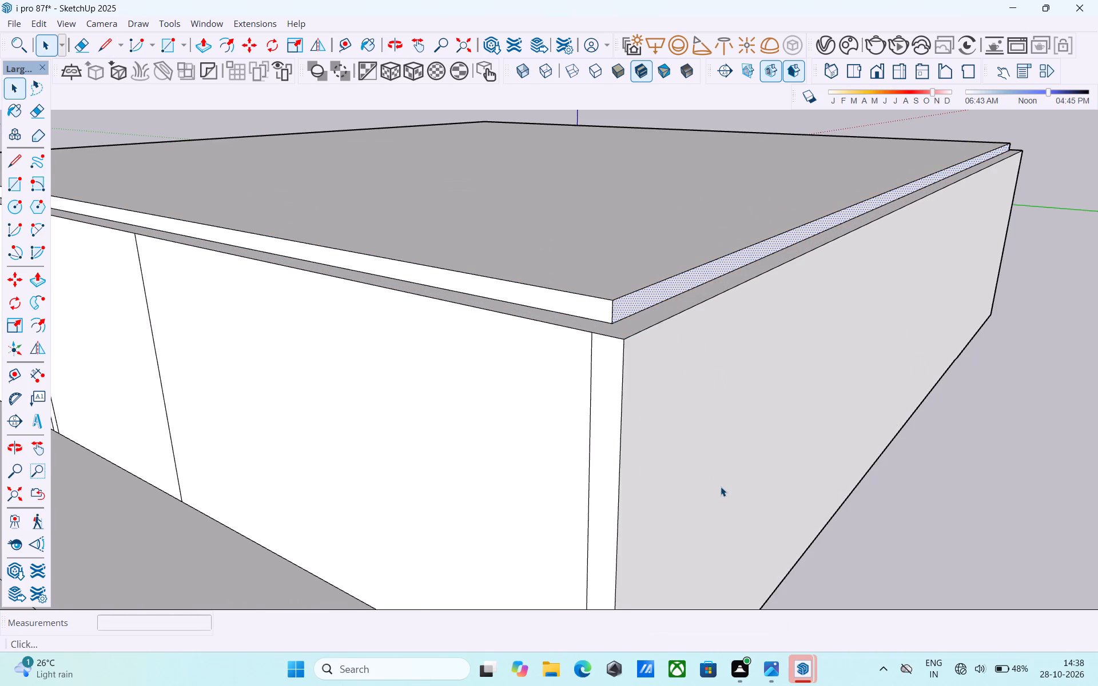
Reverse the roof slab's two remaining blue edge faces, on the back and the adjoining side.
scroll(721, 486, "down", 17)
middle_click_drag(496, 448, 1097, 434)
middle_click_drag(486, 447, 957, 434)
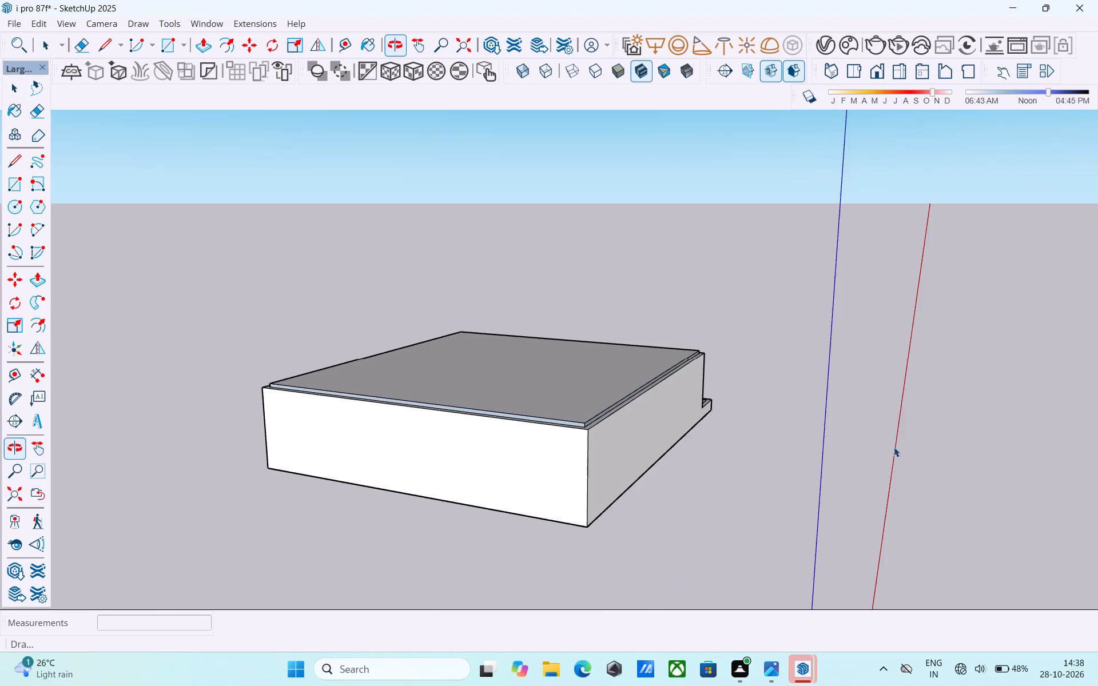
scroll(570, 417, "up", 18)
left_click(583, 405)
right_click(583, 405)
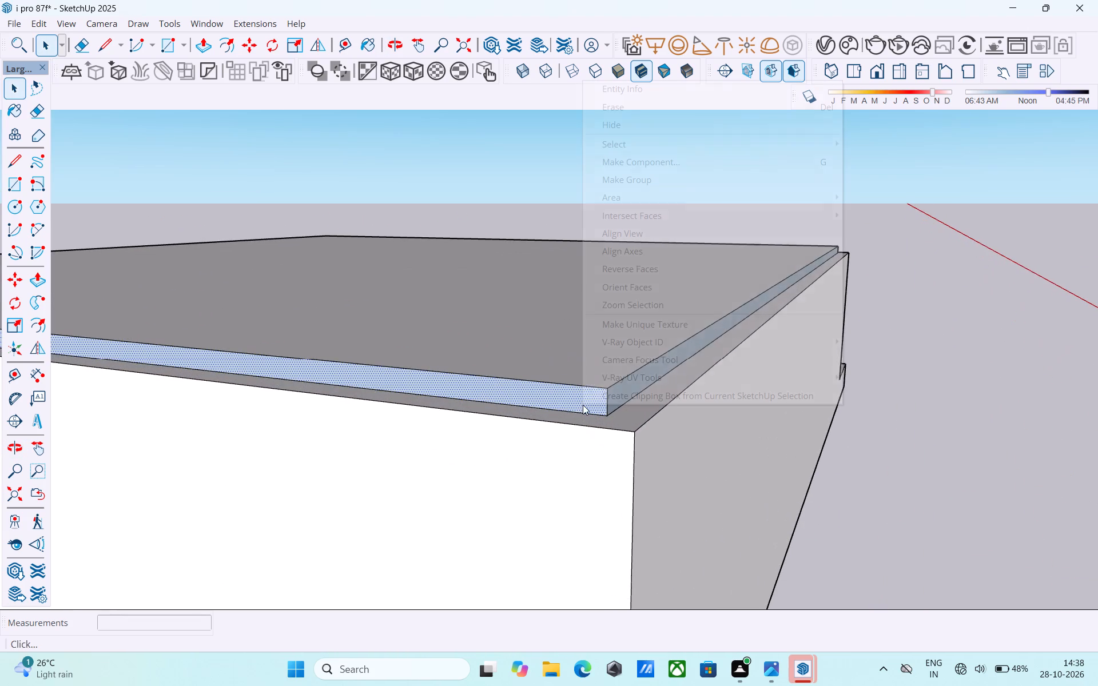
left_click(635, 271)
middle_click_drag(639, 310, 496, 372)
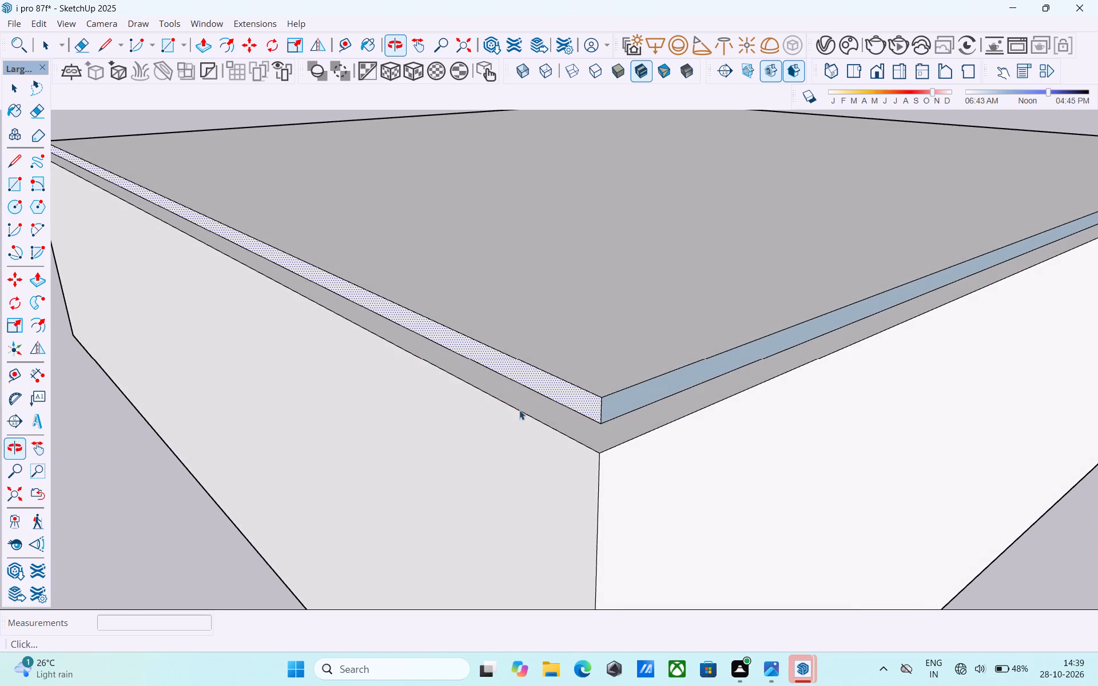
left_click(608, 408)
right_click(608, 408)
left_click(664, 267)
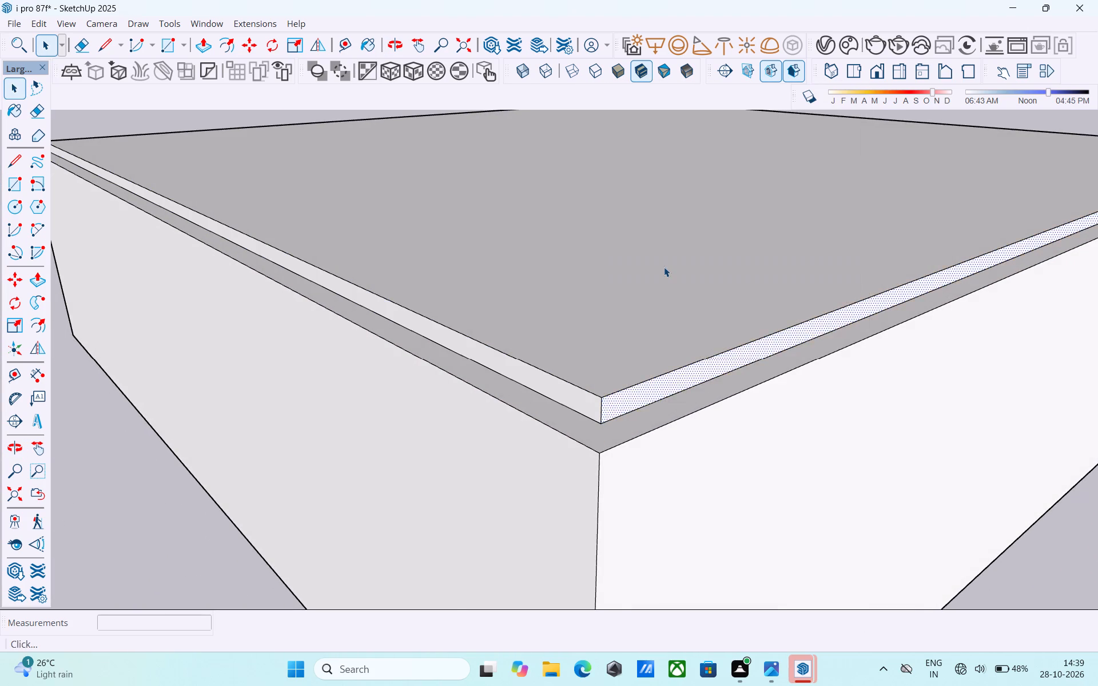
Push/pull the roof slab's newly reversed side edge face outward until flush with the side wall below.
scroll(664, 267, "down", 5)
middle_click_drag(664, 267, 640, 338)
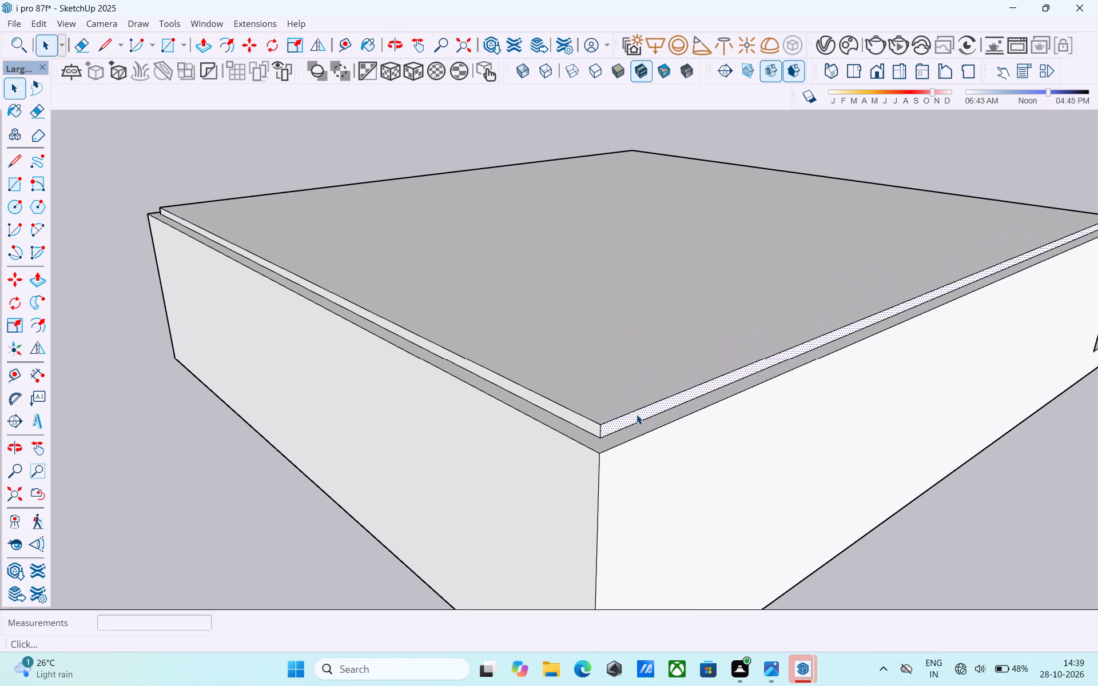
key("p")
left_click(636, 414)
left_click(646, 438)
key("space")
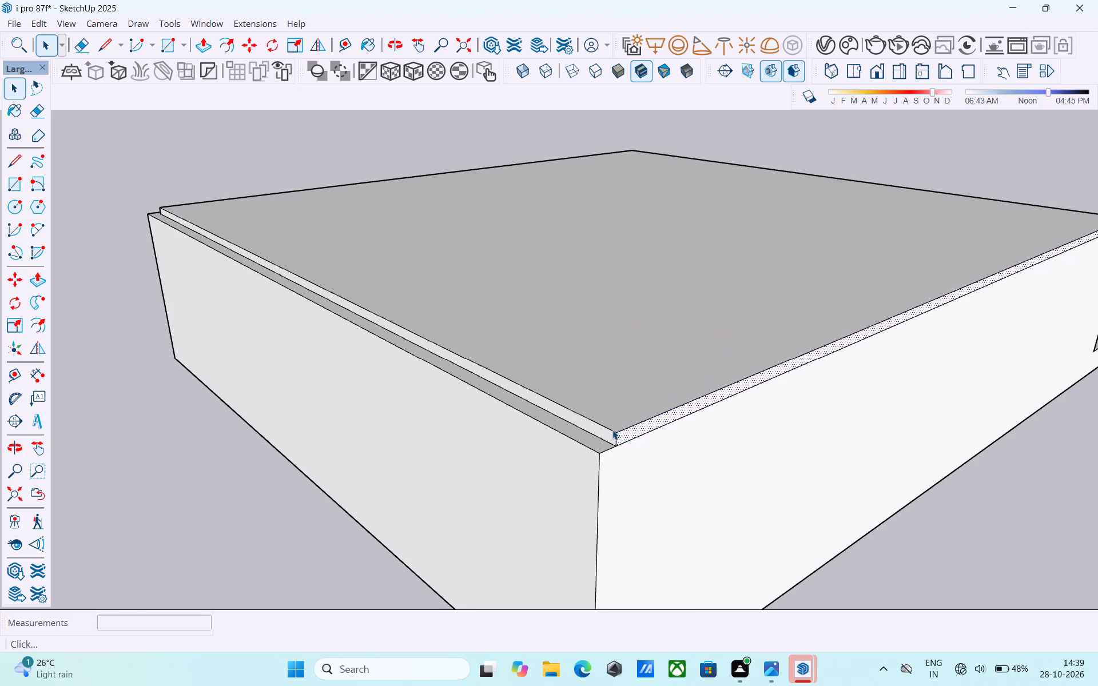
Push/pull the roof slab's back edge face outward 9" until flush with the back wall.
left_click(597, 432)
key("p")
left_click(598, 432)
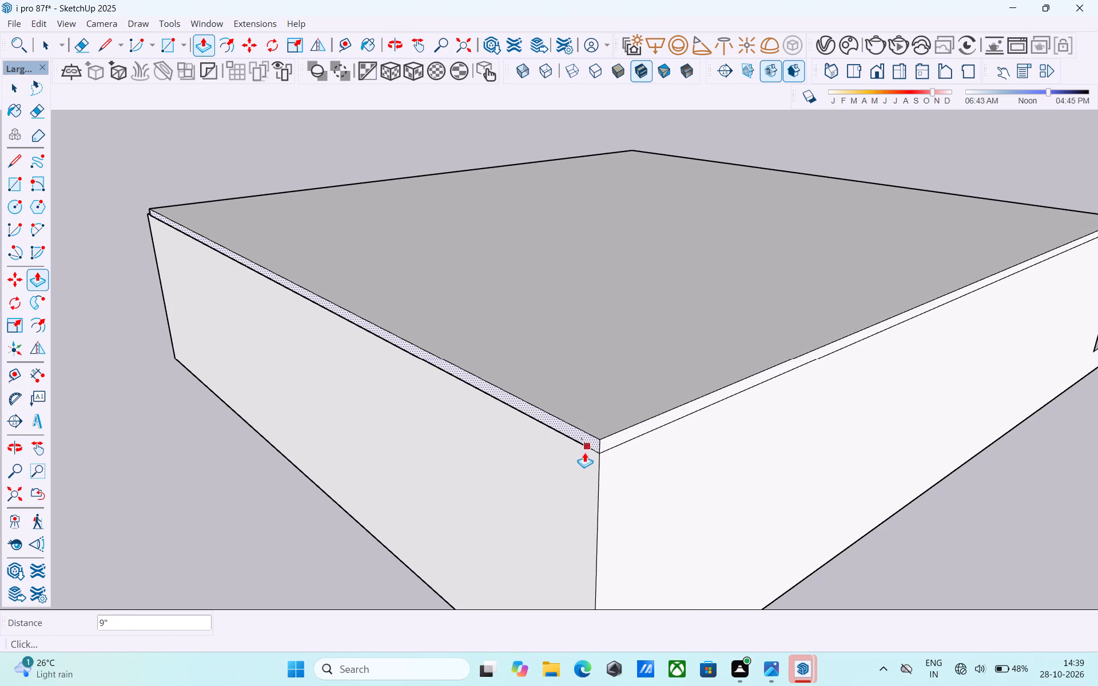
left_click(580, 464)
key("space")
Push/pull the roof slab's opposite side edge face outward 9" until flush with the side wall below.
scroll(580, 465, "down", 10)
middle_click_drag(580, 465, 866, 430)
middle_click_drag(433, 442, 853, 451)
middle_click_drag(359, 438, 751, 446)
scroll(638, 362, "up", 13)
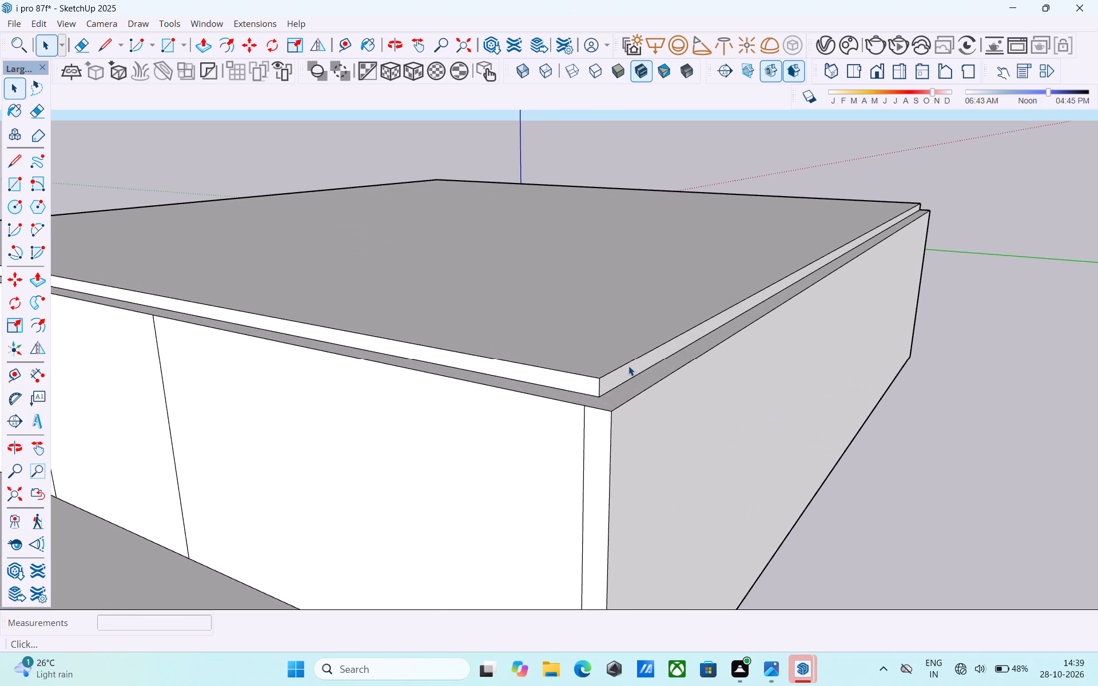
left_click(628, 366)
left_click(629, 366)
left_click(629, 366)
left_click(630, 370)
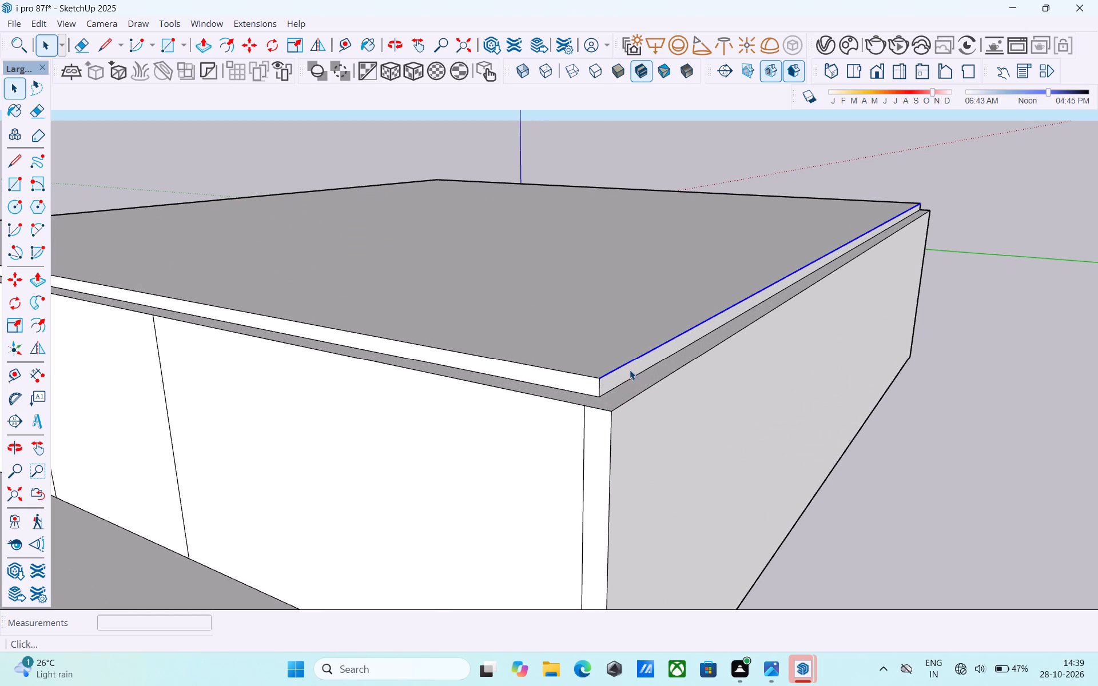
key("p")
left_click(630, 370)
left_click(658, 404)
key("space")
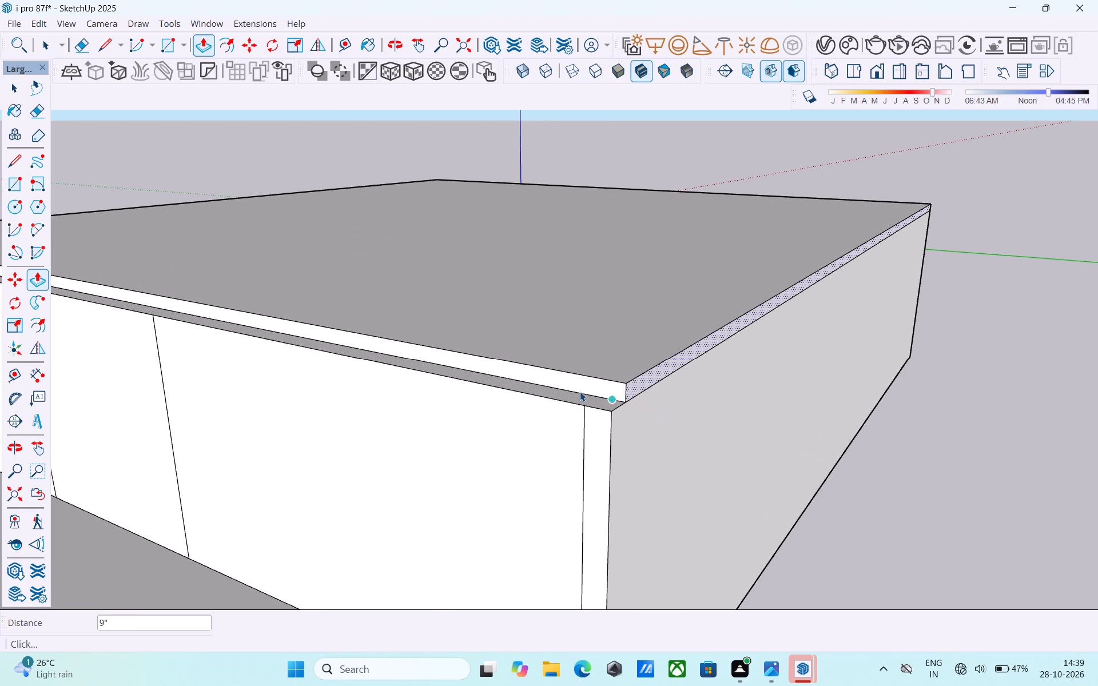
Push/pull the roof slab's front edge face outward until flush with the front wall.
left_click(554, 385)
key("p")
left_click(554, 385)
left_click(550, 422)
key("space")
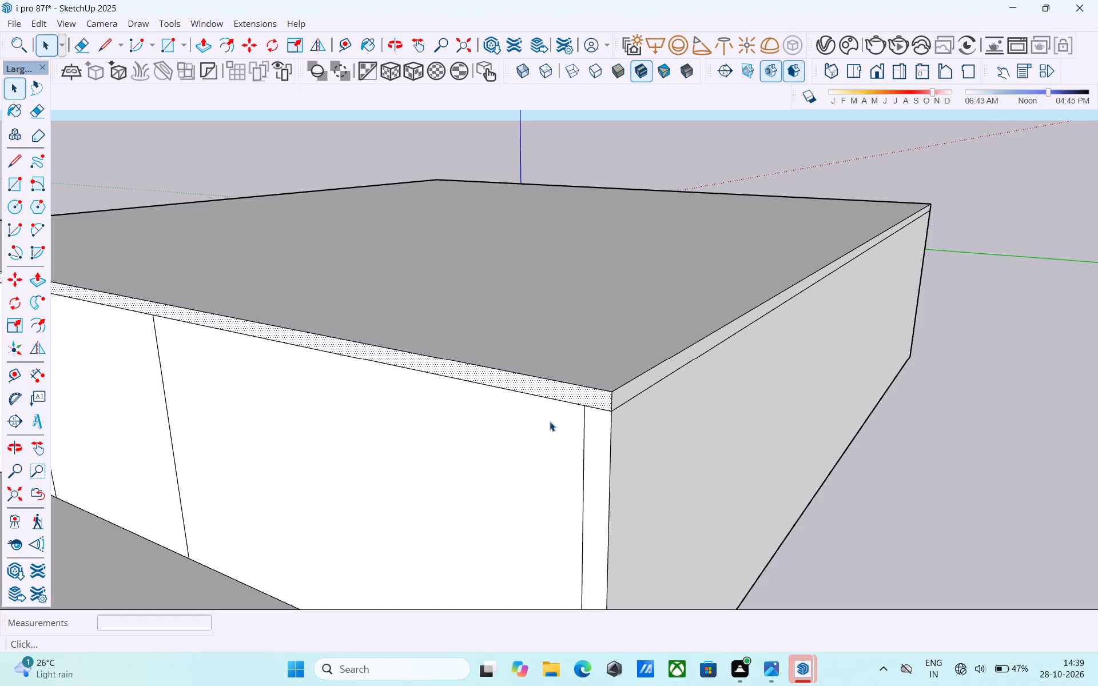
Draw a vertical line across the roof slab's front edge face, up from the narrow divider strip's outer top corner.
scroll(550, 421, "down", 10)
middle_click_drag(550, 421, 637, 397)
middle_click_drag(548, 414, 558, 408)
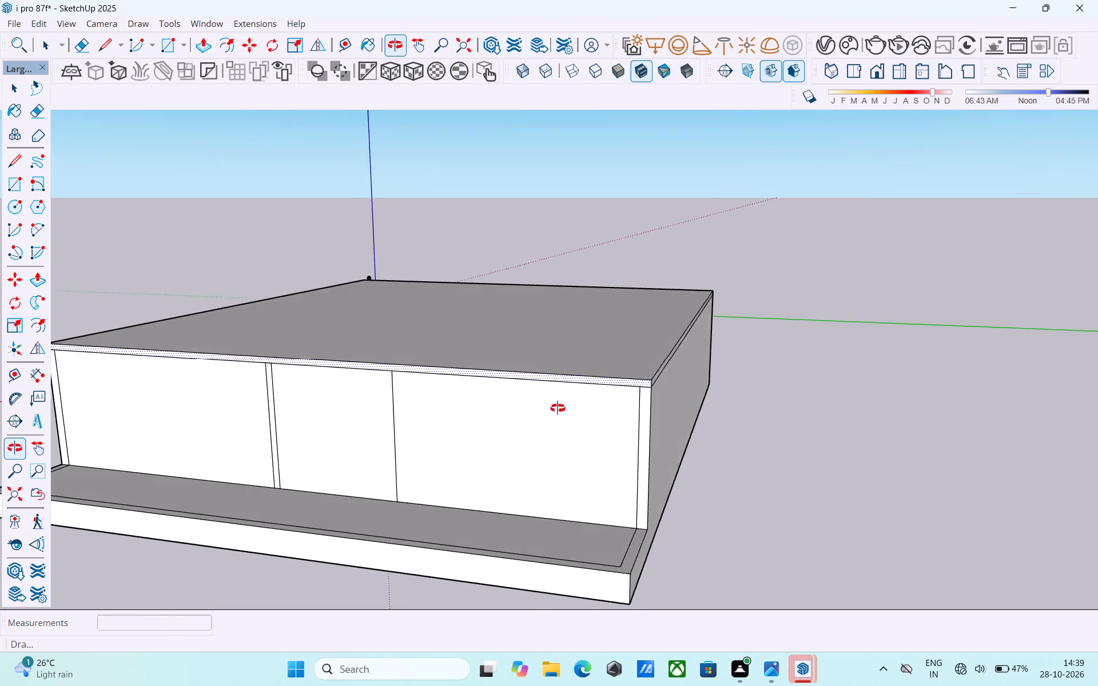
middle_click_drag(558, 408, 597, 381)
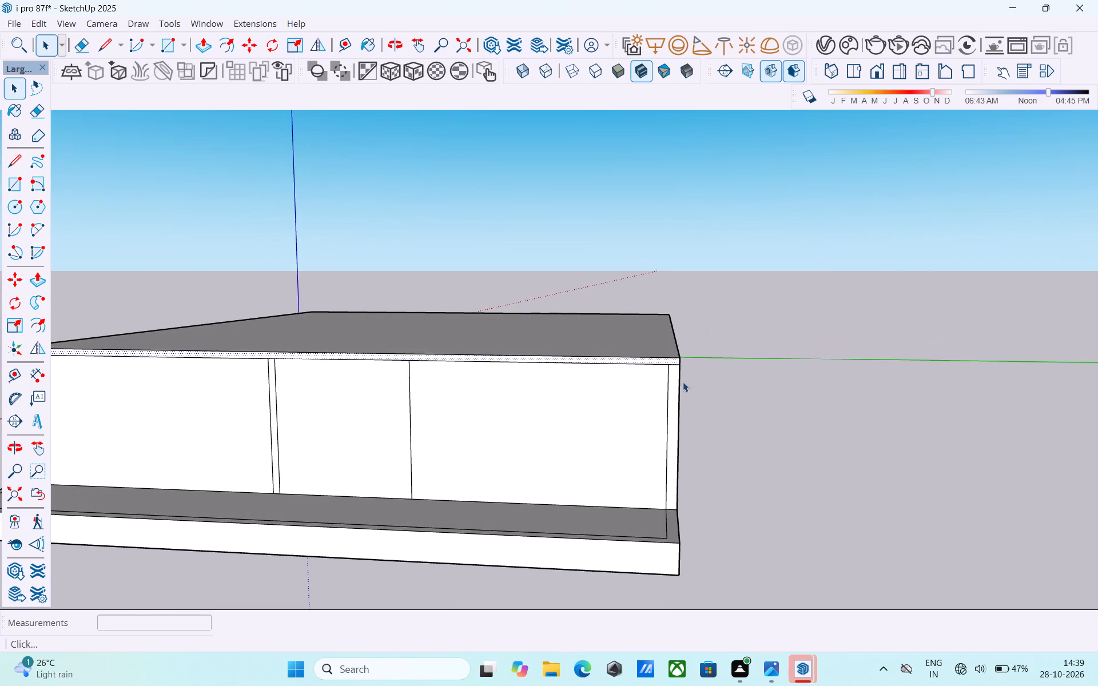
middle_click_drag(683, 380, 678, 363)
middle_click_drag(682, 364, 693, 378)
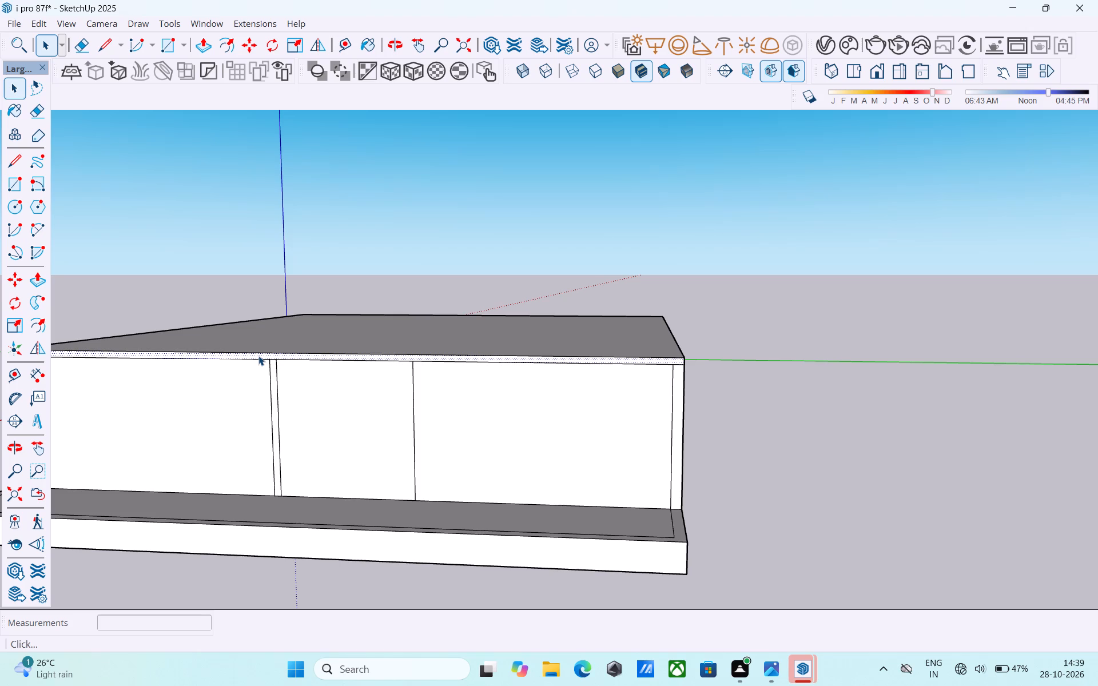
scroll(586, 372, "down", 9)
middle_click_drag(414, 373, 409, 373)
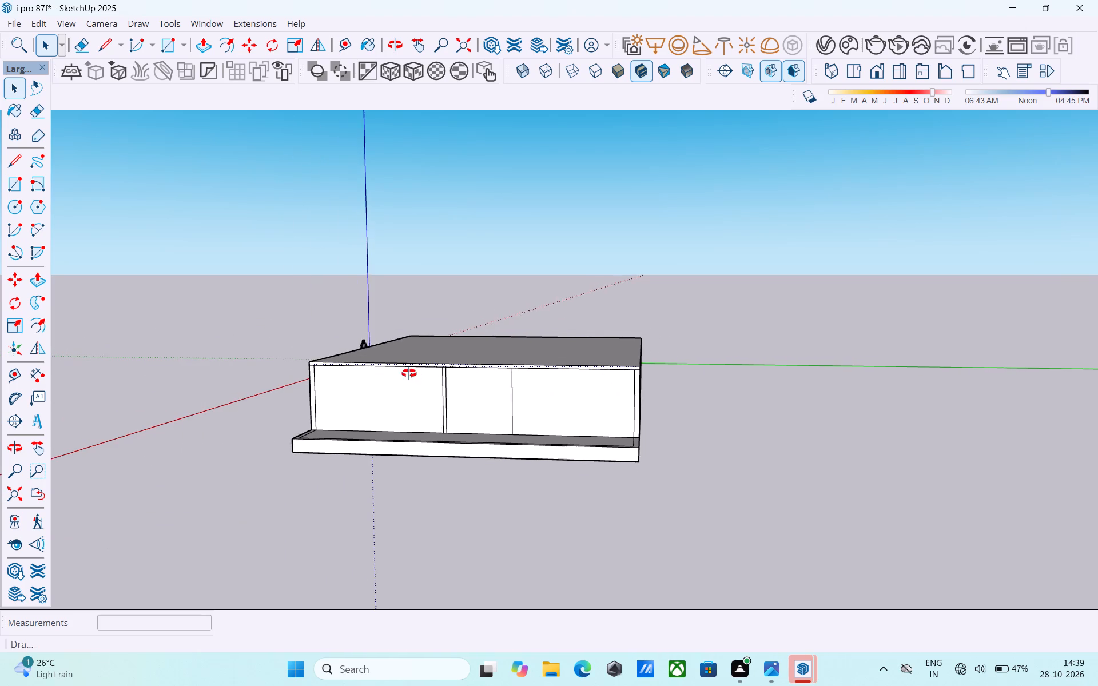
middle_click_drag(409, 373, 407, 372)
scroll(720, 372, "down", 3)
middle_click_drag(720, 372, 719, 372)
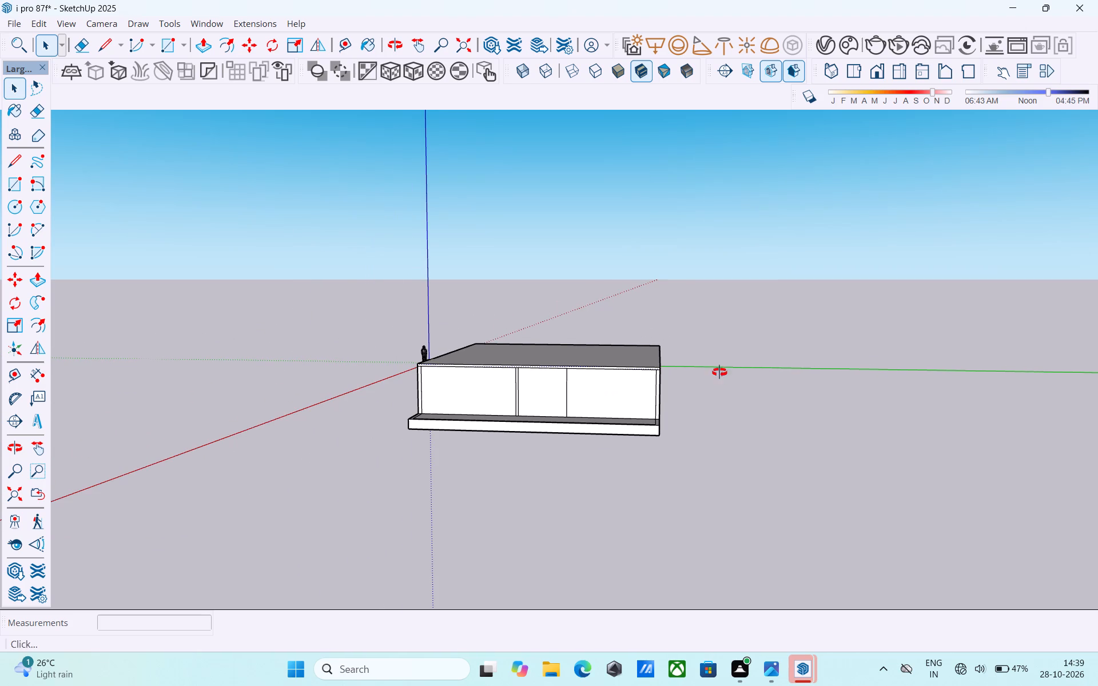
middle_click_drag(719, 372, 717, 394)
scroll(498, 406, "up", 12)
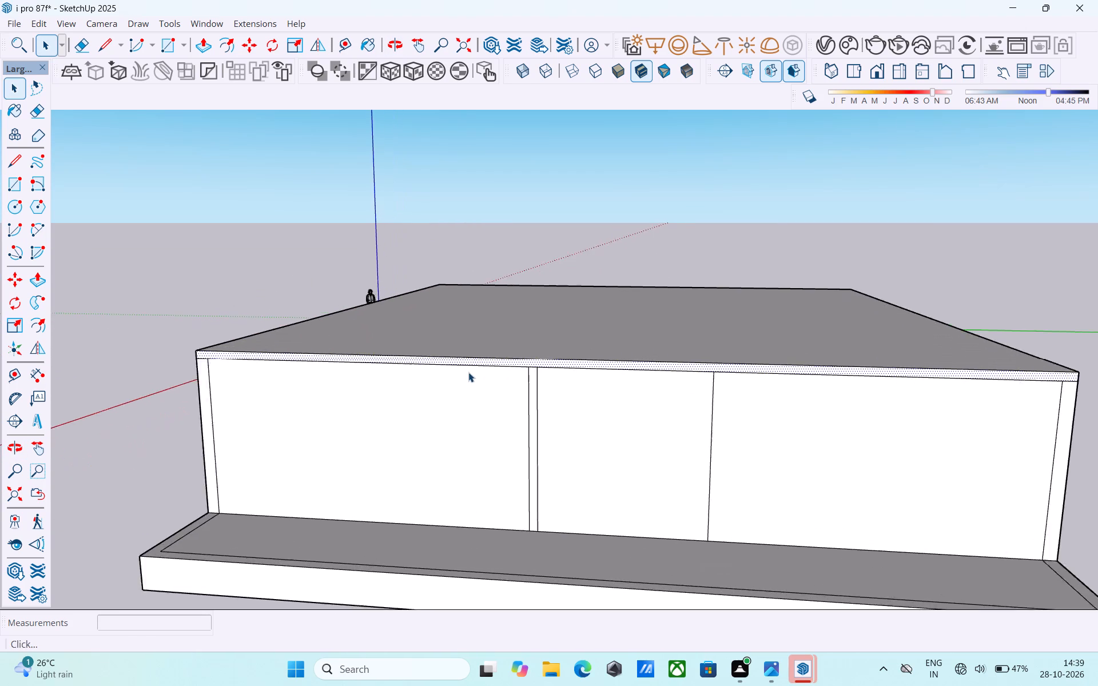
scroll(468, 372, "up", 7)
key("l")
left_click(583, 362)
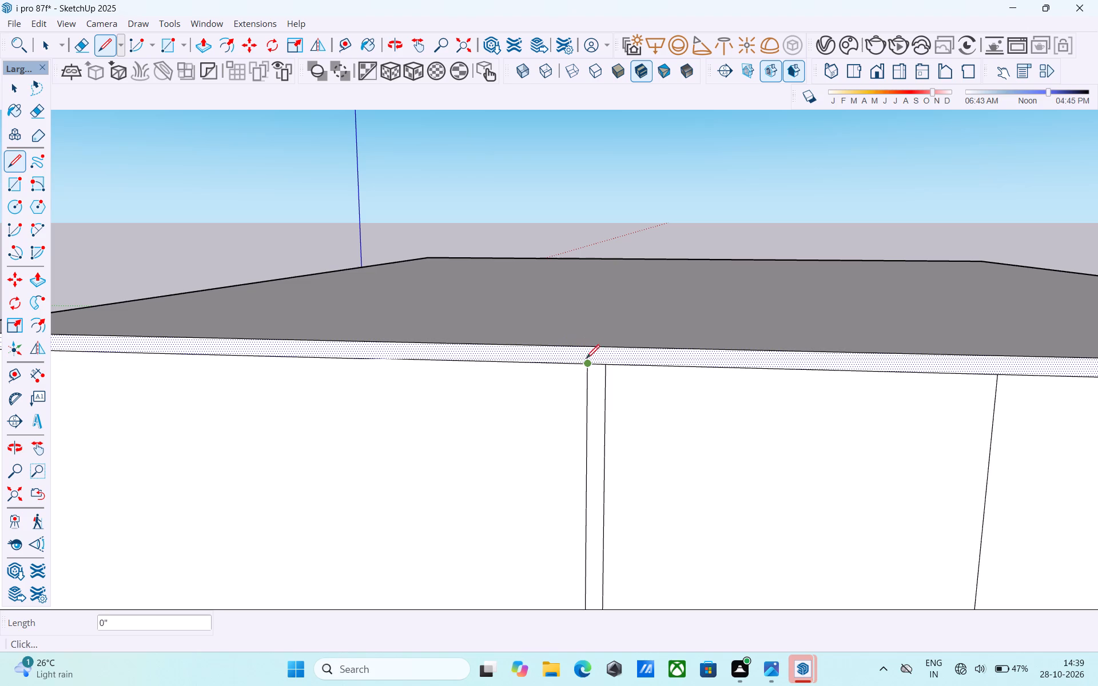
left_click(590, 347)
scroll(365, 355, "down", 12)
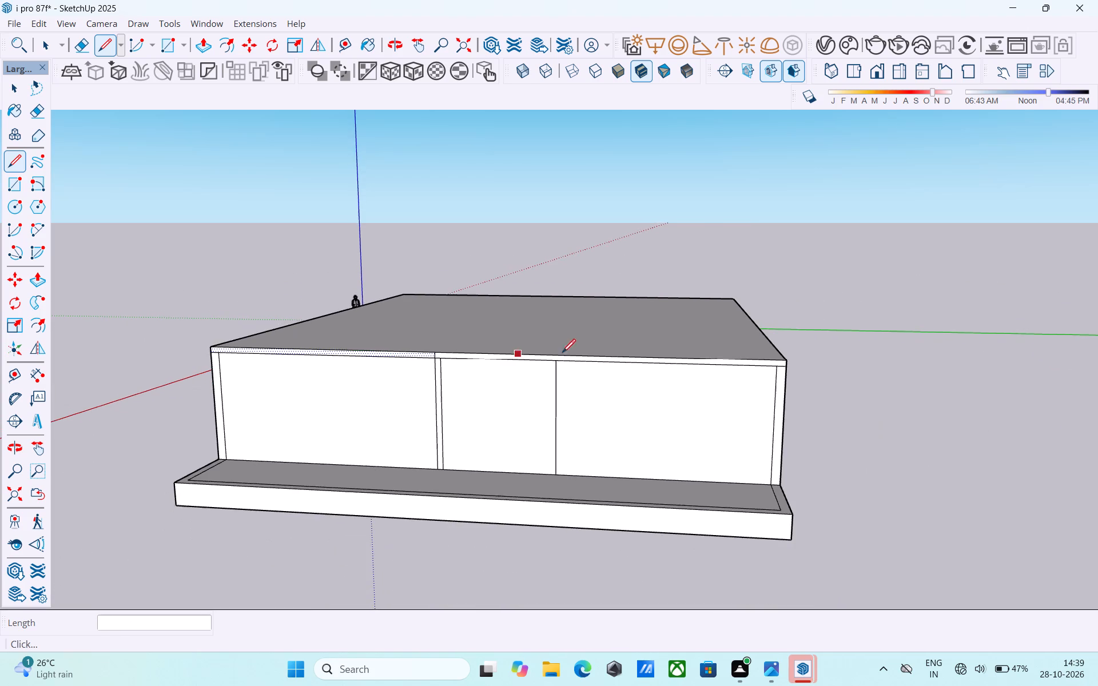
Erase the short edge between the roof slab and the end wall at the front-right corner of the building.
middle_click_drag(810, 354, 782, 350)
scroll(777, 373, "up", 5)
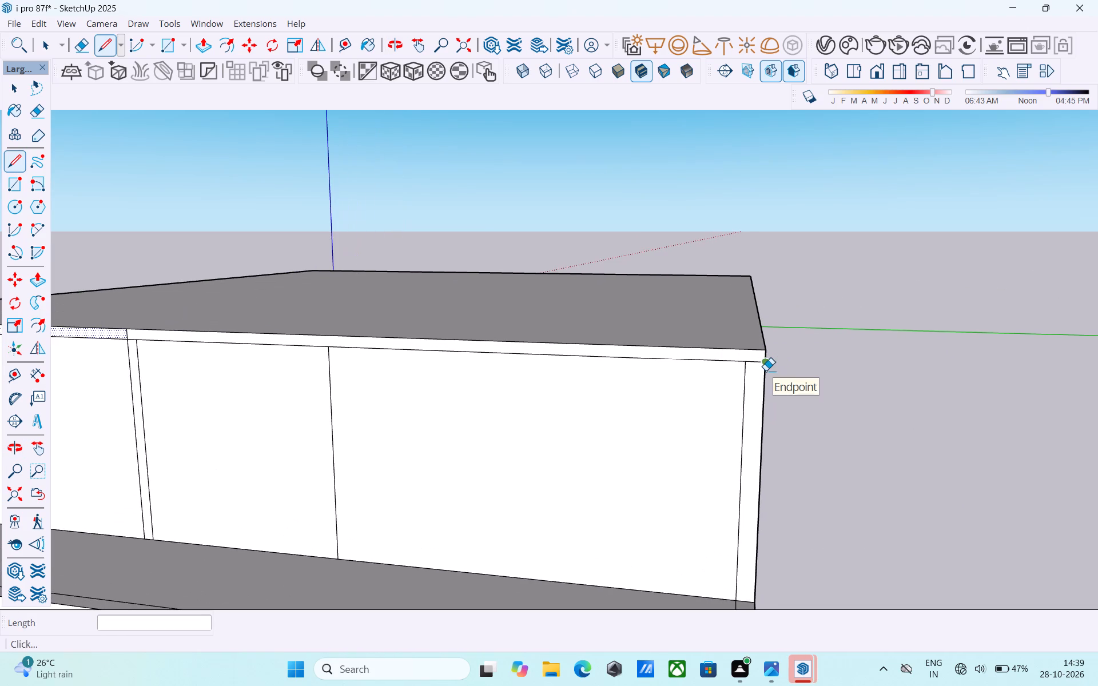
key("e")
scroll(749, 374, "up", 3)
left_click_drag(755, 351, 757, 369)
Erase the short edge between the narrow divider strip's top and the roof slab's front face.
scroll(758, 359, "down", 5)
middle_click_drag(351, 356, 566, 373, "shift")
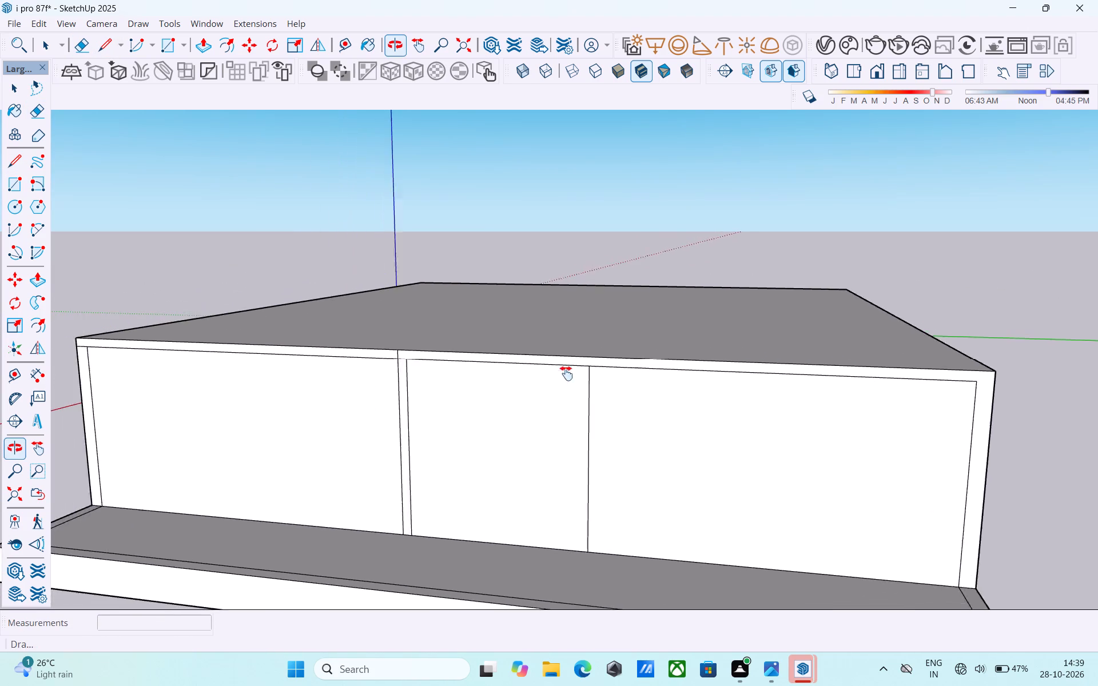
middle_click_drag(566, 373, 567, 373, "shift")
scroll(391, 362, "up", 7)
left_click_drag(423, 354, 422, 364)
scroll(407, 409, "down", 9)
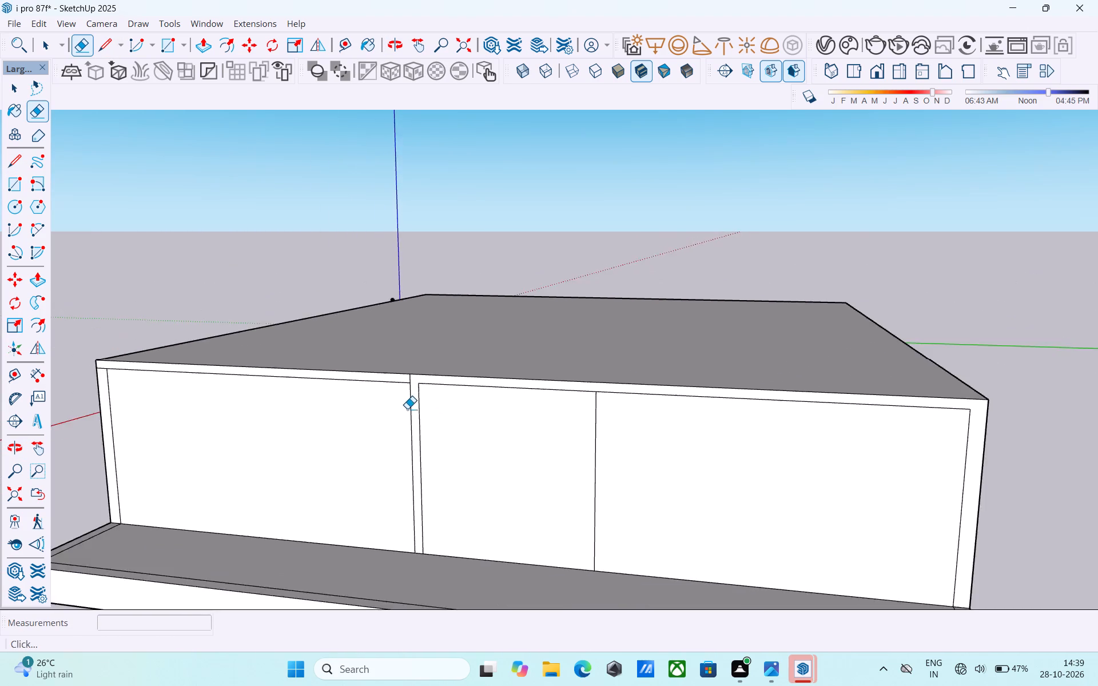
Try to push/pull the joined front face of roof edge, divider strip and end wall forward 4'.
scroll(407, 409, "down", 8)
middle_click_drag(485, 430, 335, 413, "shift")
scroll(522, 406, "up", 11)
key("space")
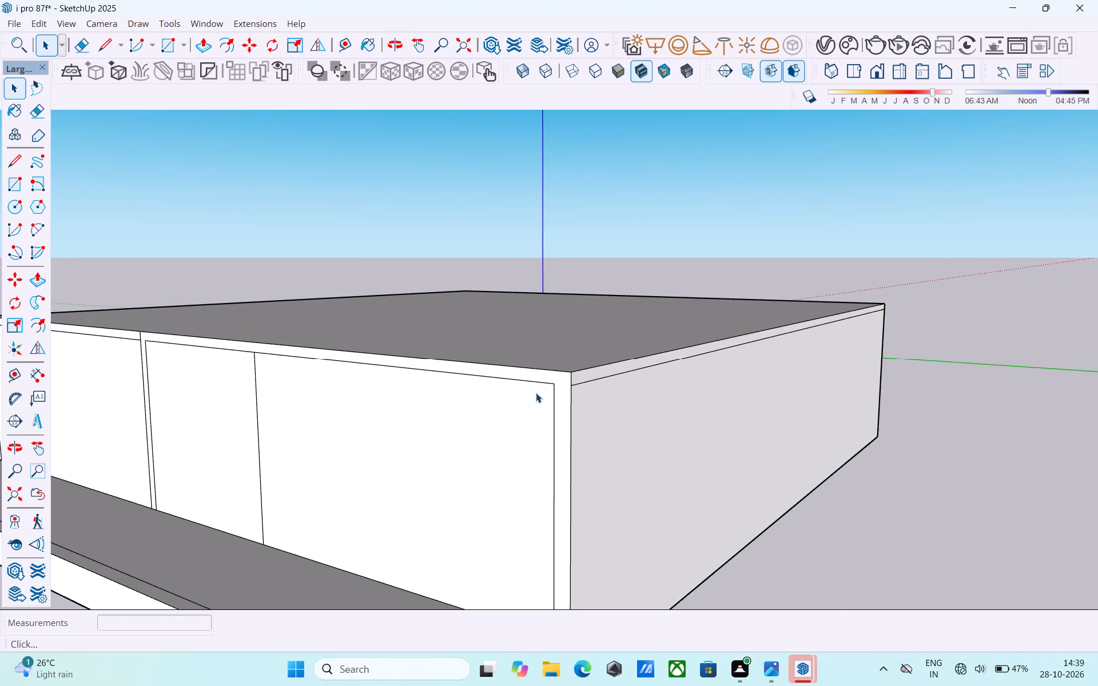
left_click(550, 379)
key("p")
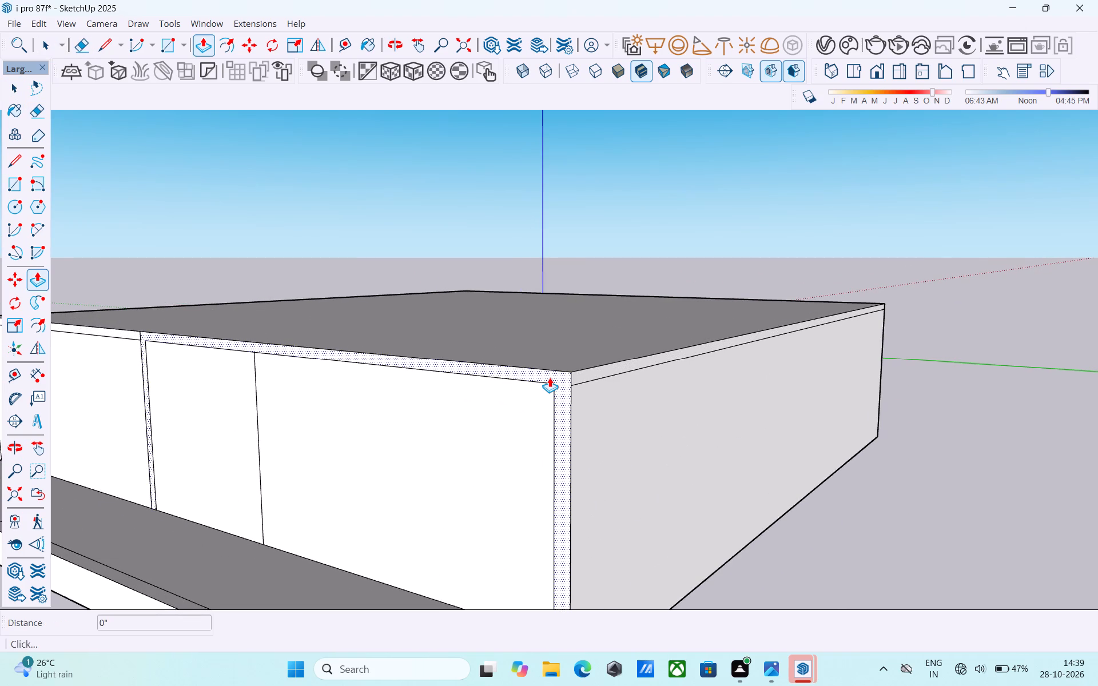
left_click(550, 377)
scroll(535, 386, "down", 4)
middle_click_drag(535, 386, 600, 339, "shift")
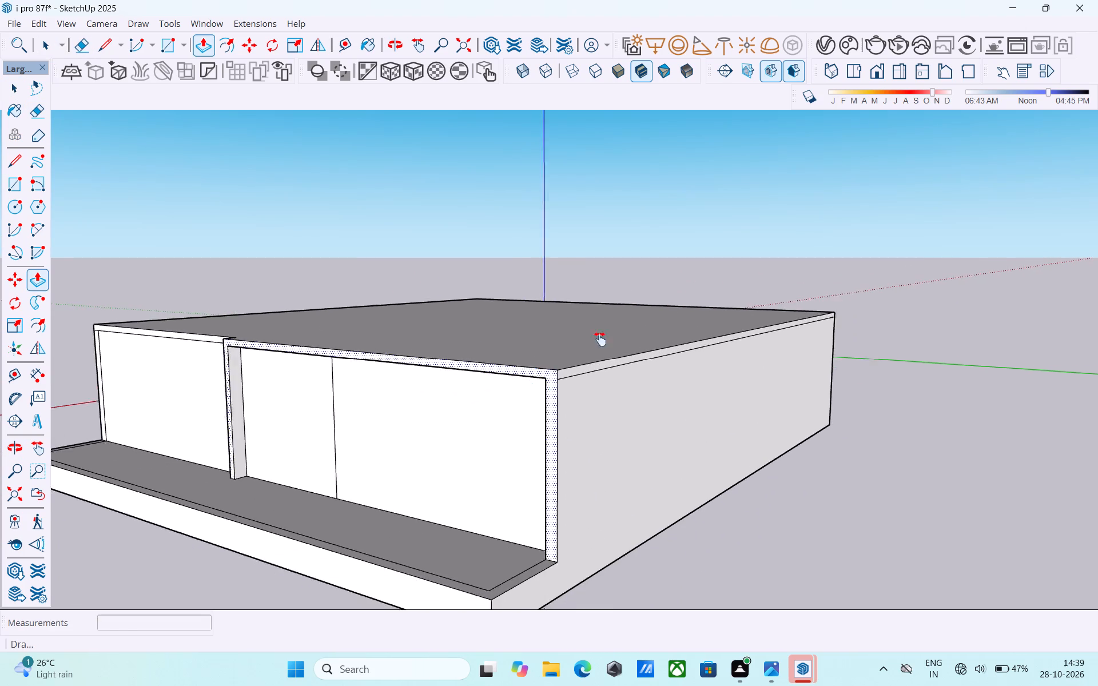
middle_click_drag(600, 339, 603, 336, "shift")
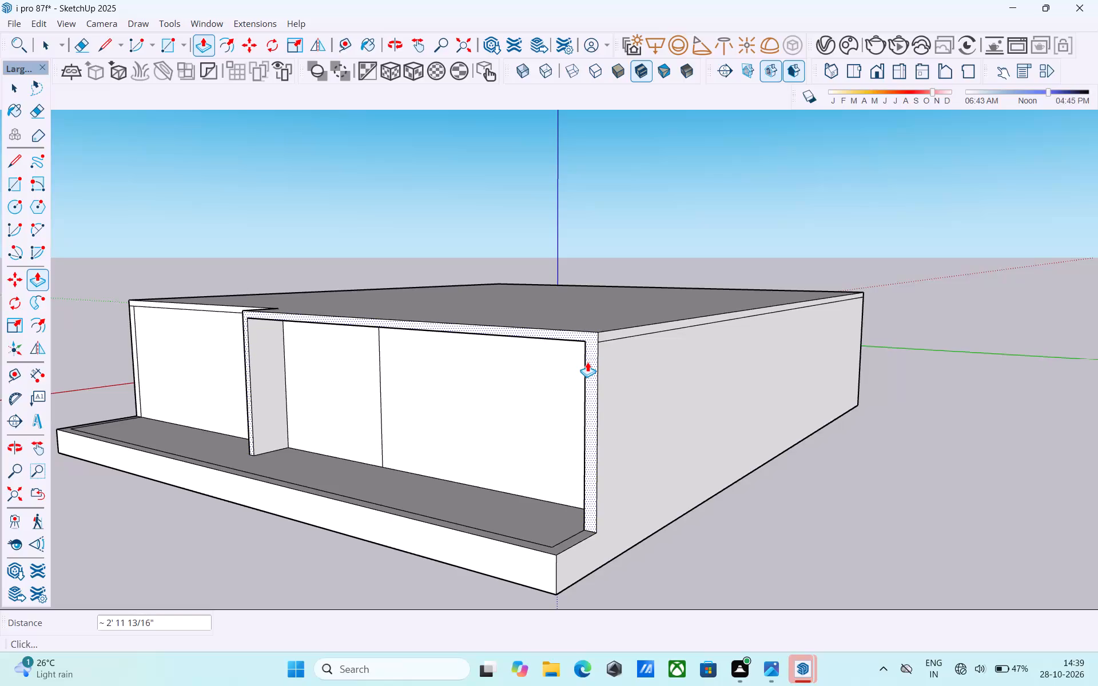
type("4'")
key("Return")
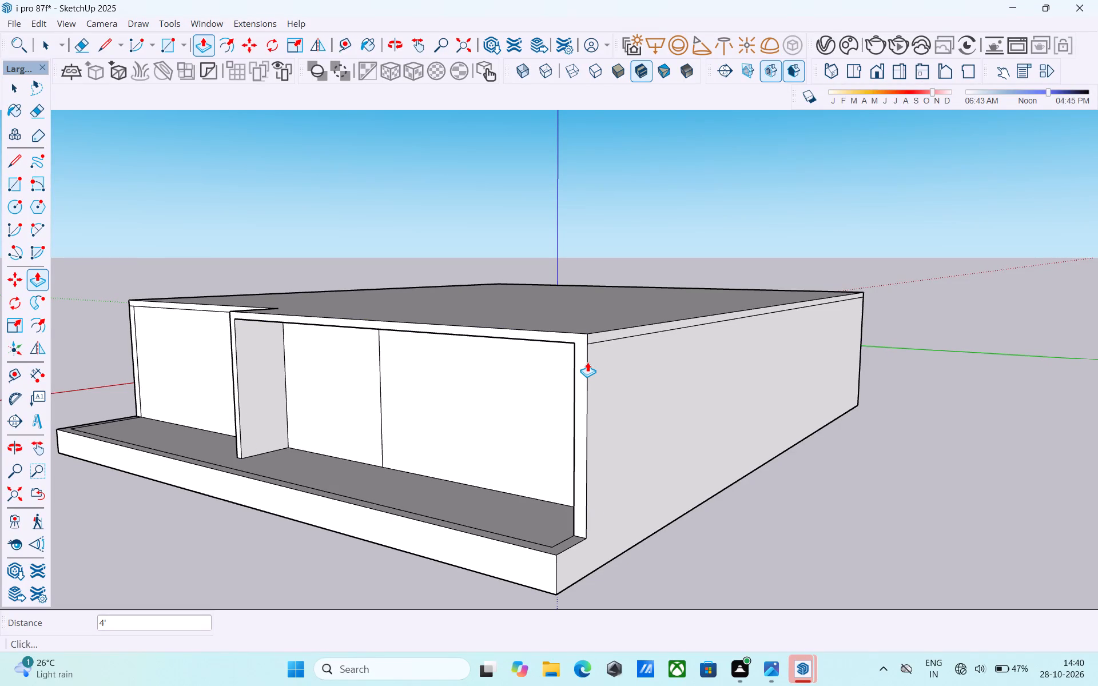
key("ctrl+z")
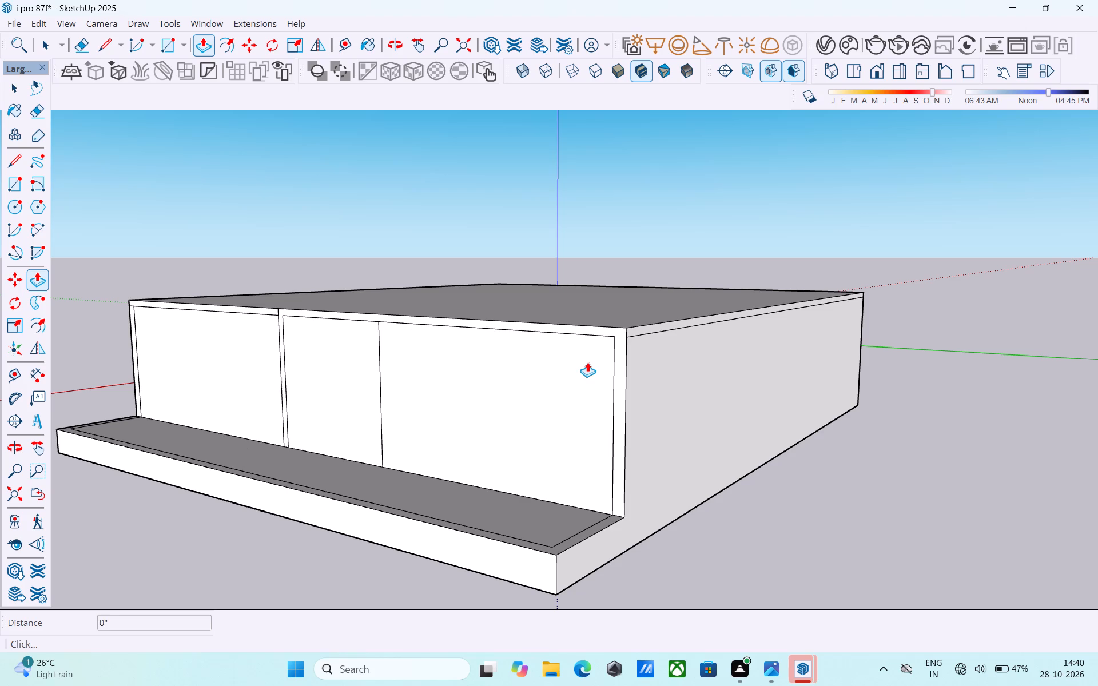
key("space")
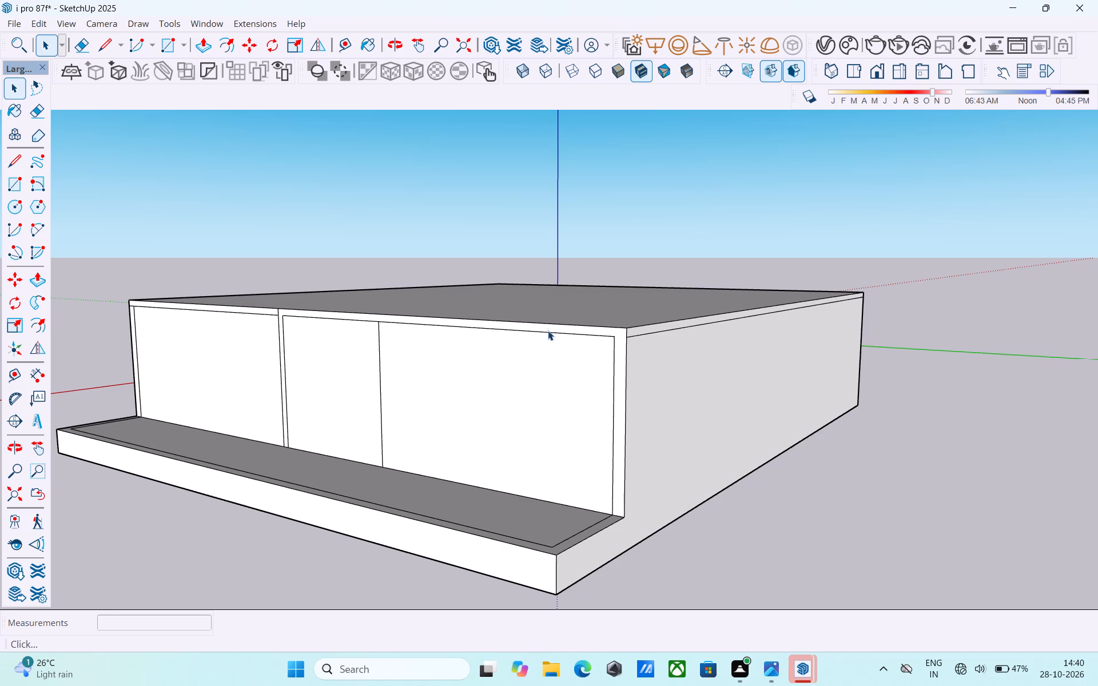
Draw a 9" line across the end wall's top at the front corner, separating it from the roof edge.
scroll(542, 324, "up", 3)
key("l")
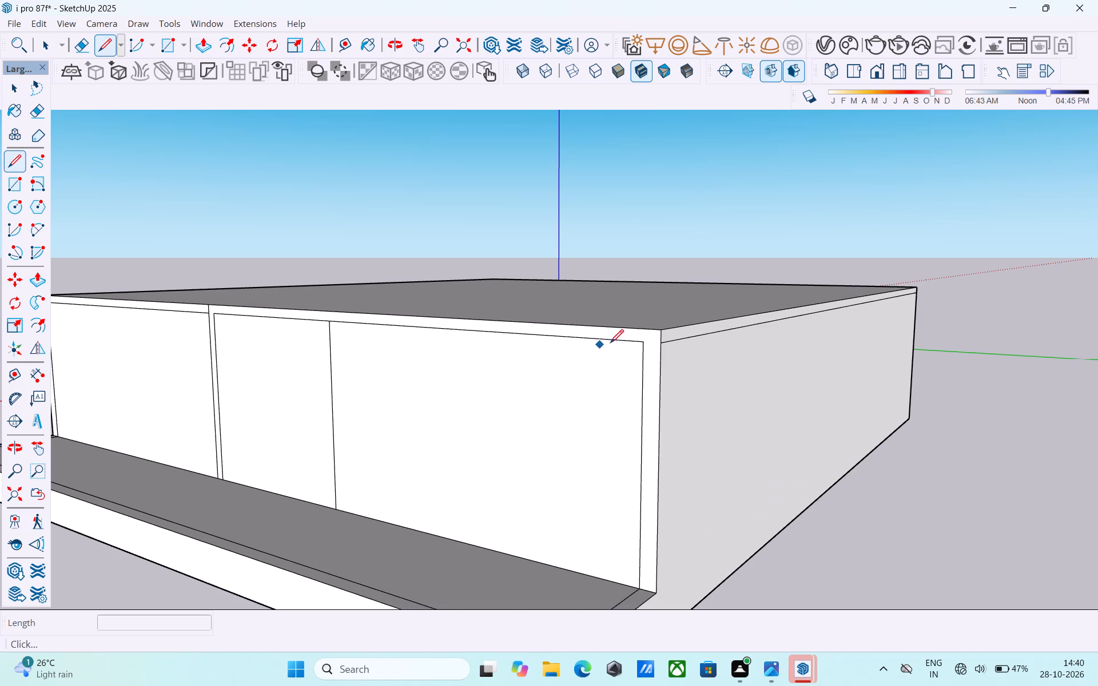
left_click(641, 344)
left_click(661, 342)
key("space")
Push/pull the joined front face of the roof edge and divider strip forward 4'.
left_click(643, 336)
key("p")
left_click(643, 337)
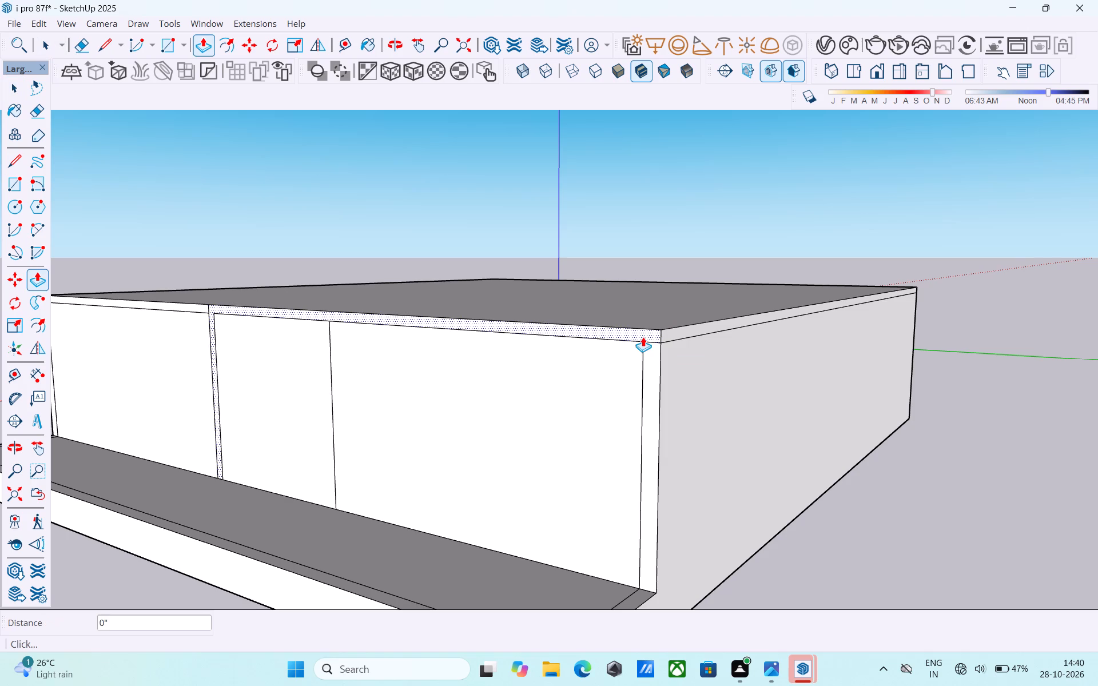
key("4")
key("apostrophe")
key("Return")
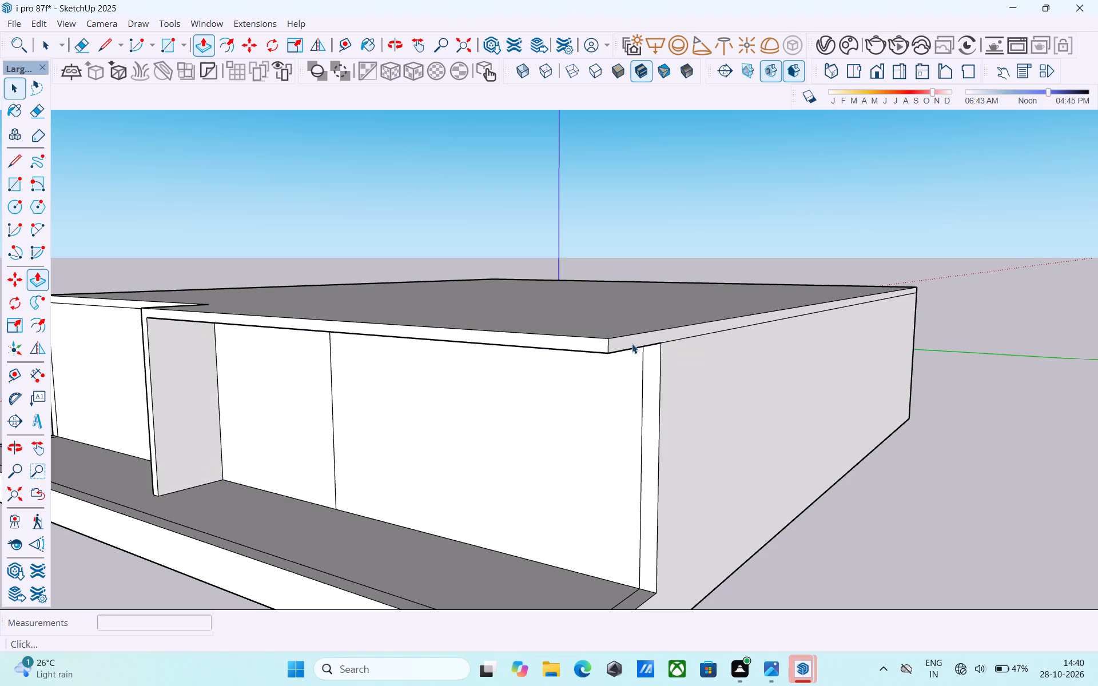
key("space")
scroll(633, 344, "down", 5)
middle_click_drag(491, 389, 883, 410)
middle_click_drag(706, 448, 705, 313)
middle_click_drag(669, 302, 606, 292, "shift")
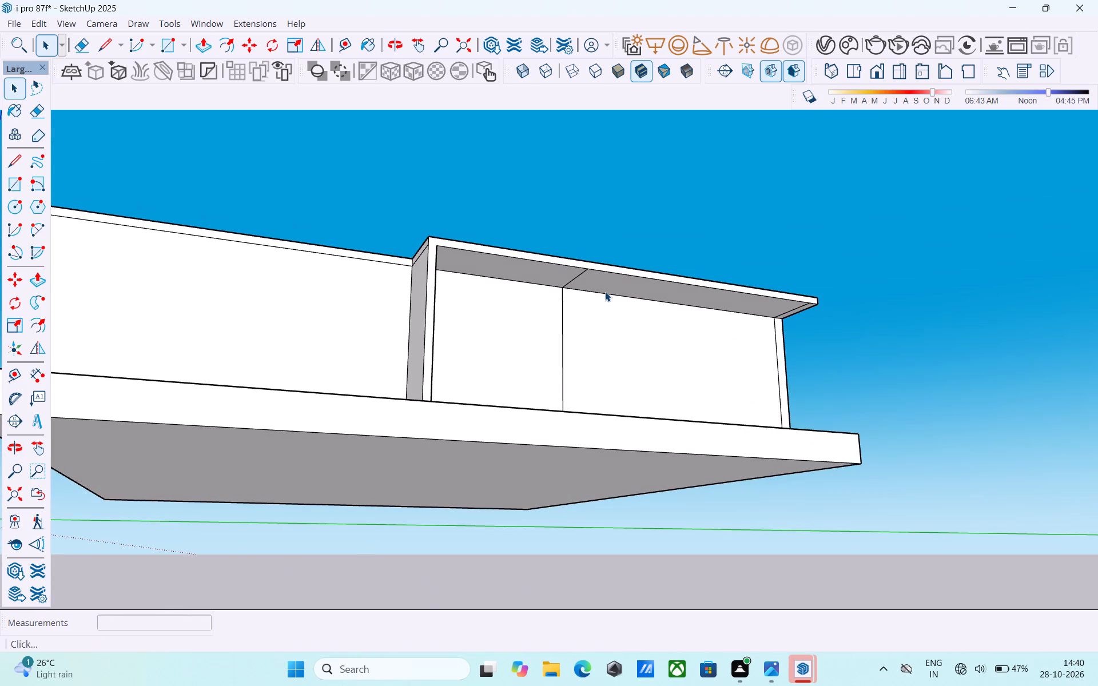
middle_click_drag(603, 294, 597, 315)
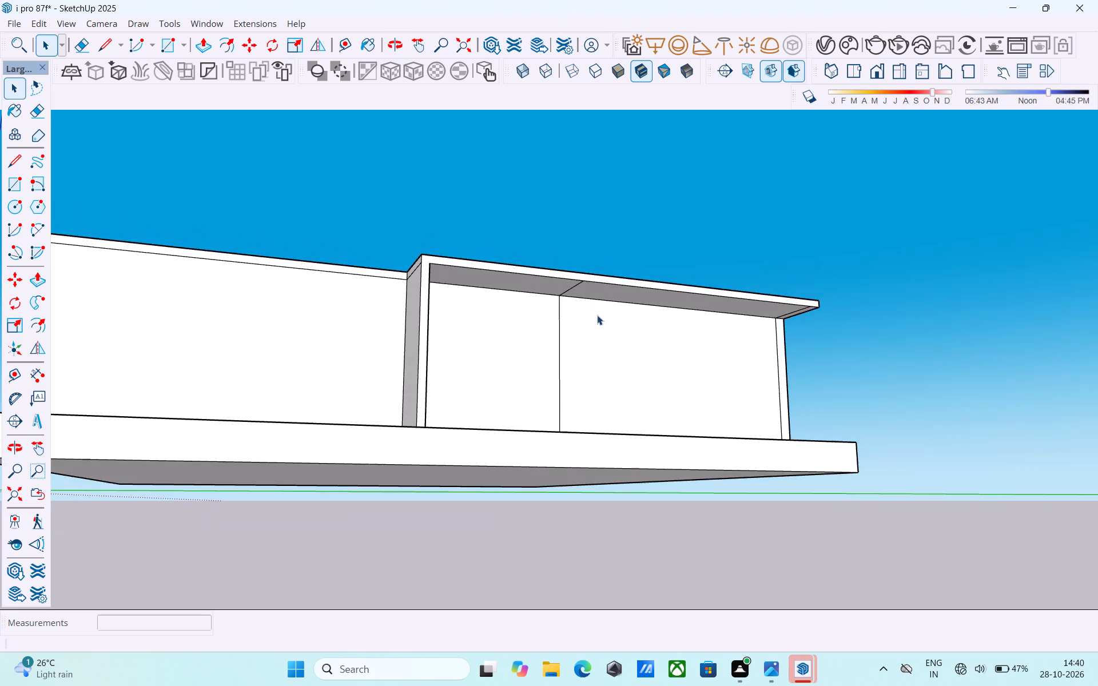
Examine the front projection from below and in front, selecting the seam line across its underside.
middle_click_drag(596, 318, 530, 234)
scroll(530, 234, "up", 6)
scroll(529, 243, "down", 3)
middle_click_drag(529, 243, 385, 282)
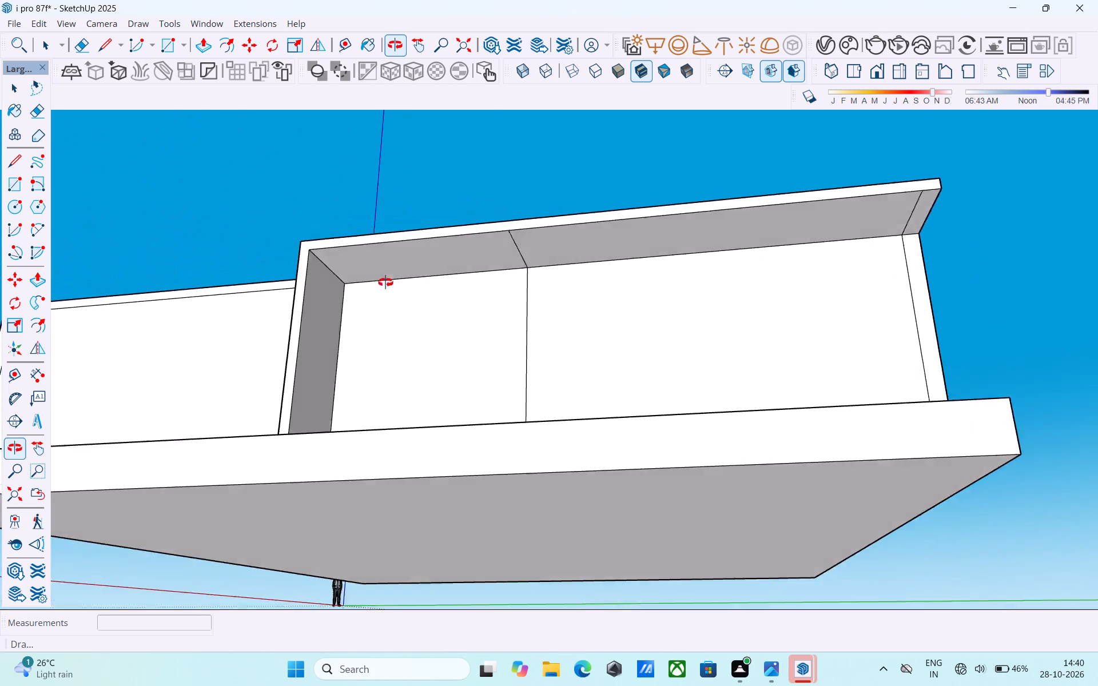
middle_click_drag(385, 282, 344, 302)
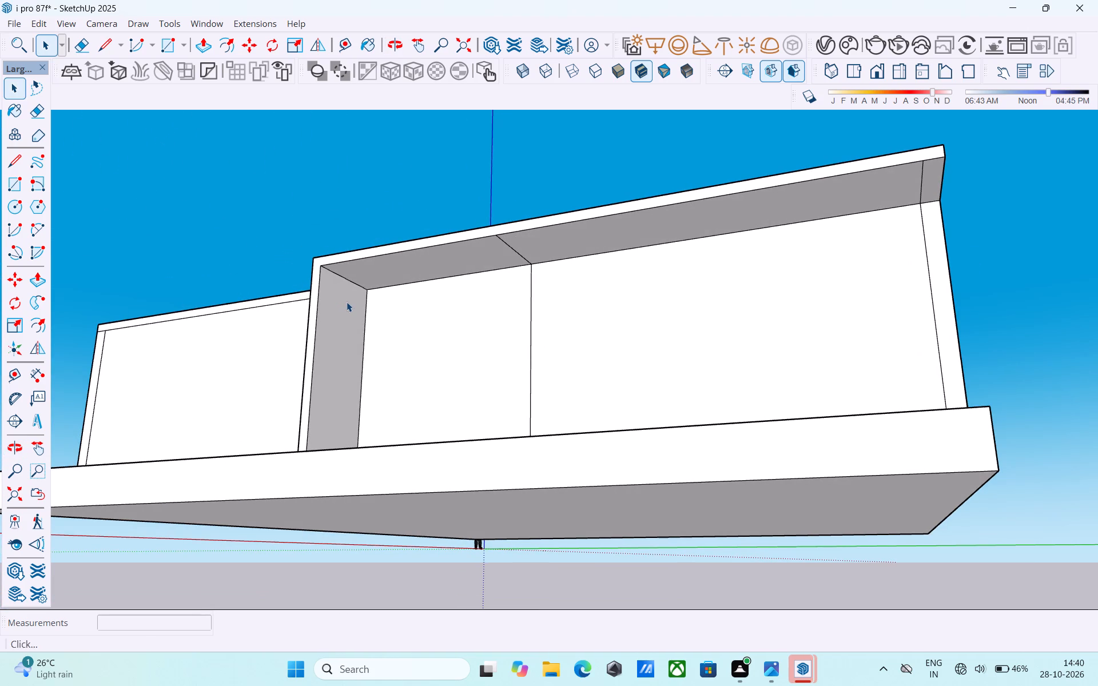
scroll(348, 302, "down", 4)
middle_click_drag(348, 302, 329, 412)
scroll(341, 393, "down", 4)
middle_click_drag(341, 393, 350, 413, "shift")
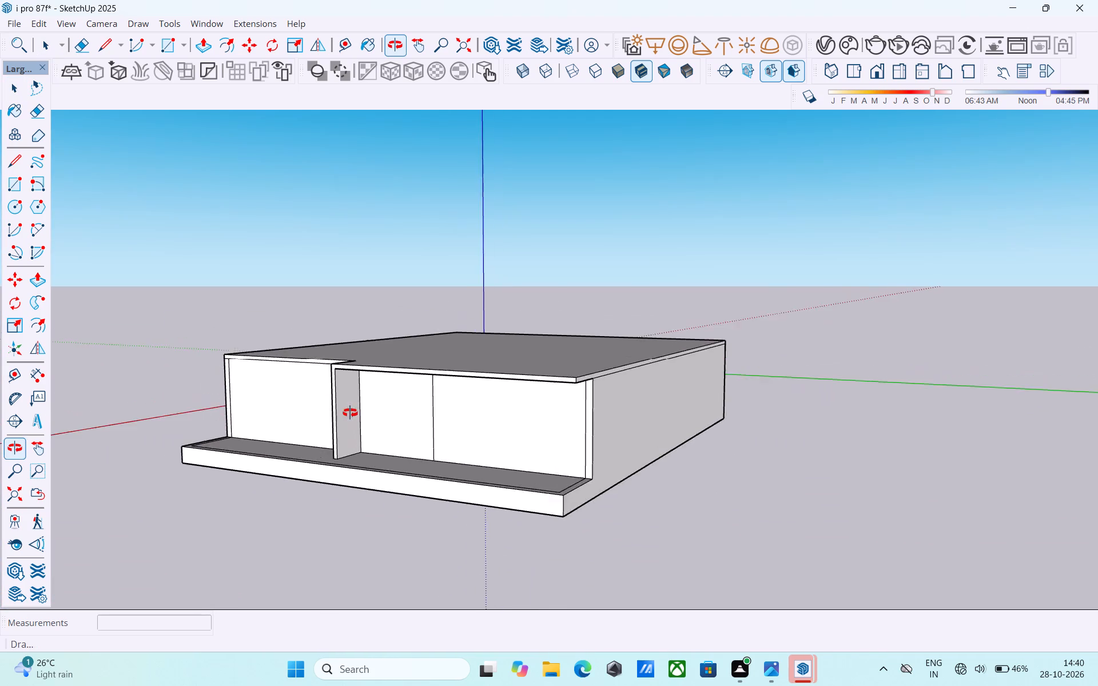
middle_click_drag(350, 413, 539, 270, "shift")
scroll(533, 295, "up", 5)
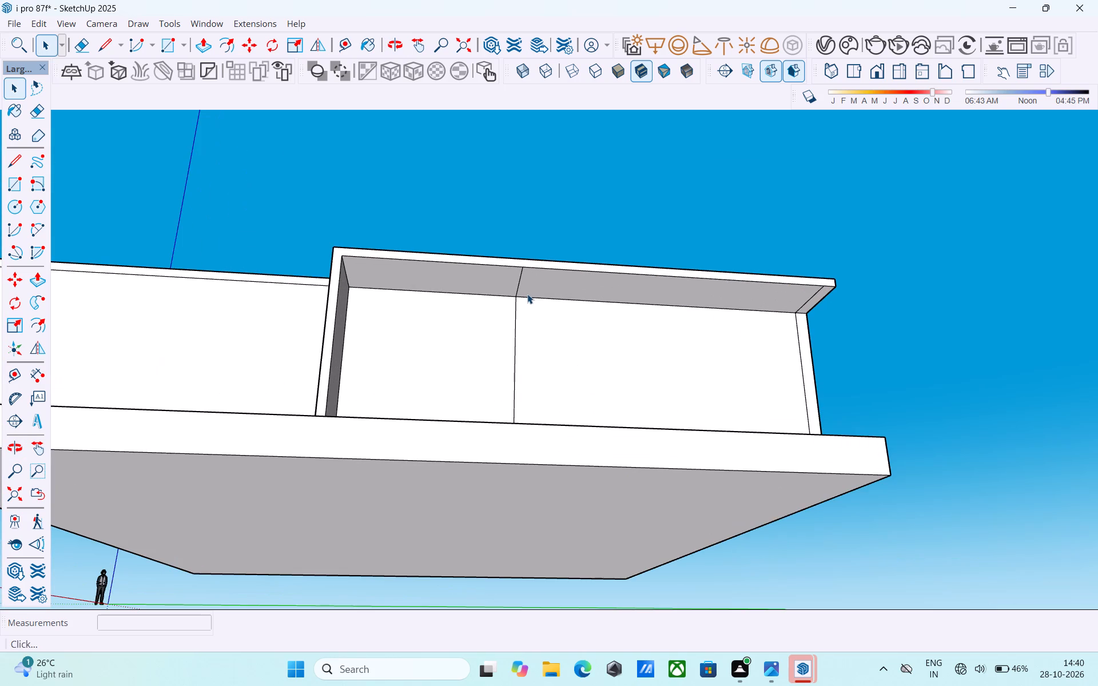
scroll(527, 293, "up", 1)
middle_click_drag(527, 293, 534, 267)
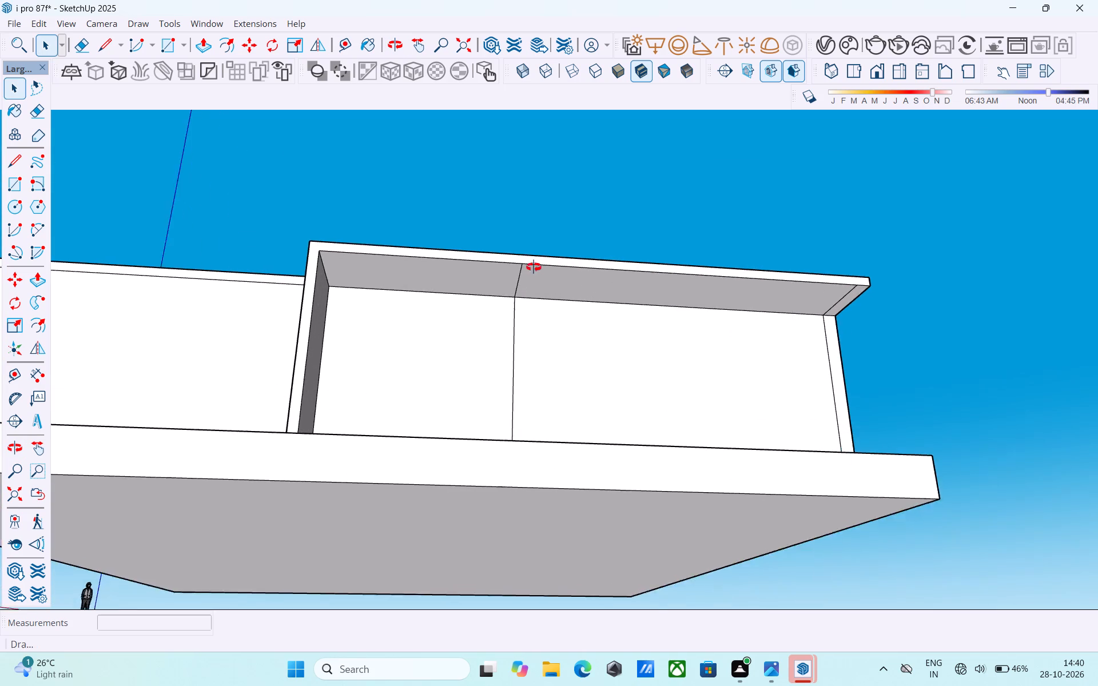
middle_click_drag(534, 267, 496, 421)
scroll(500, 417, "up", 4)
left_click(516, 412)
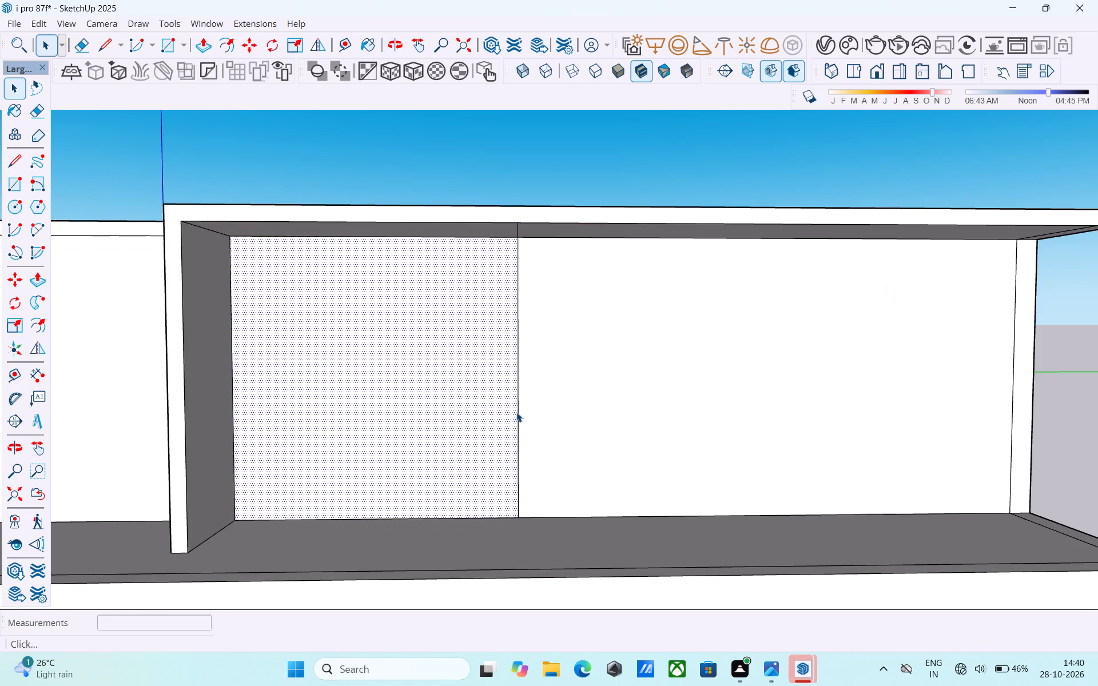
scroll(521, 384, "down", 3, "shift")
middle_click_drag(521, 384, 502, 293, "shift")
scroll(502, 293, "up", 3)
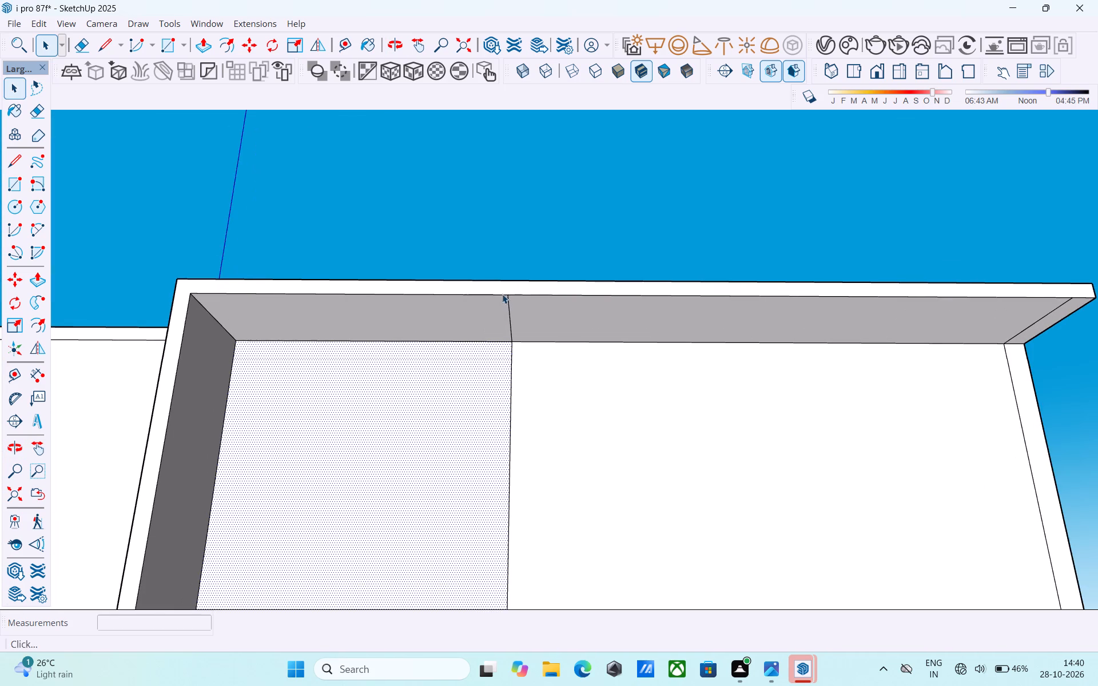
left_click(511, 308)
scroll(511, 311, "down", 5)
middle_click_drag(513, 326, 506, 468)
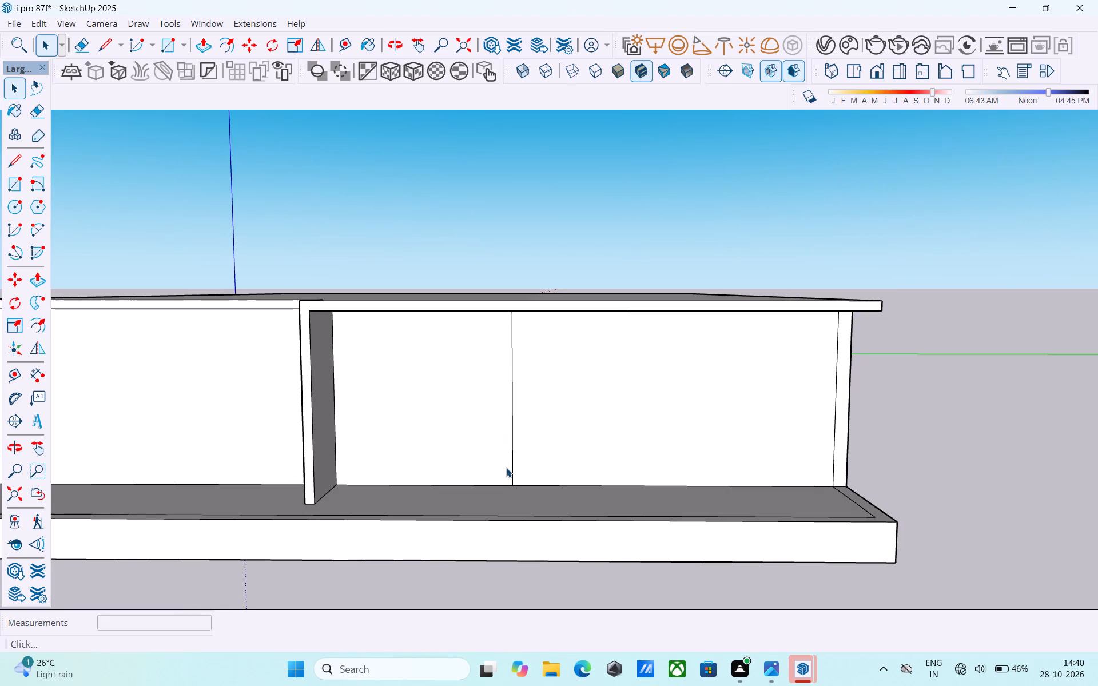
Examine the projecting roof edge and divider from both ends of the front wall and from below.
middle_click_drag(506, 468, 540, 458)
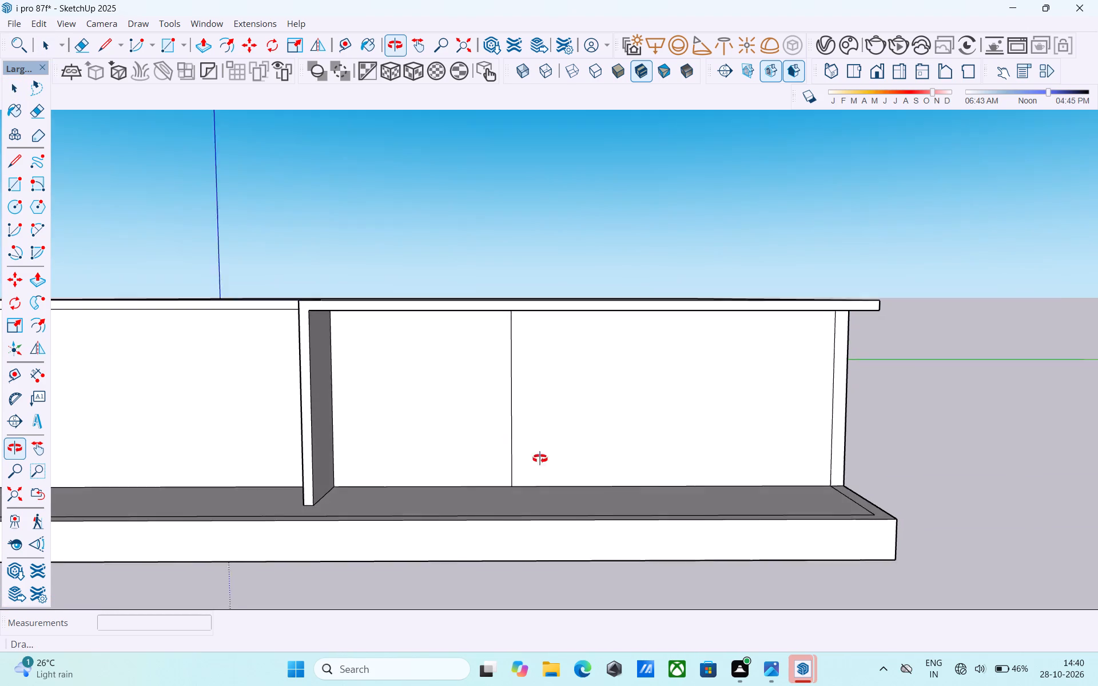
middle_click_drag(540, 458, 559, 455)
scroll(562, 454, "down", 5)
middle_click_drag(563, 450, 797, 405)
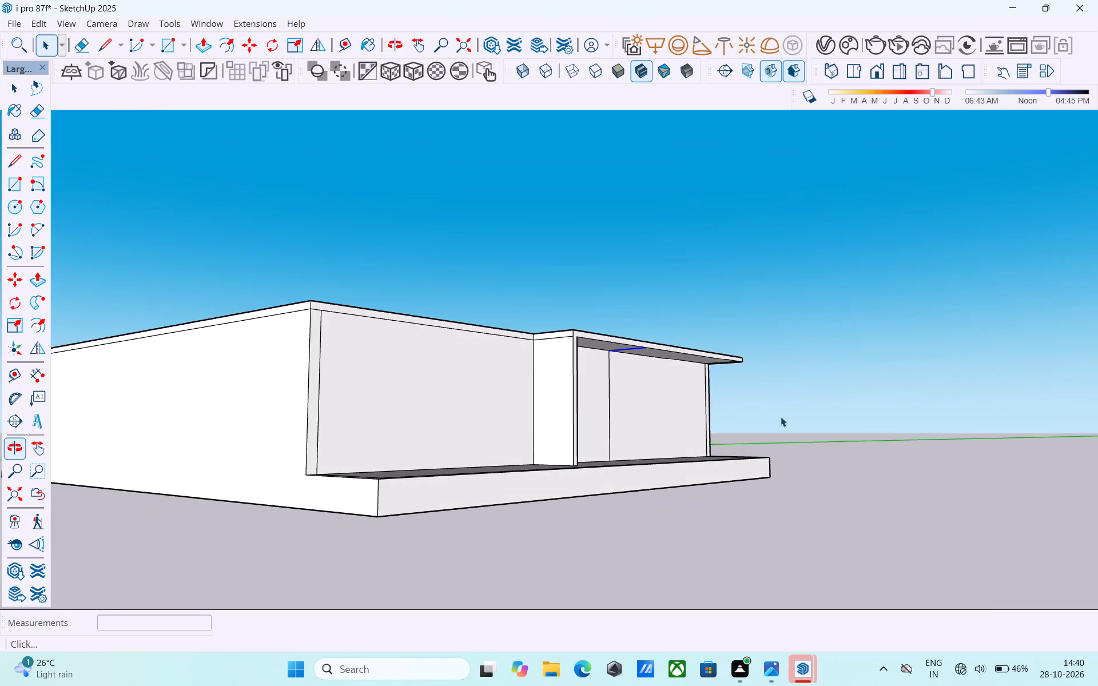
scroll(548, 350, "up", 5)
scroll(550, 342, "down", 6)
middle_click_drag(403, 346, 245, 374)
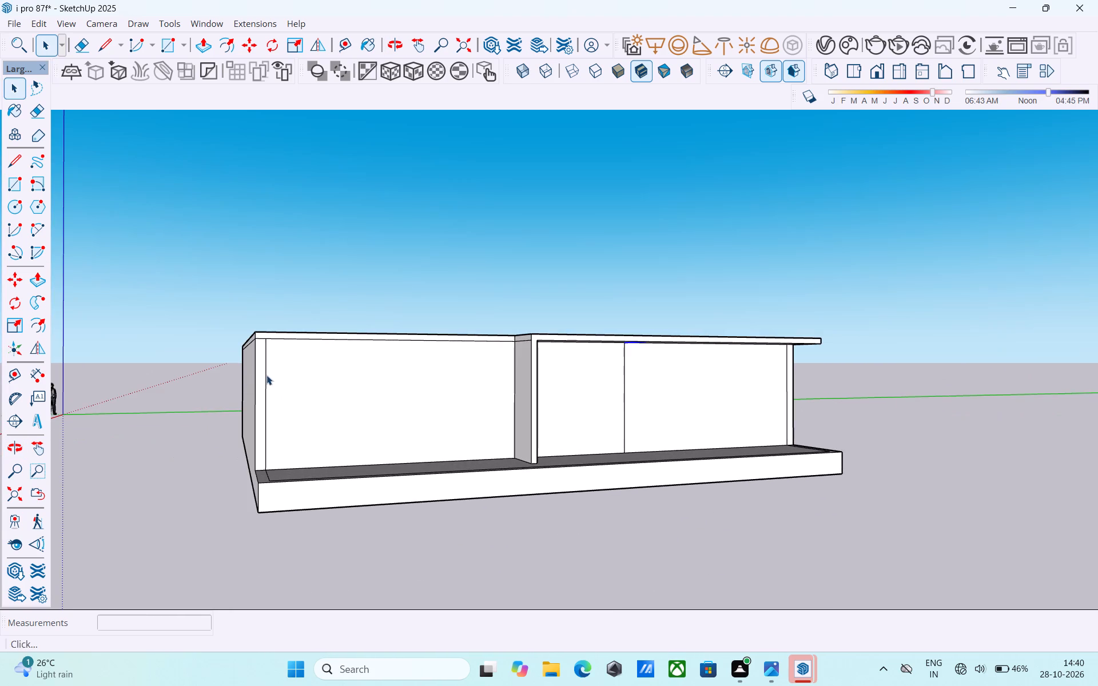
middle_click_drag(274, 380, 270, 316)
middle_click_drag(469, 345, 228, 361)
middle_click_drag(286, 345, 567, 354)
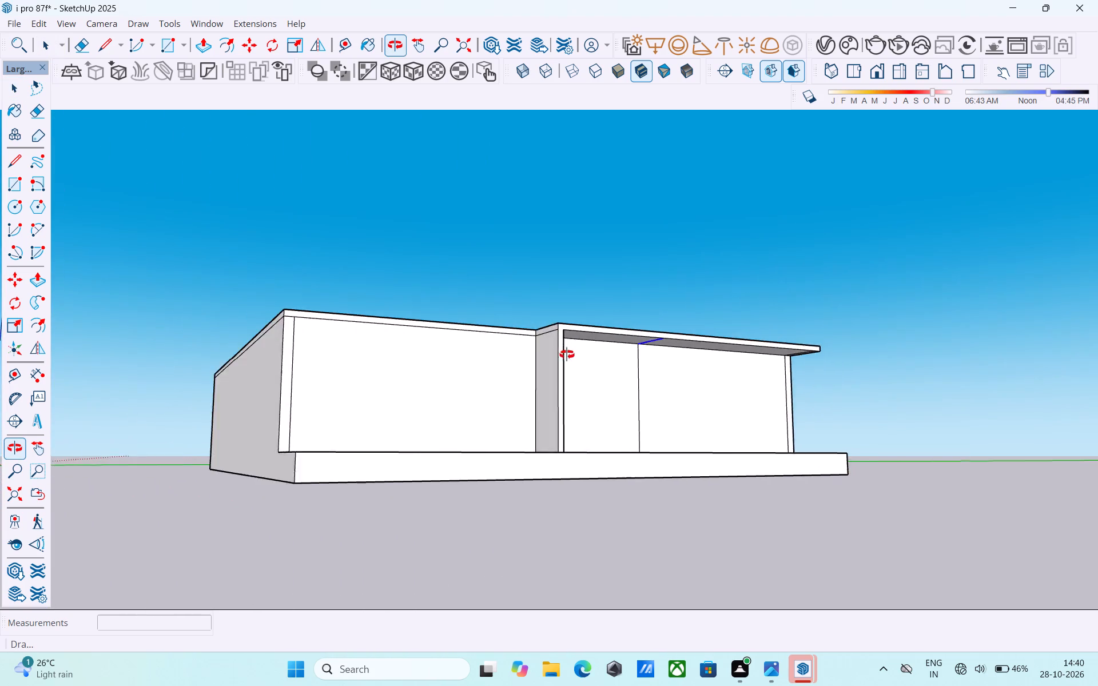
middle_click_drag(567, 354, 574, 356)
scroll(572, 350, "up", 9)
scroll(555, 324, "down", 5)
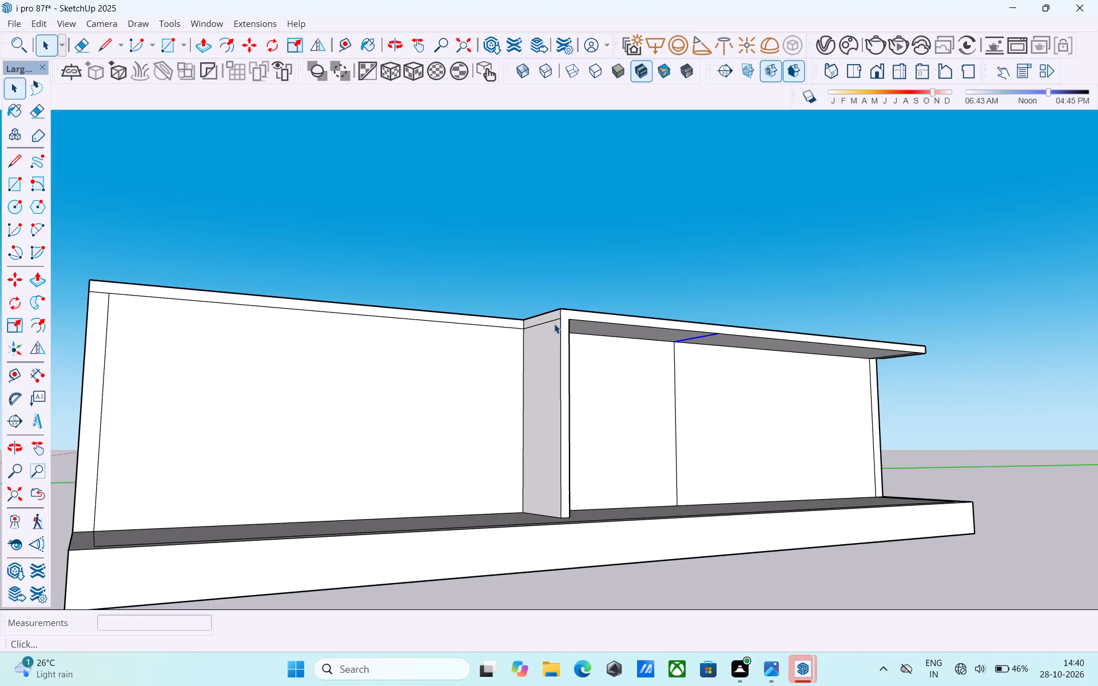
middle_click_drag(554, 324, 279, 324)
middle_click_drag(524, 339, 183, 344, "shift")
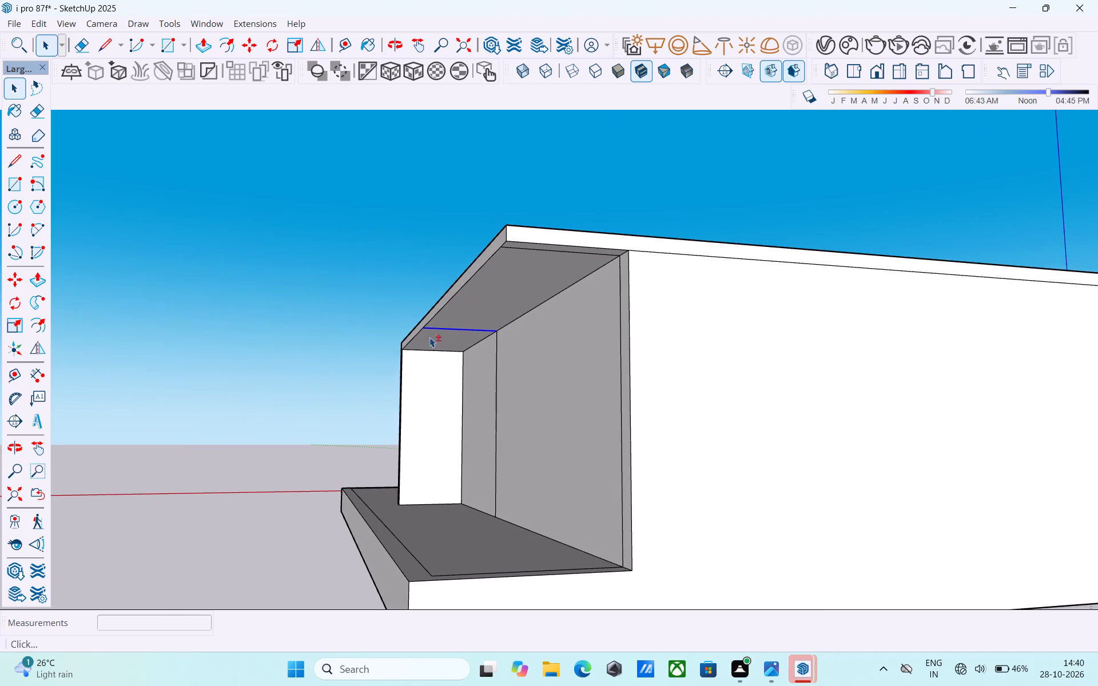
middle_click_drag(371, 320, 591, 269, "shift")
middle_click_drag(496, 345, 552, 357, "shift")
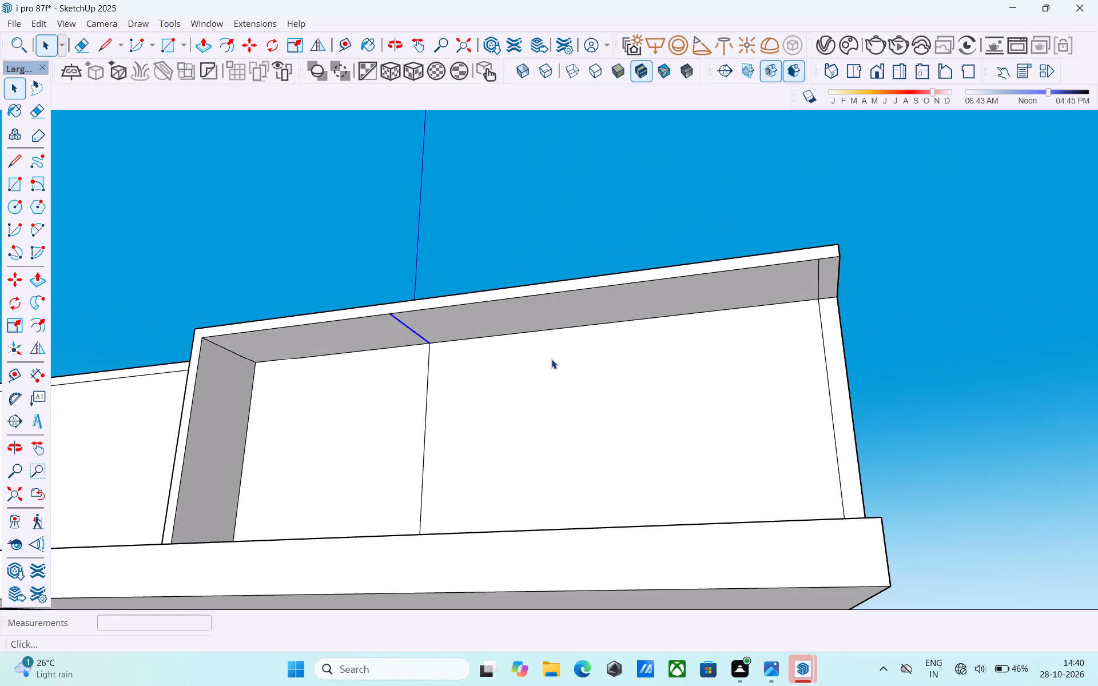
middle_click_drag(504, 386, 492, 347)
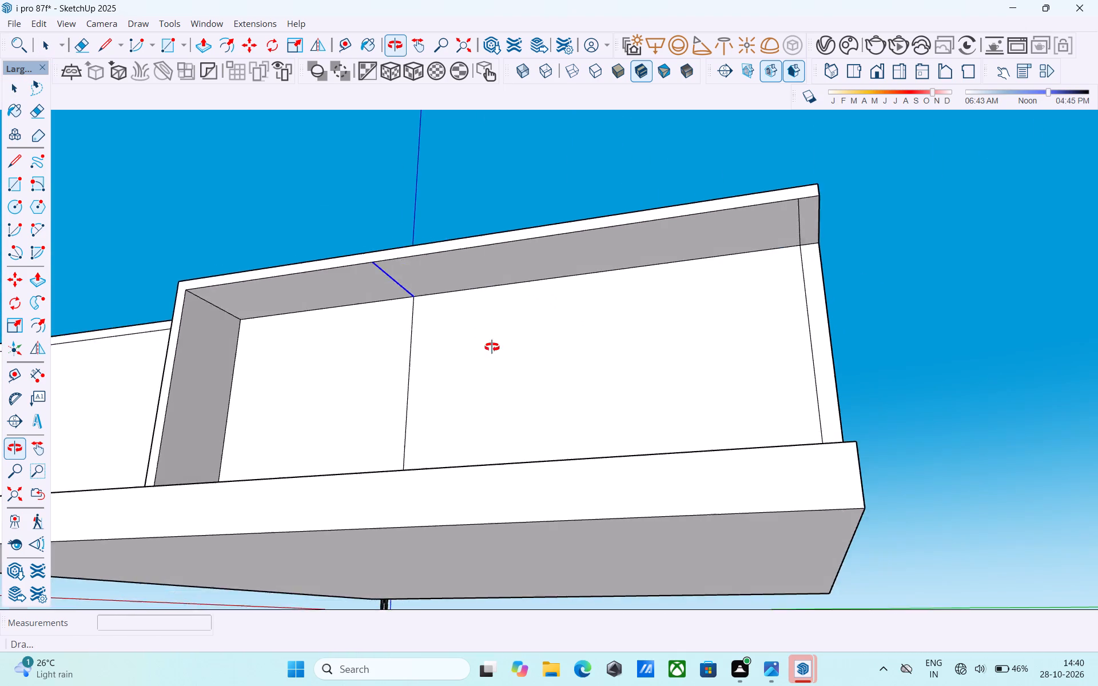
middle_click_drag(492, 347, 554, 425)
scroll(527, 410, "down", 4)
middle_click_drag(527, 410, 491, 387)
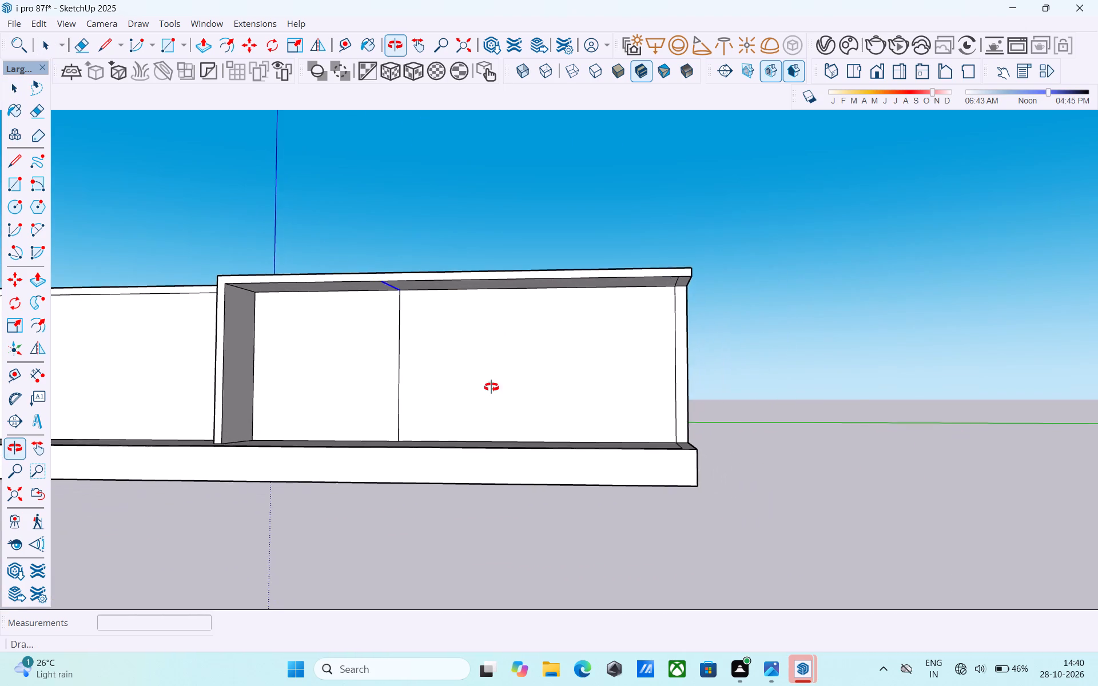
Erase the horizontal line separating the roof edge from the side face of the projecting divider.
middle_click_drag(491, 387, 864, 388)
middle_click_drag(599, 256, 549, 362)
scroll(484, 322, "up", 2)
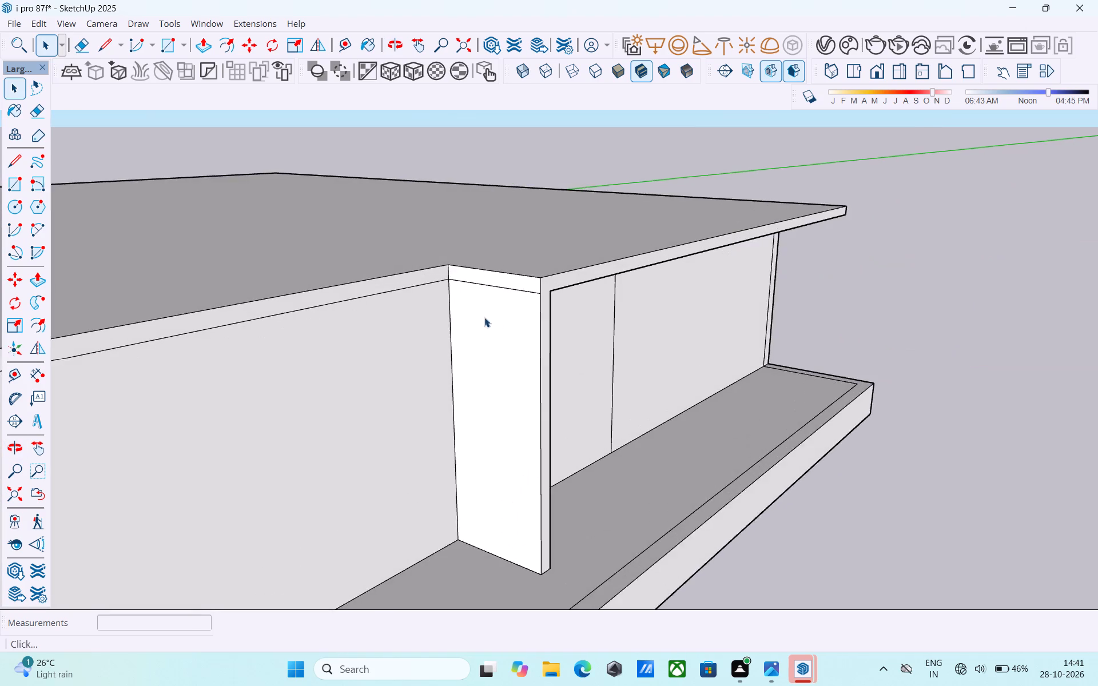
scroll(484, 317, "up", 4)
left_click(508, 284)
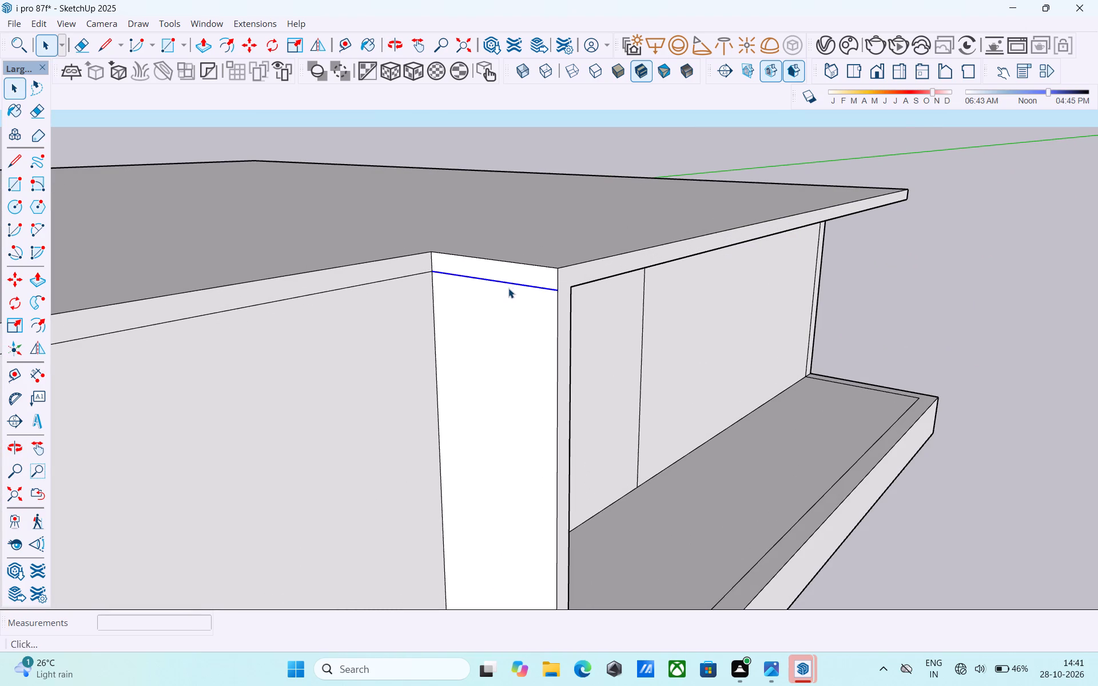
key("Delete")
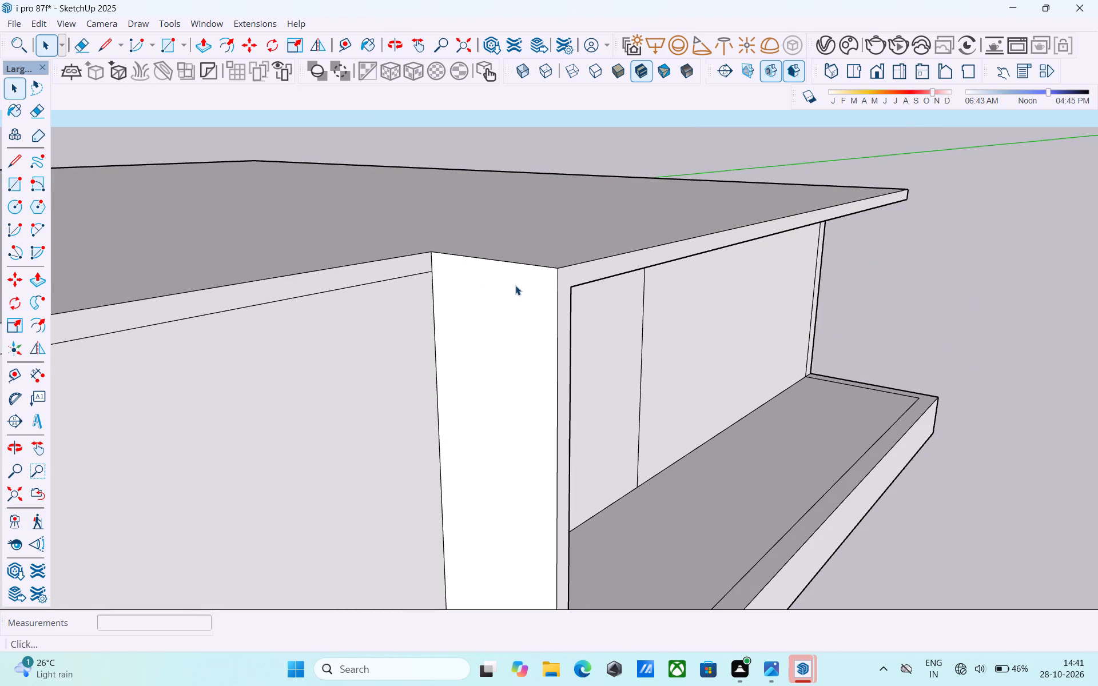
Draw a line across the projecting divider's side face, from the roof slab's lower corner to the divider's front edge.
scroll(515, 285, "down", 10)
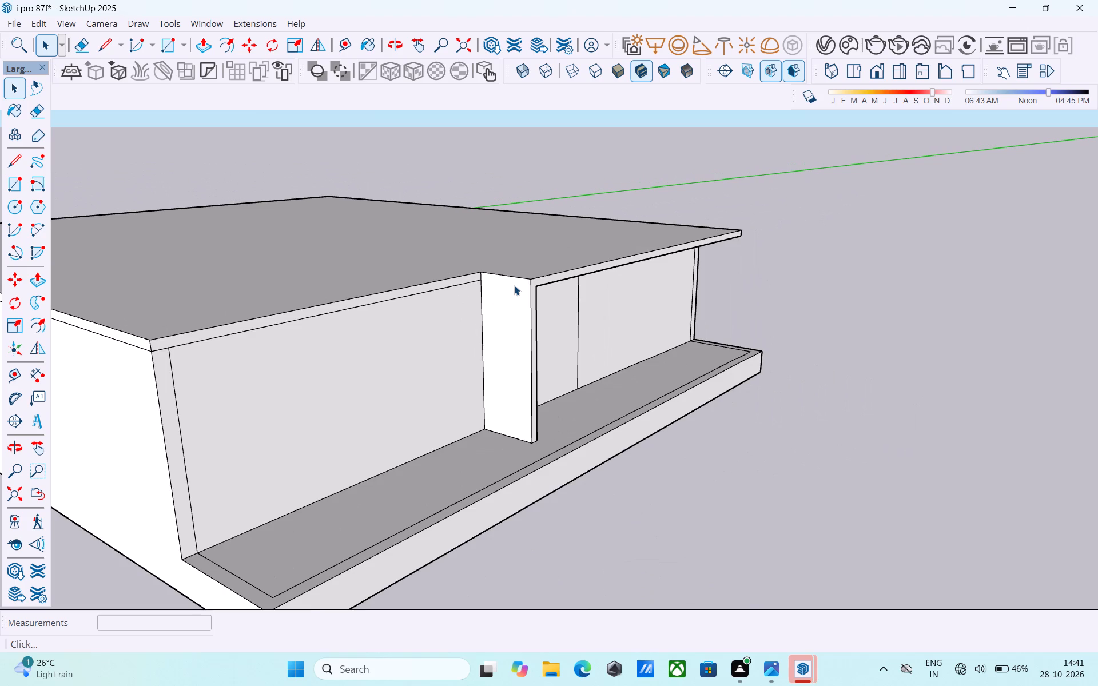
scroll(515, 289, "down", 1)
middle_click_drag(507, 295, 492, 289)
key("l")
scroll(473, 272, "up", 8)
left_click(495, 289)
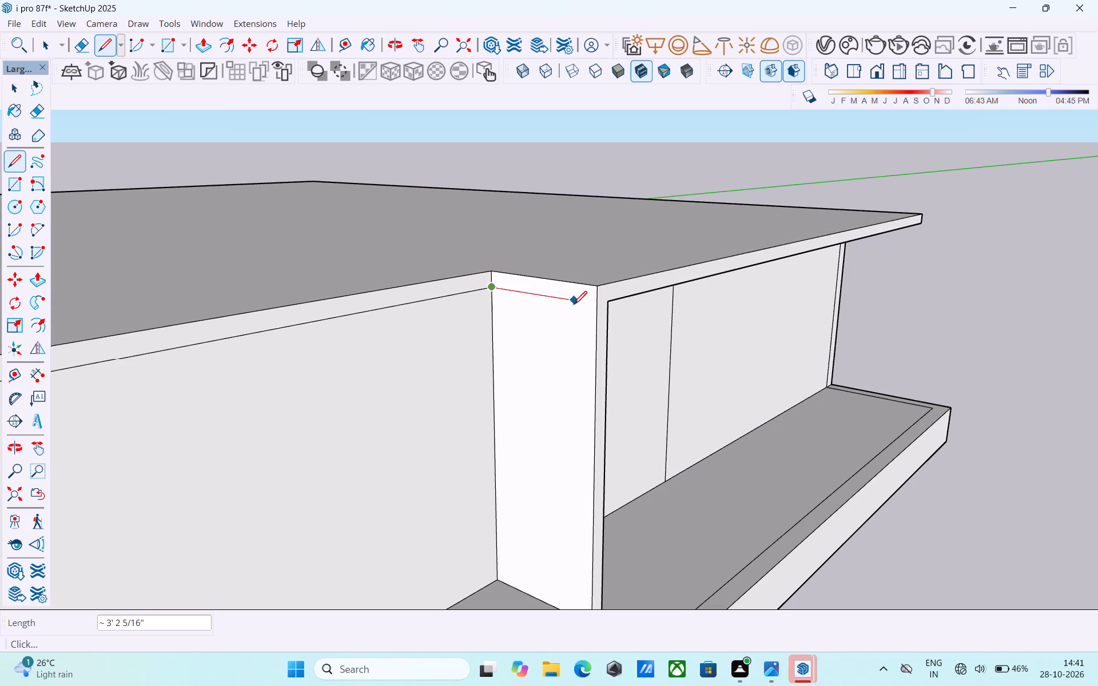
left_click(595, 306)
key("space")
Examine the roof projection and its junction with the divider from above, below and both ends of the front.
scroll(594, 306, "down", 5)
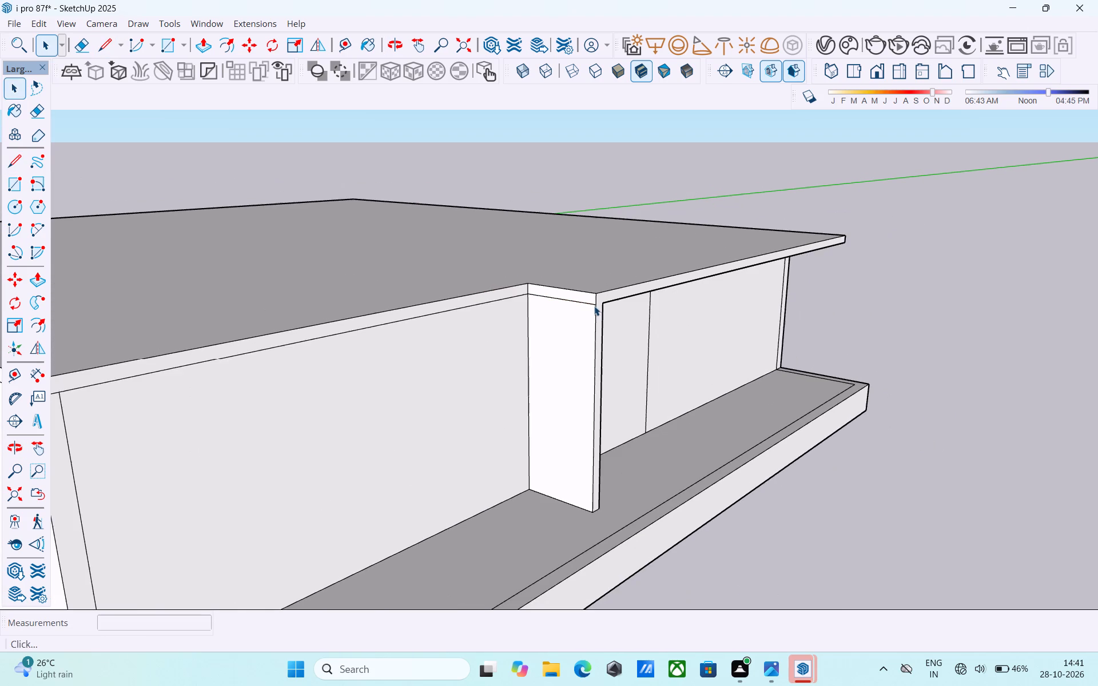
scroll(594, 306, "down", 4)
middle_click_drag(571, 308, 385, 277)
middle_click_drag(460, 296, 544, 298, "shift")
middle_click_drag(834, 282, 826, 283)
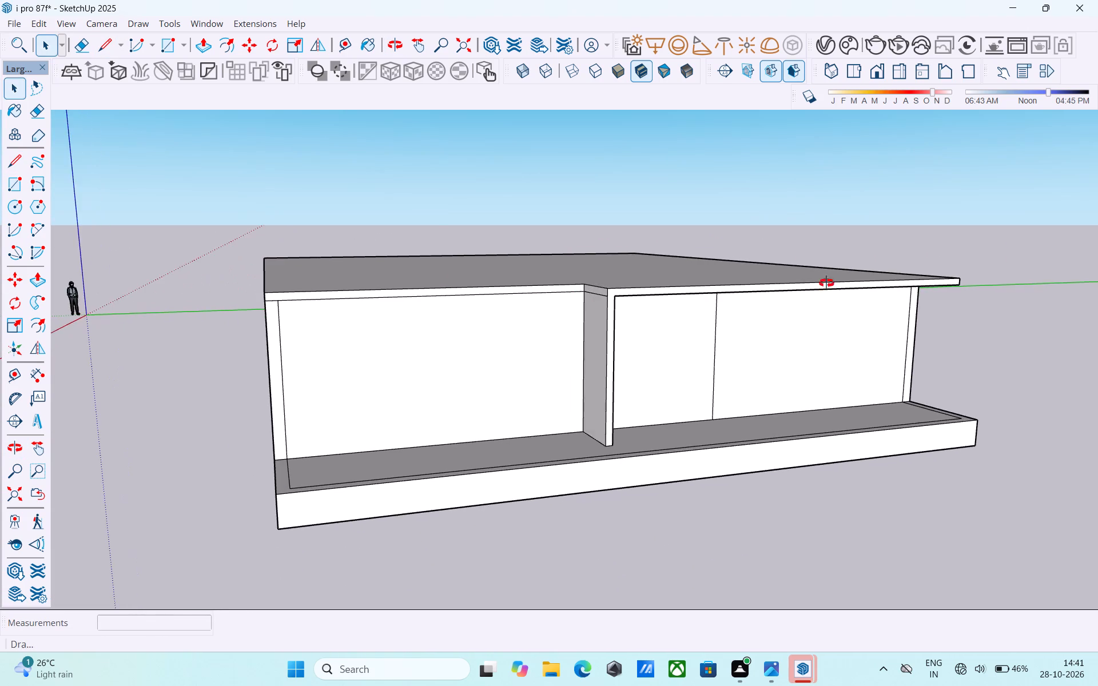
middle_click_drag(826, 283, 445, 281)
middle_click_drag(472, 294, 896, 274, "shift")
middle_click_drag(606, 321, 716, 347, "shift")
scroll(718, 338, "down", 6)
middle_click_drag(718, 338, 526, 351)
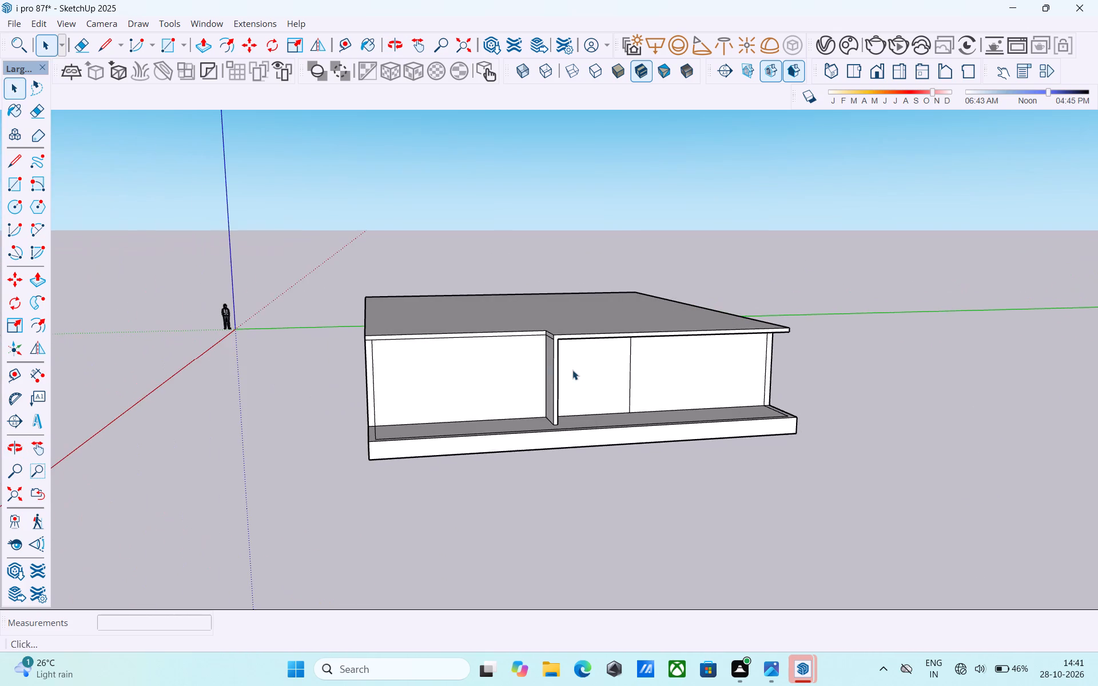
scroll(568, 358, "up", 4)
scroll(548, 335, "up", 8, "shift")
scroll(548, 331, "down", 5)
middle_click_drag(548, 331, 466, 332)
scroll(592, 370, "down", 2)
middle_click_drag(592, 373, 495, 281, "shift")
middle_click_drag(512, 314, 503, 282)
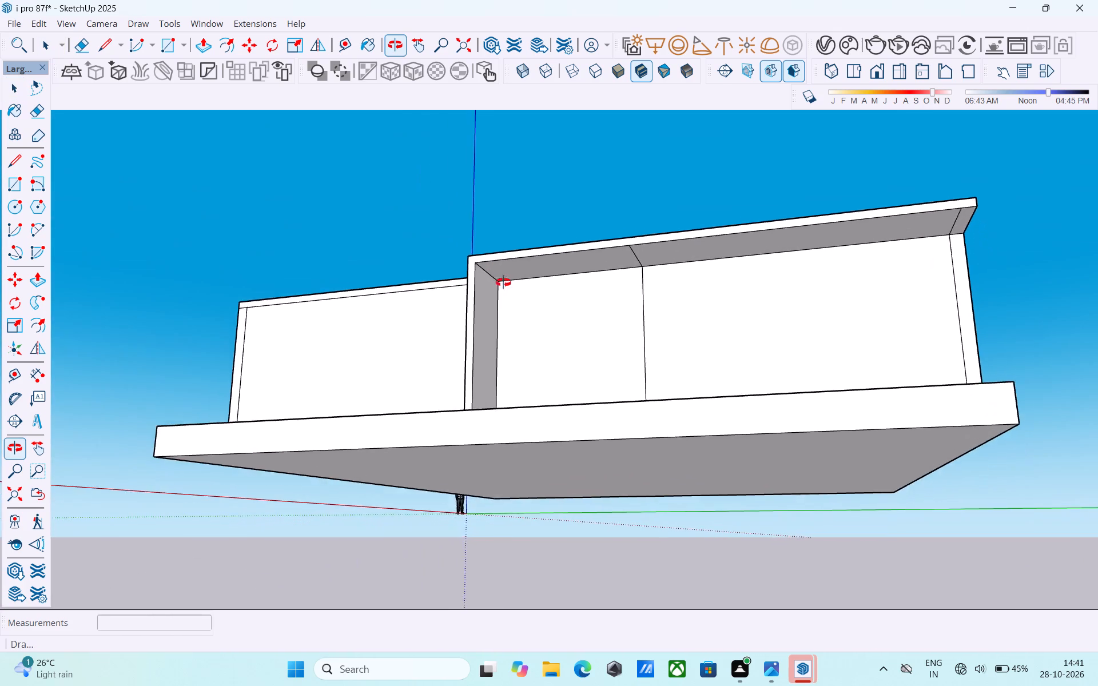
middle_click_drag(503, 282, 719, 333)
middle_click_drag(595, 281, 600, 332)
scroll(563, 300, "up", 7)
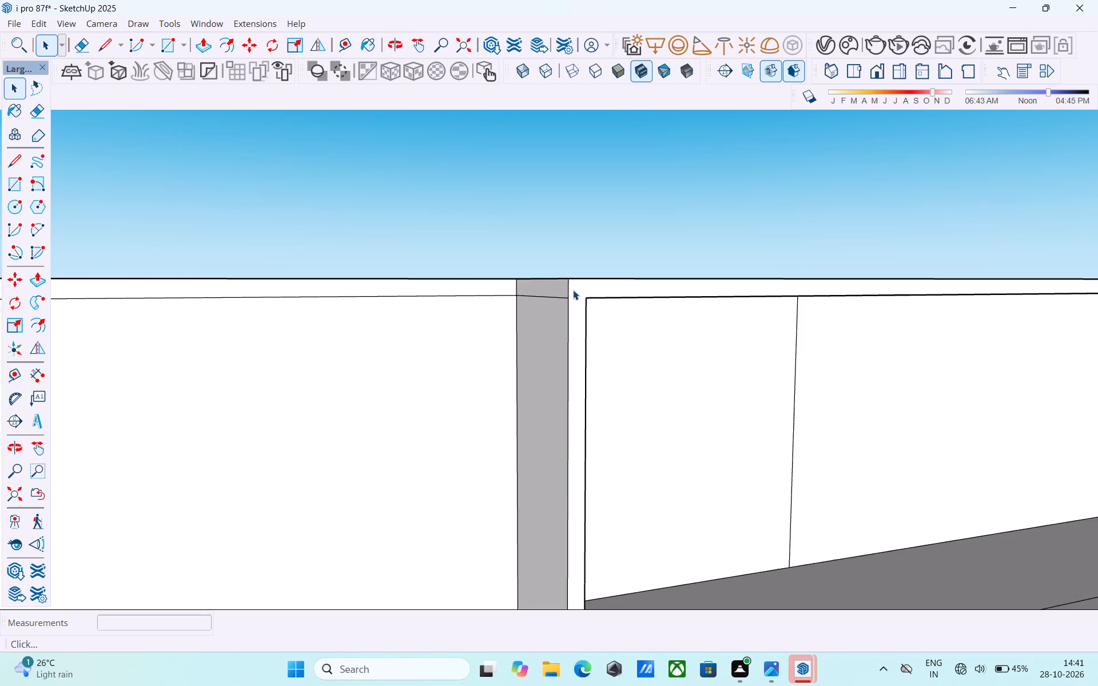
scroll(573, 290, "up", 1)
scroll(573, 290, "down", 5)
middle_click_drag(573, 290, 568, 306)
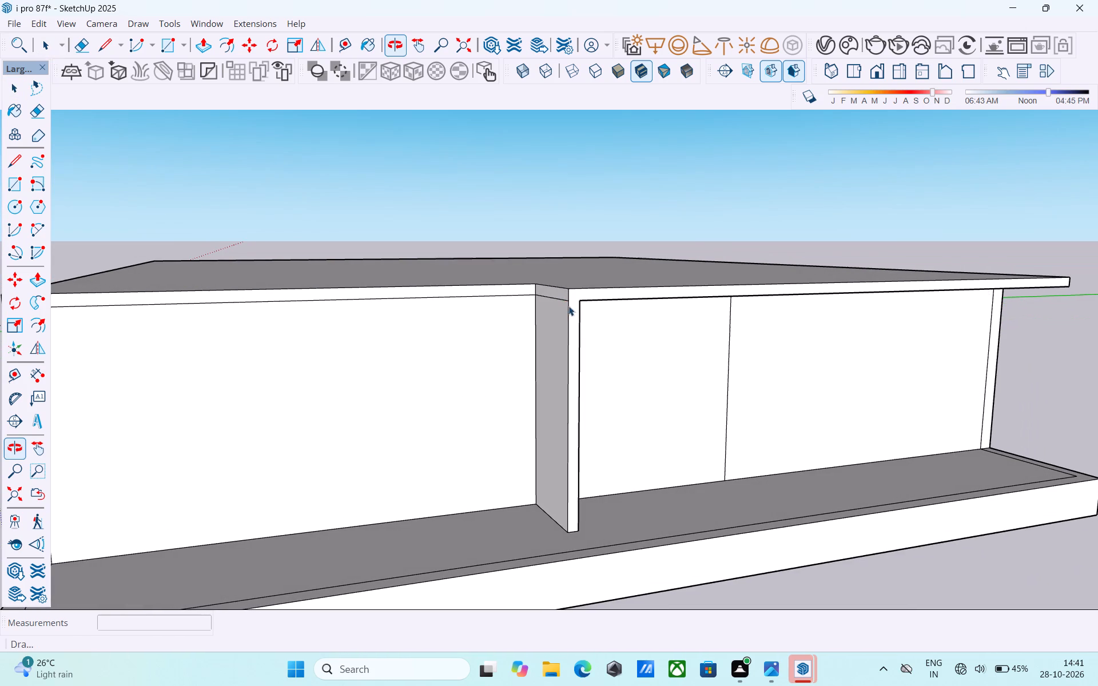
middle_click_drag(620, 326, 368, 272)
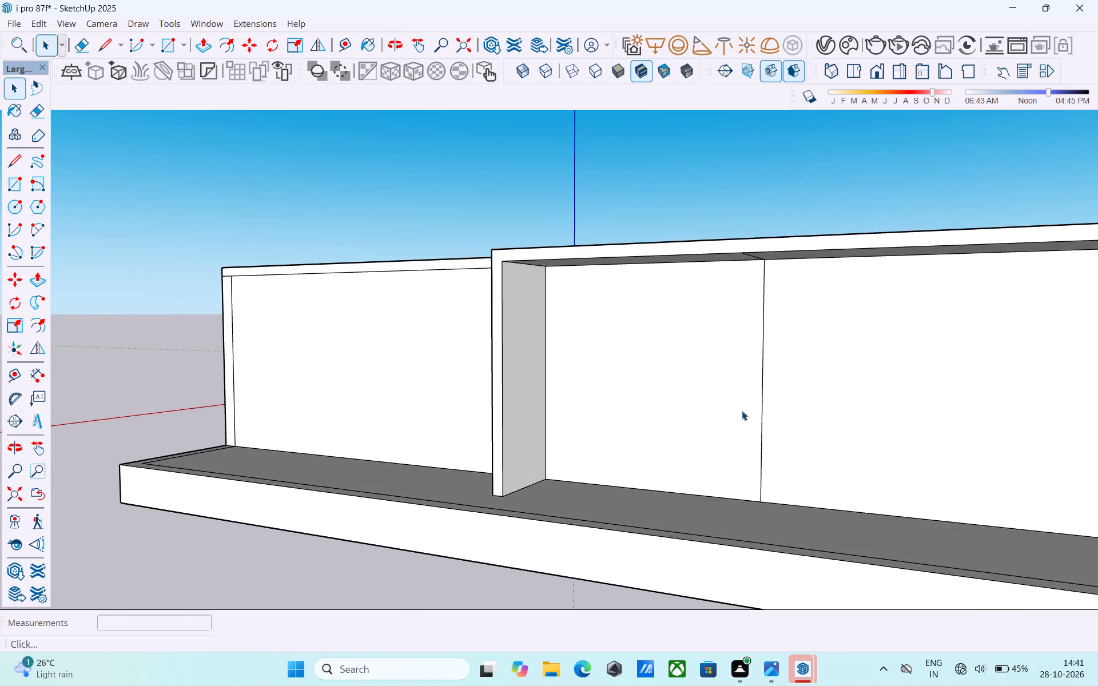
middle_click_drag(783, 408, 937, 353, "shift")
scroll(936, 353, "down", 5)
middle_click_drag(936, 353, 810, 435, "shift")
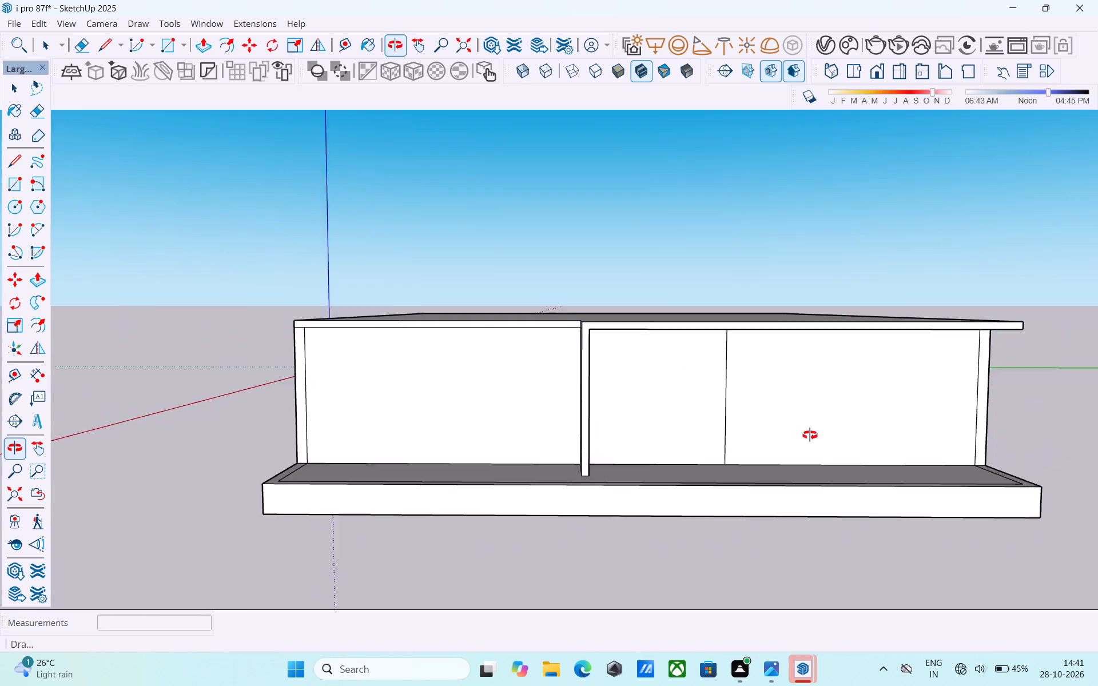
middle_click_drag(810, 435, 784, 481, "shift")
scroll(784, 481, "down", 3)
middle_click(784, 481)
Undo the recent edits back through the front projection, the roof slab and its covering face to the open-topped walls.
key("ctrl+z")
key("ctrl+z")
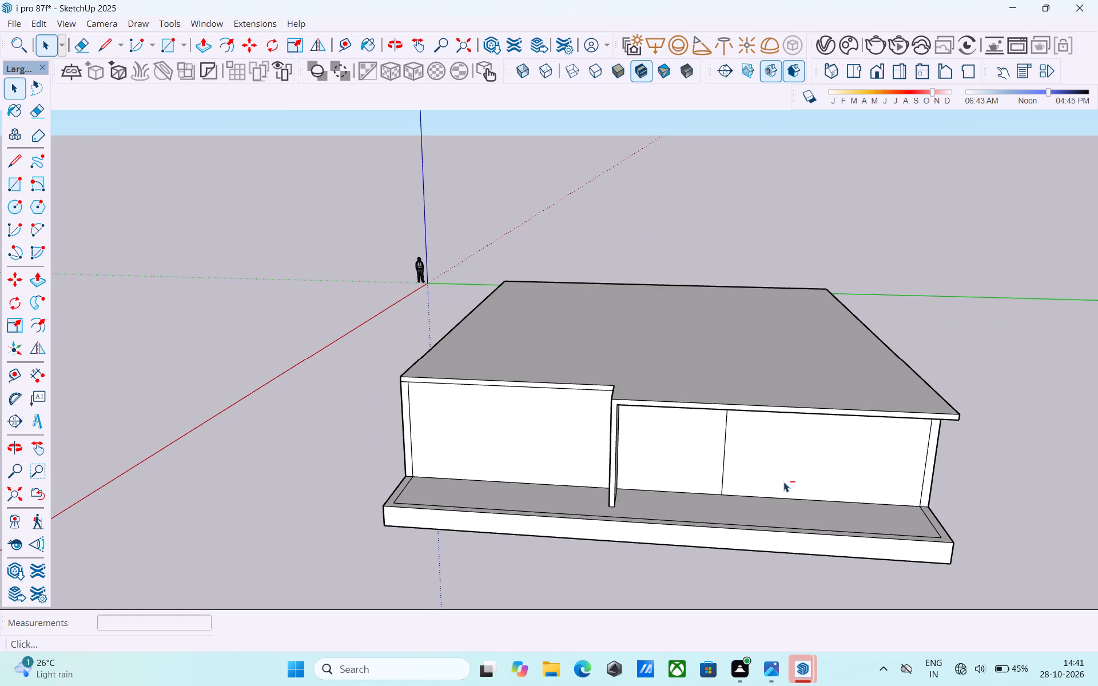
key("ctrl+z")
key("ctrl+z")
key("ctrl+z")
key("ctrl+z")
key("ctrl+z")
key("ctrl+z")
key("ctrl+z")
key("ctrl+z")
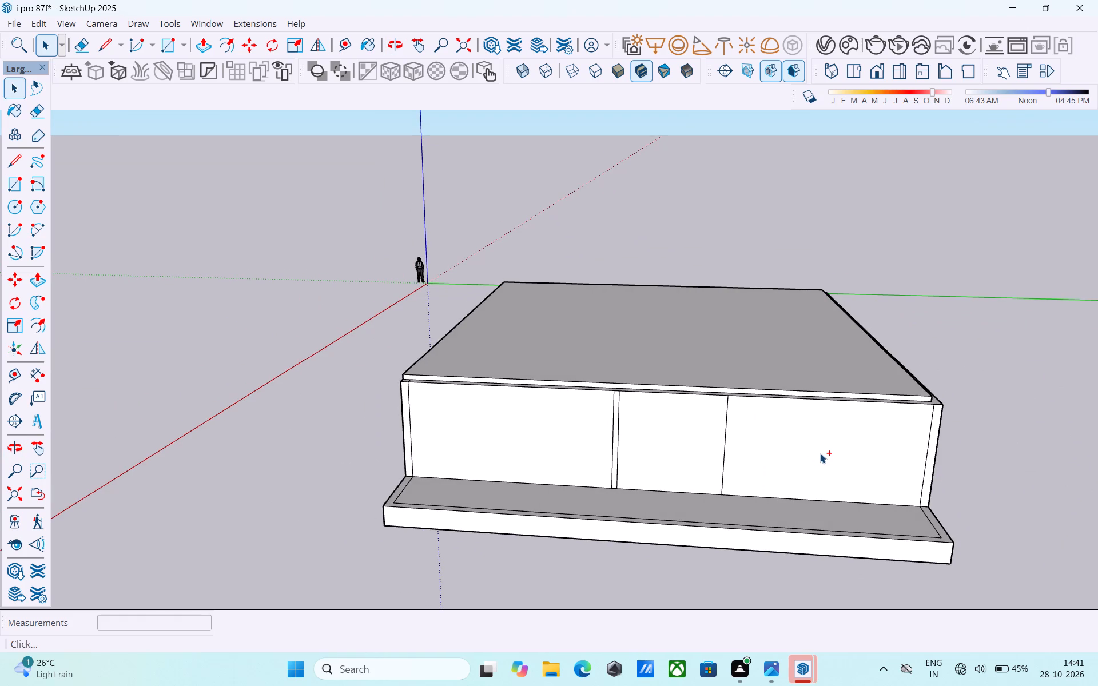
key("ctrl+z")
key("ctrl+z")
key("ctrl+z")
key("ctrl+z")
key("ctrl+z")
key("ctrl+z")
key("ctrl+z")
key("ctrl+z")
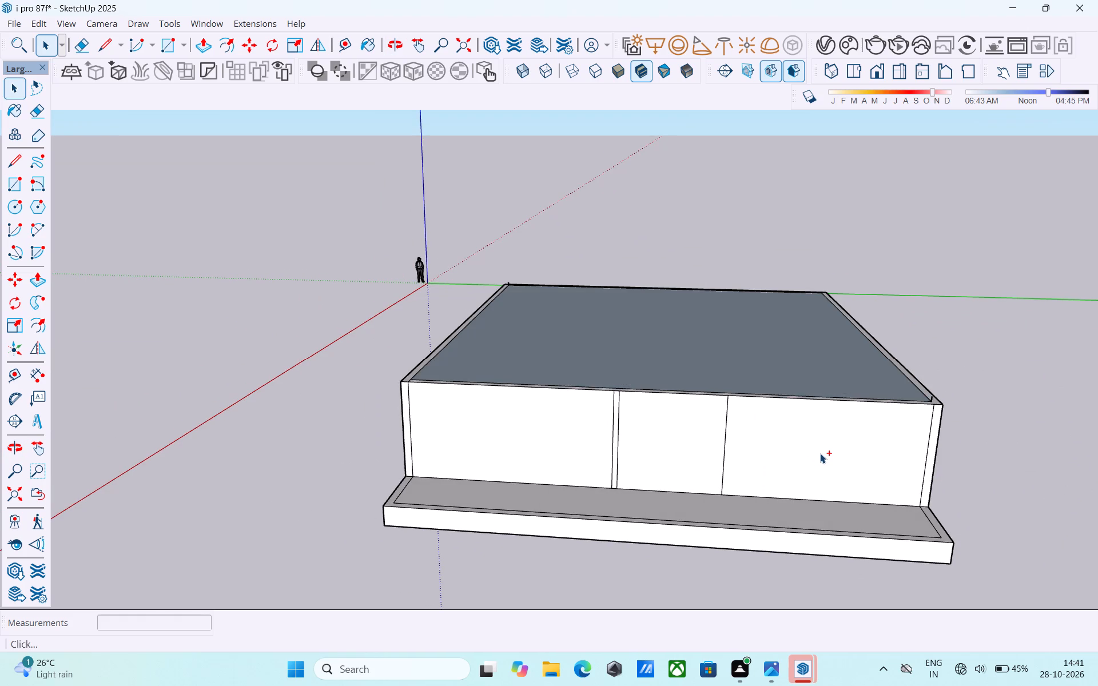
key("ctrl+z")
key("ctrl+z")
key("ctrl+z")
key("ctrl+z")
Examine the open-topped walls, the divided front wall and the front ledge from above.
scroll(878, 427, "down", 1)
middle_click_drag(878, 426, 710, 488)
middle_click_drag(797, 501, 797, 376, "shift")
scroll(798, 380, "up", 4)
scroll(798, 380, "down", 3)
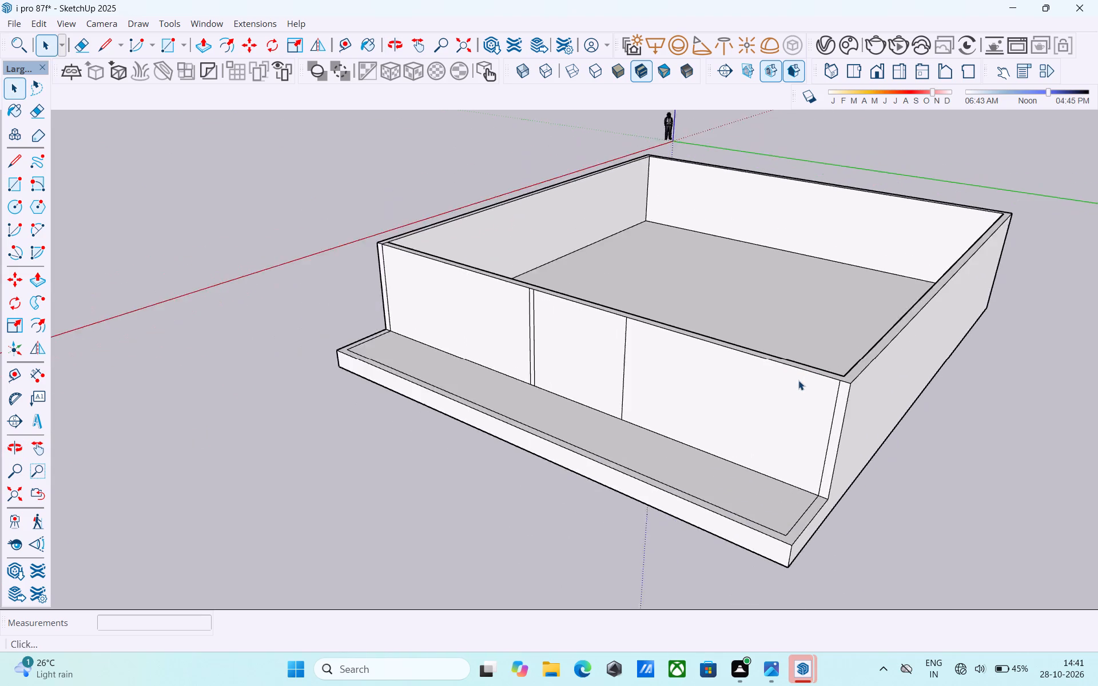
scroll(798, 380, "down", 1)
middle_click_drag(799, 383, 781, 499)
scroll(787, 489, "up", 4)
scroll(801, 467, "down", 5)
middle_click_drag(801, 467, 864, 442)
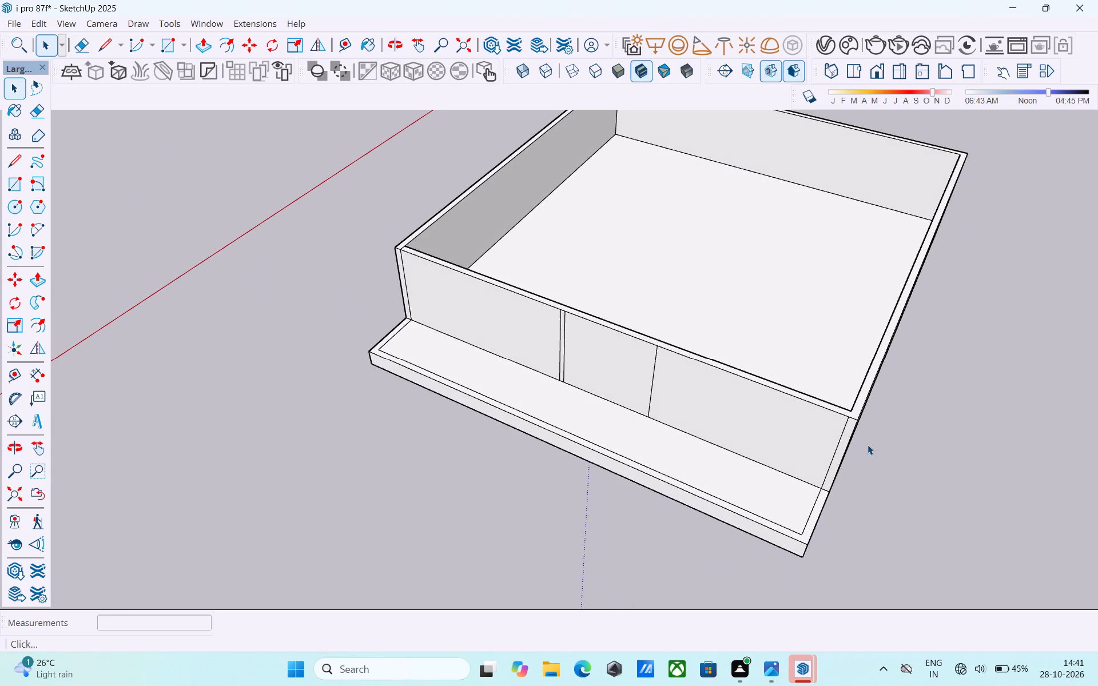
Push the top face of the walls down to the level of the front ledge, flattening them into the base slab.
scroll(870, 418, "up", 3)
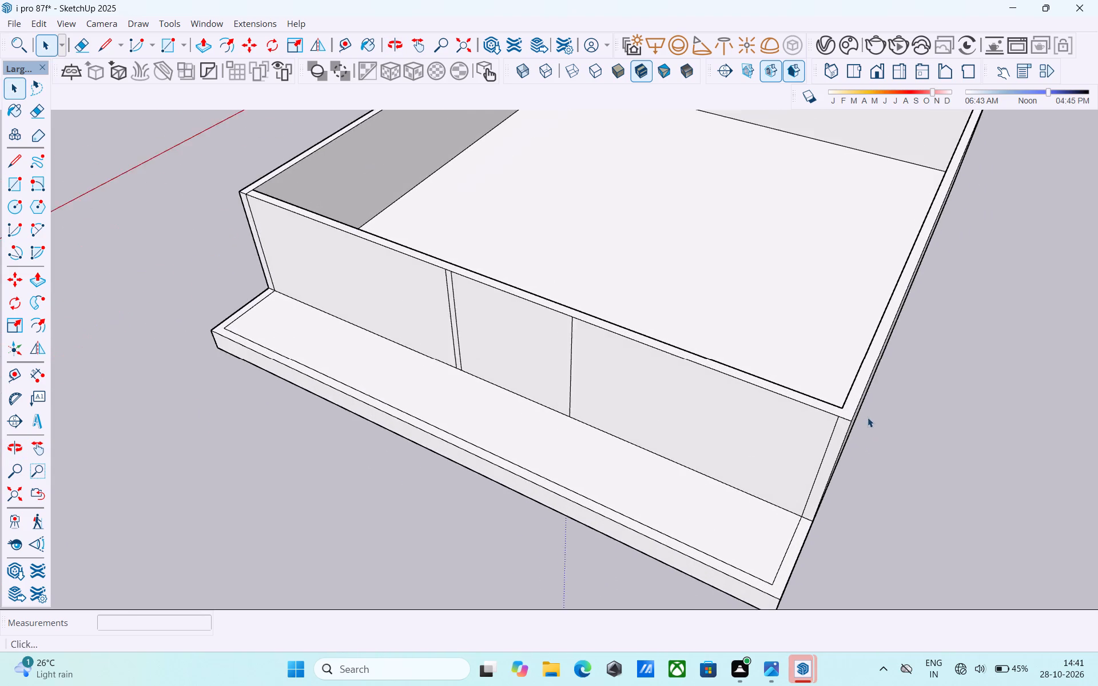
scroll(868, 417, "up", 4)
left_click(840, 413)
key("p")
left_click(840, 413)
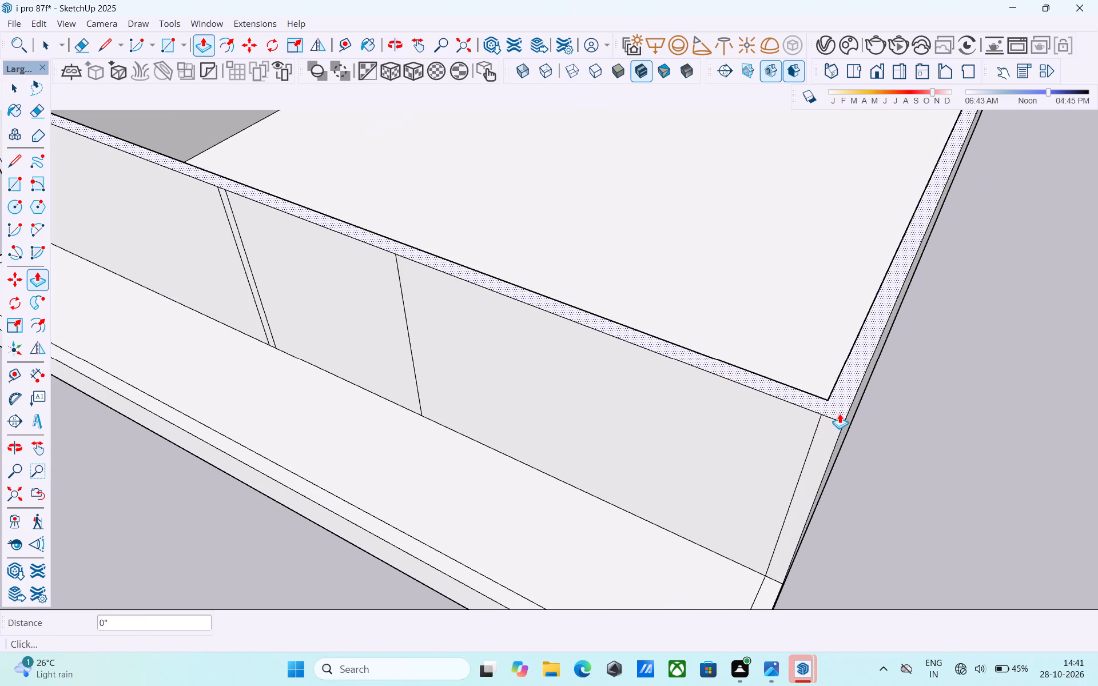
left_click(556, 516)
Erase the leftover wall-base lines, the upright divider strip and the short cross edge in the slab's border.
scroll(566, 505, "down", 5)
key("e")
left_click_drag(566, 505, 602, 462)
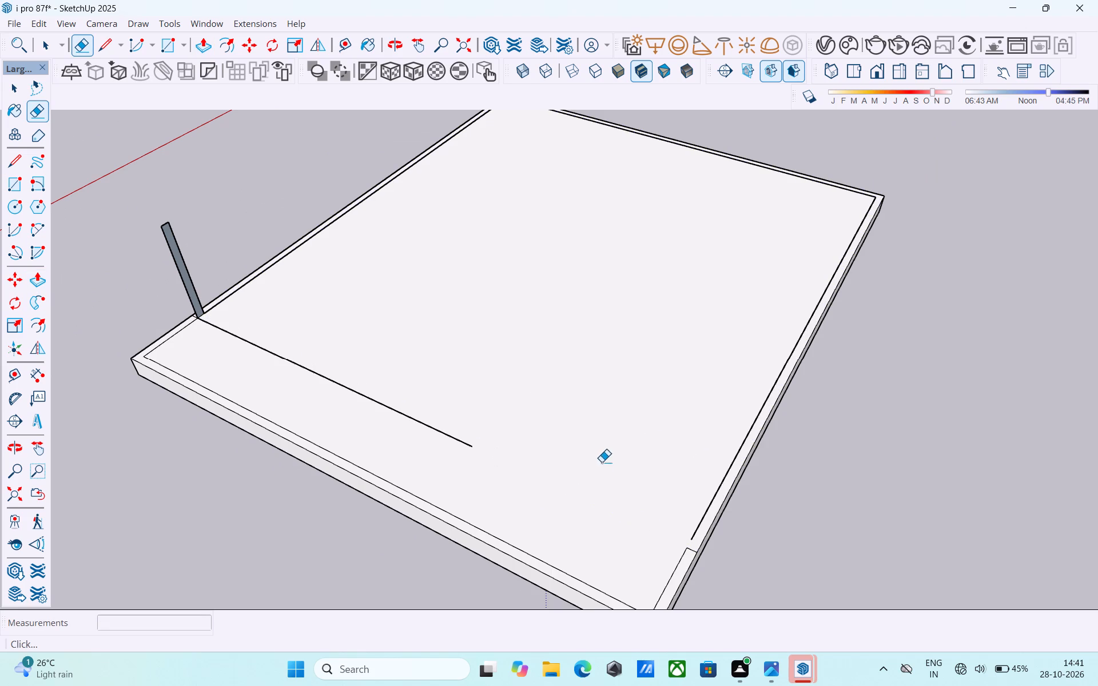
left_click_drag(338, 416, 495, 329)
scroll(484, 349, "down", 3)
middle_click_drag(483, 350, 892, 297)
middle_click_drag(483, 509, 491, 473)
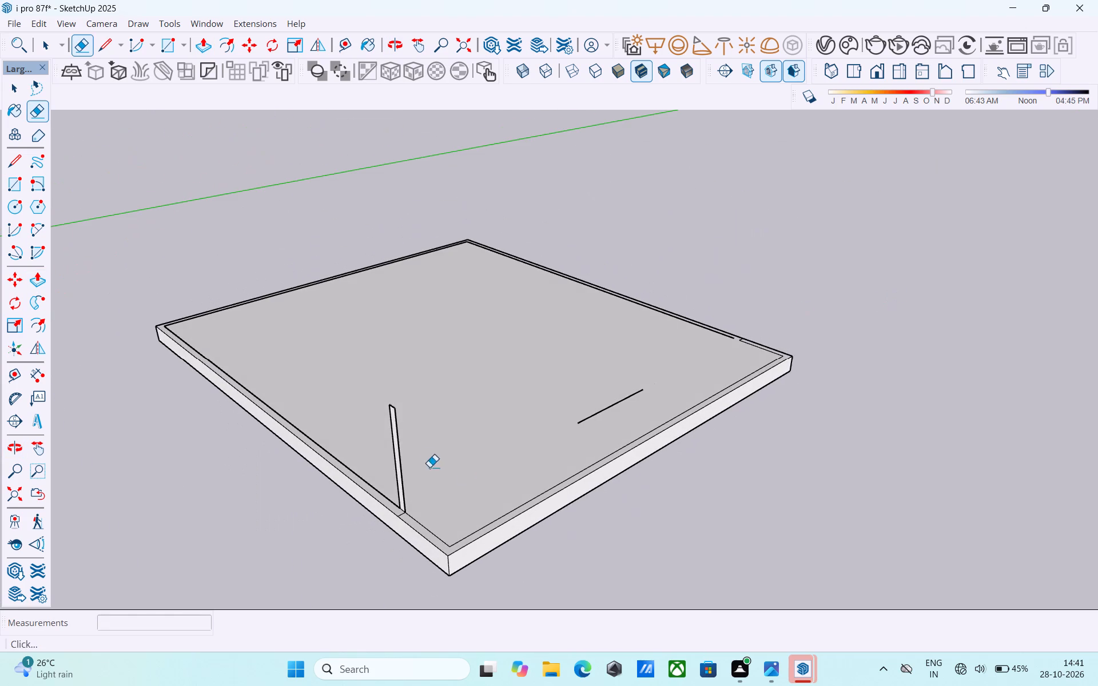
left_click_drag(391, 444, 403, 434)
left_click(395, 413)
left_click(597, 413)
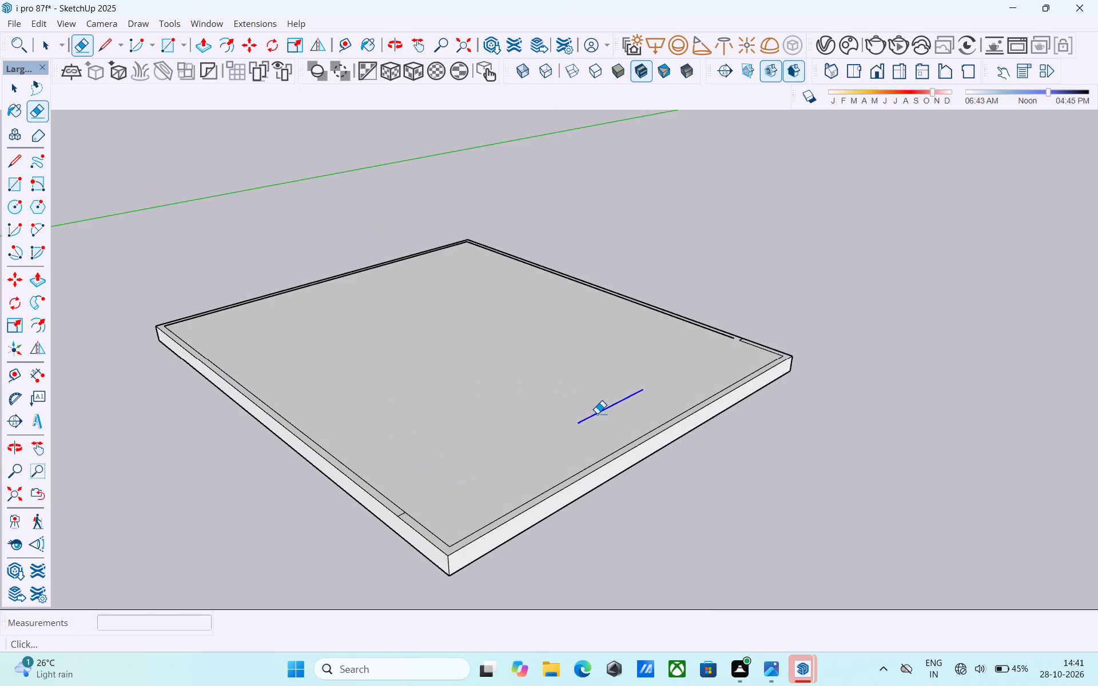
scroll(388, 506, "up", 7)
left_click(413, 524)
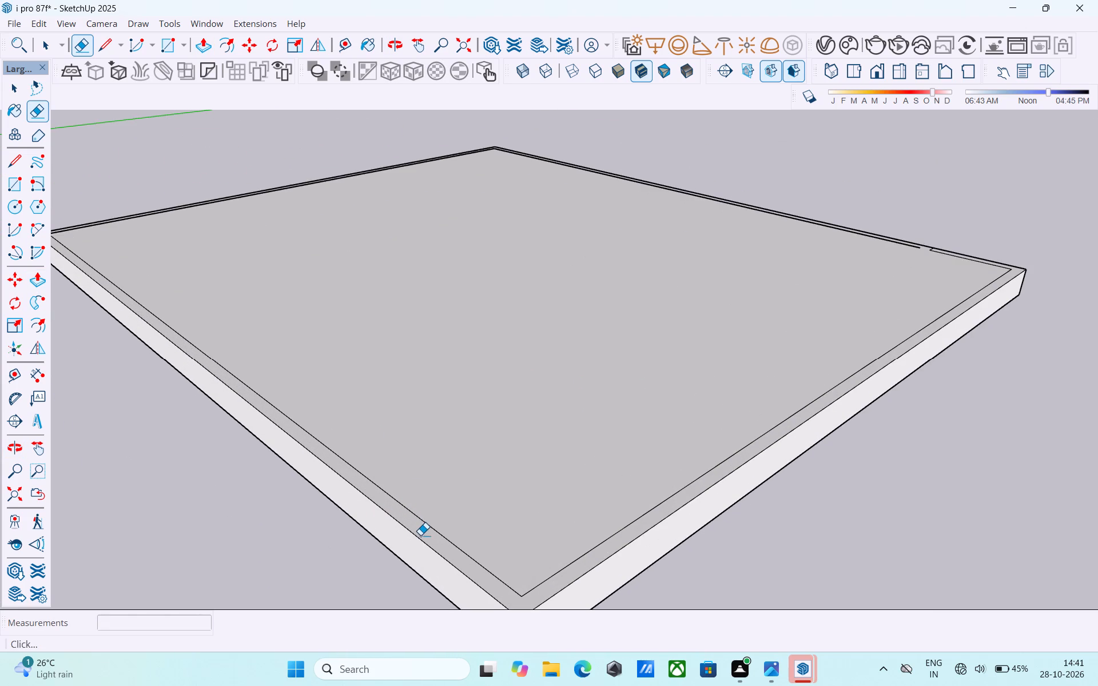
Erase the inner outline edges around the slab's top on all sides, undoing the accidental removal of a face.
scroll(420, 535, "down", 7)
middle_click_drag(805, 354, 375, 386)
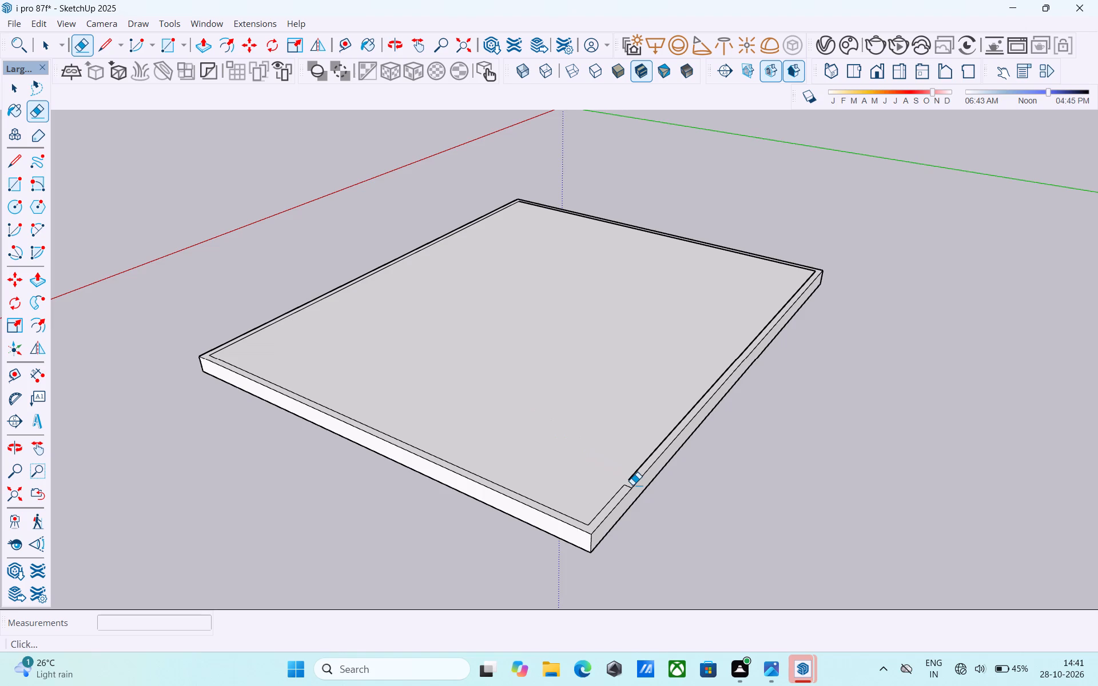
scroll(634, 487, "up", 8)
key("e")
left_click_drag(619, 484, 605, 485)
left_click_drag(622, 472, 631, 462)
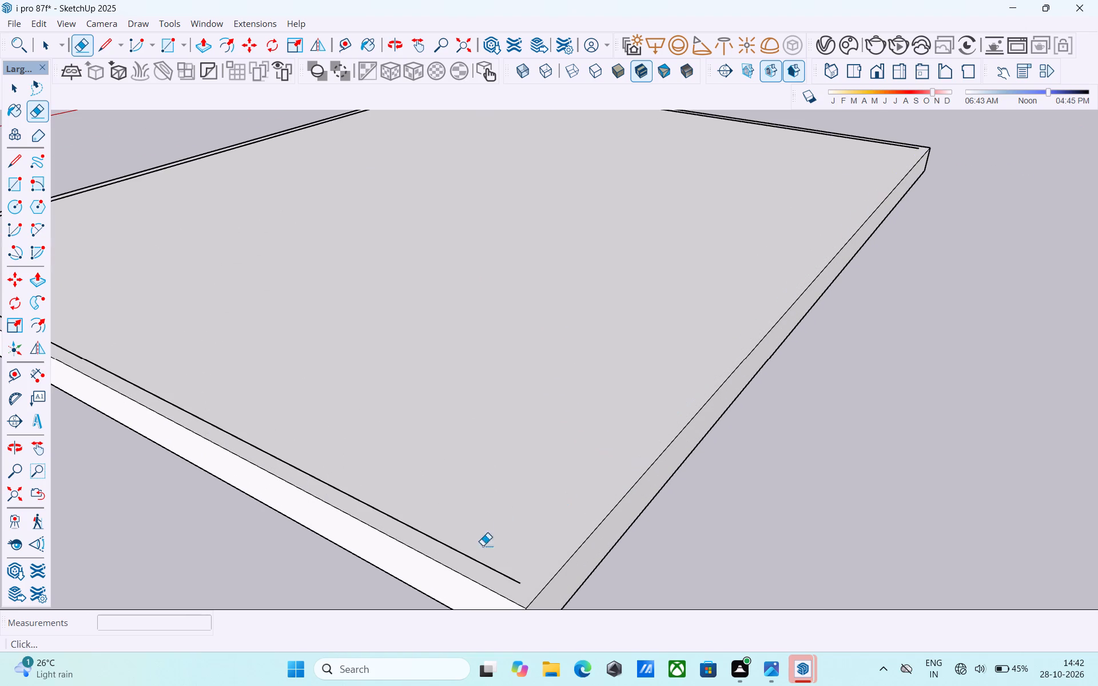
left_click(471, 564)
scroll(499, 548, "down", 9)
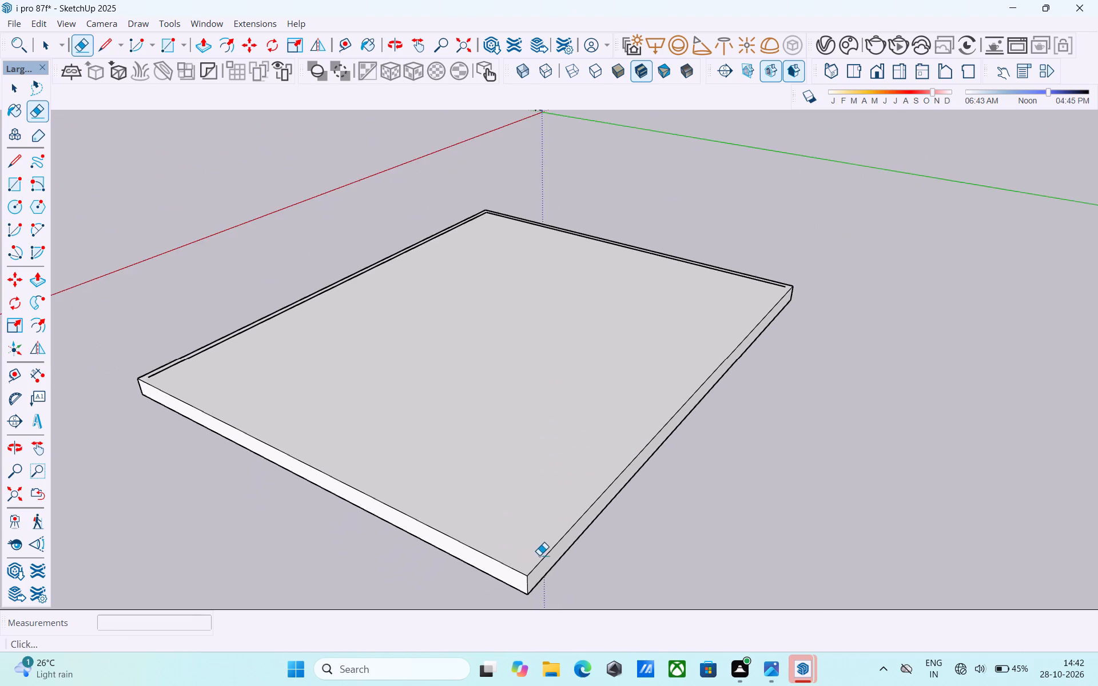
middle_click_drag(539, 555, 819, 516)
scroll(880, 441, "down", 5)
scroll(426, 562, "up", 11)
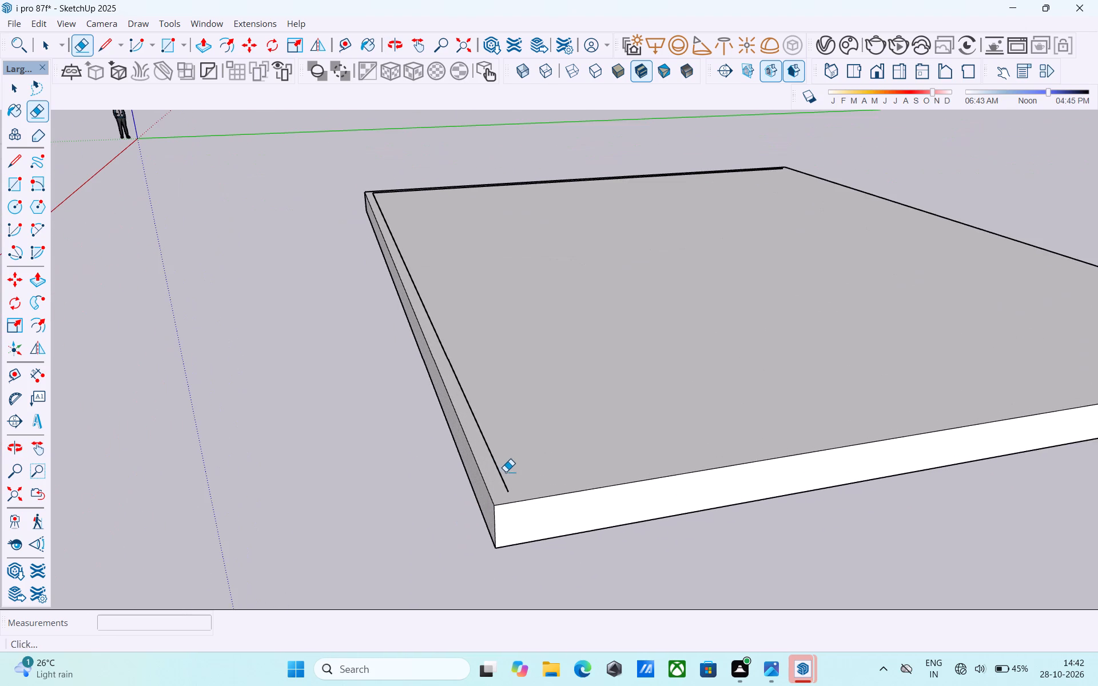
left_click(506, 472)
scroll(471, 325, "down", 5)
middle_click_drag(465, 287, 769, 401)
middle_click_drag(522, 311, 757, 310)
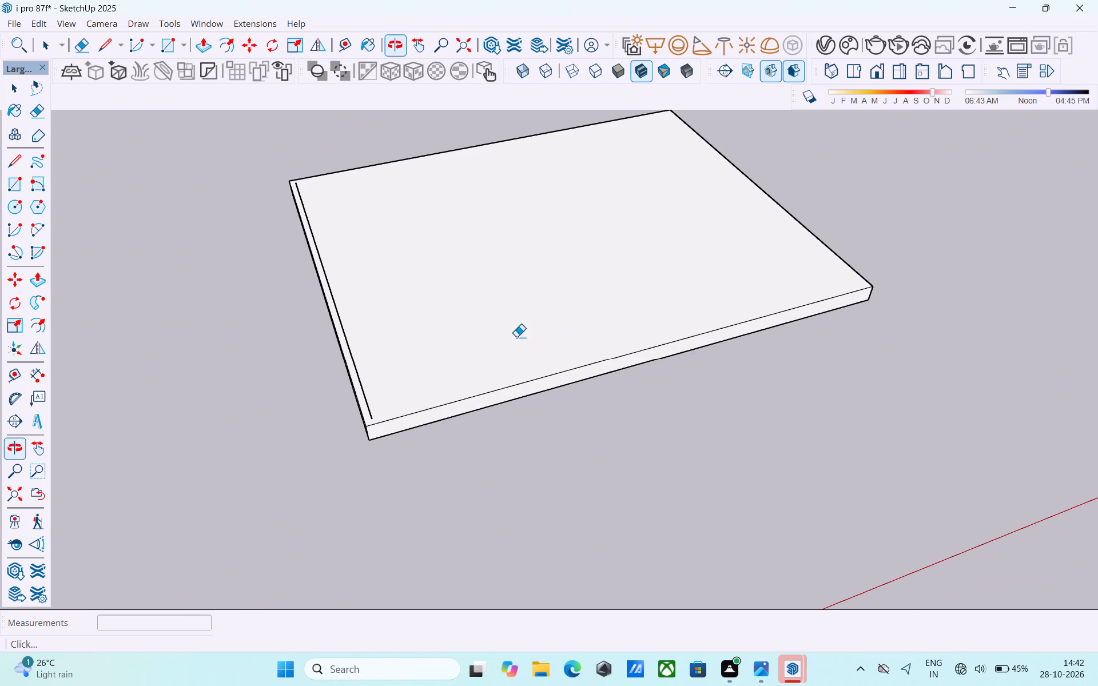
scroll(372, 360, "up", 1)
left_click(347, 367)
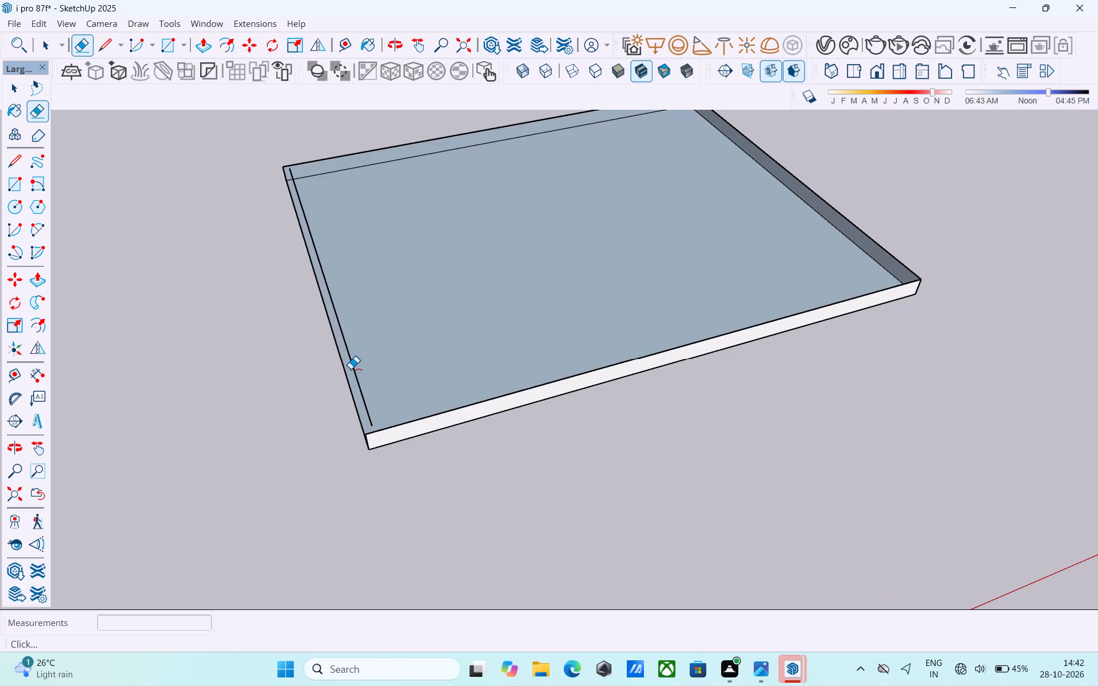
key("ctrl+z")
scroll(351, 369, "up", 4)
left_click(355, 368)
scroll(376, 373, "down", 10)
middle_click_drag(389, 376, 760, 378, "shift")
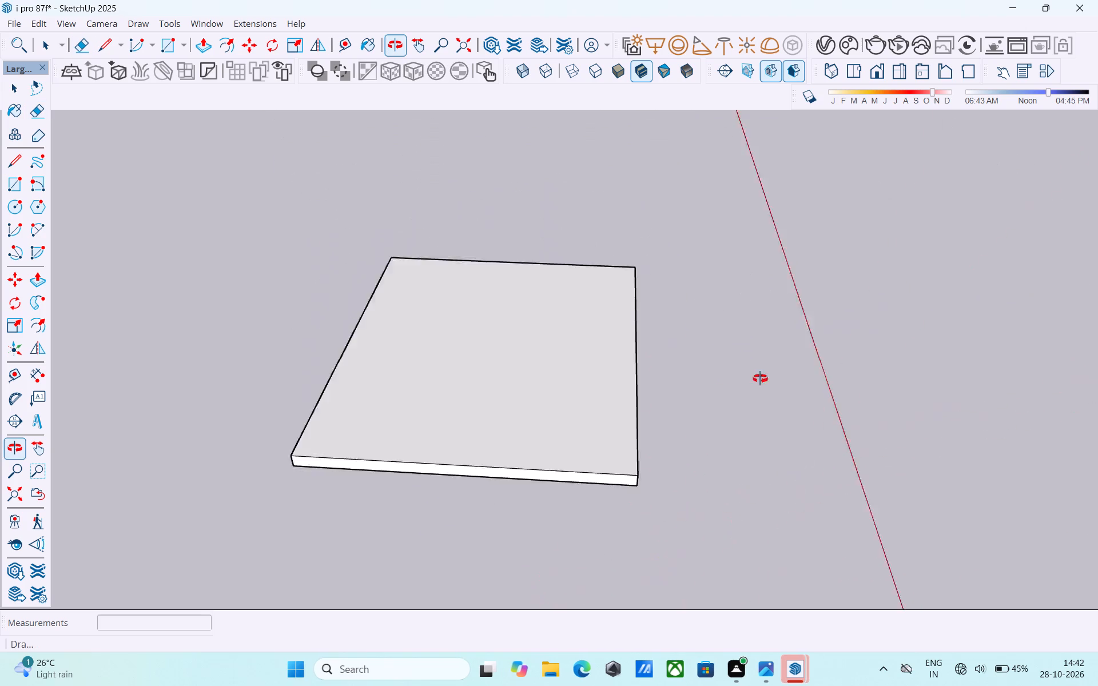
Examine the bare slab and its top face from several sides.
middle_click_drag(760, 378, 791, 366, "shift")
middle_click_drag(470, 422, 1031, 327, "shift")
middle_click_drag(591, 390, 837, 415, "shift")
key("space")
scroll(711, 323, "down", 5)
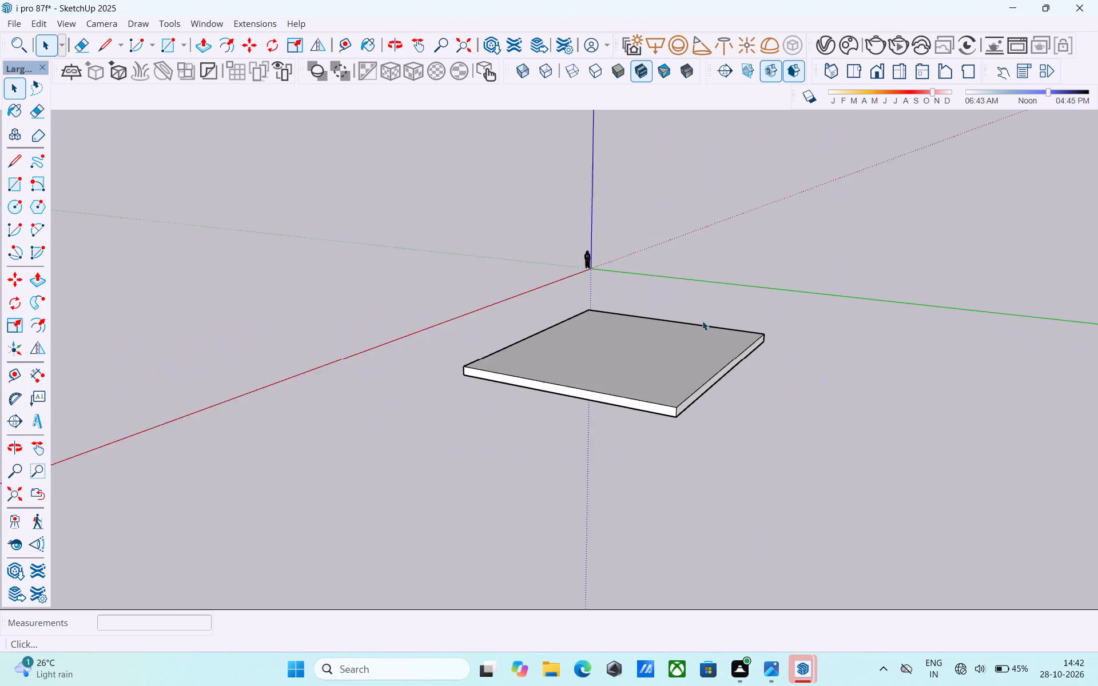
middle_click_drag(702, 321, 879, 428)
middle_click_drag(765, 400, 784, 378)
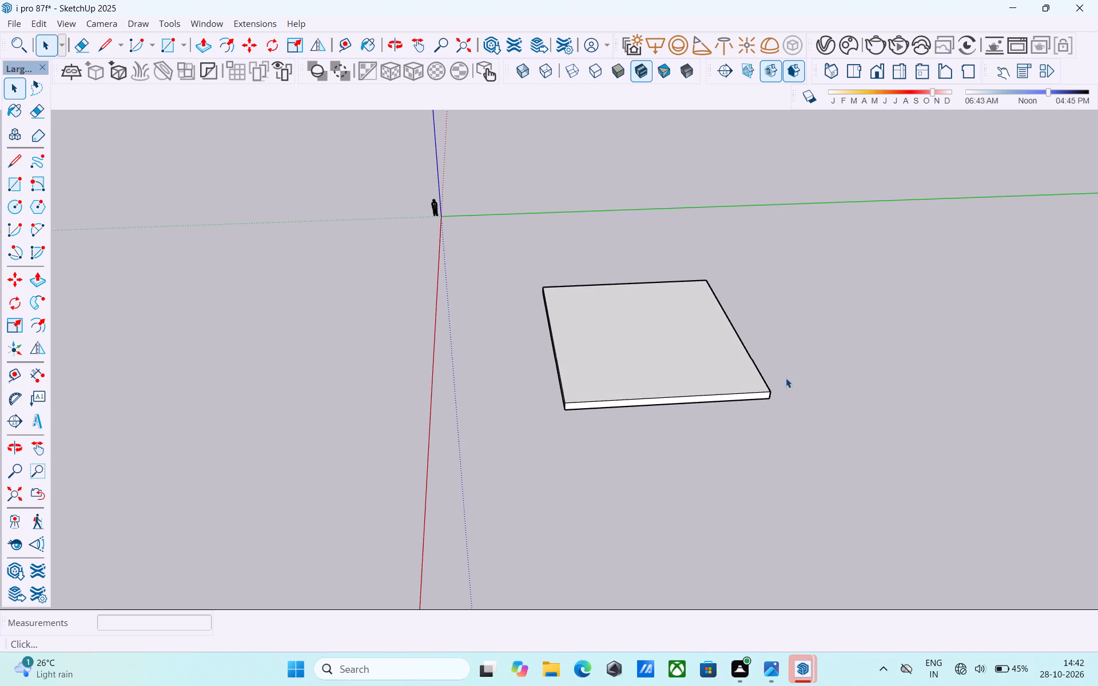
middle_click_drag(742, 374, 757, 327)
scroll(722, 356, "up", 5)
middle_click_drag(626, 371, 667, 377)
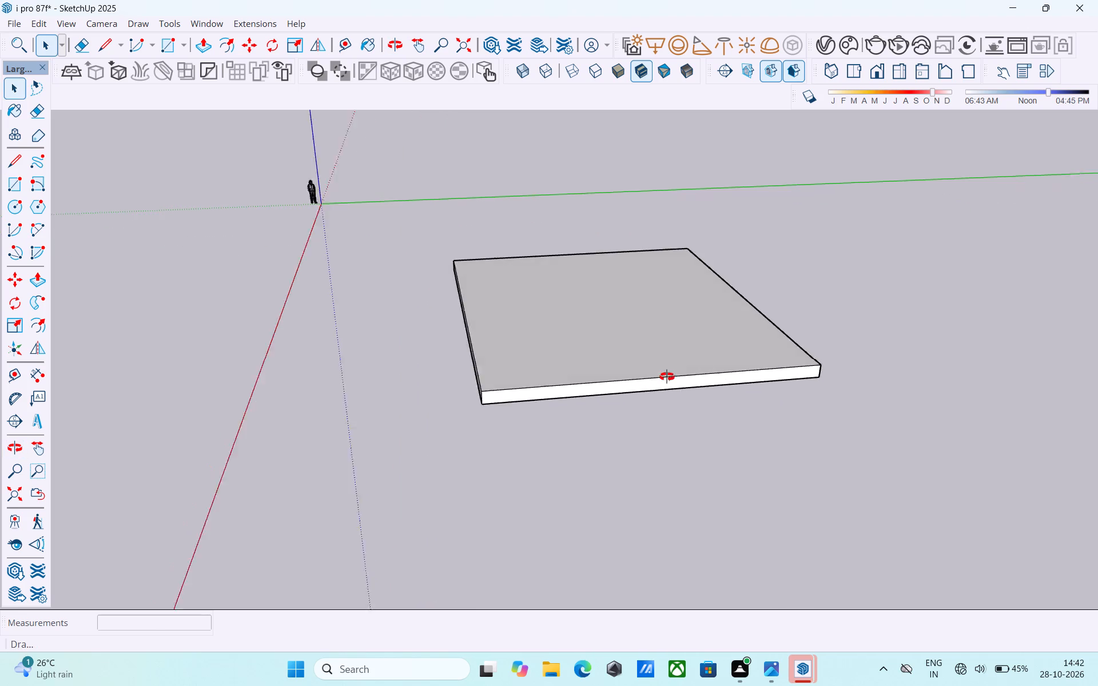
middle_click_drag(667, 377, 742, 365)
scroll(600, 358, "up", 5)
left_click(595, 350)
scroll(595, 350, "up", 3)
right_click(595, 350)
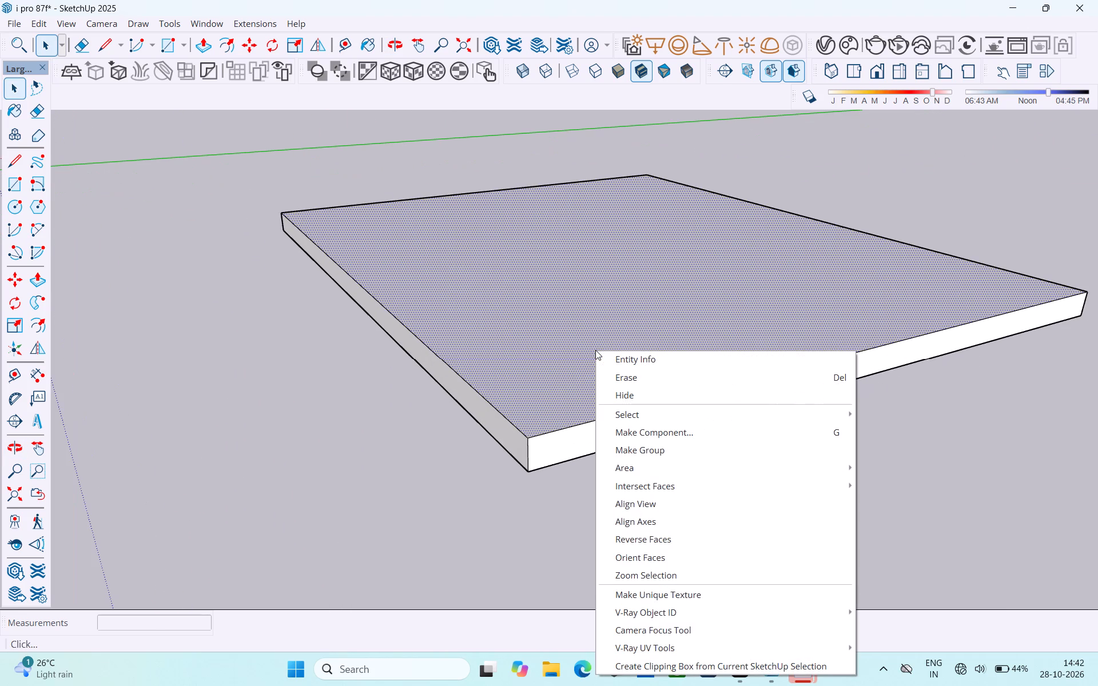
left_click(532, 362)
scroll(532, 362, "down", 9)
left_click(852, 252)
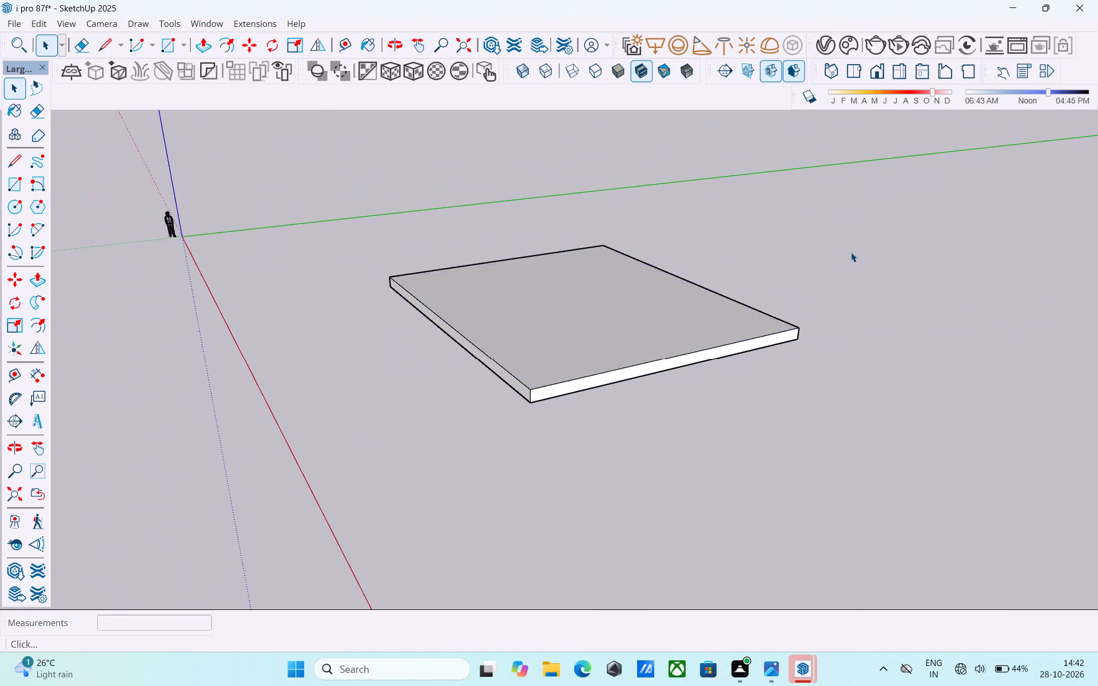
middle_click_drag(808, 281, 709, 280)
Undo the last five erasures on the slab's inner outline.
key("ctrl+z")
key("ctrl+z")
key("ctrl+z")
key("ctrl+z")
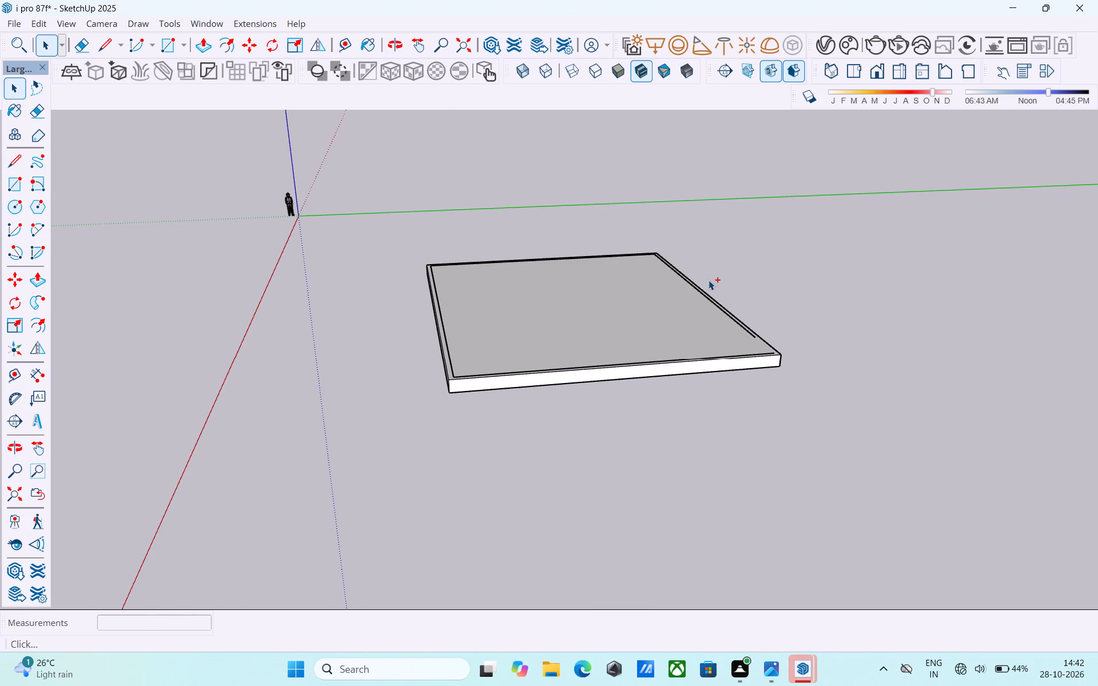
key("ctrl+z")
Erase the entire base slab with all its remaining edges and strips, leaving only the scale figure.
key("e")
left_click_drag(706, 372, 593, 276)
left_click_drag(657, 345, 345, 169)
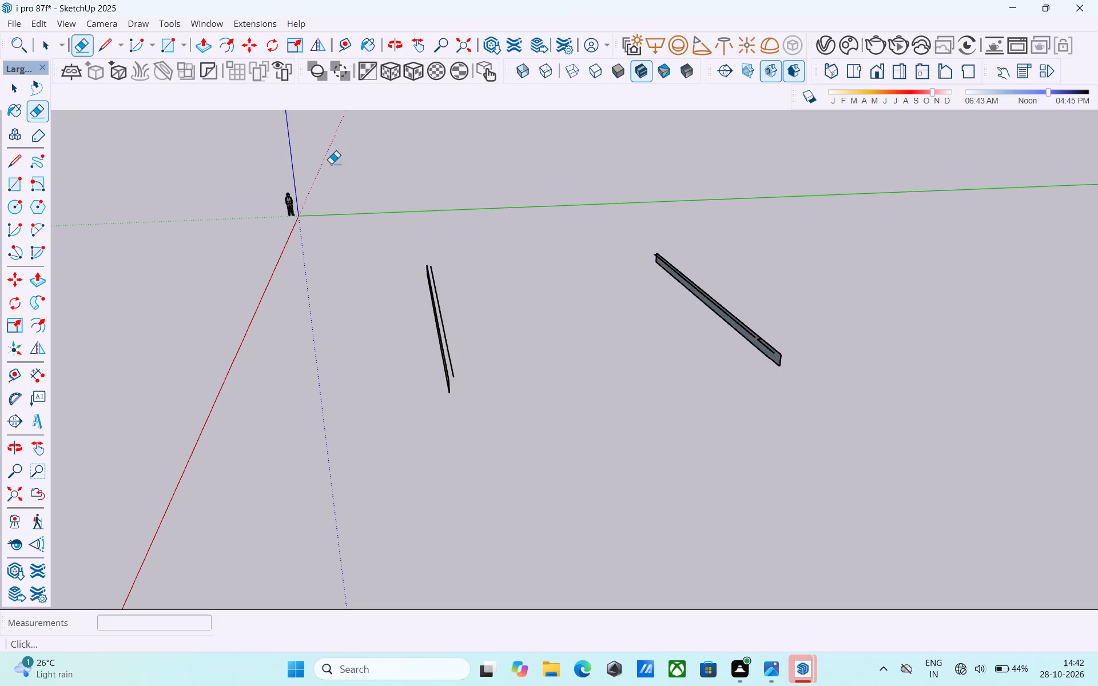
left_click_drag(304, 274, 862, 293)
left_click_drag(451, 302, 563, 322)
left_click_drag(438, 268, 410, 275)
left_click_drag(674, 256, 639, 256)
left_click_drag(448, 394, 421, 394)
left_click_drag(440, 394, 470, 390)
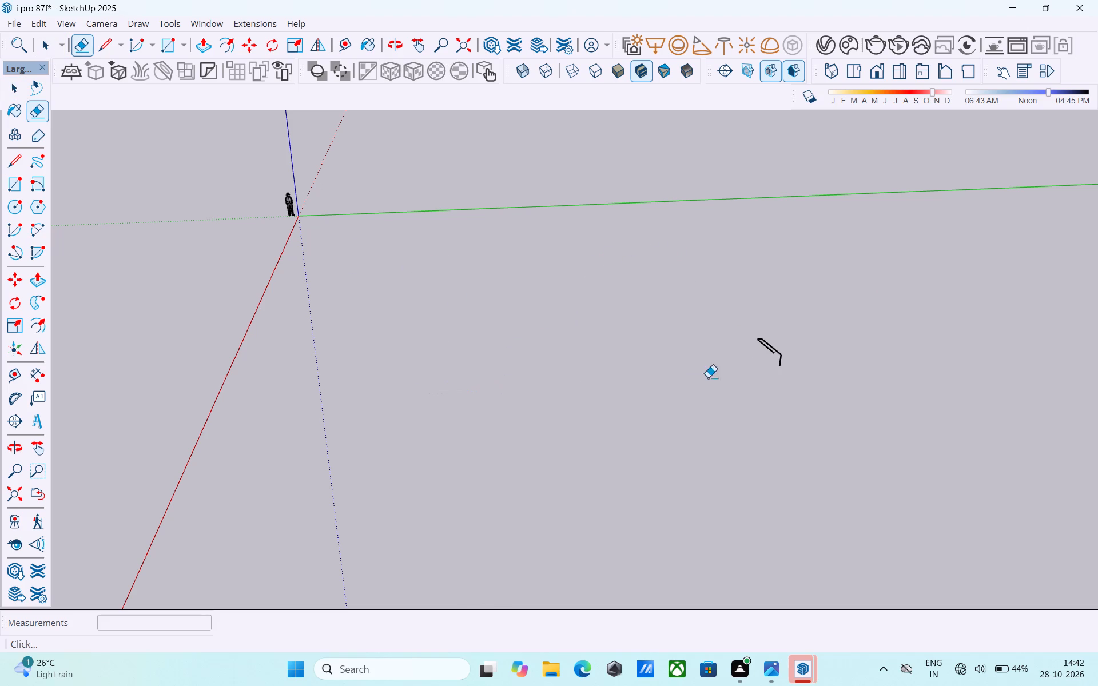
left_click_drag(753, 364, 793, 350)
left_click_drag(762, 336, 762, 343)
key("space")
Draw a 40' by 30' rectangle flat on the ground near the origin.
scroll(609, 296, "down", 1)
key("r")
left_click(412, 293)
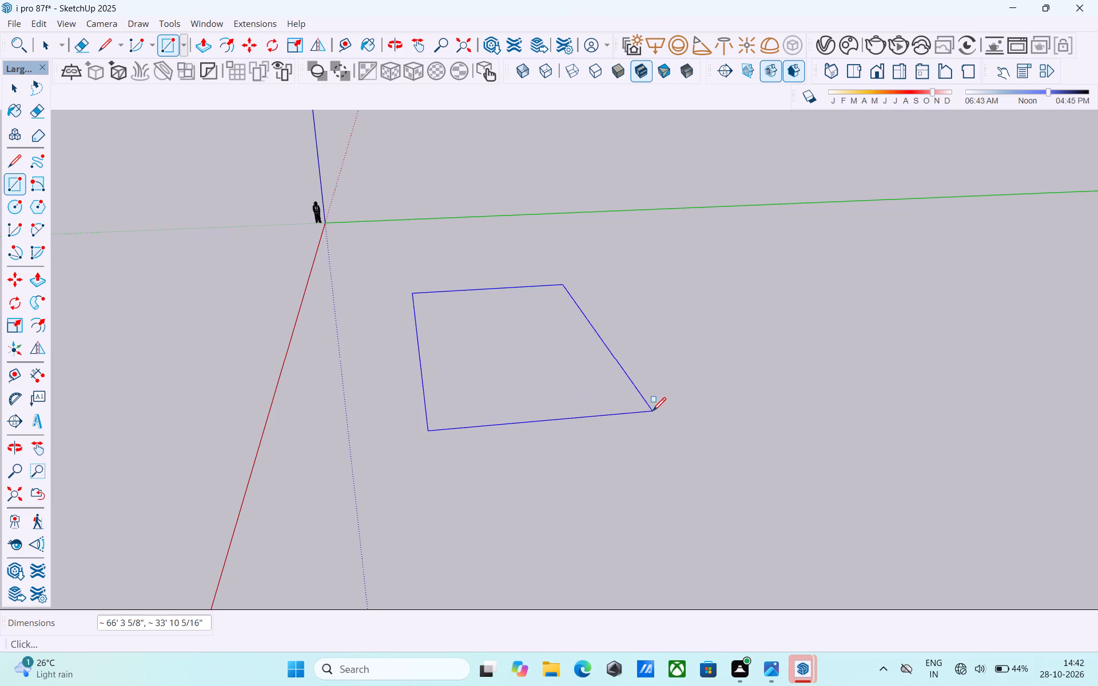
scroll(653, 412, "down", 3)
middle_click_drag(644, 398, 612, 416, "shift")
scroll(597, 382, "up", 3)
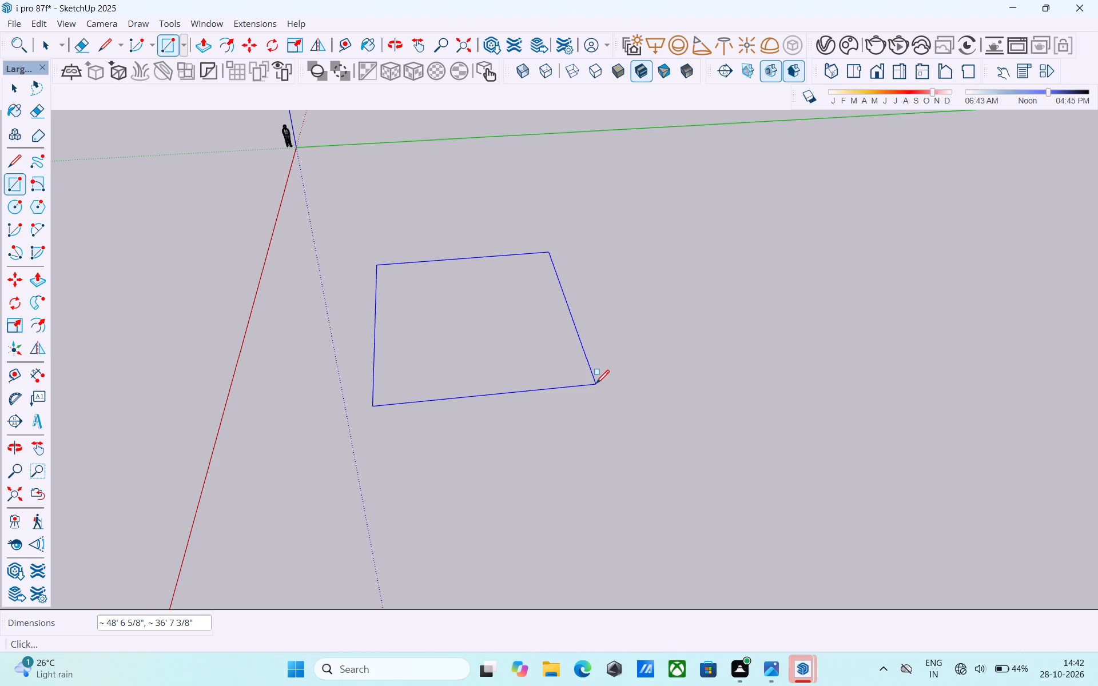
type("40',")
type("30")
key("apostrophe")
key("Return")
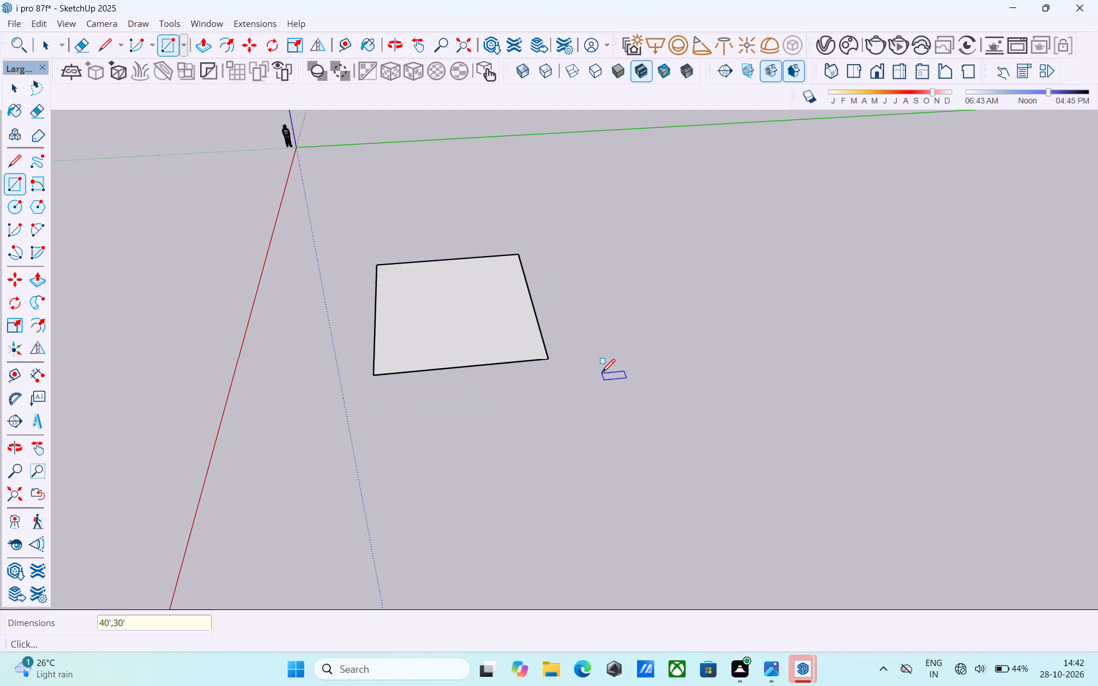
Change the new rectangle's dimensions to 30',40'.
type("30',40'")
key("Return")
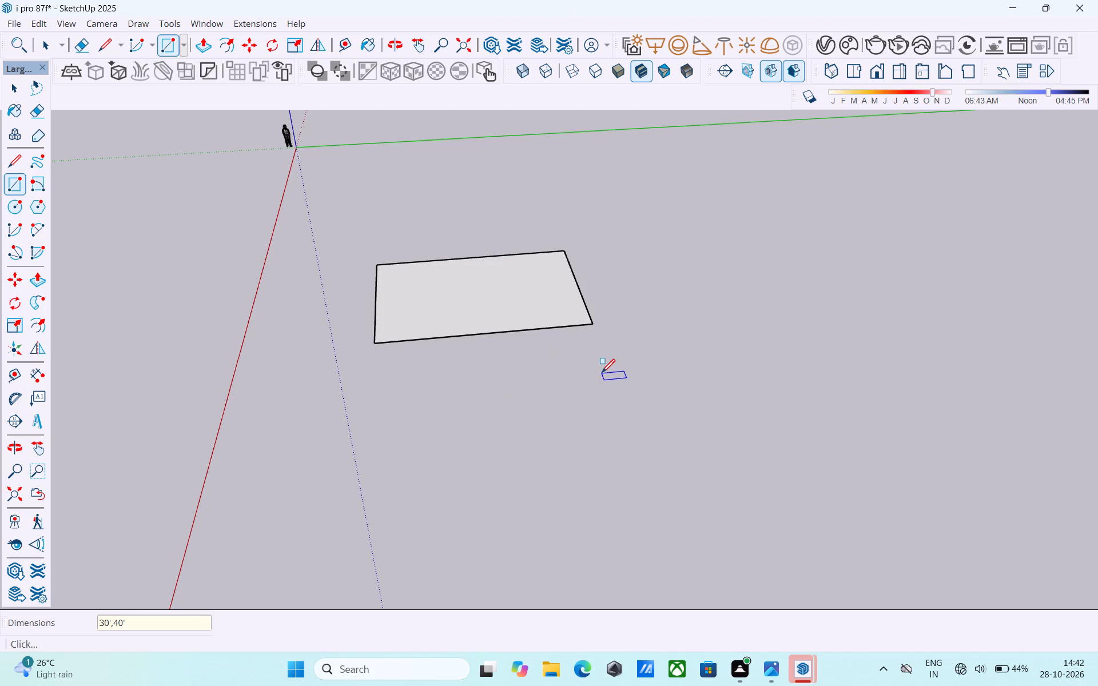
key("space")
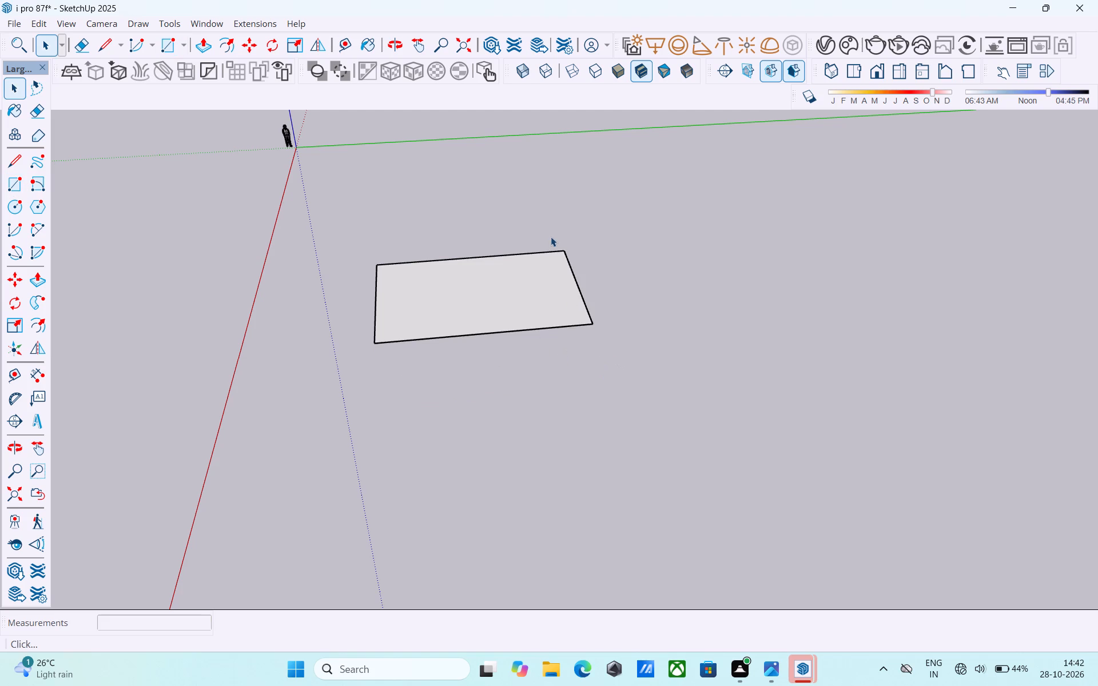
Offset the rectangle's outline 9" inward to form a border band.
scroll(549, 240, "down", 3)
middle_click_drag(549, 240, 564, 464, "shift")
scroll(548, 483, "up", 8)
middle_click(498, 442, "shift")
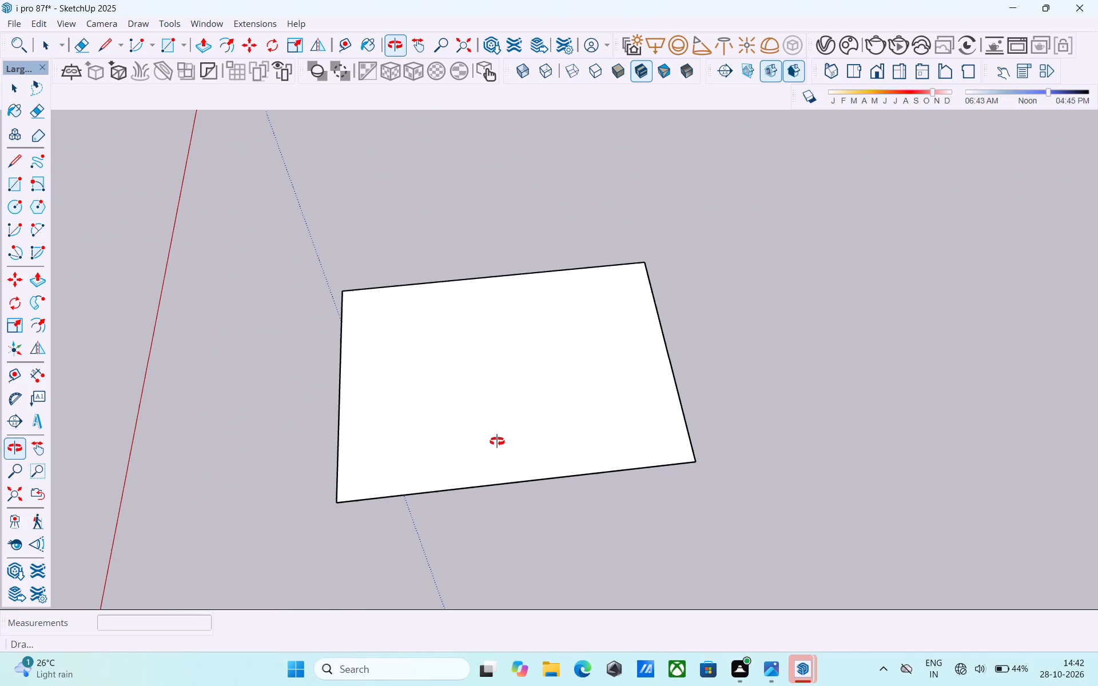
left_click(494, 447)
scroll(496, 447, "up", 3)
key("f")
left_click(496, 447)
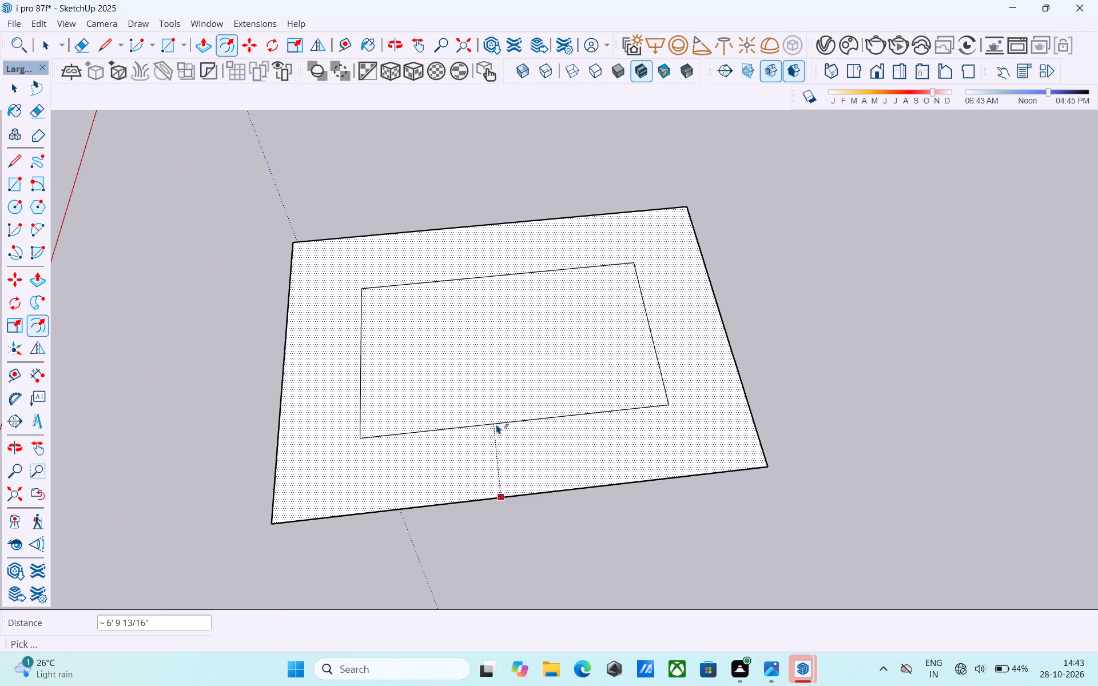
key("9")
key("shift+quotedbl")
key("Return")
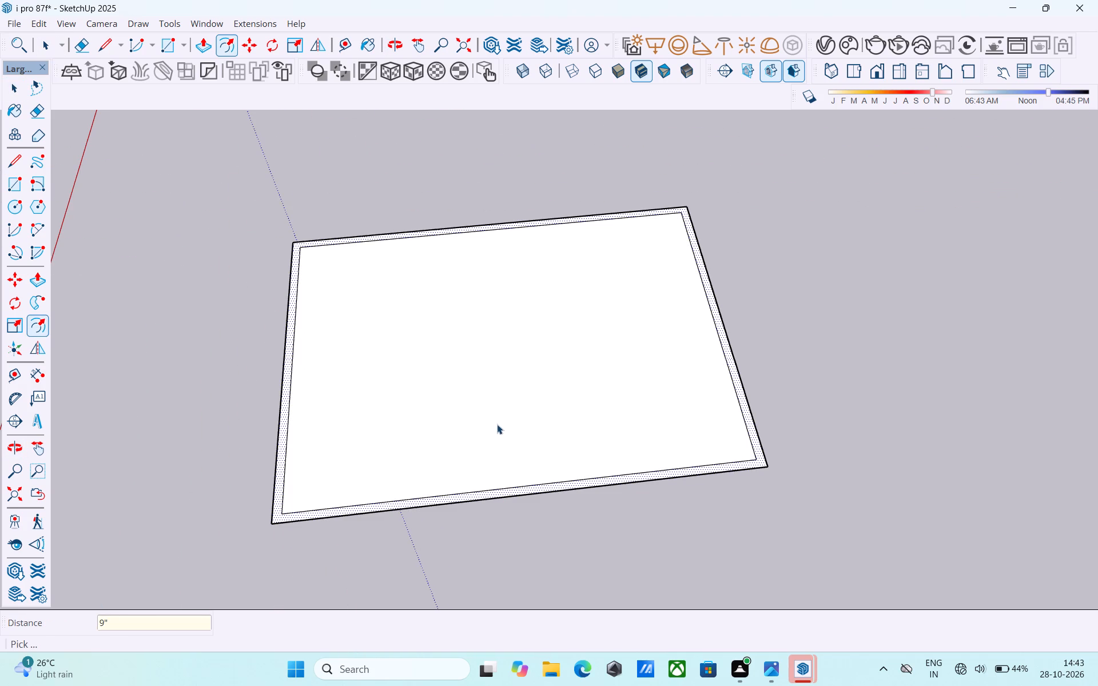
key("space")
Push/Pull the inner face inside the 9" border up 2'.
scroll(497, 424, "down", 3)
middle_click_drag(552, 421, 491, 325, "shift")
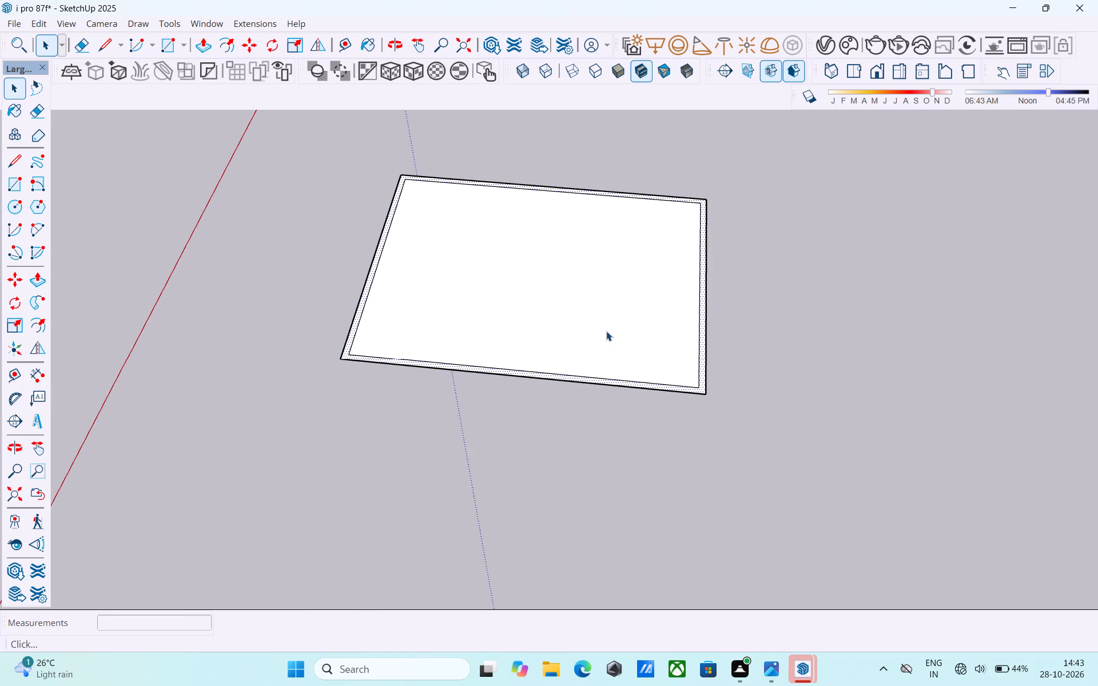
middle_click_drag(606, 330, 484, 405, "shift")
scroll(508, 392, "up", 1)
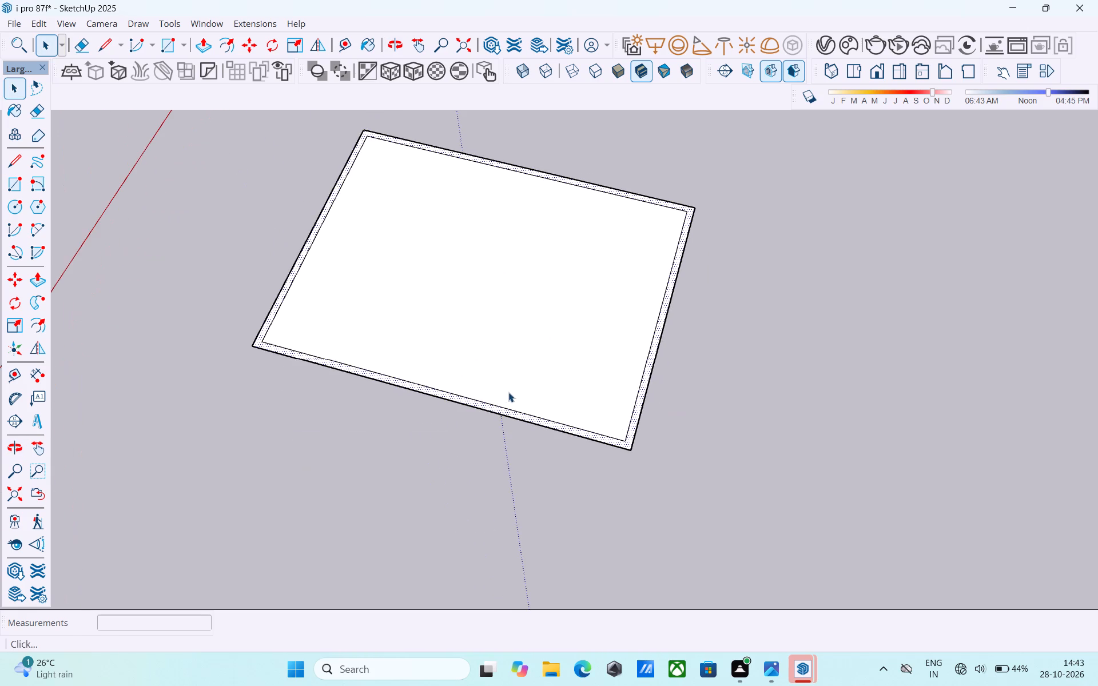
middle_click_drag(520, 376, 542, 409)
scroll(542, 409, "up", 3)
left_click(542, 409)
key("p")
left_click(542, 409)
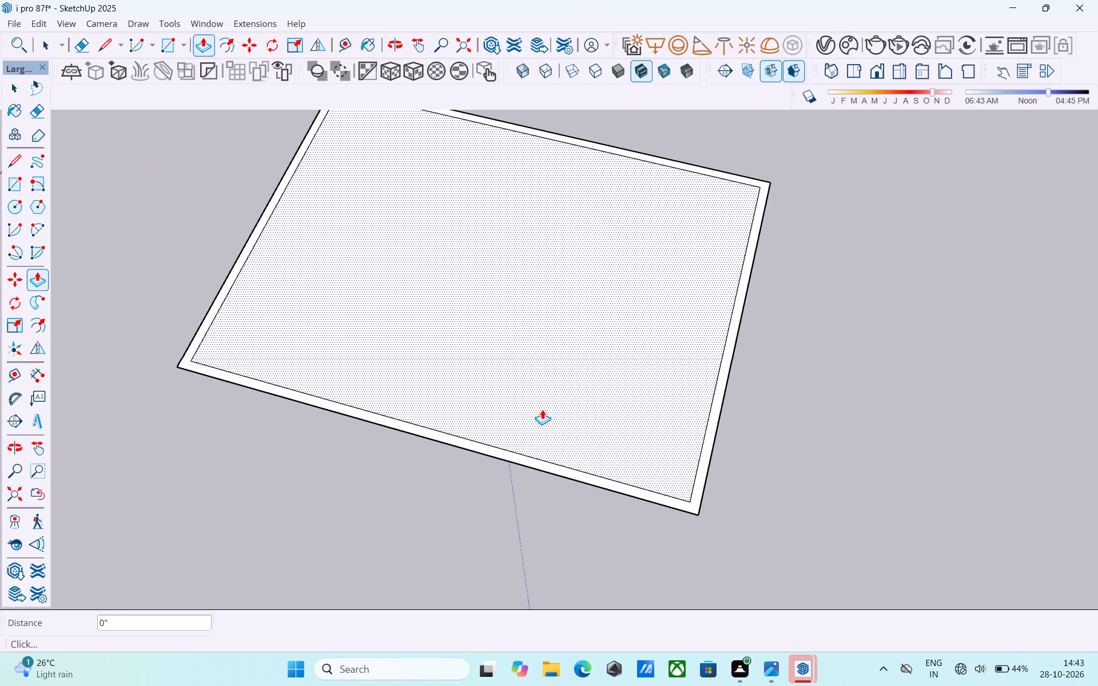
type("2'")
key("Return")
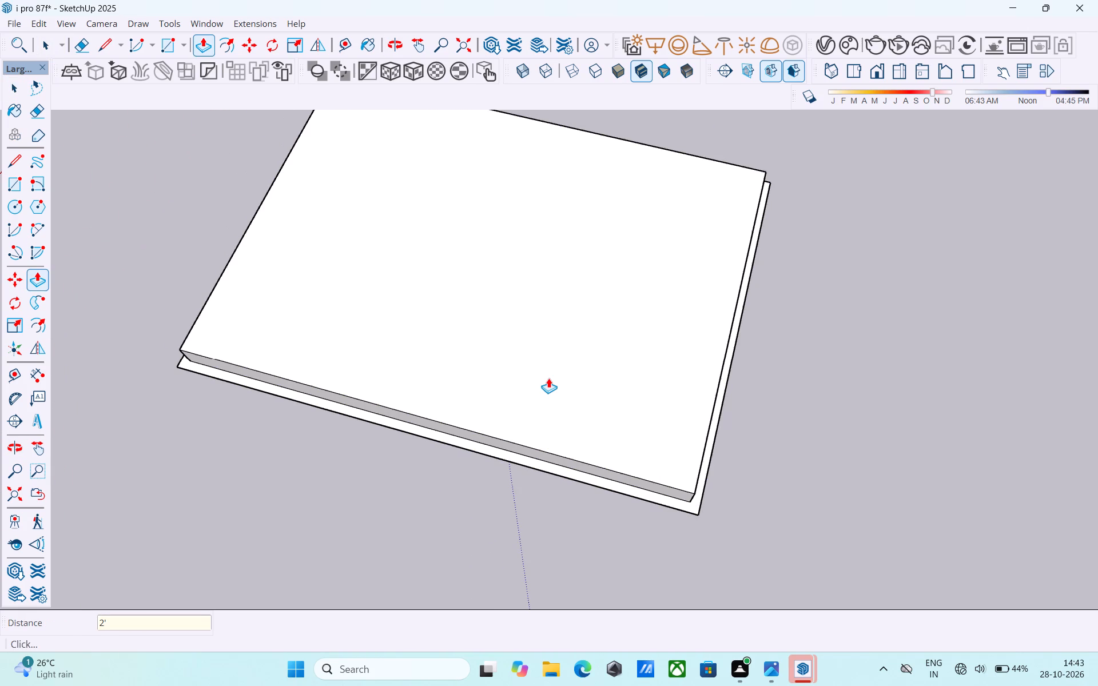
Push/Pull the 9" border face up by the same 2' as the inner face.
scroll(584, 462, "up", 4)
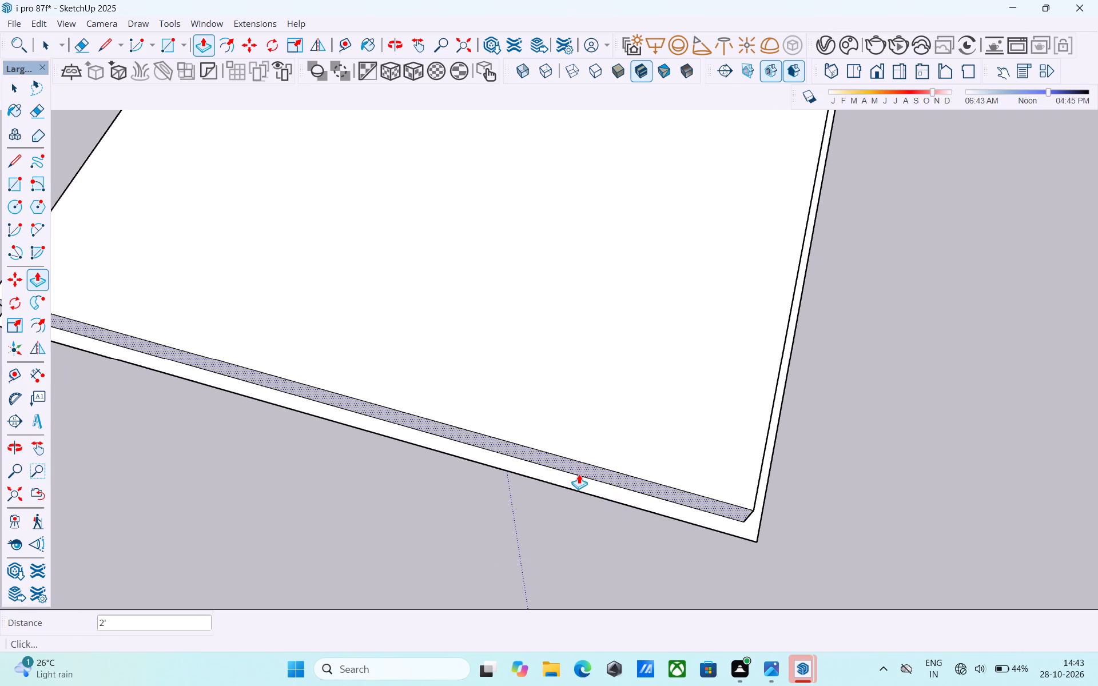
double_click(573, 477)
Draw a rectangle between opposite inner corners of the base's underside to close the open recess.
scroll(572, 478, "down", 10)
middle_click_drag(564, 485, 504, 511)
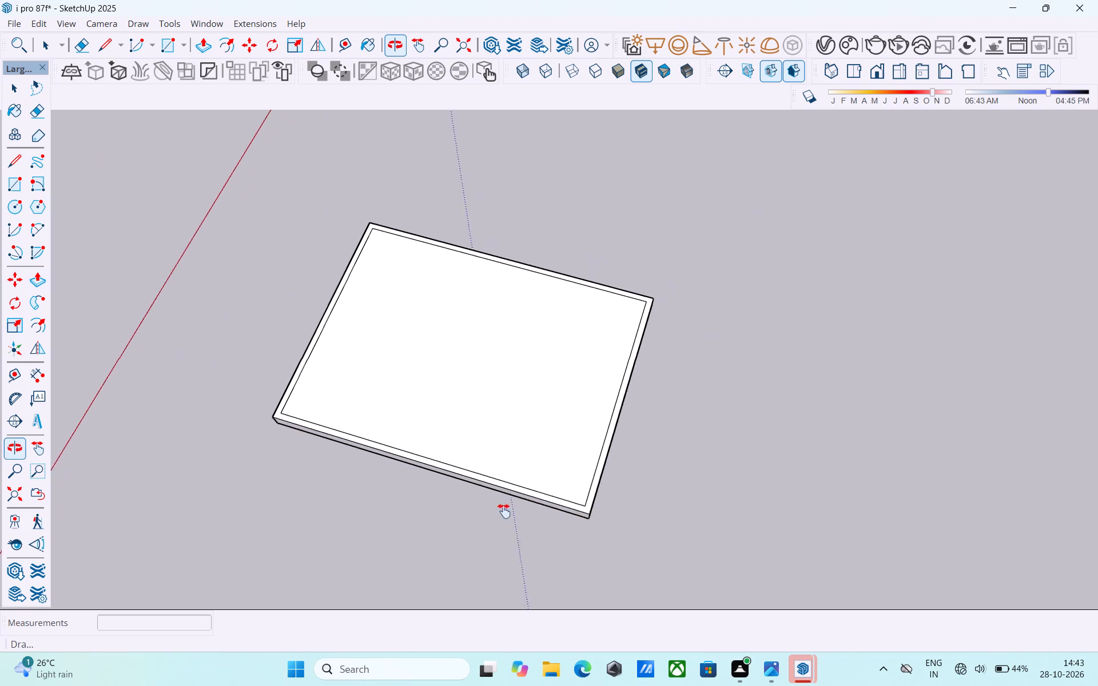
middle_click_drag(504, 511, 618, 118)
middle_click_drag(571, 495, 566, 355)
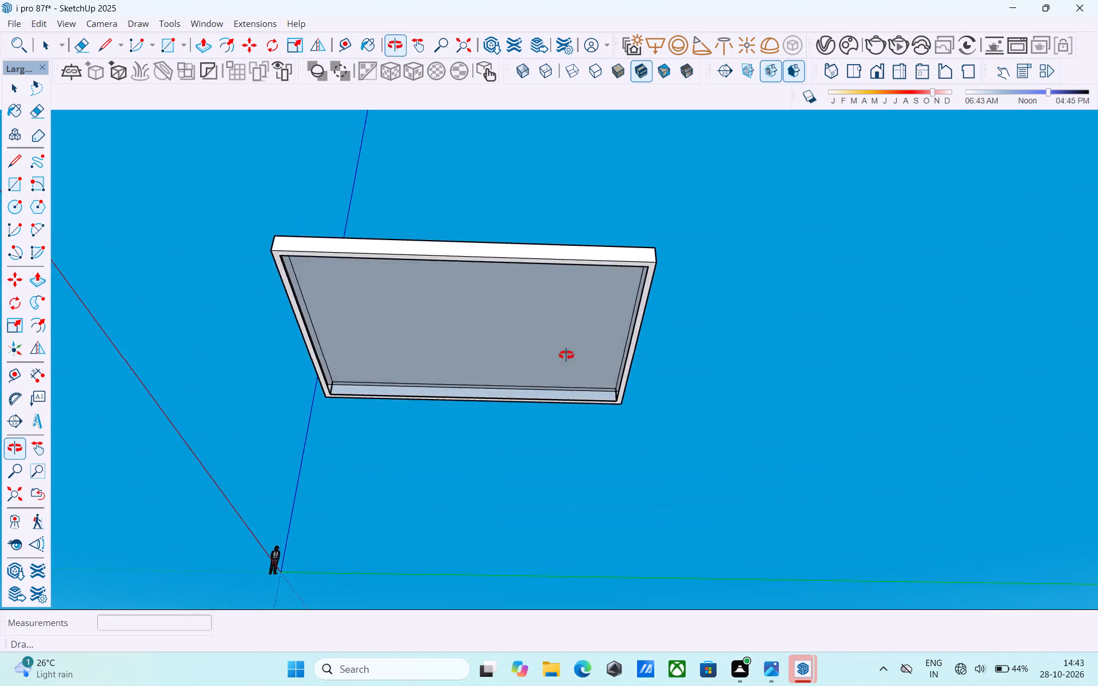
middle_click_drag(566, 355, 547, 323)
key("r")
scroll(306, 310, "up", 10)
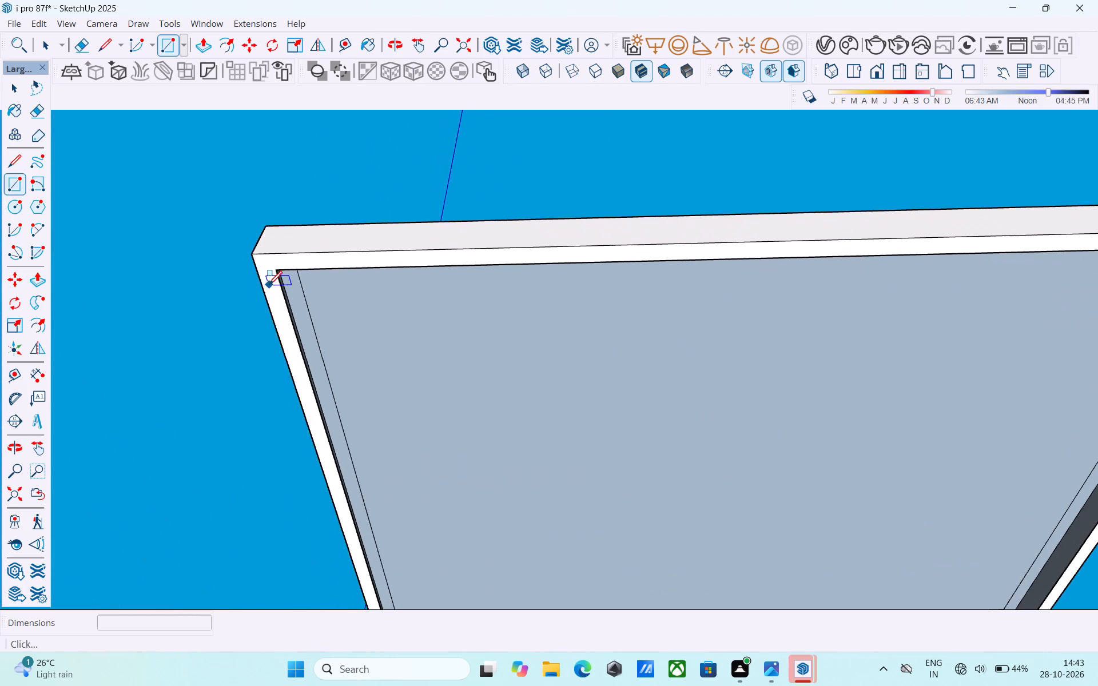
left_click(278, 274)
scroll(277, 274, "down", 3)
scroll(277, 274, "up", 1)
scroll(277, 274, "down", 6)
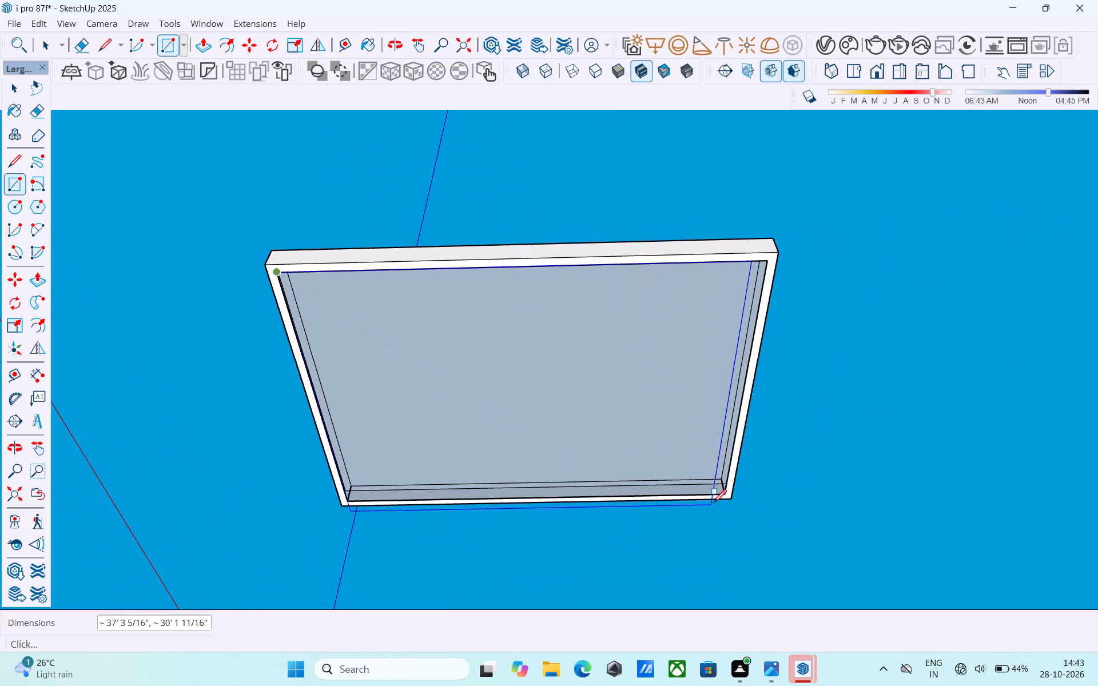
left_click(722, 496)
Erase the four inner outline edges on the base's underside.
key("e")
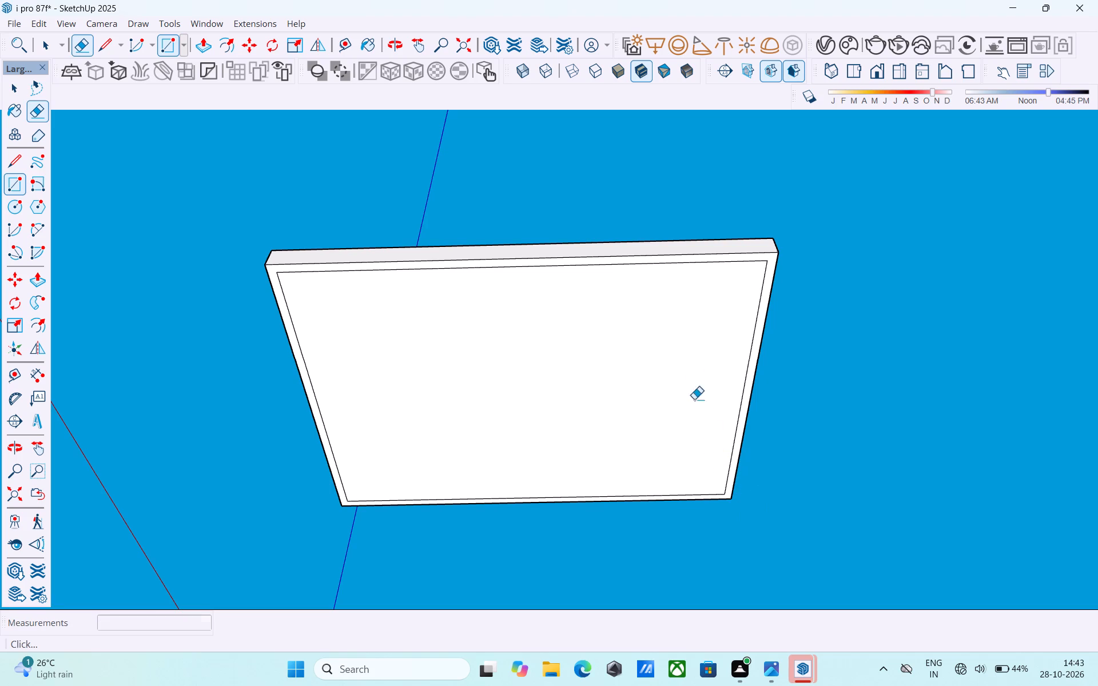
scroll(772, 260, "up", 8)
left_click(766, 263)
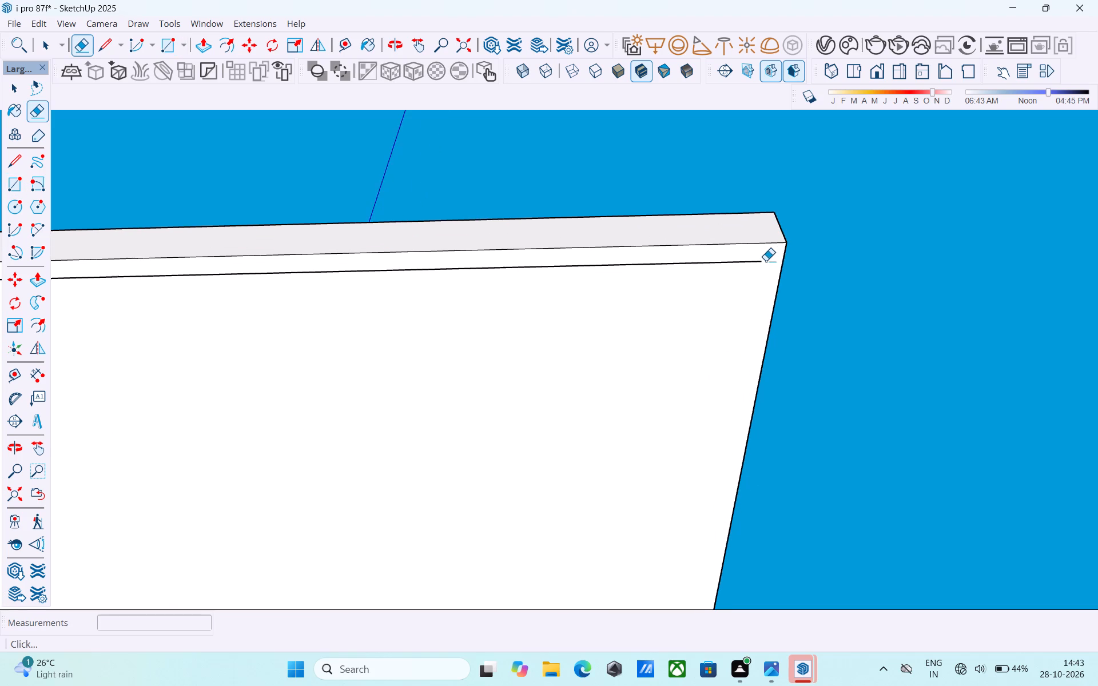
left_click_drag(765, 260, 759, 264)
scroll(758, 265, "down", 11)
middle_click_drag(191, 388, 239, 354)
scroll(393, 469, "up", 11)
left_click_drag(378, 446, 373, 446)
left_click_drag(371, 444, 365, 439)
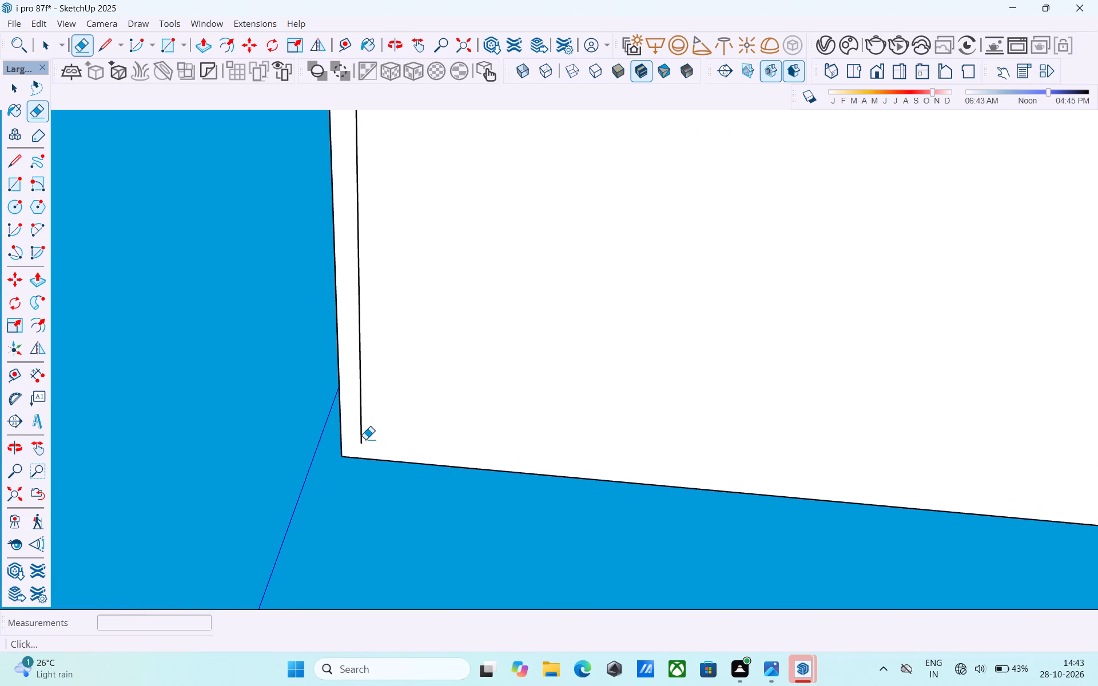
left_click_drag(365, 439, 363, 437)
Make the entire raised base into a group.
scroll(363, 437, "down", 11)
middle_click_drag(488, 400, 506, 477)
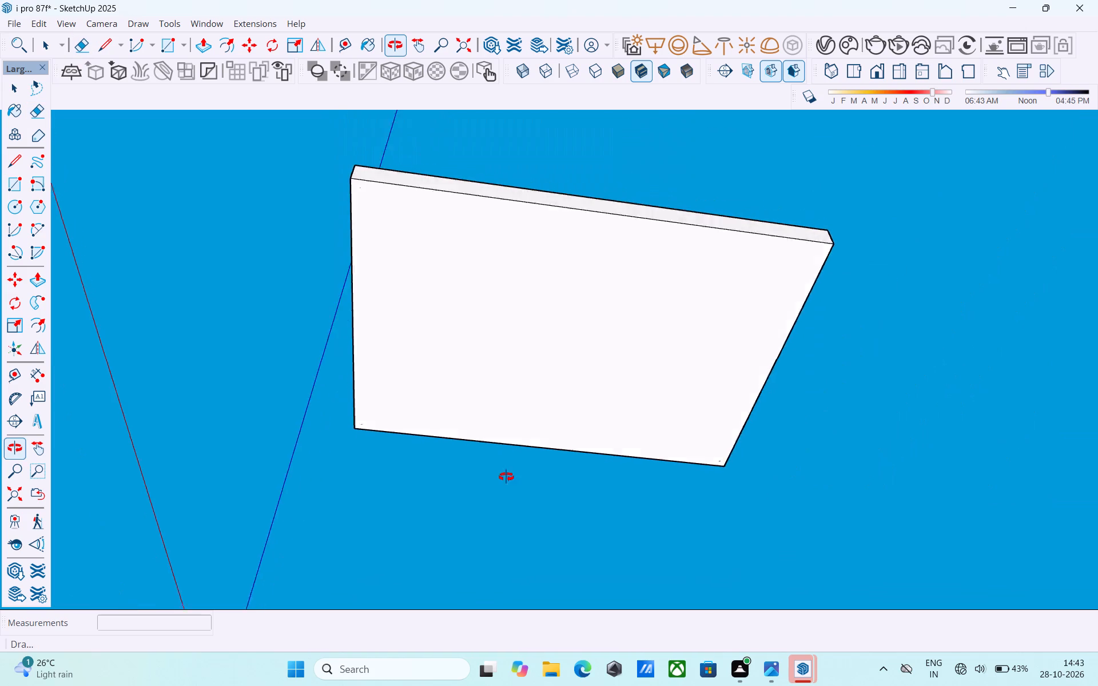
middle_click_drag(506, 477, 485, 635)
middle_click_drag(487, 312, 503, 602)
key("space")
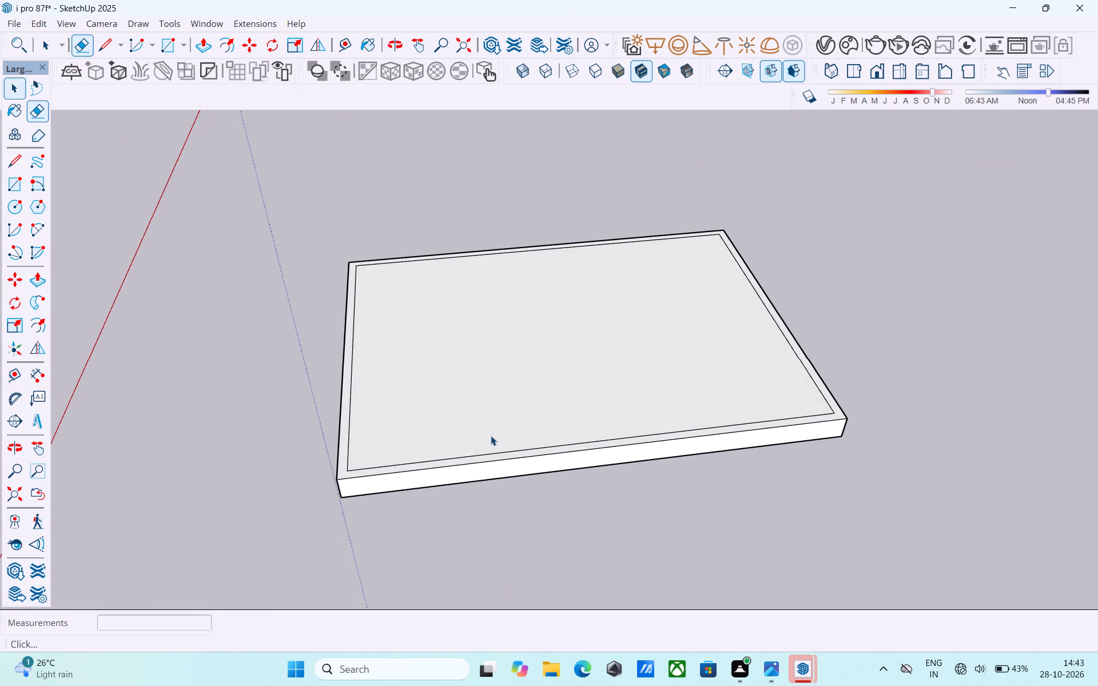
triple_click(490, 433)
right_click(490, 433)
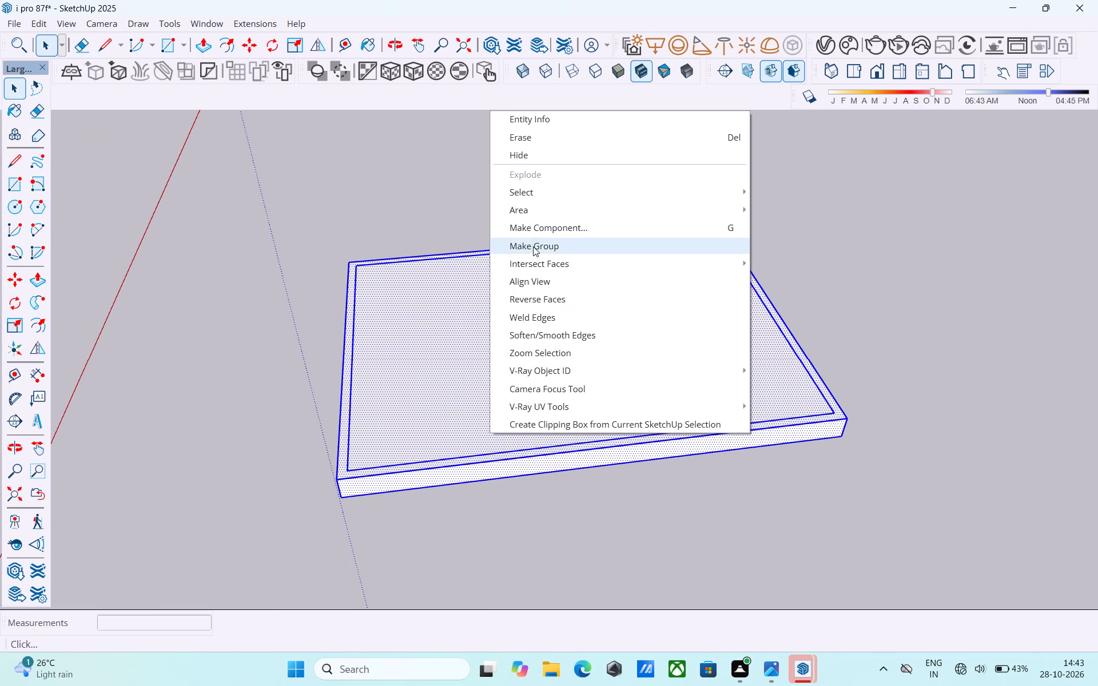
left_click(537, 242)
Inside the base group, copy the inner short edge nearest the origin 12' across the floor, revising the distance to 14'.
scroll(535, 244, "down", 5)
middle_click_drag(532, 252, 502, 349)
double_click(492, 393)
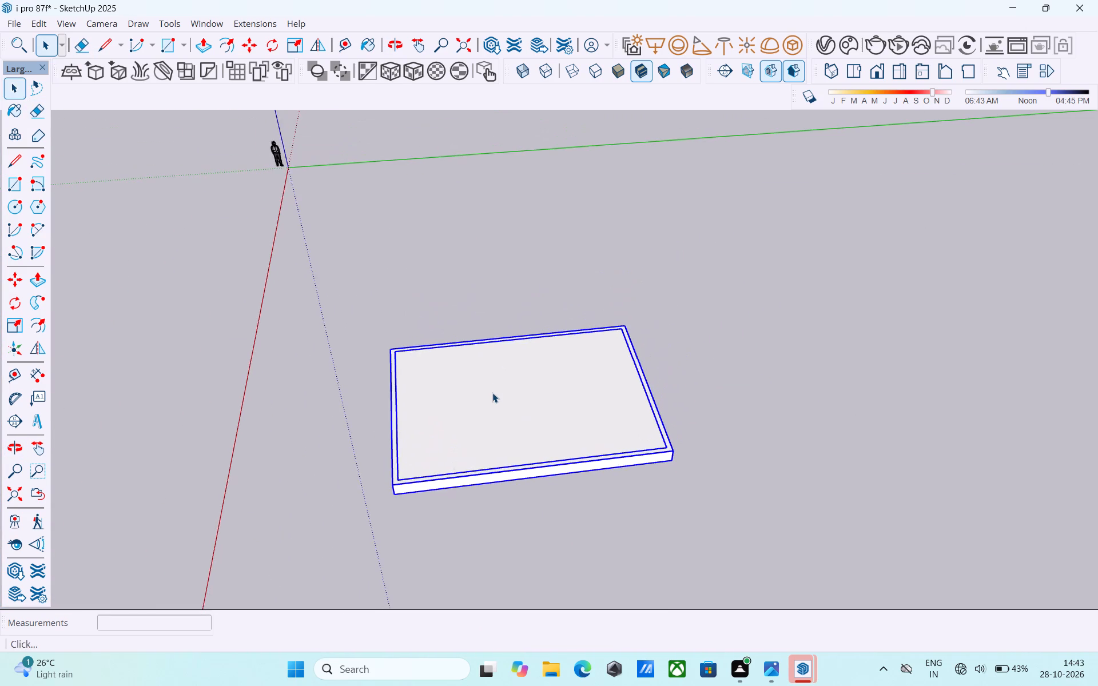
middle_click_drag(487, 440, 479, 433)
scroll(453, 460, "up", 3)
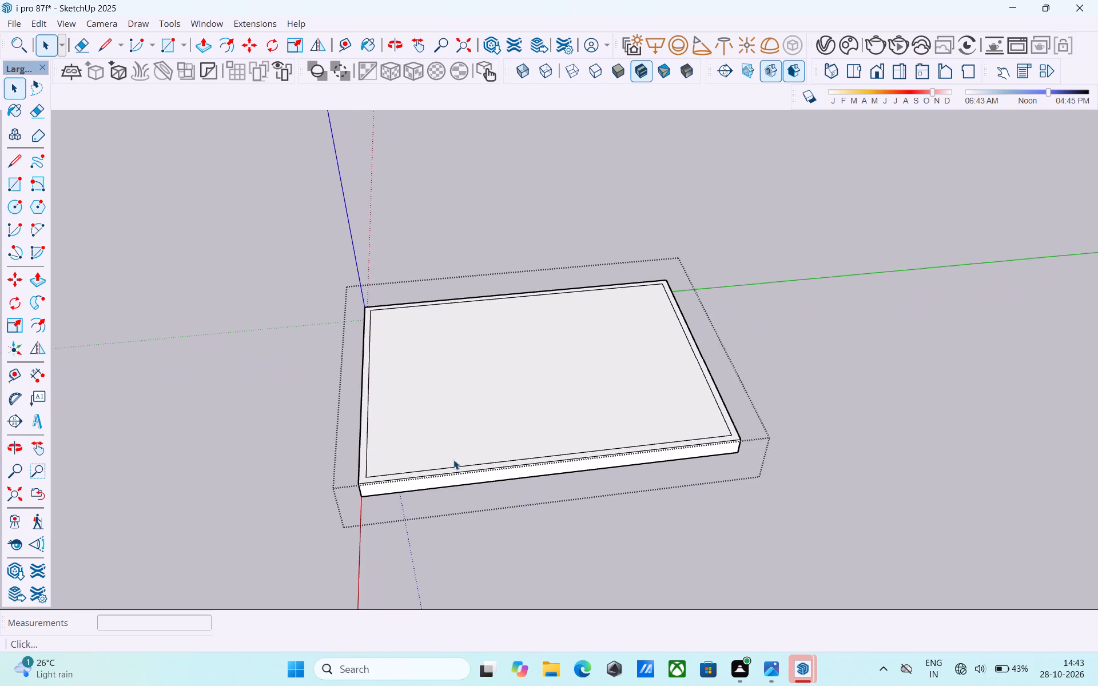
scroll(530, 466, "down", 2)
middle_click_drag(530, 467, 502, 477)
scroll(373, 463, "up", 5)
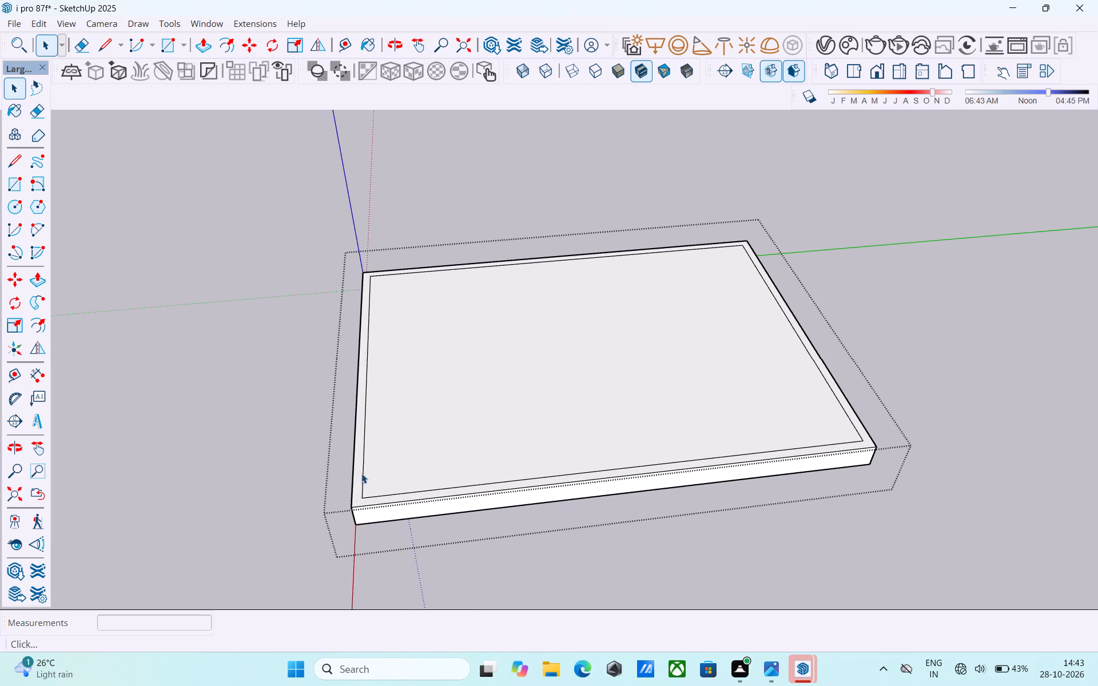
left_click(361, 473)
key("m")
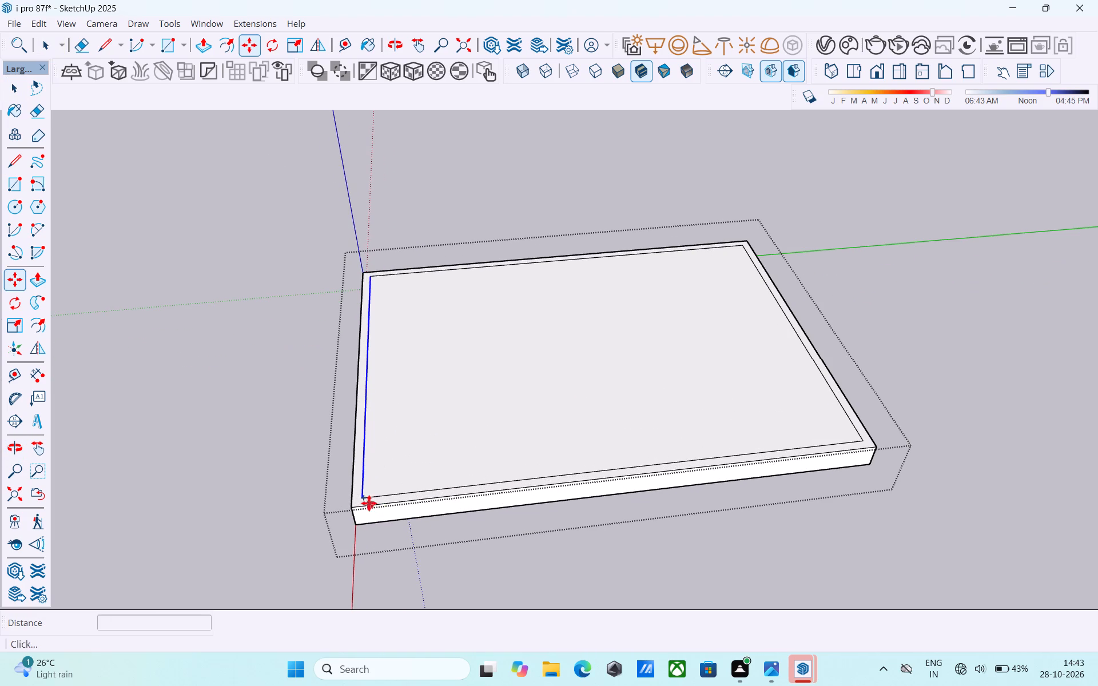
left_click(366, 497)
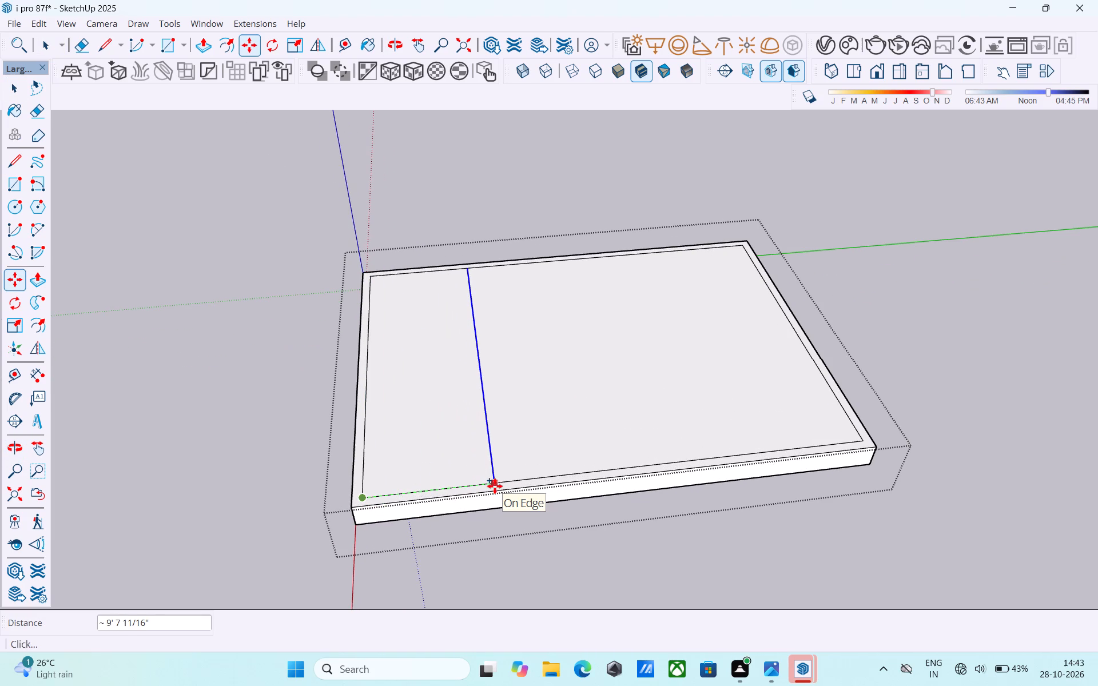
type("12'")
key("Return")
type("14'")
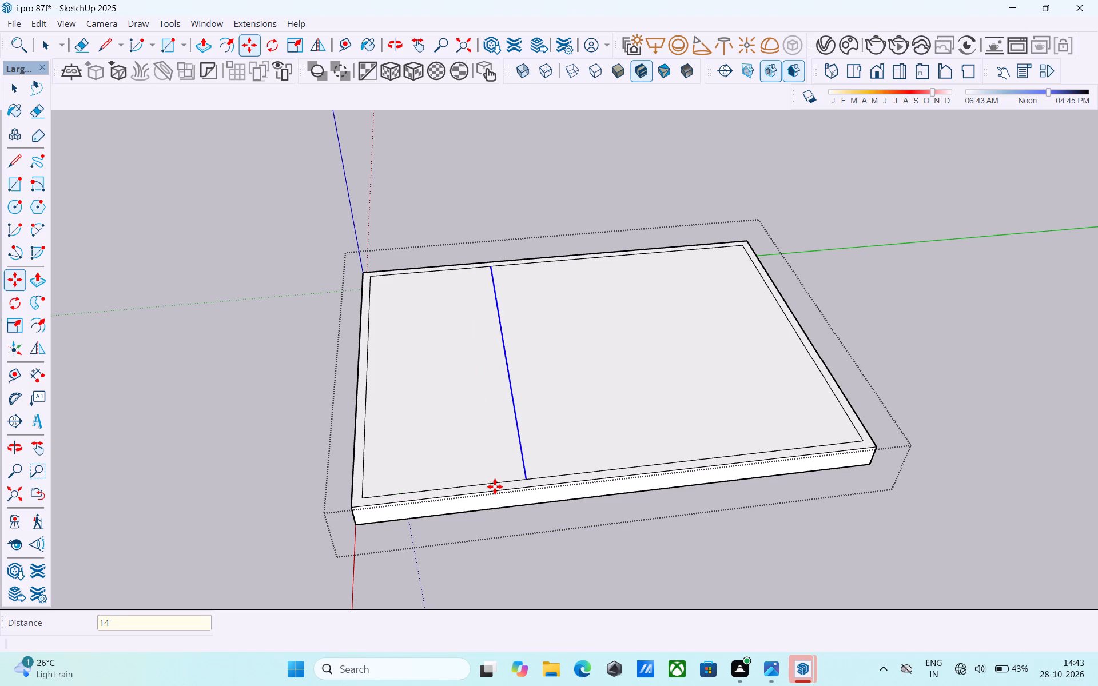
key("Return")
Copy the opposite inner short edge 14' toward the first dividing line, revising the distance to 16'.
key("space")
scroll(495, 486, "down", 4)
middle_click_drag(503, 484, 506, 484)
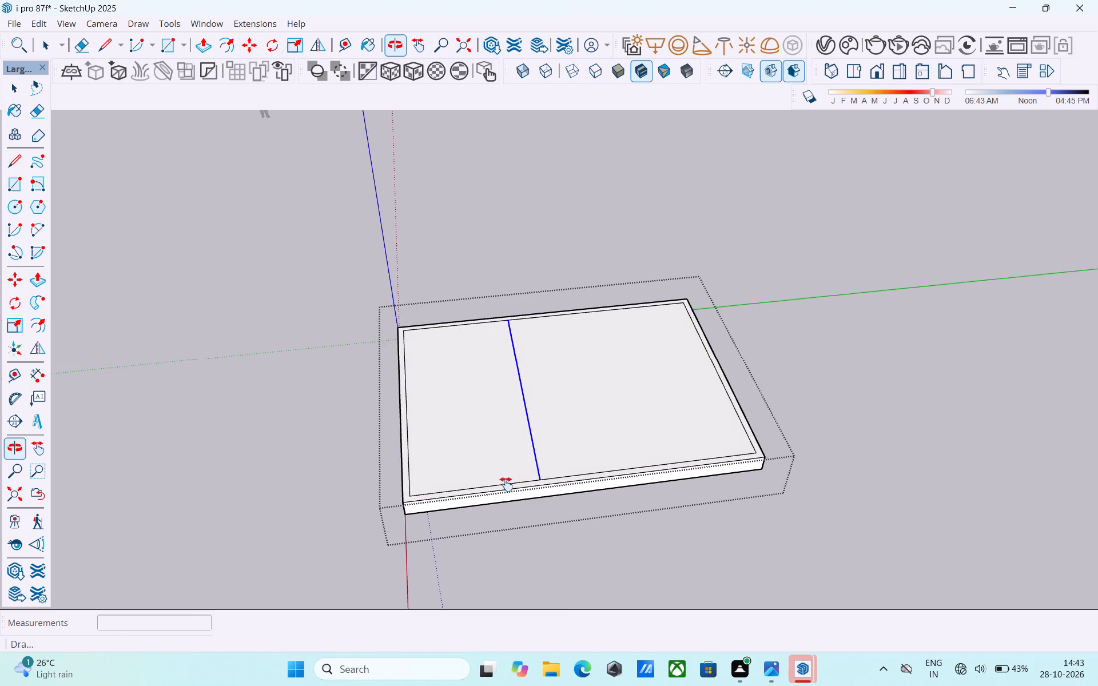
middle_click_drag(506, 484, 449, 503)
middle_click_drag(597, 484, 580, 476)
scroll(705, 443, "up", 4)
middle_click_drag(684, 466, 666, 468)
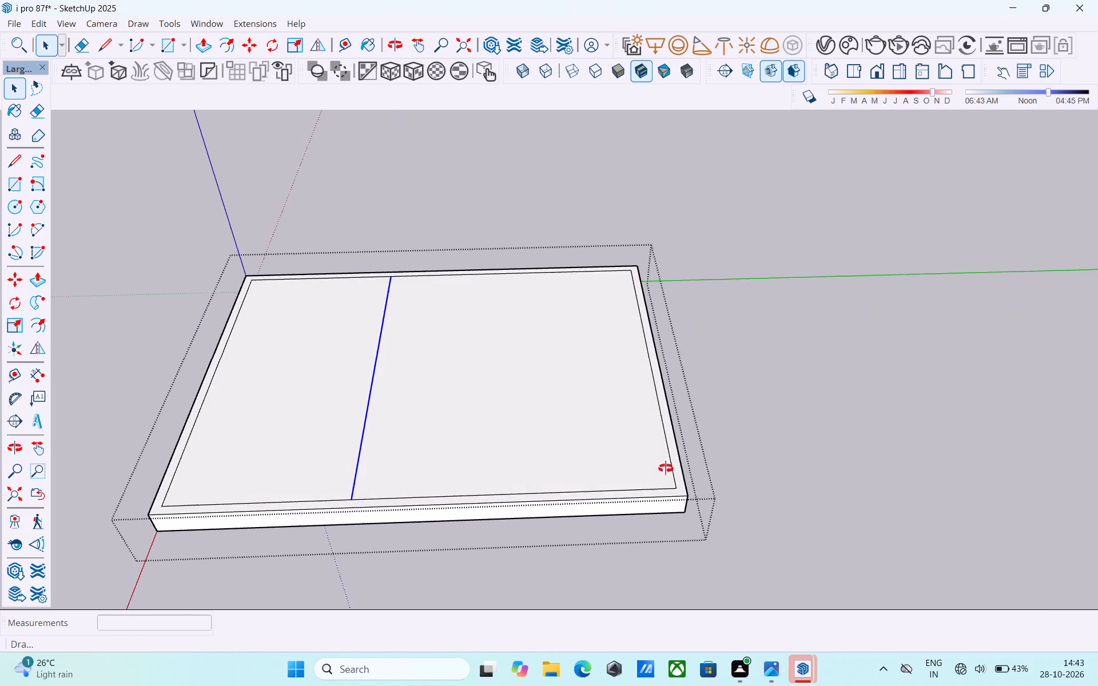
middle_click_drag(666, 468, 665, 469)
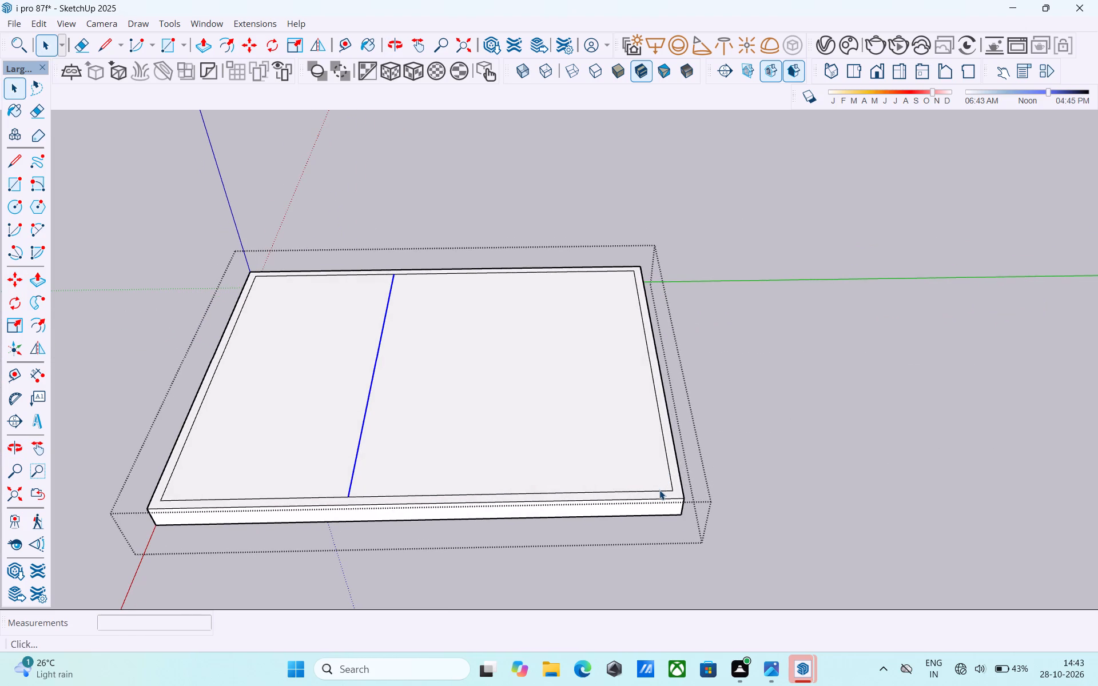
middle_click_drag(660, 491, 665, 475, "shift")
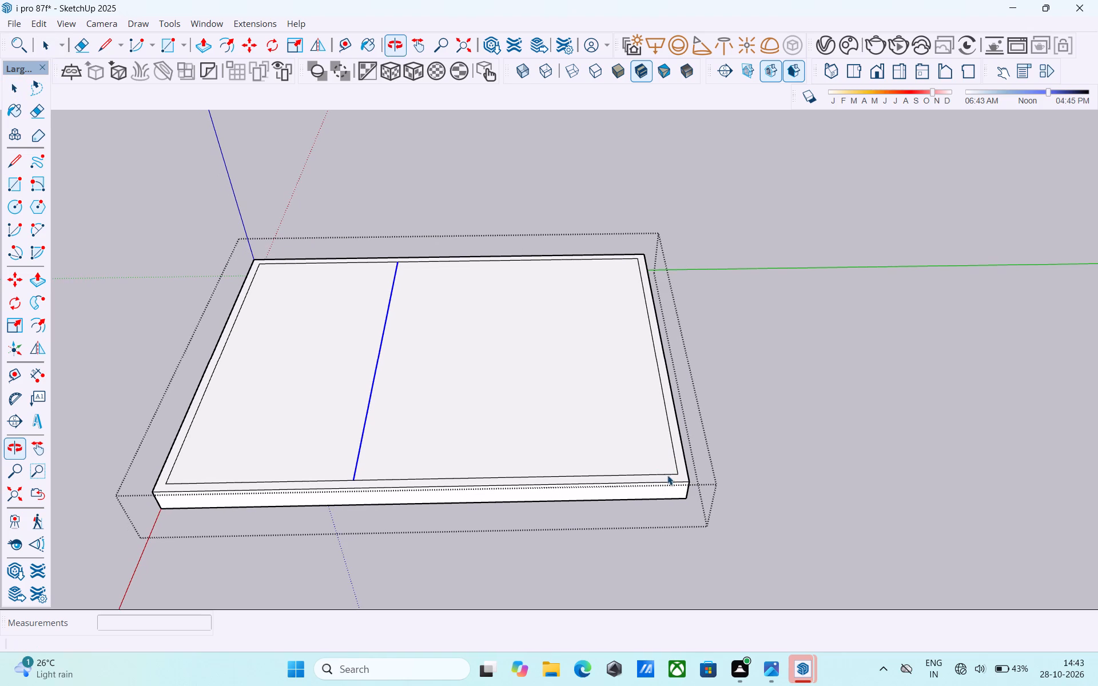
left_click(677, 466)
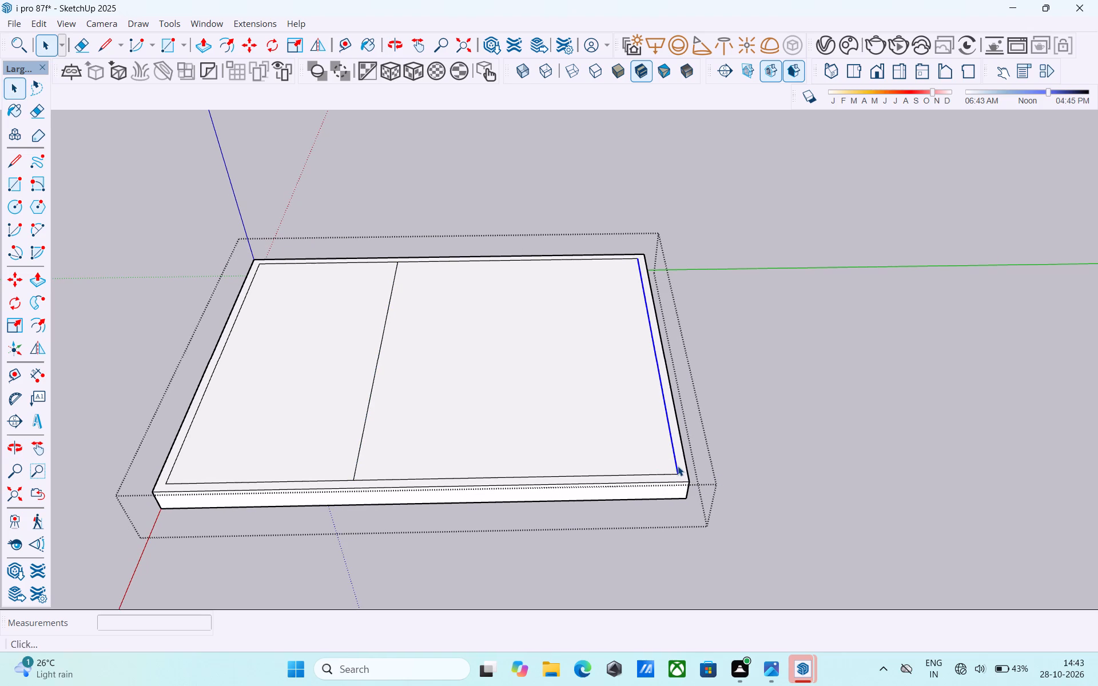
key("m")
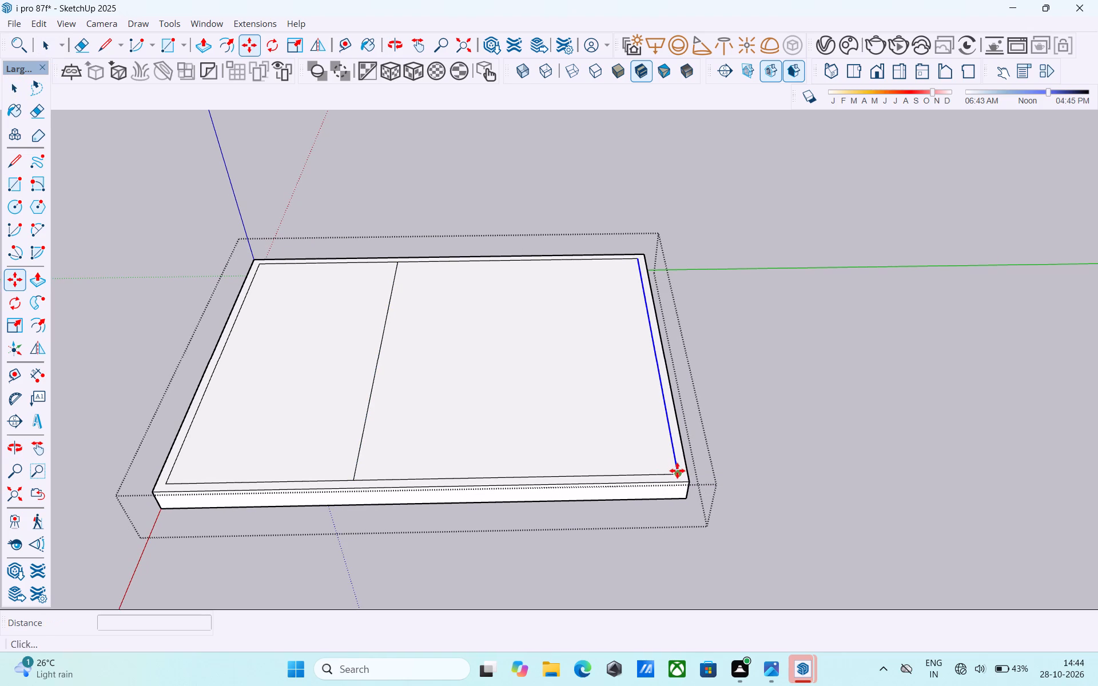
left_click(677, 470)
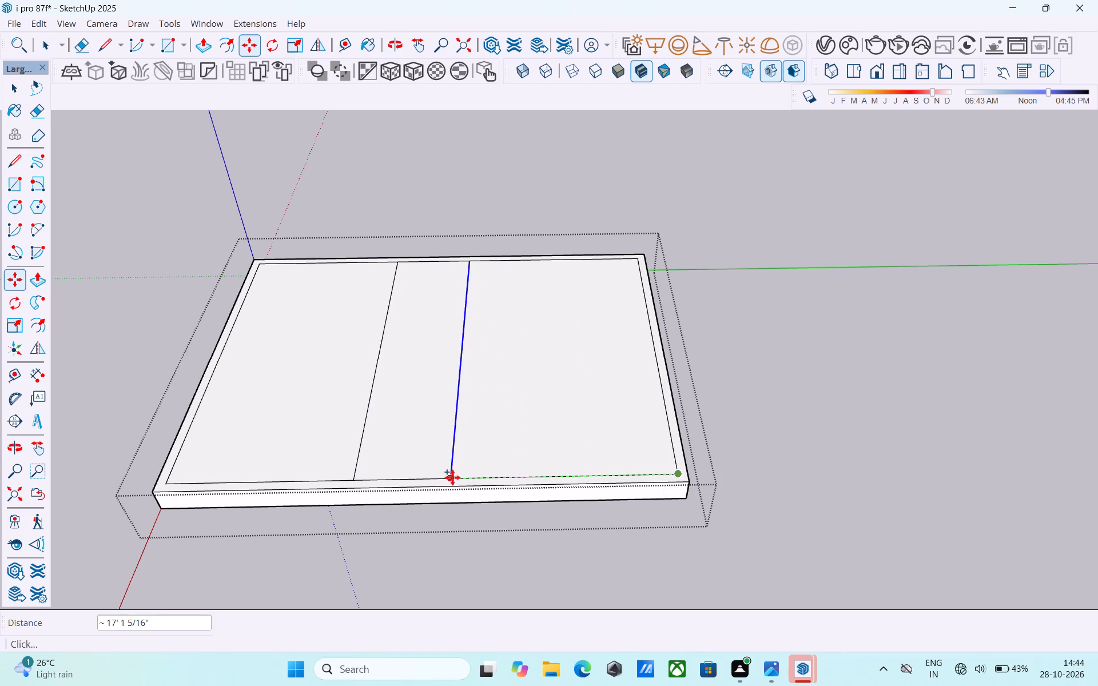
type("14'")
key("Return")
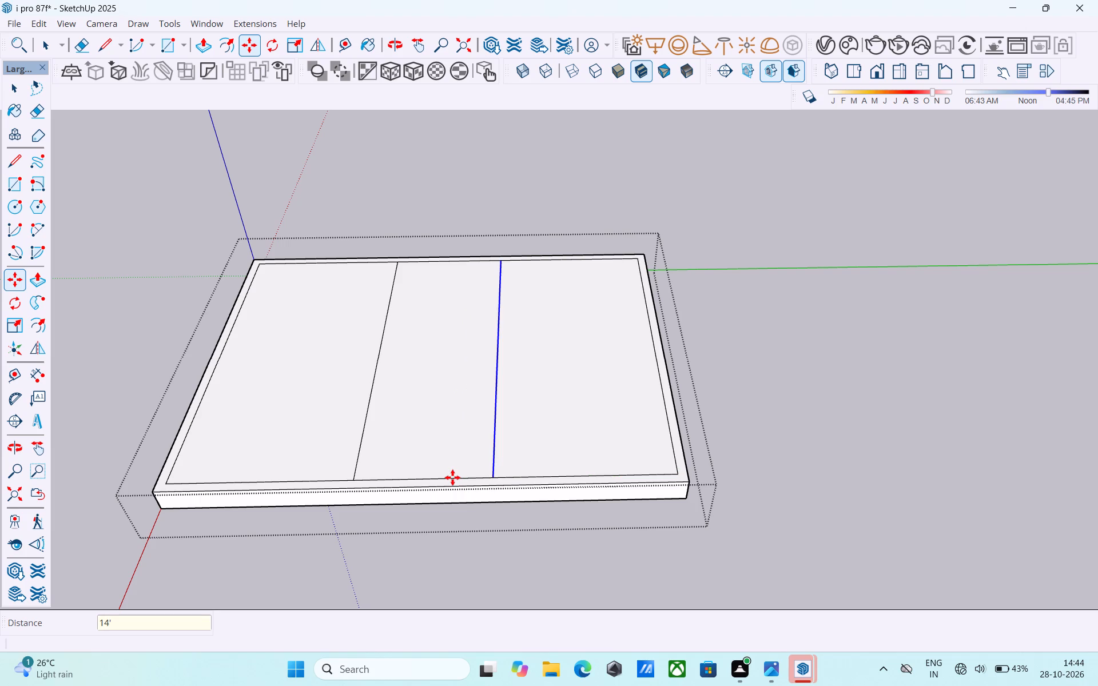
type("16'")
key("Return")
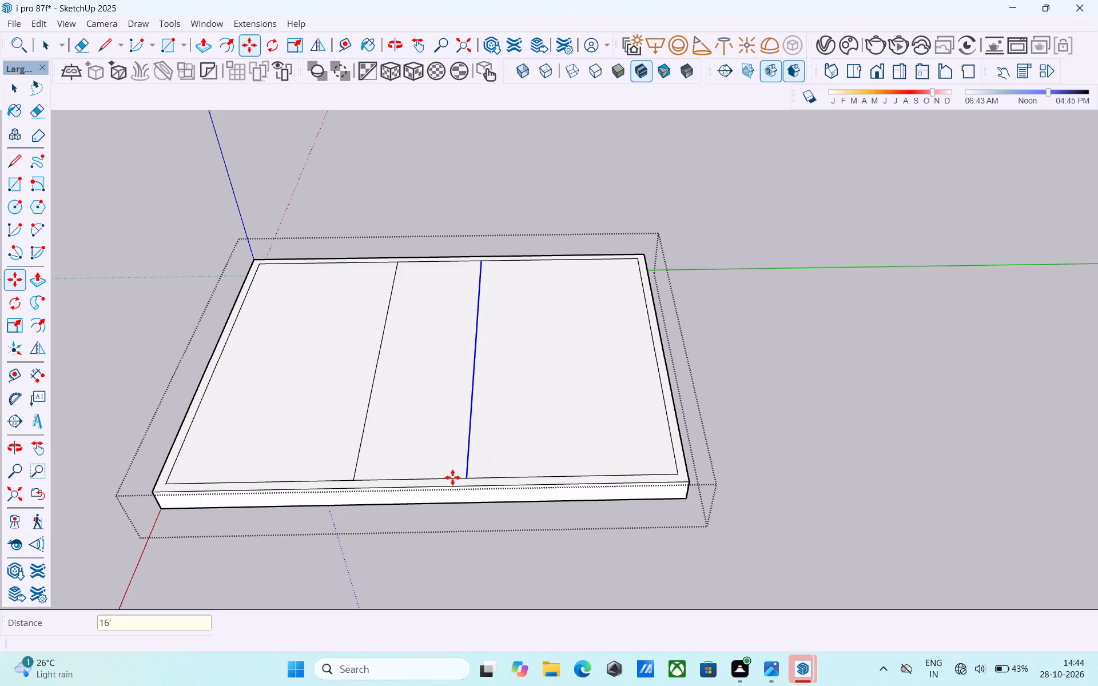
key("space")
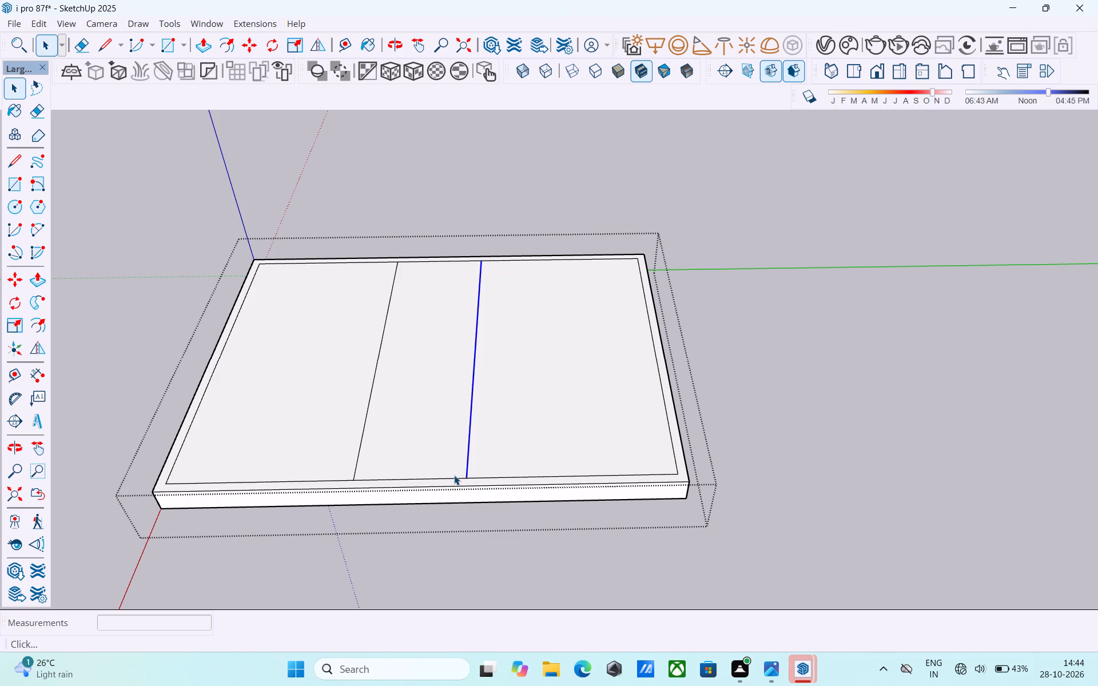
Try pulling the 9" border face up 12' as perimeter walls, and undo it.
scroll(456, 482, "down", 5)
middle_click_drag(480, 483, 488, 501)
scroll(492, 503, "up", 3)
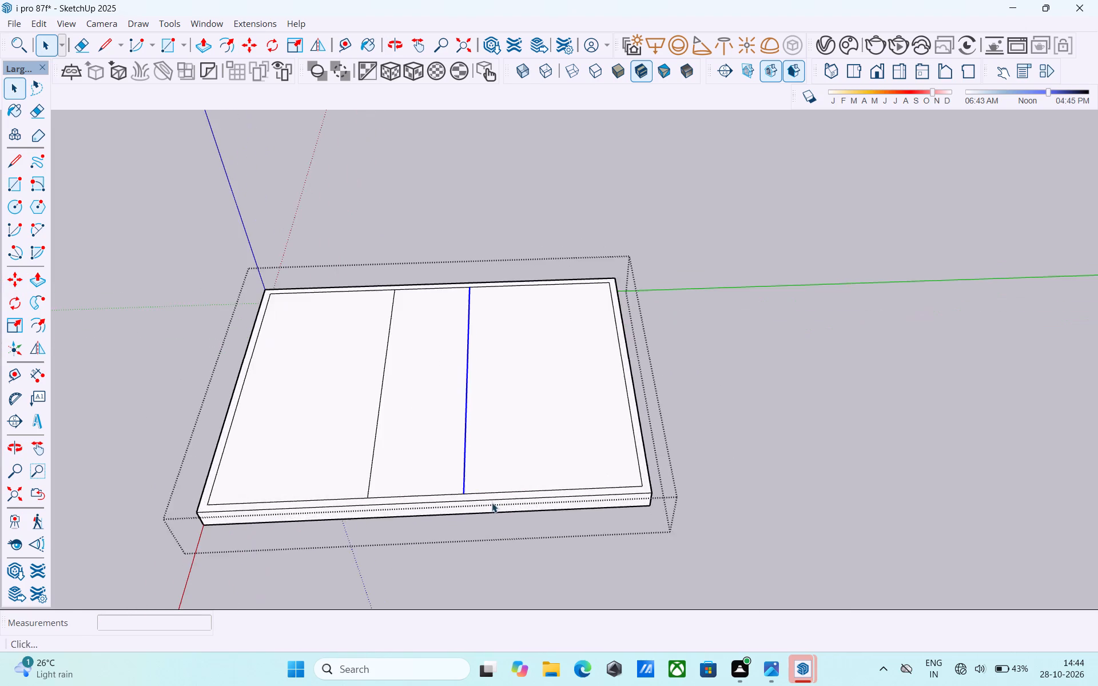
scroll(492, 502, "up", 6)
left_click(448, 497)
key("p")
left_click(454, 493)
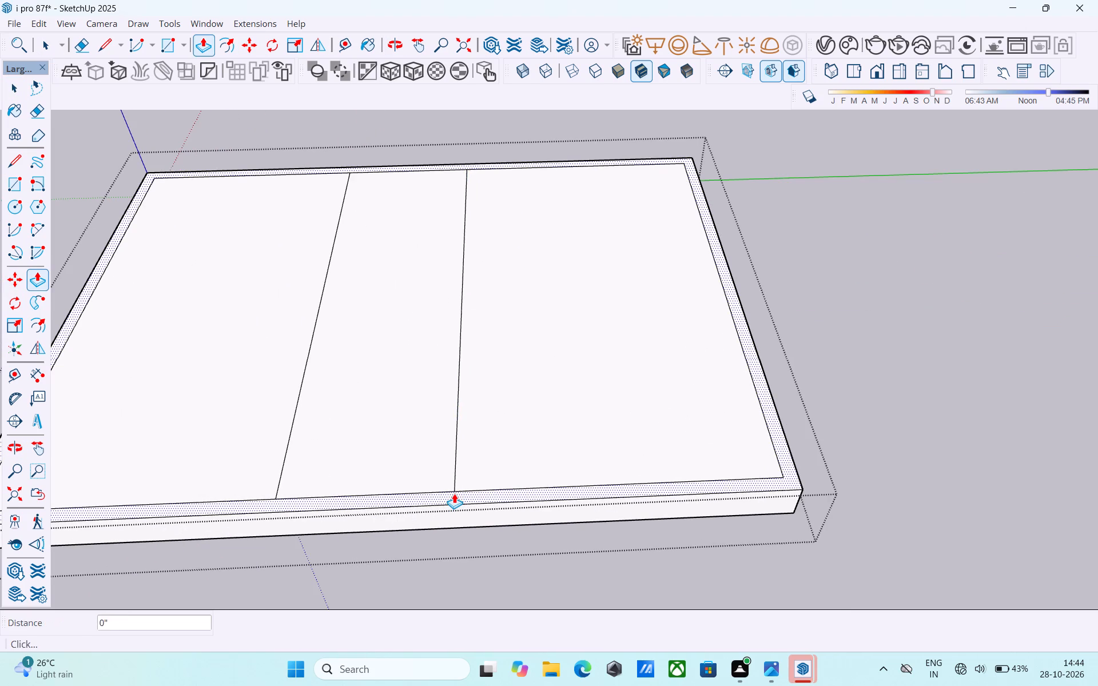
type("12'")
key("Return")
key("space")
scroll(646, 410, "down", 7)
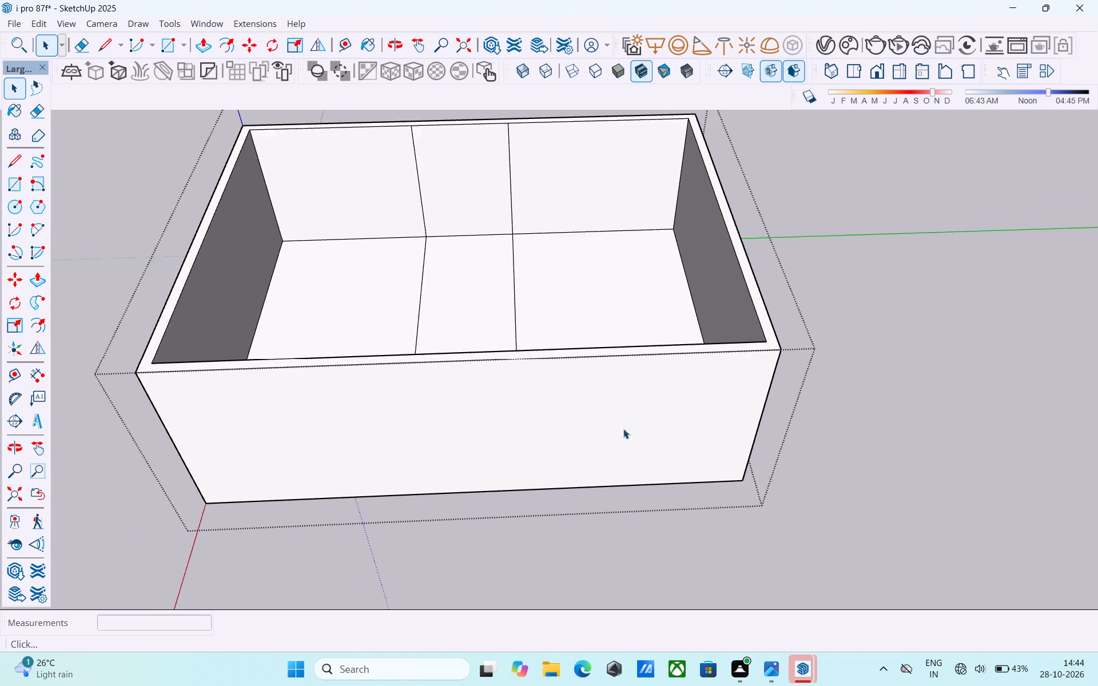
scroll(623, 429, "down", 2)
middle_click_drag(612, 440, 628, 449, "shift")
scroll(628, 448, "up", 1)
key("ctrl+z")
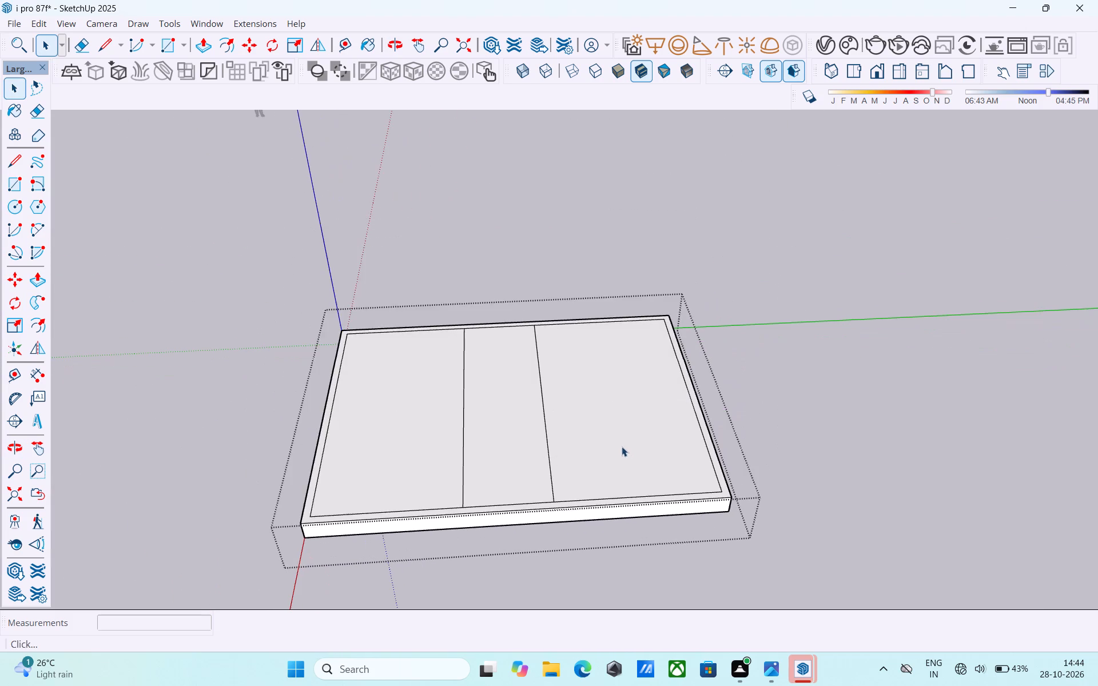
Copy the end room's inner long edge segment, on the side away from the origin, 6' inward across the floor.
scroll(620, 446, "down", 4)
middle_click_drag(619, 460, 758, 514)
middle_click_drag(668, 564, 623, 502)
scroll(553, 512, "up", 10)
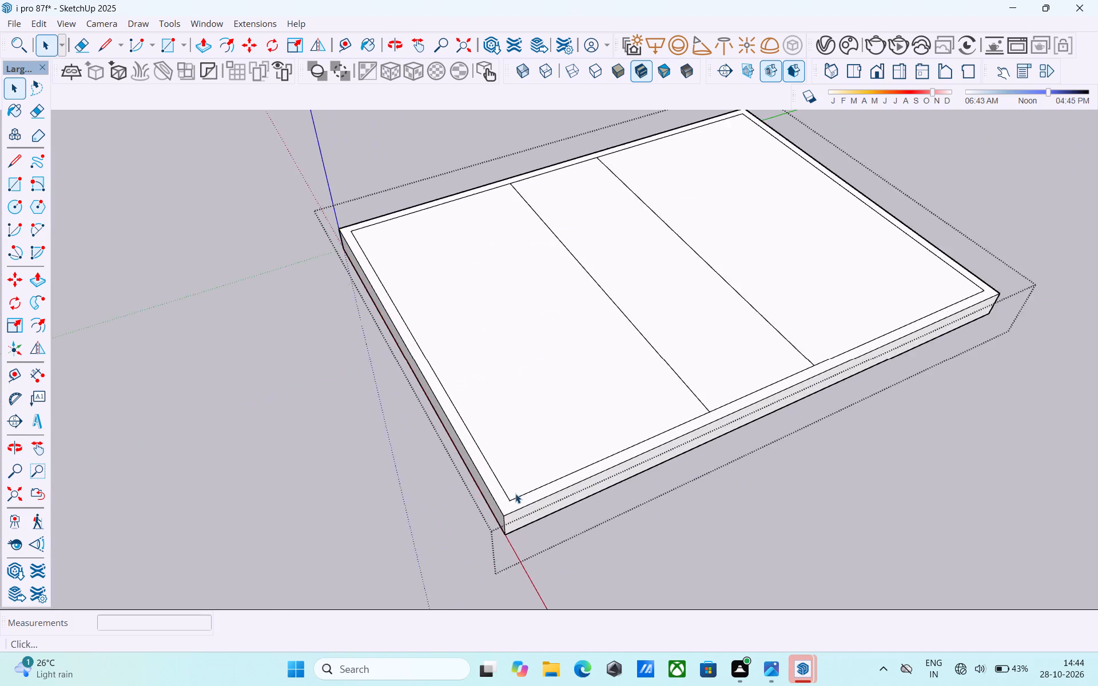
scroll(515, 493, "up", 2)
left_click(518, 499)
key("m")
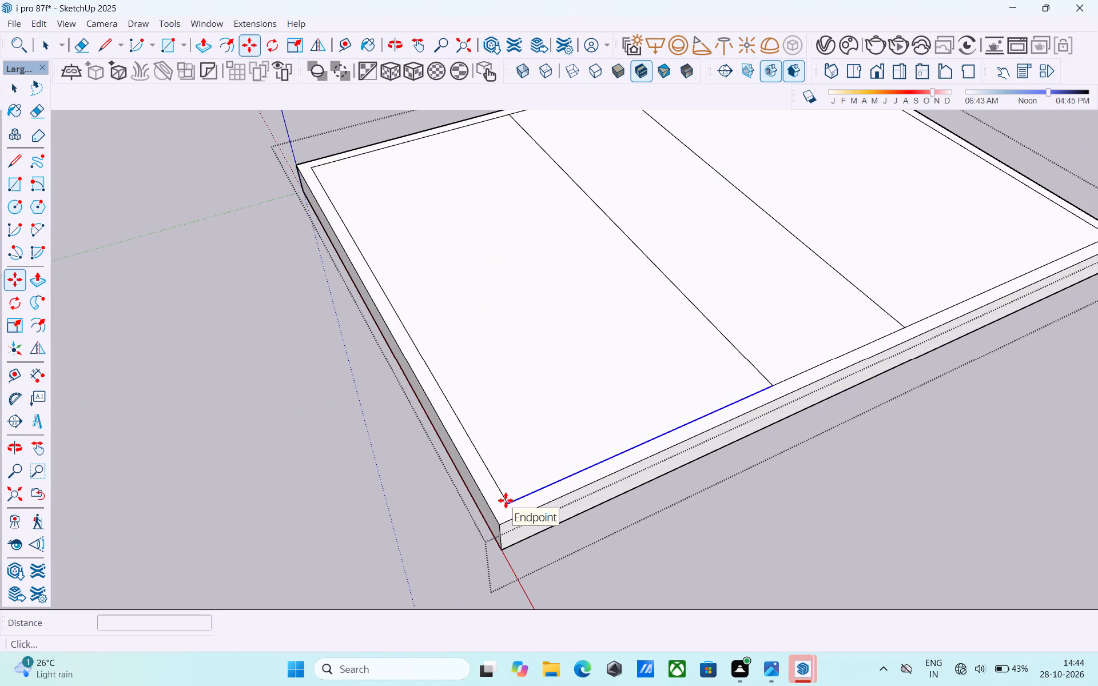
left_click(510, 504)
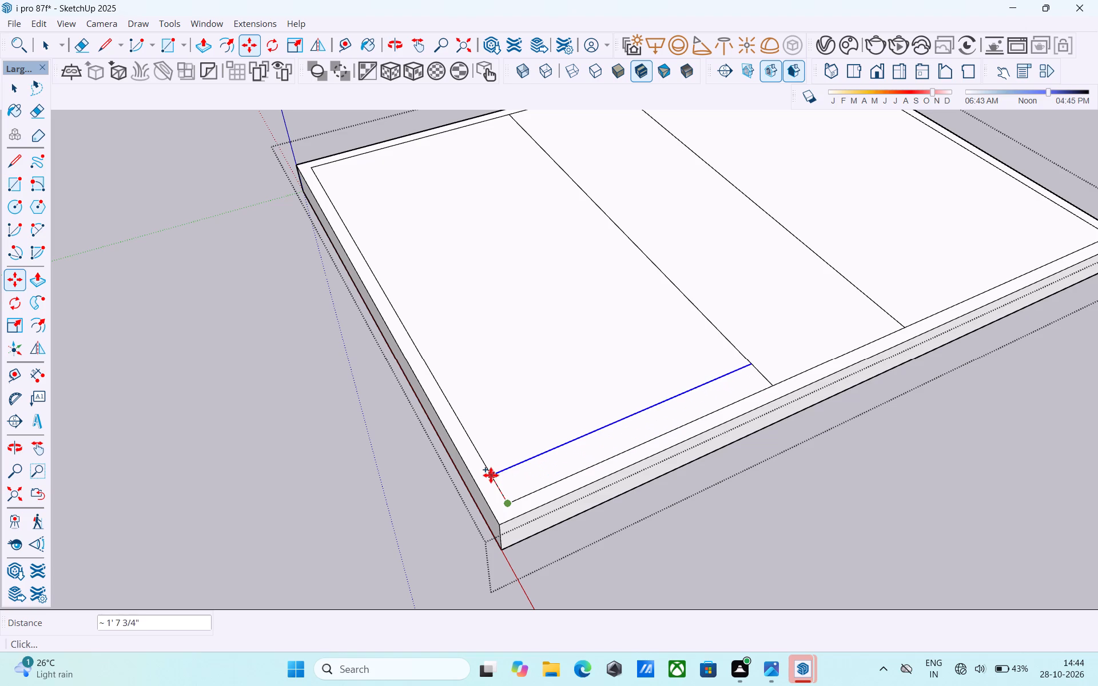
type("6'")
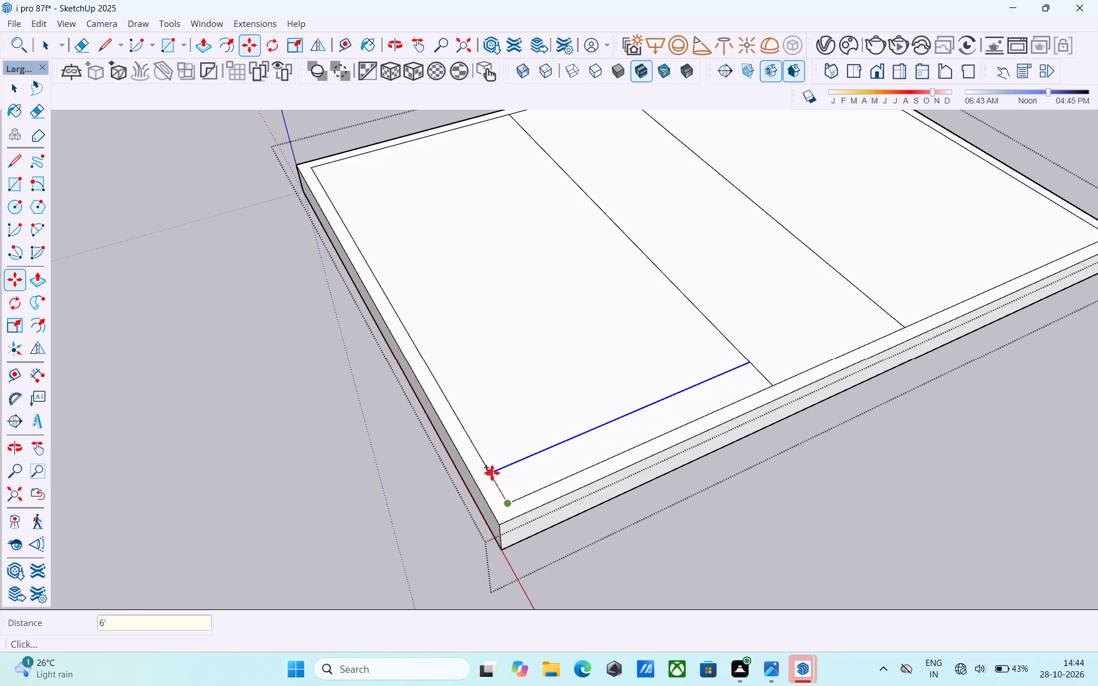
key("Return")
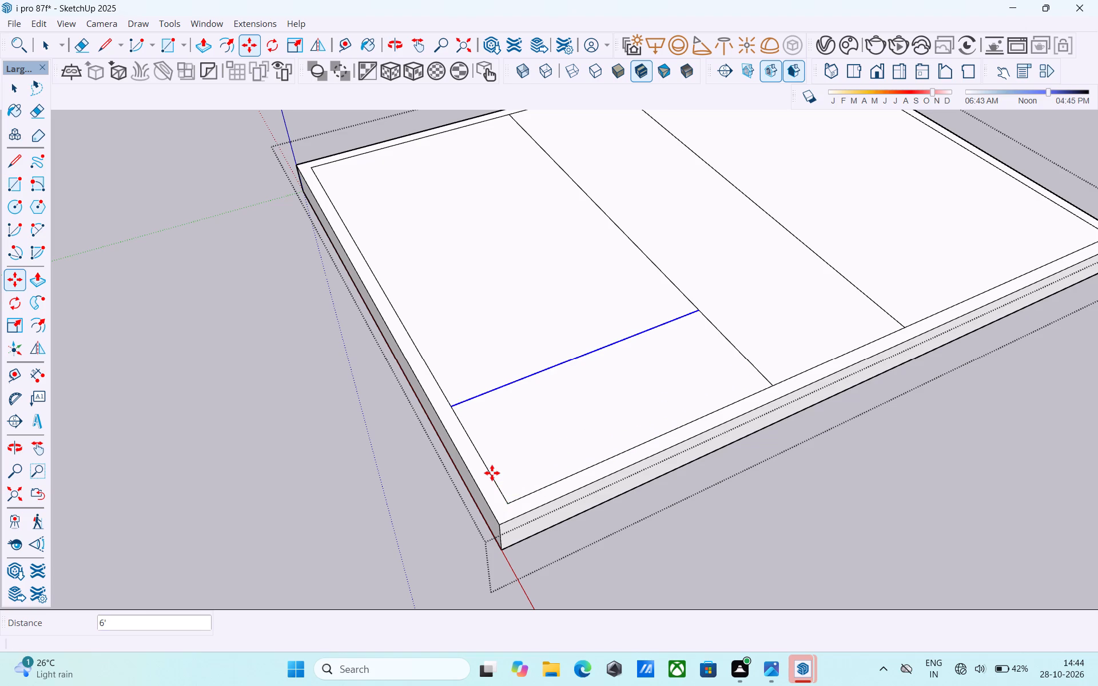
Continue the copied line 24' 6" from the first dividing line to the opposite inner short edge.
key("l")
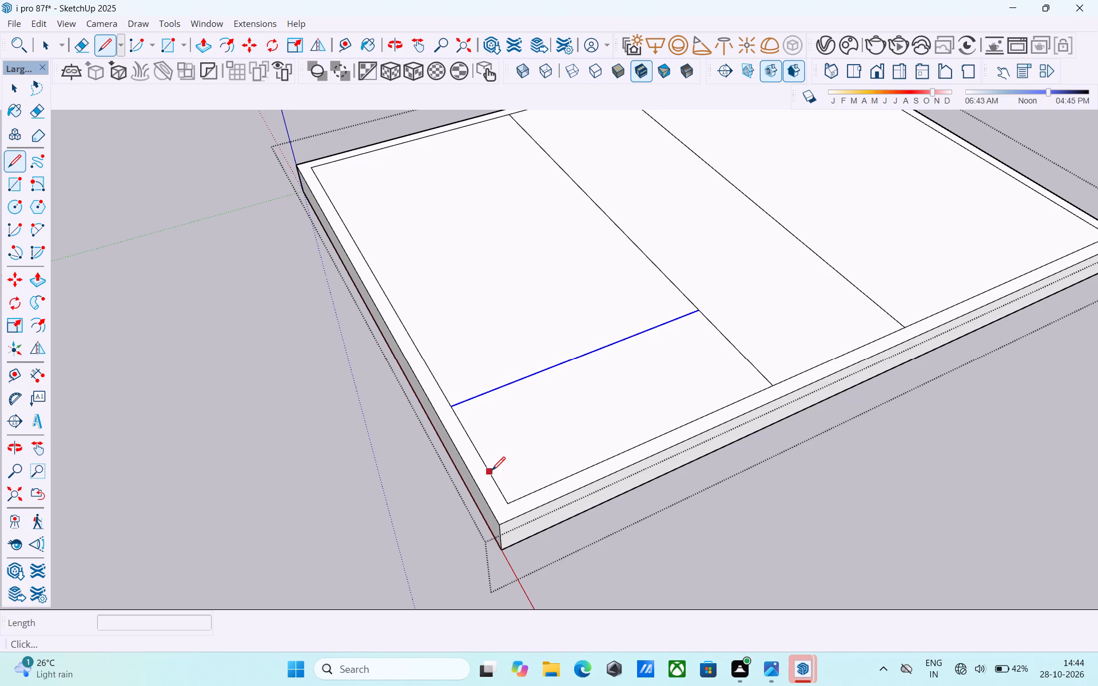
scroll(332, 452, "down", 6)
middle_click_drag(546, 405, 507, 397)
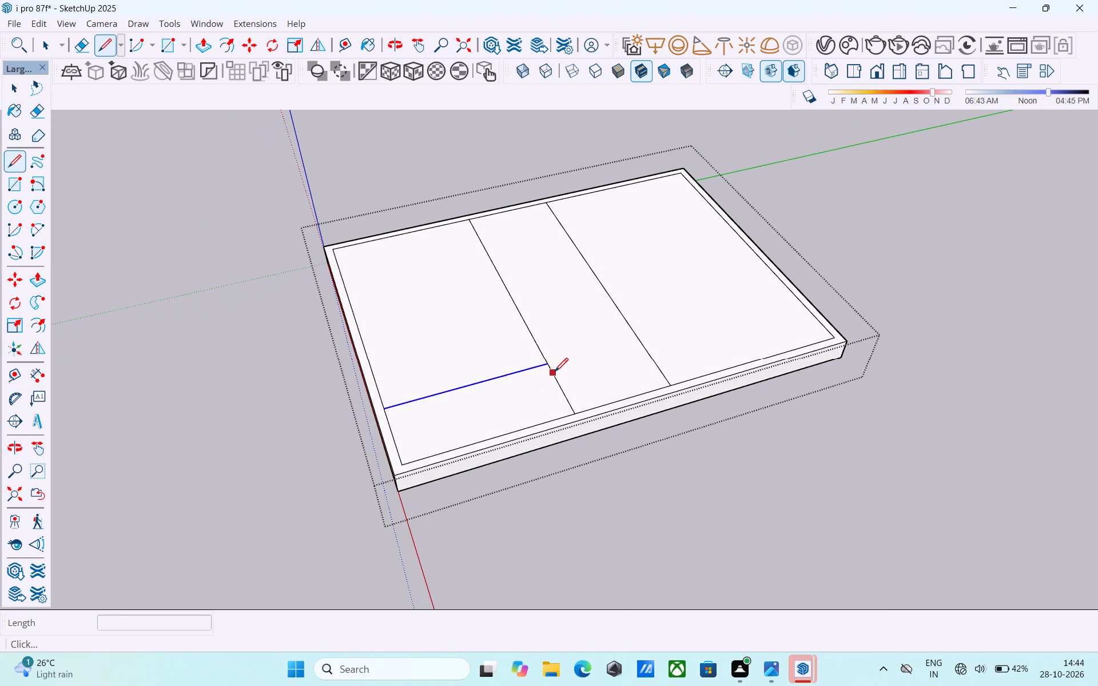
left_click(551, 368)
left_click(796, 294)
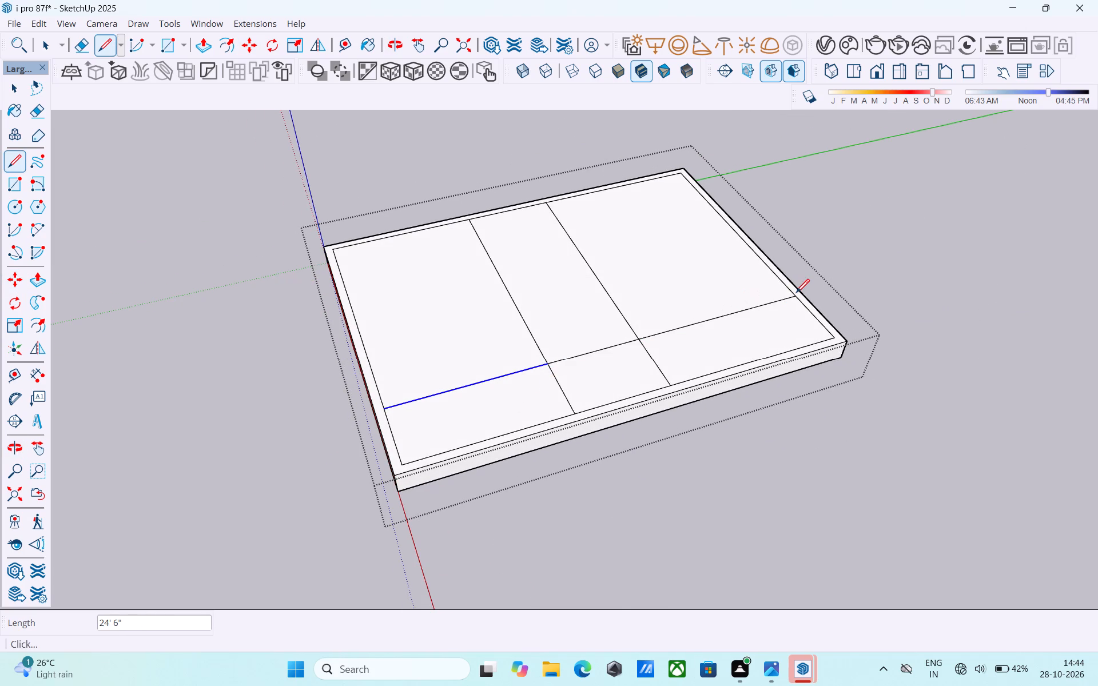
key("space")
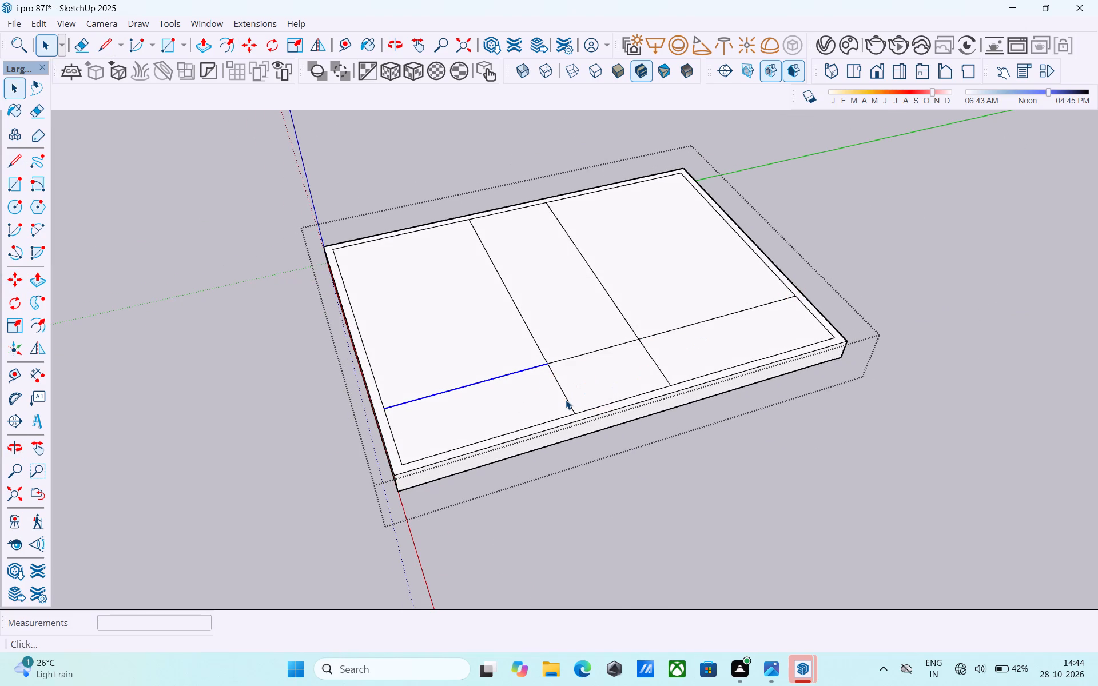
Erase the two dividing line segments inside the 6' front strip, leaving it as one open area.
key("e")
left_click_drag(564, 400, 575, 391)
left_click_drag(627, 375, 729, 348)
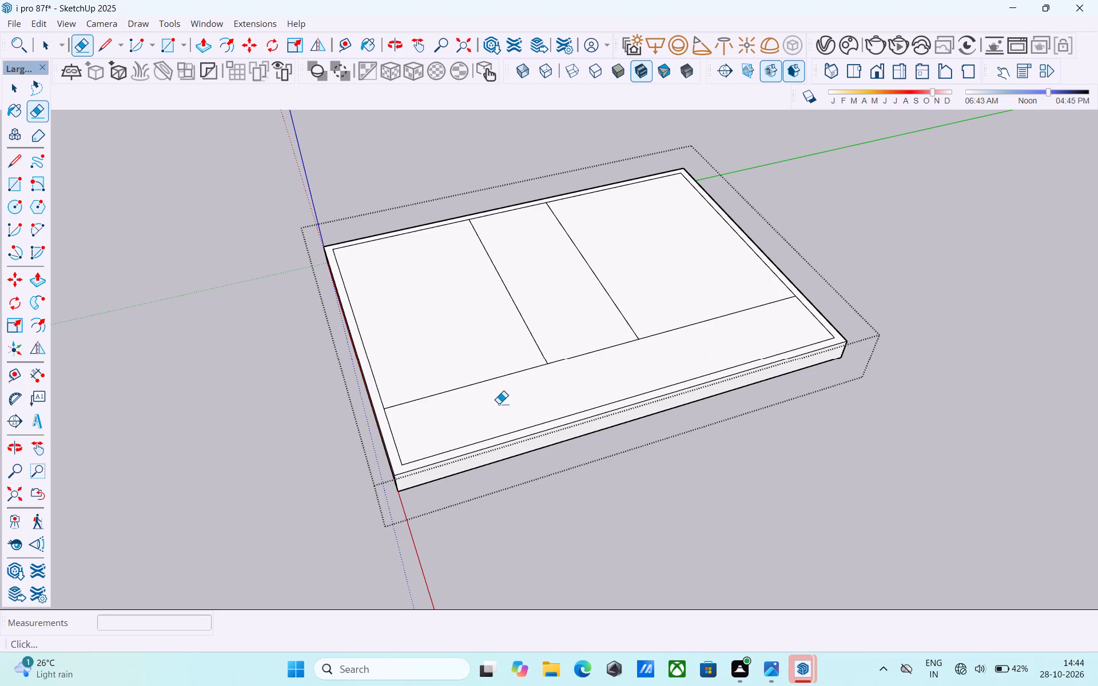
key("space")
Draw a 38' 6" line parallel to the front strip line, offset 9" toward the rooms, between the inner short edges.
scroll(380, 408, "up", 7)
key("l")
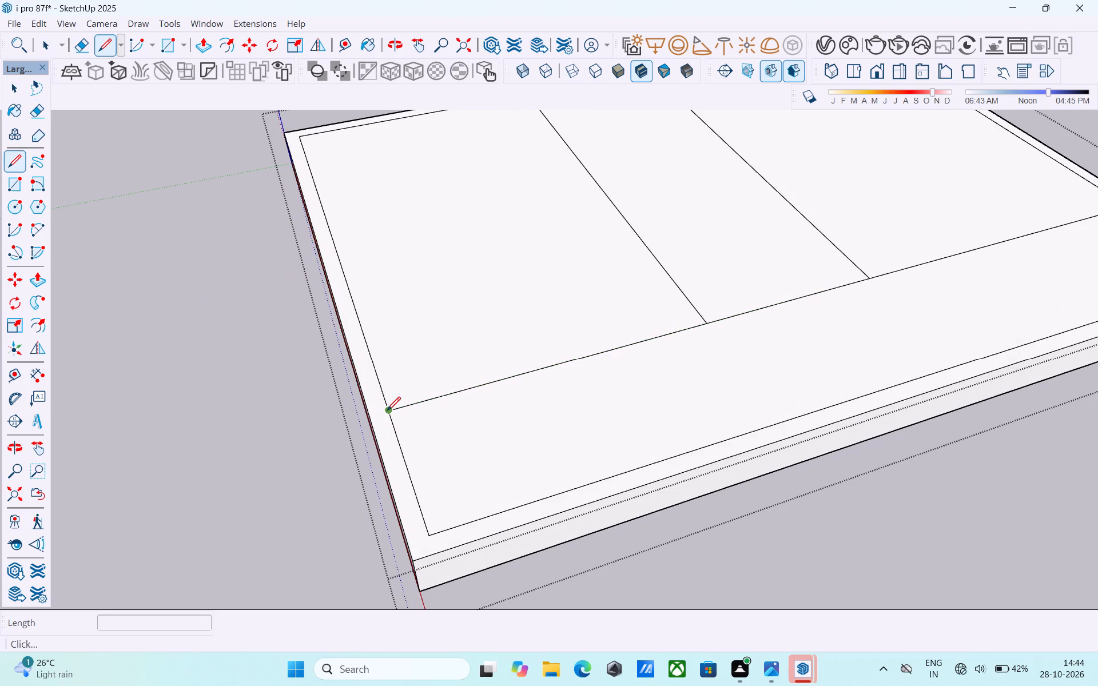
left_click(387, 412)
key("9")
key("shift+quotedbl")
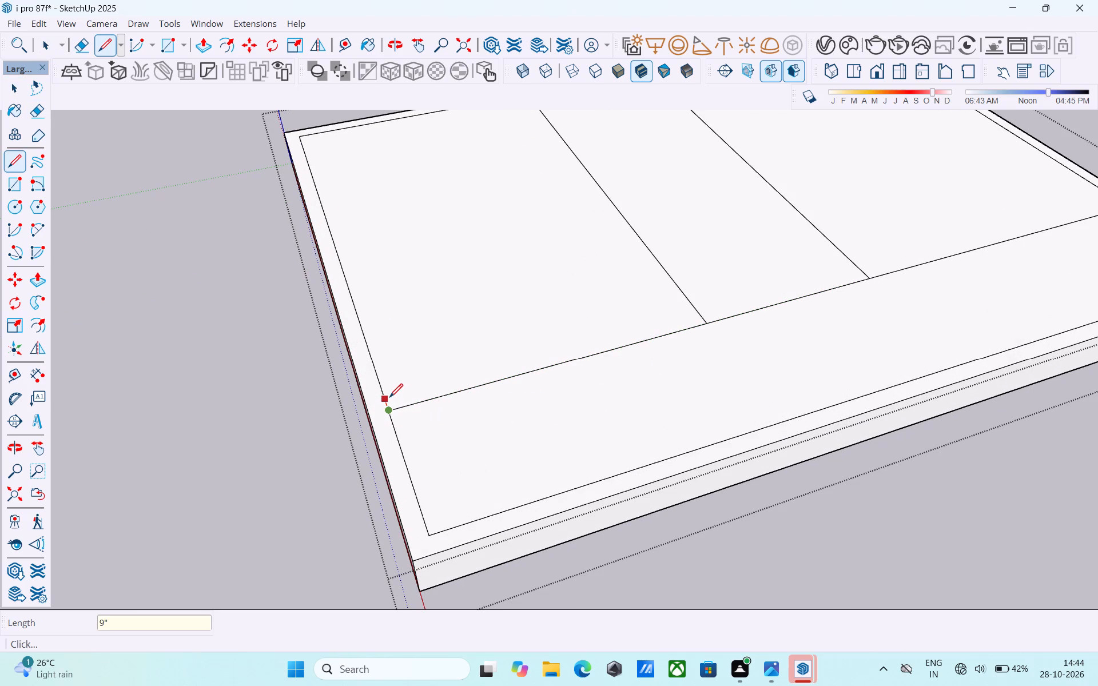
key("Return")
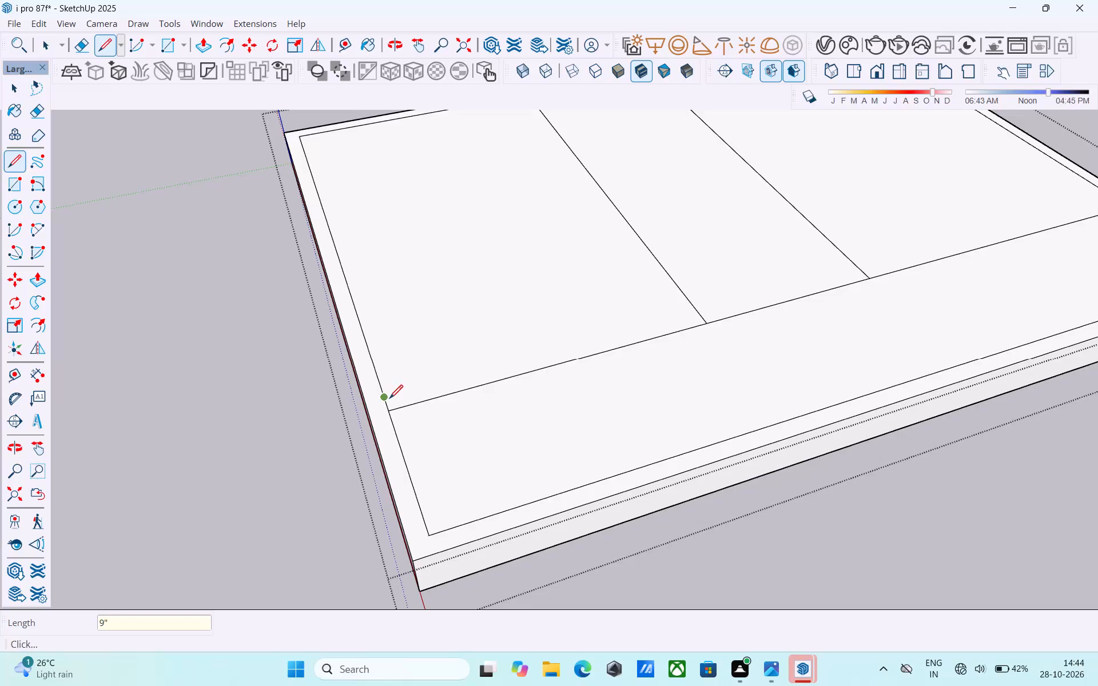
left_click(387, 400)
scroll(279, 433, "down", 5)
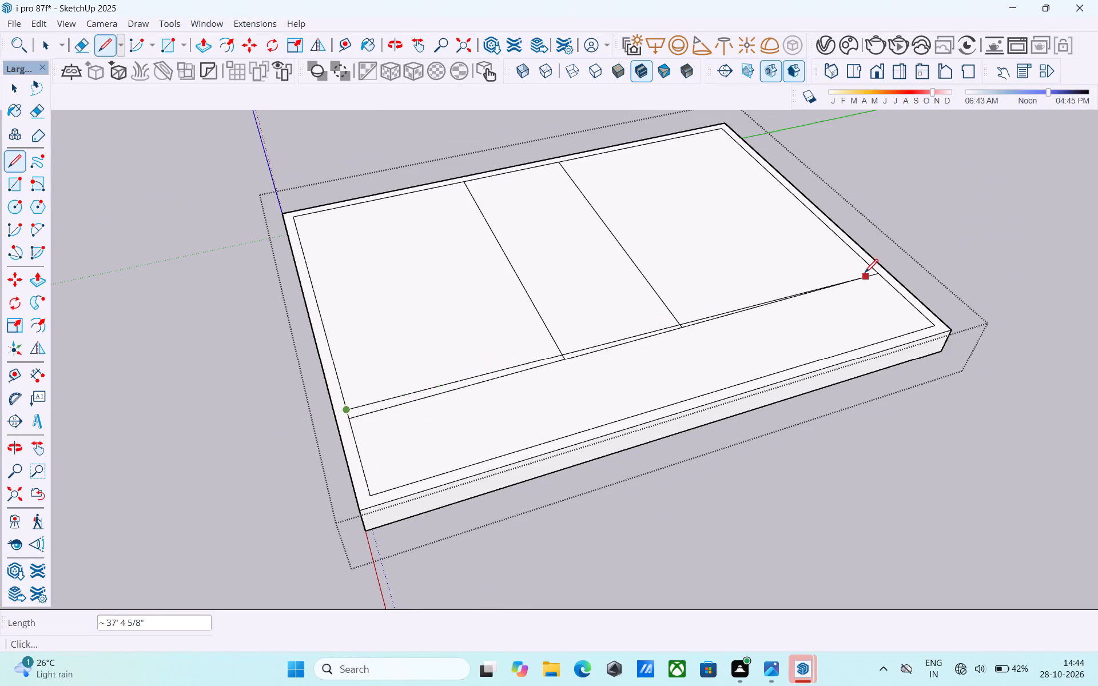
middle_click_drag(862, 274, 437, 305)
scroll(429, 258, "down", 2)
scroll(429, 258, "up", 1)
scroll(429, 258, "down", 4)
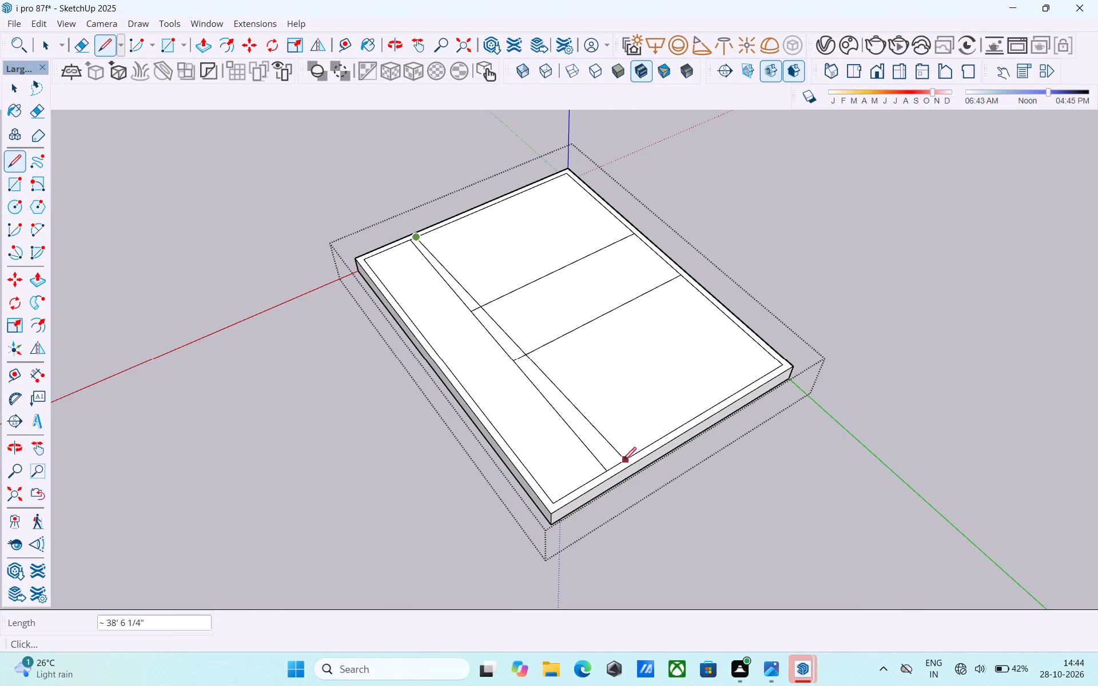
scroll(623, 462, "up", 12)
left_click(595, 484)
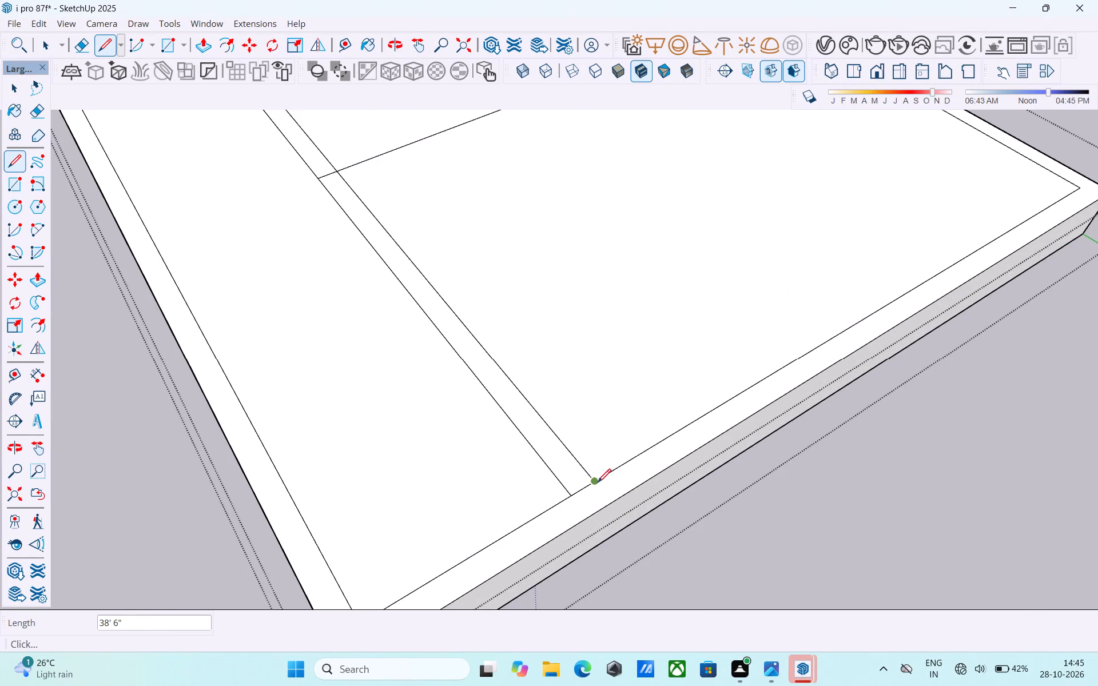
scroll(606, 484, "down", 10)
middle_click_drag(610, 490, 1025, 494)
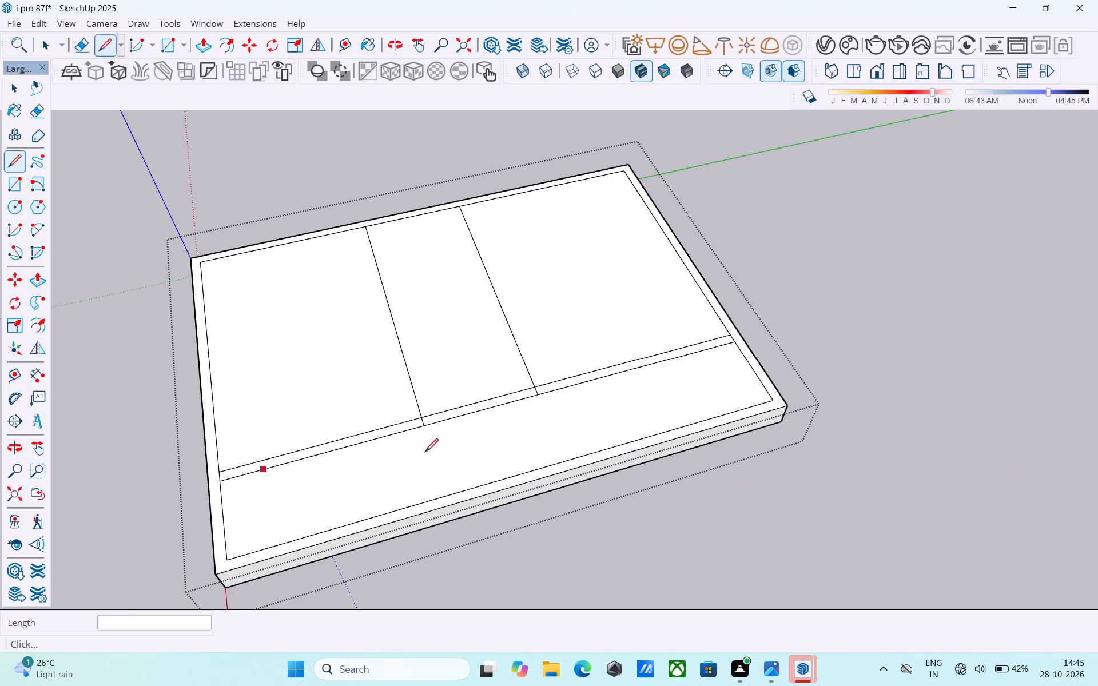
Erase the two short dividing line stubs that cross the new 9" wall strip.
scroll(900, 327, "down", 5)
middle_click_drag(686, 404, 654, 383)
scroll(532, 404, "up", 3)
scroll(577, 376, "up", 5)
key("e")
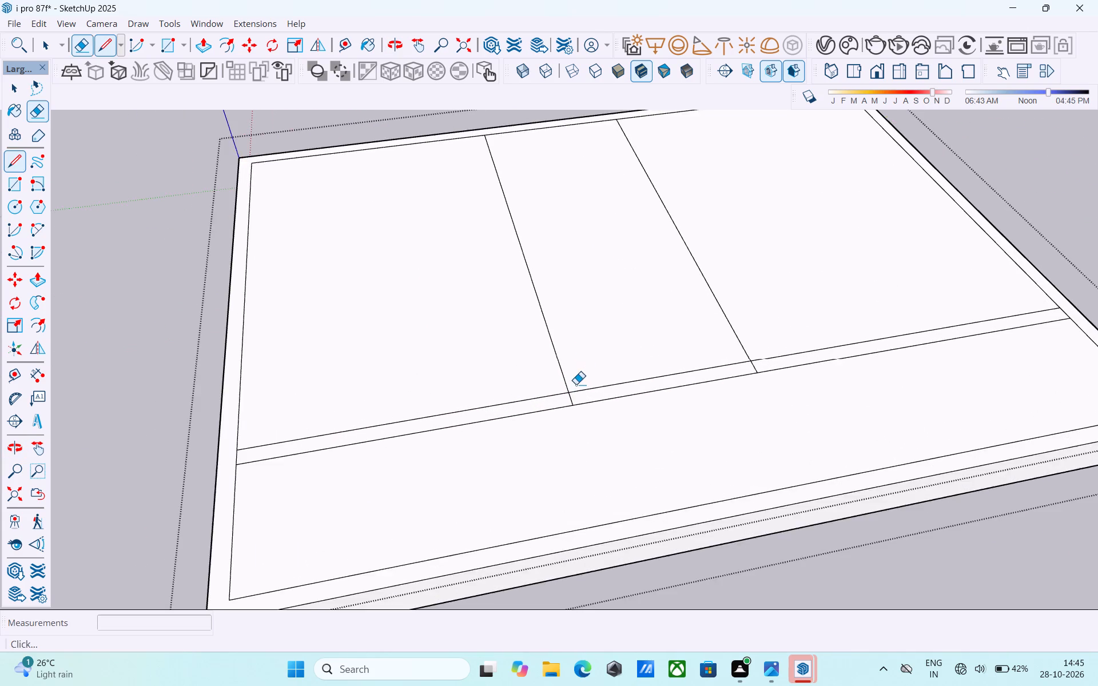
scroll(574, 390, "up", 4)
left_click_drag(570, 401, 560, 402)
left_click(845, 353)
scroll(842, 367, "down", 6)
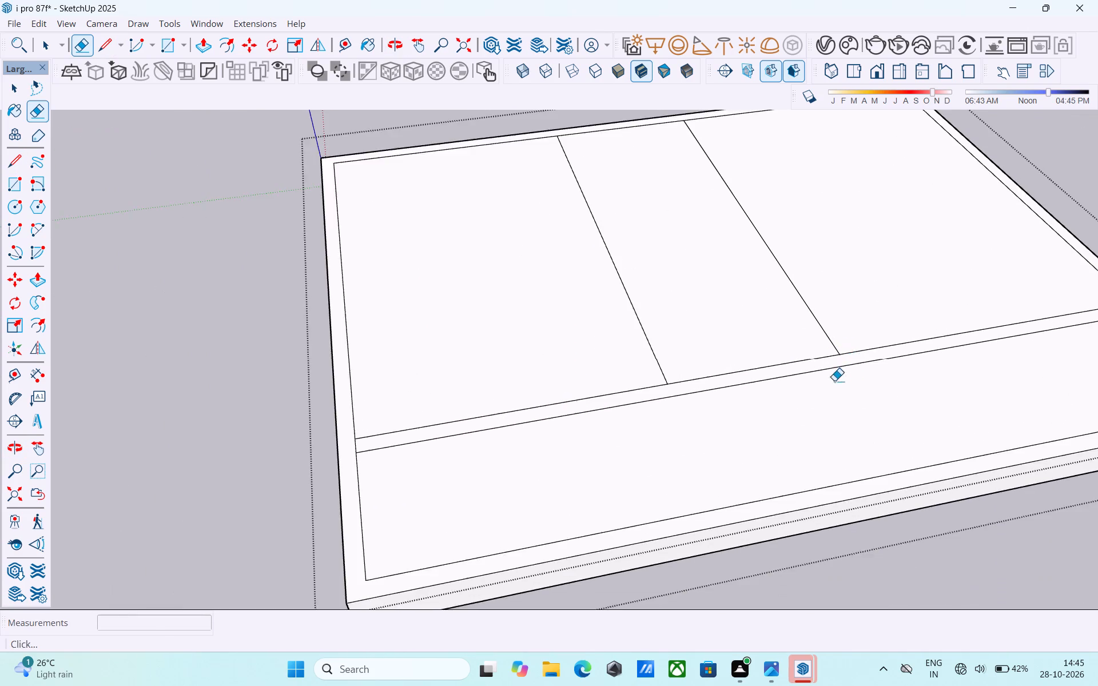
scroll(834, 381, "down", 4)
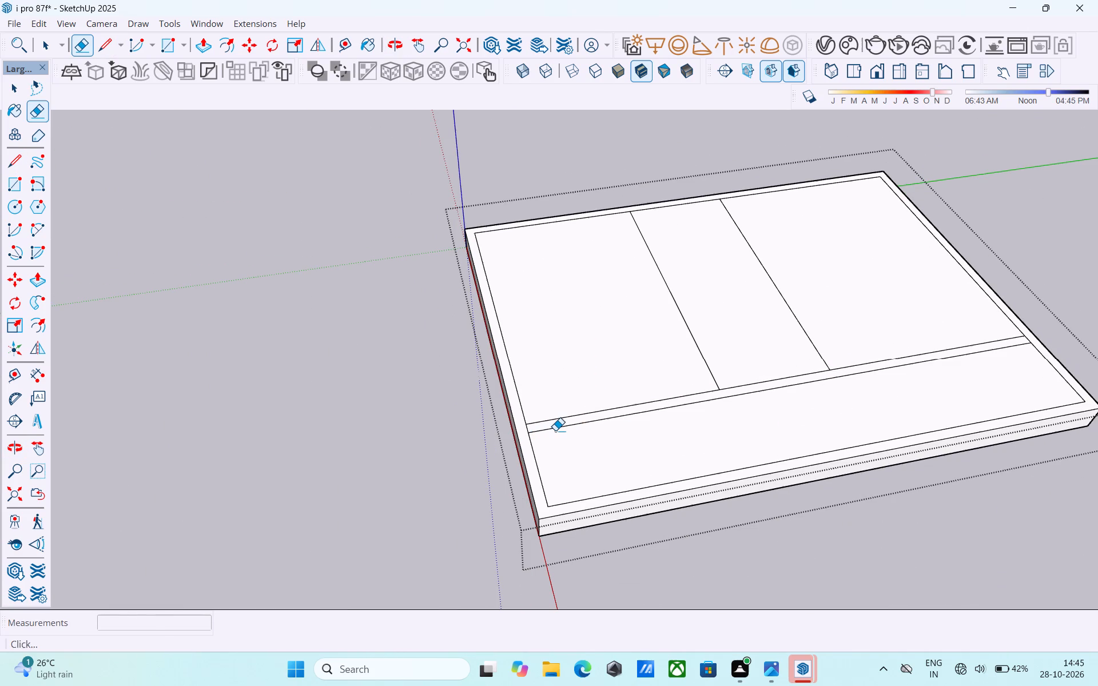
Extend the 9" wall strip's front line across the border to the base's outer edge at both ends.
key("space")
scroll(527, 444, "up", 6)
key("l")
left_click(531, 427)
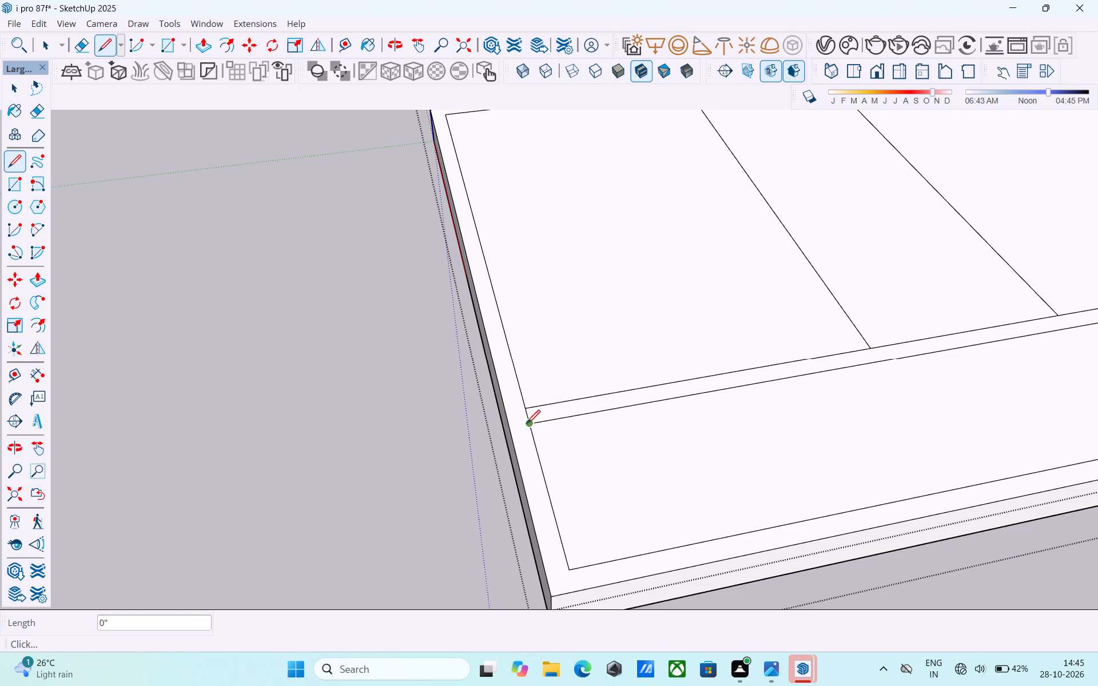
left_click(513, 421)
scroll(327, 458, "down", 10)
middle_click_drag(955, 345, 709, 330)
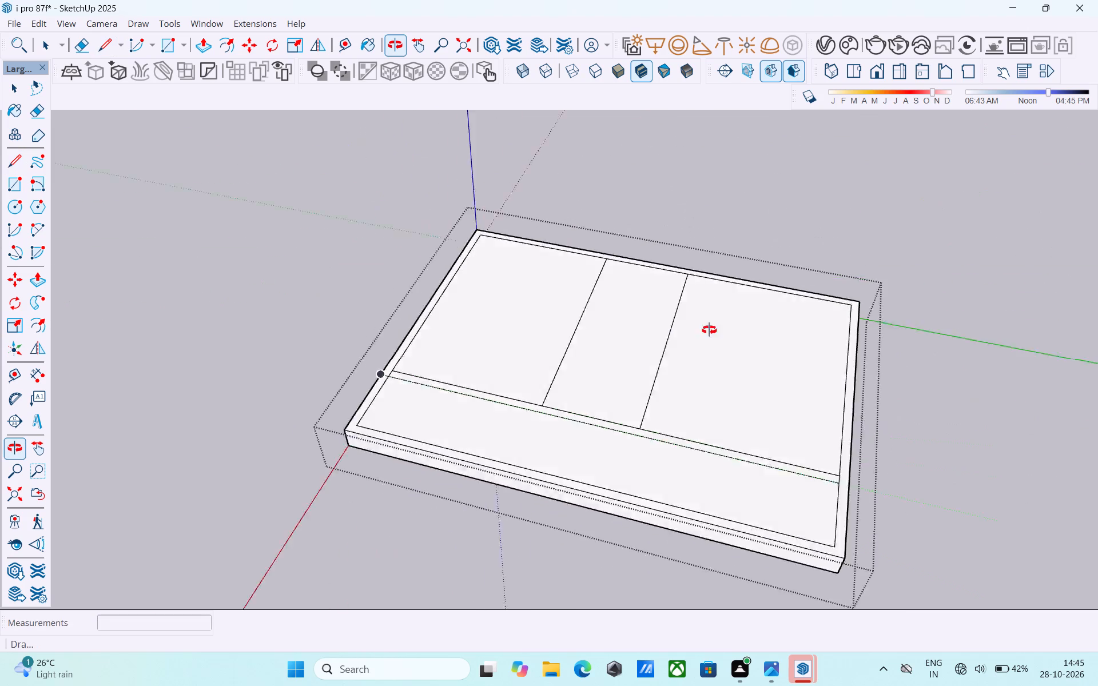
middle_click_drag(709, 330, 558, 284)
scroll(547, 270, "down", 3)
scroll(663, 529, "up", 13)
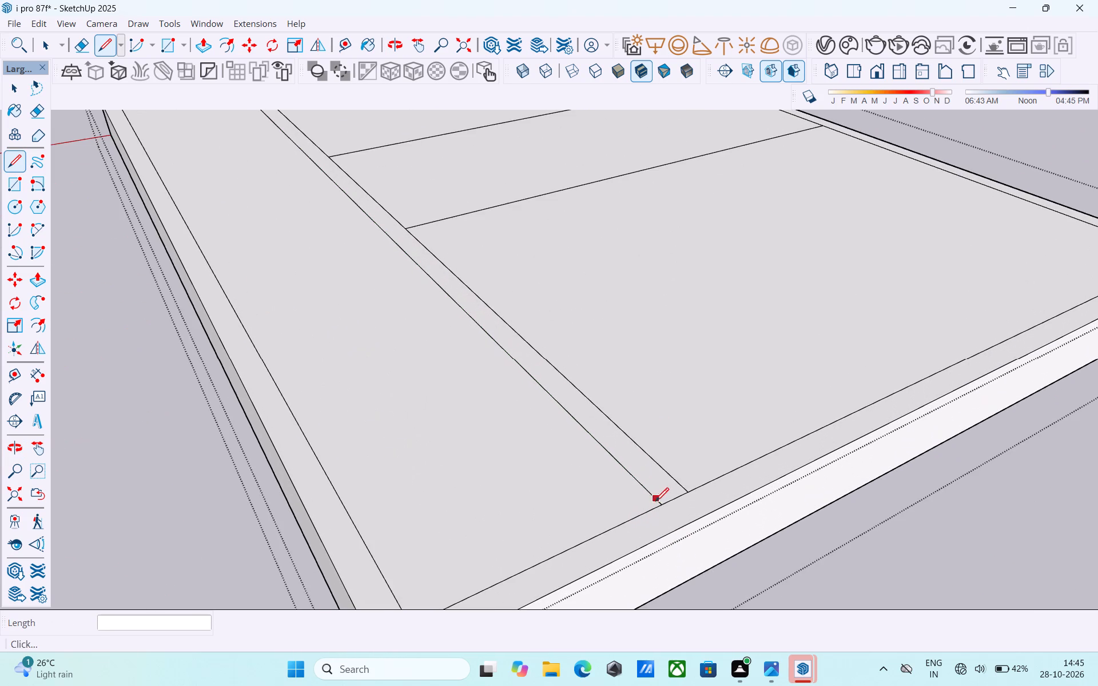
left_click(659, 502)
left_click(686, 525)
Erase the inner border edge pieces closing both ends of the 9" wall strip, so it joins the perimeter border.
key("space")
key("e")
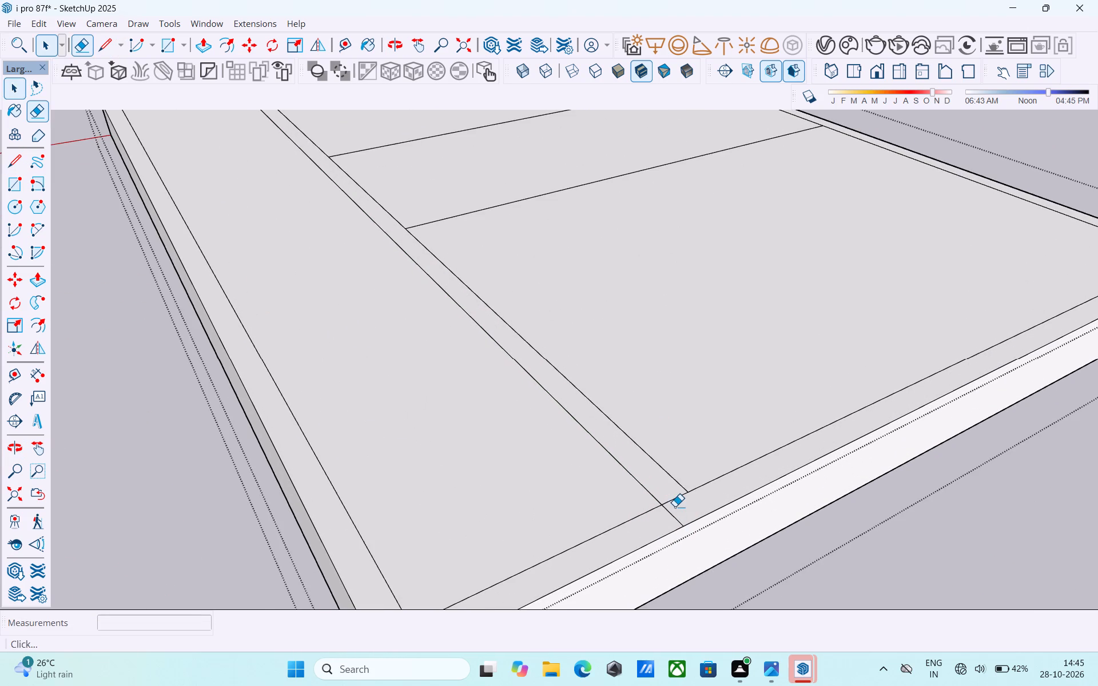
scroll(675, 506, "up", 3)
left_click_drag(675, 506, 668, 501)
scroll(672, 493, "down", 14)
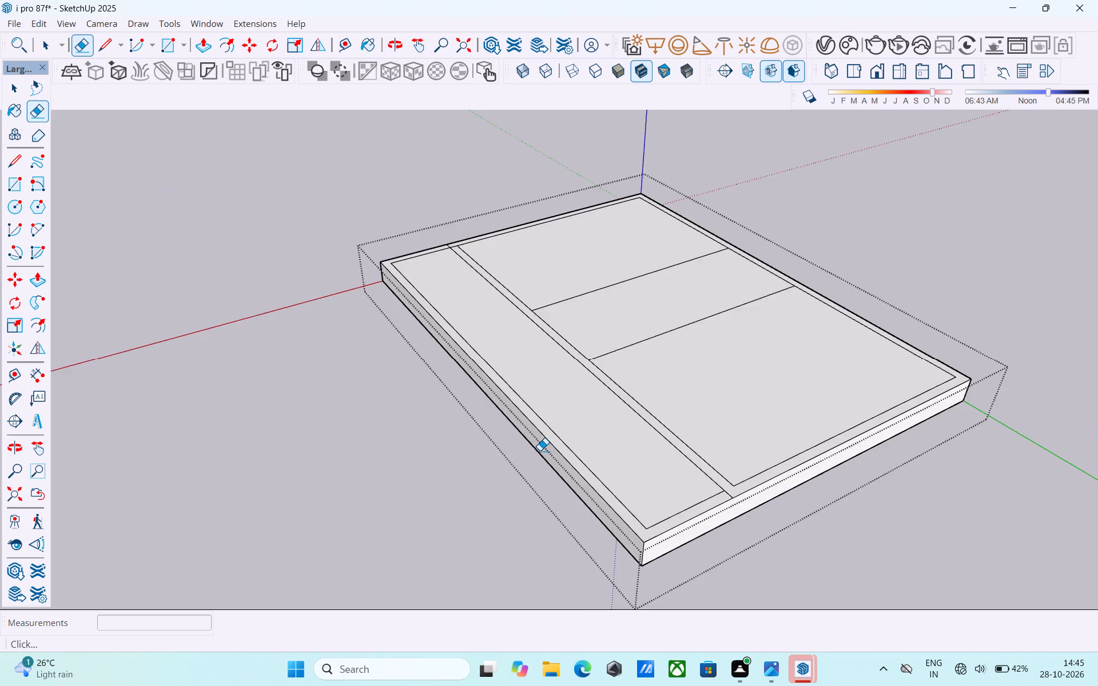
middle_click_drag(540, 450, 1061, 494)
middle_click_drag(373, 450, 474, 452)
scroll(476, 428, "up", 6)
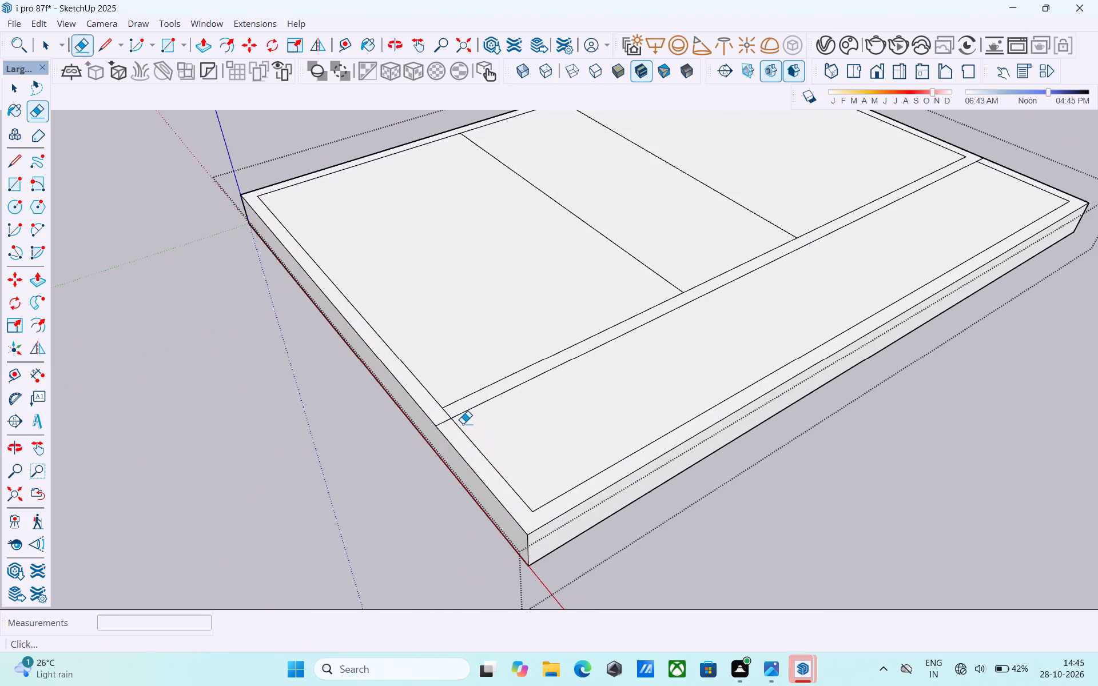
scroll(463, 424, "up", 5)
left_click(440, 415)
left_click_drag(439, 410, 445, 409)
Copy the dividing line nearest the origin 6" toward the second dividing line to outline a partition wall.
scroll(457, 410, "down", 5, "shift")
middle_click_drag(492, 422, 555, 501, "shift")
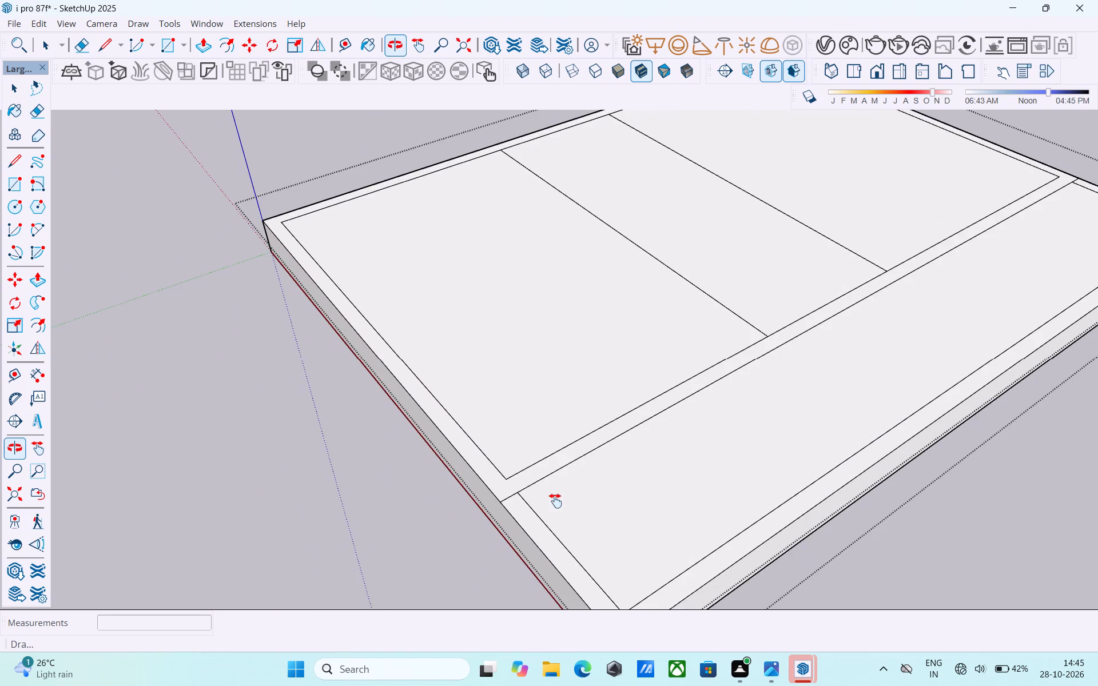
middle_click_drag(555, 501, 461, 493, "shift")
middle_click_drag(775, 411, 626, 450, "shift")
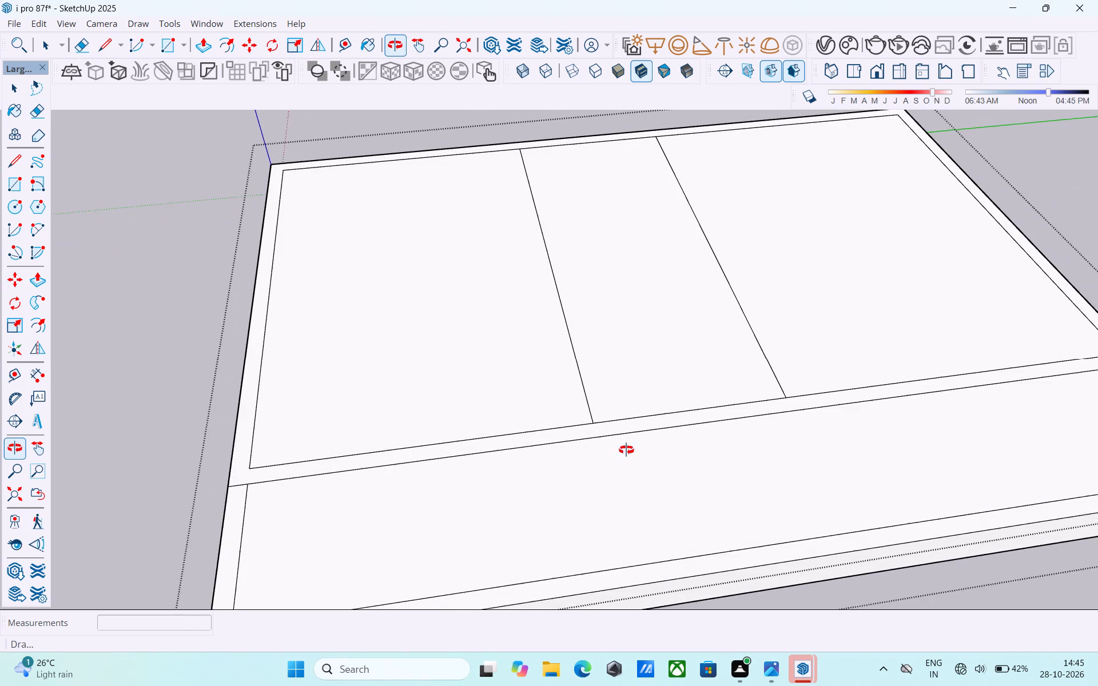
middle_click_drag(626, 450, 626, 450, "shift")
key("space")
middle_click_drag(626, 452, 632, 483)
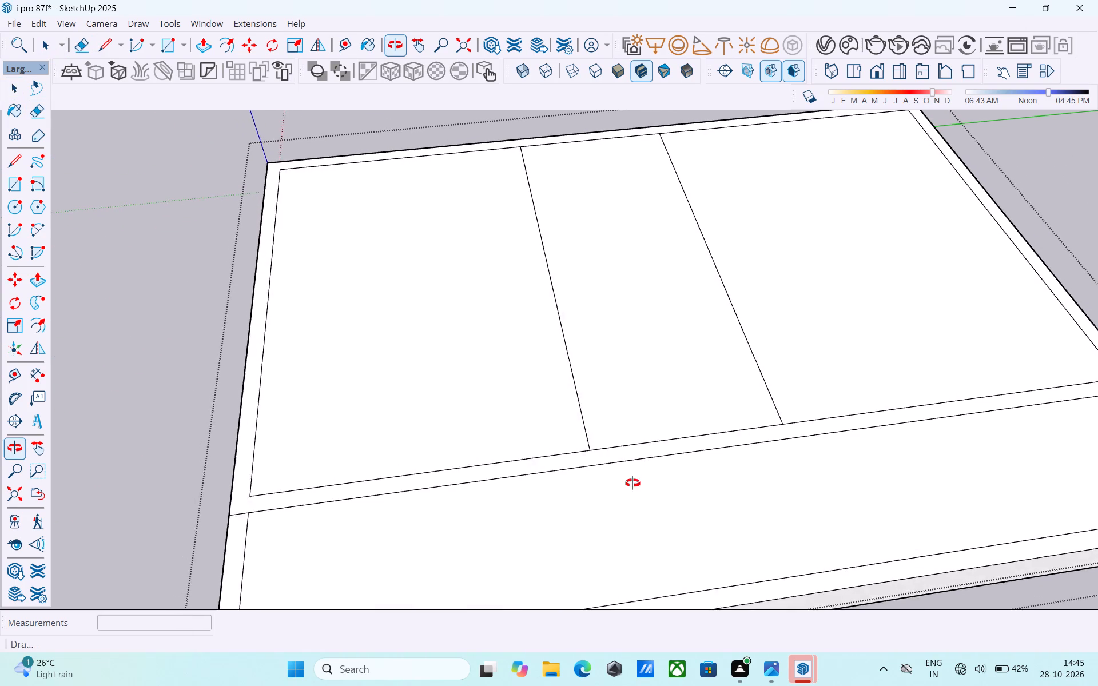
middle_click_drag(632, 483, 639, 491)
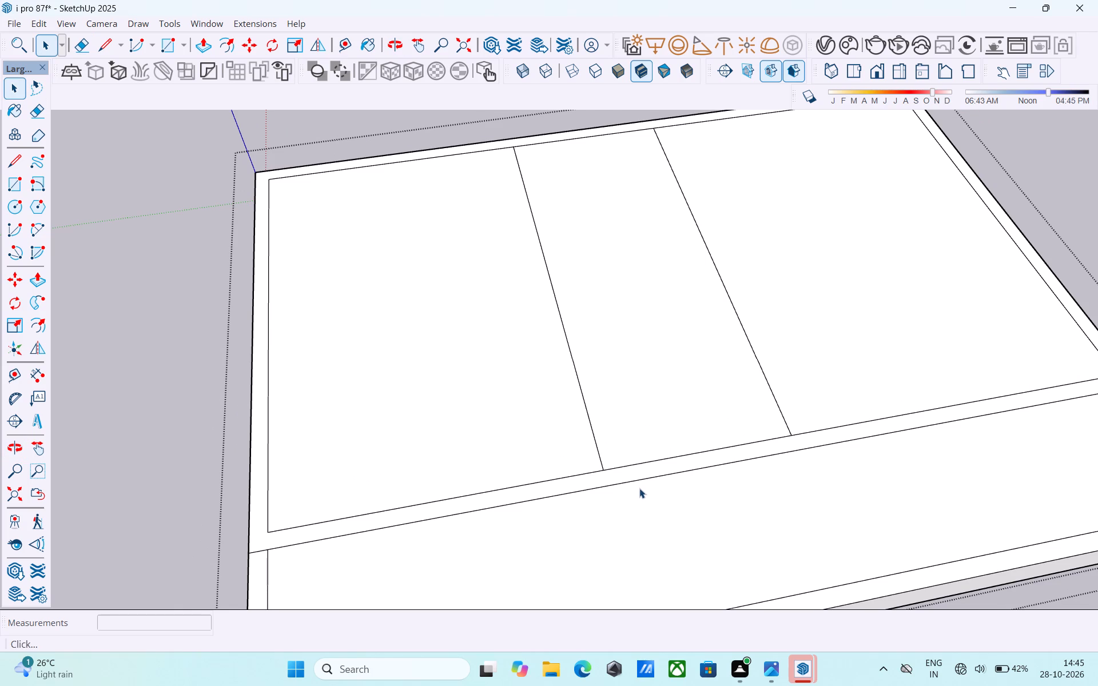
middle_click_drag(639, 486, 612, 465)
scroll(584, 453, "up", 5)
left_click(575, 438)
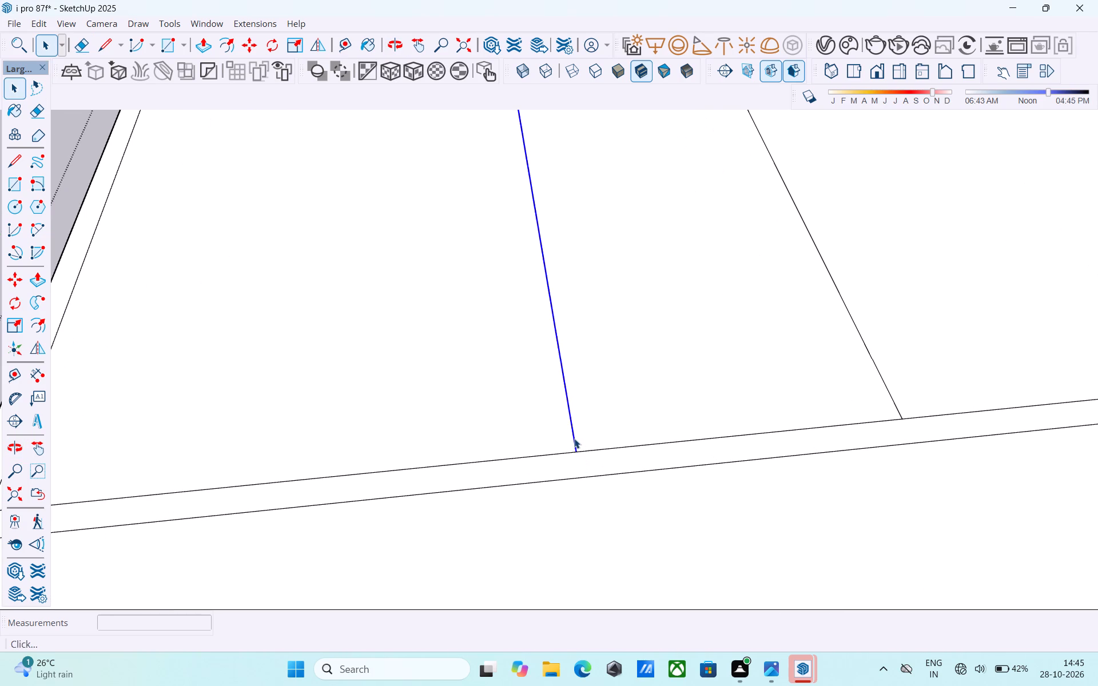
key("m")
left_click(578, 448)
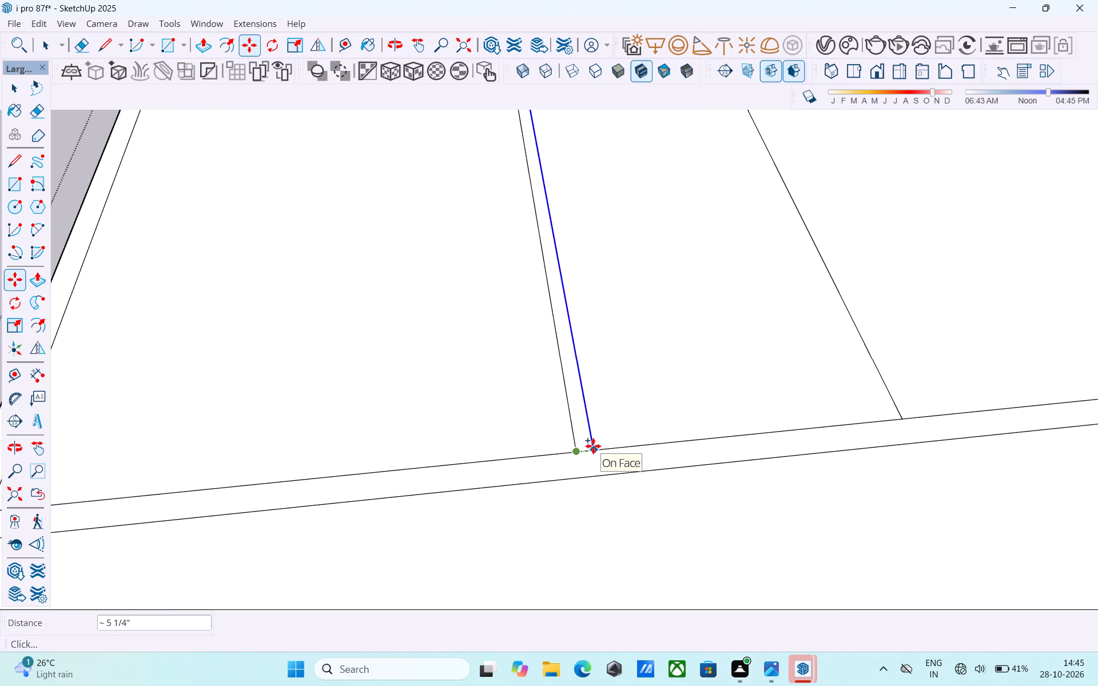
type("6\"")
key("Return")
key("space")
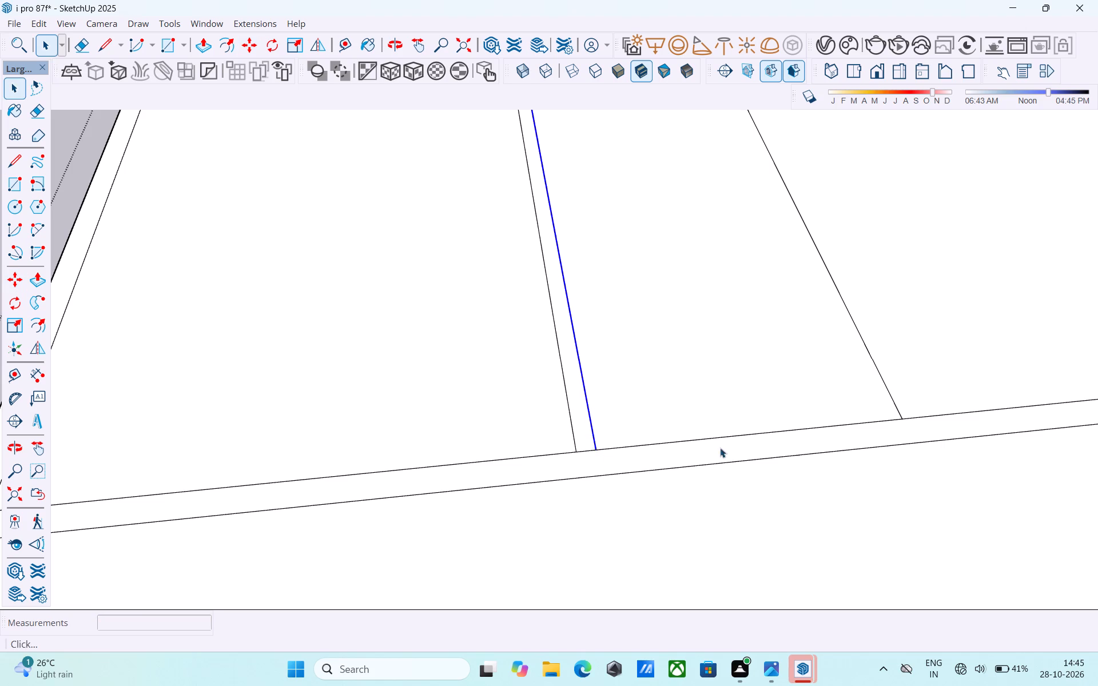
Copy the second dividing line 6" toward the first partition to outline a second partition wall.
scroll(731, 451, "down", 7)
middle_click_drag(599, 420, 526, 384)
middle_click_drag(719, 417, 730, 426)
scroll(731, 427, "up", 2)
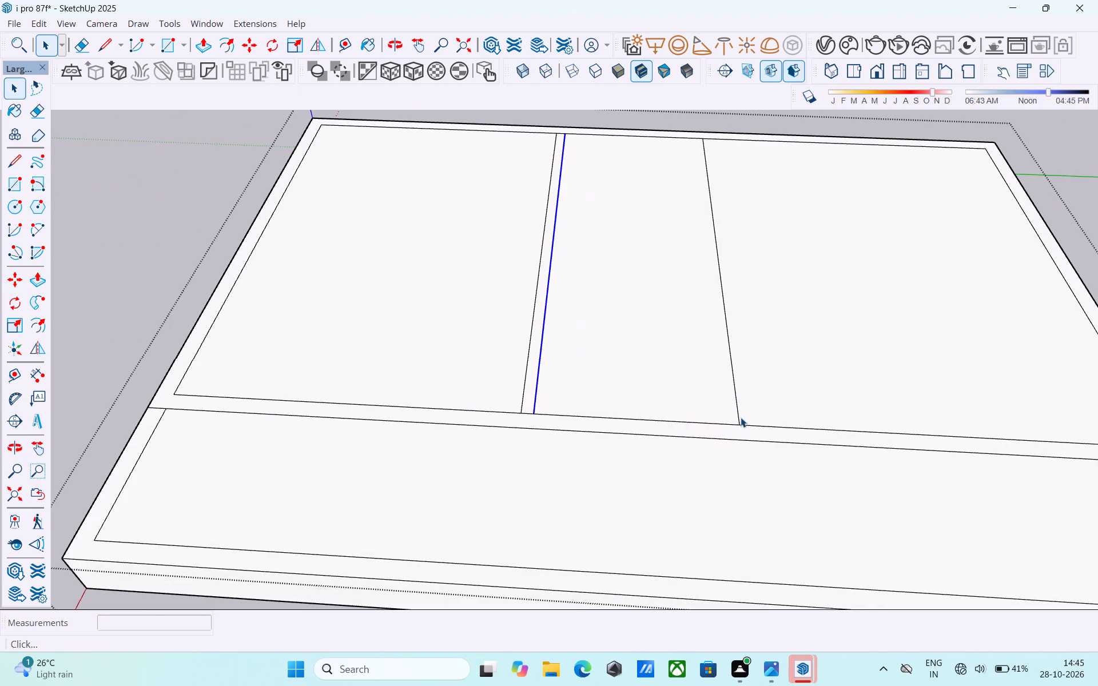
left_click(740, 416)
key("m")
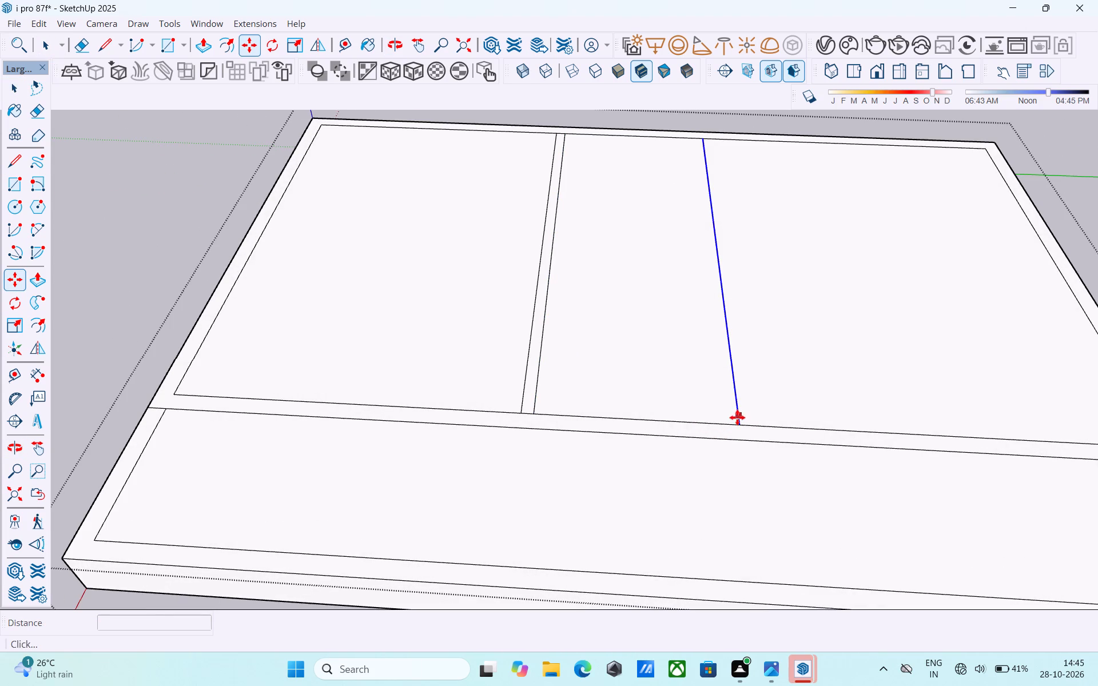
left_click(743, 422)
left_click(721, 422)
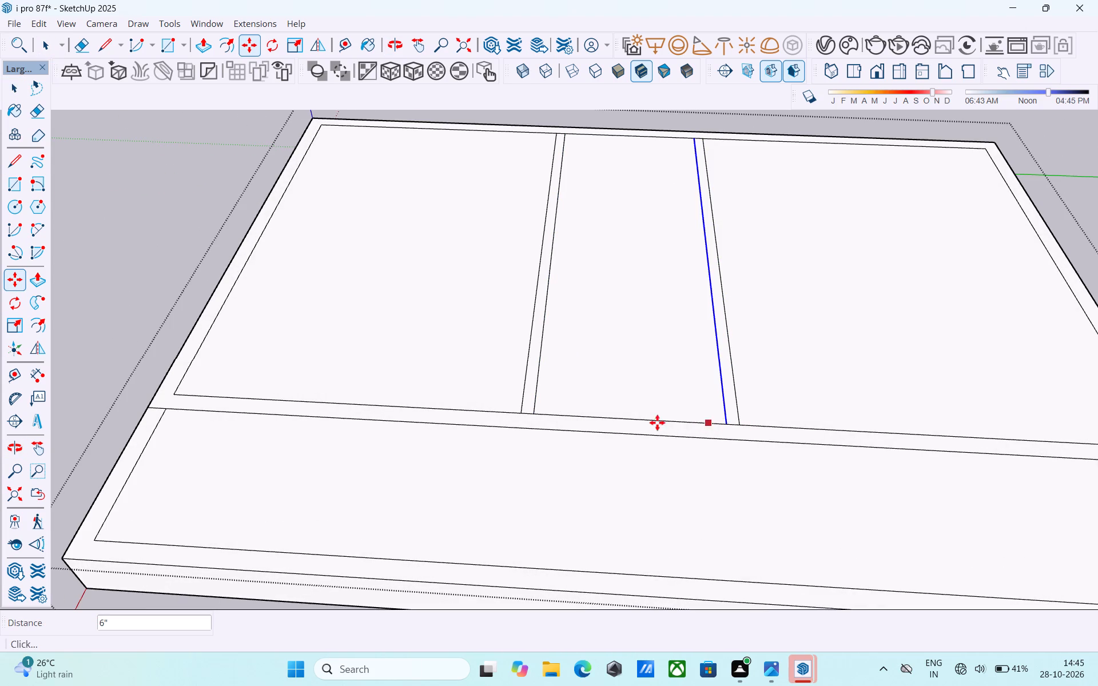
key("space")
Erase the two short line pieces where both 6" partitions meet the 9" cross wall, so the strips join.
key("e")
scroll(500, 424, "up", 7)
left_click(544, 408)
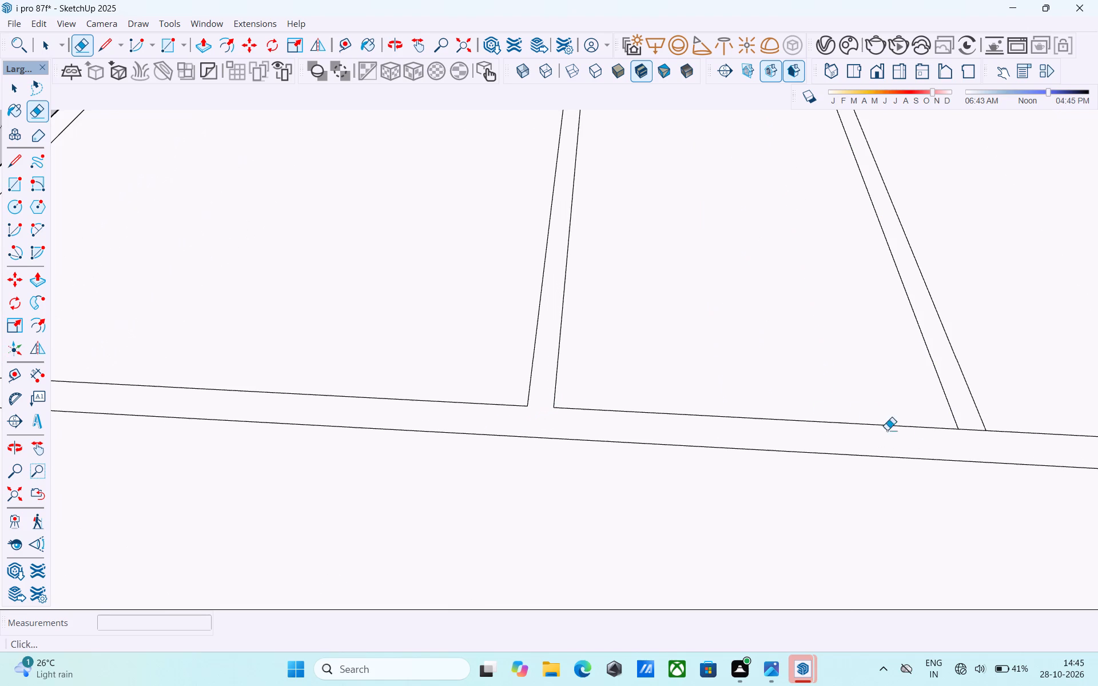
left_click(965, 430)
scroll(958, 432, "down", 2)
scroll(956, 434, "up", 1)
scroll(956, 434, "down", 12)
middle_click_drag(473, 428, 483, 433)
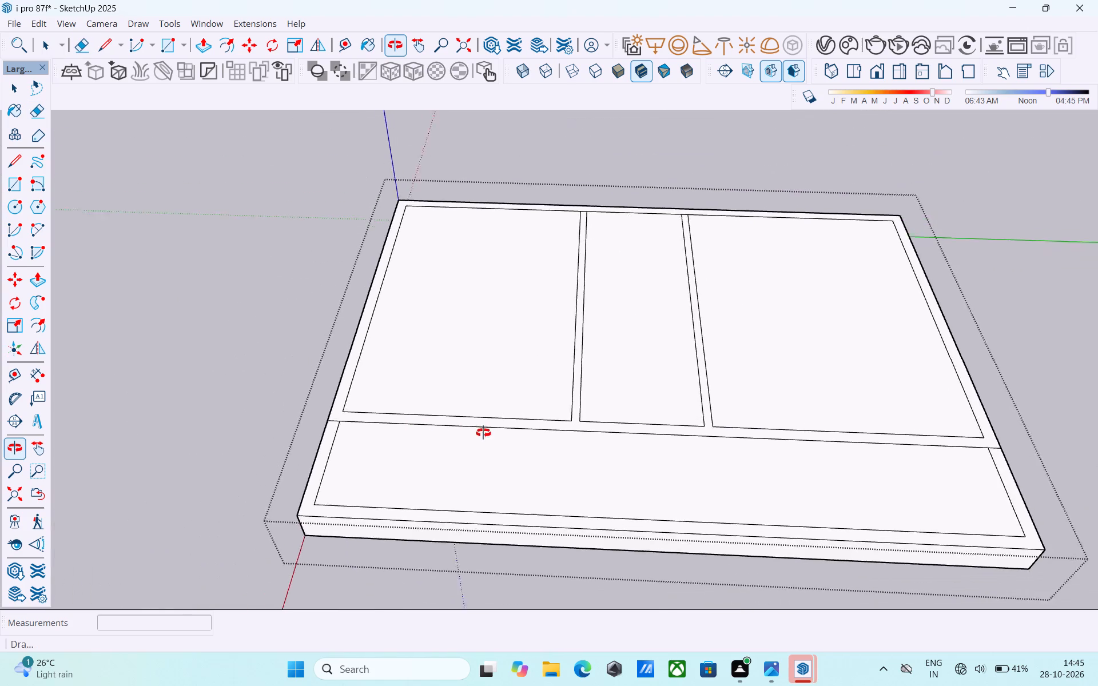
middle_click_drag(483, 433, 635, 453)
Push/Pull the joined wall outline face up 12' to raise the outer walls and partitions.
key("space")
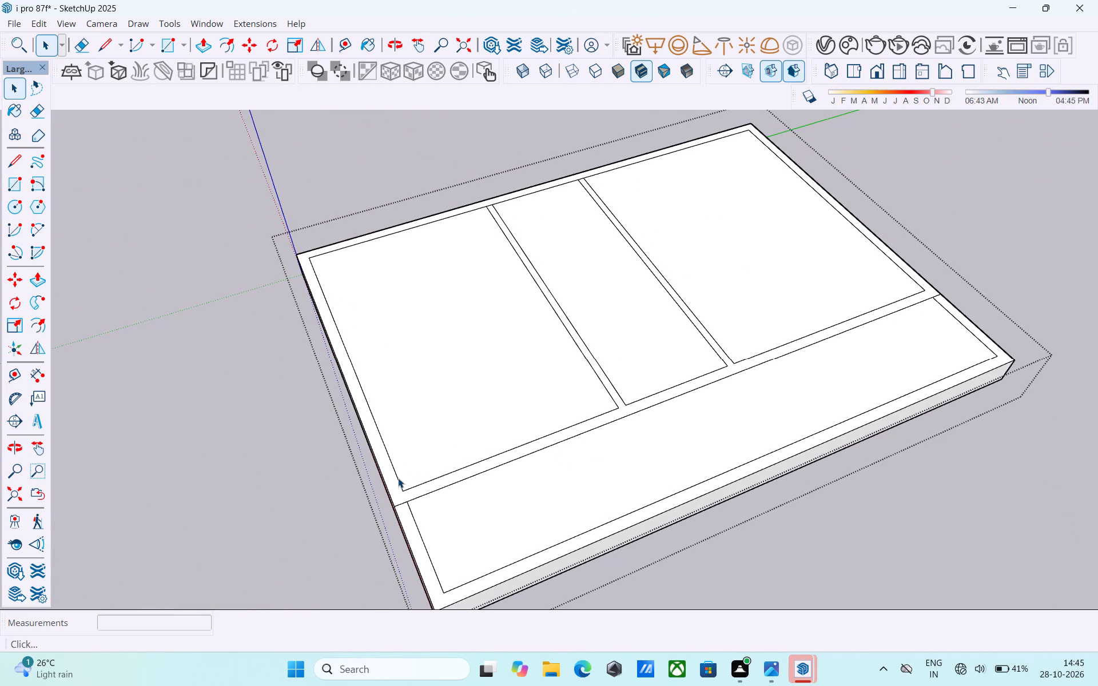
scroll(398, 478, "up", 2)
middle_click_drag(399, 480, 498, 421)
scroll(506, 428, "down", 3)
middle_click_drag(587, 449, 487, 490, "shift")
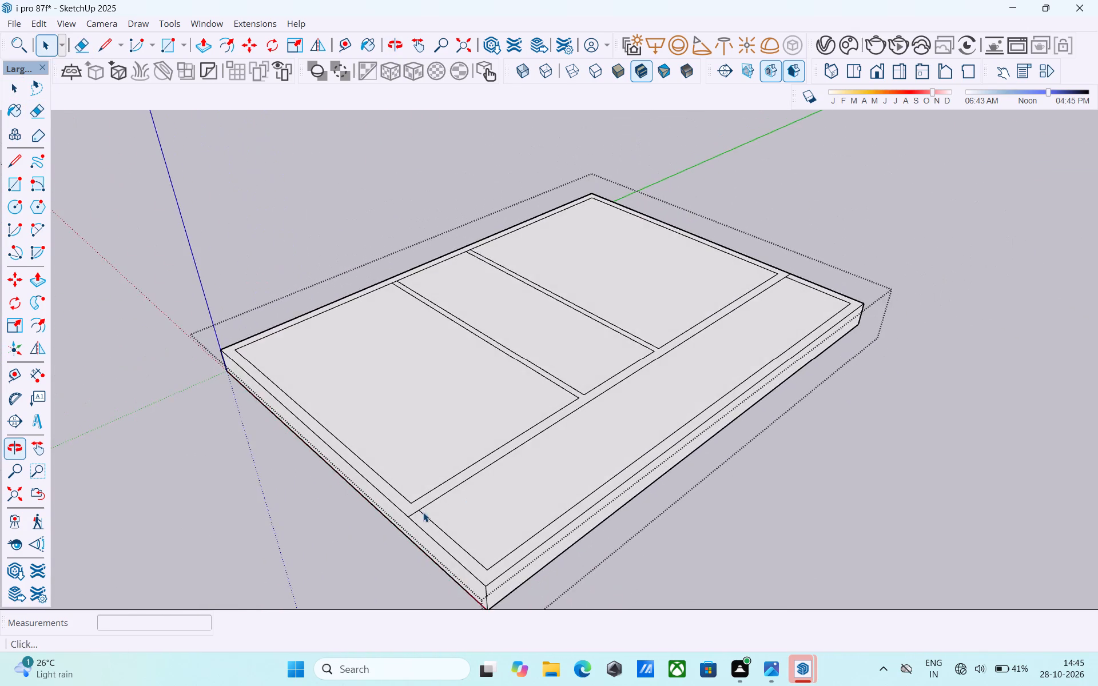
scroll(421, 513, "up", 5)
scroll(417, 510, "down", 1)
middle_click_drag(417, 510, 442, 477)
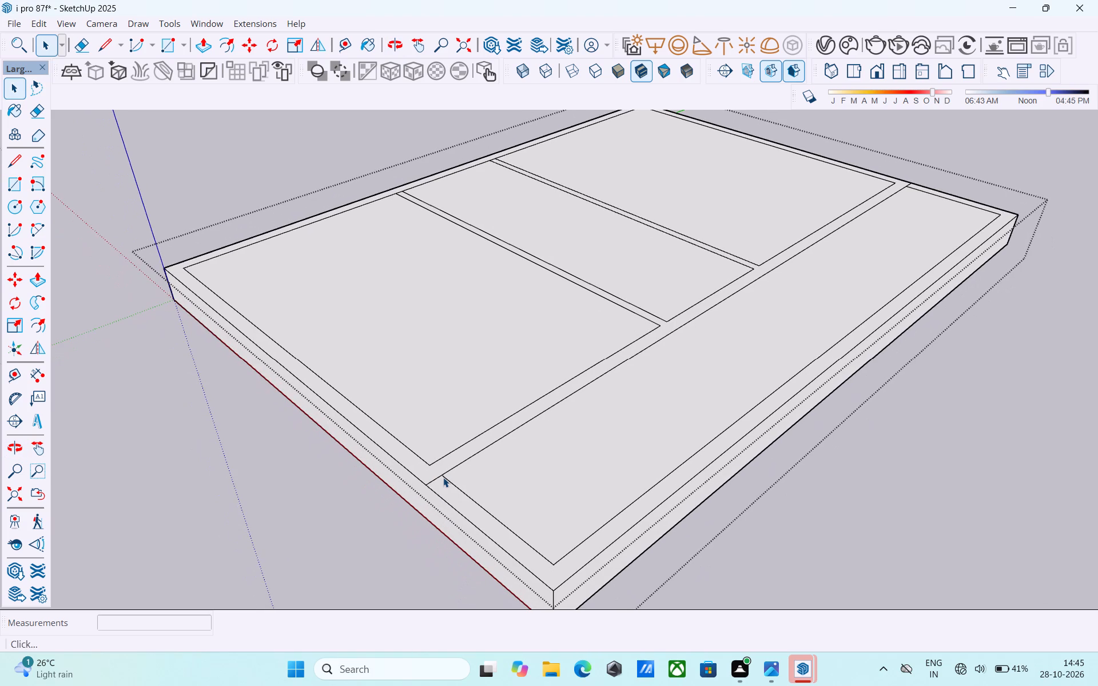
scroll(445, 500, "up", 1)
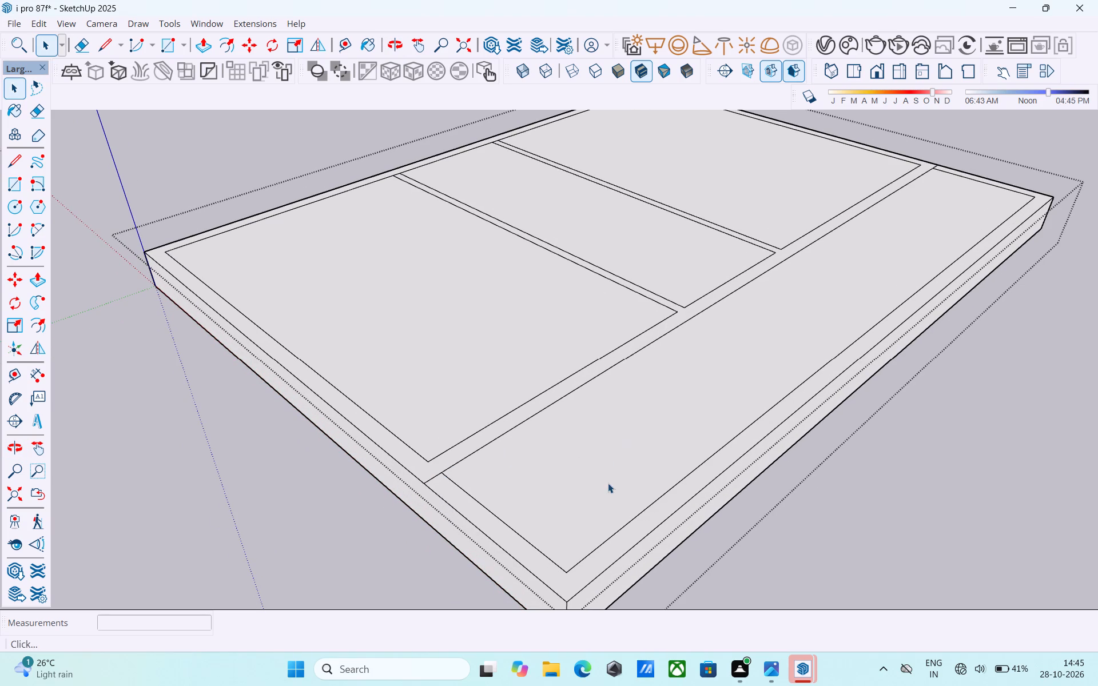
scroll(602, 485, "down", 2)
middle_click_drag(592, 485, 576, 454, "shift")
middle_click_drag(480, 438, 329, 432)
scroll(403, 396, "up", 2)
scroll(404, 396, "down", 1)
middle_click_drag(404, 396, 434, 440, "shift")
scroll(435, 438, "up", 3)
left_click(436, 430)
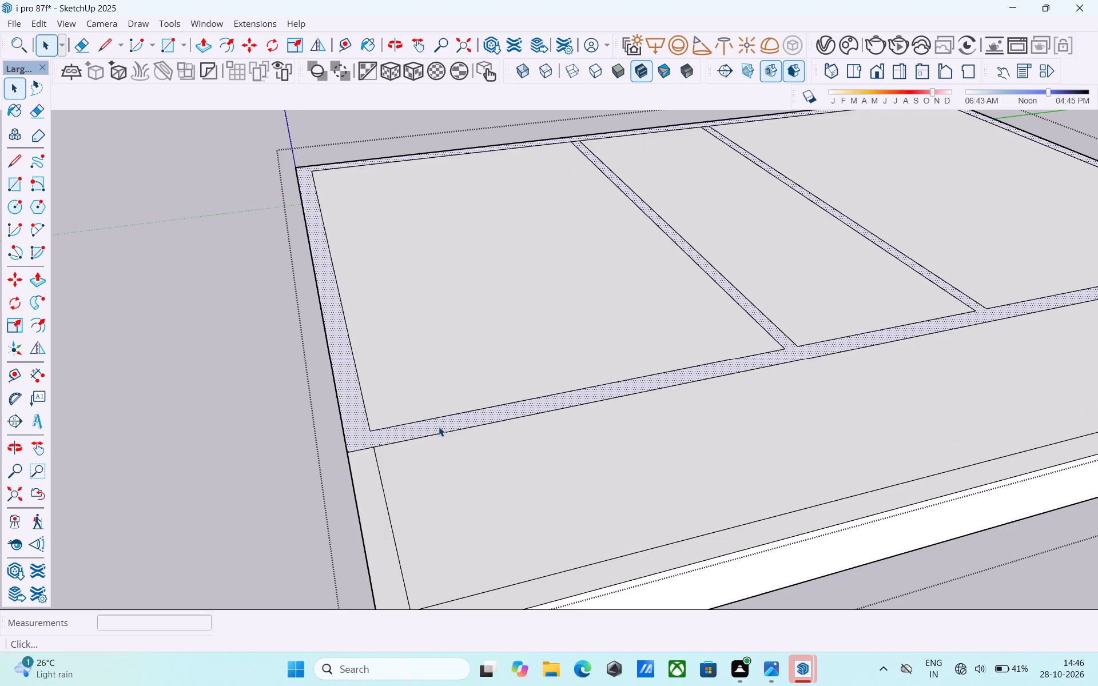
key("p")
left_click(439, 425)
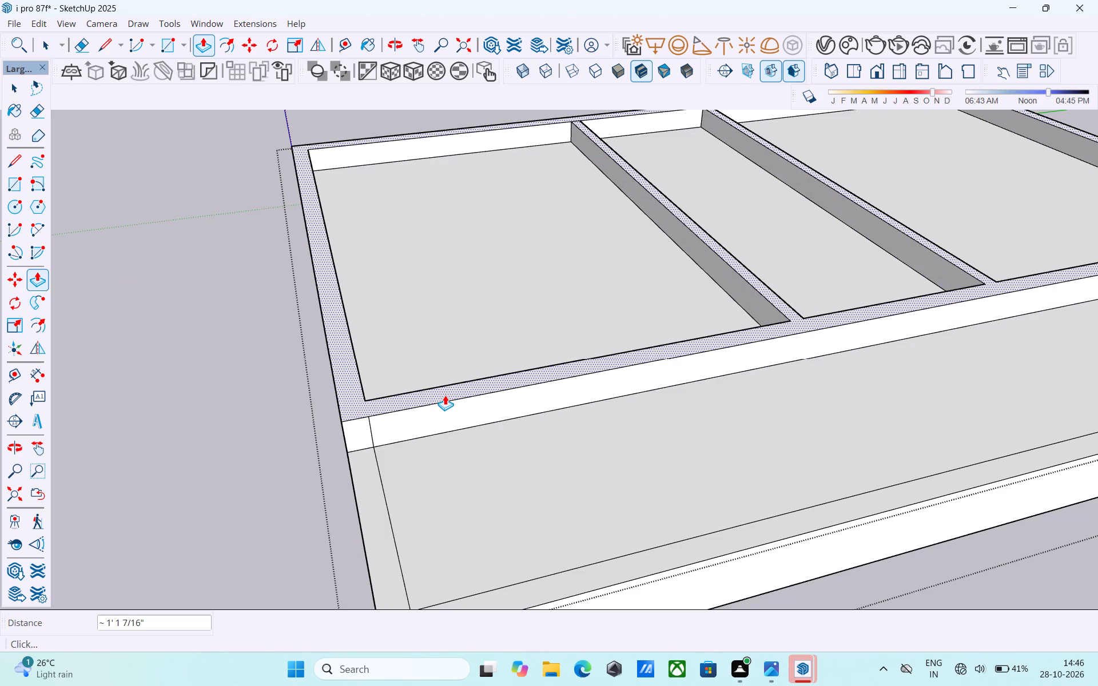
type("12'")
key("Return")
key("space")
Draw two 9" lines across the front wall's top, extending both edges of the partition farther from the origin.
scroll(444, 393, "down", 8)
middle_click(444, 393)
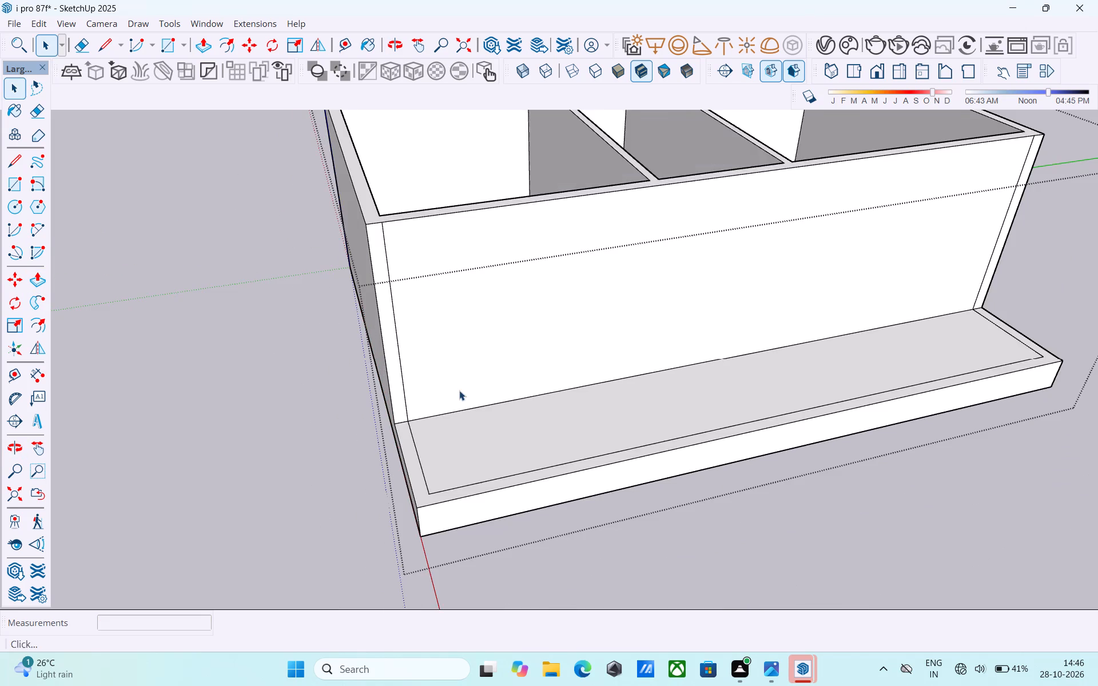
scroll(460, 397, "down", 1)
middle_click_drag(607, 411, 346, 474, "shift")
middle_click_drag(749, 467, 457, 421, "shift")
scroll(457, 422, "down", 1)
middle_click_drag(694, 496, 681, 471)
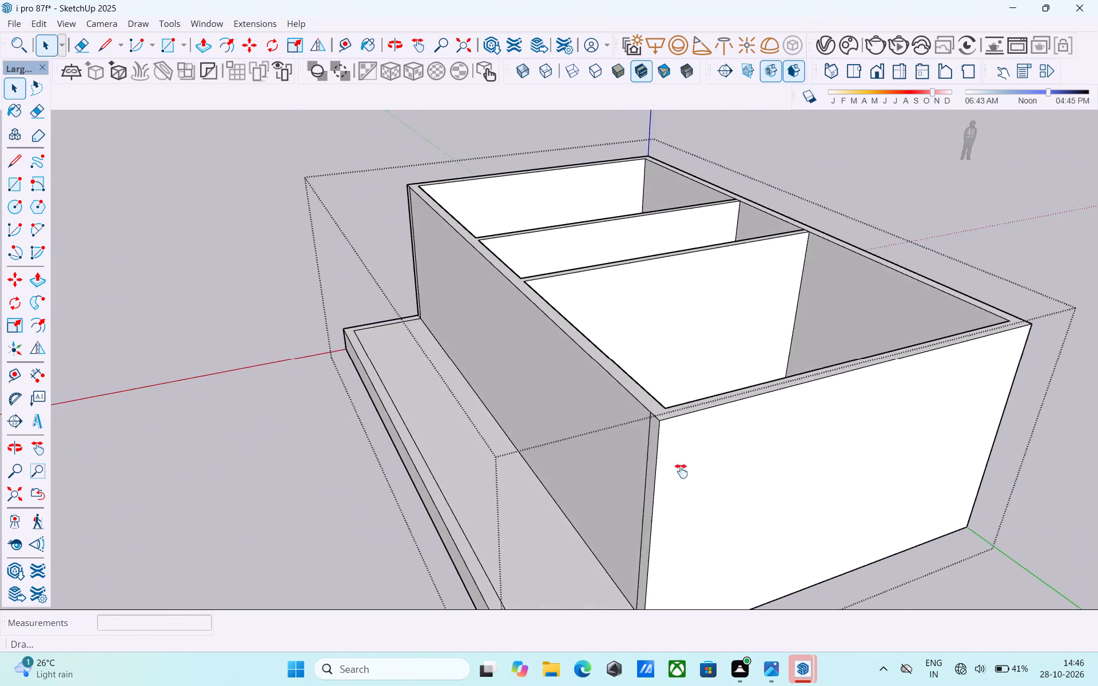
middle_click_drag(681, 471, 937, 443)
middle_click_drag(651, 420, 777, 428)
middle_click_drag(631, 257, 657, 266, "shift")
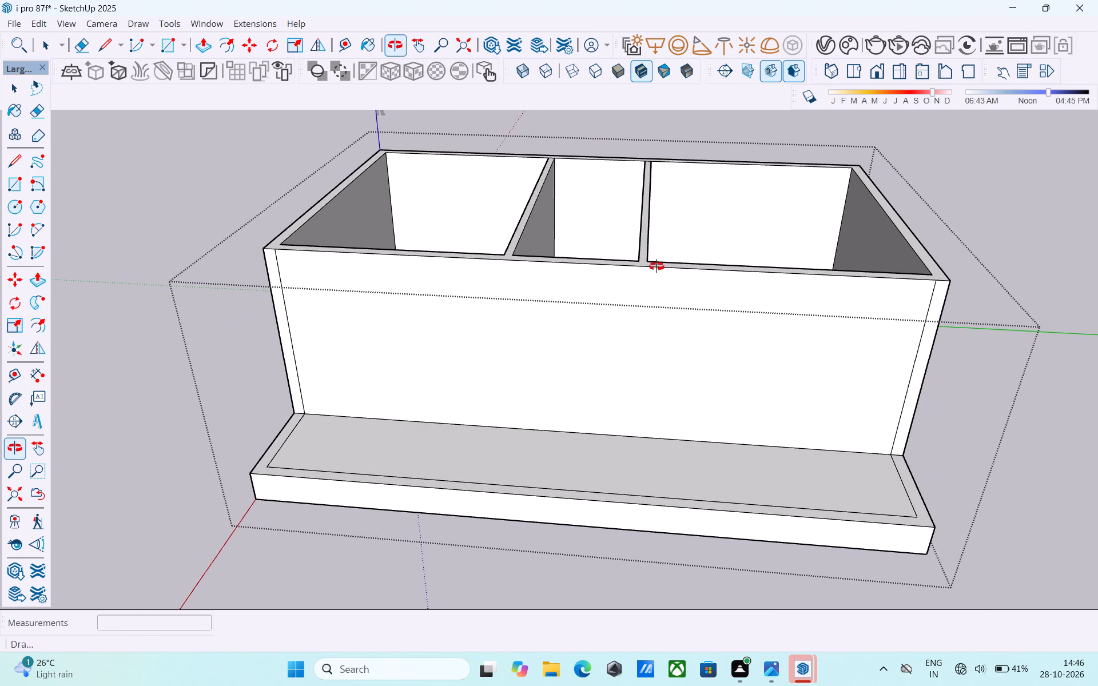
middle_click_drag(657, 266, 657, 267, "shift")
key("l")
scroll(661, 270, "up", 1)
scroll(558, 269, "up", 9)
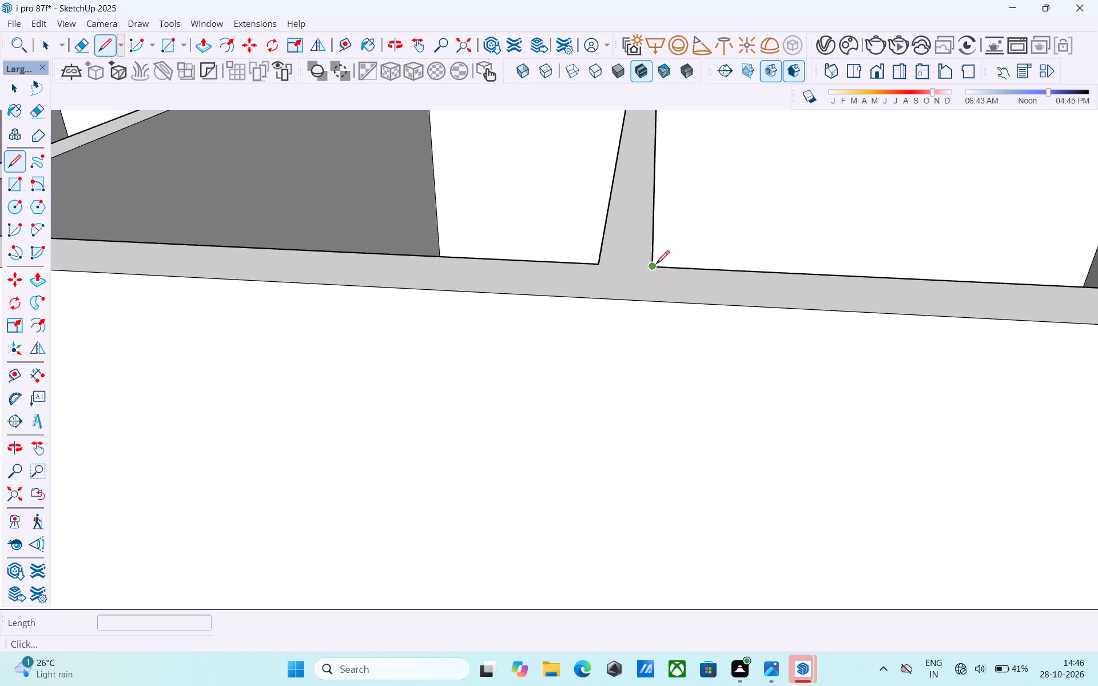
left_click(654, 265)
left_click(650, 306)
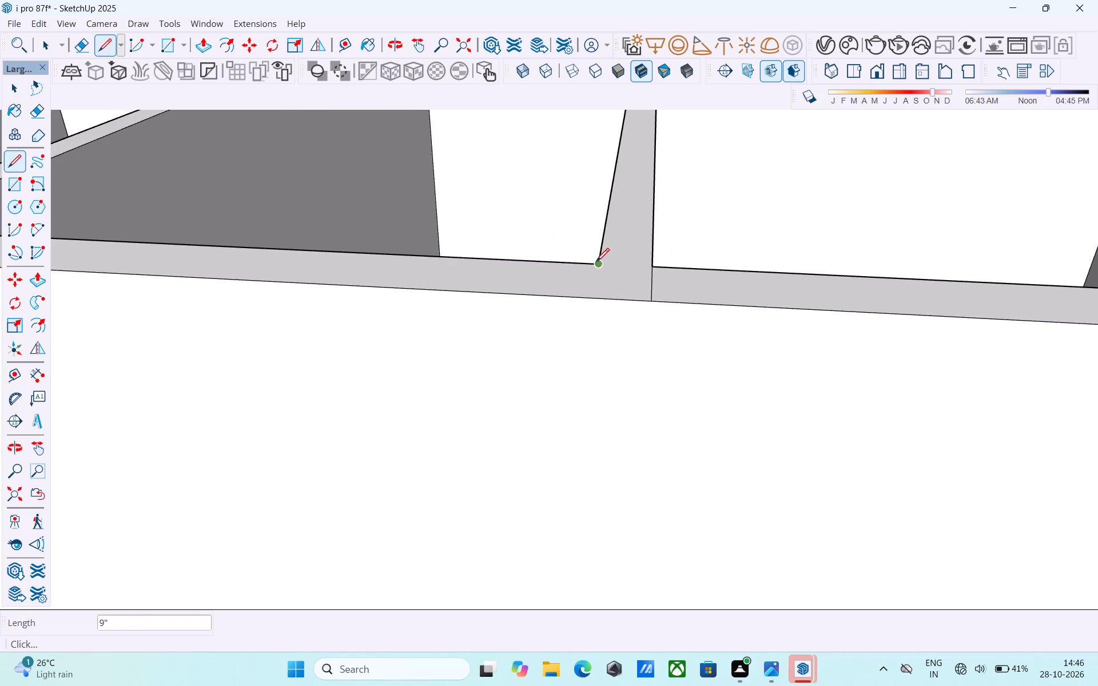
left_click(596, 263)
left_click(596, 293)
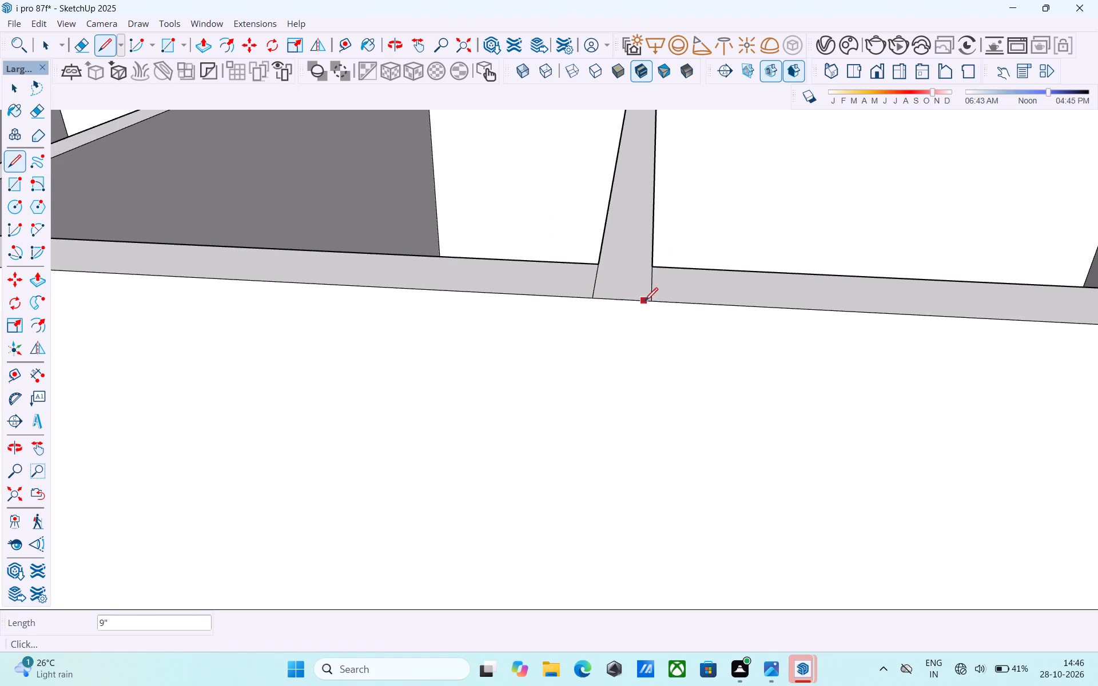
Draw two vertical lines down the front wall from that partition's edge lines to the front strip.
left_click(650, 302)
scroll(650, 302, "down", 5)
middle_click_drag(658, 406, 631, 233)
scroll(658, 407, "down", 1, "shift")
scroll(632, 233, "down", 7)
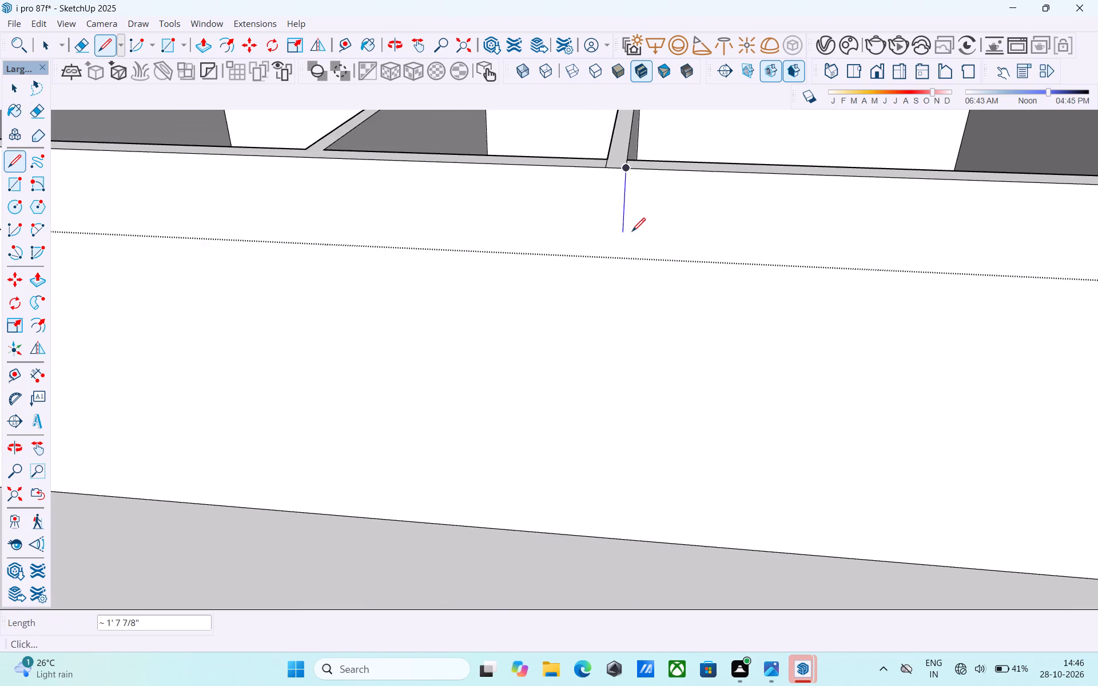
scroll(632, 233, "down", 2)
left_click(618, 459)
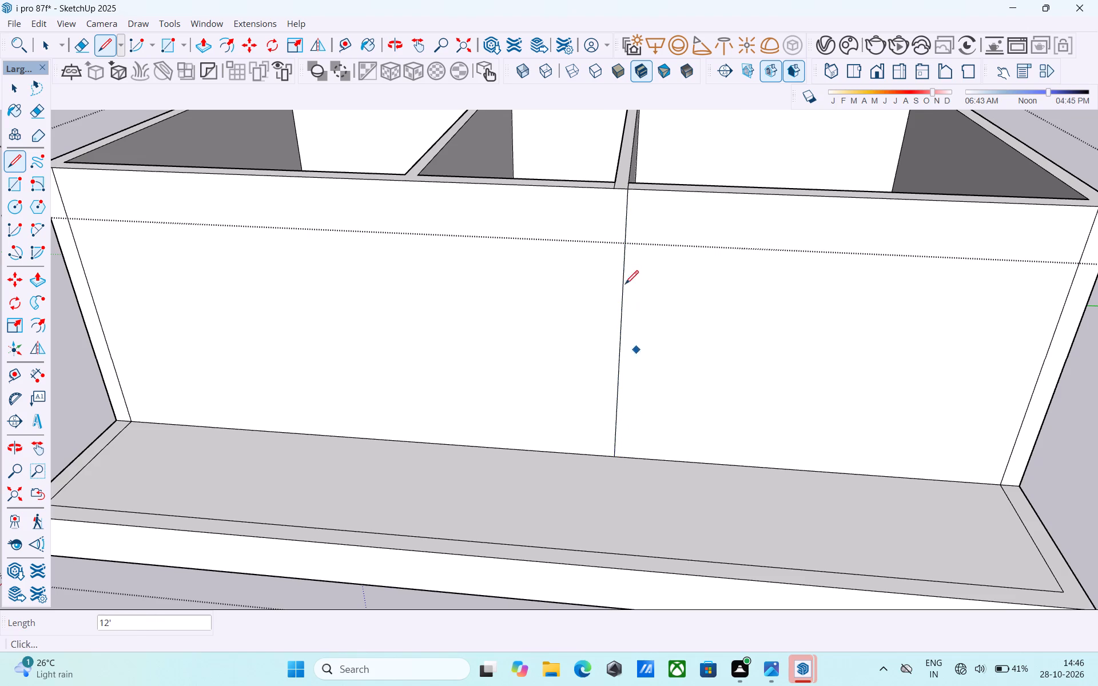
left_click(612, 189)
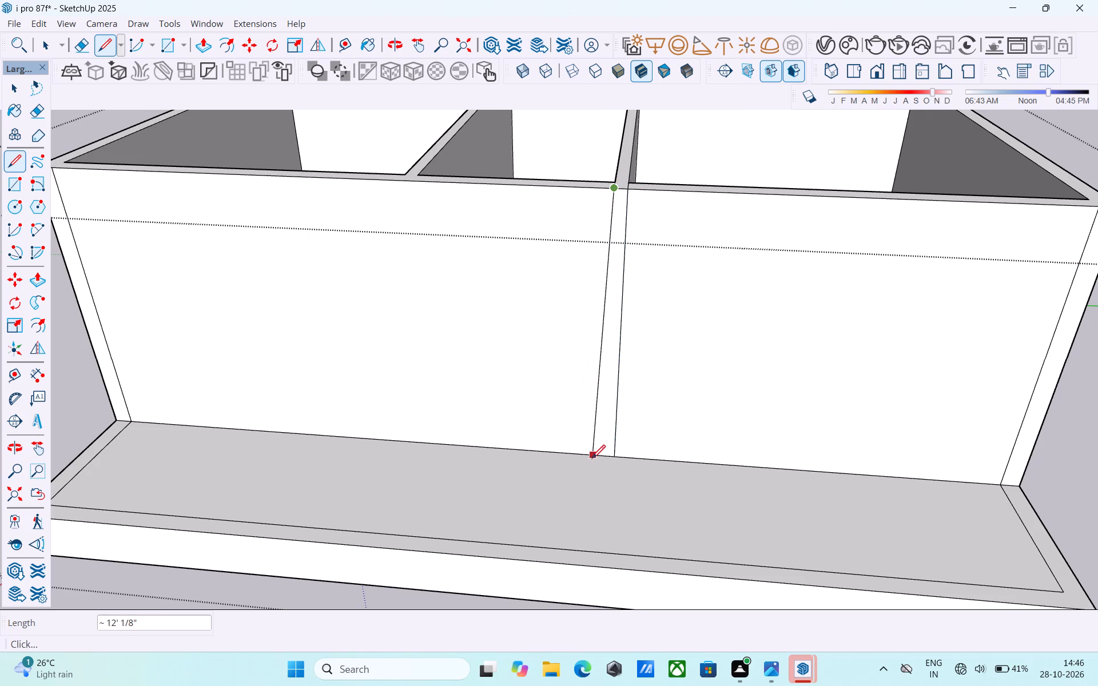
left_click(601, 458)
scroll(606, 449, "down", 5)
middle_click_drag(606, 449, 660, 434, "shift")
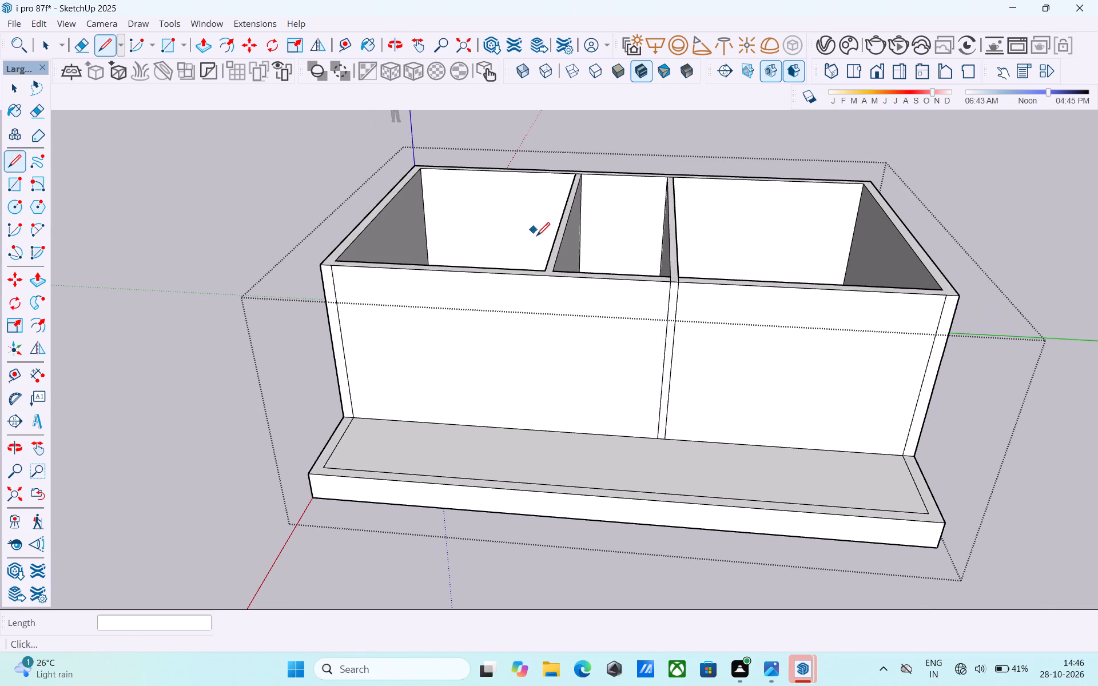
Extend the origin-side edge of the partition nearest the origin across the front wall's top and down its face to the front strip.
scroll(536, 237, "up", 8)
left_click(558, 387)
scroll(562, 376, "down", 5)
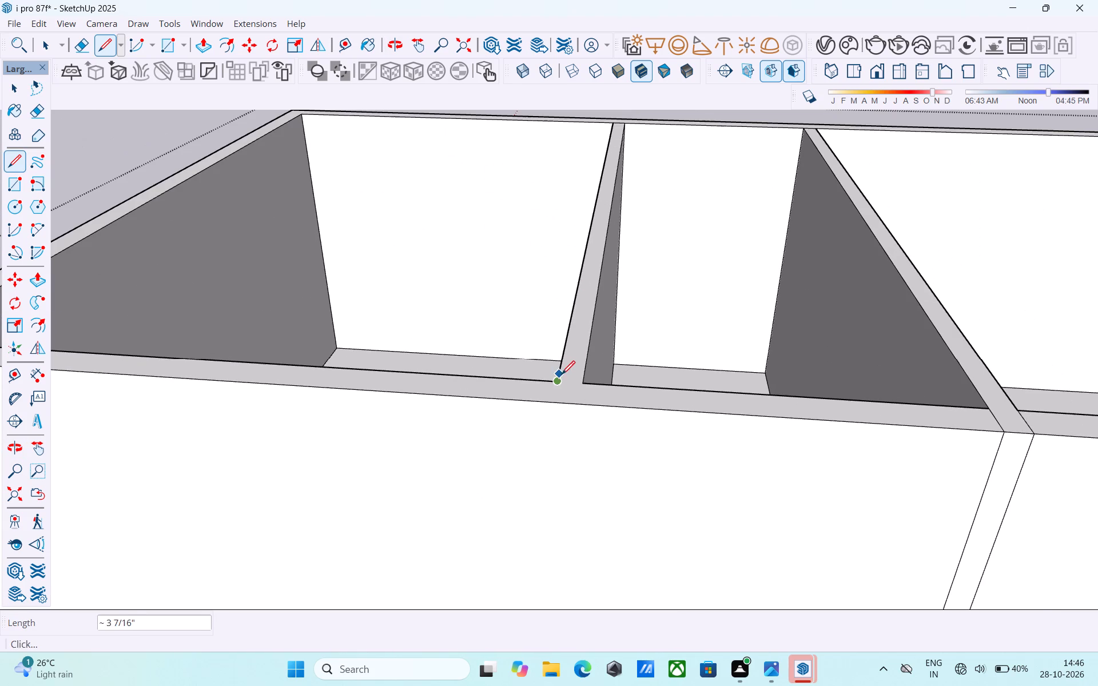
left_click(559, 406)
left_click(552, 409)
scroll(556, 421, "down", 3)
middle_click_drag(564, 473, 561, 131, "shift")
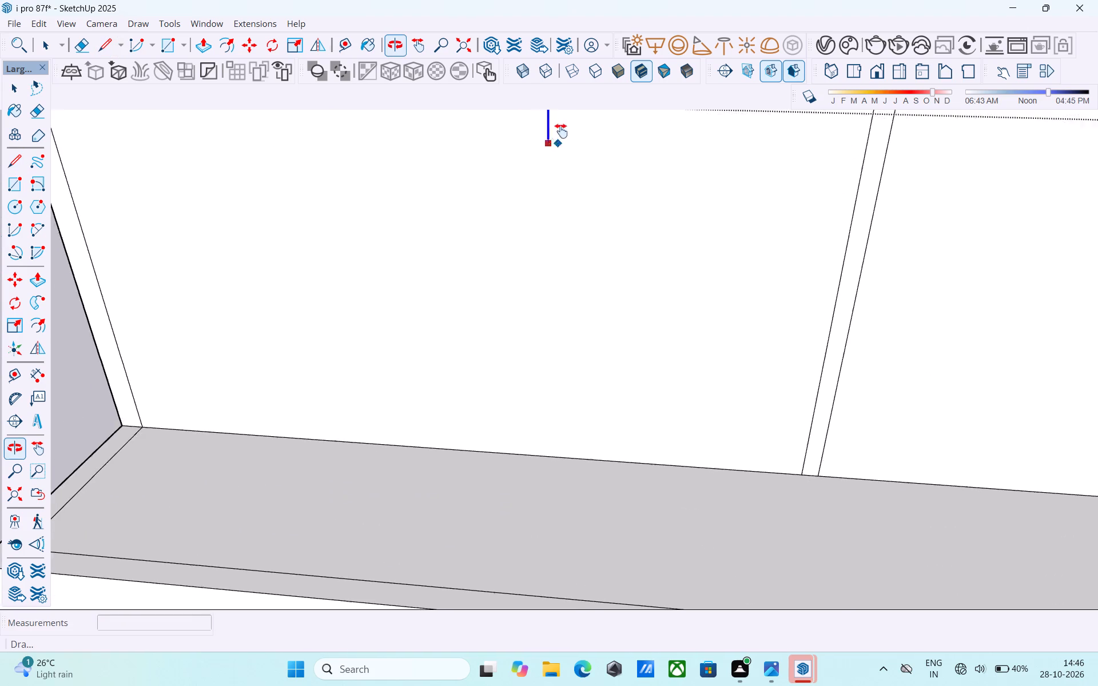
middle_click_drag(561, 131, 562, 130, "shift")
left_click(549, 451)
scroll(574, 336, "down", 5)
middle_click_drag(579, 321, 548, 440, "shift")
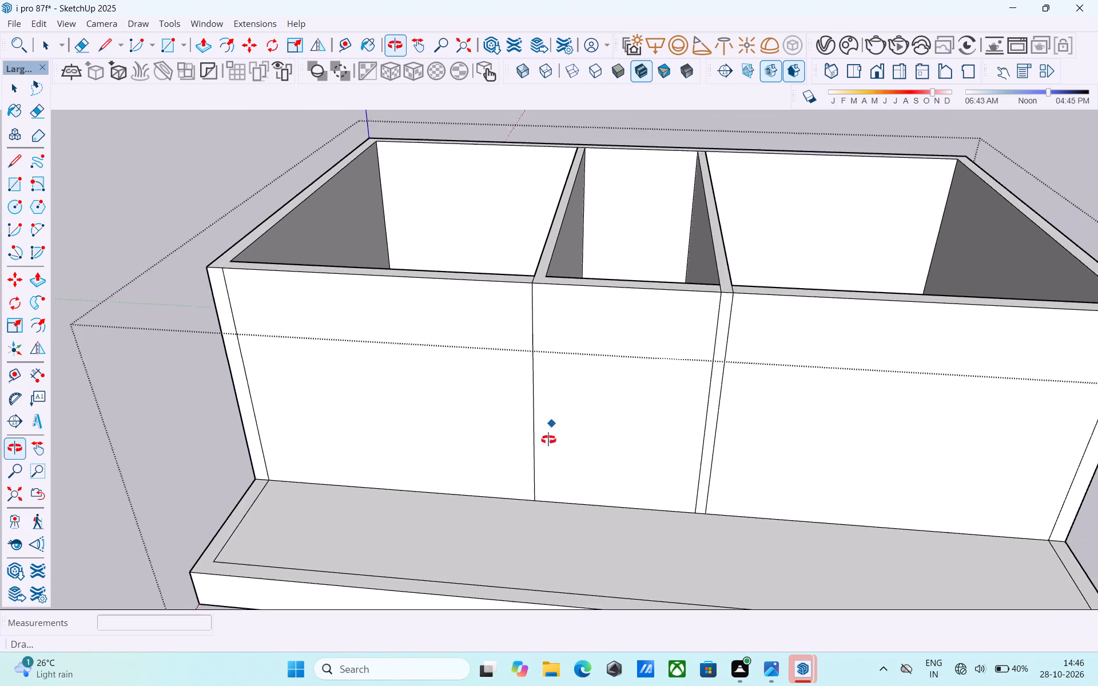
middle_click_drag(548, 440, 548, 441, "shift")
Extend the same partition's other edge across the front wall's top and down its face to the front strip.
scroll(528, 298, "up", 8)
left_click(559, 293)
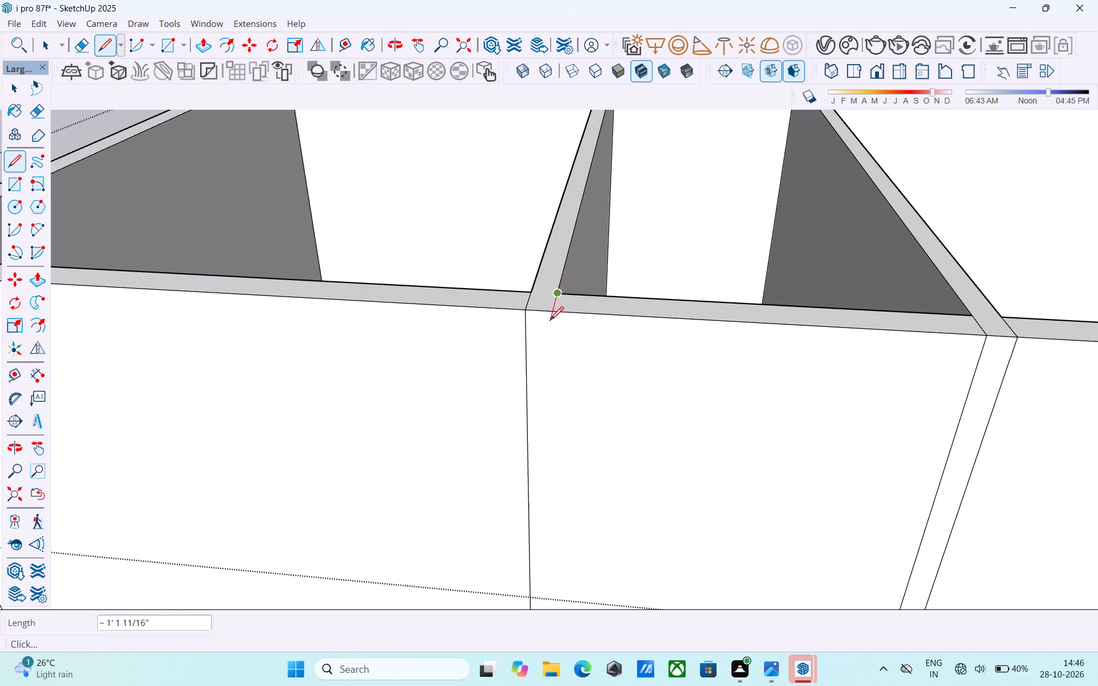
left_click(553, 308)
left_click(554, 314)
scroll(565, 422, "down", 4)
middle_click_drag(563, 436, 520, 193, "shift")
left_click(525, 443)
scroll(525, 443, "down", 5)
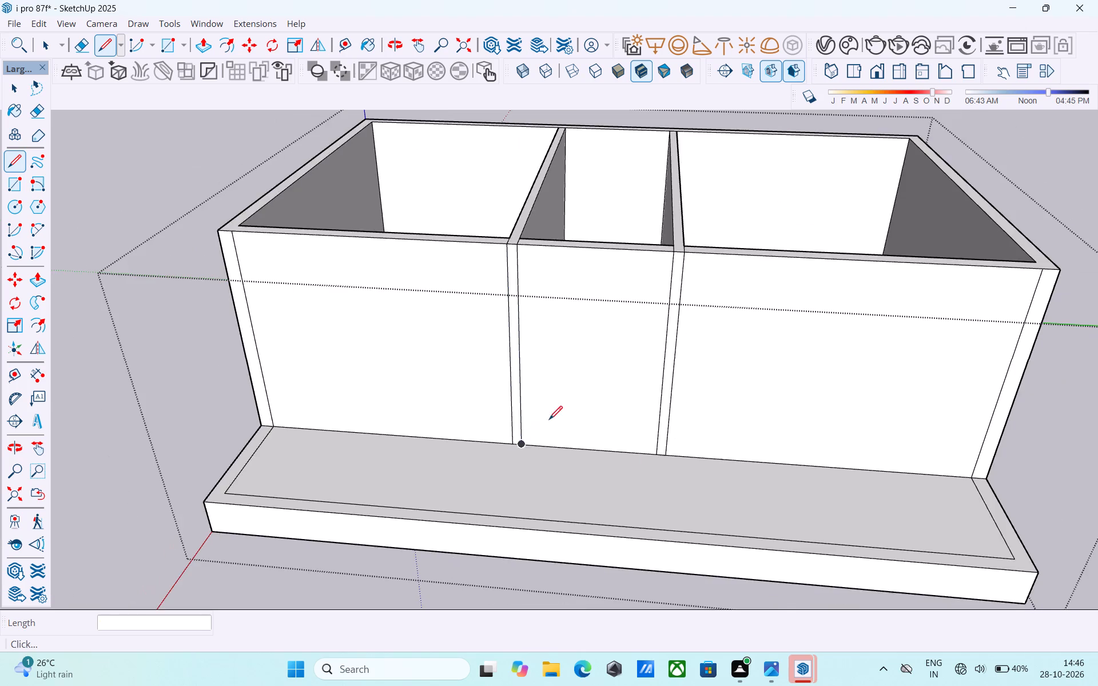
scroll(554, 416, "down", 3)
middle_click_drag(554, 416, 547, 317, "shift")
middle_click_drag(600, 322, 511, 350)
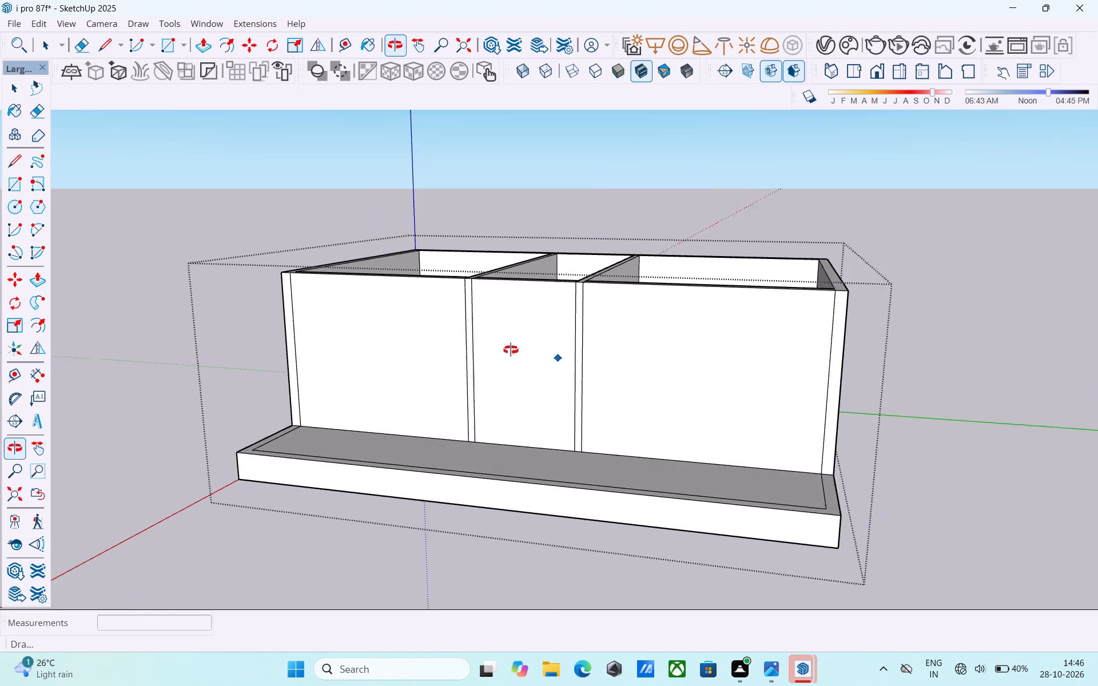
middle_click_drag(511, 350, 502, 352)
middle_click_drag(670, 350, 646, 354, "shift")
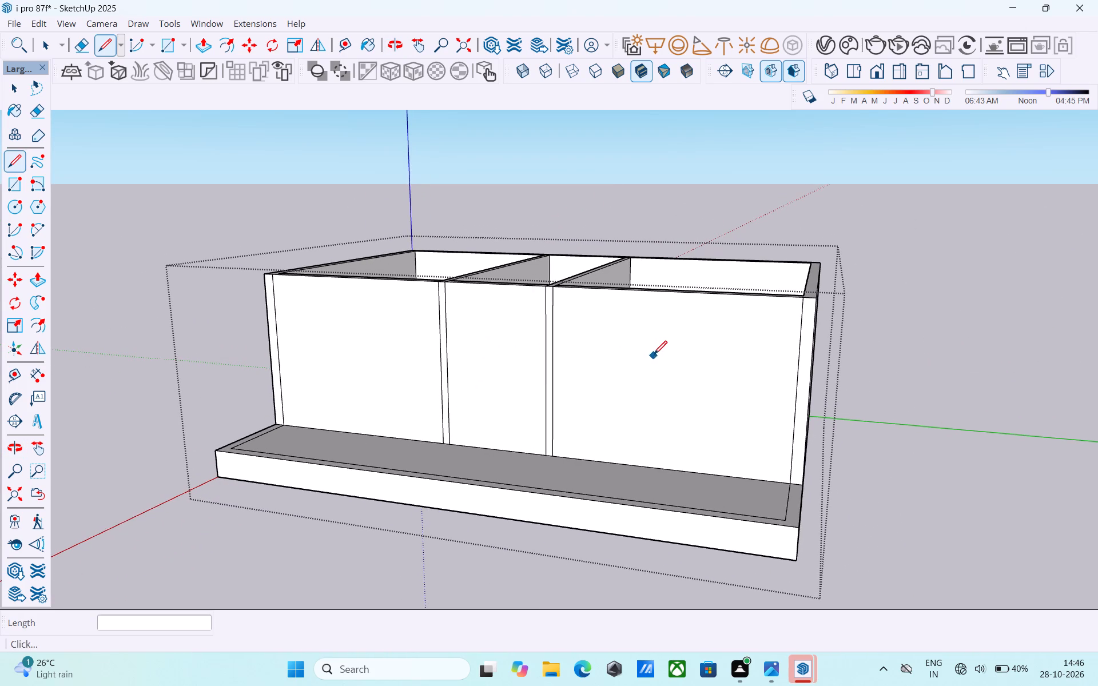
middle_click_drag(654, 357, 655, 448)
key("space")
Draw a rectangle between opposite inner wall-top corners to cover the room nearest the origin.
middle_click_drag(495, 253, 494, 253)
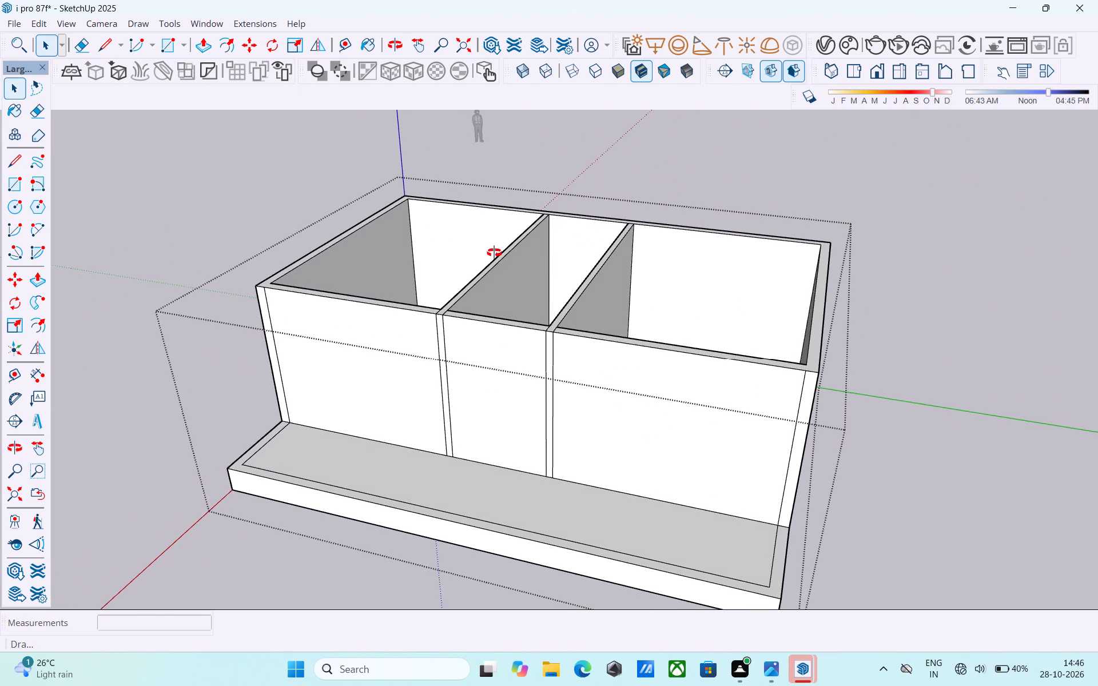
middle_click_drag(494, 253, 504, 254)
key("r")
scroll(429, 214, "up", 7)
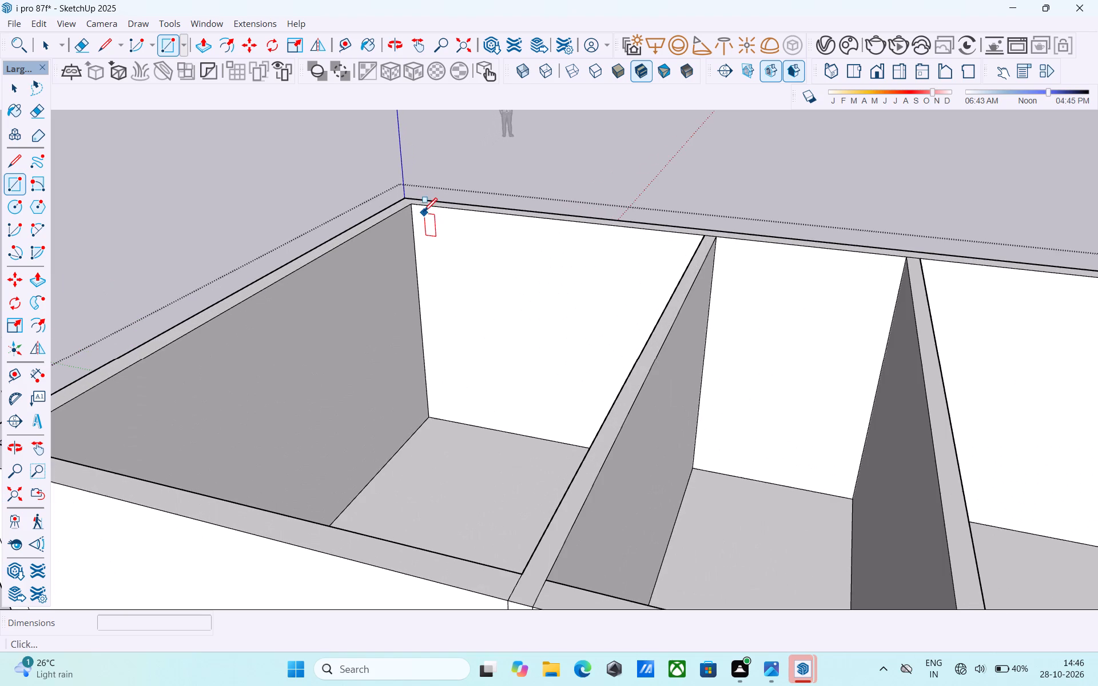
left_click(411, 205)
scroll(441, 265, "down", 4)
middle_click_drag(507, 185, 555, 252, "shift")
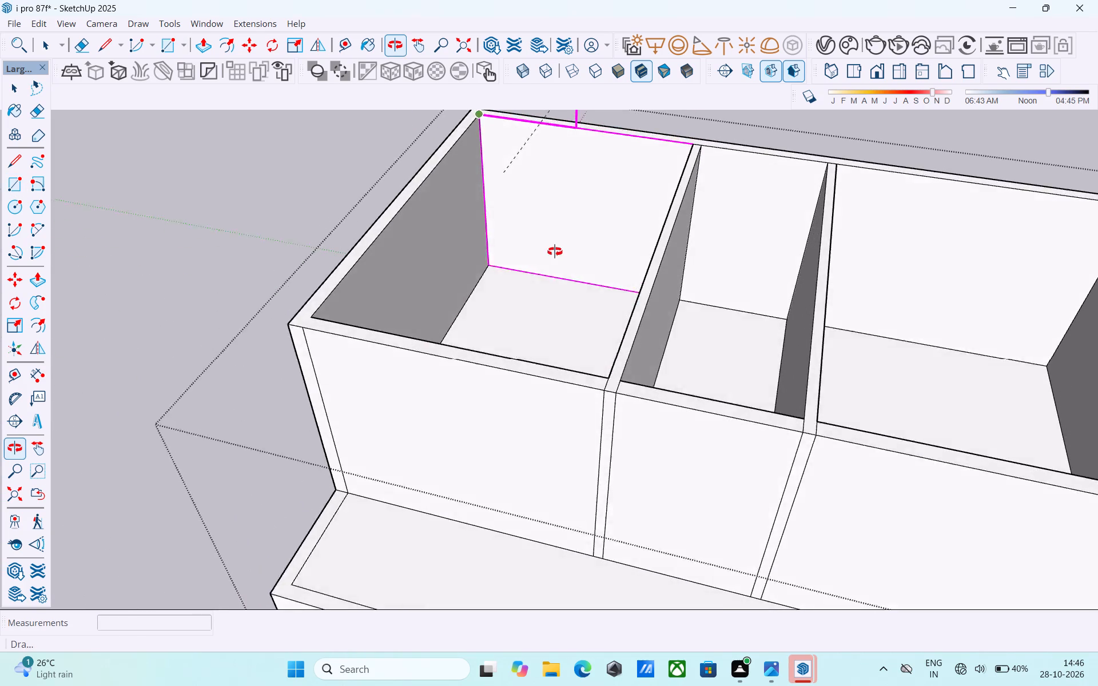
middle_click_drag(555, 252, 560, 264, "shift")
left_click(615, 402)
scroll(615, 401, "down", 3)
middle_click_drag(613, 401, 568, 407, "shift")
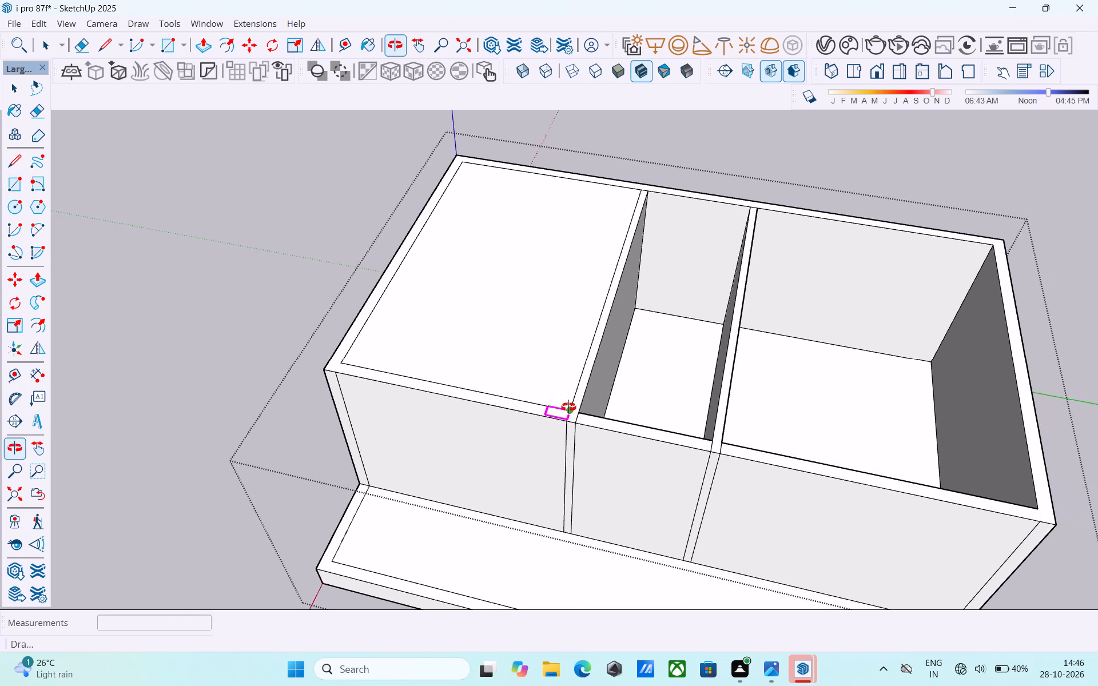
middle_click_drag(568, 407, 604, 398, "shift")
Reverse the new face that covers the room nearest the origin.
key("space")
left_click(569, 306)
right_click(568, 306)
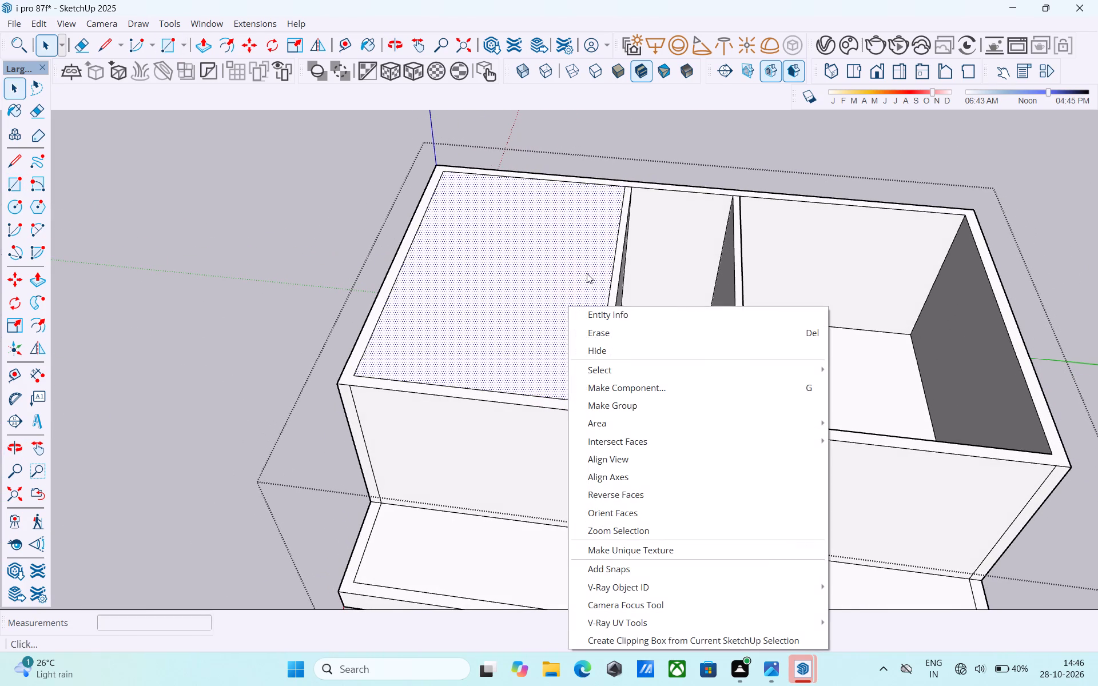
left_click(630, 498)
Draw a 6" vertical line upward from the covered room's inner wall-top corner nearest the origin.
scroll(570, 462, "down", 4)
middle_click_drag(526, 458, 506, 465, "shift")
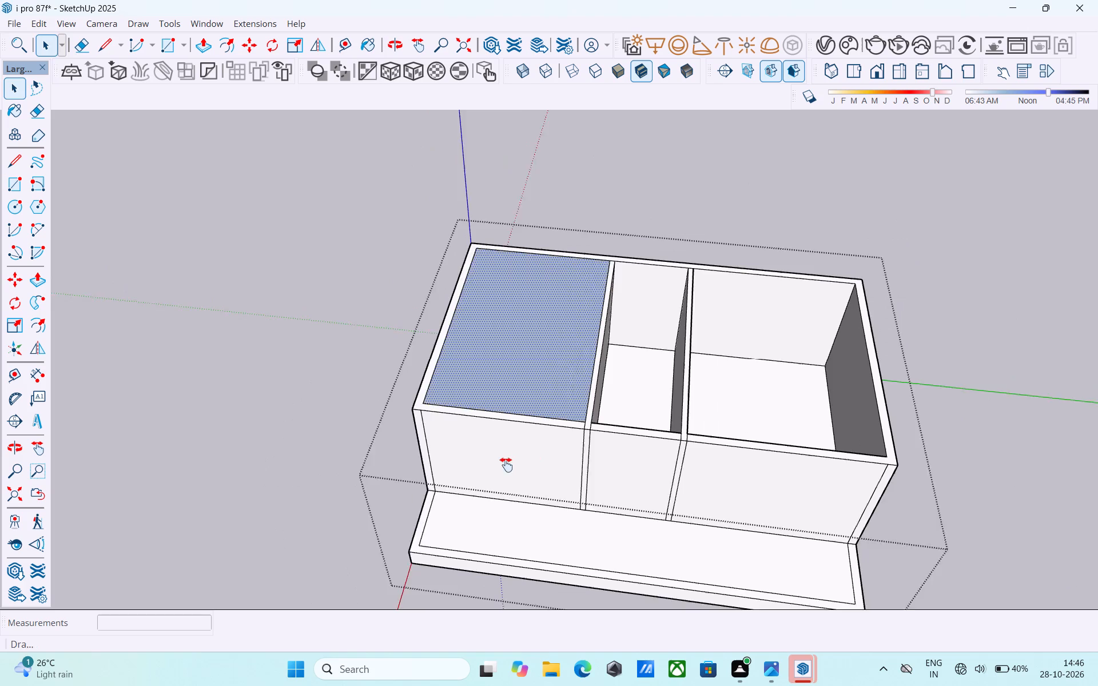
middle_click_drag(506, 465, 468, 426, "shift")
key("l")
scroll(475, 323, "up", 1)
scroll(457, 261, "up", 8)
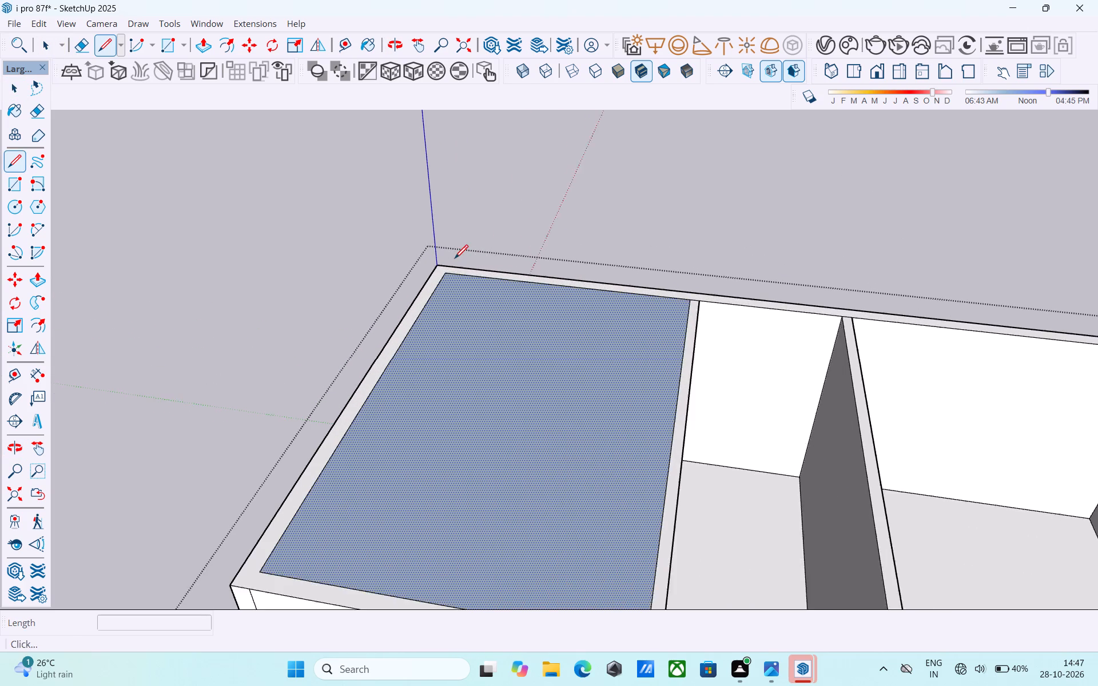
left_click(448, 270)
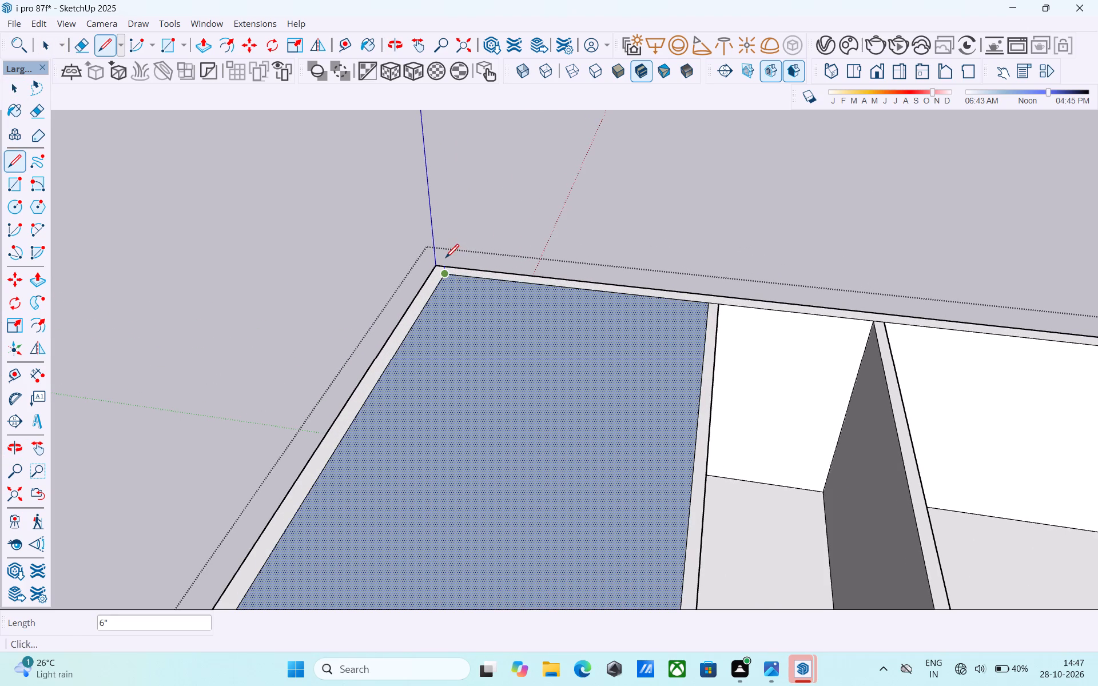
middle_click_drag(445, 259, 453, 231)
scroll(441, 297, "up", 9)
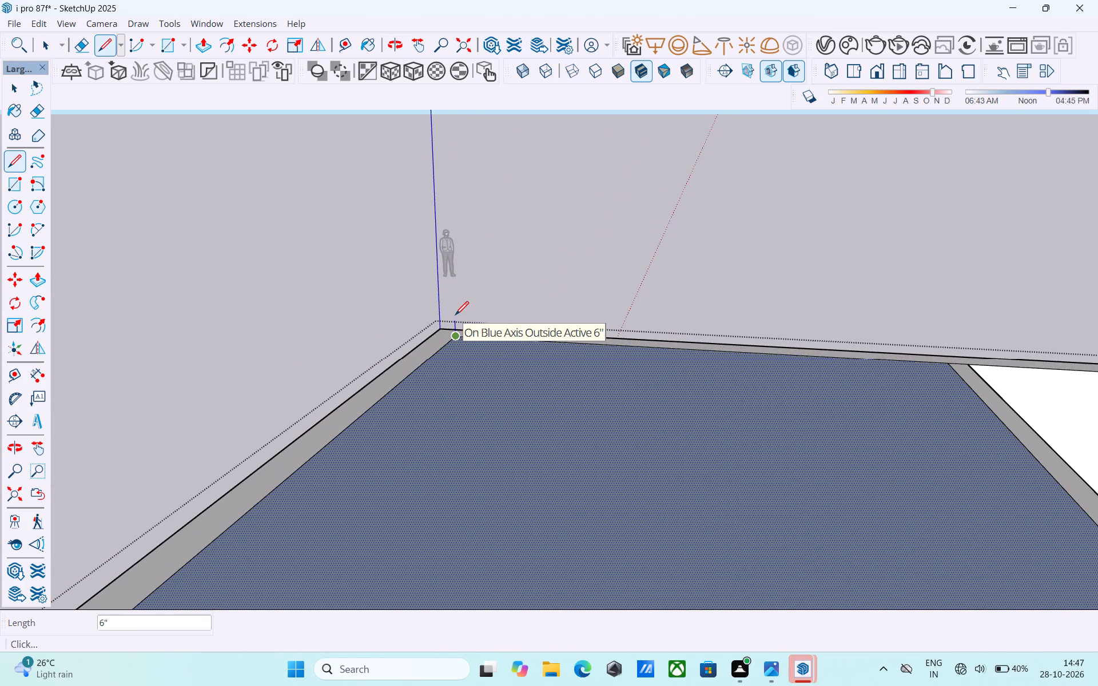
left_click(455, 316)
scroll(456, 322, "down", 10)
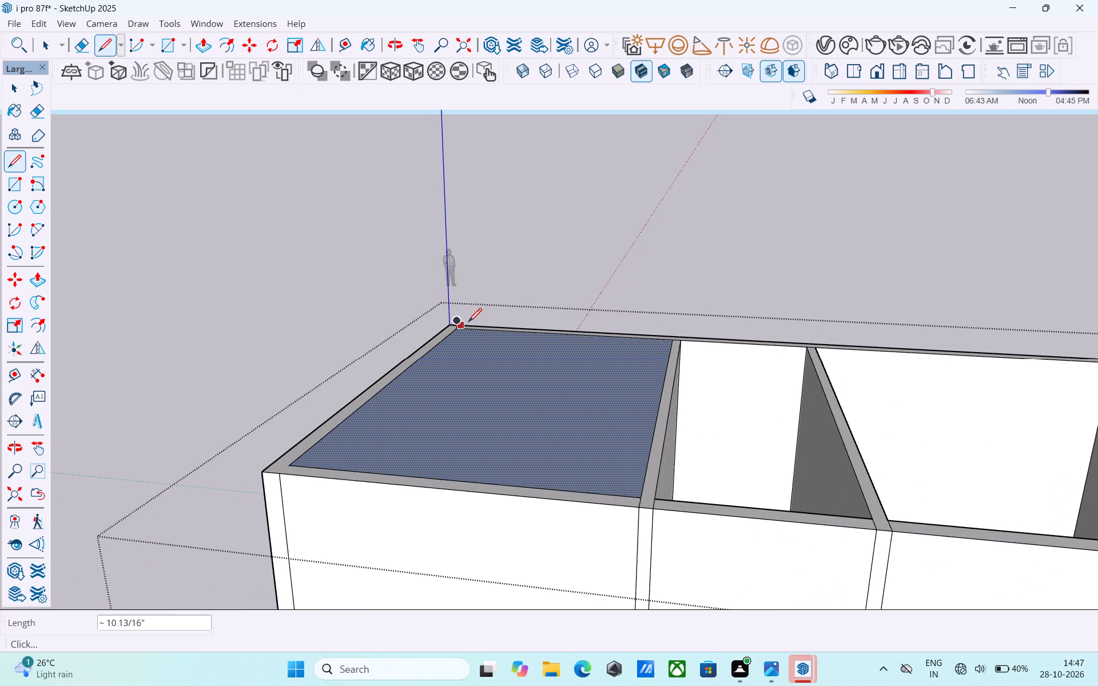
scroll(470, 323, "down", 2)
Draw a 6" vertical line upward from the room cover's opposite corner, where the partition meets the front wall.
key("l")
scroll(472, 325, "down", 1)
middle_click_drag(562, 461, 562, 474)
scroll(570, 452, "up", 6)
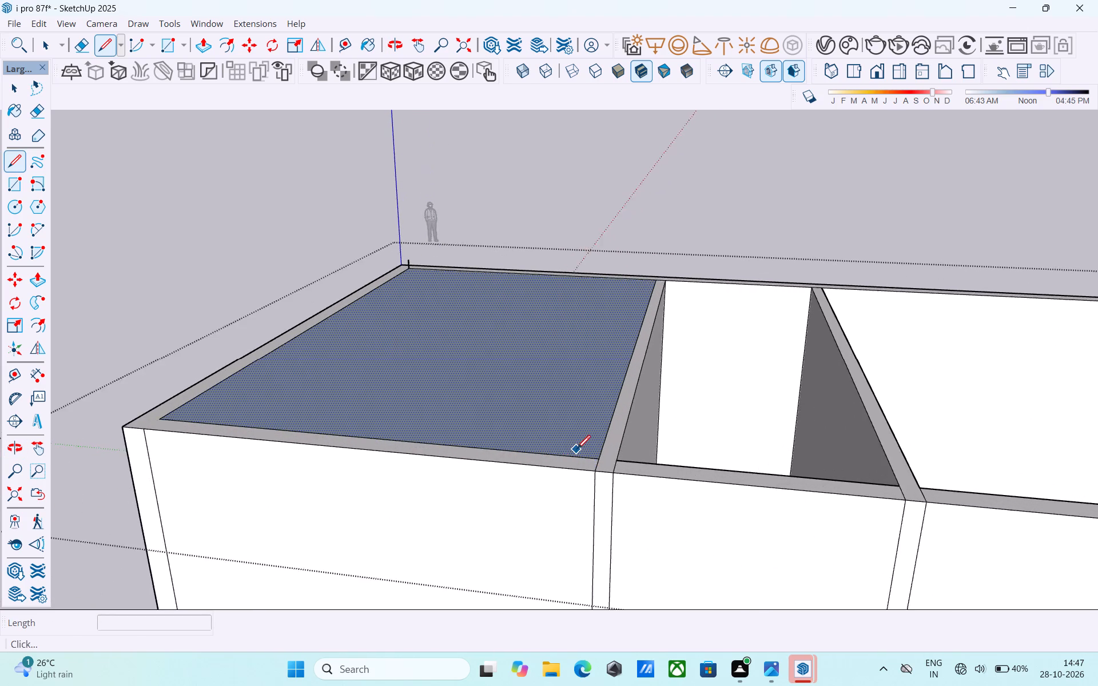
scroll(577, 450, "up", 4)
left_click(606, 459)
middle_click_drag(607, 420, 568, 418, "shift")
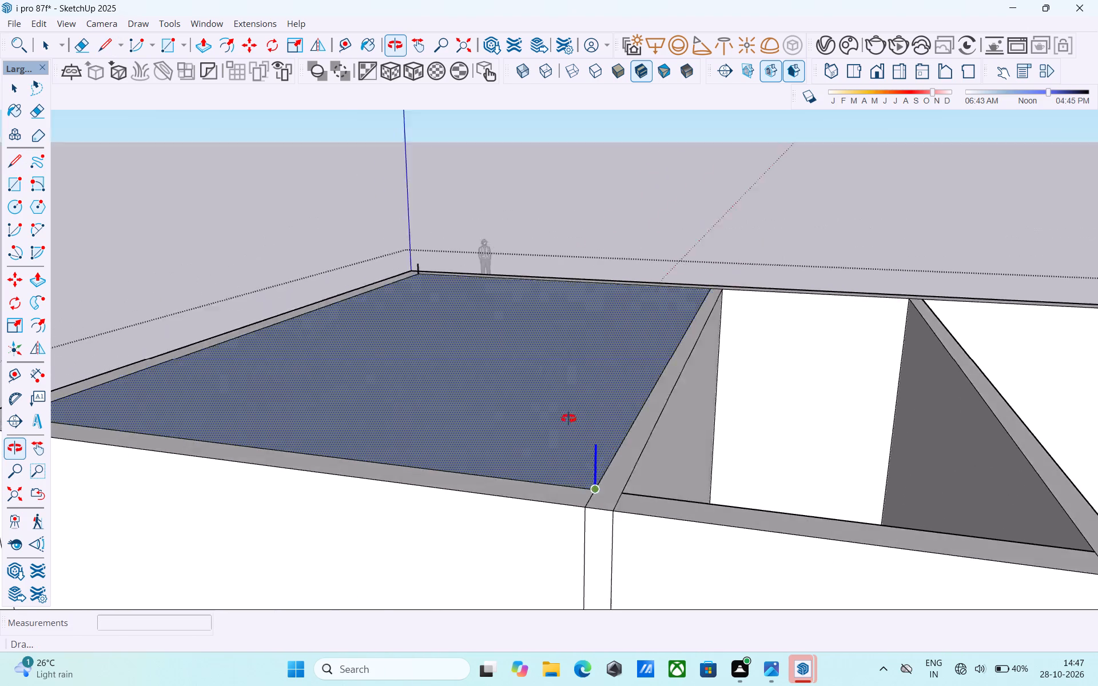
middle_click_drag(568, 418, 511, 373, "shift")
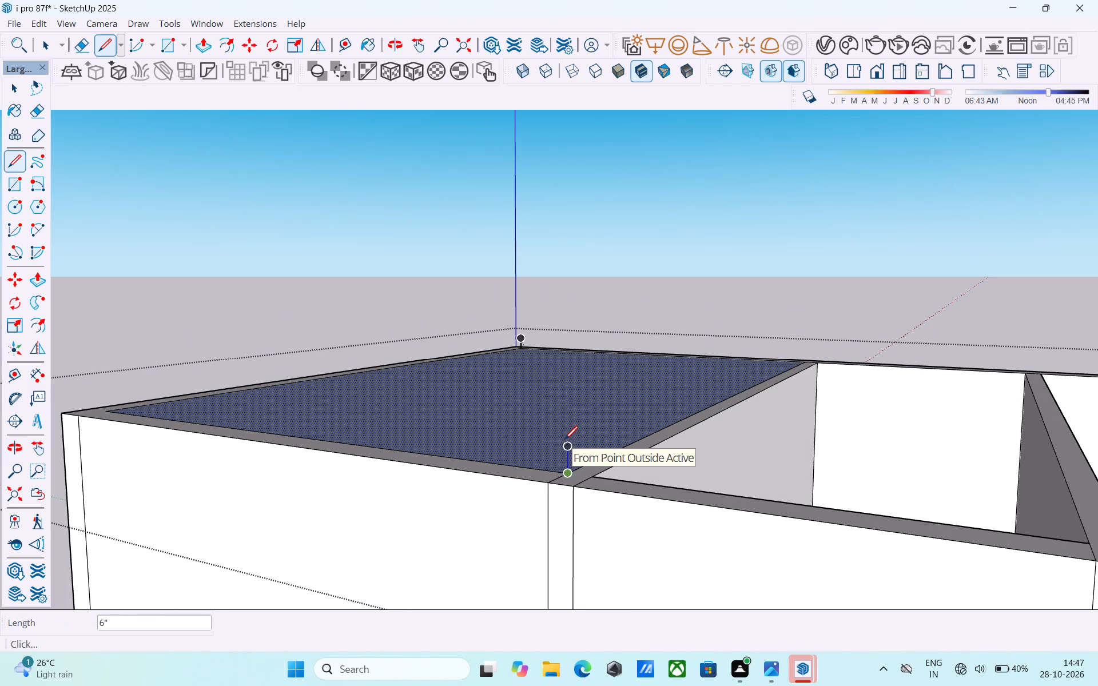
left_click(564, 441)
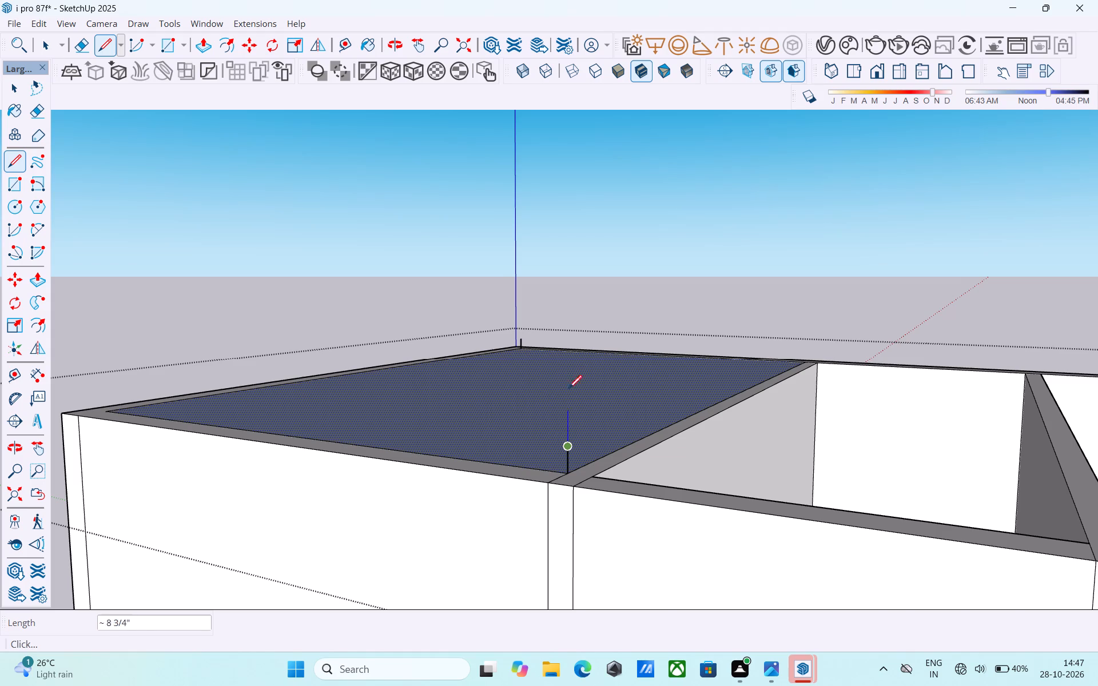
Draw a rectangle between the tops of the two vertical lines to form the slab's raised top face.
scroll(576, 357, "up", 1)
key("r")
scroll(507, 332, "up", 4)
left_click(520, 341)
scroll(520, 341, "down", 6)
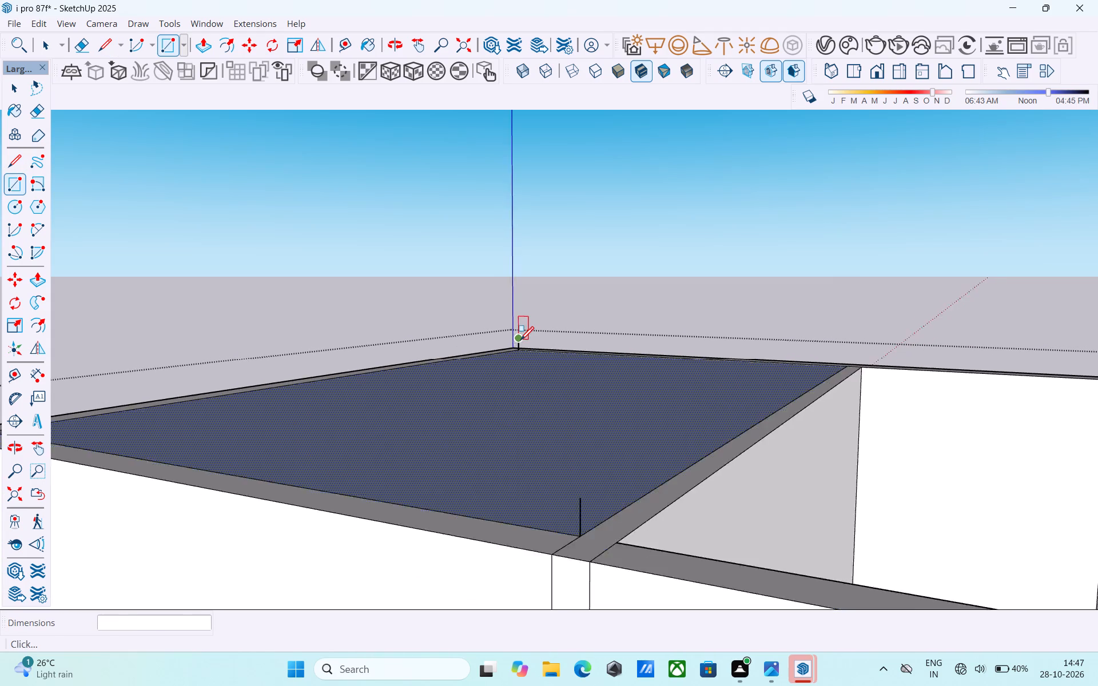
scroll(520, 341, "down", 1)
left_click(551, 417)
Draw the vertical edge joining the cover and raised face at the corner of the front and origin-side walls.
scroll(690, 398, "down", 4)
middle_click_drag(694, 397, 890, 432)
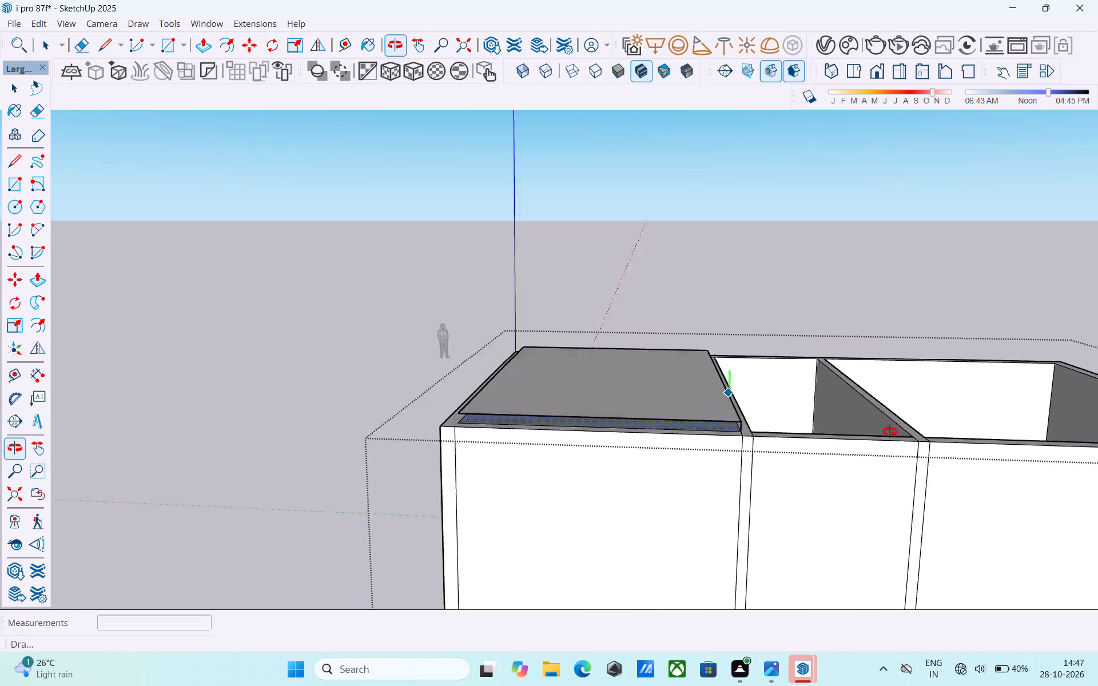
middle_click_drag(890, 432, 942, 432)
middle_click_drag(655, 450, 643, 482)
scroll(523, 476, "up", 12)
key("l")
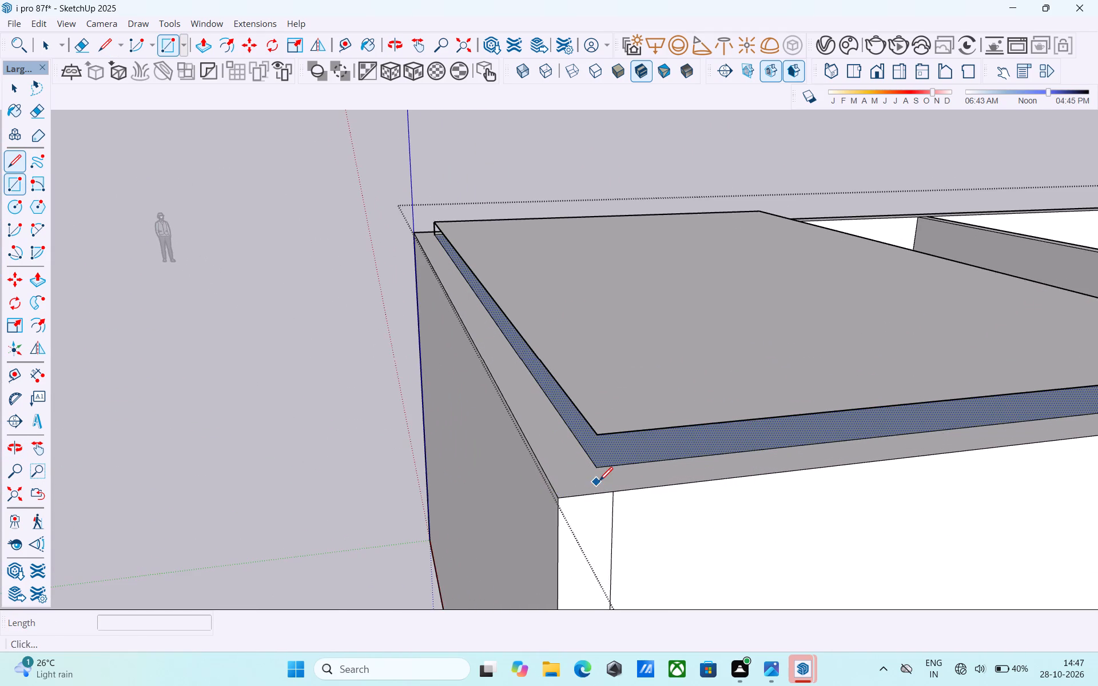
scroll(600, 482, "up", 2)
left_click(596, 470)
scroll(598, 465, "up", 4)
key("l")
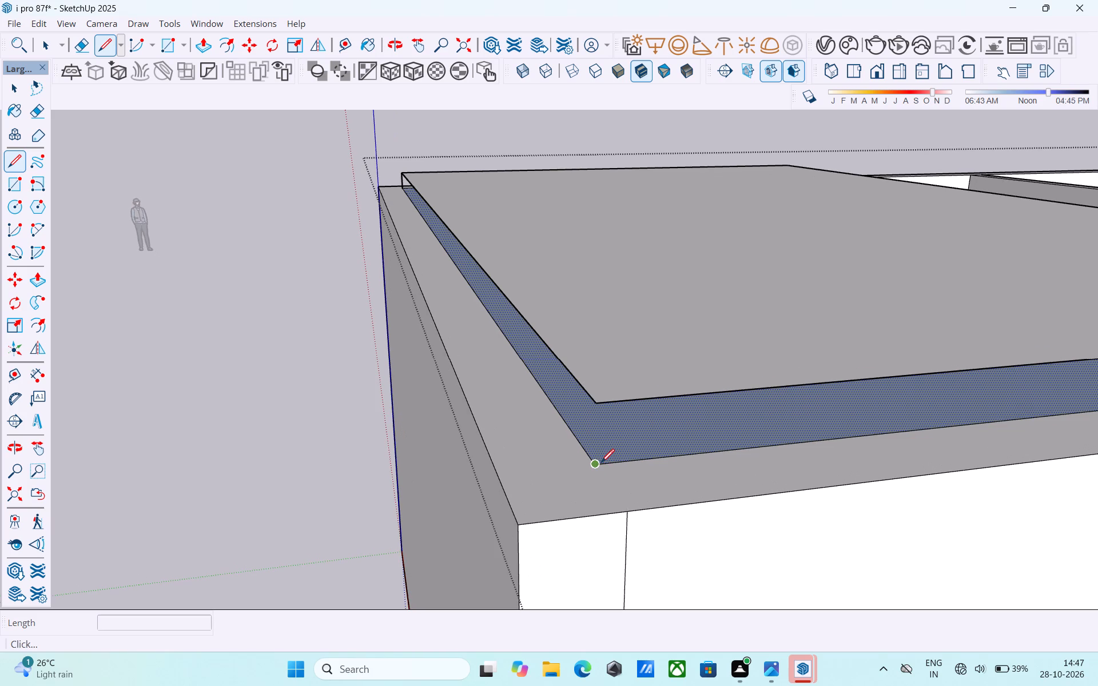
left_click(602, 462)
left_click(598, 405)
Draw the vertical edge joining the cover and raised face where the nearest partition meets the back wall.
scroll(598, 404, "down", 2)
scroll(598, 404, "up", 1)
scroll(598, 404, "down", 2)
middle_click_drag(535, 430, 884, 498)
middle_click_drag(530, 403, 679, 408)
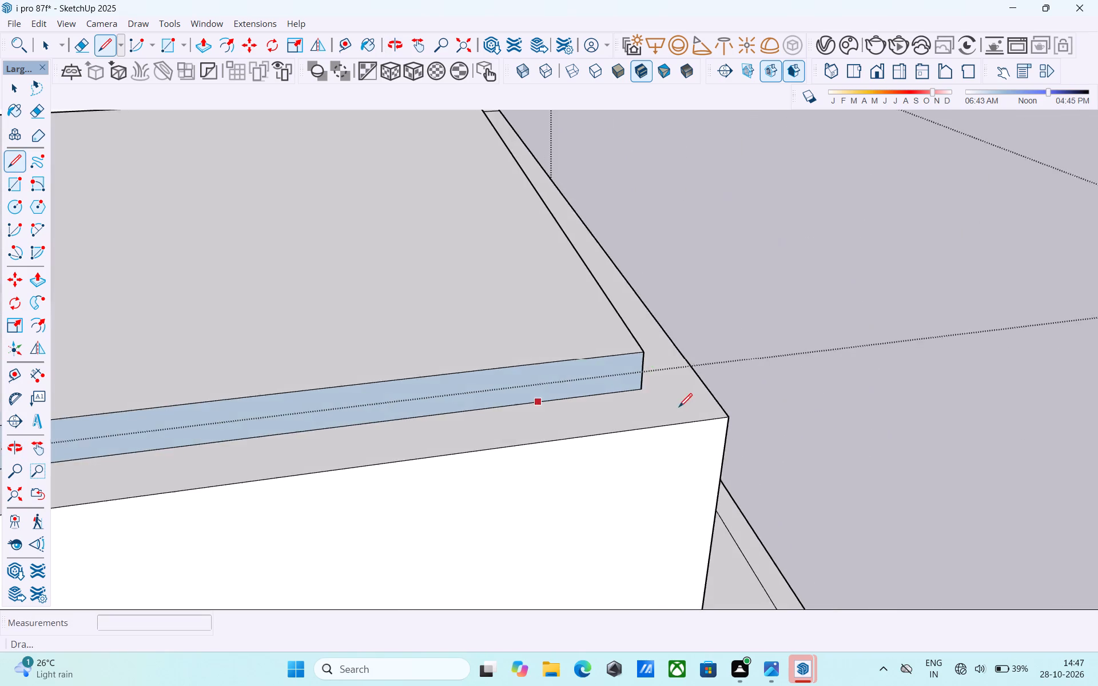
middle_click_drag(679, 408, 677, 408)
scroll(682, 402, "down", 12)
middle_click_drag(522, 404, 824, 388)
scroll(846, 378, "down", 5)
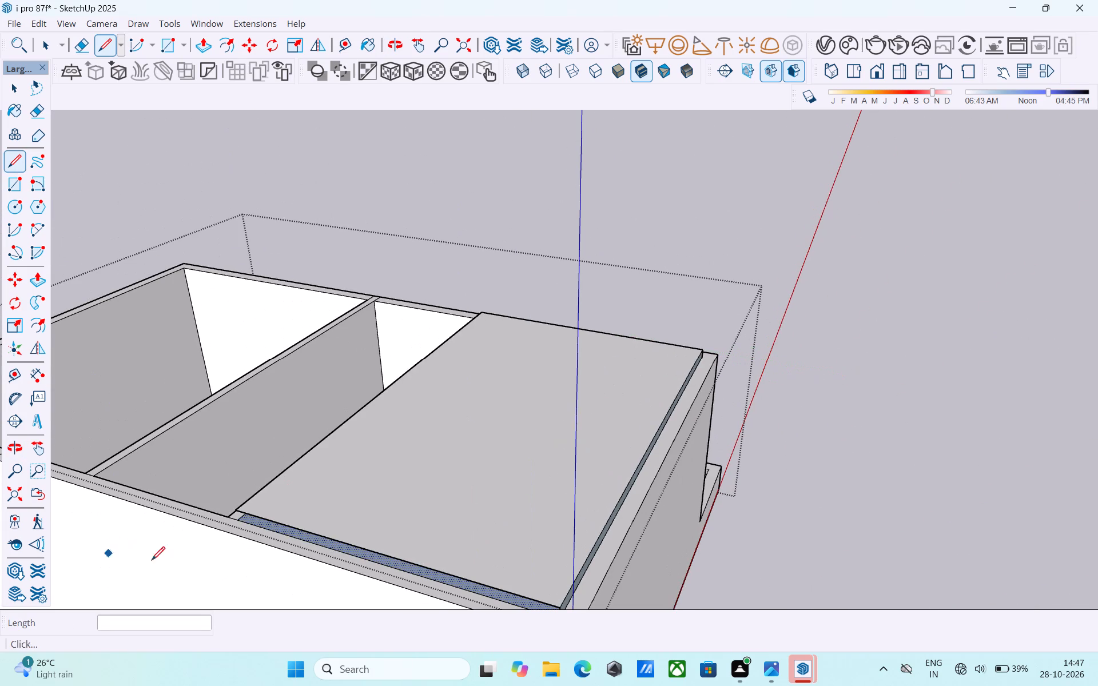
middle_click_drag(184, 562, 591, 474)
scroll(708, 409, "up", 11)
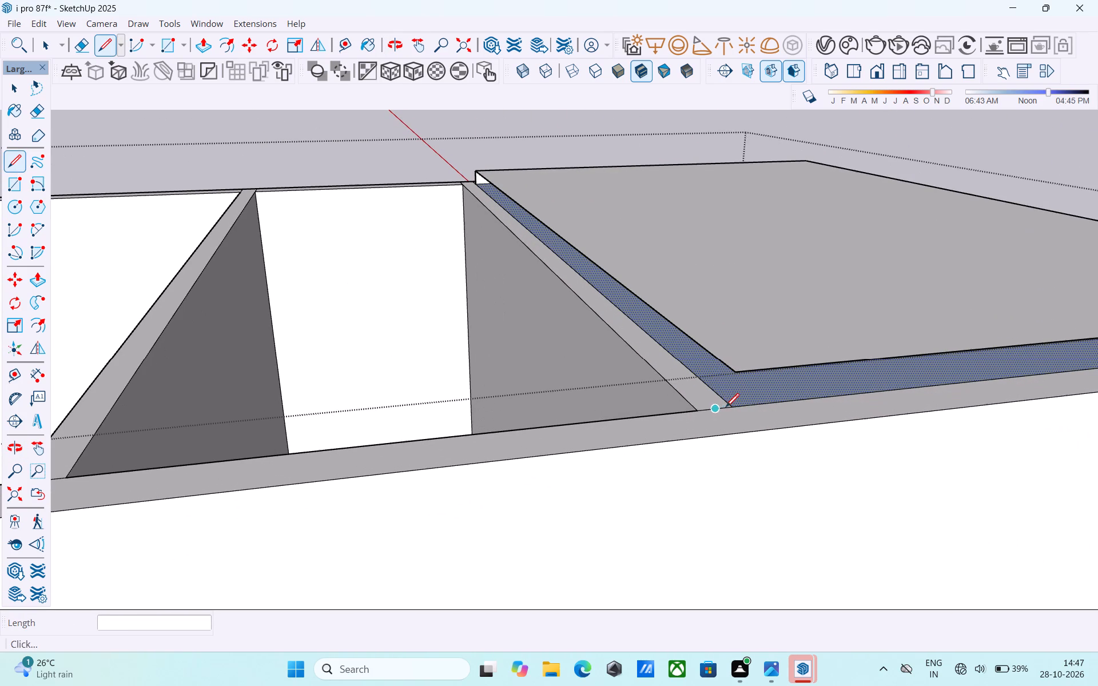
left_click(731, 406)
left_click(738, 374)
Reverse the slab's side faces along the partition and along the back wall.
scroll(737, 374, "down", 4, "shift")
middle_click_drag(728, 377, 619, 431, "shift")
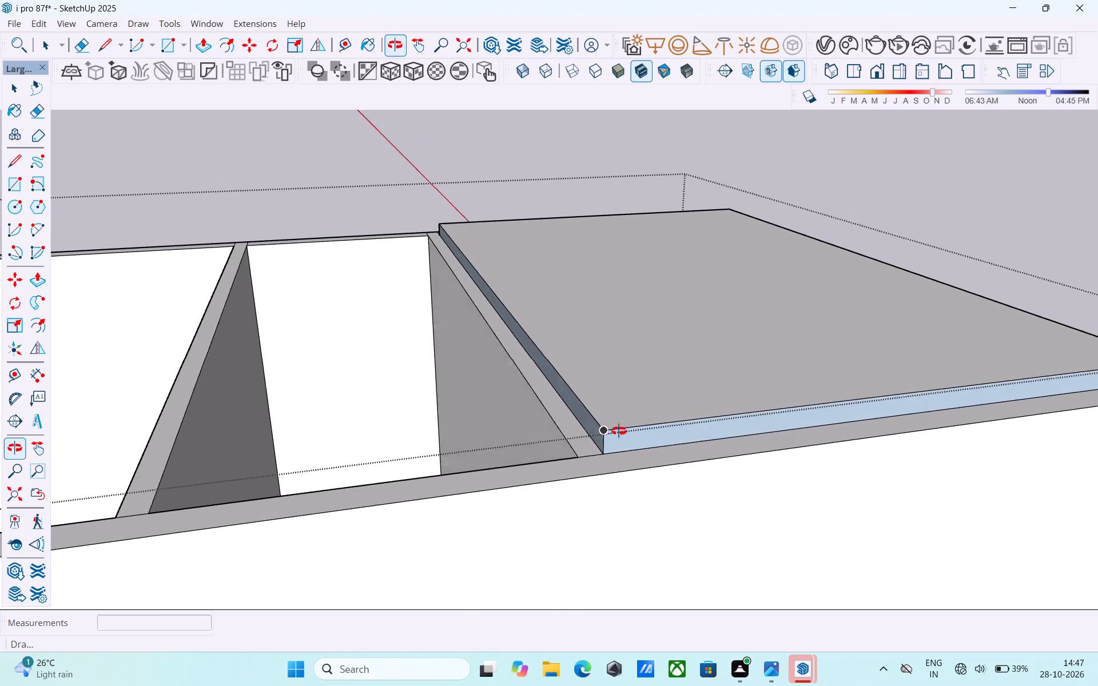
middle_click_drag(619, 431, 662, 429, "shift")
key("space")
scroll(576, 442, "up", 5)
left_click(626, 420)
right_click(626, 420)
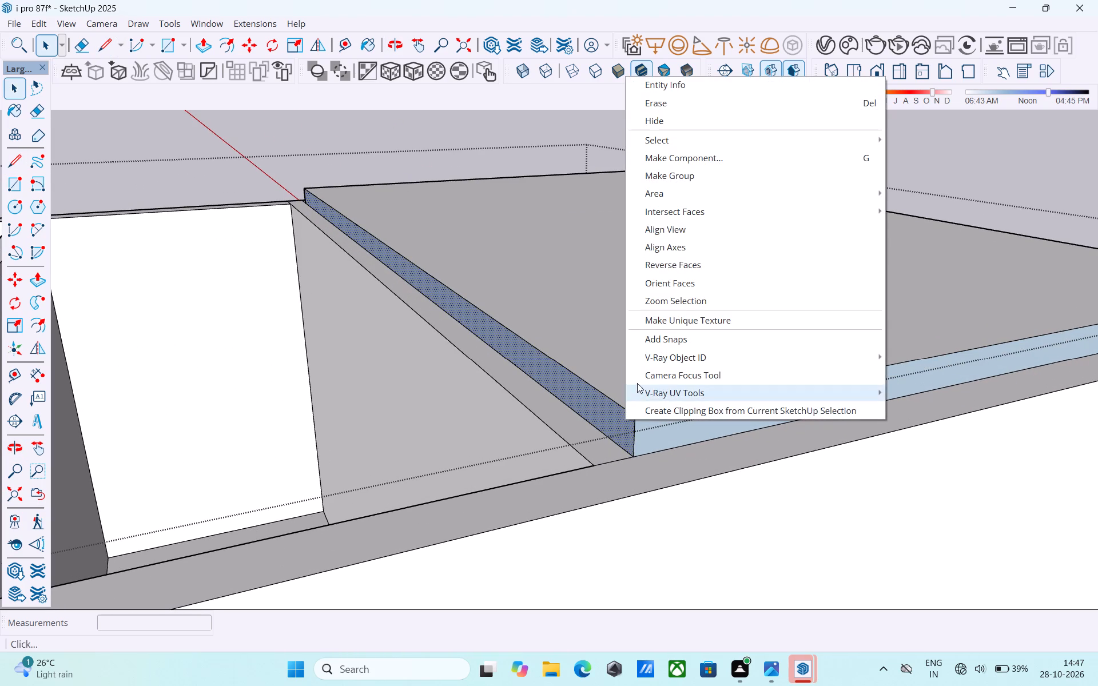
left_click(688, 266)
left_click(649, 438)
right_click(650, 438)
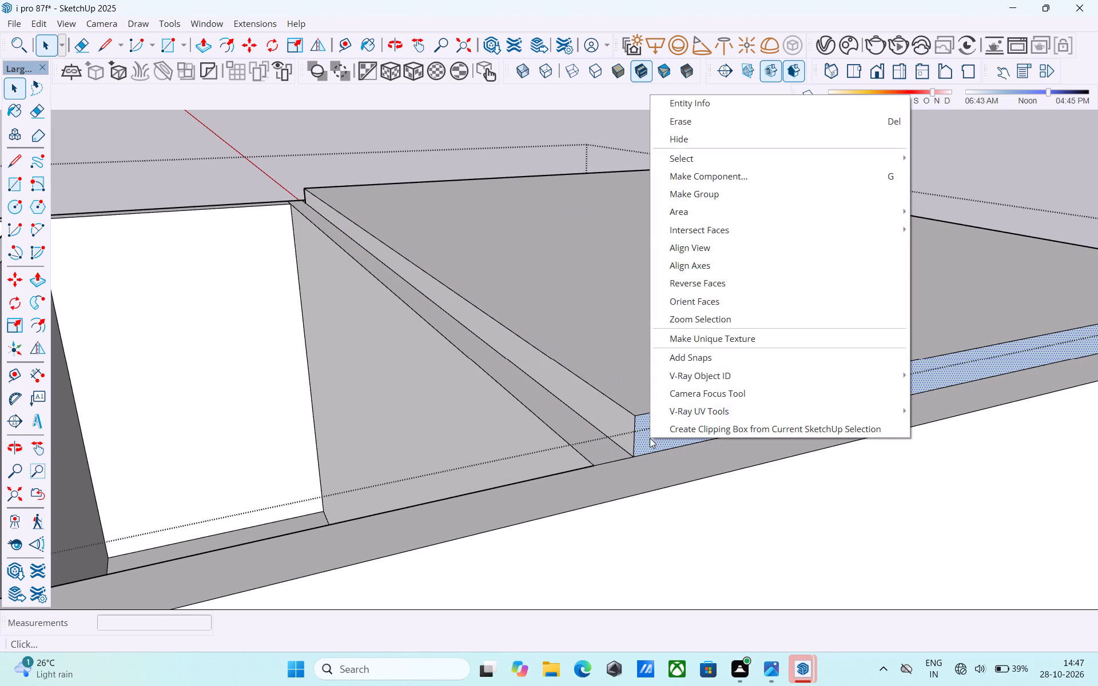
left_click(702, 292)
Reverse the slab's side faces along the front wall and along the origin-side wall.
scroll(693, 329, "down", 8)
middle_click_drag(459, 457, 819, 428)
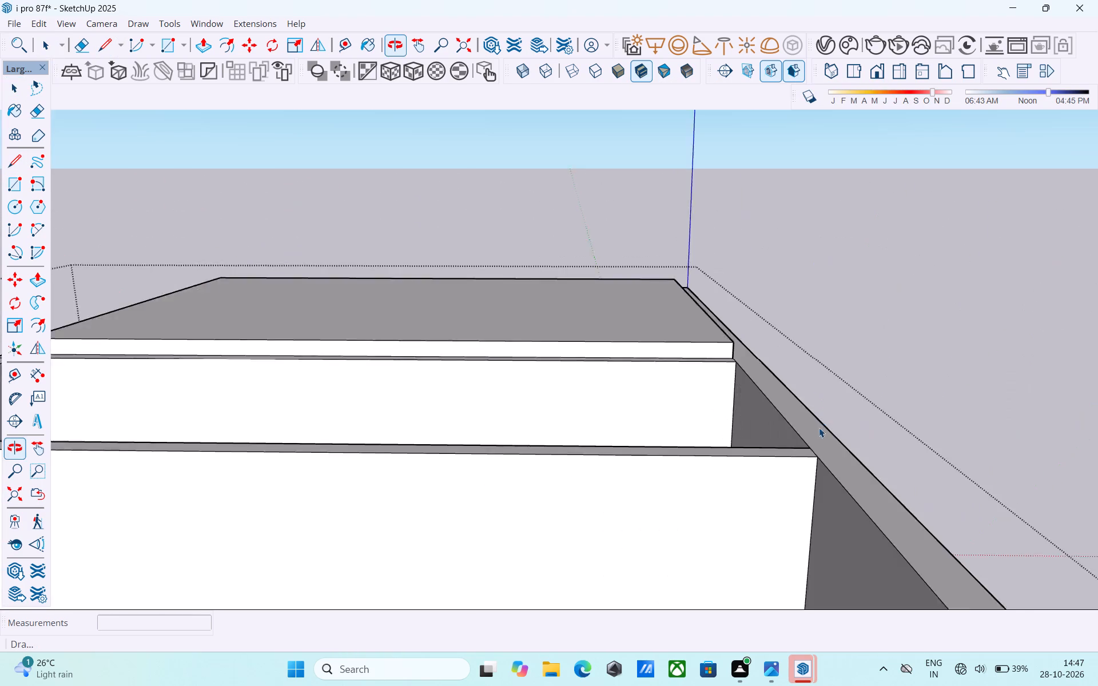
middle_click_drag(819, 428, 817, 428)
scroll(823, 418, "down", 5)
scroll(384, 353, "down", 1)
middle_click_drag(384, 353, 905, 346)
scroll(596, 353, "up", 4)
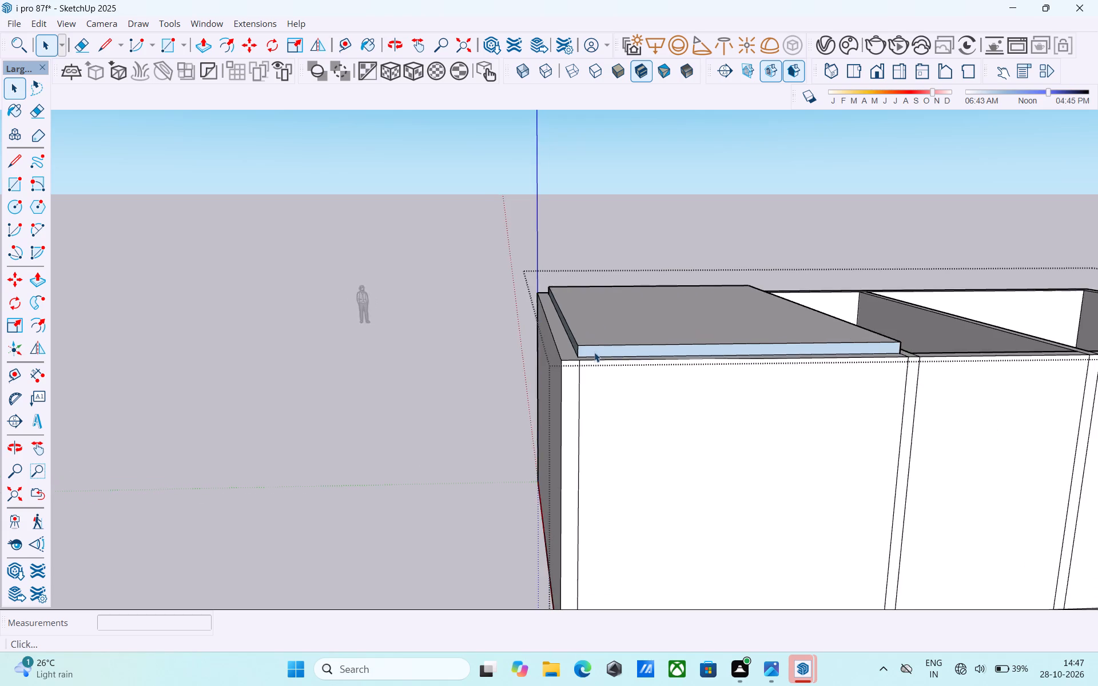
scroll(594, 352, "up", 5)
left_click(594, 350)
right_click(594, 350)
left_click(659, 196)
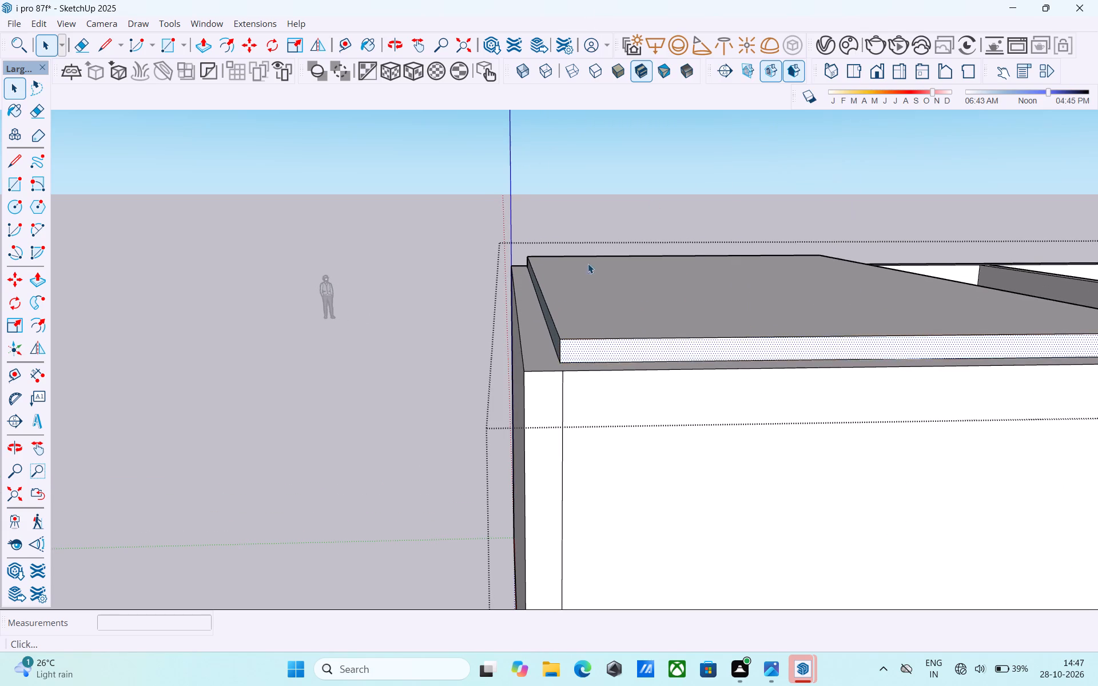
middle_click_drag(555, 297, 758, 318)
scroll(769, 337, "up", 4)
left_click(773, 338)
right_click(773, 338)
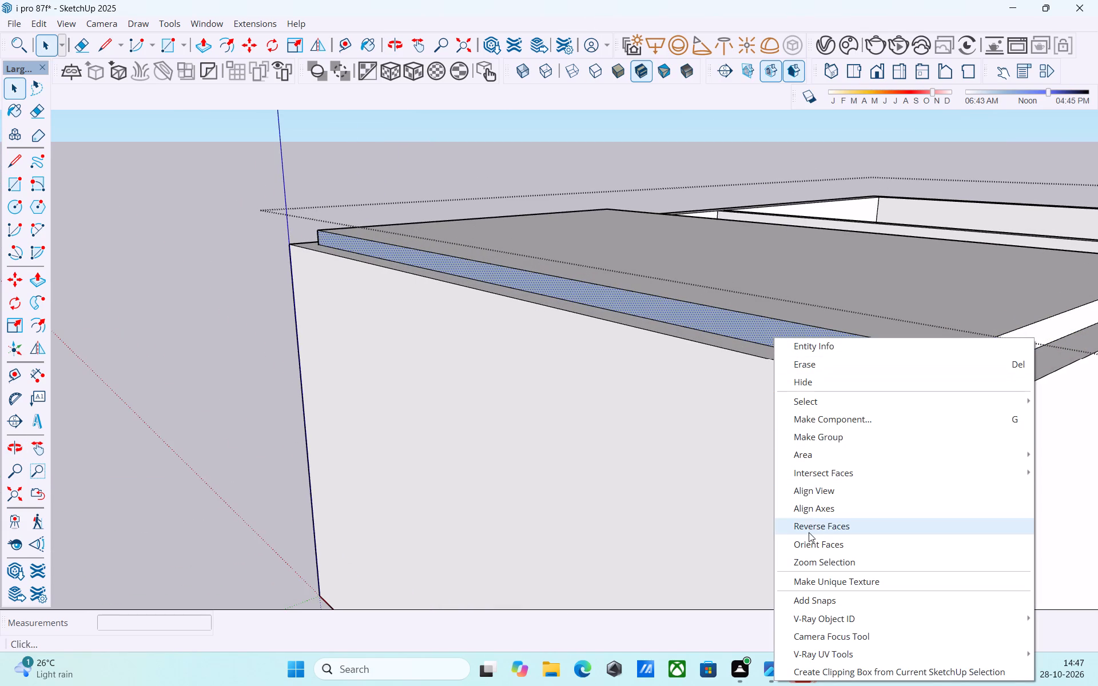
left_click(809, 532)
Push/Pull the slab's front side face outward until it is flush with the front wall's outer face.
scroll(781, 522, "down", 4)
middle_click_drag(510, 520, 294, 486)
scroll(459, 401, "down", 4)
middle_click_drag(510, 403, 386, 453)
middle_click_drag(425, 453, 683, 430)
scroll(576, 409, "up", 4)
left_click(526, 375)
left_click(517, 365)
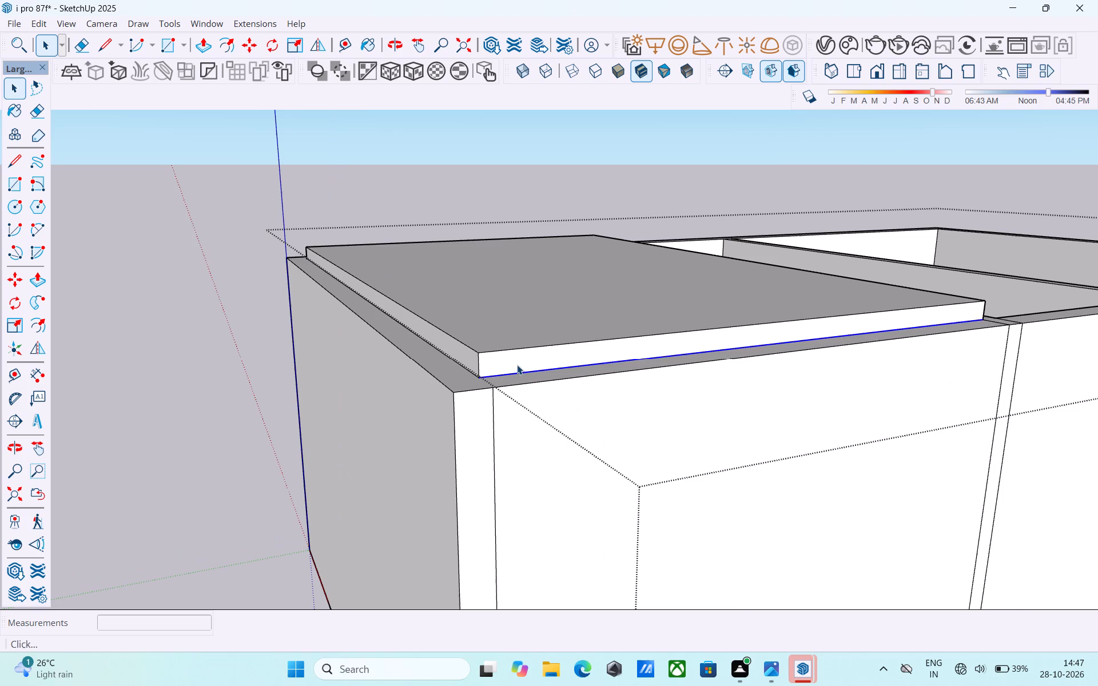
scroll(517, 365, "up", 3)
key("p")
left_click(517, 365)
left_click(504, 417)
key("space")
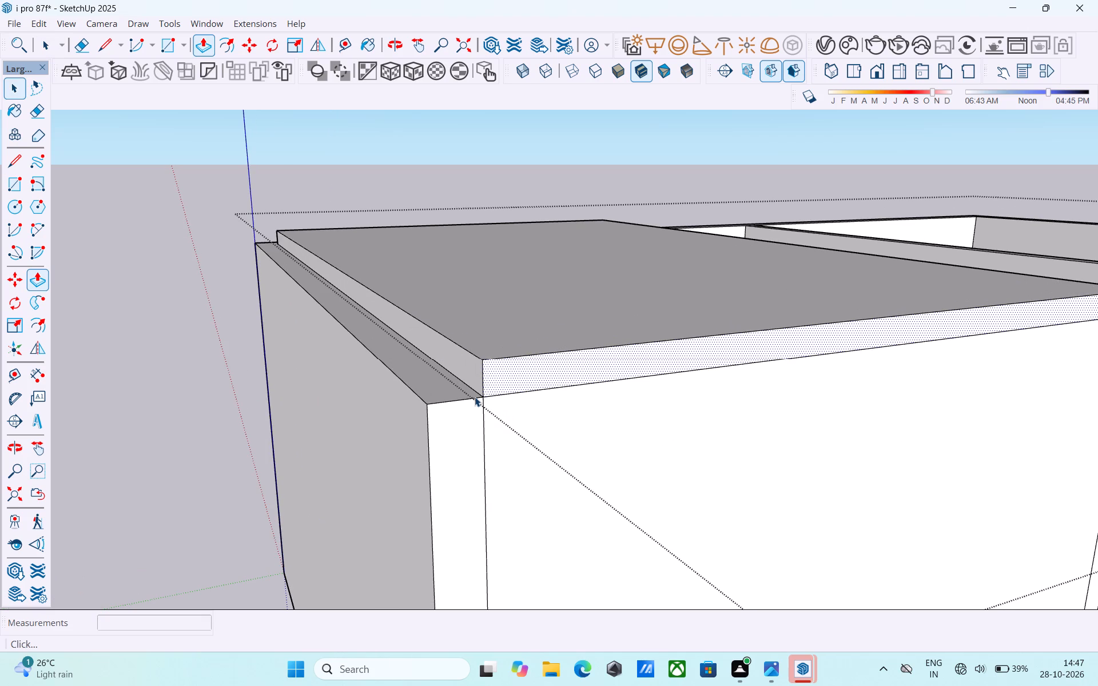
Push/Pull the slab's origin-side face outward 9" to the side wall's outer face.
left_click(469, 377)
key("p")
left_click(469, 377)
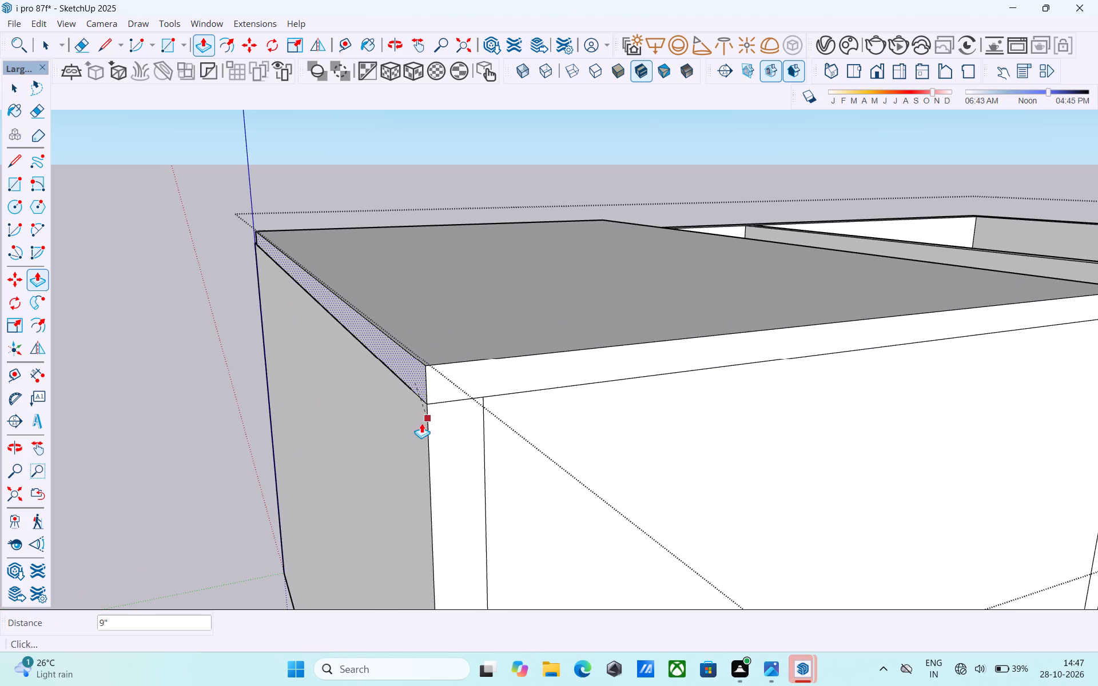
left_click(416, 428)
scroll(439, 444, "down", 7)
middle_click_drag(461, 461, 737, 456)
scroll(807, 444, "down", 9)
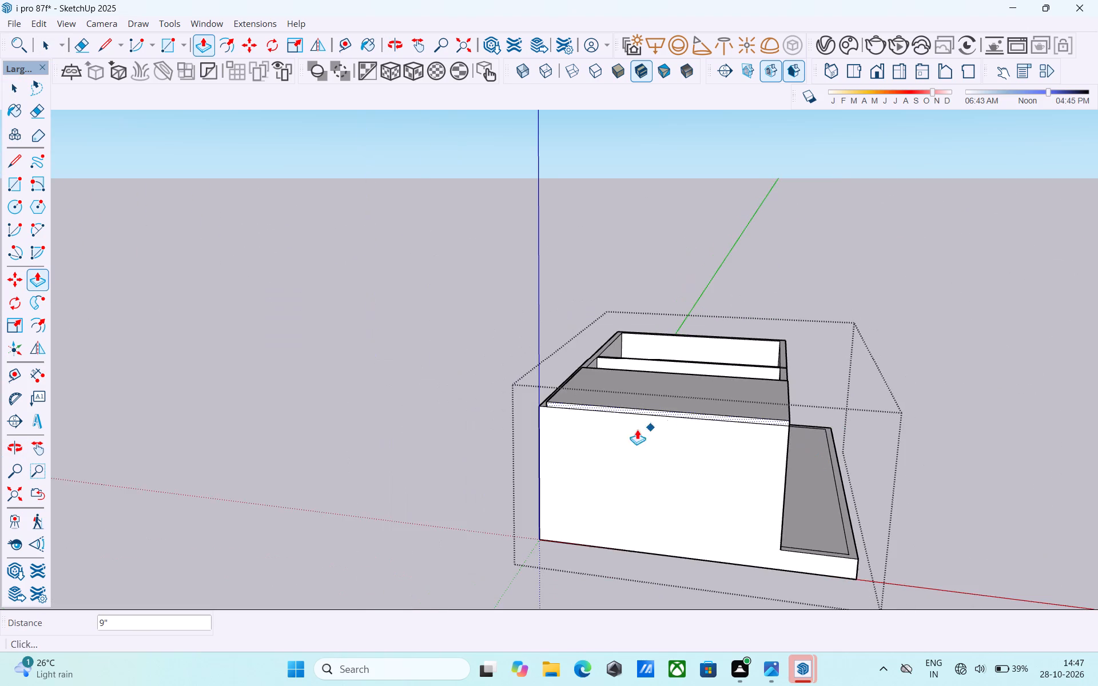
Push/Pull the slab's back side face outward 9" to the back wall's outer face.
middle_click_drag(637, 429, 975, 428)
scroll(969, 426, "down", 1)
scroll(578, 400, "up", 13)
key("space")
left_click(762, 390)
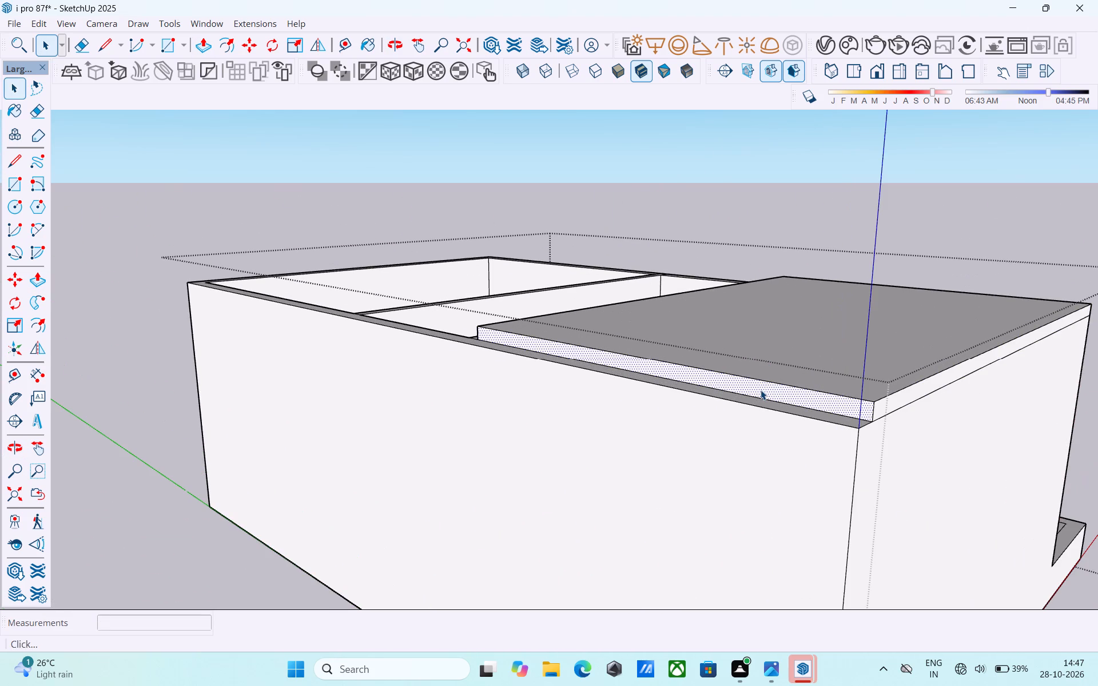
key("p")
left_click(761, 390)
left_click(747, 413)
scroll(745, 414, "down", 4)
middle_click_drag(666, 415, 1097, 405)
middle_click_drag(842, 405, 922, 448)
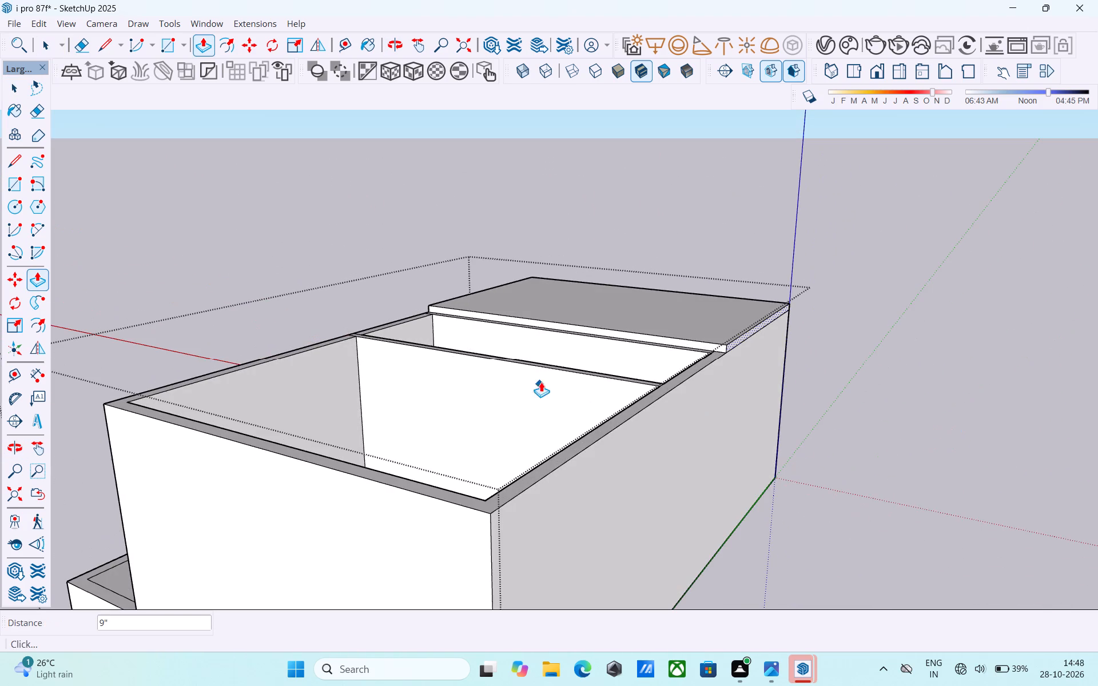
Push/Pull the slab's partition-side face outward 6" to cover the partition nearest the origin.
key("space")
scroll(614, 354, "up", 6)
left_click(631, 326)
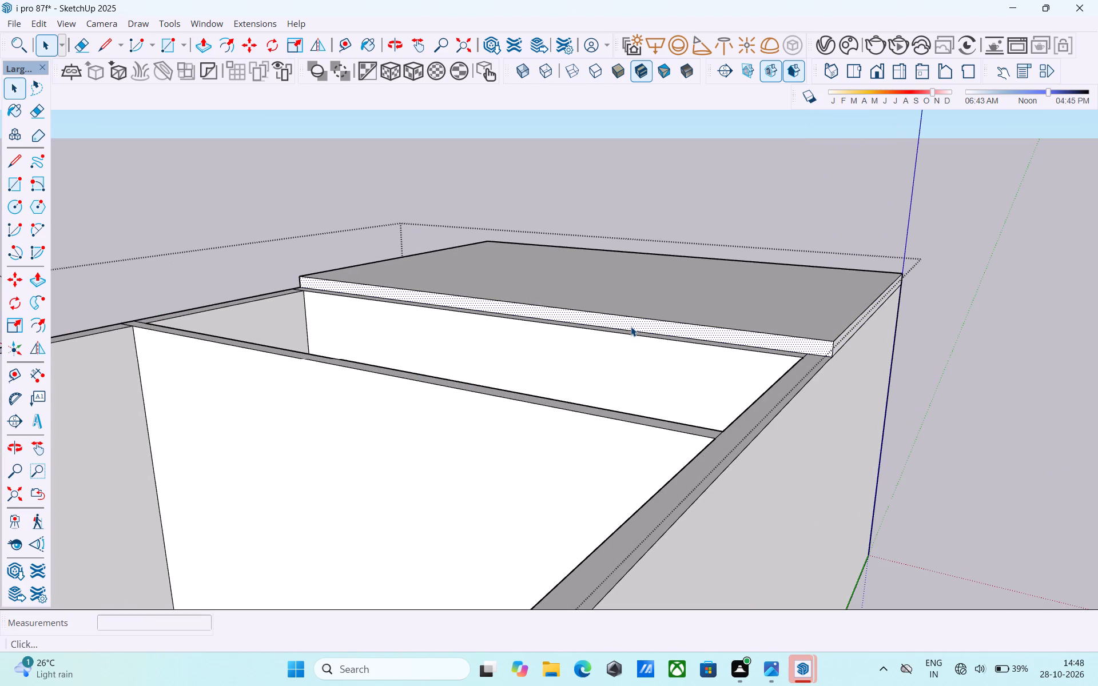
key("p")
left_click(631, 326)
scroll(614, 344, "down", 3)
left_click(563, 396)
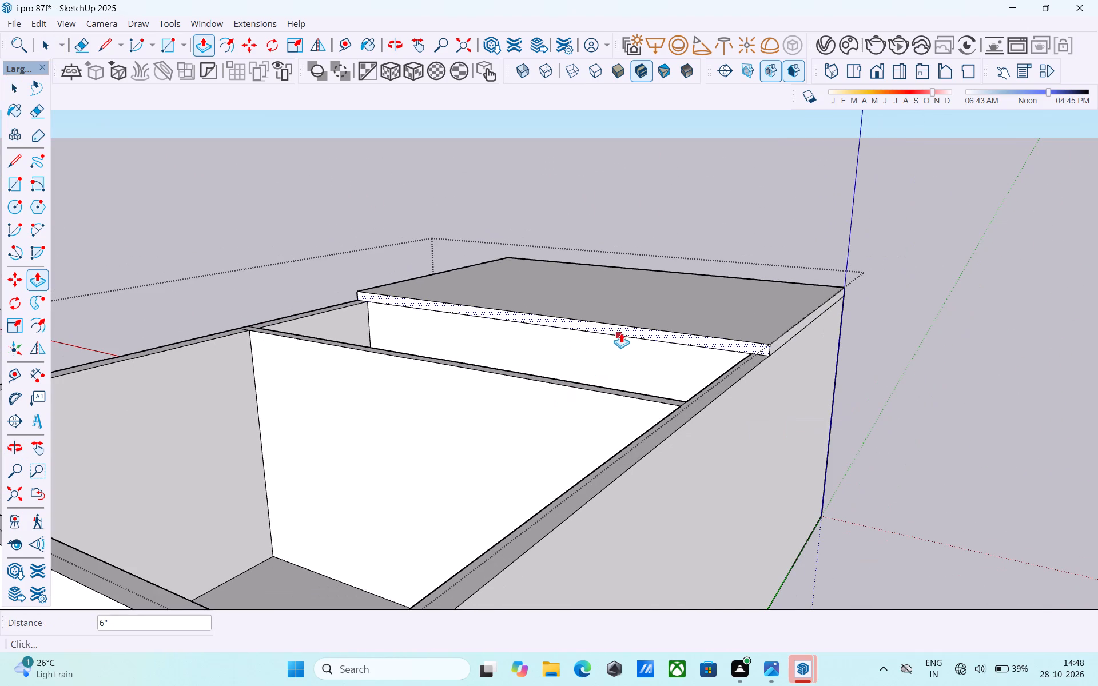
Extend the same slab side across the middle room to the second partition, and another 6" over that partition.
left_click(622, 331)
left_click(503, 437)
left_click(543, 369)
left_click(488, 421)
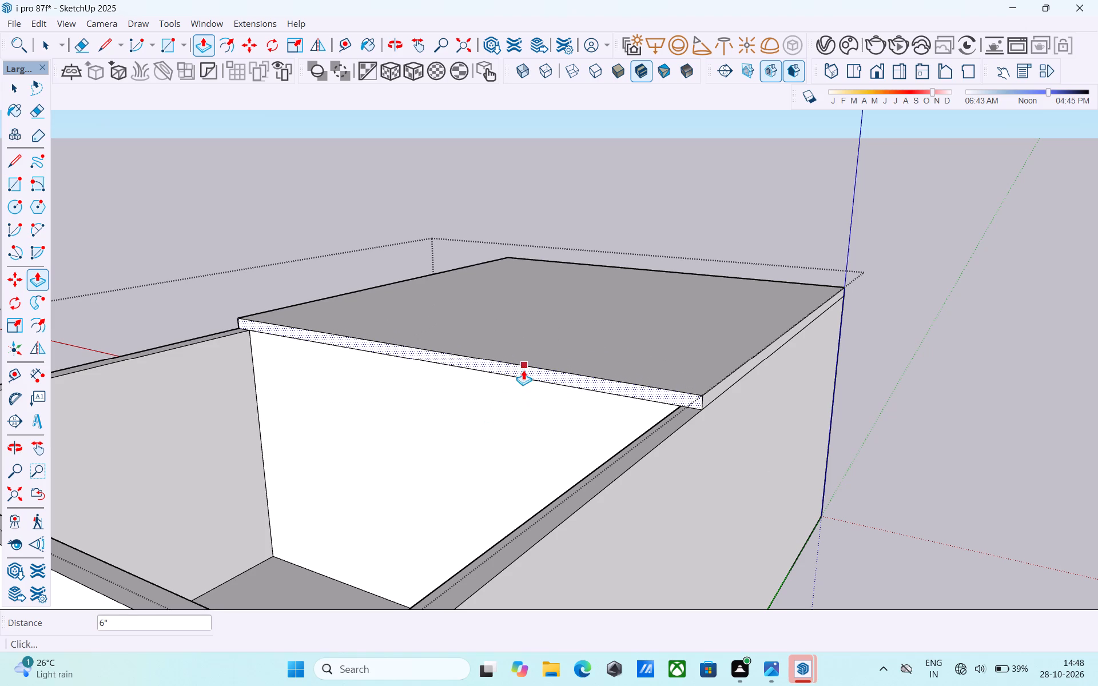
Push/Pull the same slab side 16' 9" over the last room to the far side wall's outer face.
left_click(523, 371)
scroll(474, 417, "down", 9)
left_click(399, 484)
Save the model.
scroll(540, 445, "down", 3)
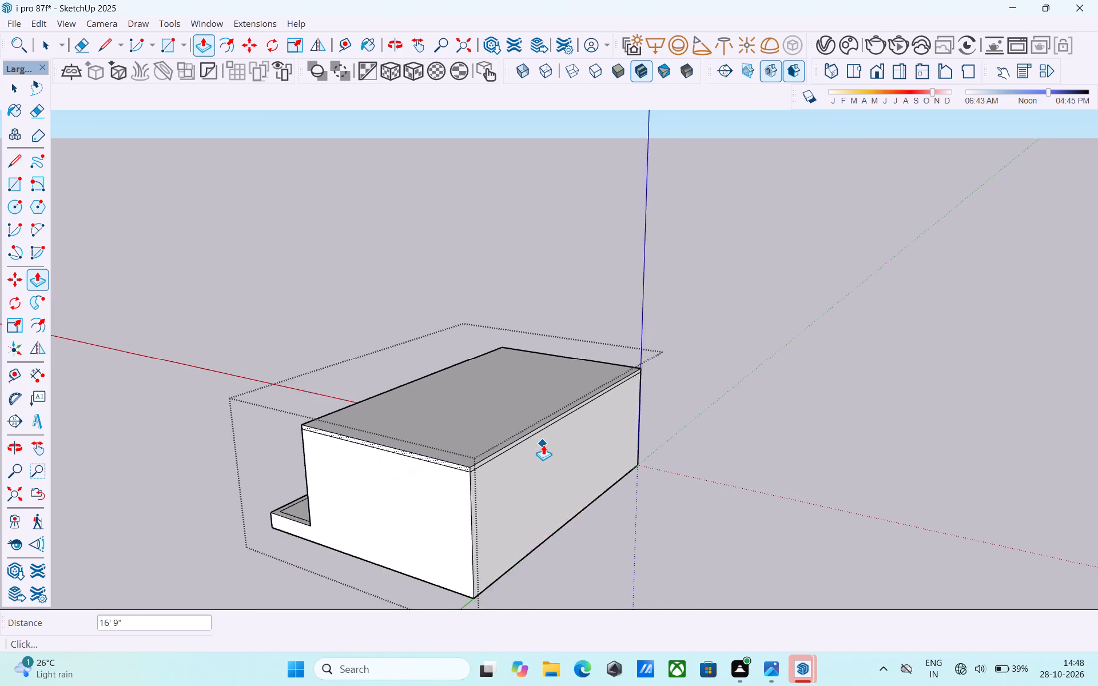
scroll(543, 445, "down", 2)
middle_click_drag(540, 444, 474, 385)
key("ctrl+s")
key("space")
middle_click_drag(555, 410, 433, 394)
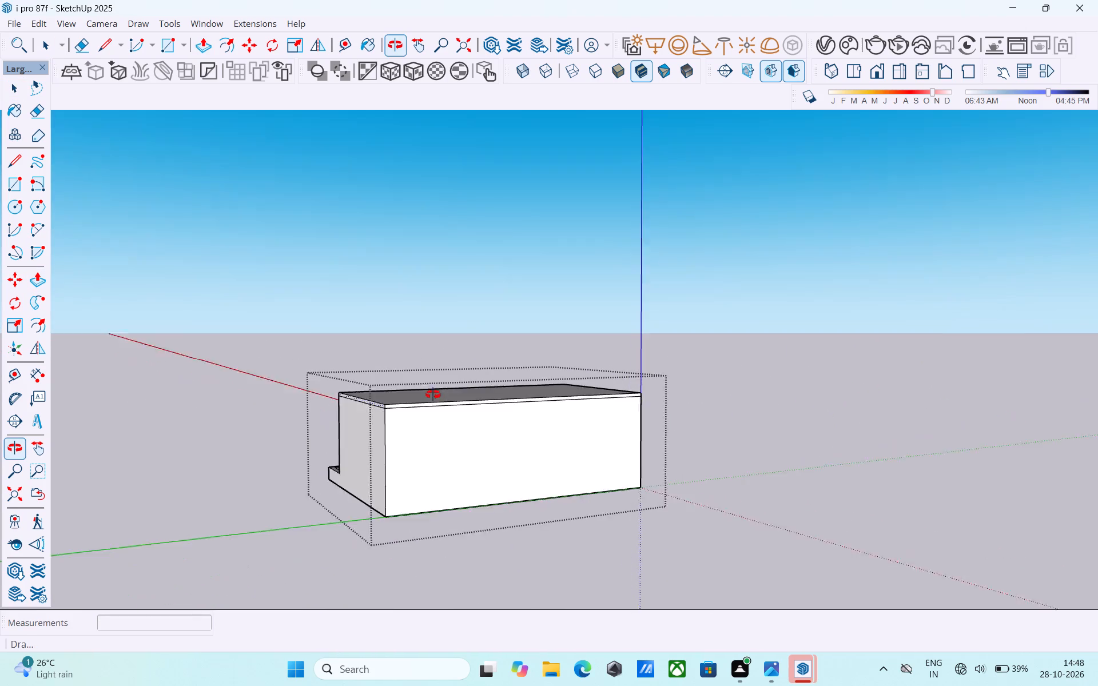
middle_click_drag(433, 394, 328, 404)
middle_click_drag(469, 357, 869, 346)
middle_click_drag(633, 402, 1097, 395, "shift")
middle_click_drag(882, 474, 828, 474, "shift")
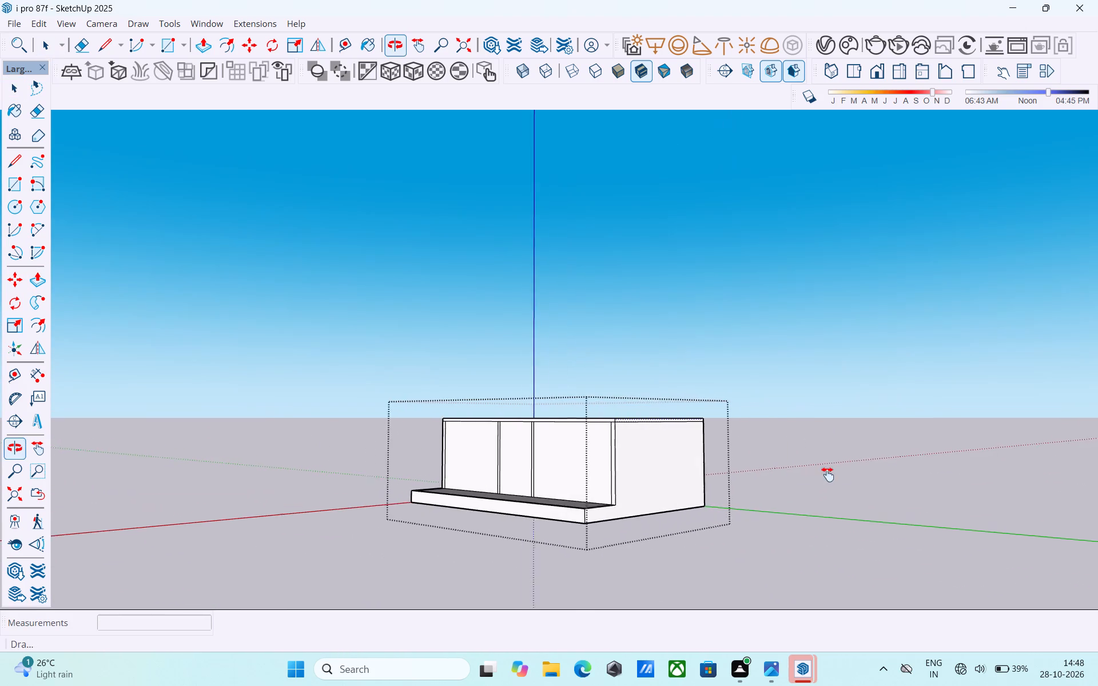
Draw a vertical line across the roof slab's front face, in line with the origin-side edge of the partition nearest the origin.
middle_click_drag(828, 474, 769, 472, "shift")
middle_click_drag(640, 480, 804, 473)
middle_click_drag(770, 490, 782, 504)
middle_click_drag(733, 481, 760, 468, "shift")
scroll(729, 431, "up", 3)
scroll(580, 410, "up", 4)
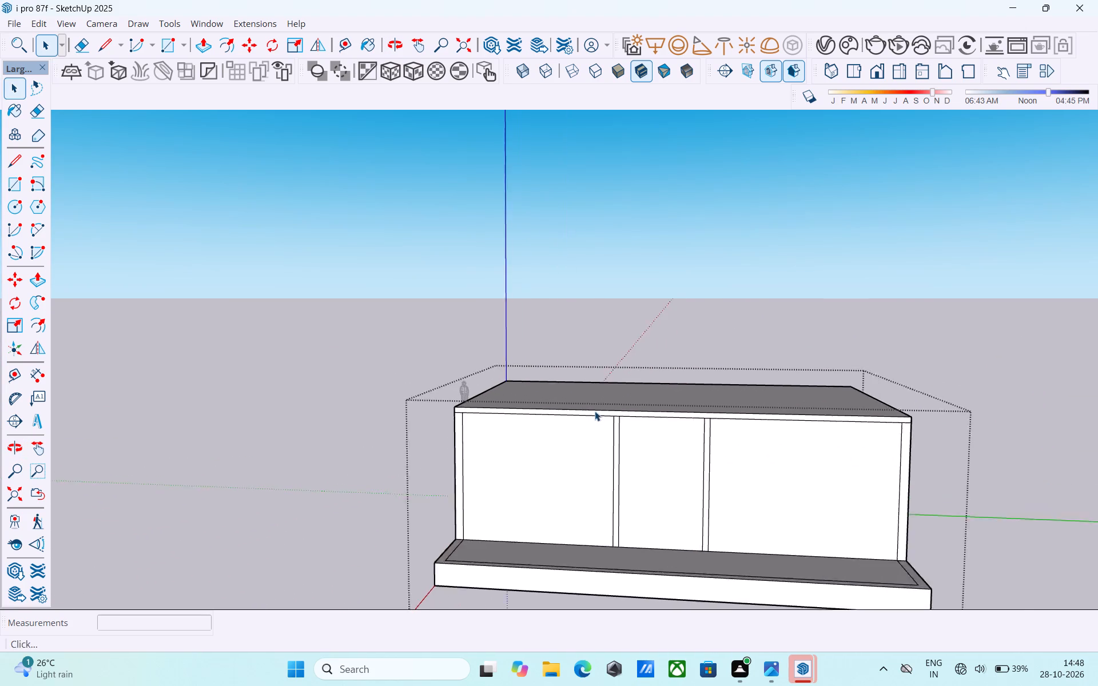
scroll(595, 411, "up", 10)
key("l")
left_click(615, 412)
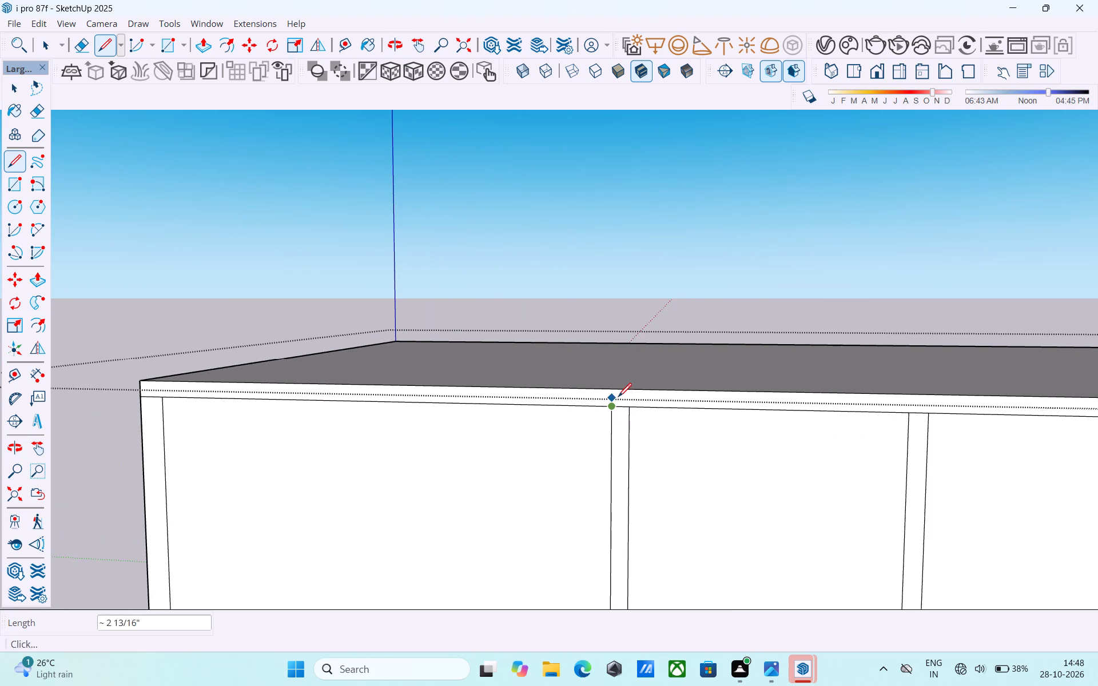
left_click(618, 396)
scroll(564, 418, "down", 11)
scroll(475, 448, "down", 1)
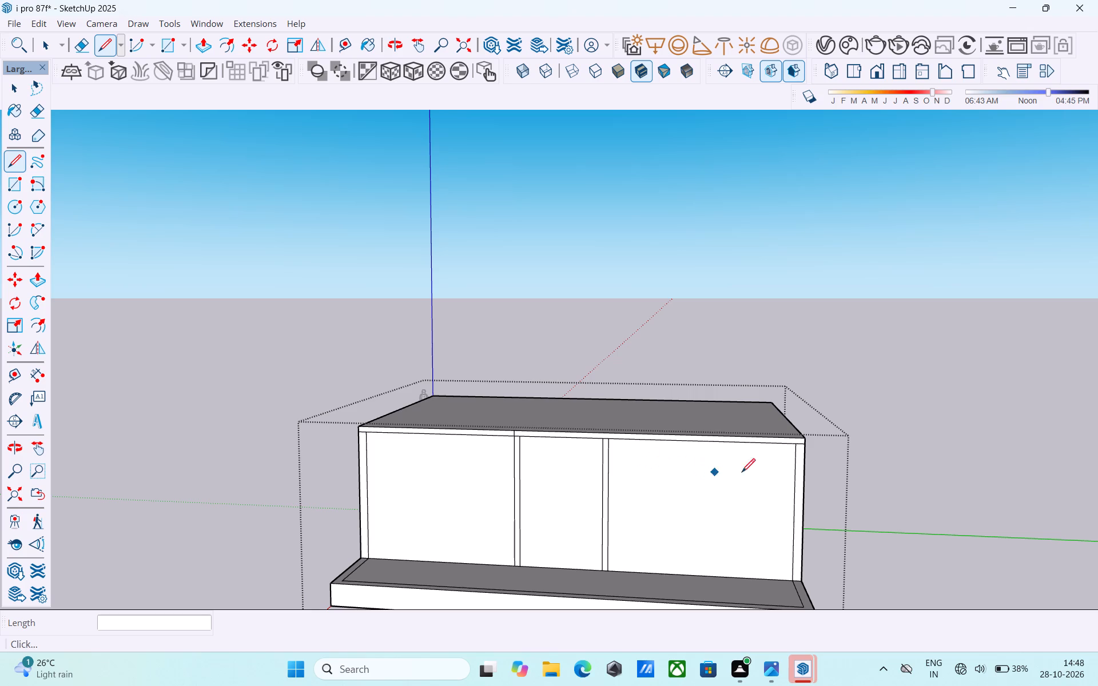
middle_click_drag(758, 476, 758, 477)
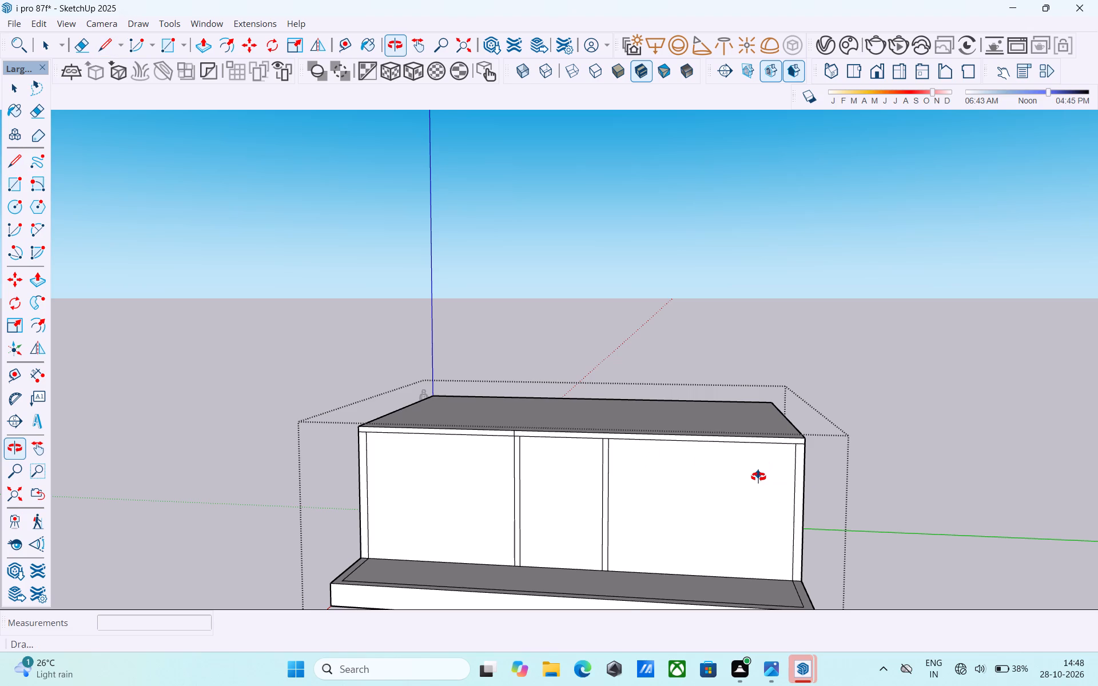
middle_click_drag(758, 477, 757, 481)
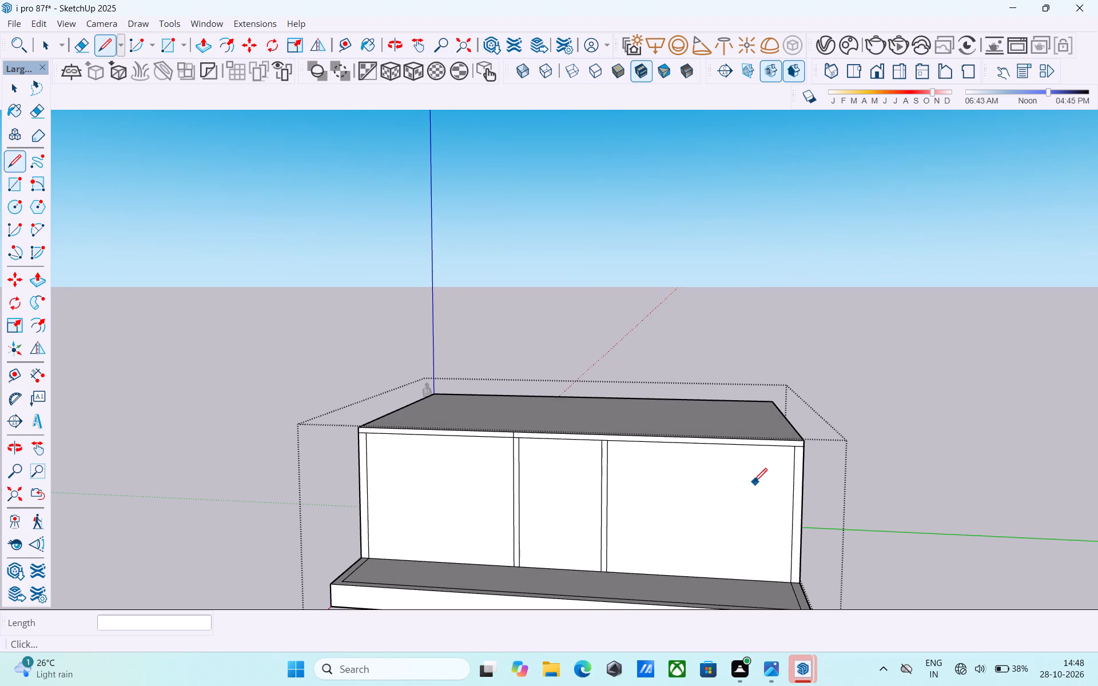
scroll(719, 475, "up", 7)
key("space")
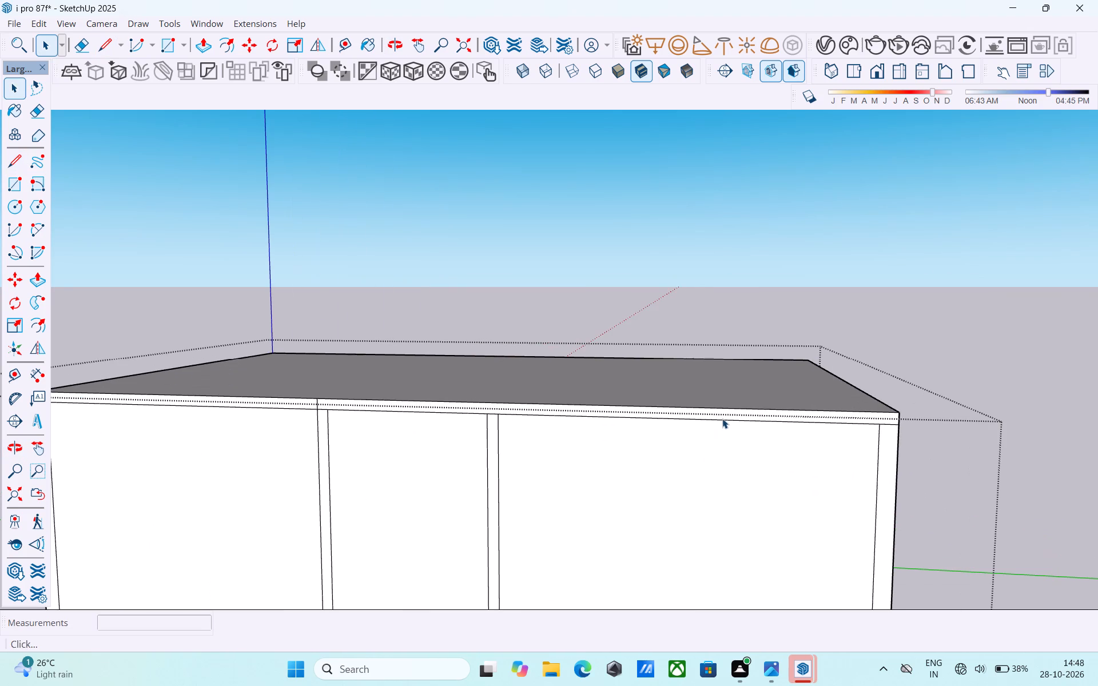
Push/Pull the slab's front face over the middle and far rooms outward 4'.
scroll(726, 414, "down", 5)
middle_click_drag(726, 414, 548, 485)
scroll(547, 490, "up", 3)
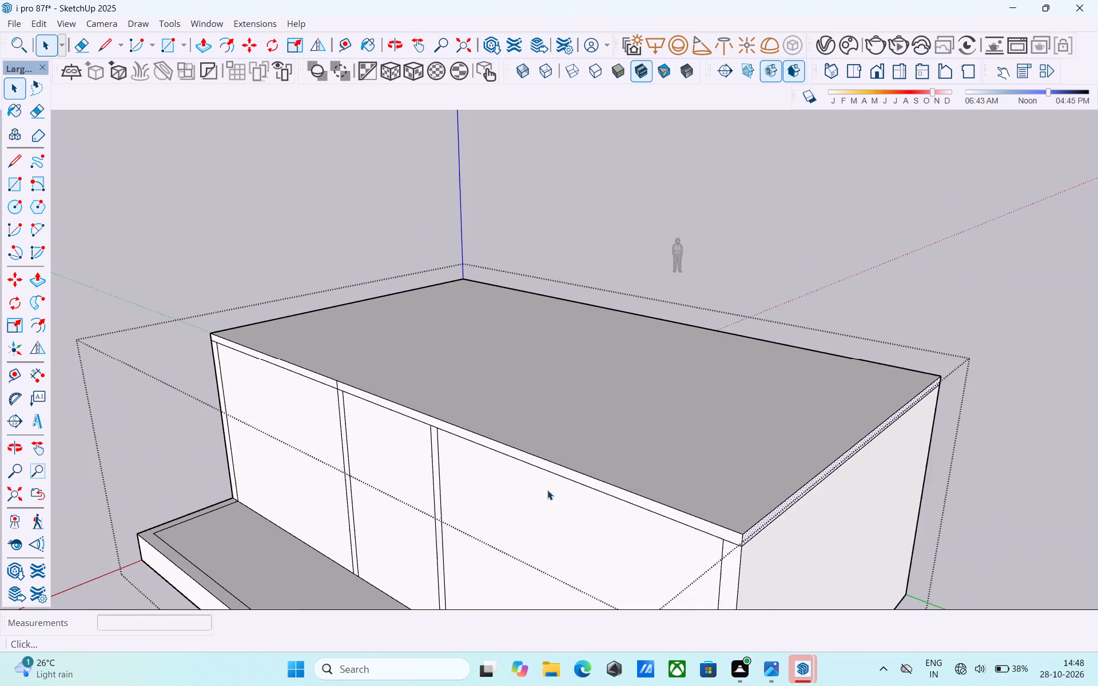
scroll(547, 490, "up", 4)
left_click(568, 473)
key("p")
left_click(574, 472)
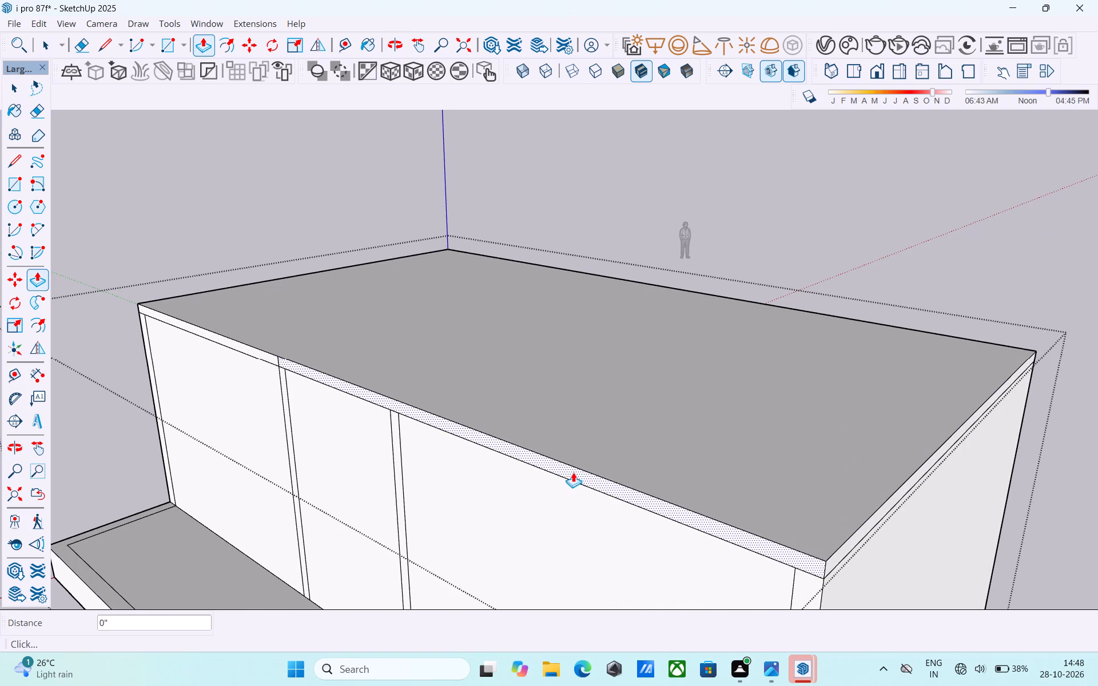
type("4'")
key("Return")
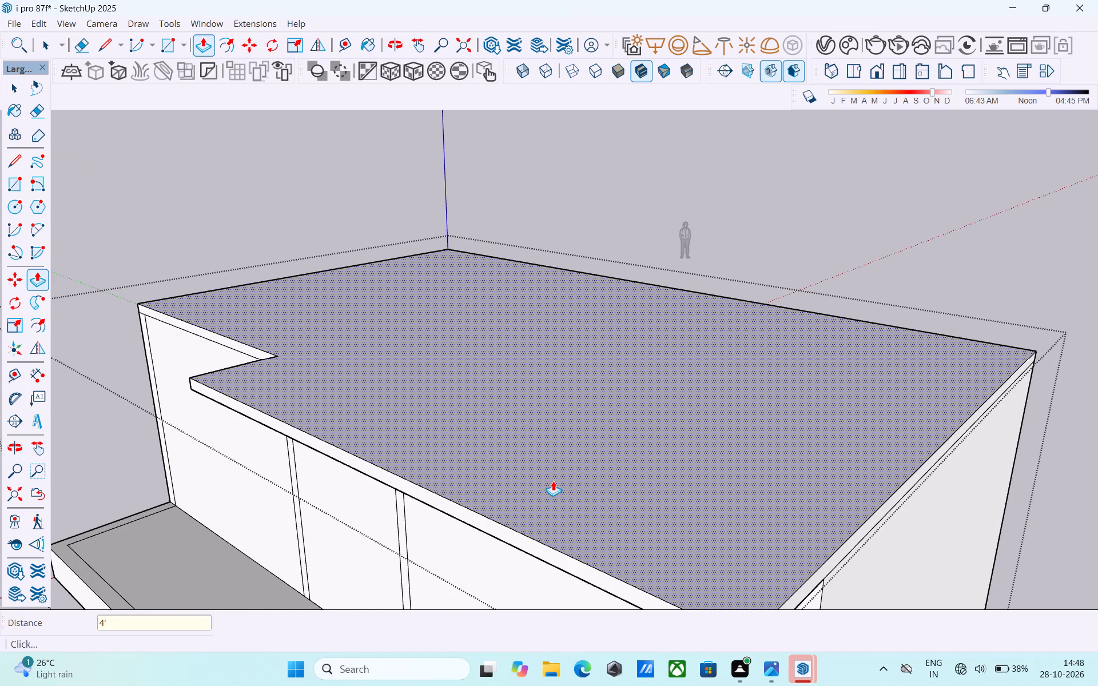
key("space")
Push/Pull the front end face of the partition nearest the origin outward 4' to the overhanging slab's edge.
scroll(553, 481, "down", 6)
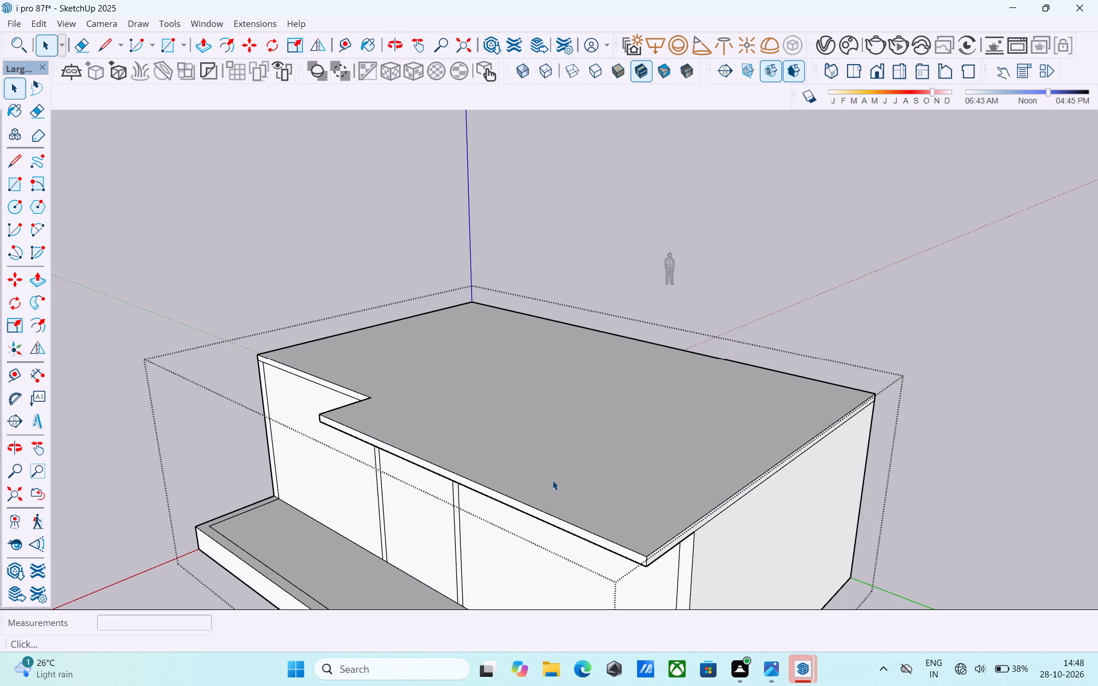
scroll(552, 480, "down", 3)
middle_click_drag(552, 480, 659, 446)
scroll(653, 464, "down", 4)
middle_click_drag(602, 513, 566, 528, "shift")
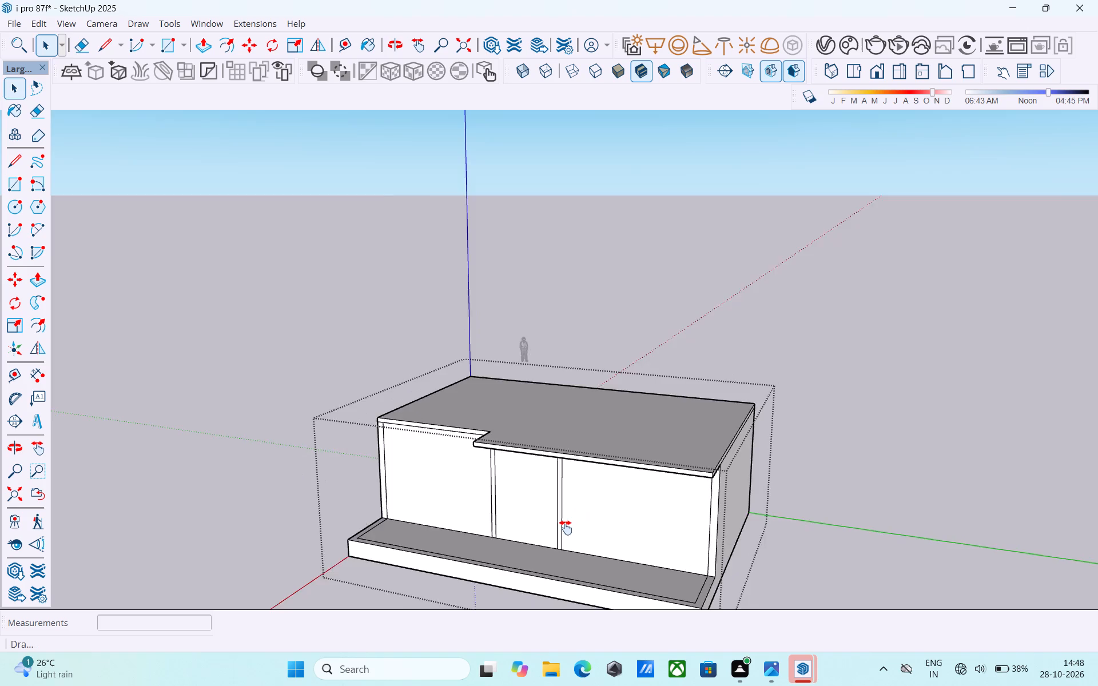
middle_click_drag(566, 528, 640, 487, "shift")
middle_click_drag(496, 509, 547, 426, "shift")
middle_click_drag(546, 436, 527, 491)
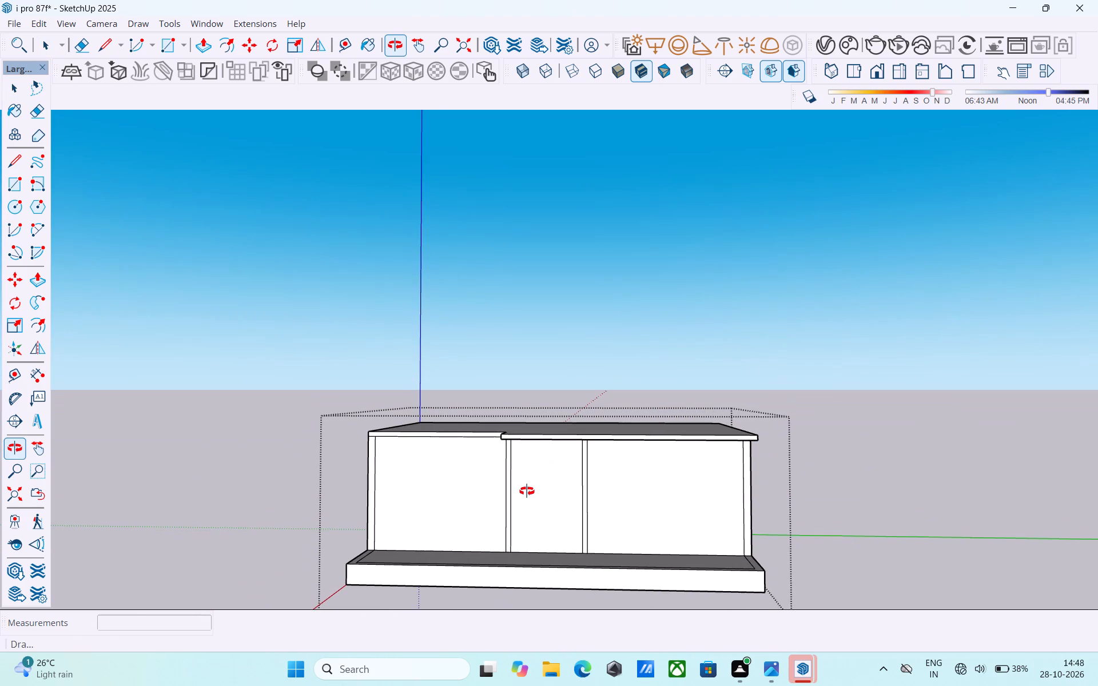
middle_click_drag(527, 491, 653, 488)
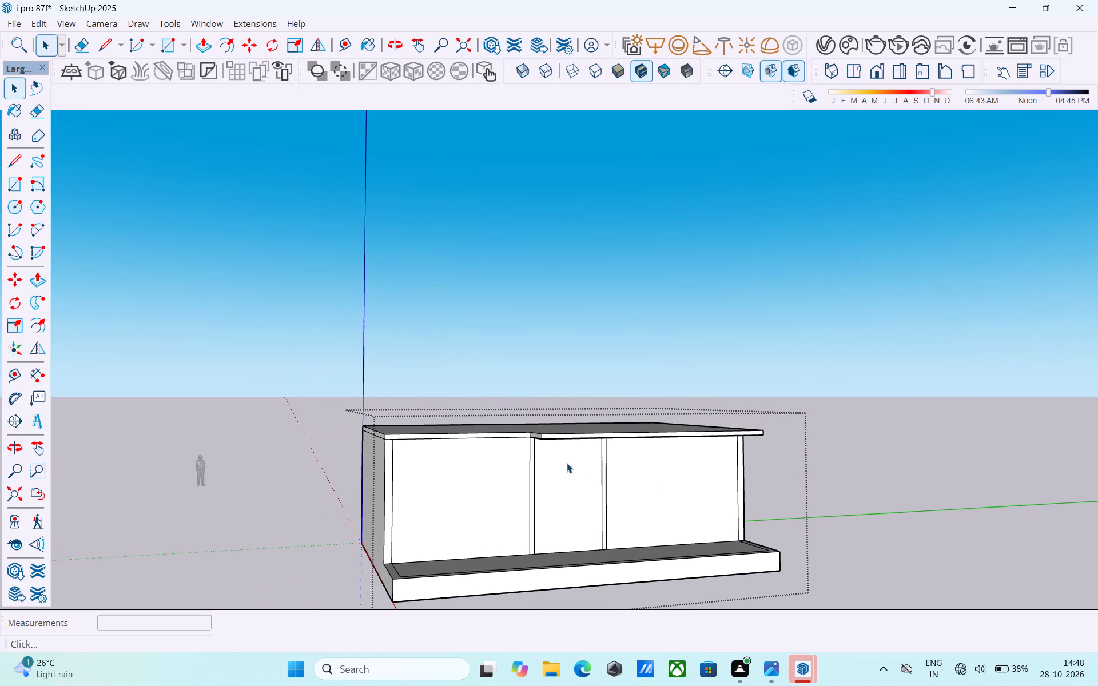
middle_click_drag(555, 454, 622, 459)
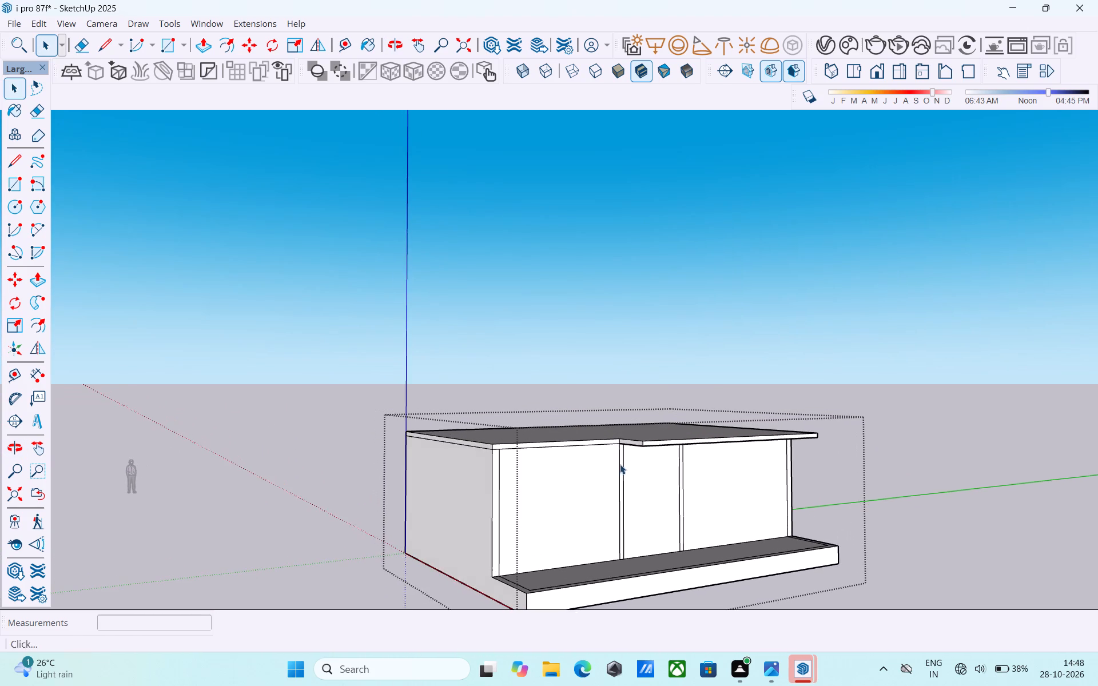
middle_click(611, 474)
scroll(611, 474, "up", 10)
left_click(639, 449)
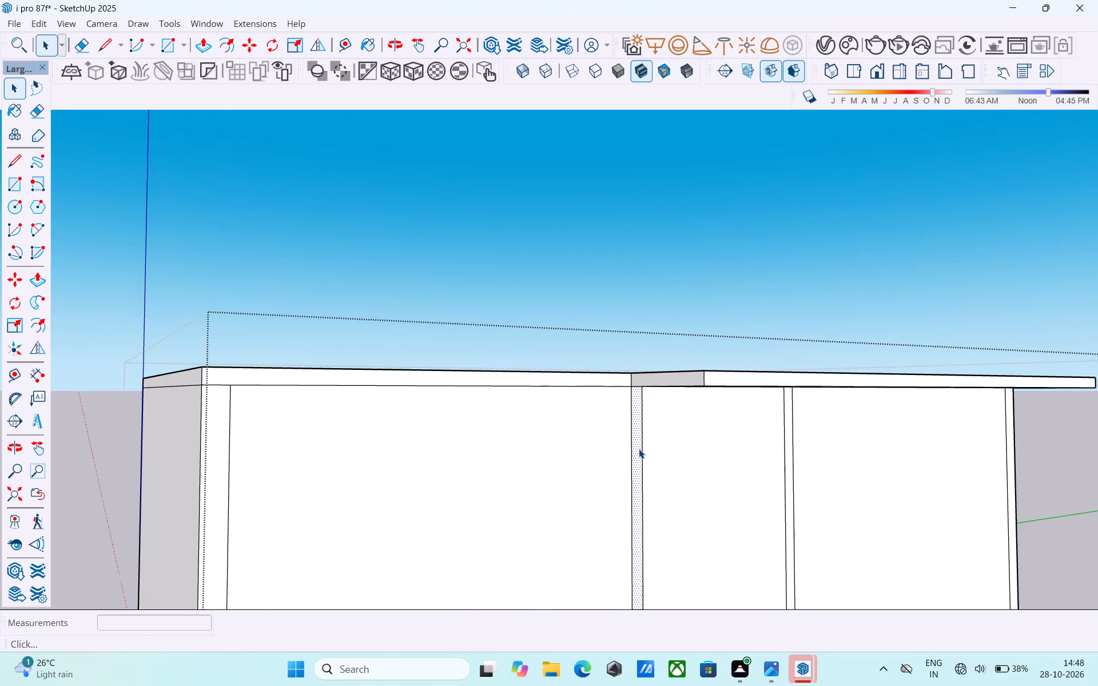
key("p")
left_click(636, 396)
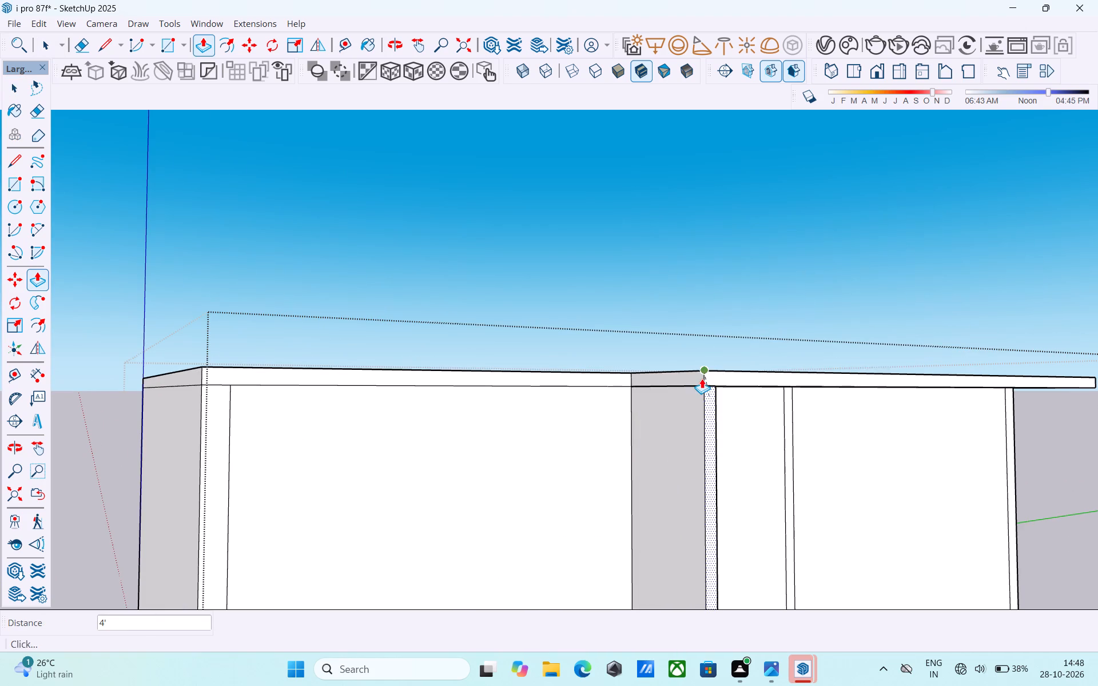
left_click(702, 378)
Save the model.
middle_click_drag(686, 432, 510, 528)
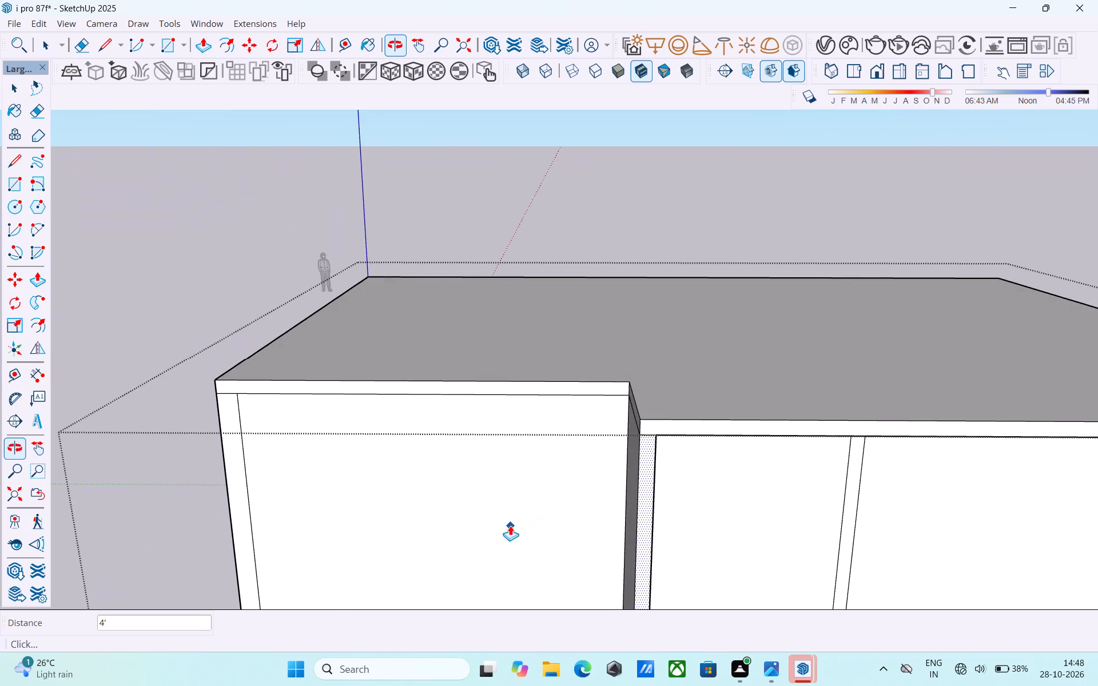
scroll(511, 521, "down", 4)
key("ctrl+s")
scroll(511, 519, "down", 6)
key("space")
Examine the extended partition and the roof overhang from the front, below and the far side.
scroll(511, 519, "down", 3)
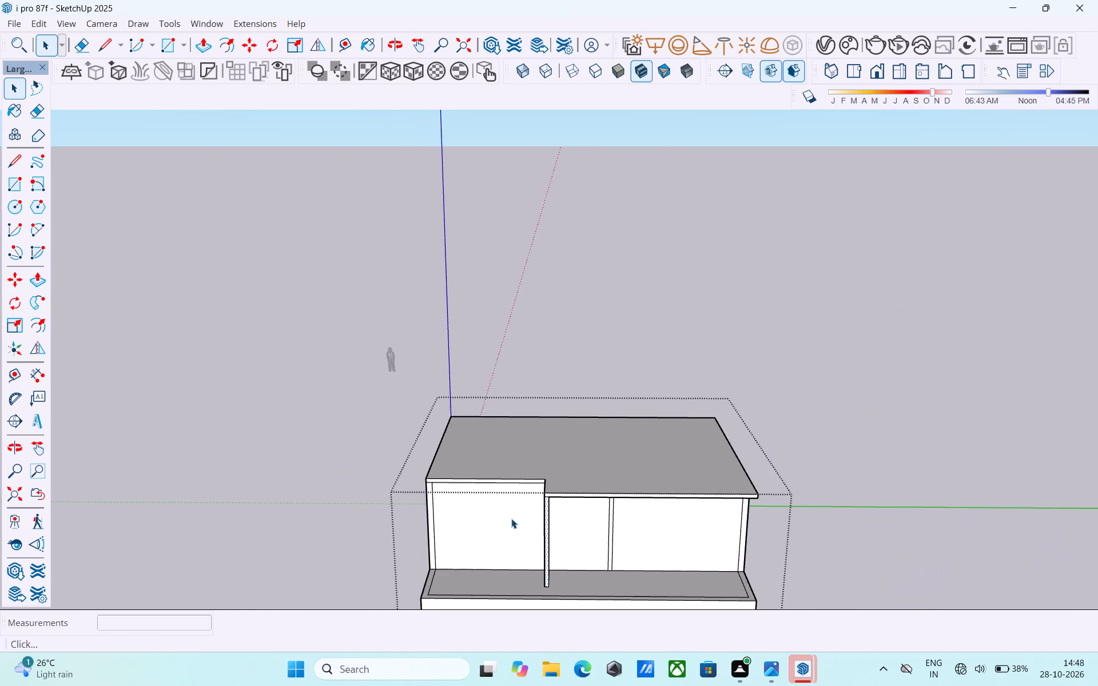
scroll(511, 519, "down", 1)
middle_click(511, 519)
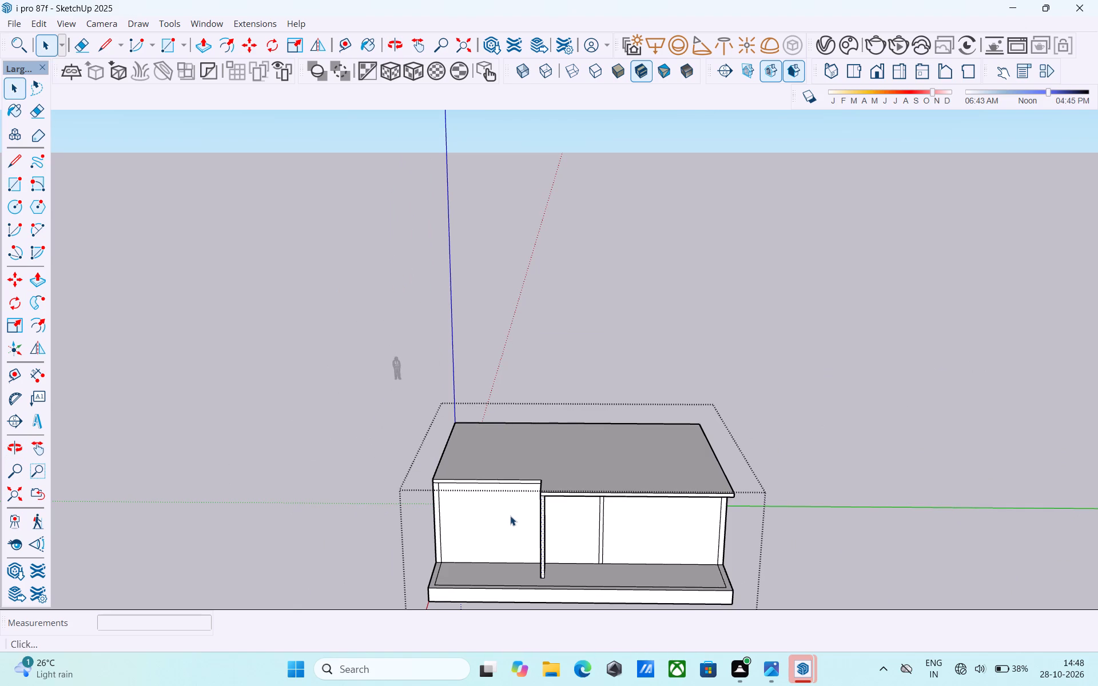
scroll(594, 369, "down", 3)
middle_click_drag(591, 373, 592, 313, "shift")
scroll(571, 414, "up", 4)
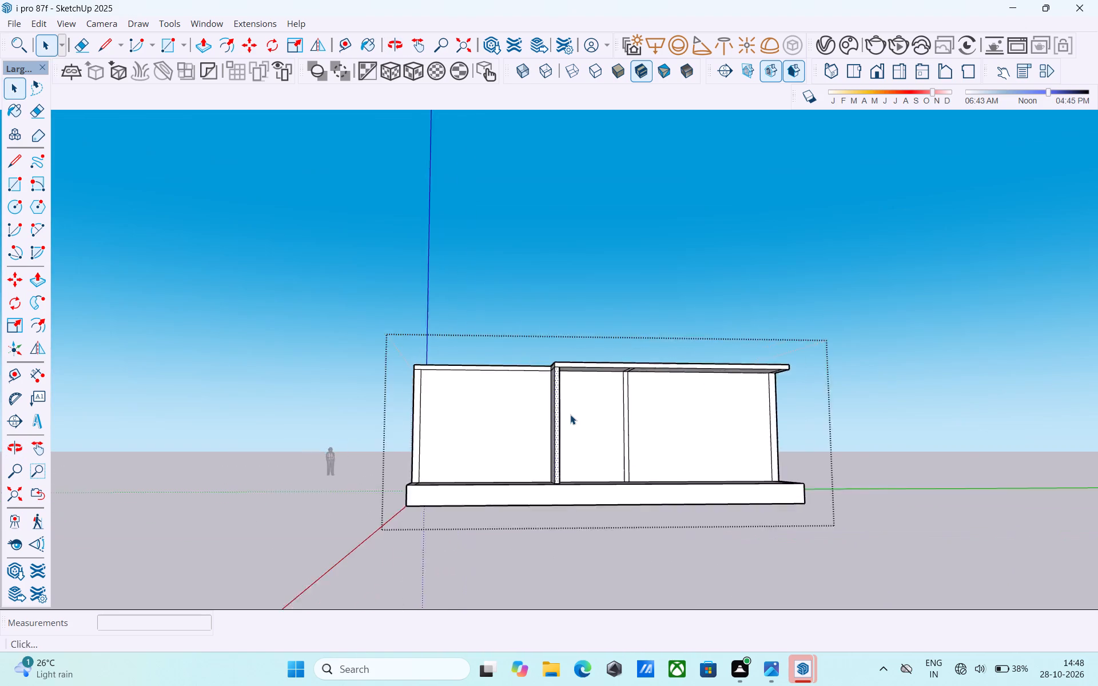
scroll(570, 414, "up", 4)
middle_click_drag(570, 414, 577, 405)
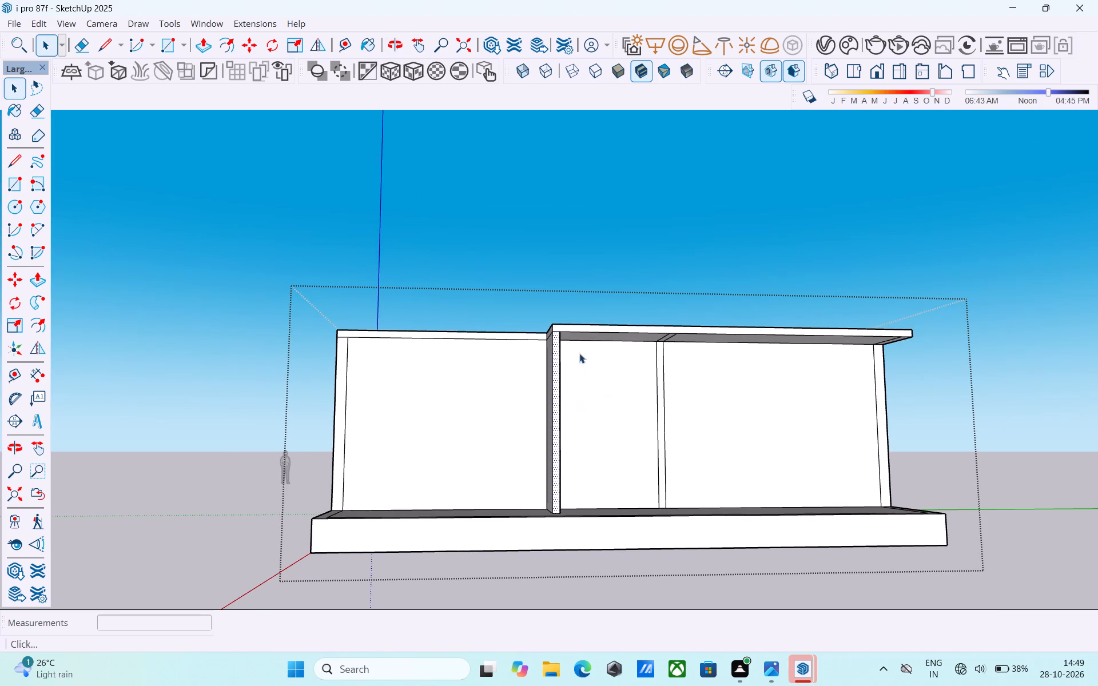
scroll(571, 353, "down", 6)
middle_click_drag(571, 373, 536, 372)
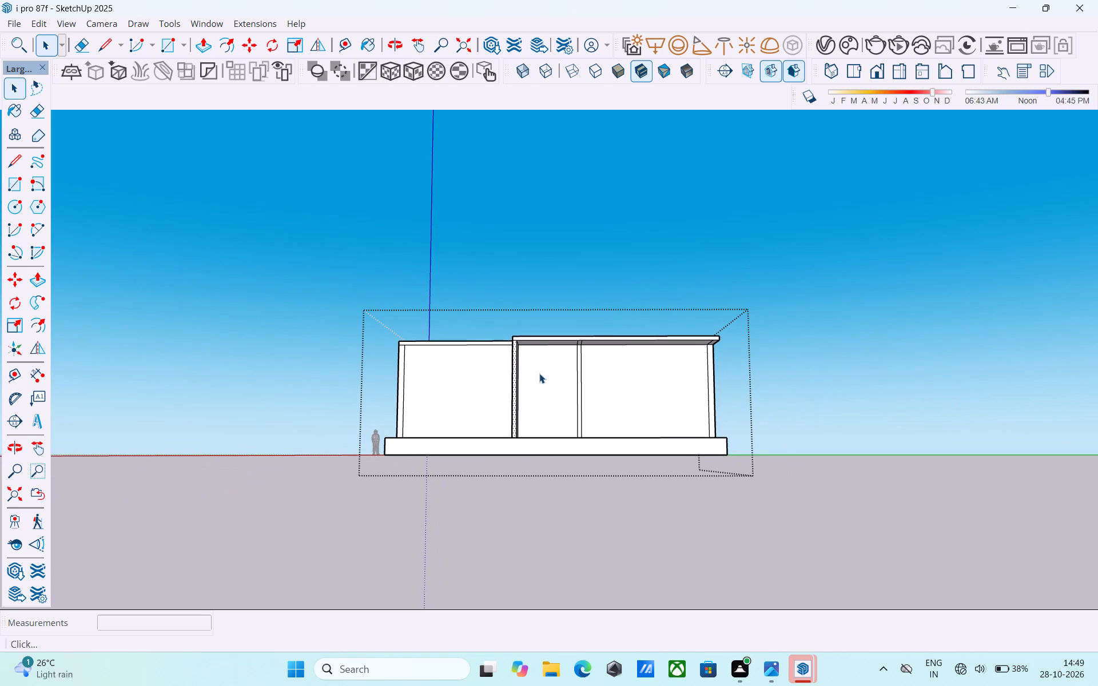
scroll(540, 373, "down", 5)
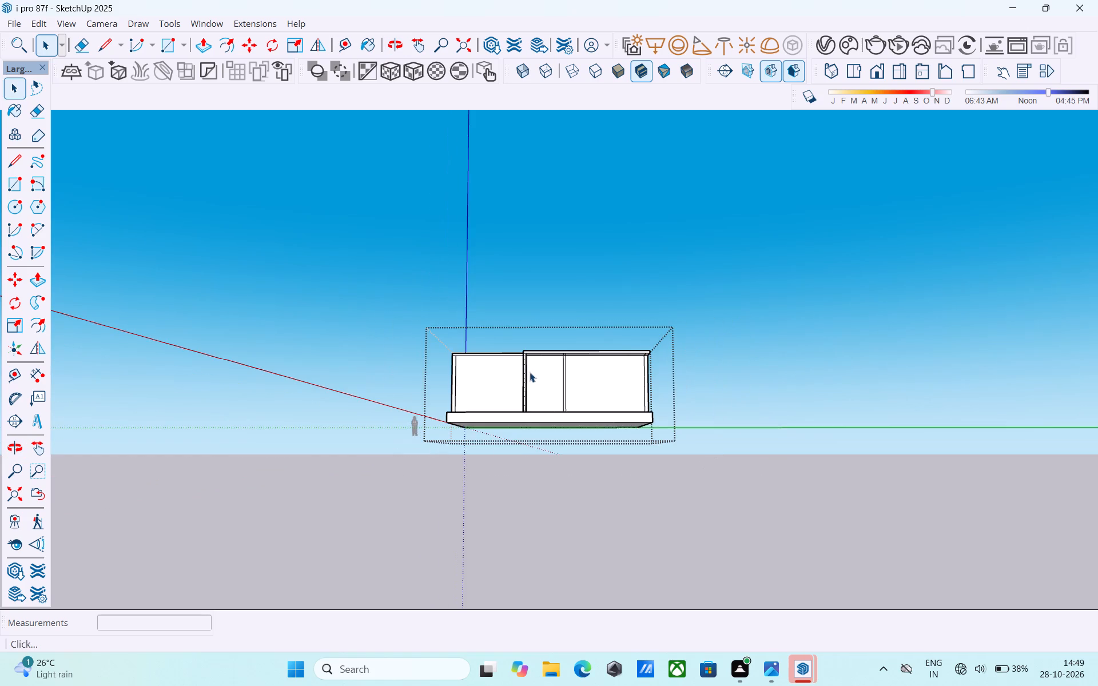
middle_click_drag(549, 361, 496, 423)
scroll(506, 432, "up", 3)
middle_click_drag(625, 418, 527, 443)
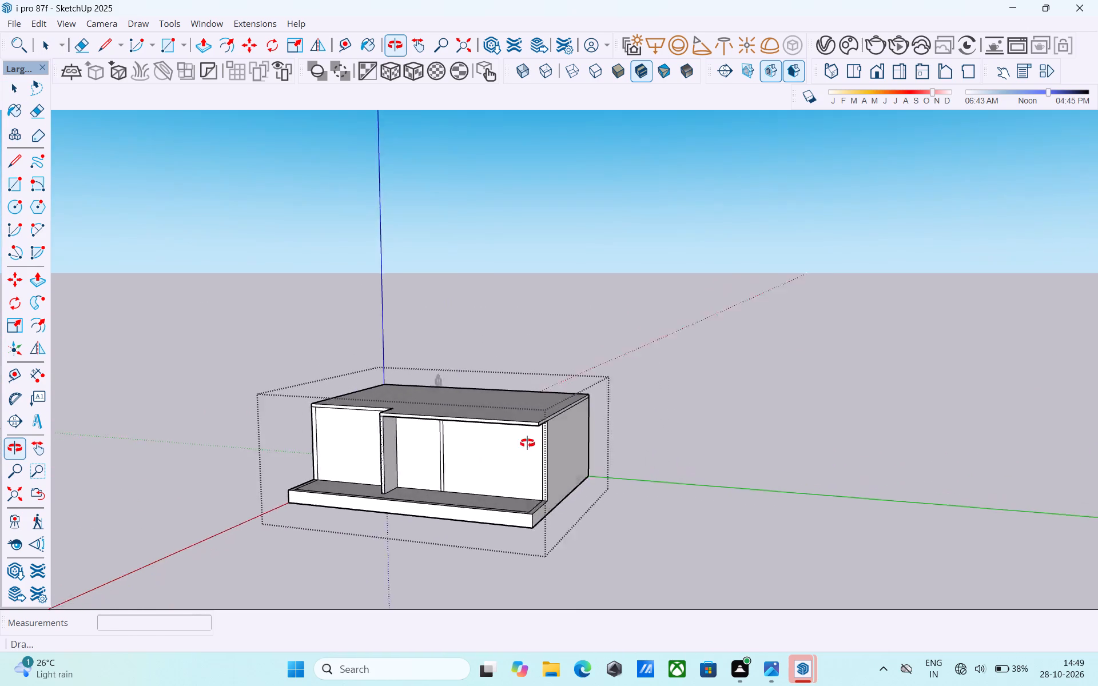
middle_click_drag(527, 443, 484, 448)
Save the model again.
key("ctrl+s")
Copy the front vertical edge of the far side wall 6' along the wall toward the back.
middle_click_drag(474, 451, 518, 462, "shift")
middle_click_drag(518, 462, 502, 461)
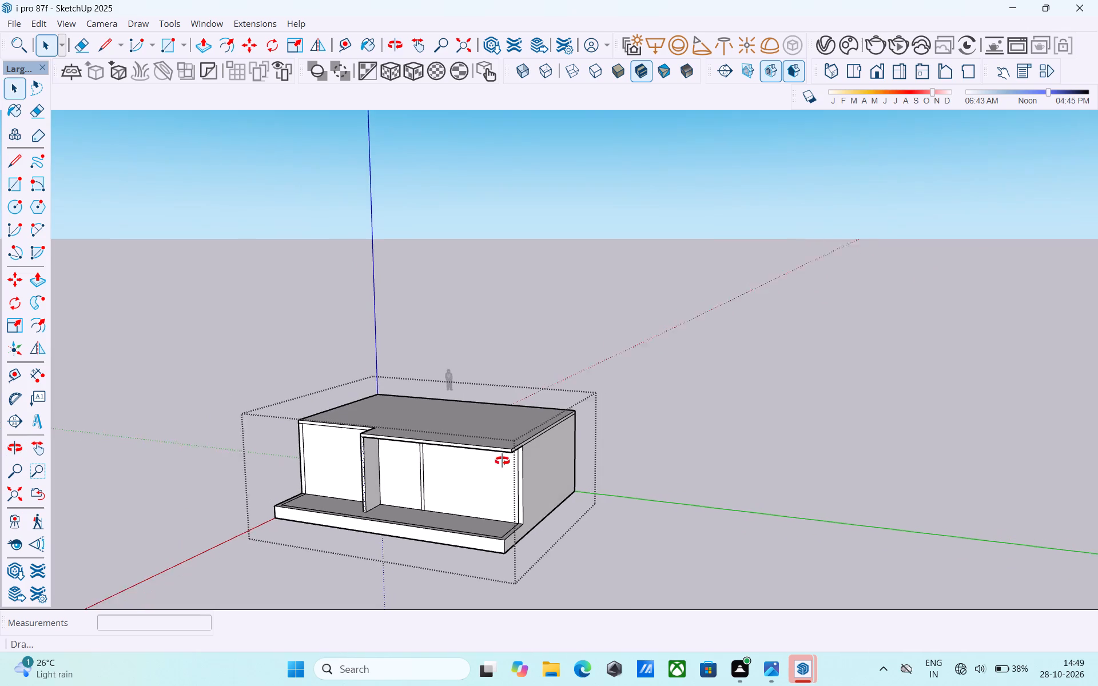
middle_click_drag(502, 461, 497, 465)
middle_click_drag(504, 466, 465, 482)
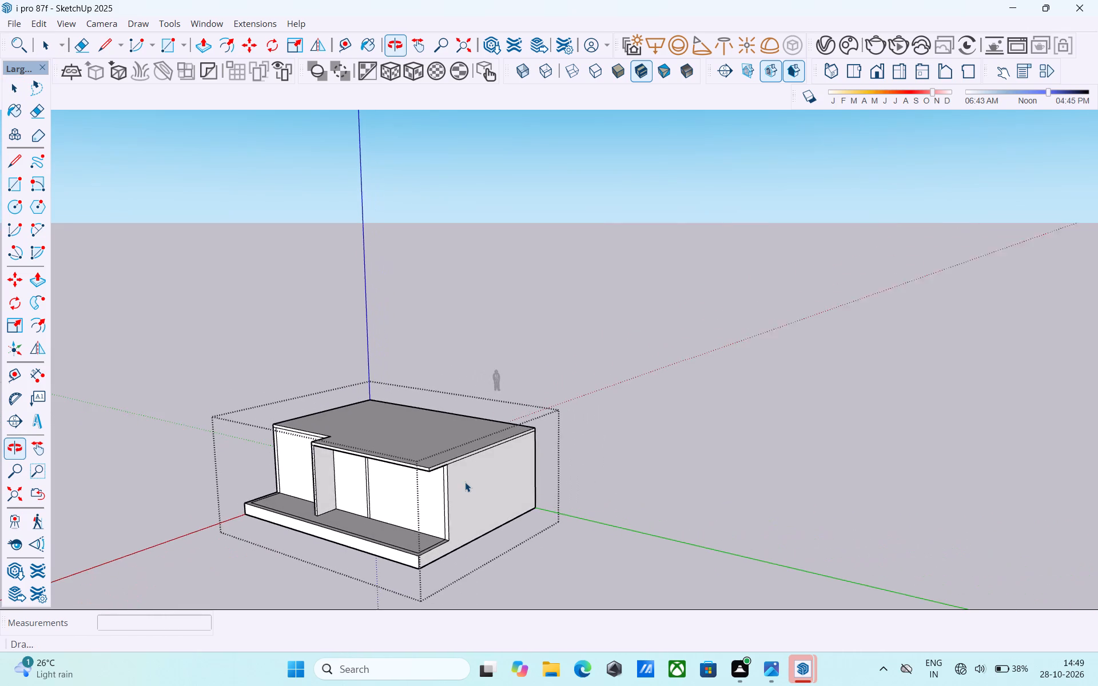
middle_click_drag(464, 482, 459, 477, "shift")
scroll(404, 464, "up", 2)
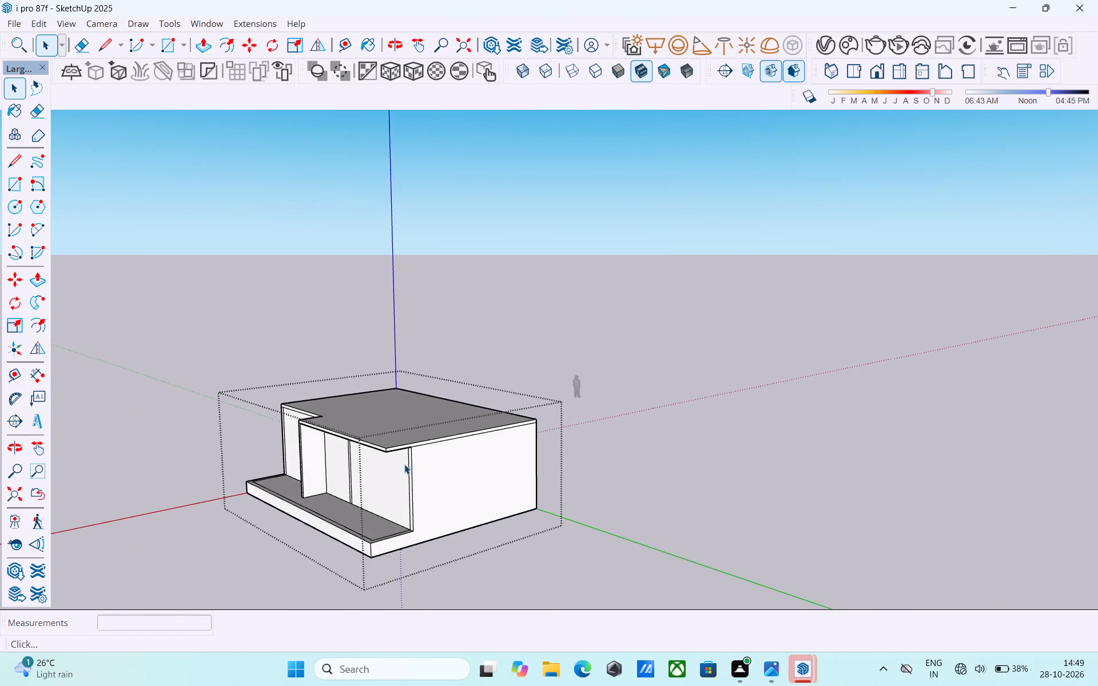
scroll(404, 464, "up", 16)
left_click(392, 444)
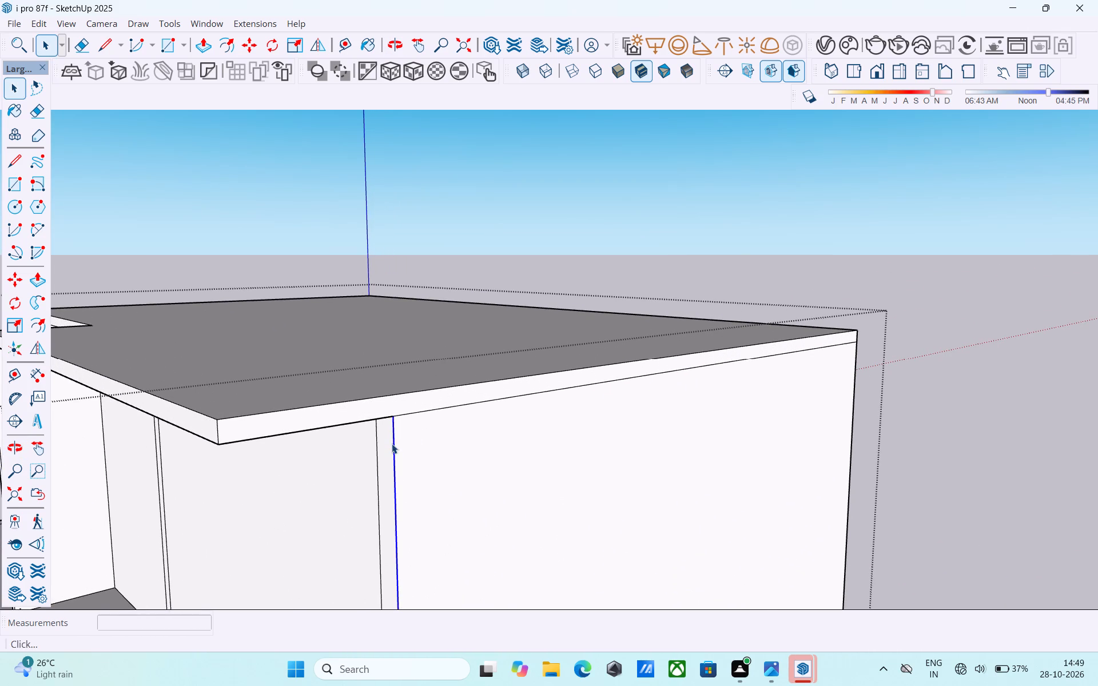
key("m")
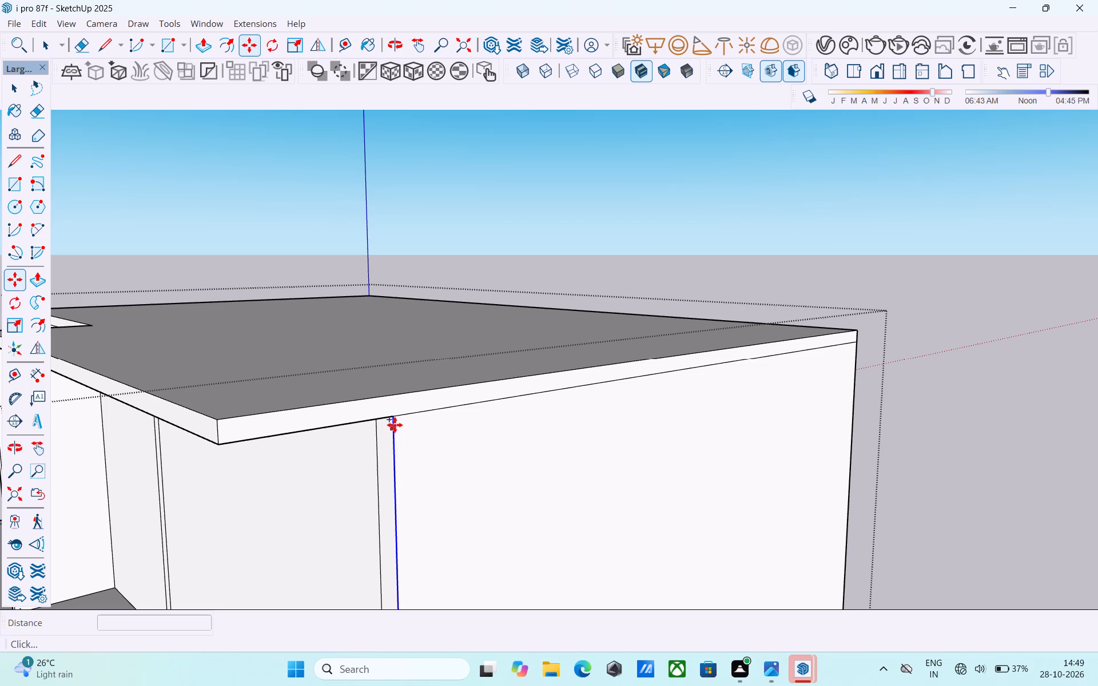
left_click(394, 417)
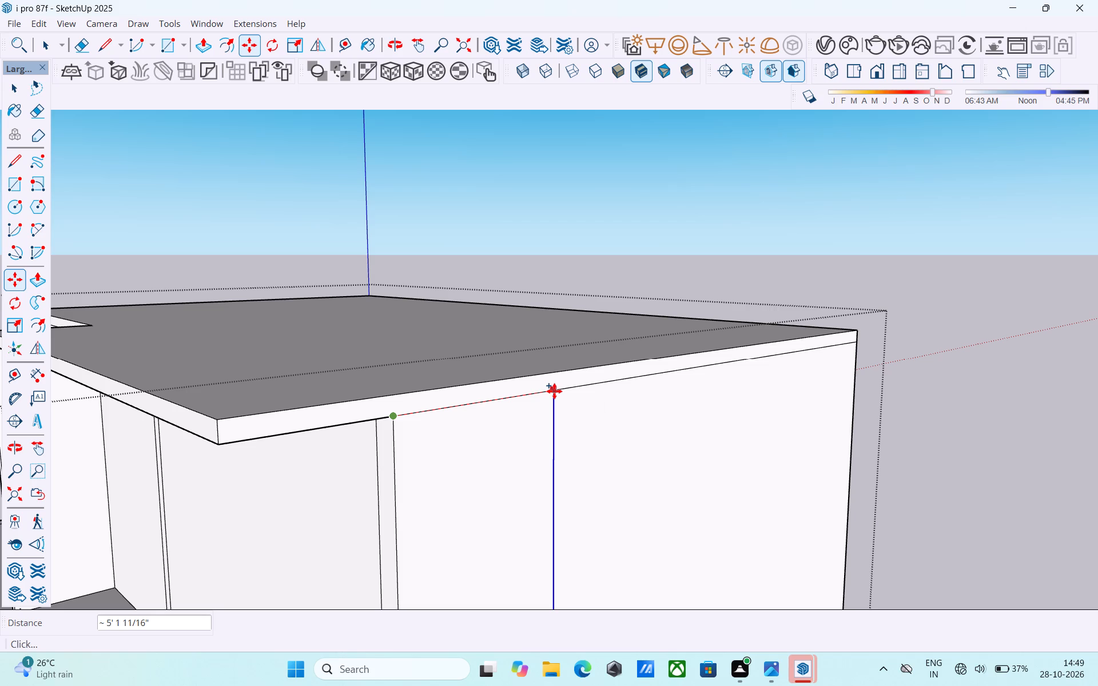
type("6'")
key("Return")
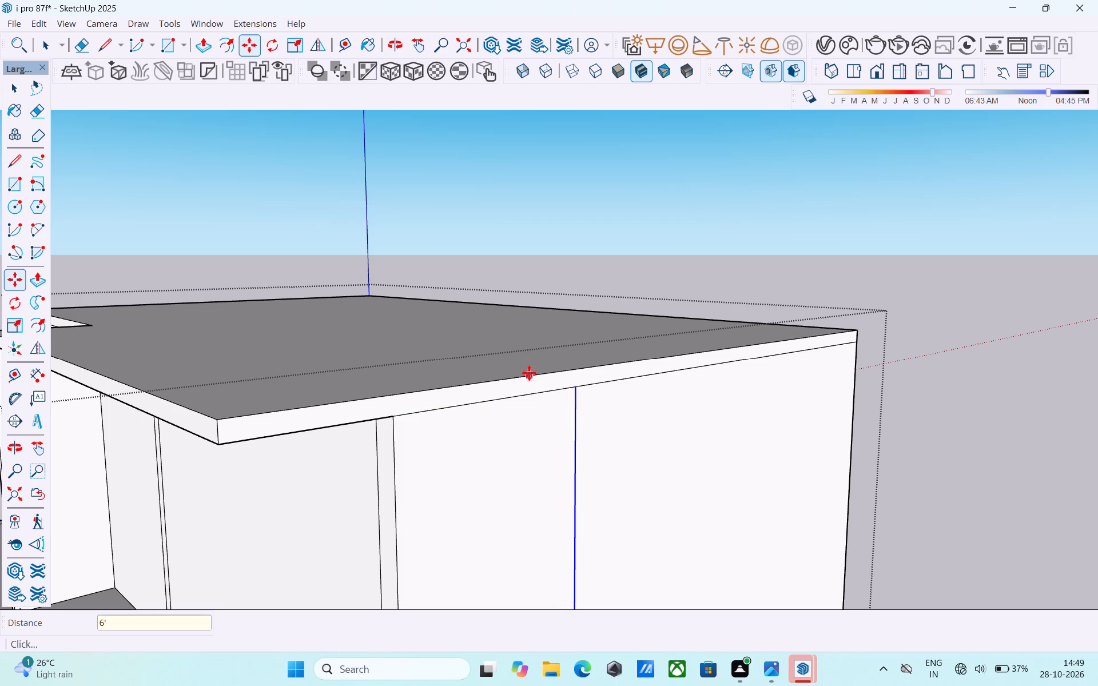
Draw a 2' line from the copied edge's lower end straight down to the side wall's base.
scroll(530, 363, "down", 3)
scroll(479, 412, "down", 6)
middle_click_drag(492, 446, 452, 456)
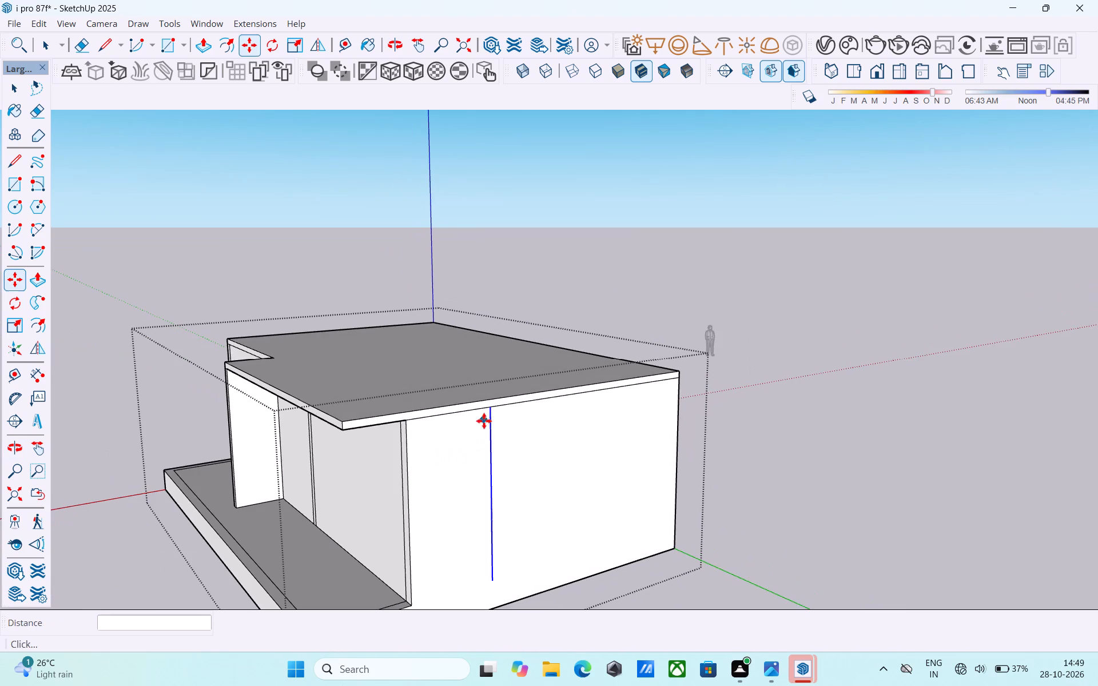
key("space")
scroll(487, 420, "up", 1)
scroll(489, 417, "down", 5)
middle_click_drag(496, 472, 514, 494)
key("l")
middle_click_drag(515, 521, 523, 477)
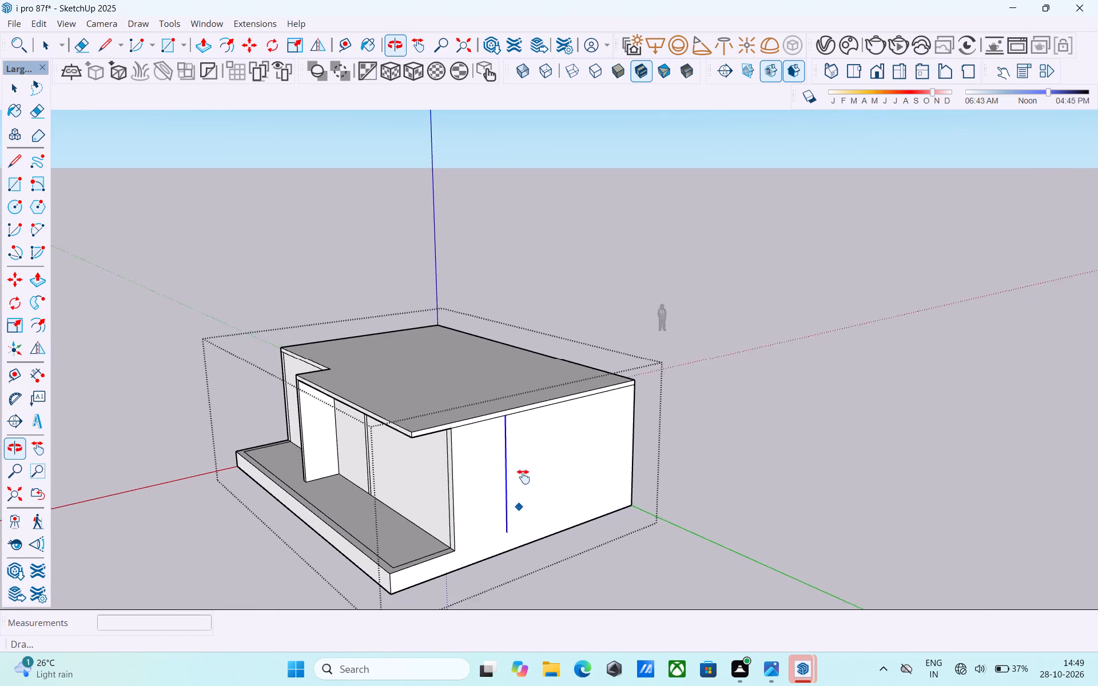
middle_click_drag(523, 477, 524, 443)
scroll(517, 474, "up", 9)
left_click(506, 456)
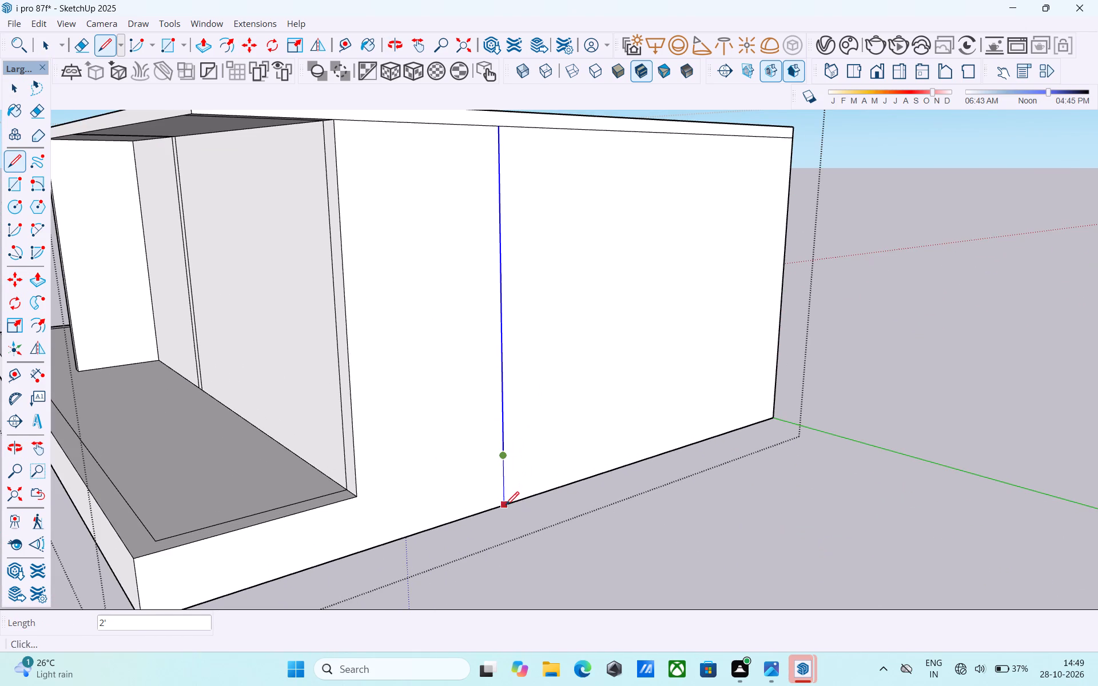
left_click(504, 507)
scroll(529, 375, "down", 4)
middle_click_drag(546, 319, 522, 483)
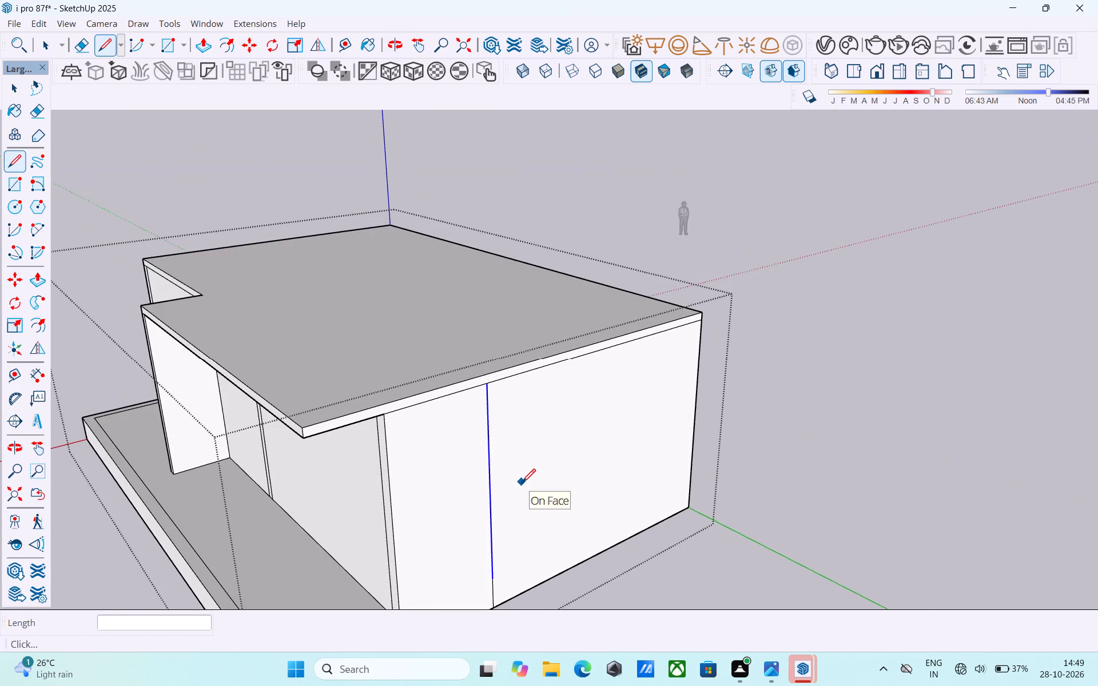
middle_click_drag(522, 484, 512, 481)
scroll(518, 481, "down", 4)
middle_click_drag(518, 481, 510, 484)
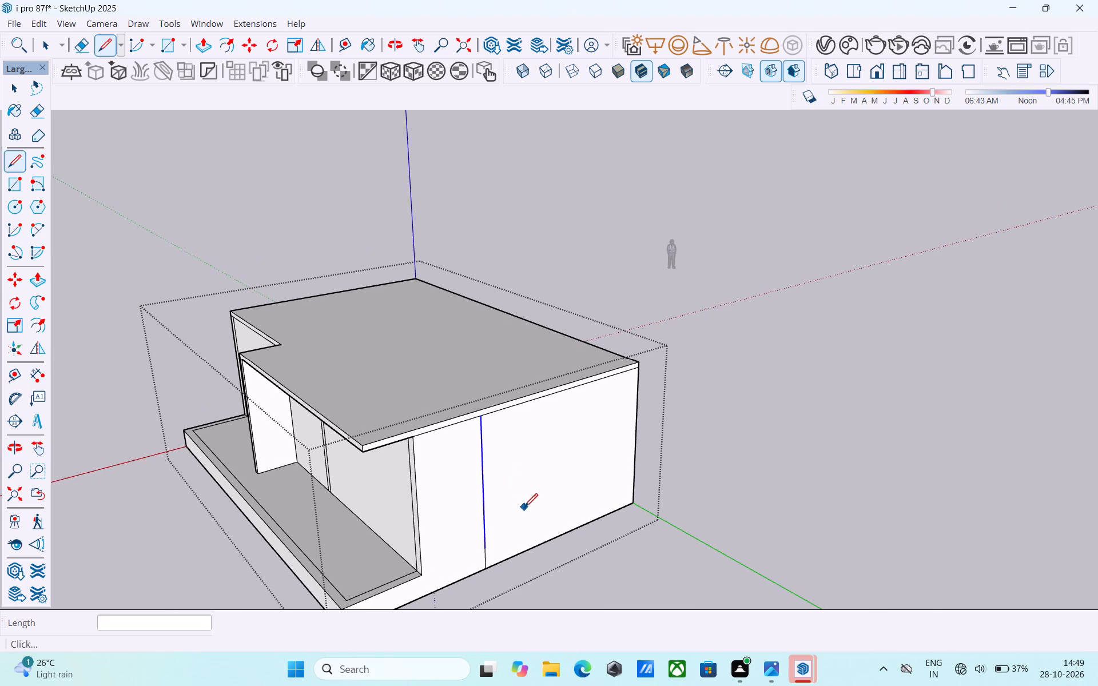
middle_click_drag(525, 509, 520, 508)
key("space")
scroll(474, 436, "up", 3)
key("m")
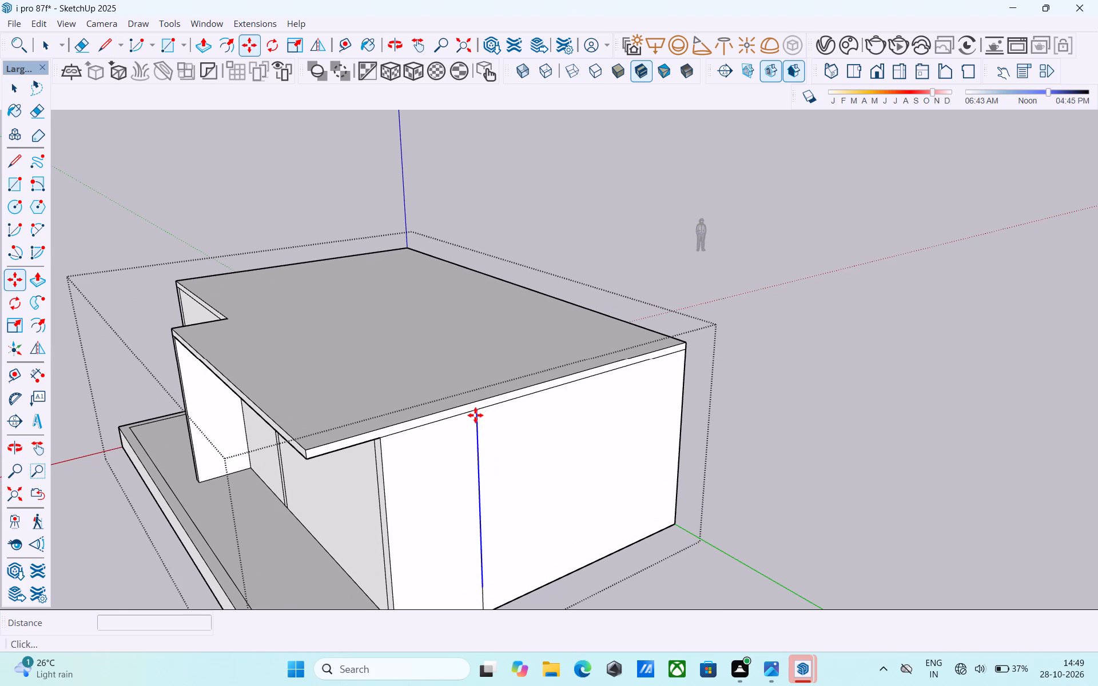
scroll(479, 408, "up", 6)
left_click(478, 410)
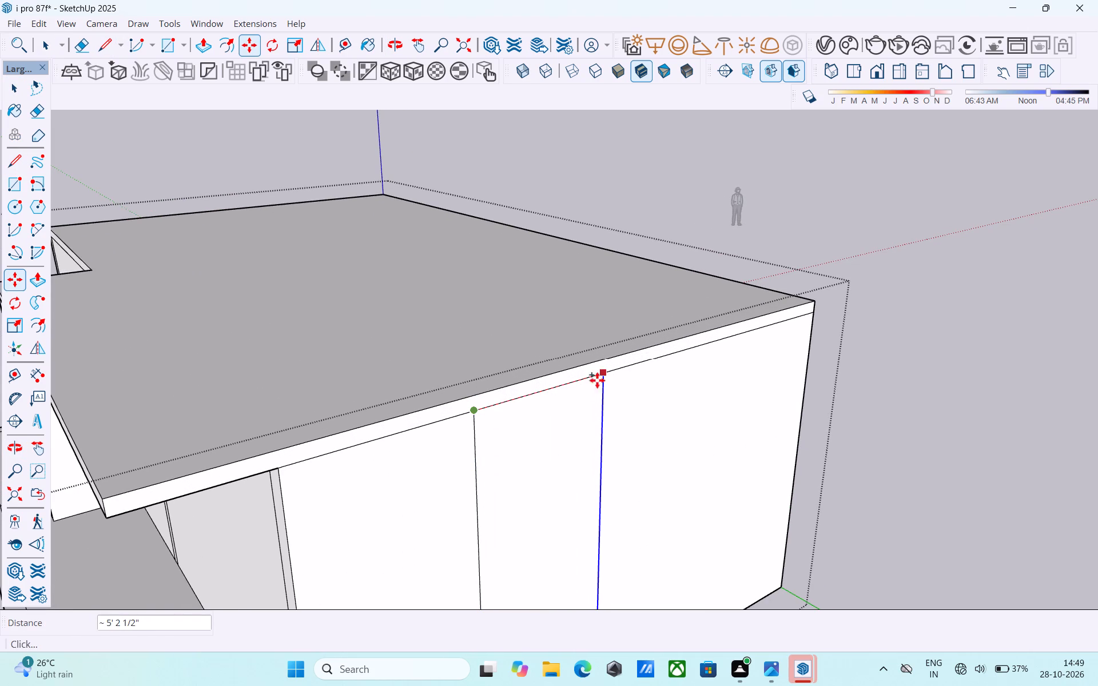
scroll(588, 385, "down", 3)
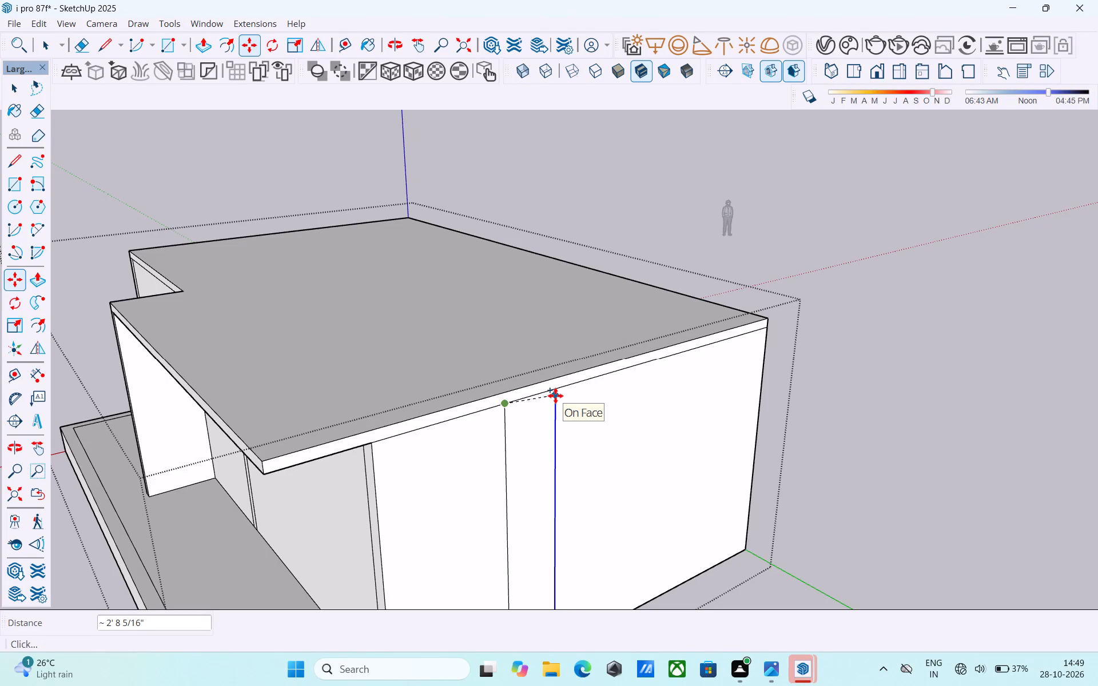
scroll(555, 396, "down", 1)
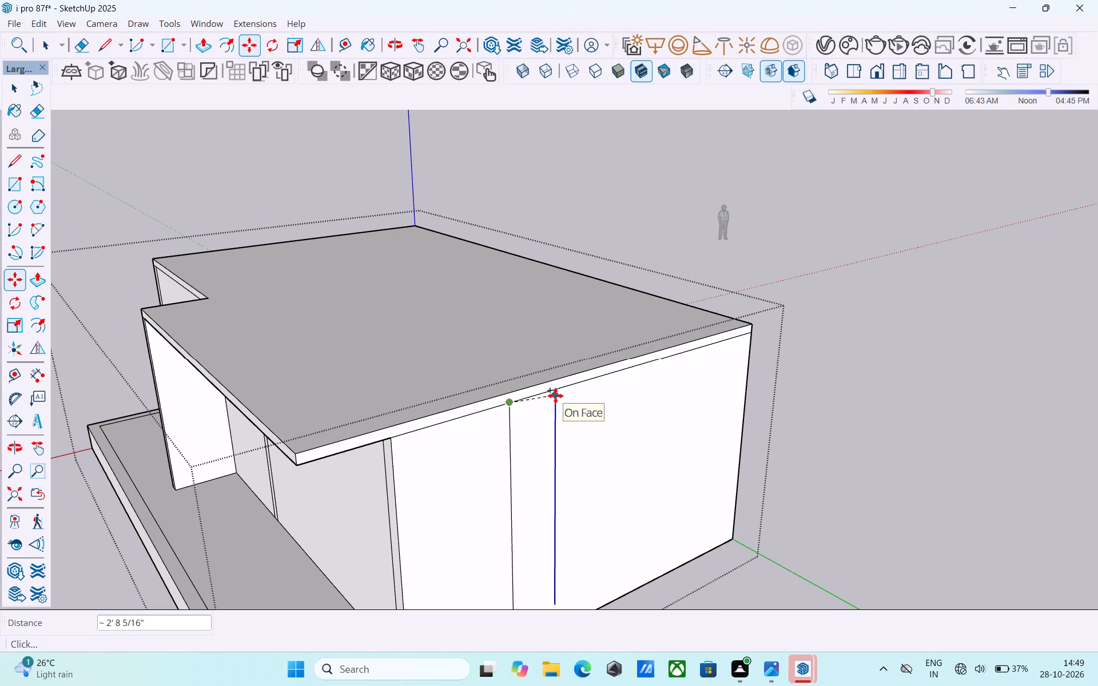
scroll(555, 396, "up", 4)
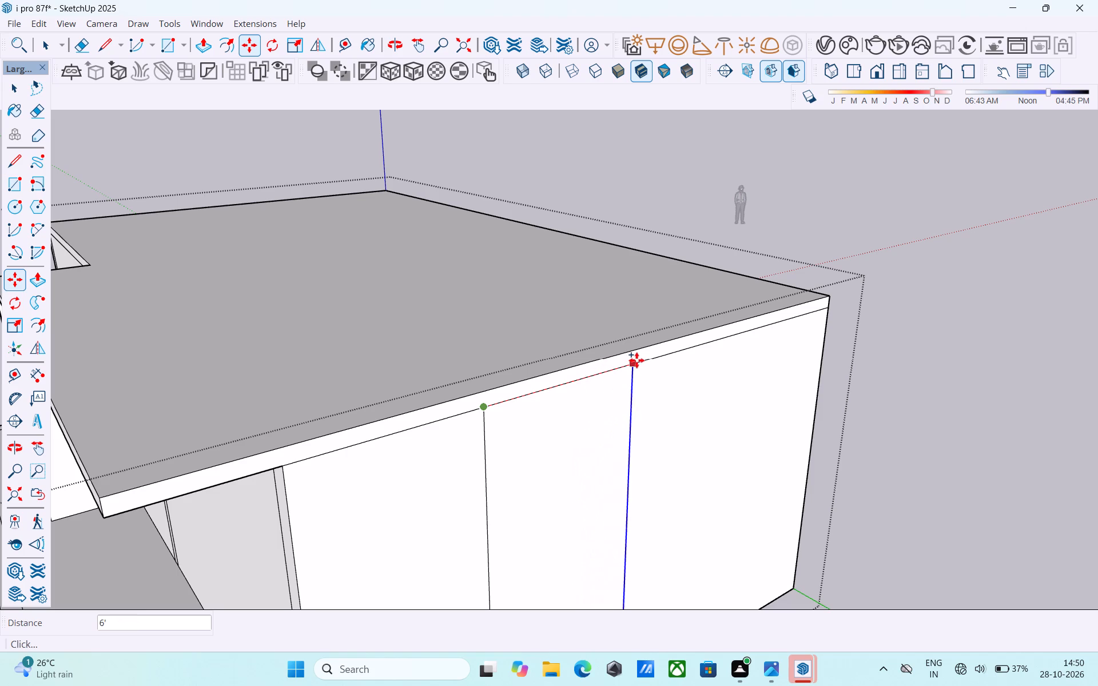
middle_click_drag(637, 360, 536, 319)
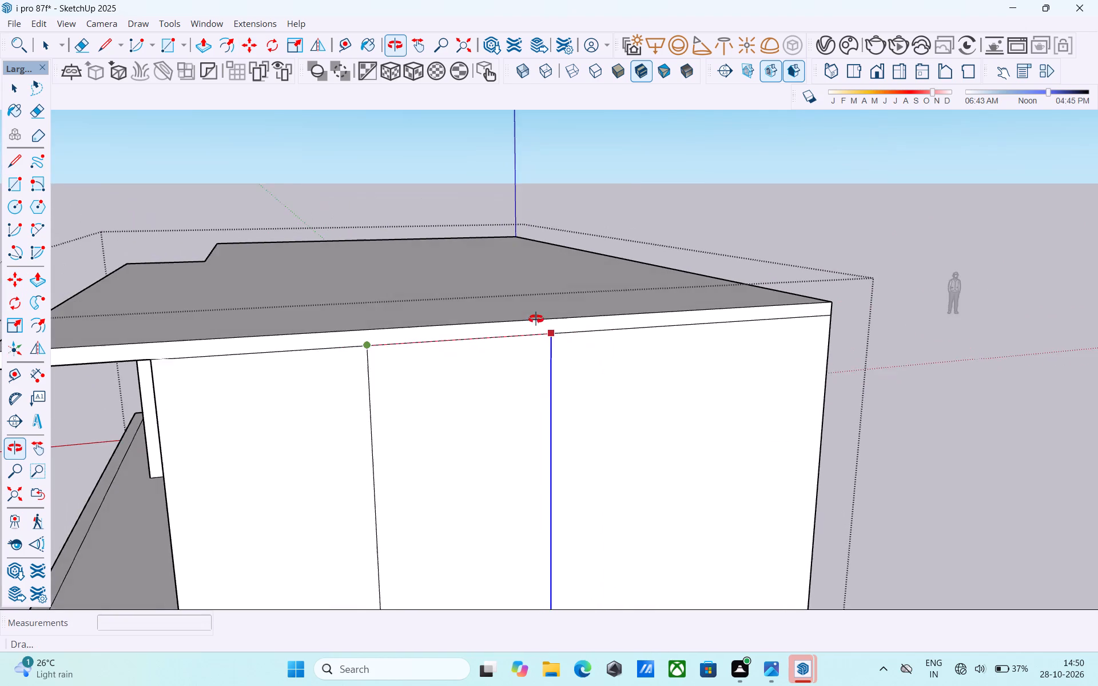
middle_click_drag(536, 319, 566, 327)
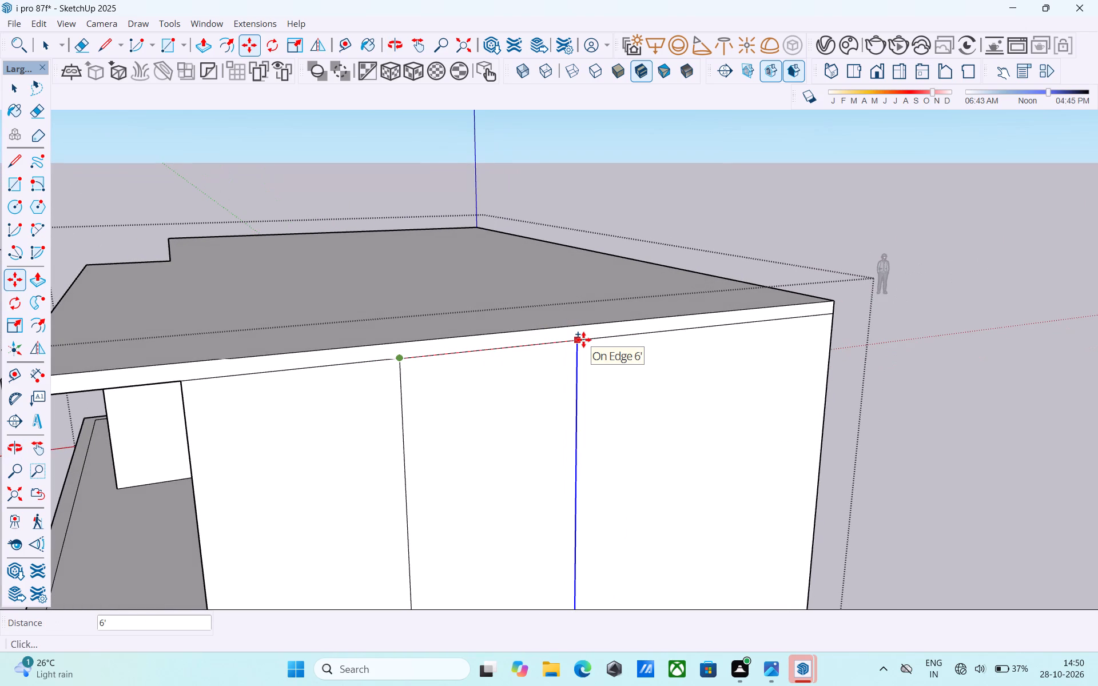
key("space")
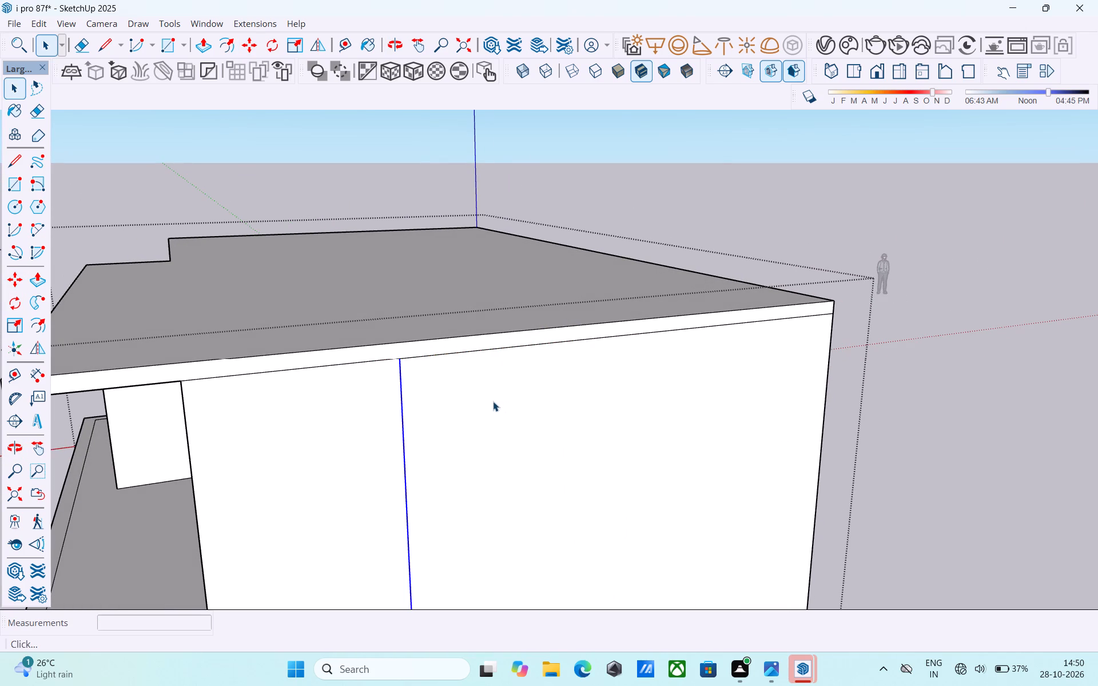
Move the copied vertical edge on the far side wall 2' along the wall toward the back.
key("m")
left_click(393, 360)
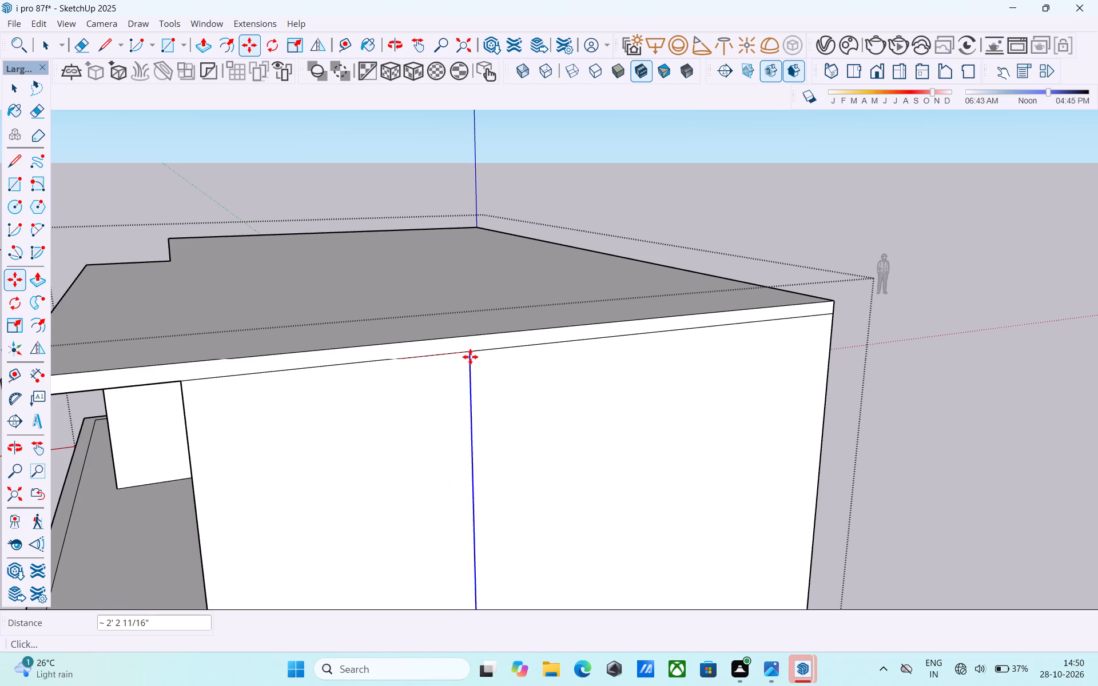
type("2'")
key("Return")
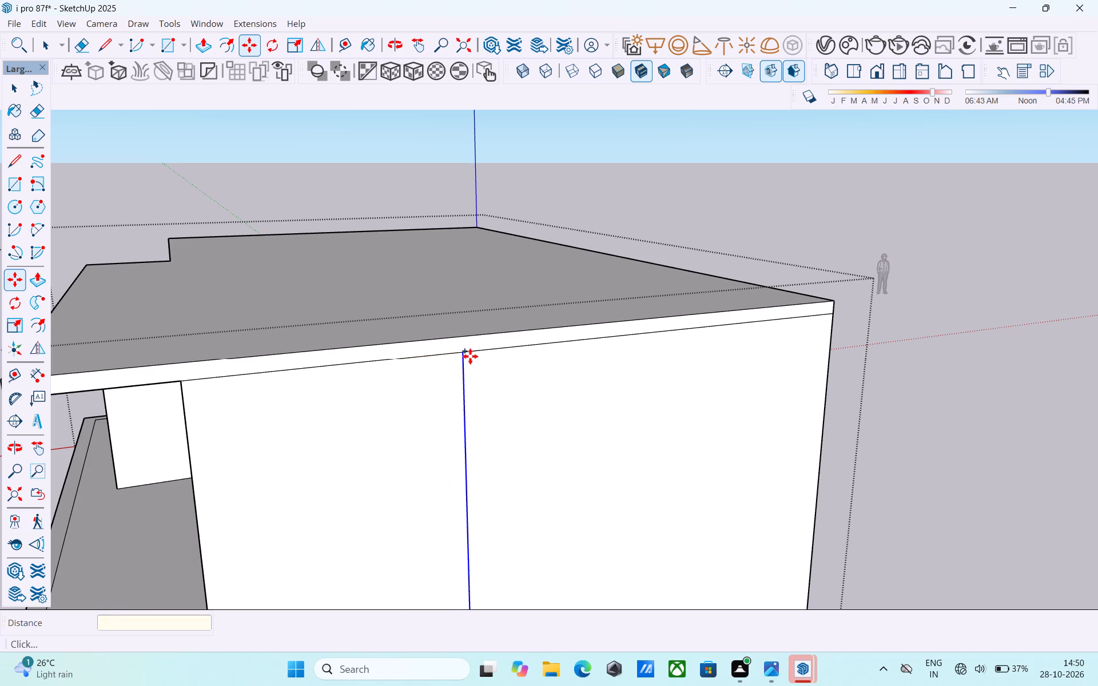
Copy the moved vertical edge about 6' farther along the side wall toward the back.
scroll(473, 354, "up", 1)
left_click(463, 357)
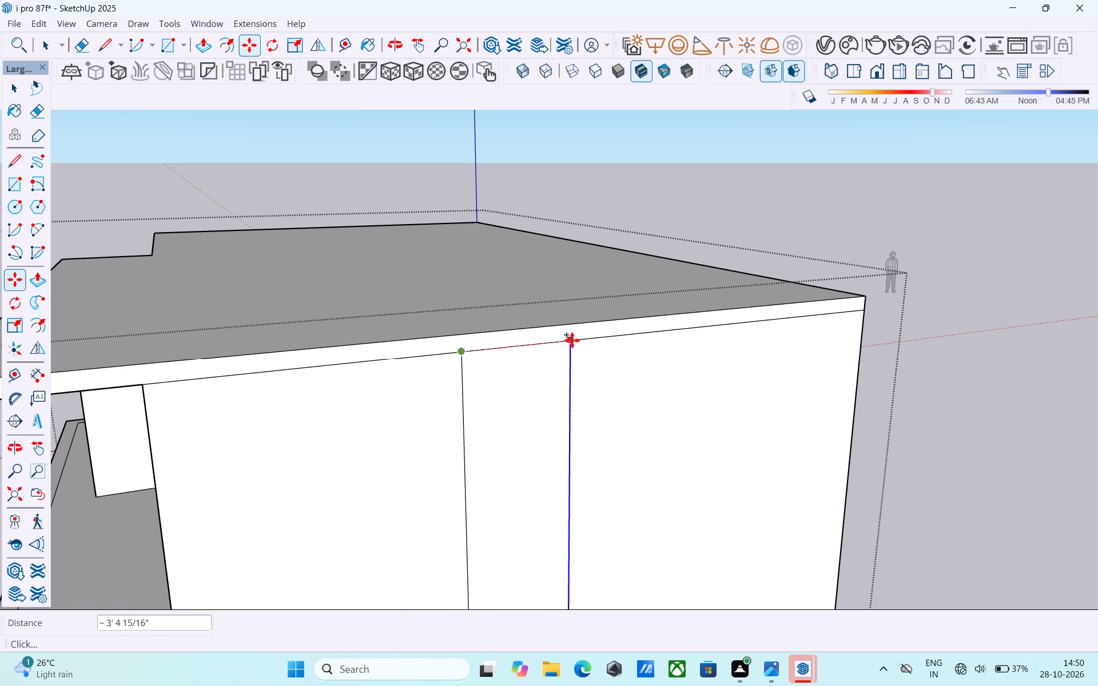
left_click(645, 333)
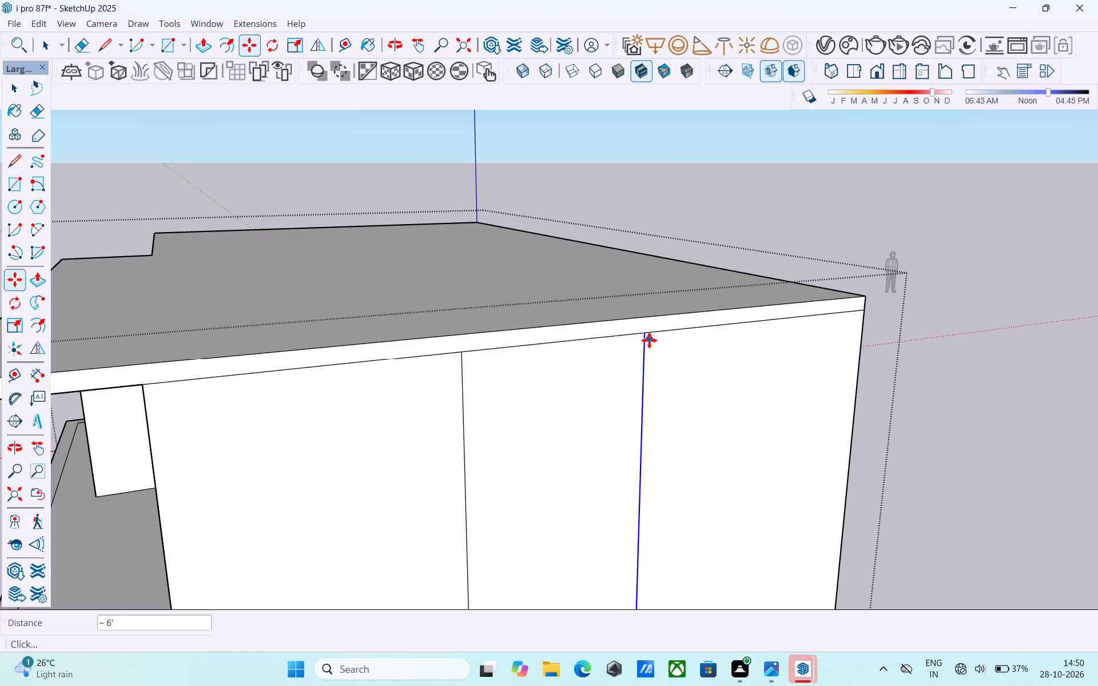
scroll(649, 340, "down", 5)
middle_click_drag(645, 346, 610, 340)
key("space")
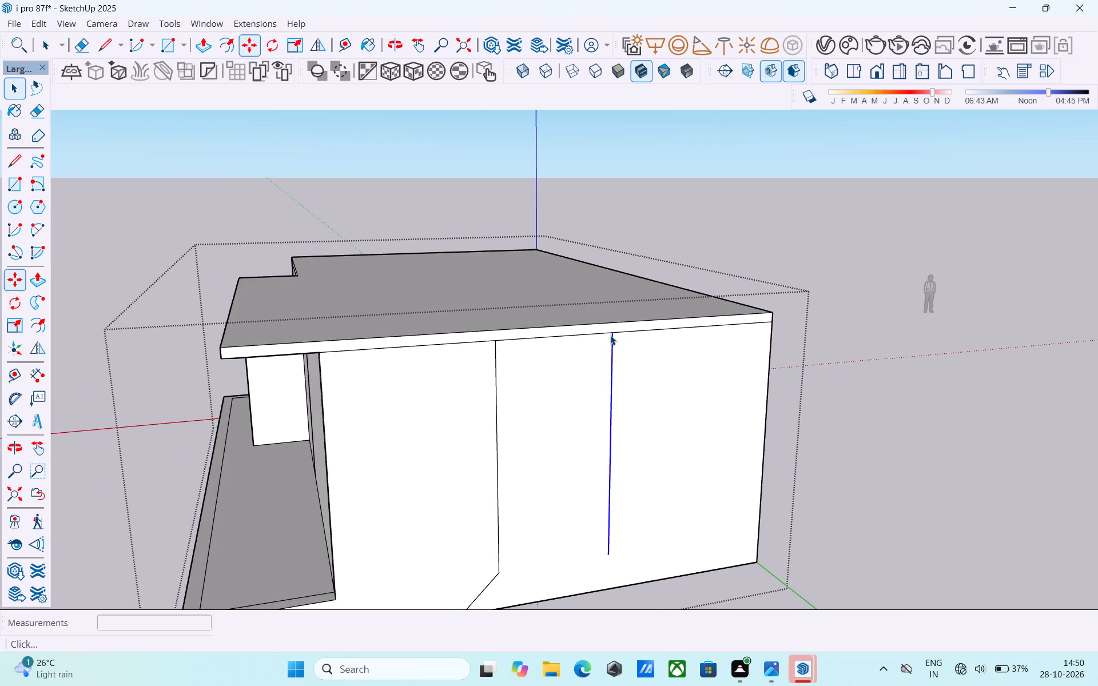
Erase the slanted line segment below the lower end of the moved vertical edge.
scroll(610, 328, "down", 6)
scroll(526, 496, "up", 7)
key("e")
left_click(547, 468)
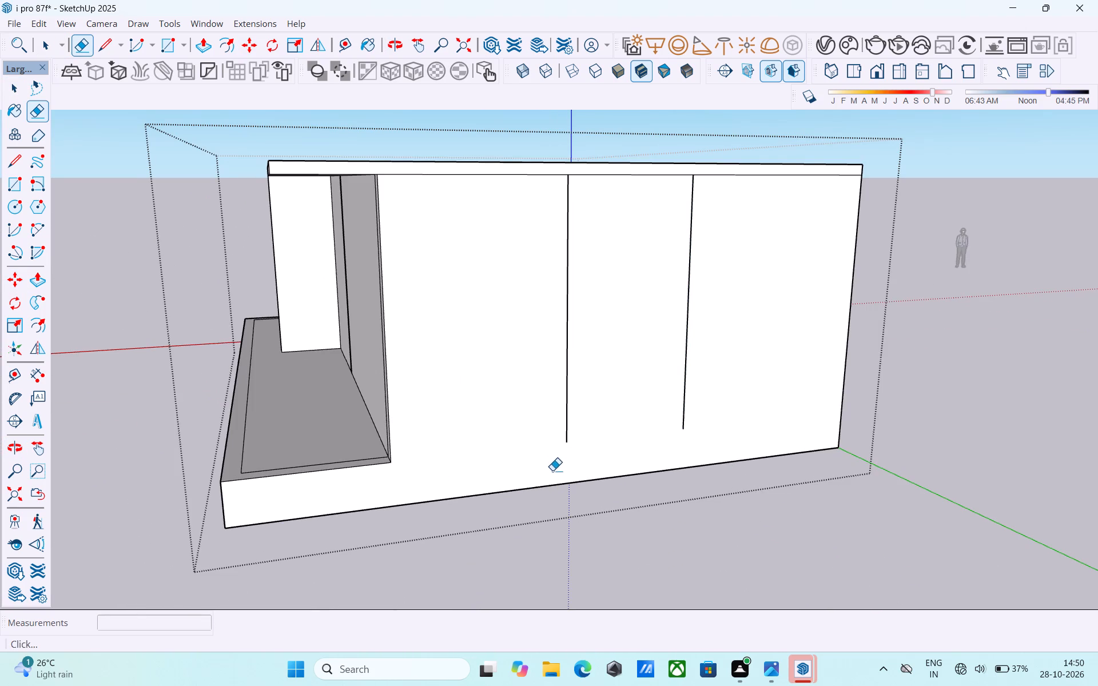
Draw vertical lines from the lower ends of both side wall edges straight down to the wall's base.
key("space")
key("l")
scroll(567, 448, "up", 3)
left_click(564, 442)
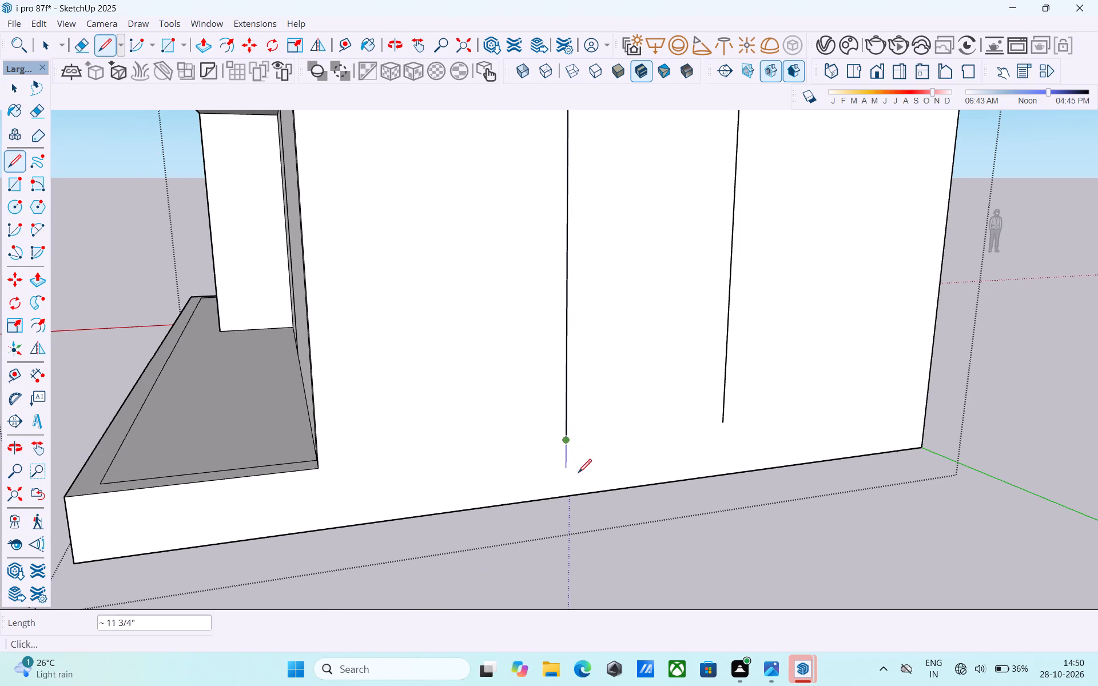
left_click(566, 497)
left_click(726, 418)
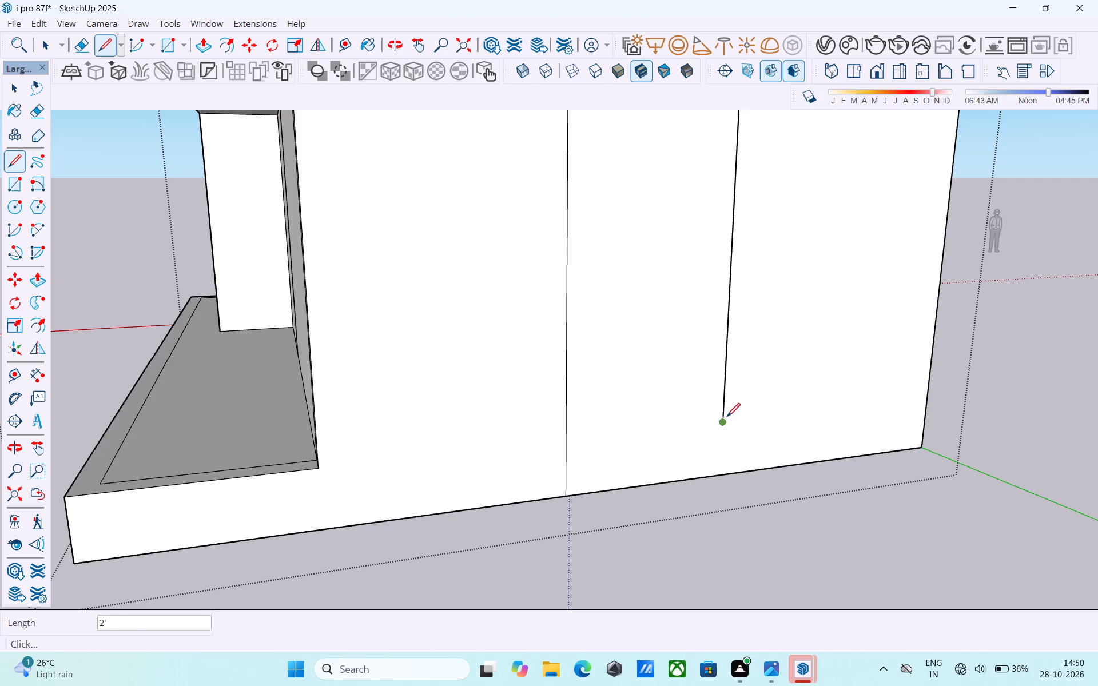
left_click(721, 470)
key("space")
middle_click(718, 470)
scroll(718, 470, "down", 4)
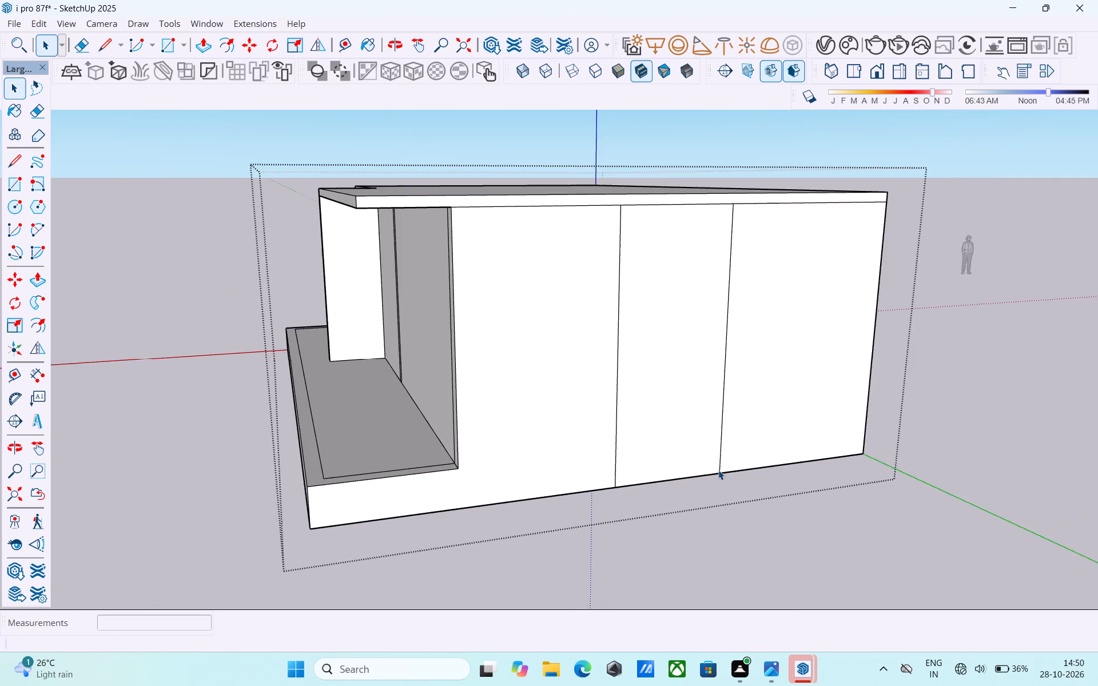
Examine the house from the front, including the partition, plinth and roof overhang.
scroll(718, 470, "down", 4)
middle_click_drag(714, 461, 801, 435)
scroll(811, 228, "up", 3)
scroll(782, 251, "down", 4)
middle_click_drag(651, 340, 874, 289)
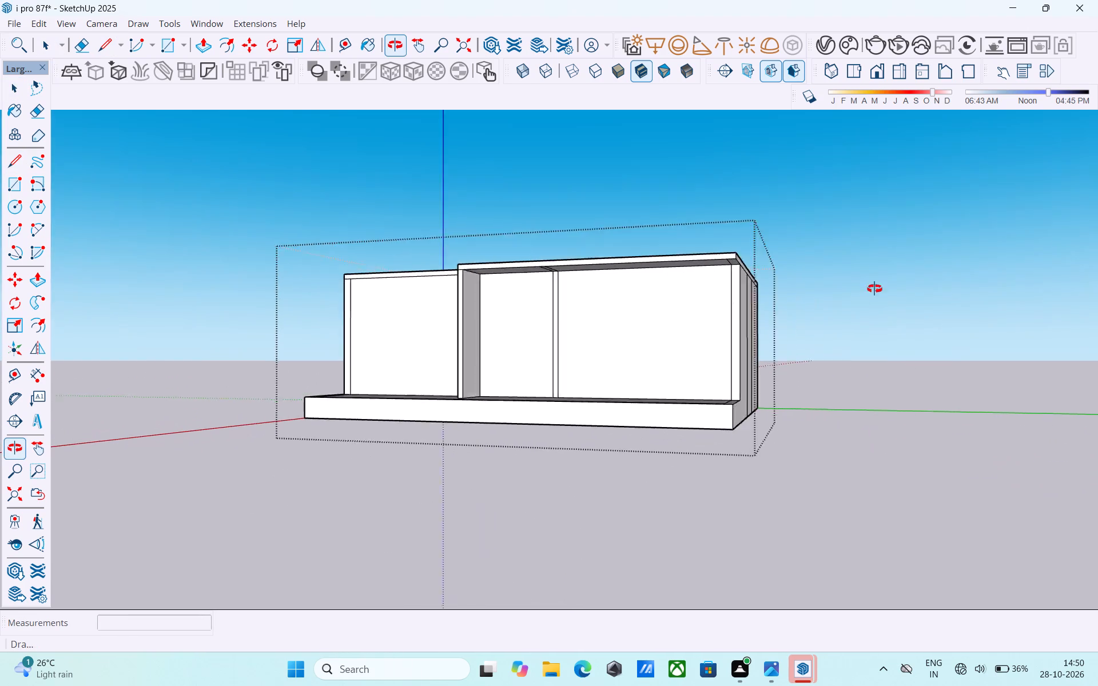
middle_click_drag(874, 289, 884, 286)
middle_click_drag(615, 324, 613, 413, "shift")
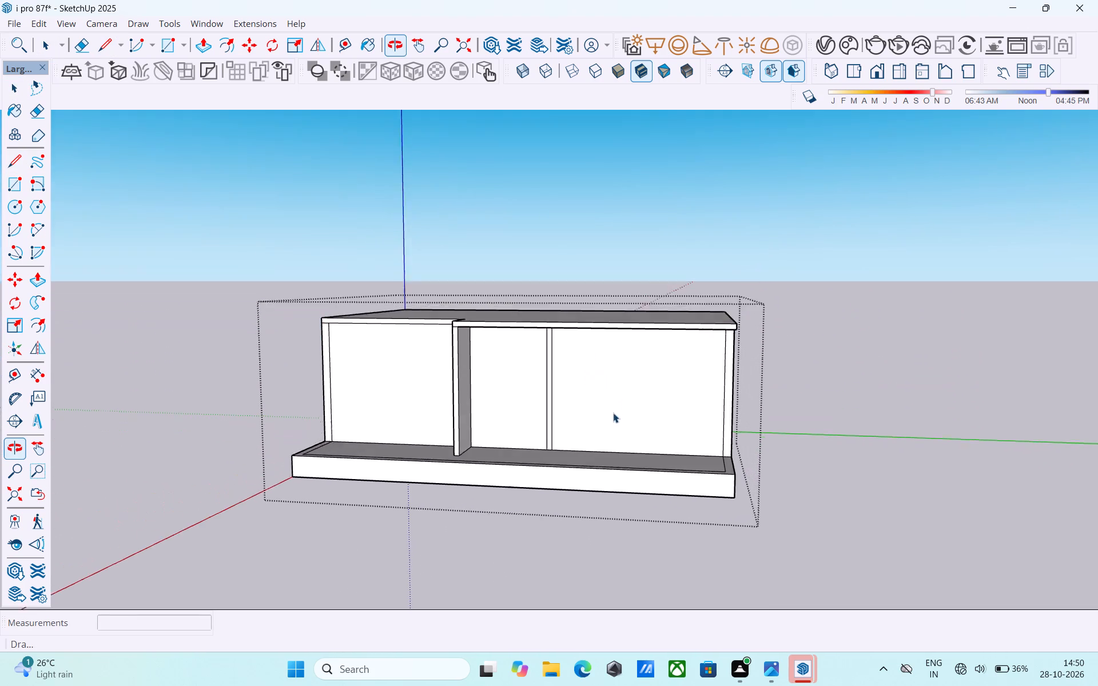
middle_click_drag(613, 413, 612, 412, "shift")
middle_click_drag(616, 410, 601, 445)
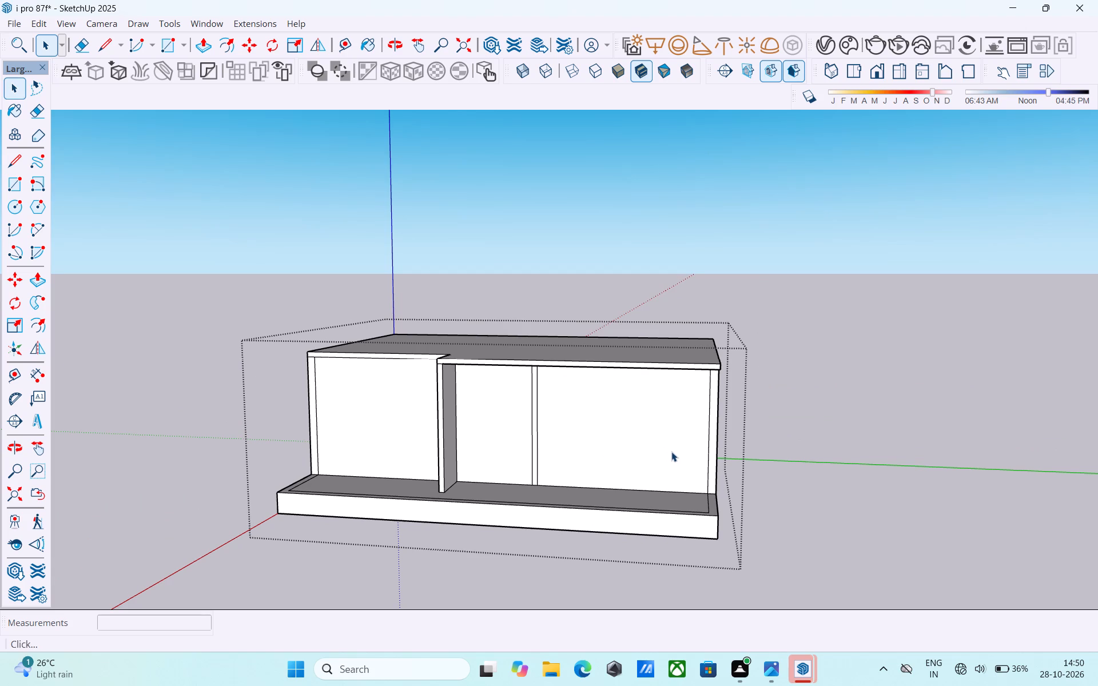
scroll(671, 452, "up", 6)
scroll(674, 450, "down", 6)
Erase the two stray lines on the roof overhang's underside in front of the inner partition wall.
middle_click_drag(669, 457, 722, 408)
middle_click_drag(642, 436, 662, 488)
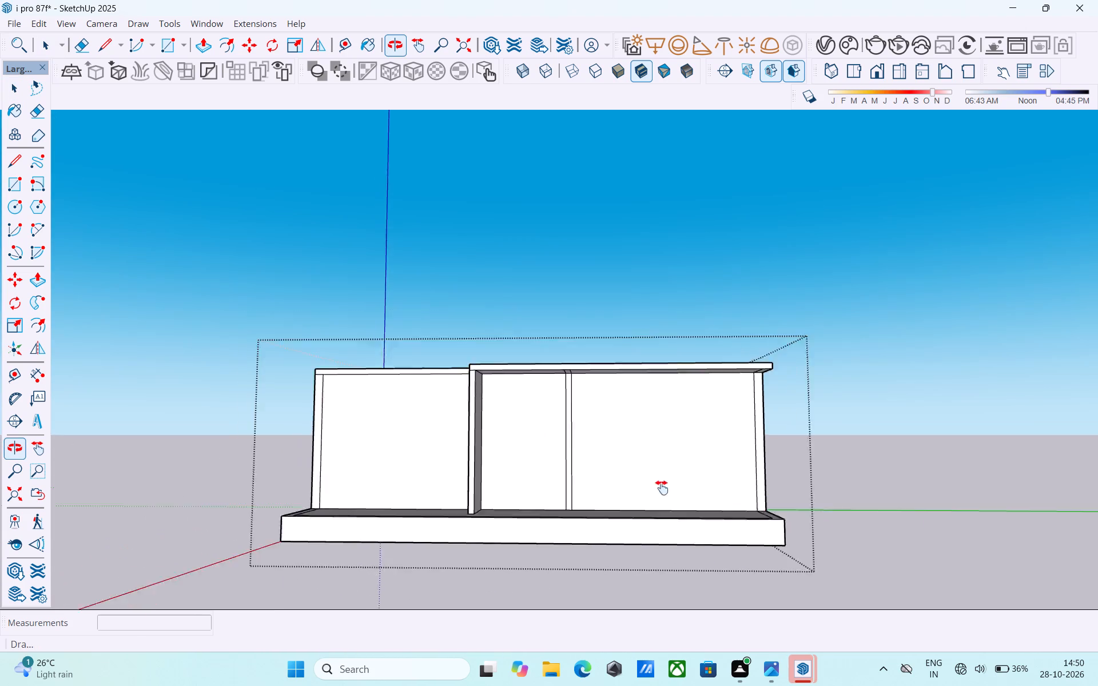
middle_click_drag(662, 488, 659, 357)
scroll(598, 363, "up", 12)
middle_click_drag(562, 348, 572, 372)
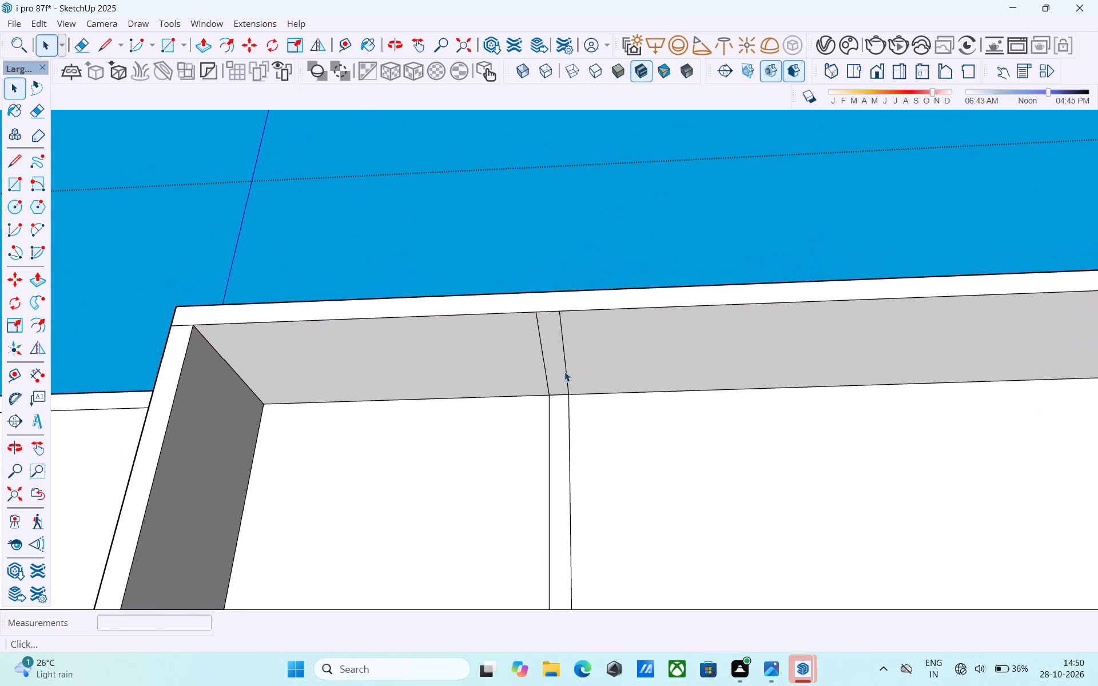
key("e")
left_click(564, 370)
left_click(544, 370)
scroll(567, 376, "down", 5)
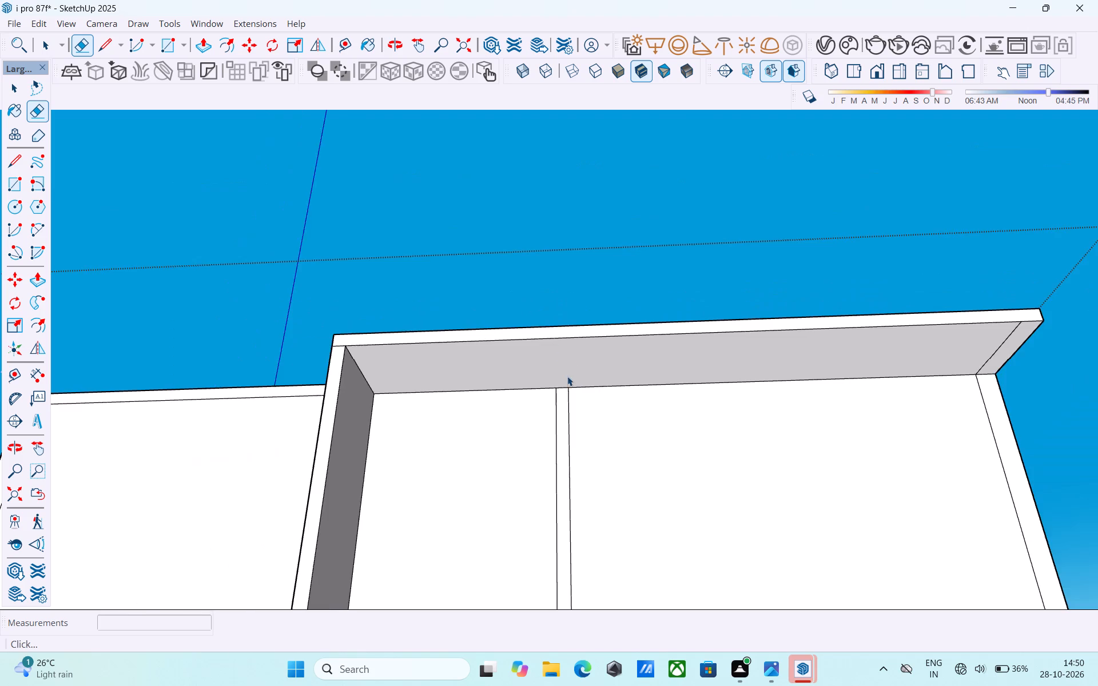
key("space")
Place a horizontal guide 3' above the base of the front wall in the bay without the overhang.
scroll(567, 376, "down", 1)
middle_click_drag(567, 376, 635, 376)
scroll(635, 376, "down", 2)
middle_click_drag(635, 376, 779, 412)
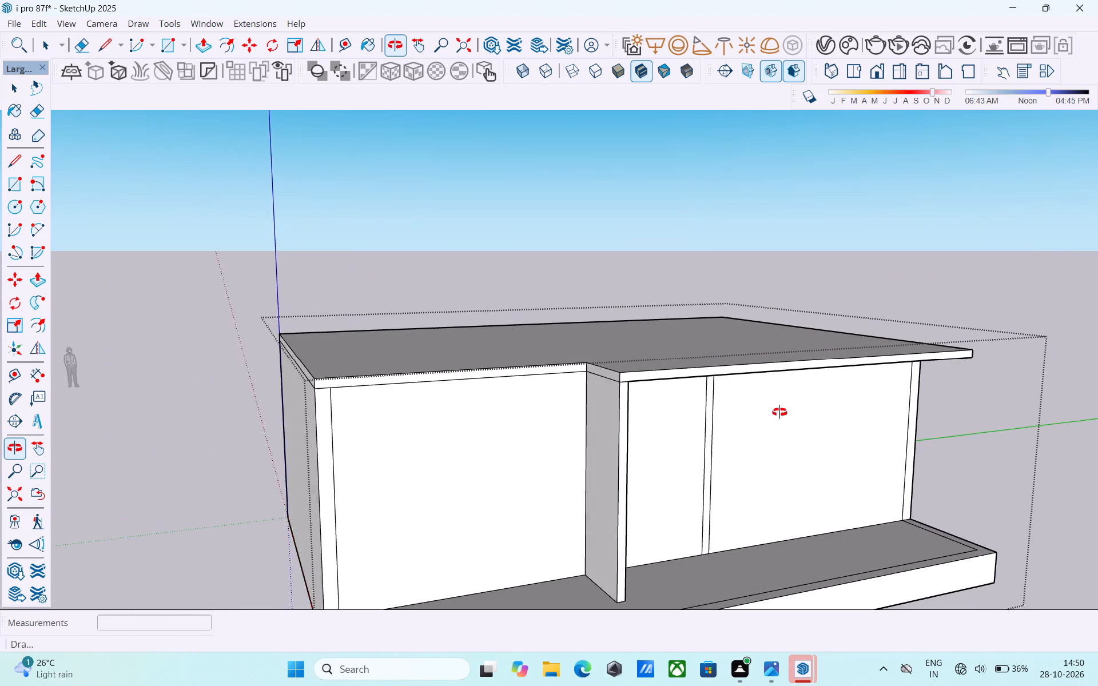
middle_click_drag(779, 412, 780, 413)
middle_click_drag(727, 450, 771, 412, "shift")
middle_click_drag(622, 462, 628, 452)
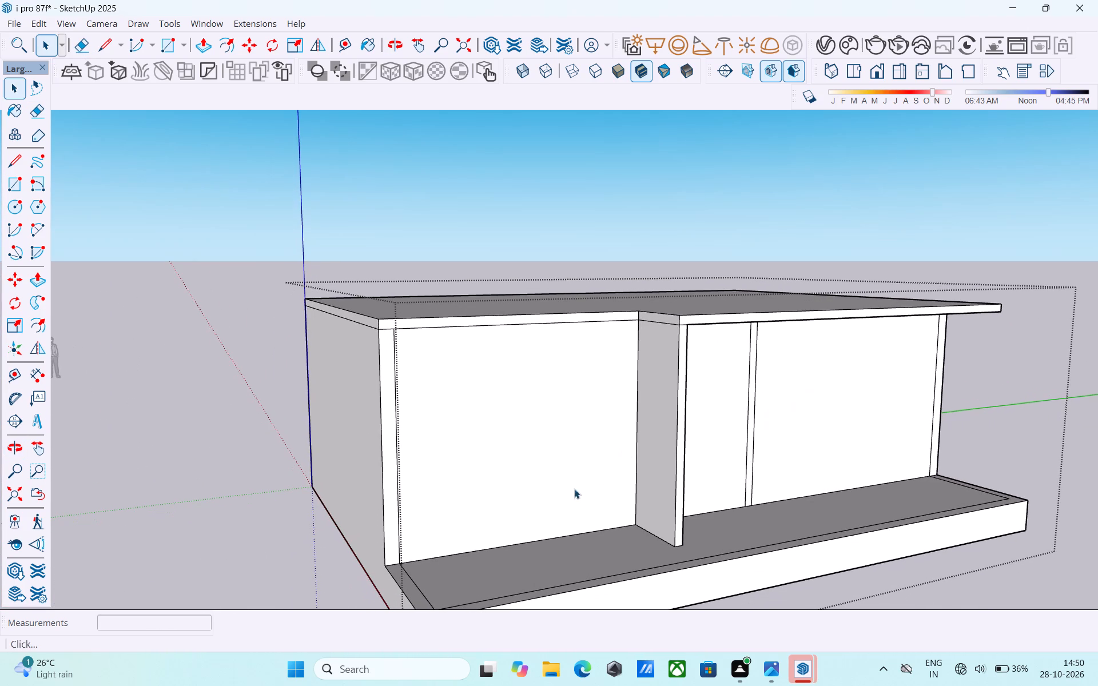
key("t")
scroll(532, 525, "up", 1)
left_click(512, 549)
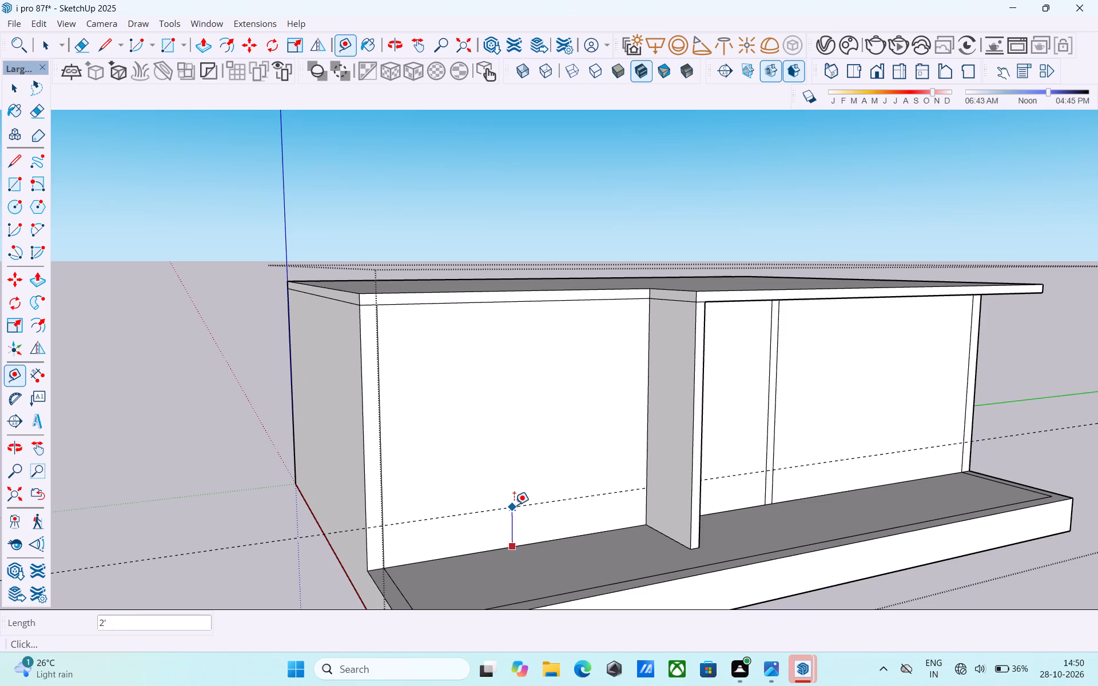
type("3'")
key("Return")
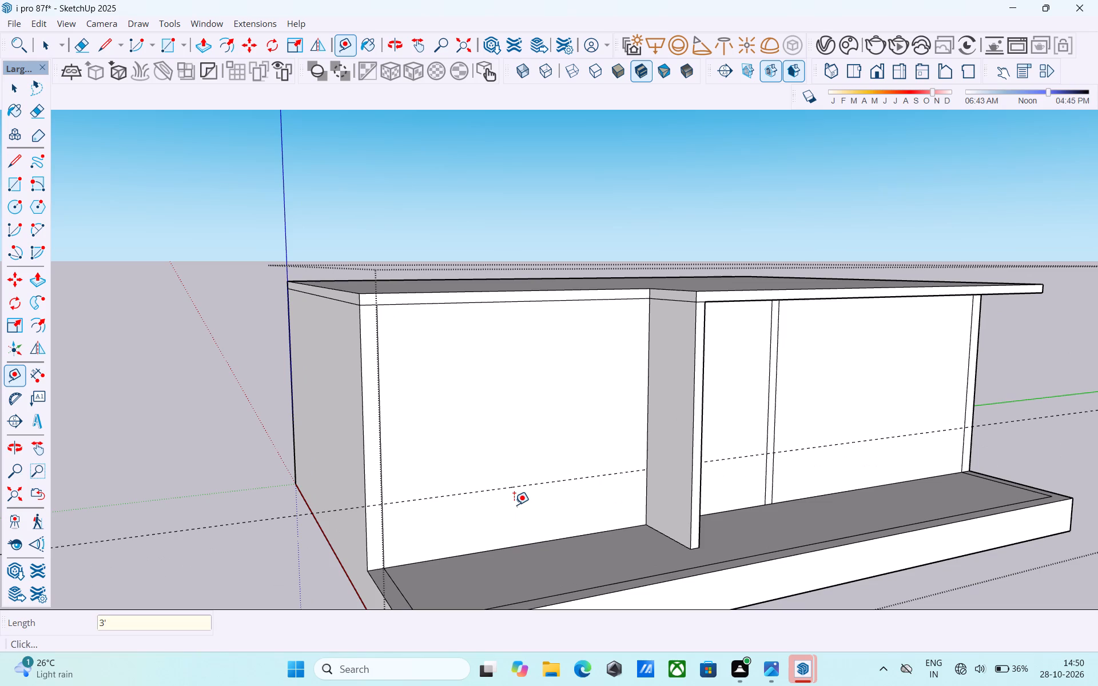
Place a vertical guide on that front wall 10' from the inner vertical edge at its outer end.
left_click(381, 464)
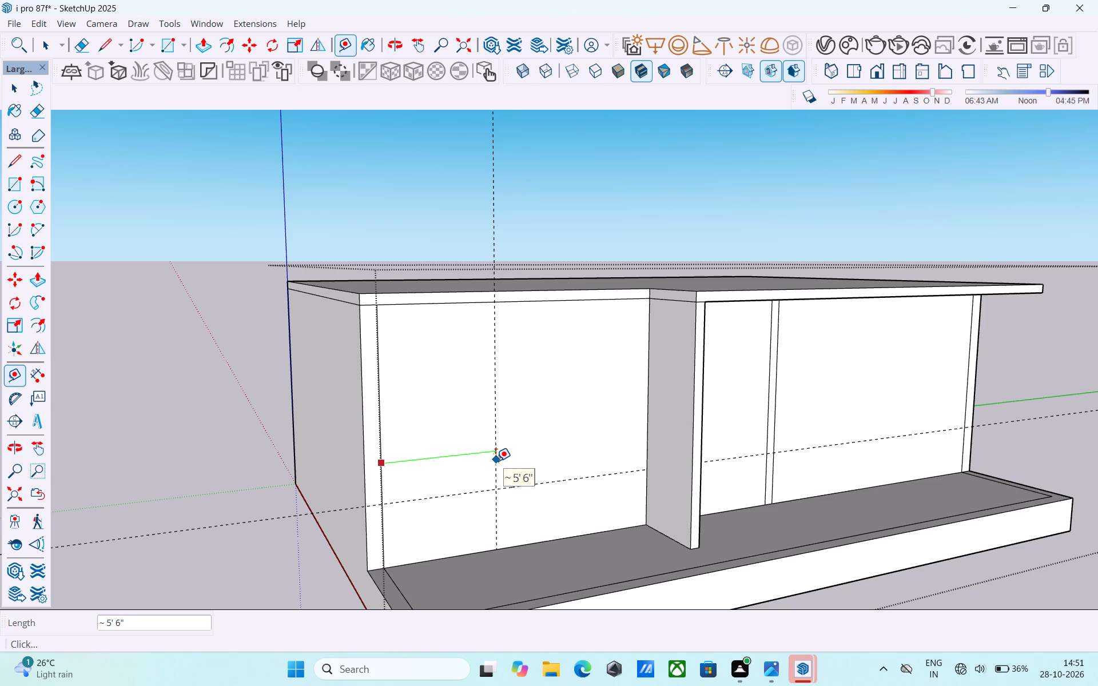
type("10'")
key("Return")
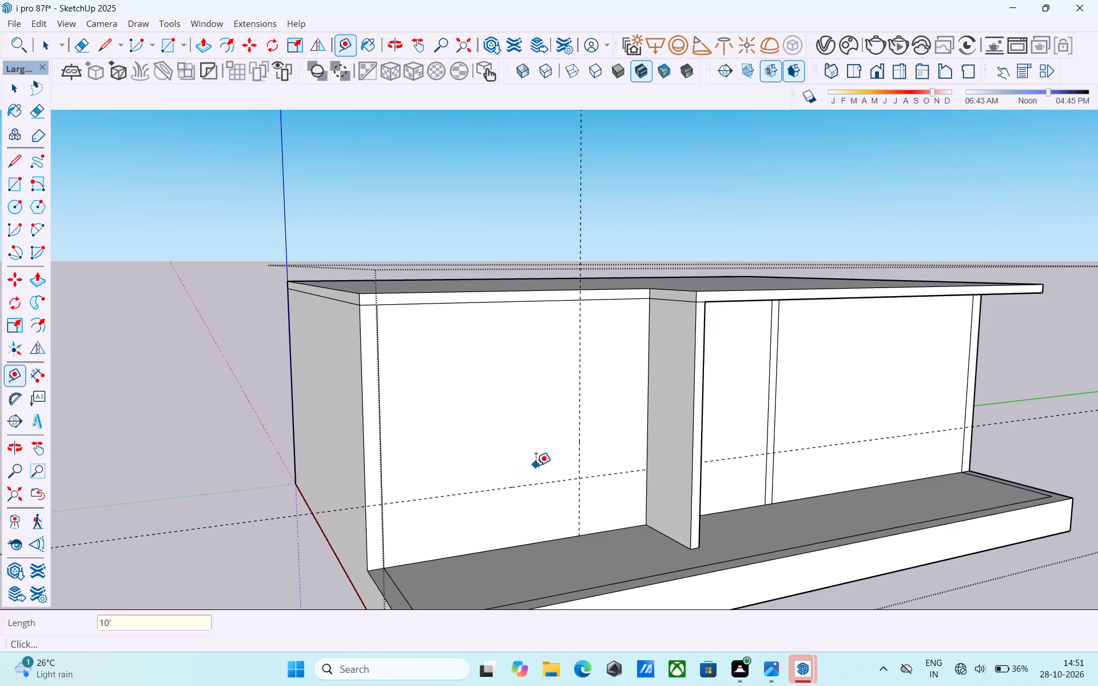
scroll(540, 465, "down", 1)
middle_click_drag(518, 493, 470, 507)
key("space")
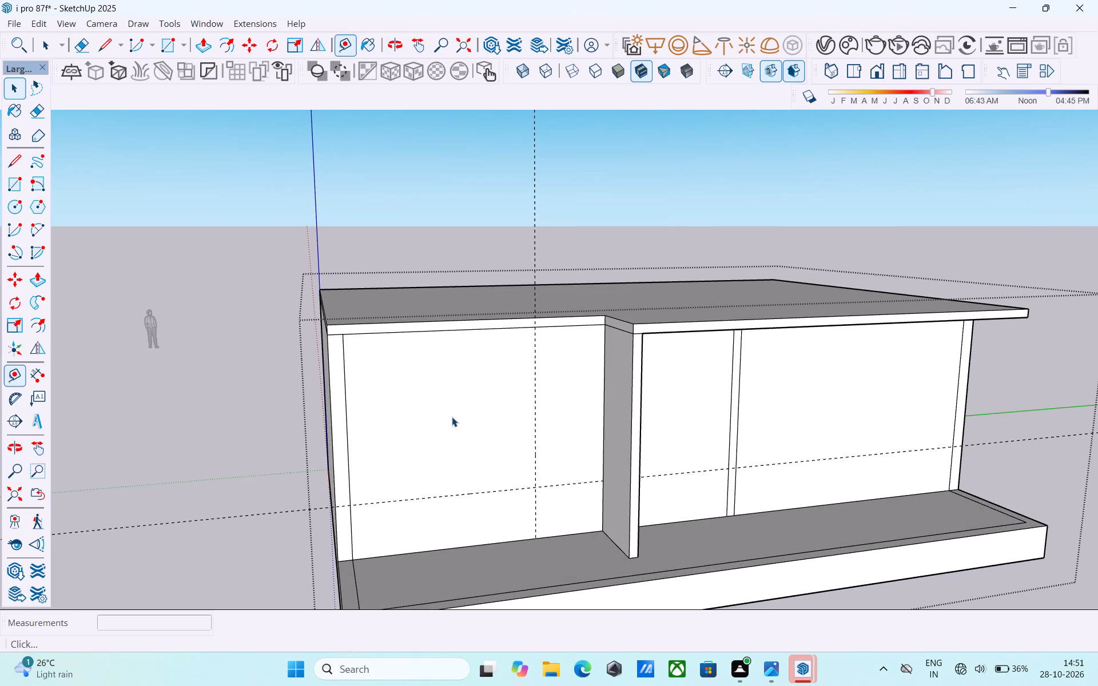
Trace the guides on the front wall with a 14' horizontal line to the partition and a vertical line from their crossing up to the slab.
key("l")
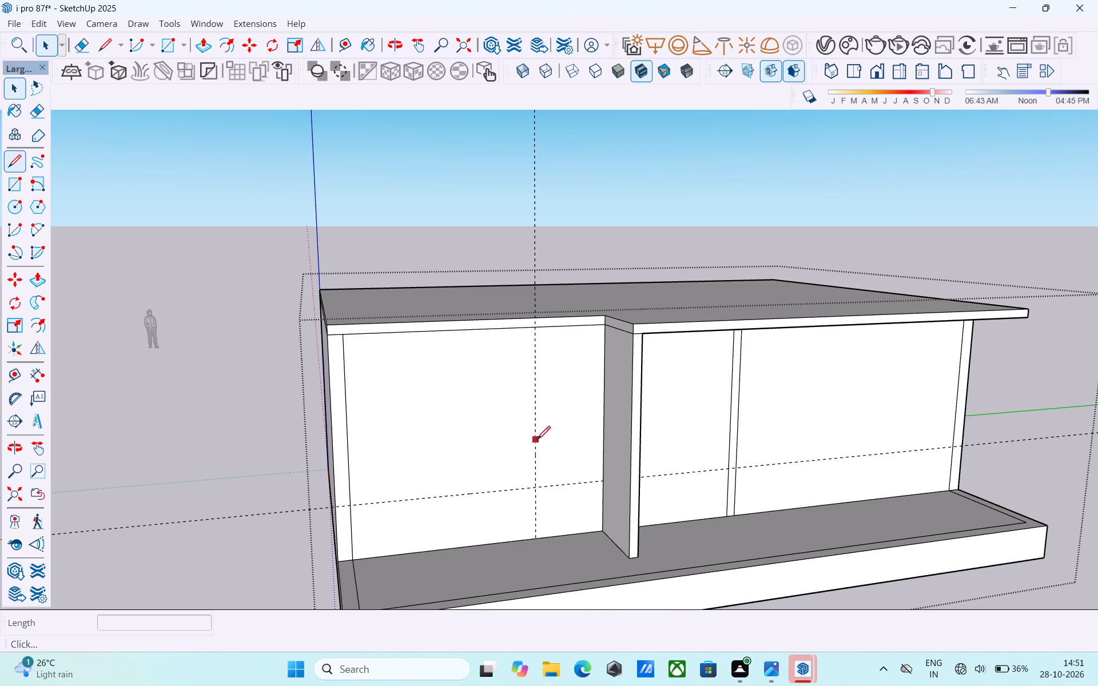
left_click(352, 502)
left_click(607, 475)
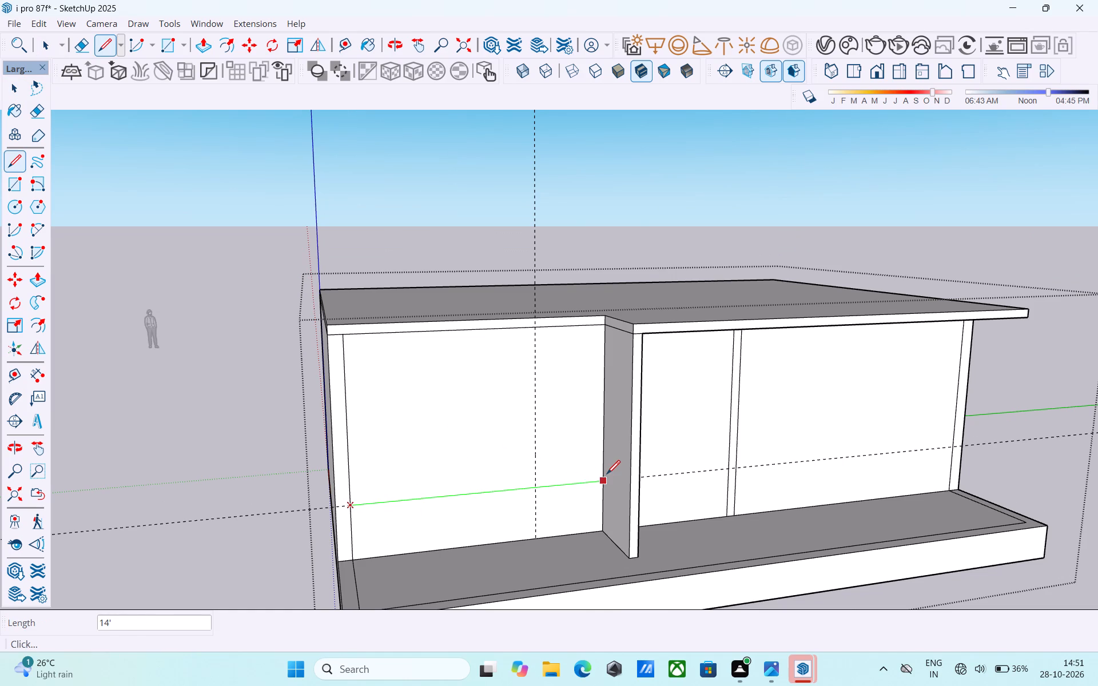
left_click(539, 487)
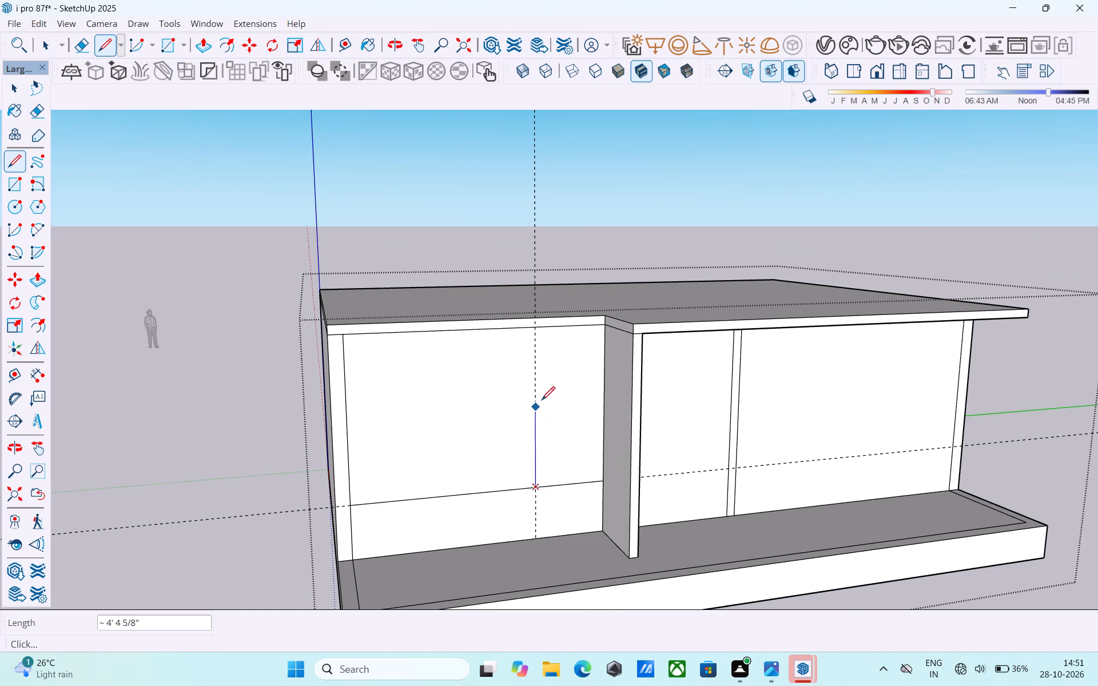
left_click(539, 329)
key("space")
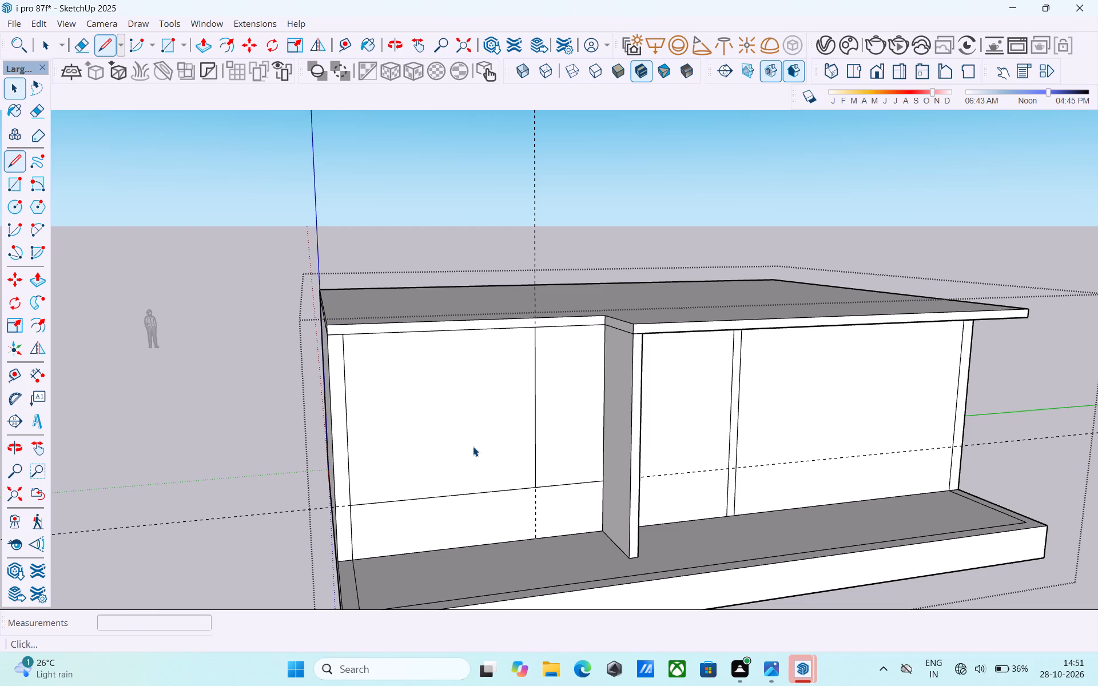
Offset the outline of the front wall panel above the 3' line inward by 6" to form a window frame border.
left_click(473, 446)
scroll(472, 446, "up", 2)
key("f")
left_click(472, 446)
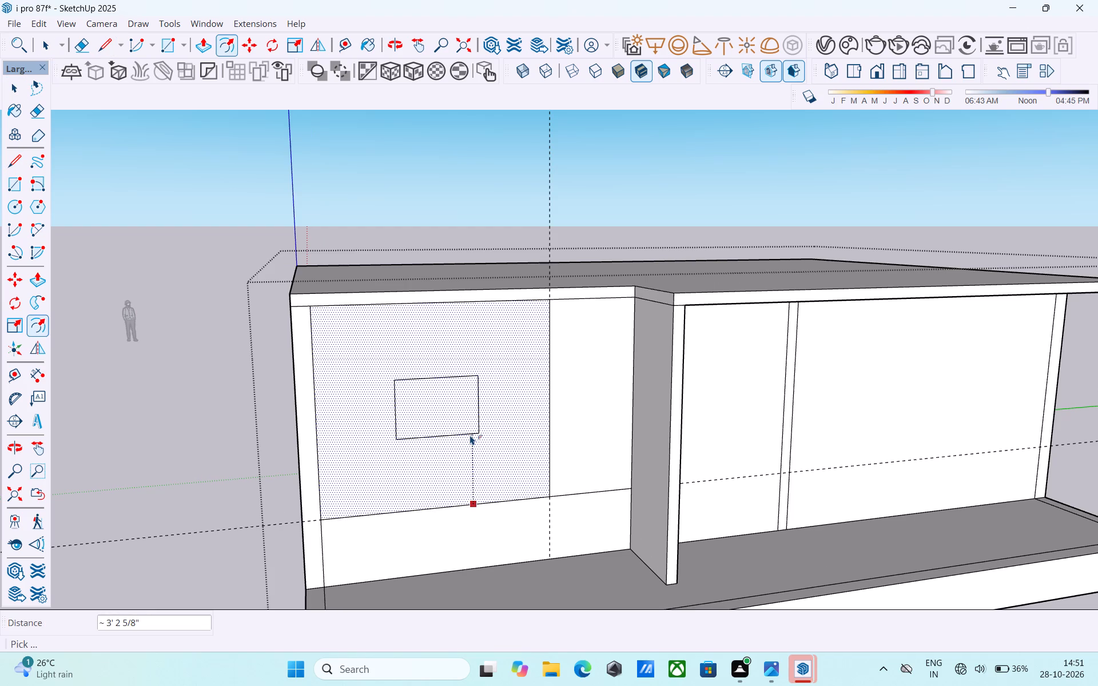
type("1'")
key("Return")
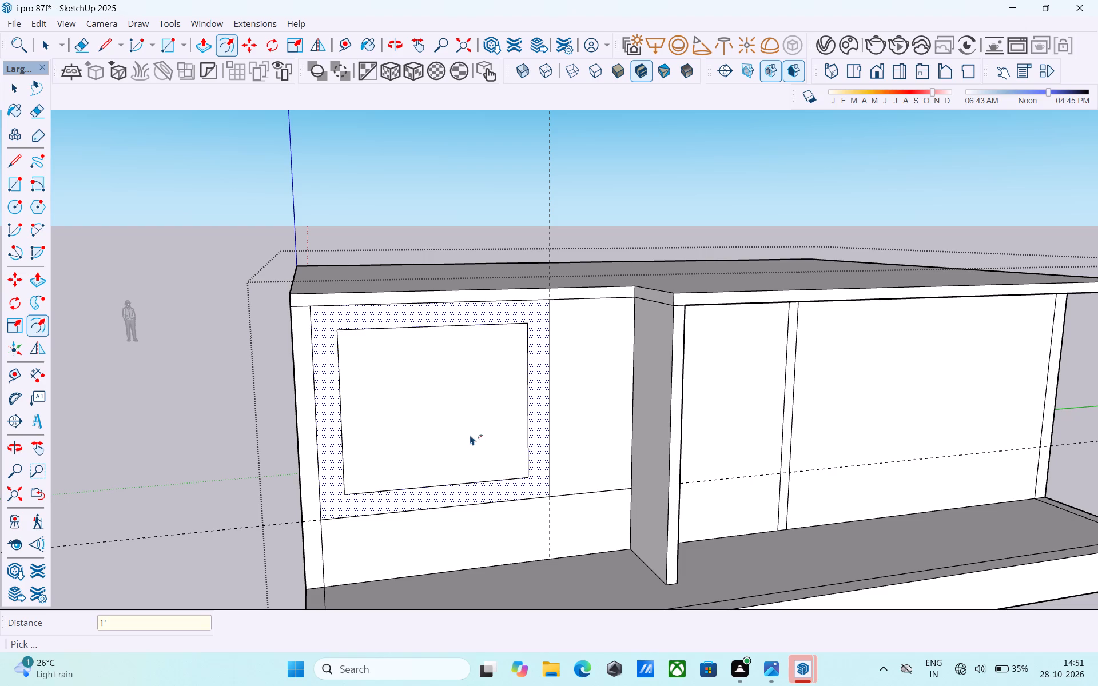
type("6\"")
key("Return")
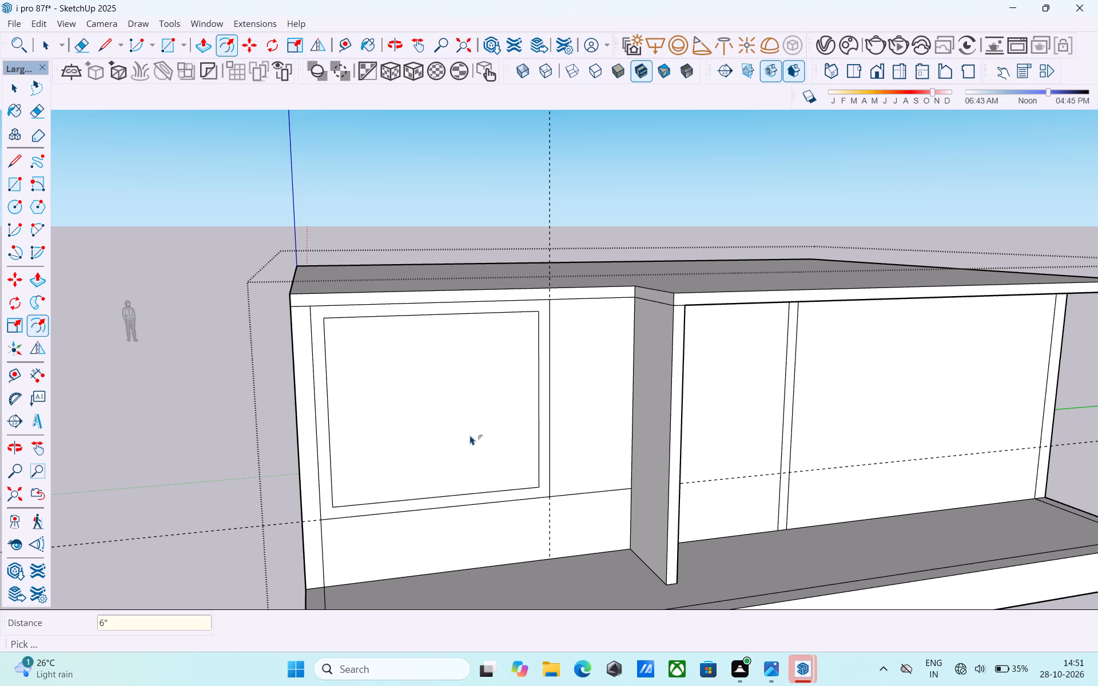
Draw 6" horizontal lines from the inner frame's lower and upper outer-side corners to the wall's vertical edge, splitting off the side strip.
key("space")
middle_click_drag(470, 436, 424, 414)
scroll(425, 414, "down", 3)
middle_click_drag(425, 416, 480, 433, "shift")
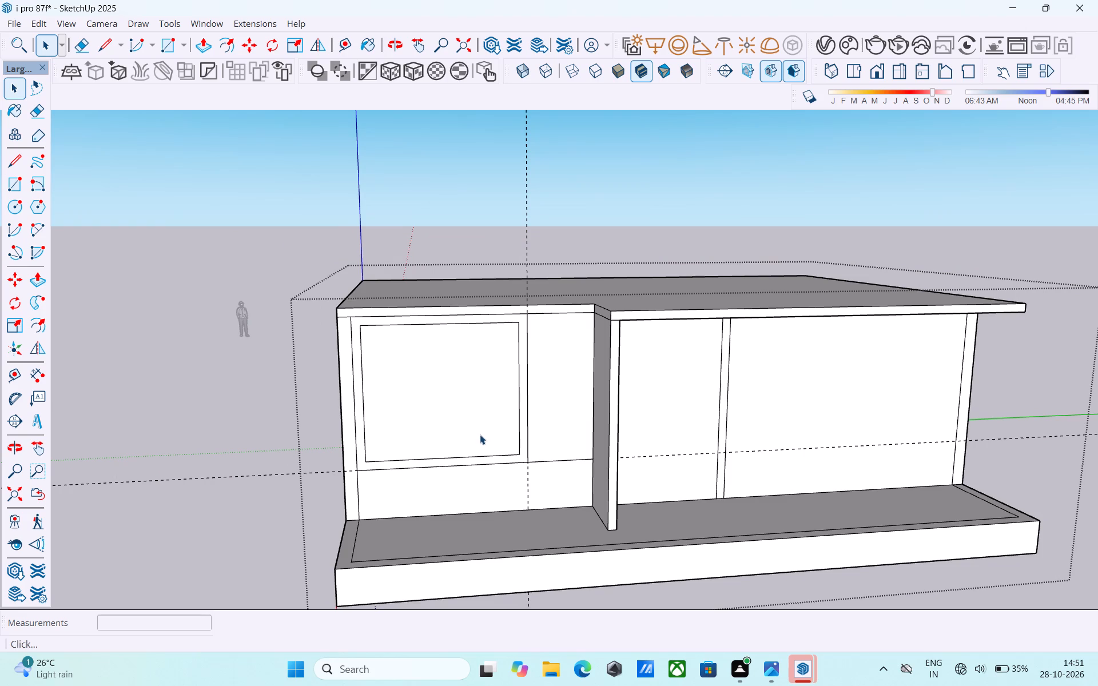
scroll(480, 434, "up", 3)
scroll(480, 434, "down", 4)
middle_click_drag(480, 434, 480, 450)
scroll(494, 462, "up", 7)
left_click(495, 468)
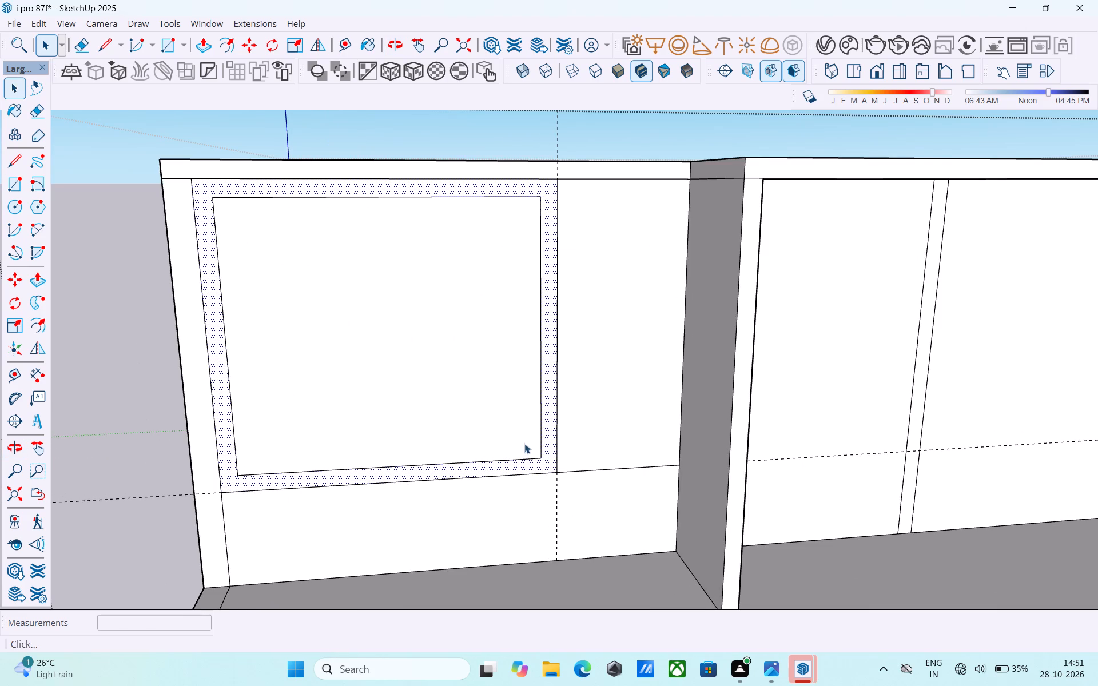
scroll(530, 440, "down", 4)
middle_click_drag(530, 440, 634, 448)
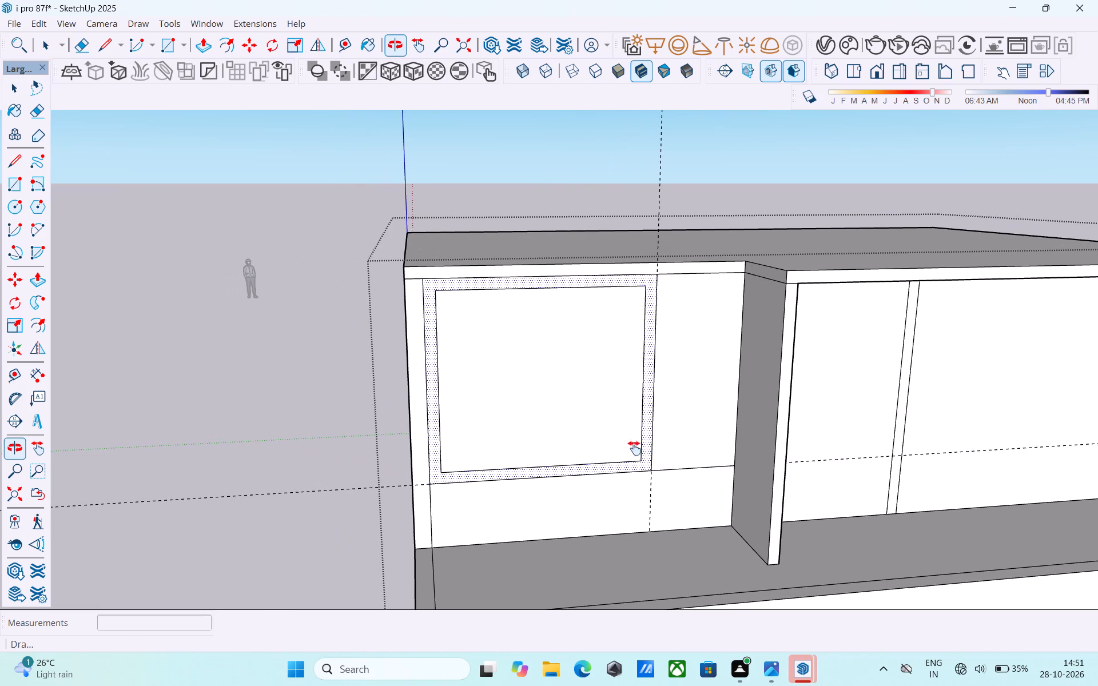
middle_click_drag(634, 448, 635, 448)
scroll(440, 470, "up", 7)
key("l")
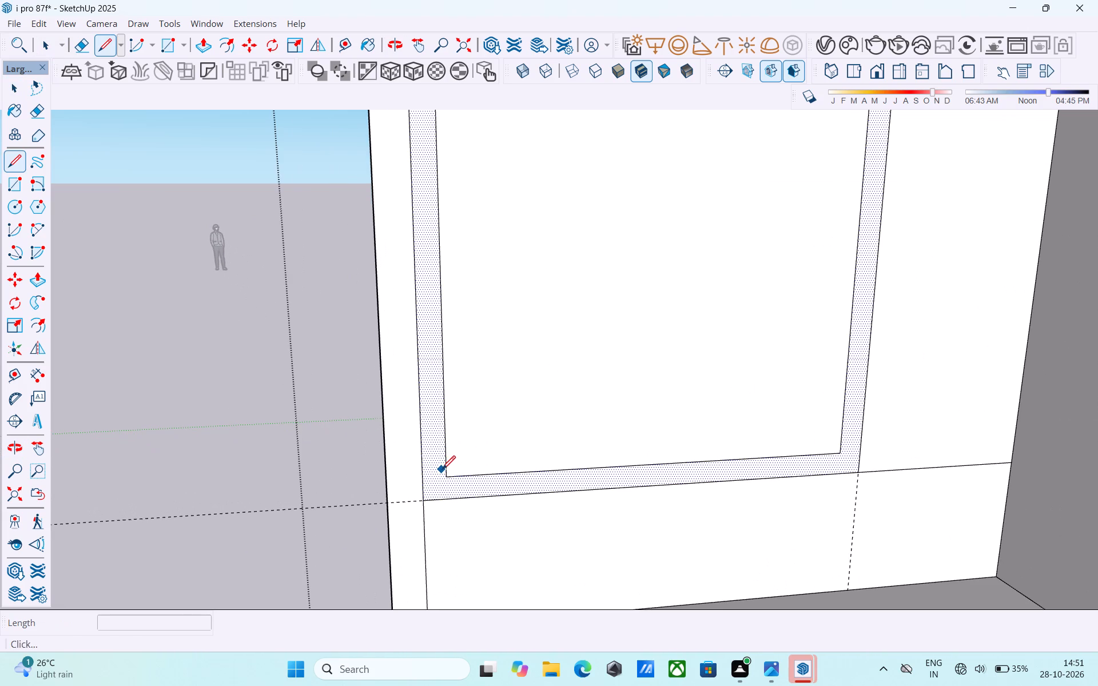
left_click(447, 473)
left_click(421, 477)
scroll(452, 403, "down", 5)
middle_click_drag(452, 403, 440, 482)
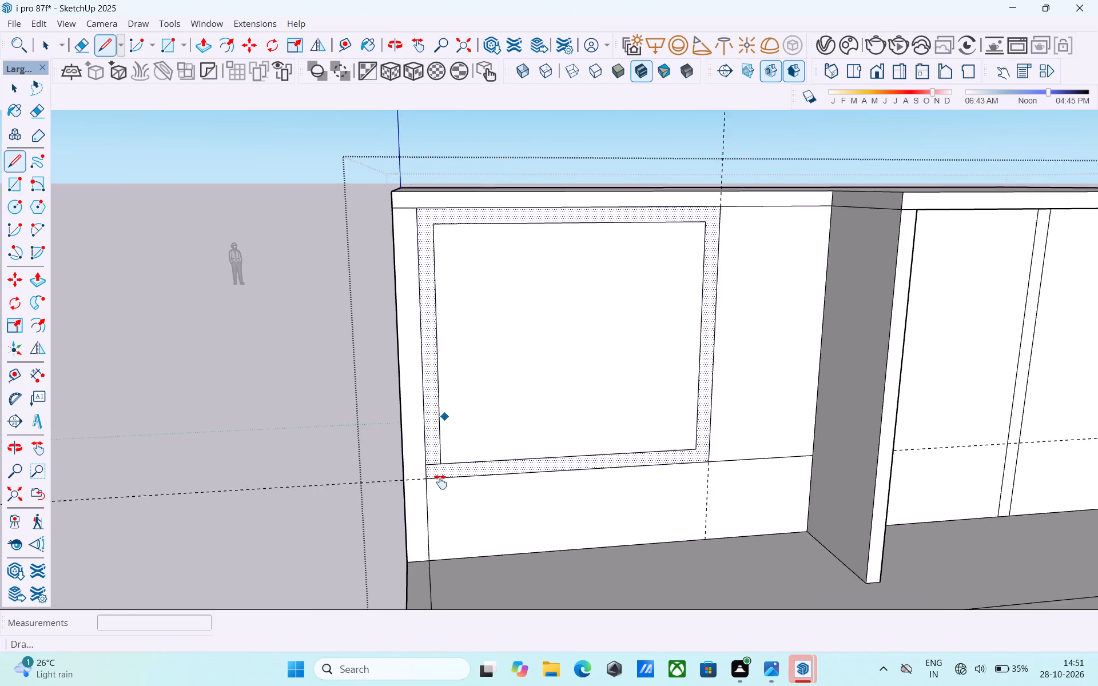
middle_click_drag(440, 482, 444, 540)
scroll(435, 351, "up", 6)
left_click(434, 354)
left_click(402, 357)
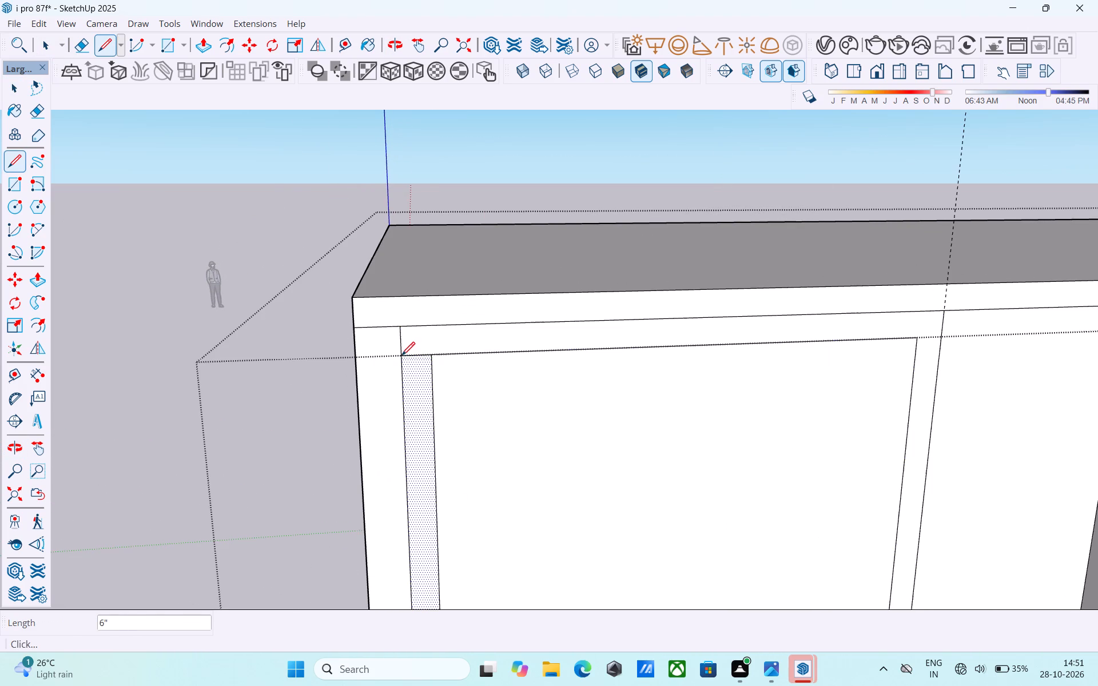
Push/Pull the remaining C-shaped frame border 4' outward from the front wall.
scroll(392, 345, "down", 10)
middle_click_drag(594, 452, 546, 422, "shift")
scroll(531, 434, "up", 3)
key("space")
left_click(520, 437)
left_click(526, 441)
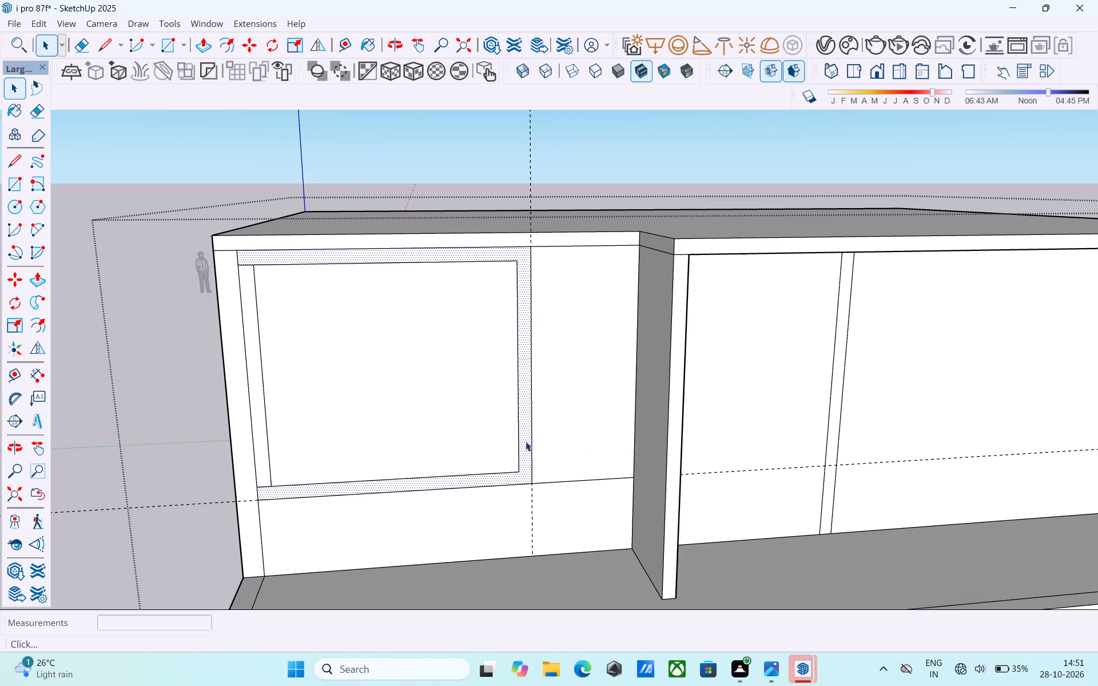
key("p")
left_click(526, 441)
left_click(674, 389)
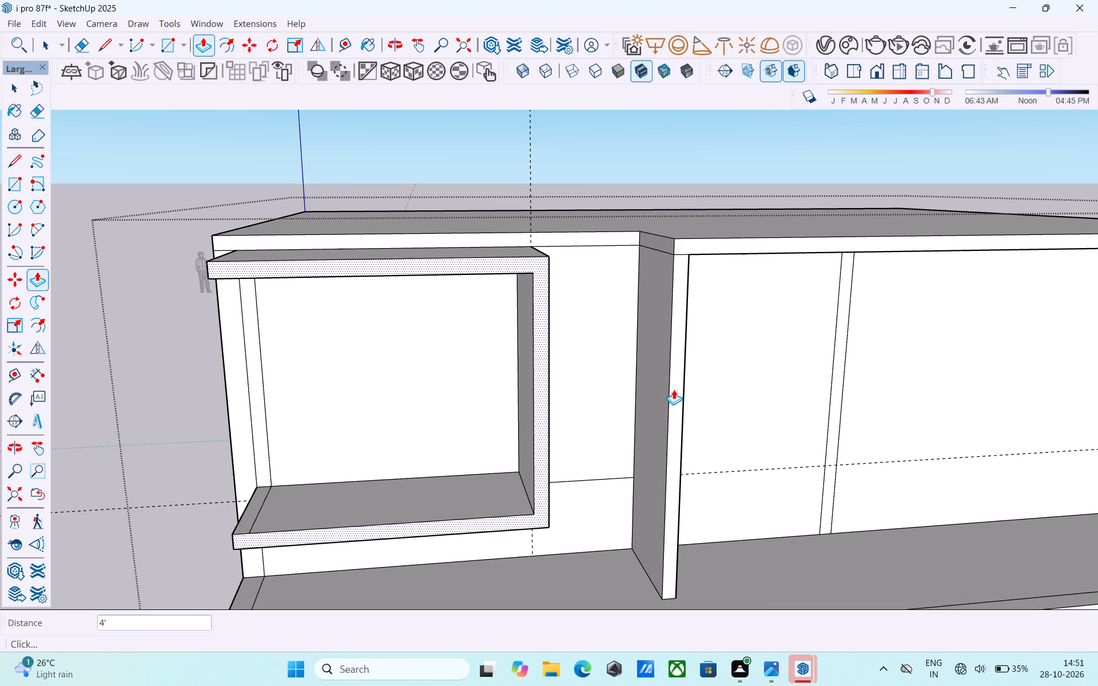
Examine the projecting window frame and the front elevation from several angles.
scroll(654, 363, "down", 6)
middle_click_drag(647, 373, 639, 354)
middle_click_drag(611, 276, 605, 269)
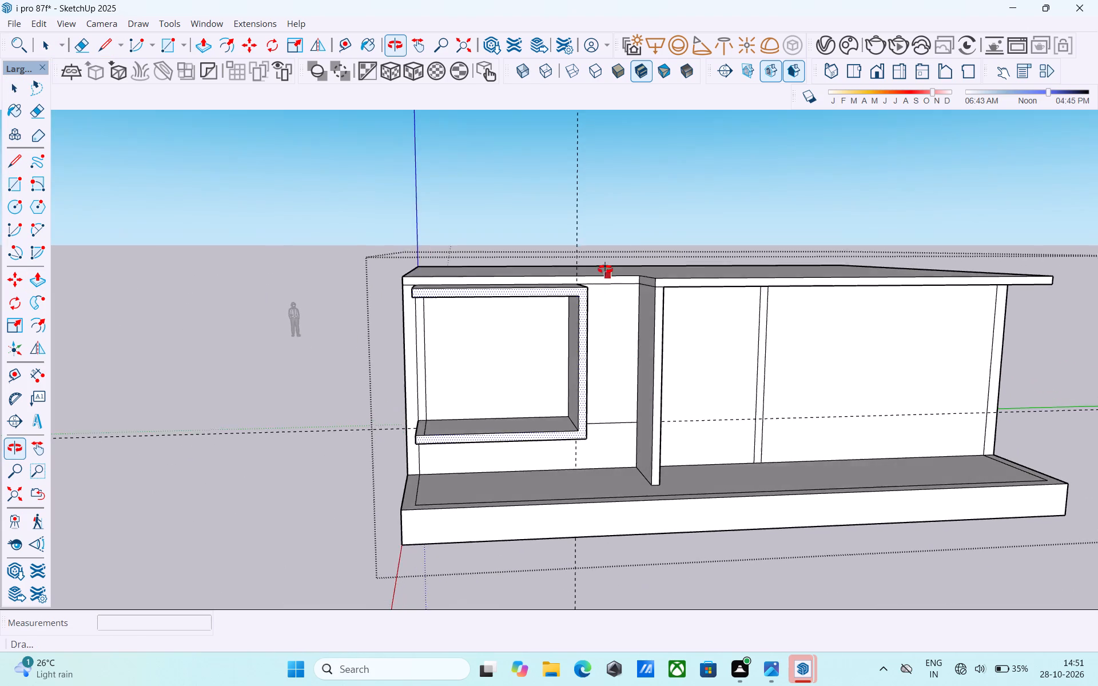
middle_click_drag(605, 269, 623, 269)
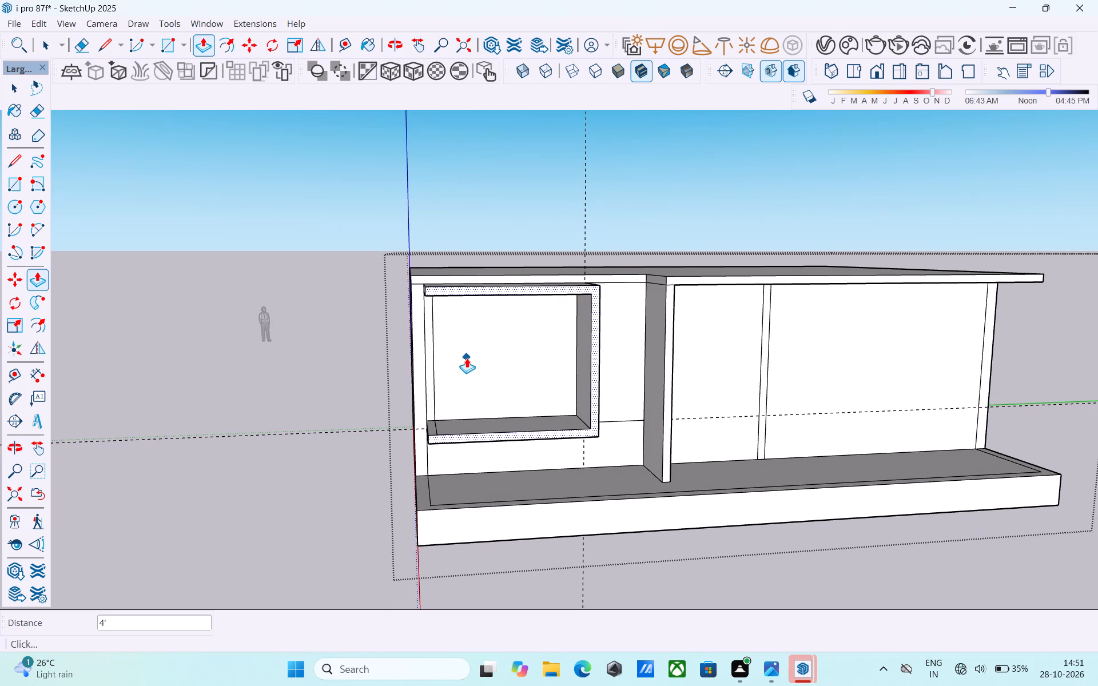
middle_click_drag(467, 357, 560, 377)
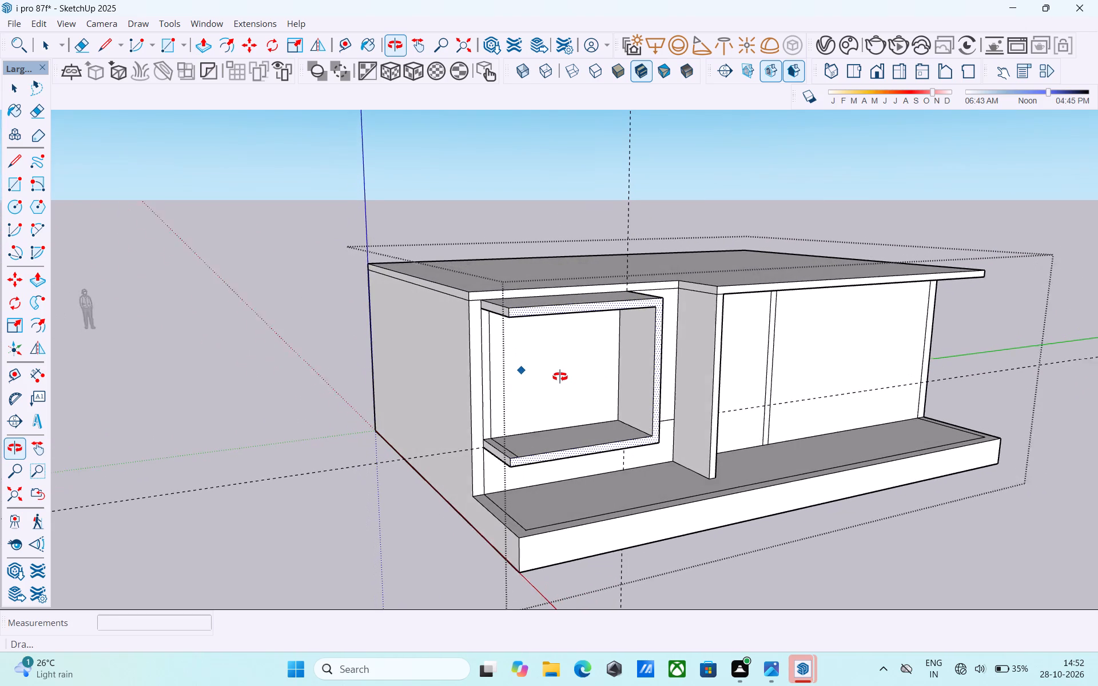
middle_click_drag(560, 377, 554, 378)
middle_click_drag(554, 378, 471, 370)
scroll(470, 370, "down", 3)
middle_click_drag(471, 373, 449, 445, "shift")
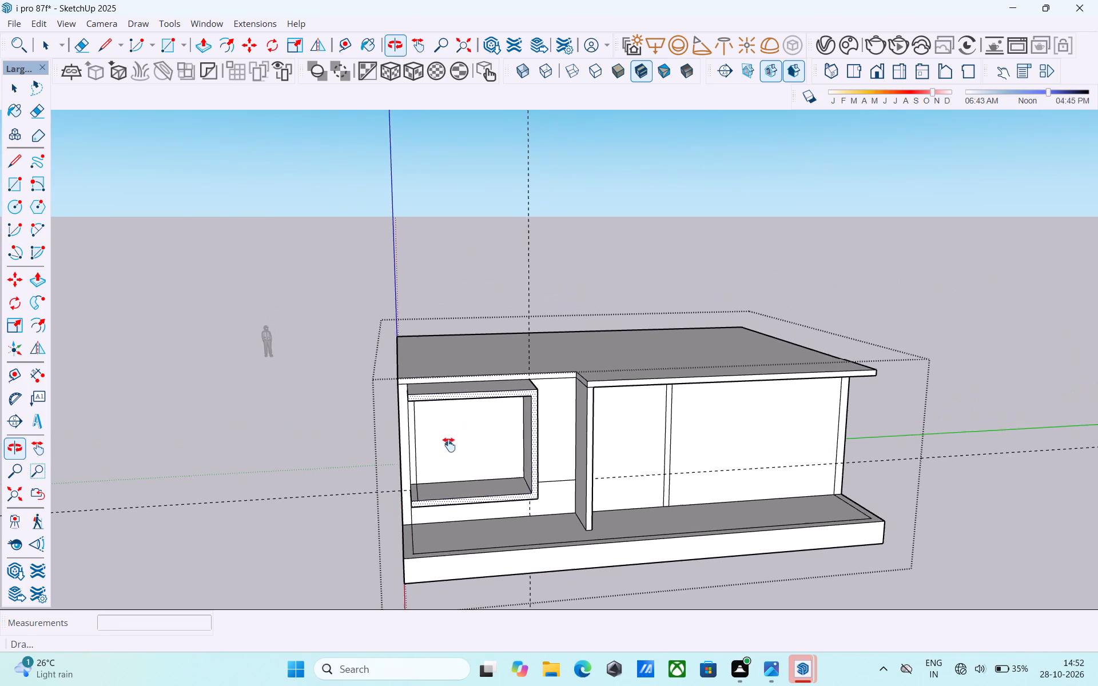
middle_click_drag(449, 445, 447, 382, "shift")
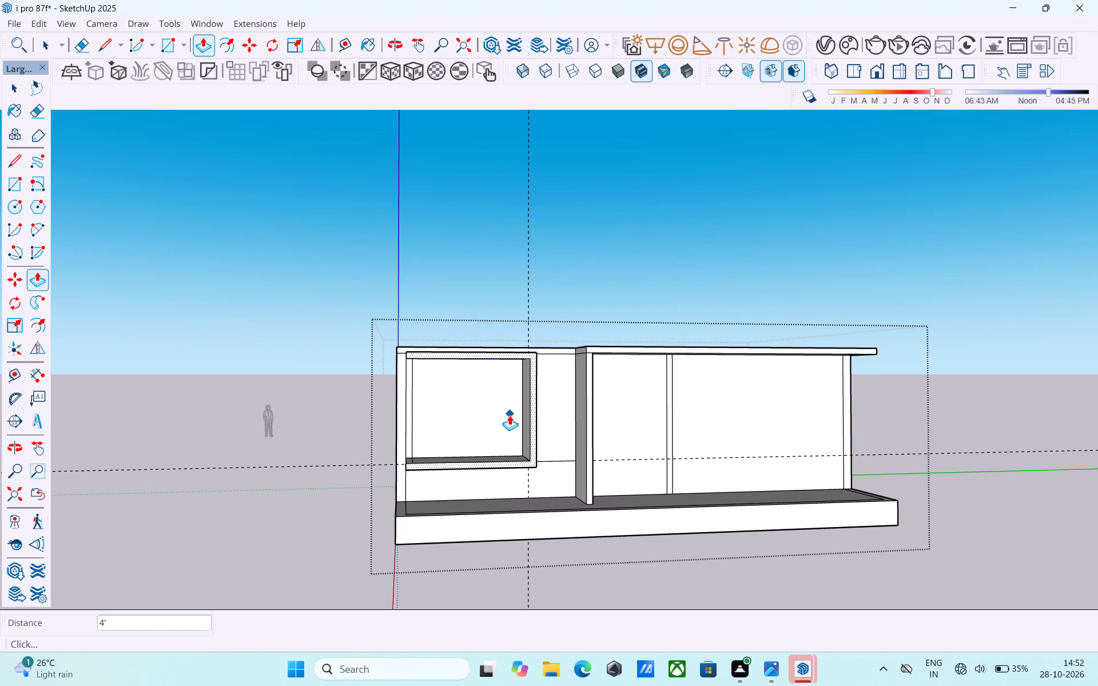
middle_click_drag(521, 420, 350, 386)
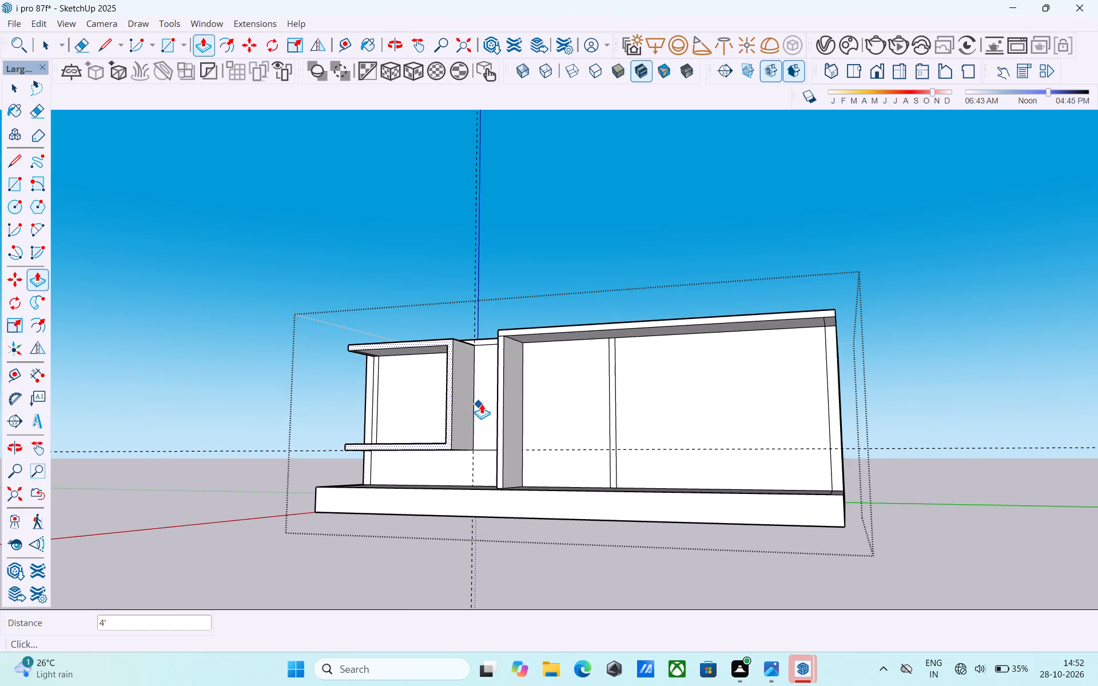
scroll(486, 401, "up", 4)
scroll(487, 400, "down", 4)
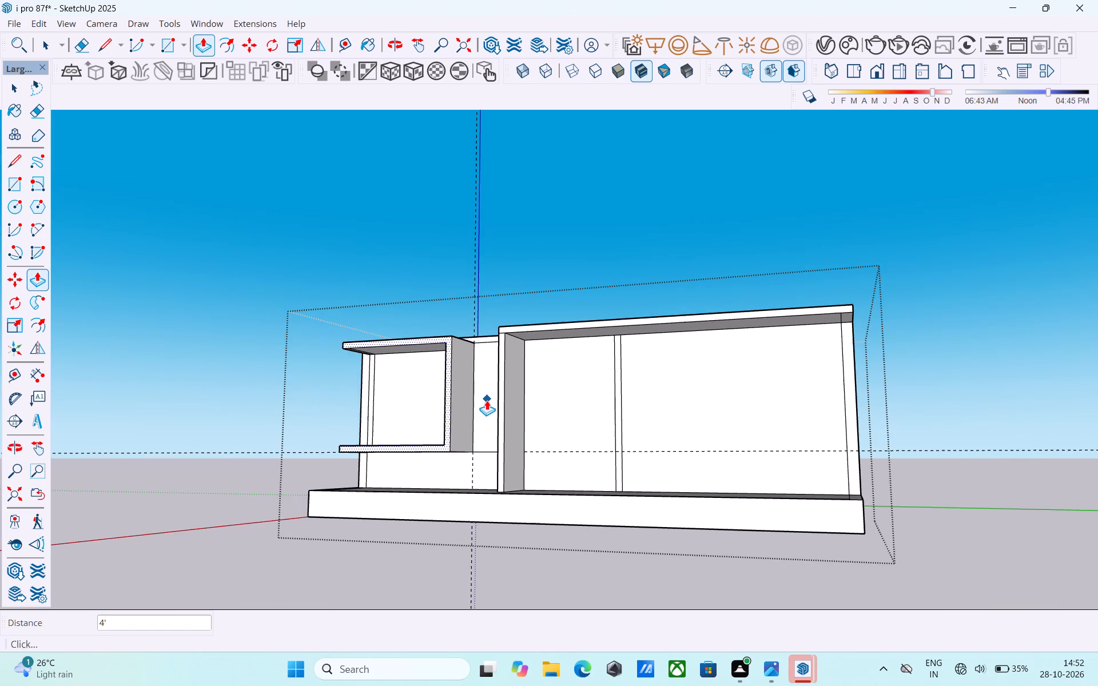
middle_click_drag(487, 400, 339, 406, "shift")
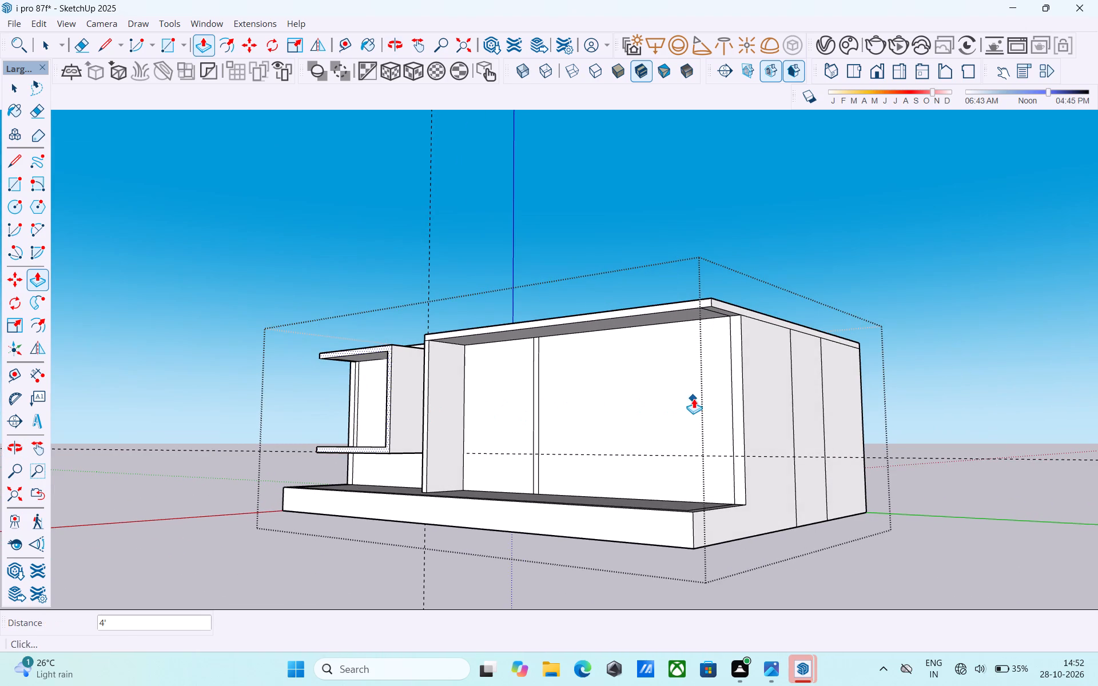
Place a vertical guide on the front wall under the overhang, 6' from the inner vertical edge at its outer end.
middle_click_drag(694, 398, 698, 425, "shift")
scroll(731, 422, "up", 7)
key("space")
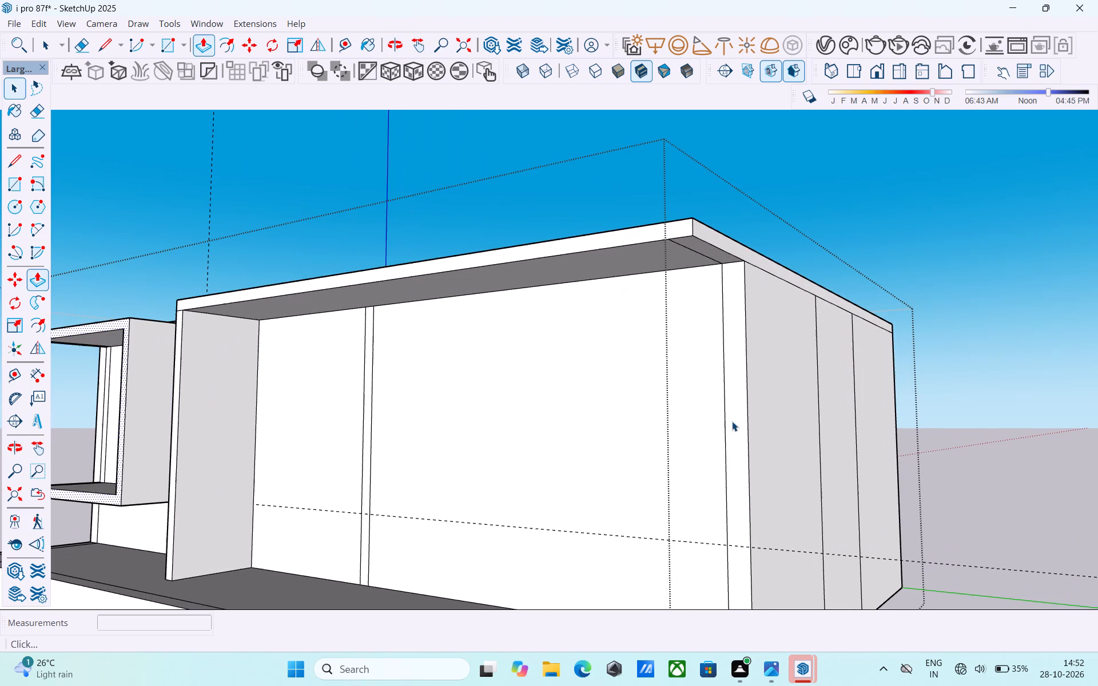
key("t")
left_click(727, 417)
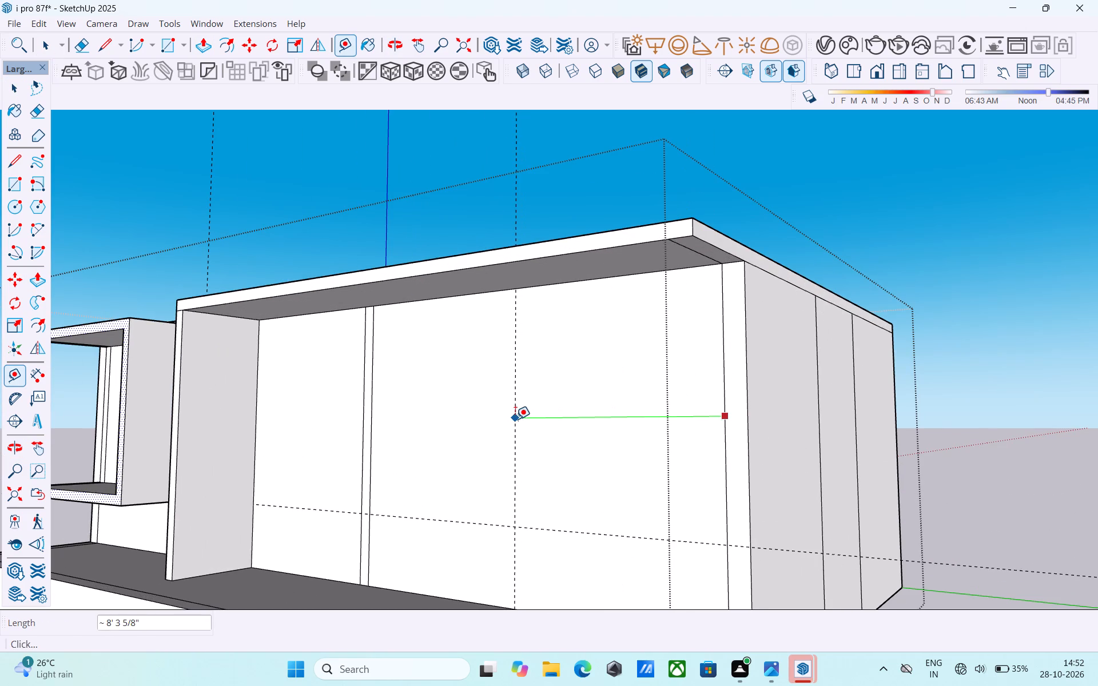
middle_click_drag(512, 419, 670, 442)
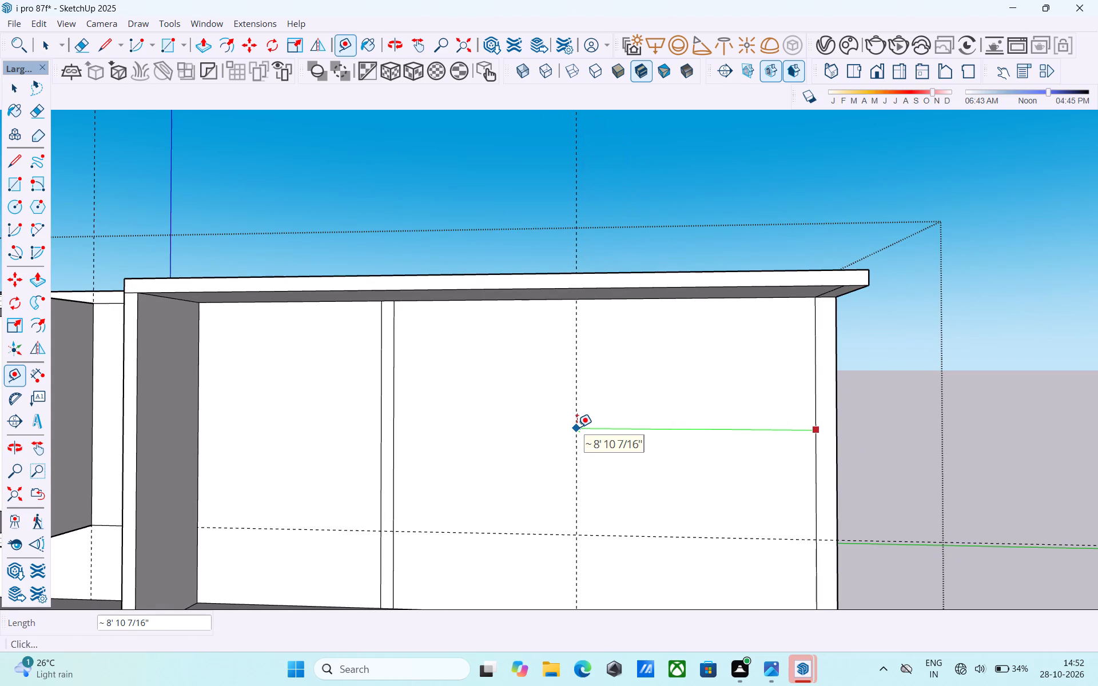
type("6'")
key("Return")
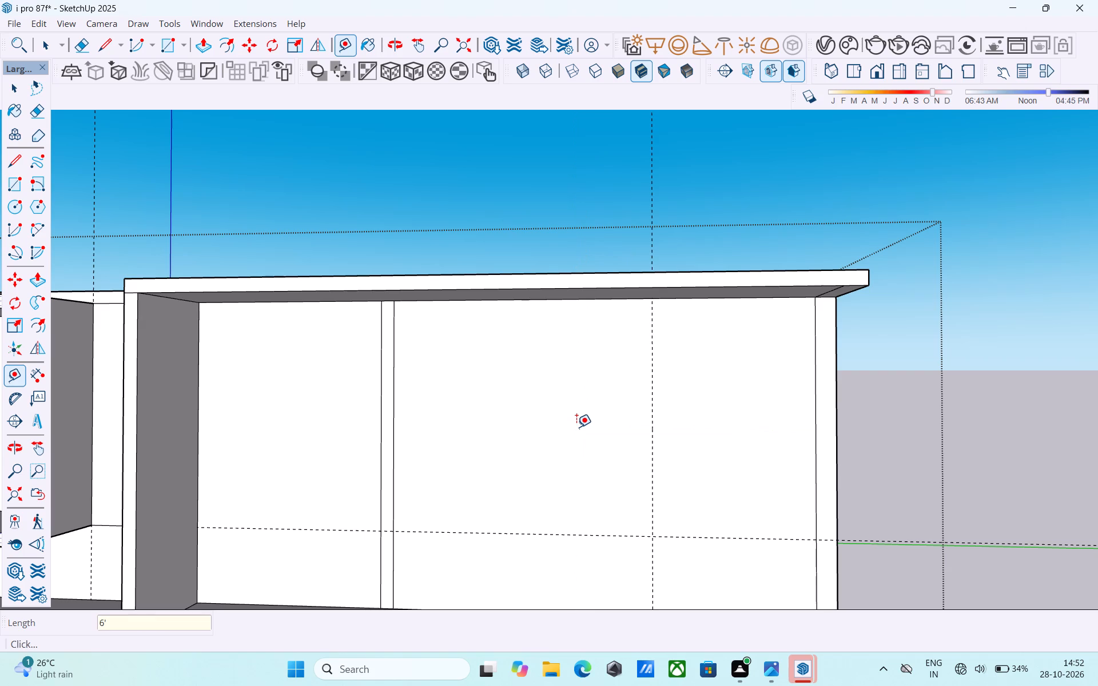
Push/Pull the narrow front wall face between the projecting partition and the next inner wall back to open that bay.
scroll(539, 418, "down", 9)
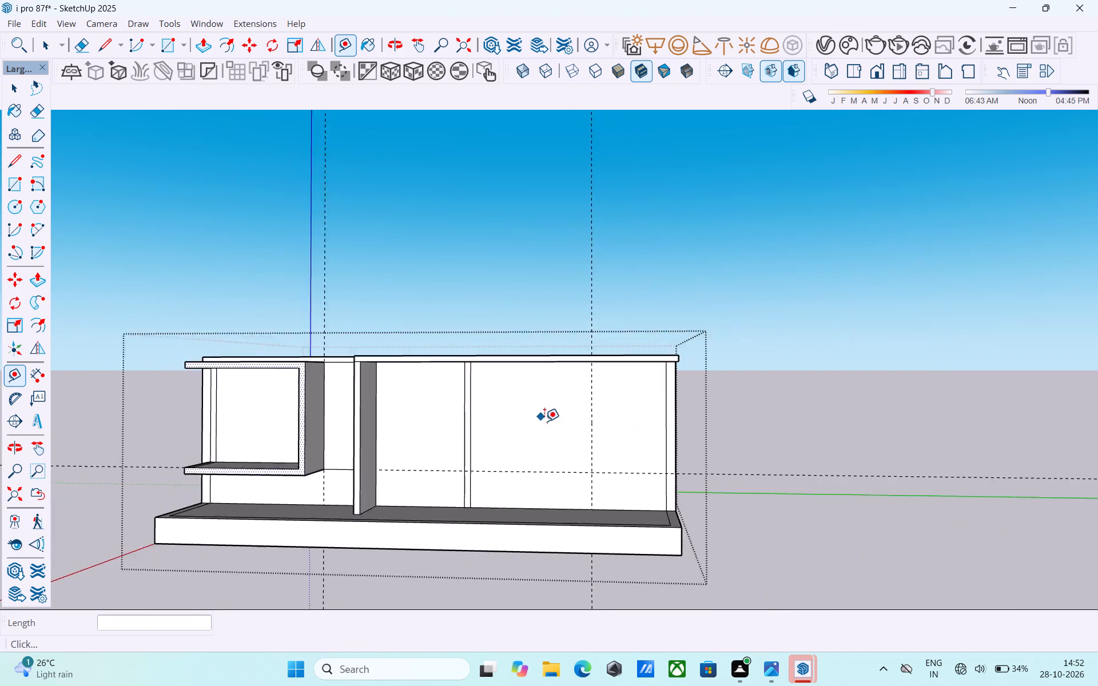
scroll(544, 421, "down", 3)
middle_click_drag(550, 426, 589, 453)
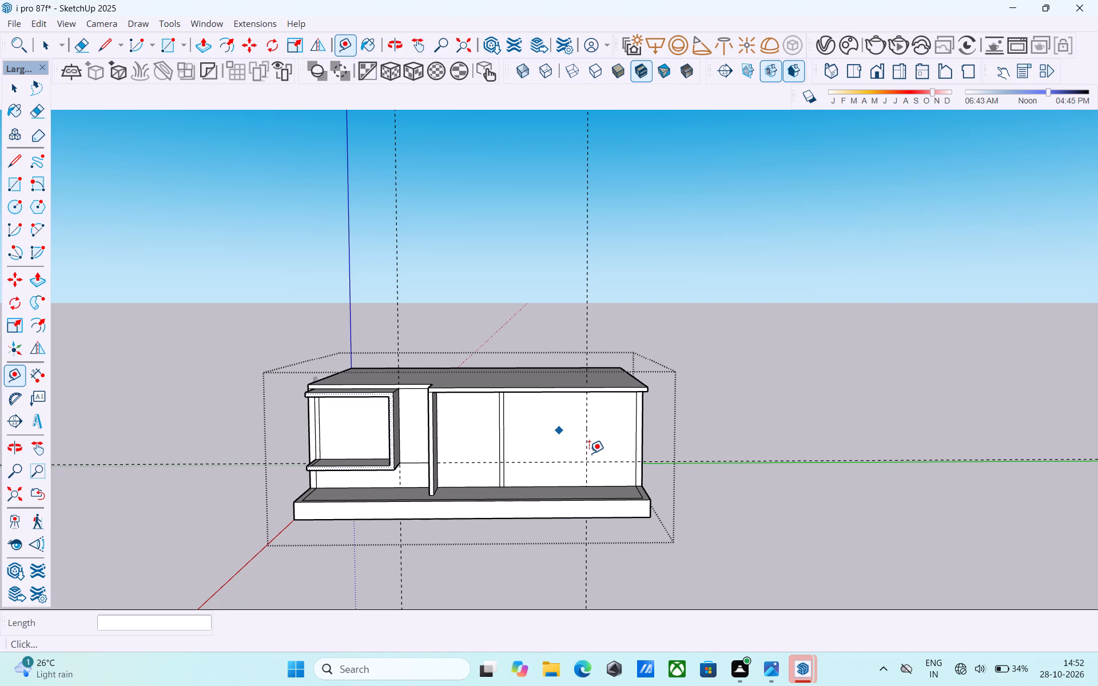
scroll(589, 453, "up", 4)
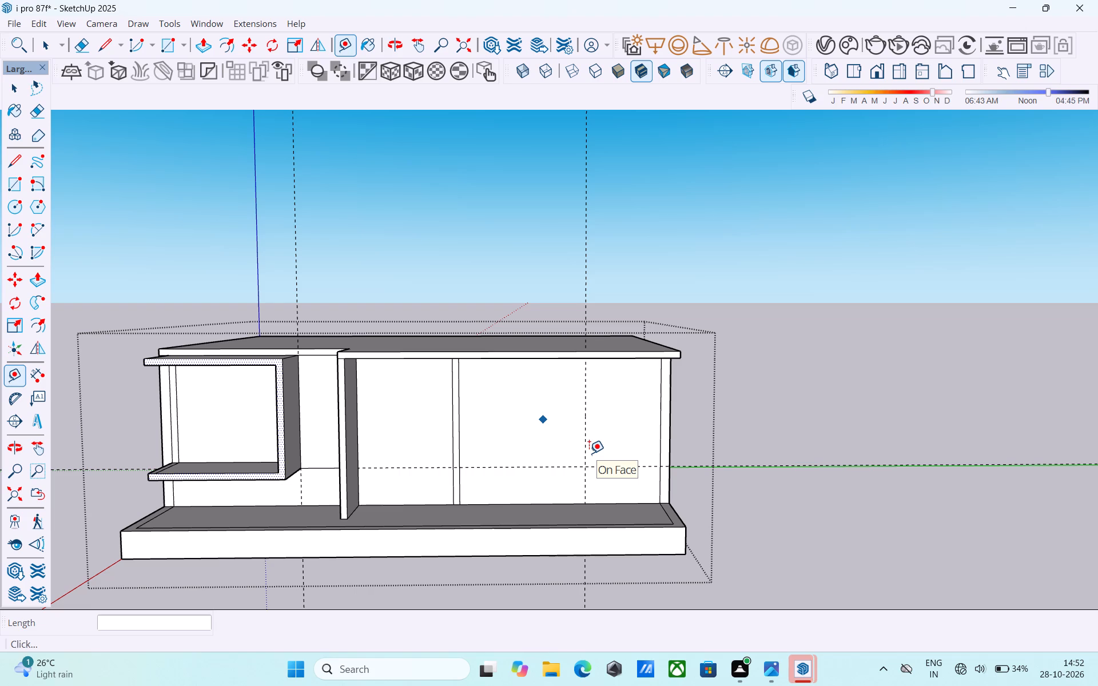
key("space")
scroll(392, 461, "up", 4)
left_click(393, 455)
scroll(392, 440, "up", 3)
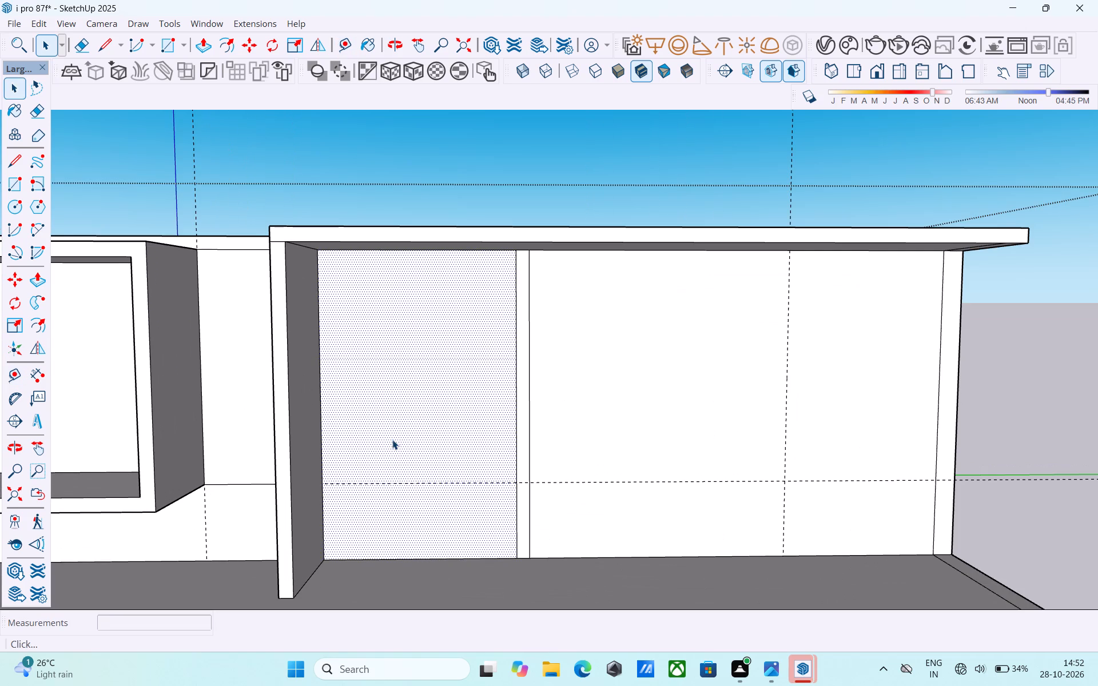
key("p")
left_click(392, 440)
left_click(409, 400)
scroll(409, 400, "down", 4)
middle_click_drag(409, 400, 437, 405)
Erase the leftover edge lines across the newly opened bay.
key("space")
key("e")
left_click(465, 499)
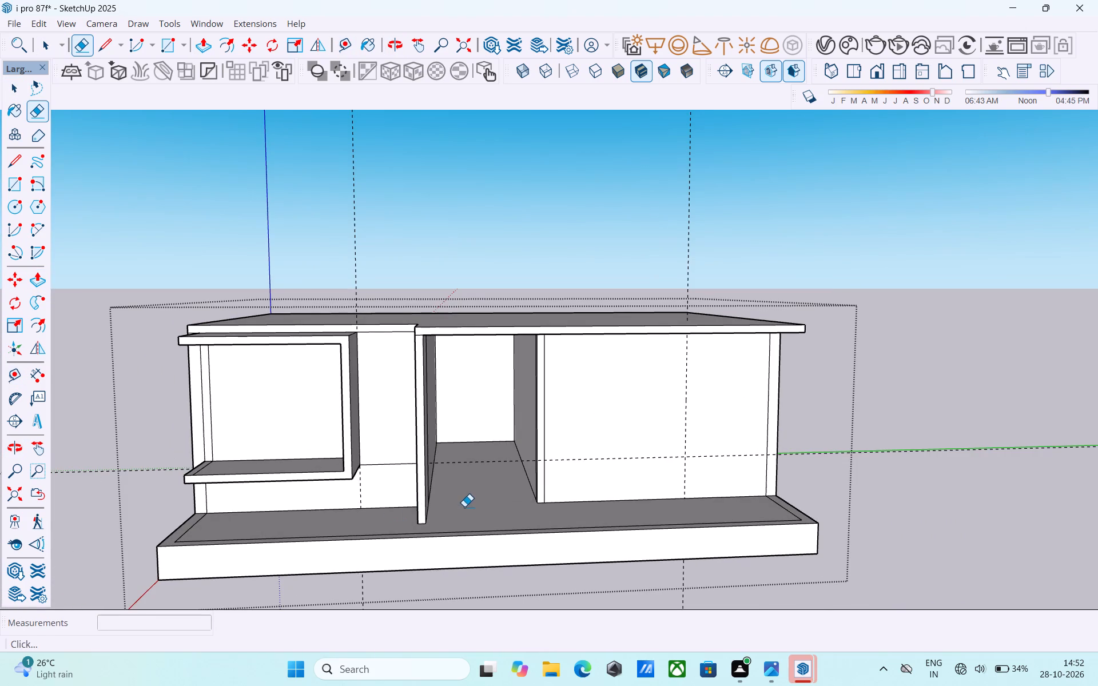
middle_click_drag(464, 506, 408, 490)
left_click(409, 437)
Examine the opened bay and the whole front elevation from several angles.
scroll(435, 430, "down", 4)
middle_click_drag(435, 429, 537, 454, "shift")
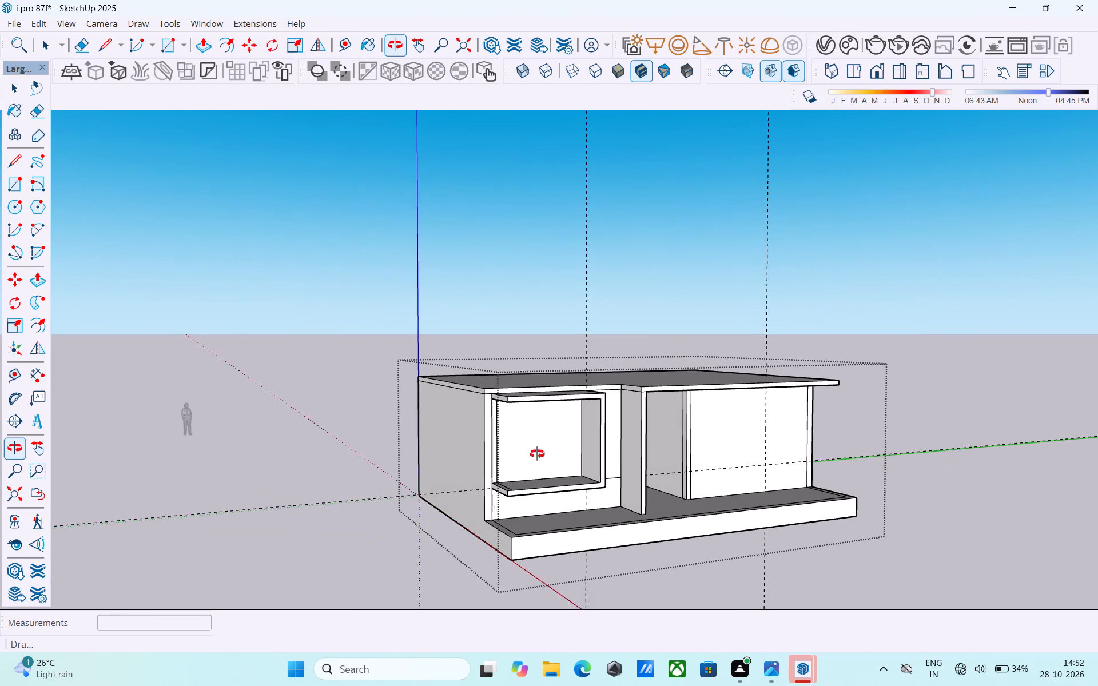
middle_click_drag(537, 454, 538, 454, "shift")
middle_click_drag(674, 465, 582, 474)
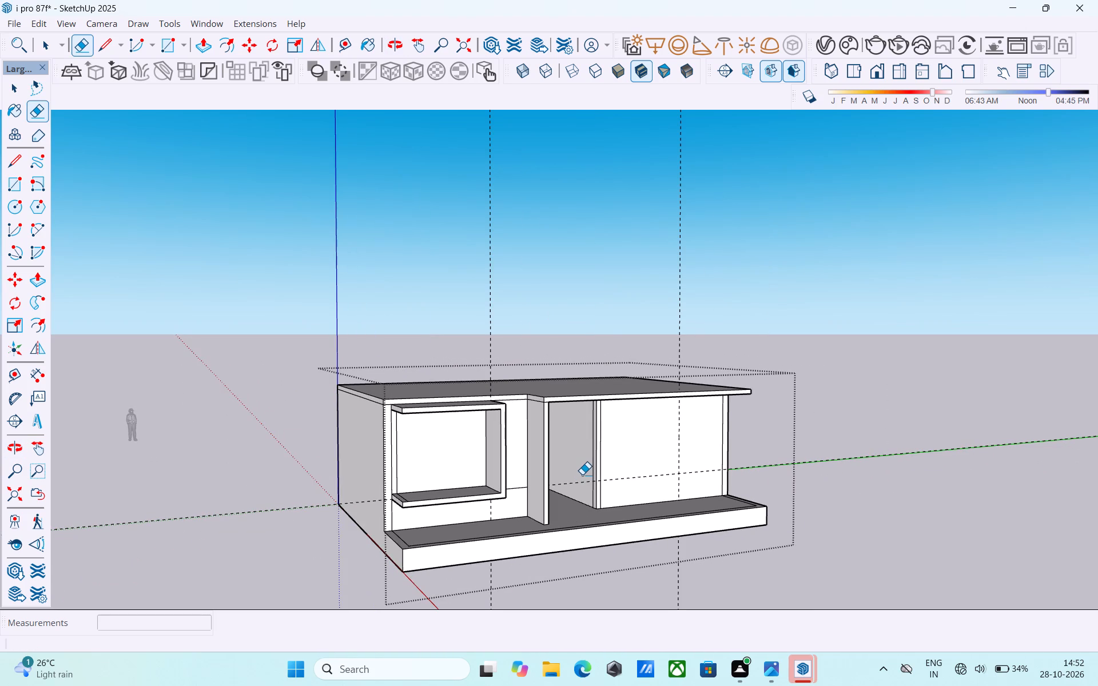
scroll(583, 474, "up", 4)
scroll(583, 474, "down", 5)
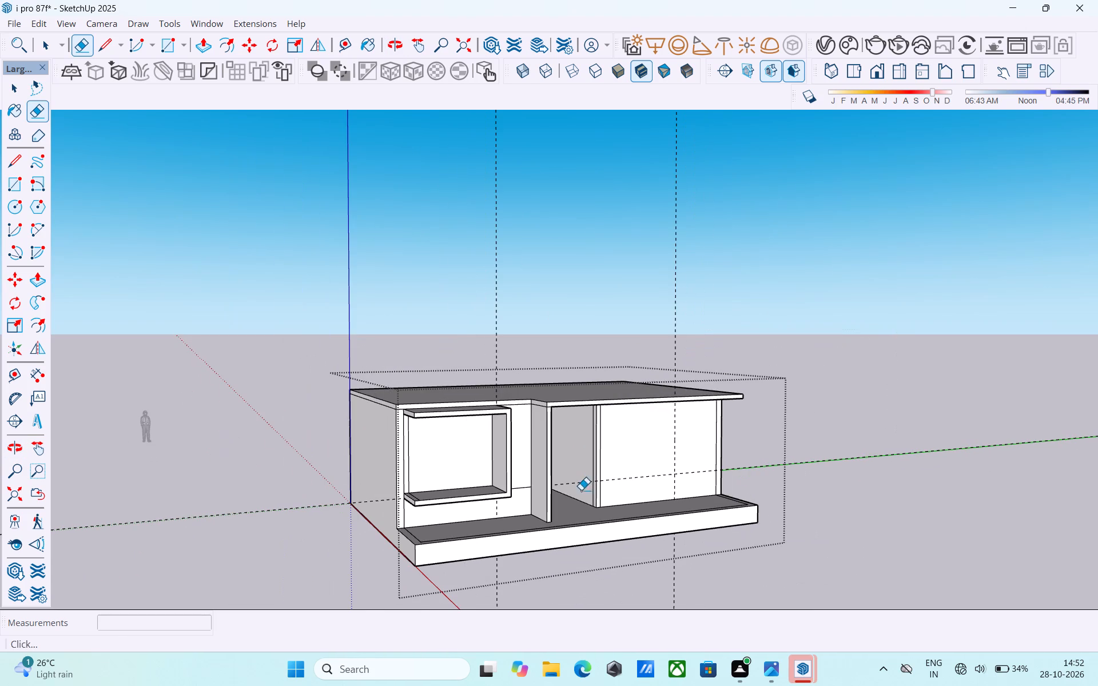
middle_click_drag(563, 509, 435, 528)
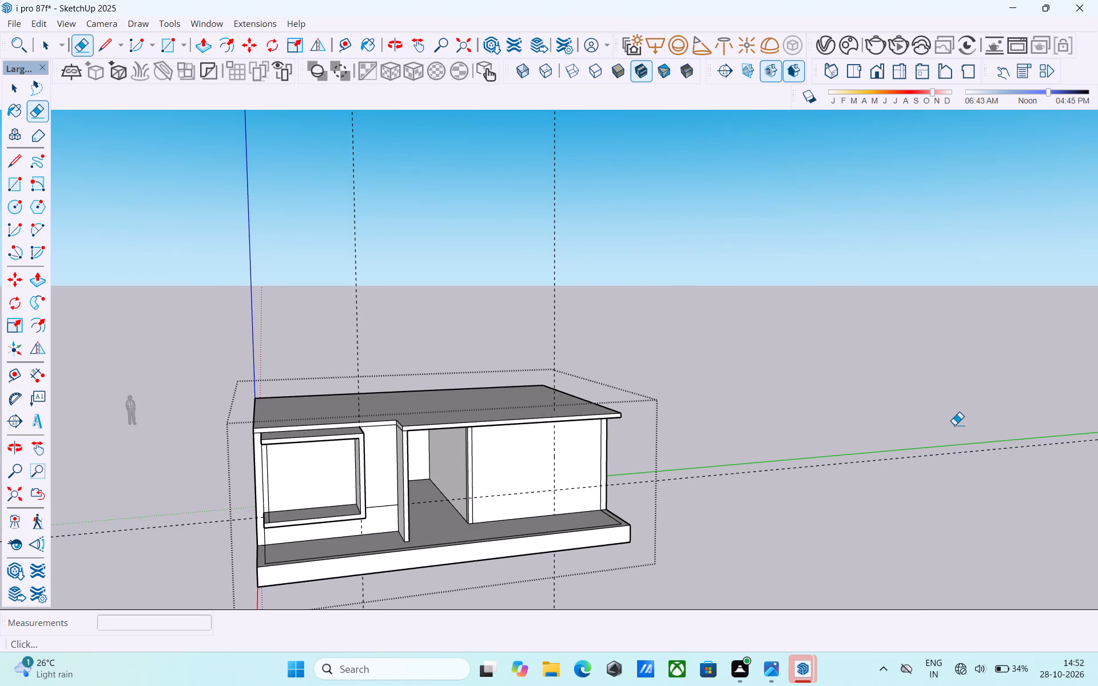
middle_click_drag(948, 424, 873, 454, "shift")
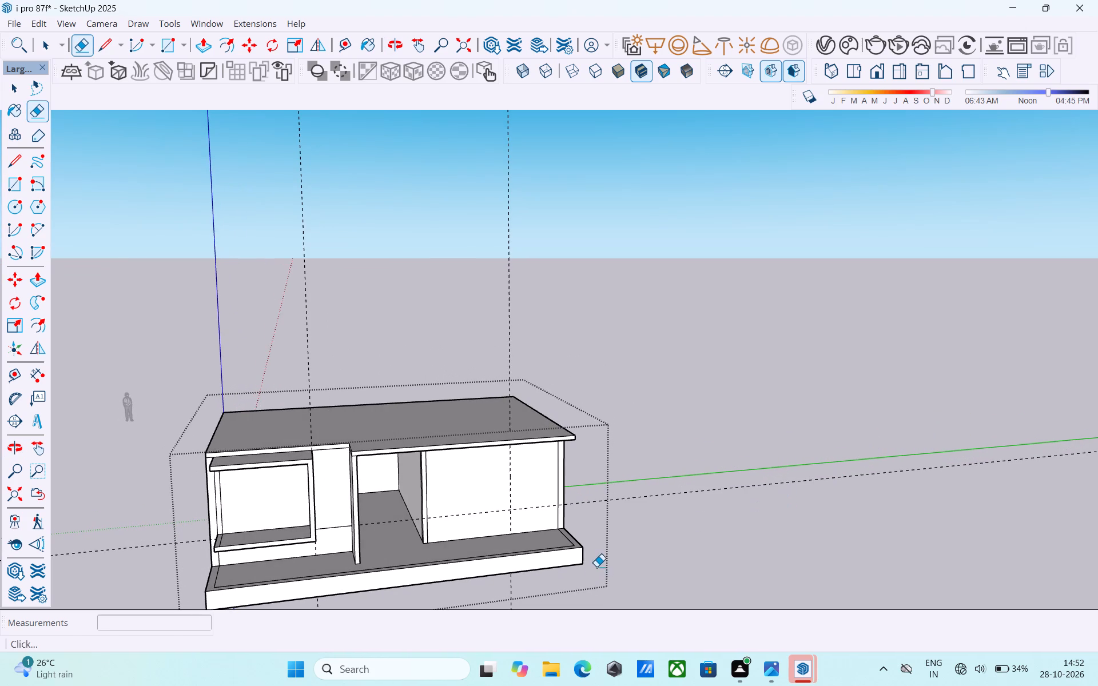
middle_click_drag(596, 567, 598, 544, "shift")
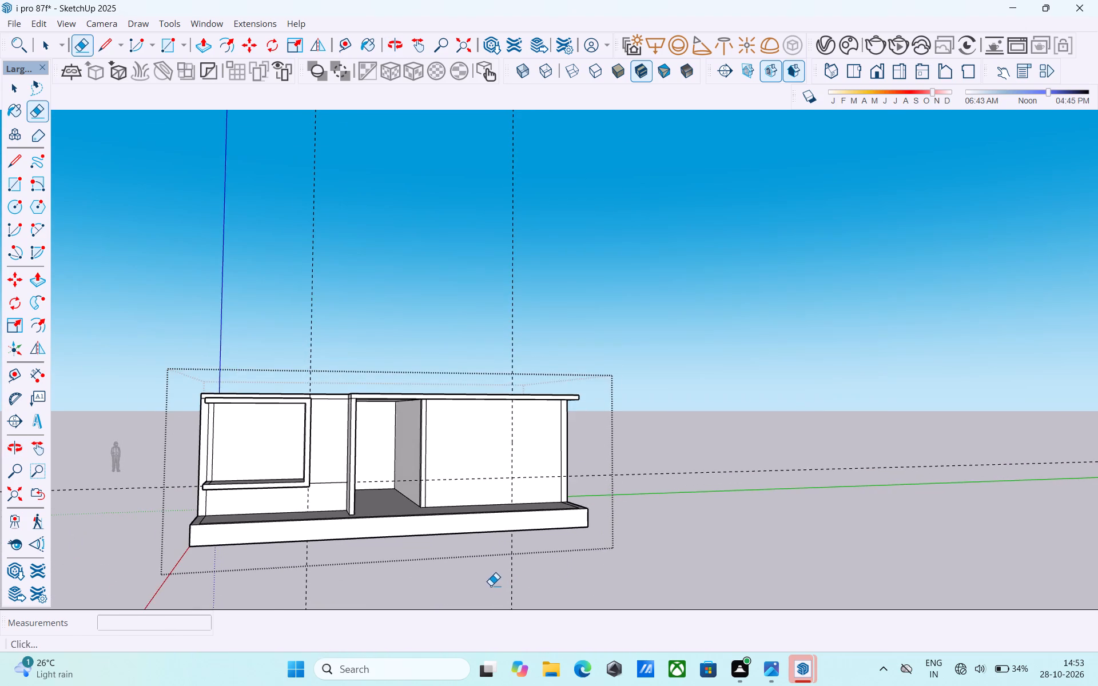
Place a vertical guide on the front wall, 8' from the inner vertical edge beside the opened bay.
scroll(491, 585, "up", 3)
middle_click_drag(512, 481, 618, 535, "shift")
scroll(540, 518, "up", 2)
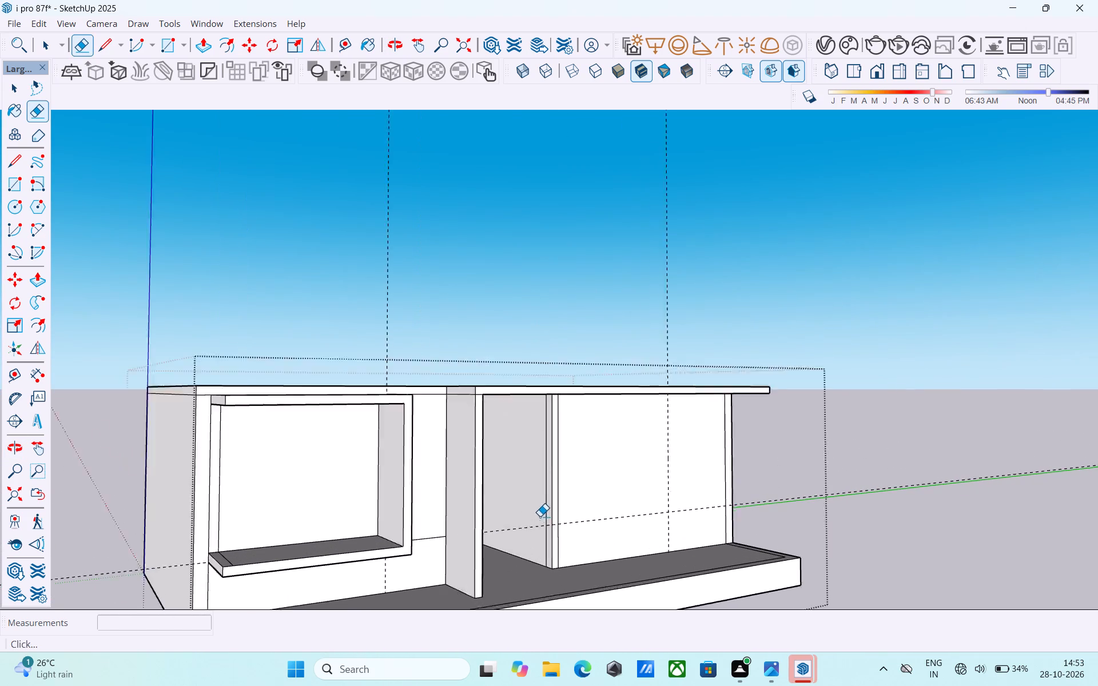
scroll(540, 516, "up", 2)
key("space")
middle_click_drag(597, 504, 544, 514)
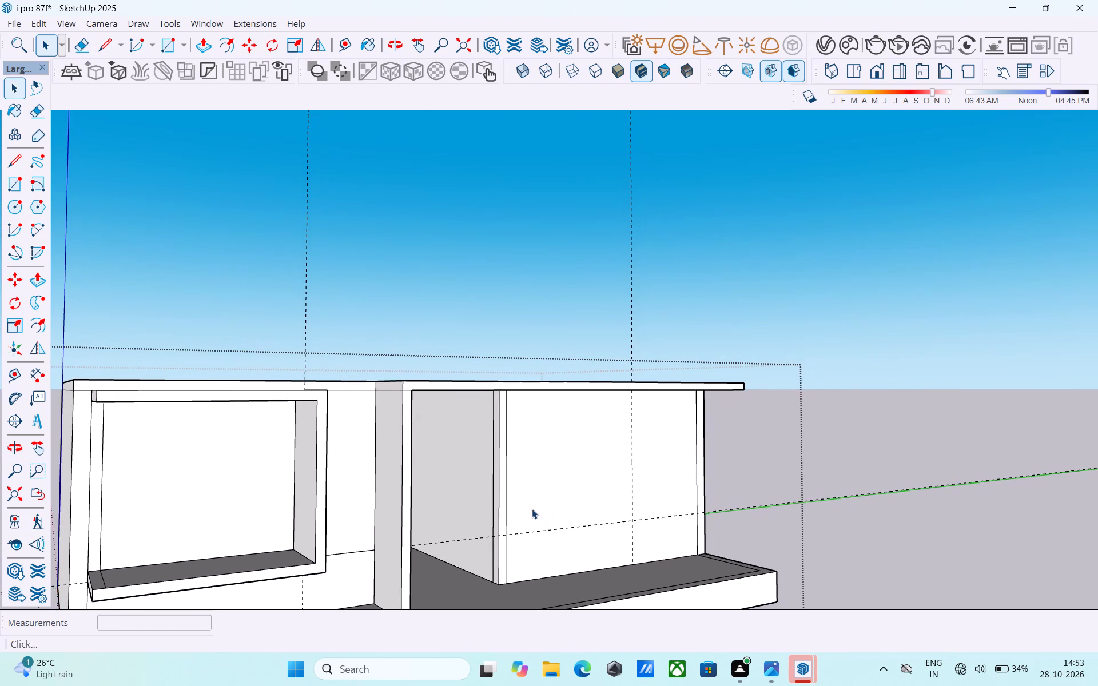
middle_click_drag(531, 509, 546, 508)
scroll(523, 508, "up", 1)
middle_click_drag(542, 510, 515, 501)
key("t")
scroll(515, 493, "up", 2)
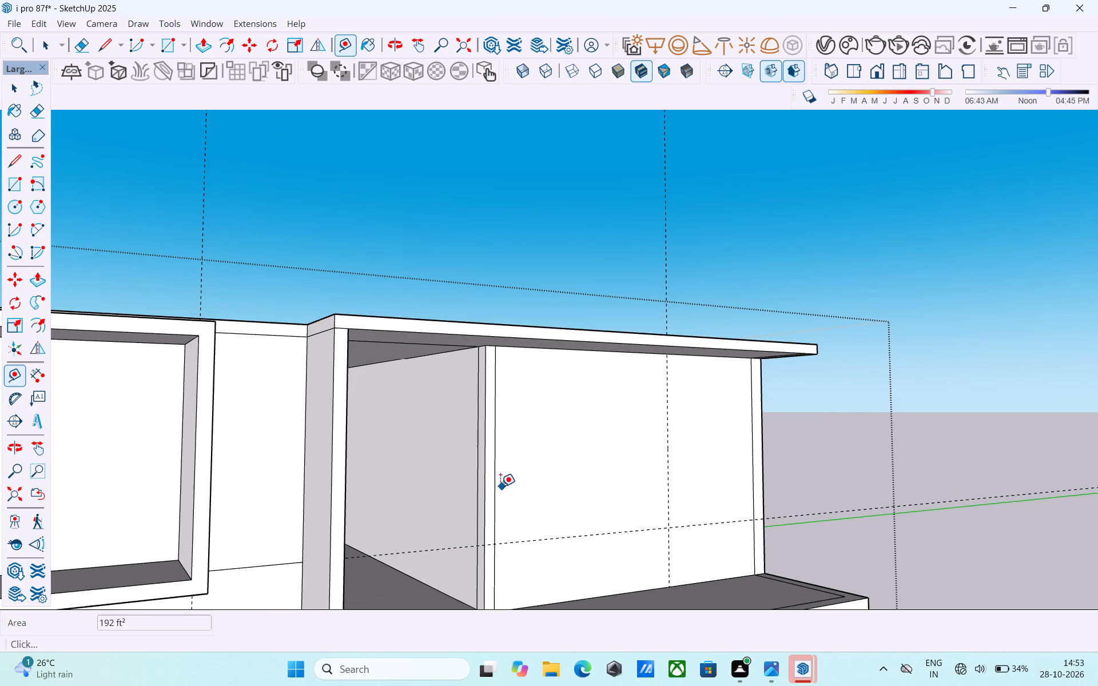
left_click(497, 486)
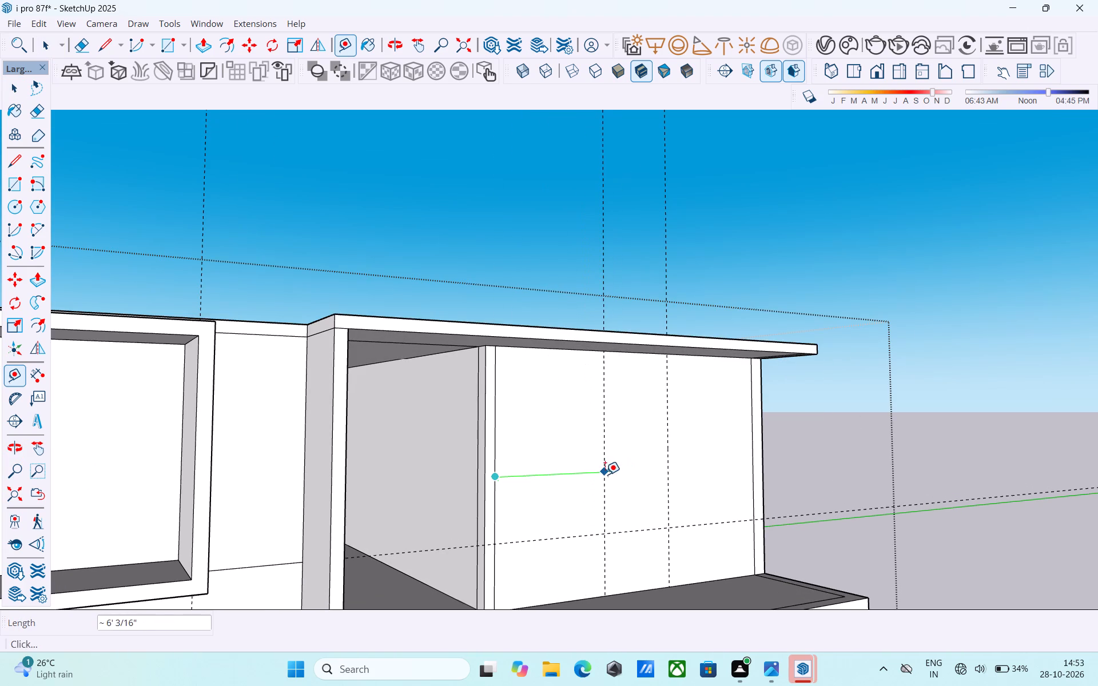
middle_click_drag(604, 474, 427, 534)
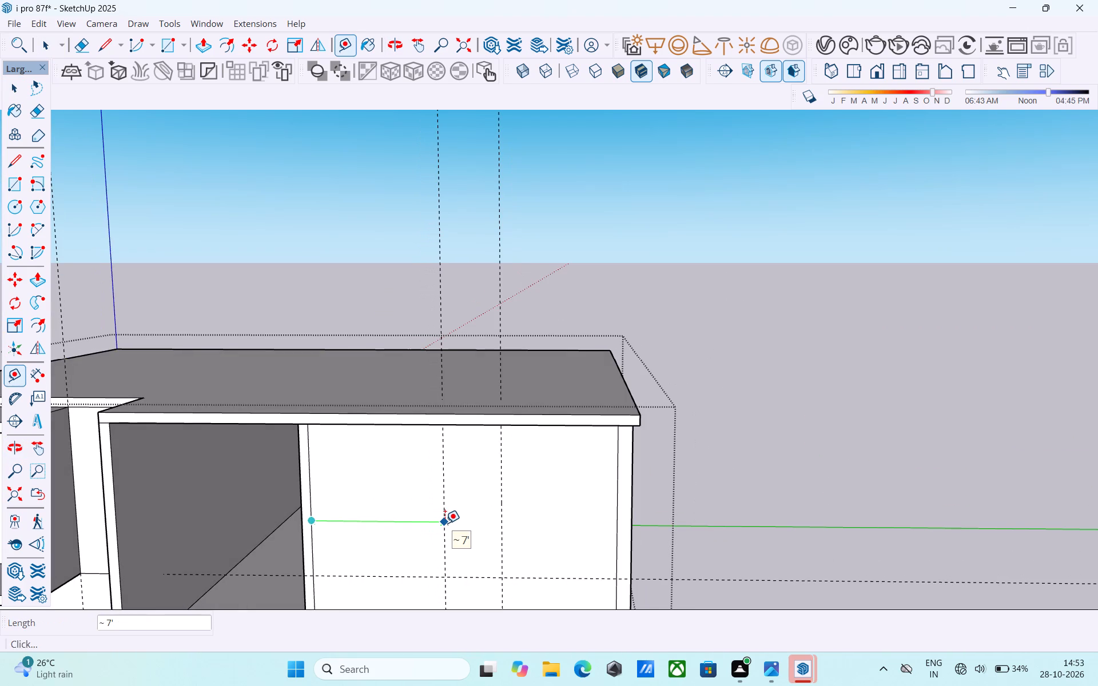
key("8")
key("apostrophe")
key("Return")
key("space")
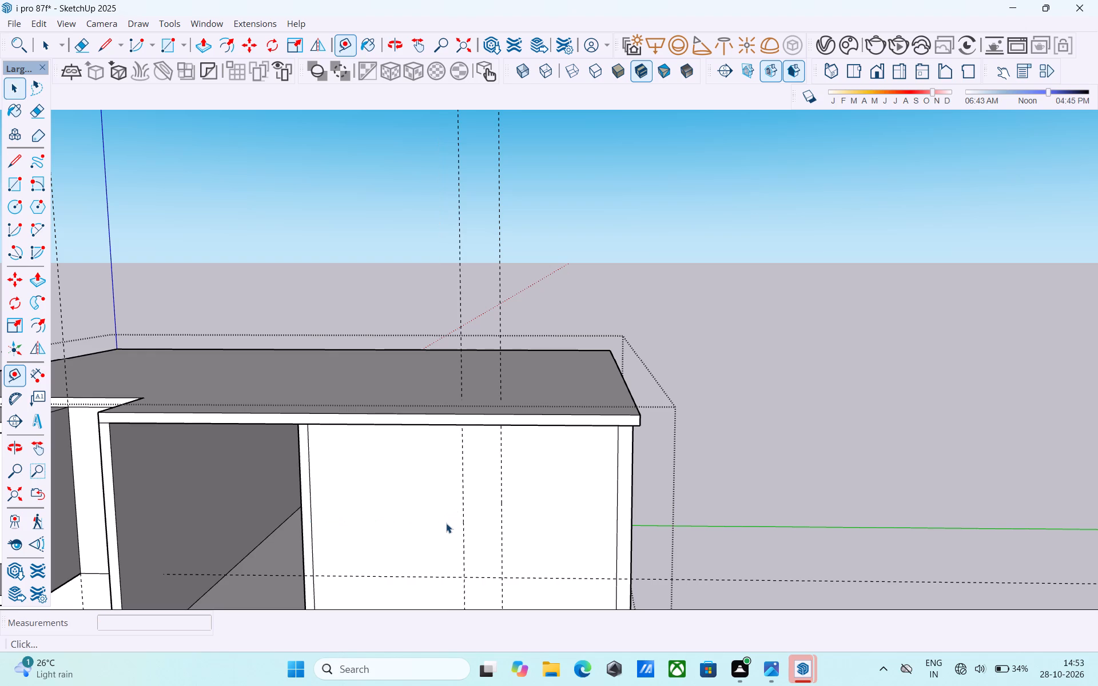
Erase the older vertical guide on this front wall, the one nearer the outer corner.
key("e")
left_click_drag(495, 530, 502, 532)
key("space")
middle_click_drag(502, 529, 464, 501)
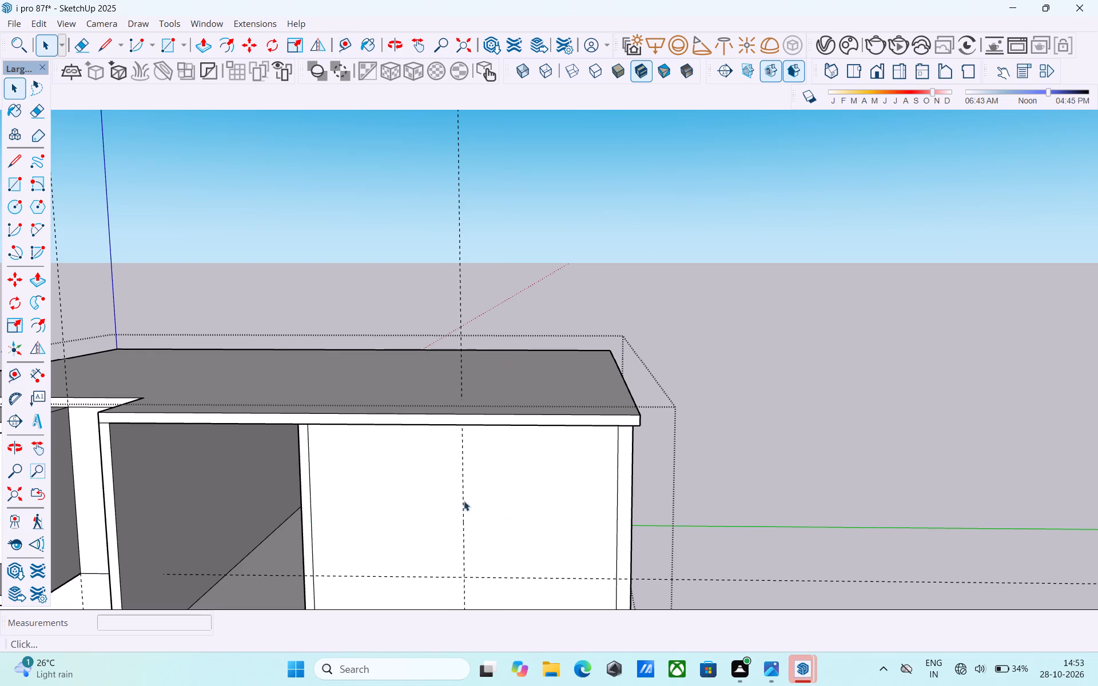
Outline the corner window on the front wall with a 12' vertical line along the guide and an 8' 9" horizontal line to the outer corner.
middle_click_drag(464, 501, 469, 452)
scroll(468, 452, "down", 4)
middle_click_drag(489, 523, 506, 486)
middle_click_drag(506, 489, 492, 482)
key("l")
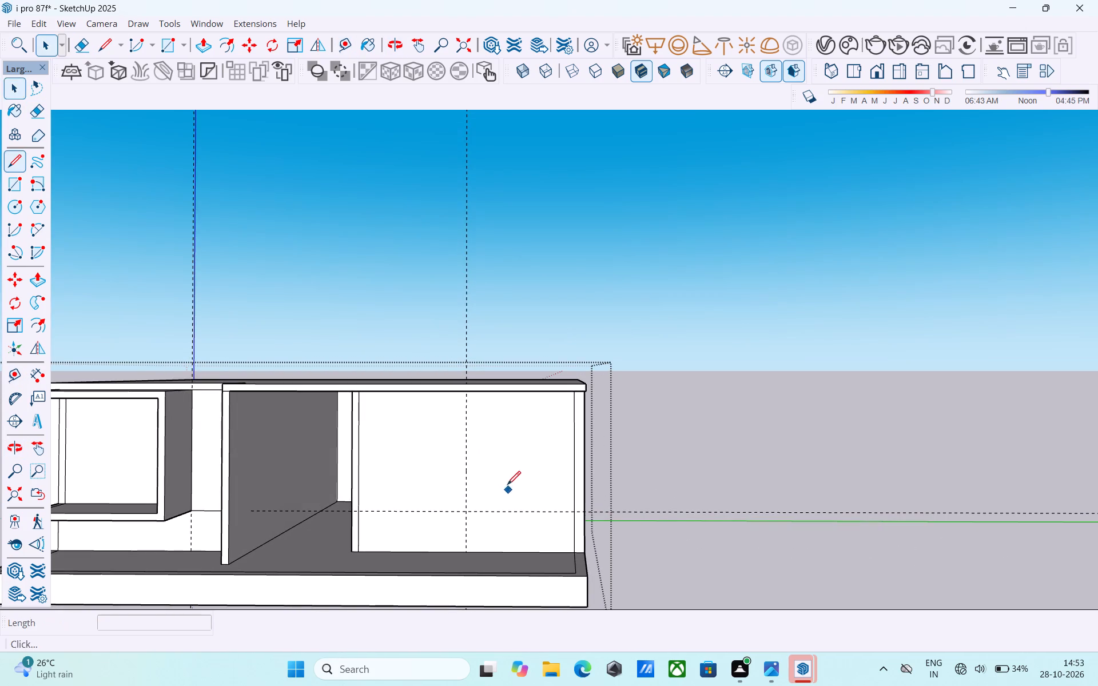
middle_click_drag(504, 480, 489, 424)
scroll(482, 400, "up", 4)
left_click(446, 341)
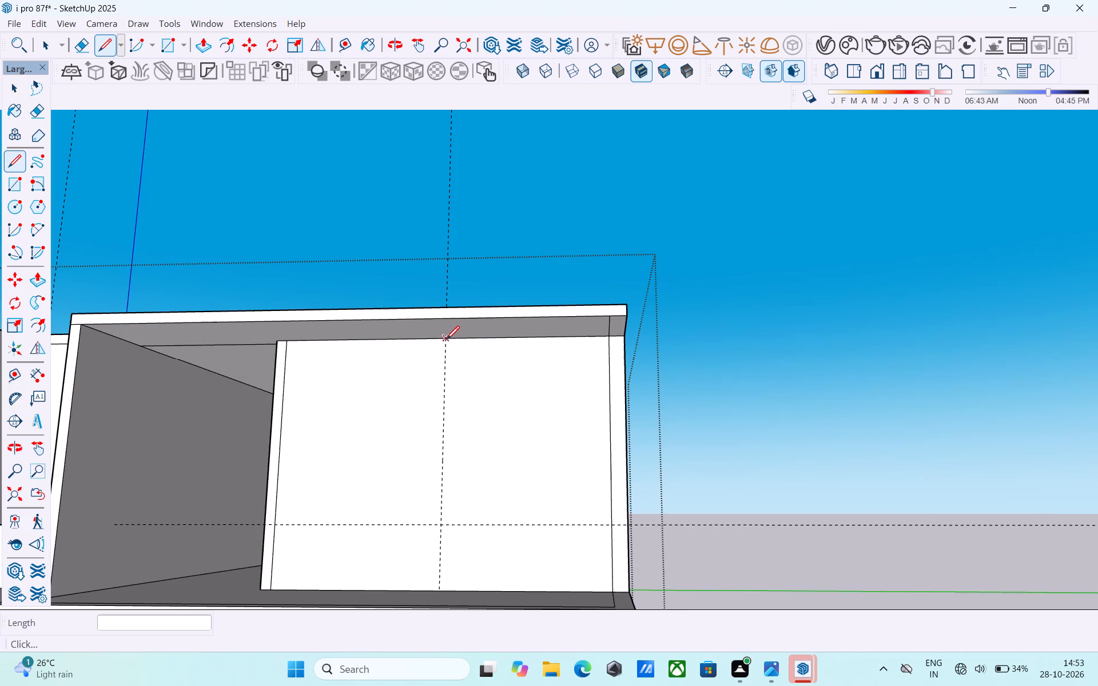
scroll(447, 345, "down", 5)
middle_click_drag(433, 486, 445, 555)
scroll(444, 530, "up", 4)
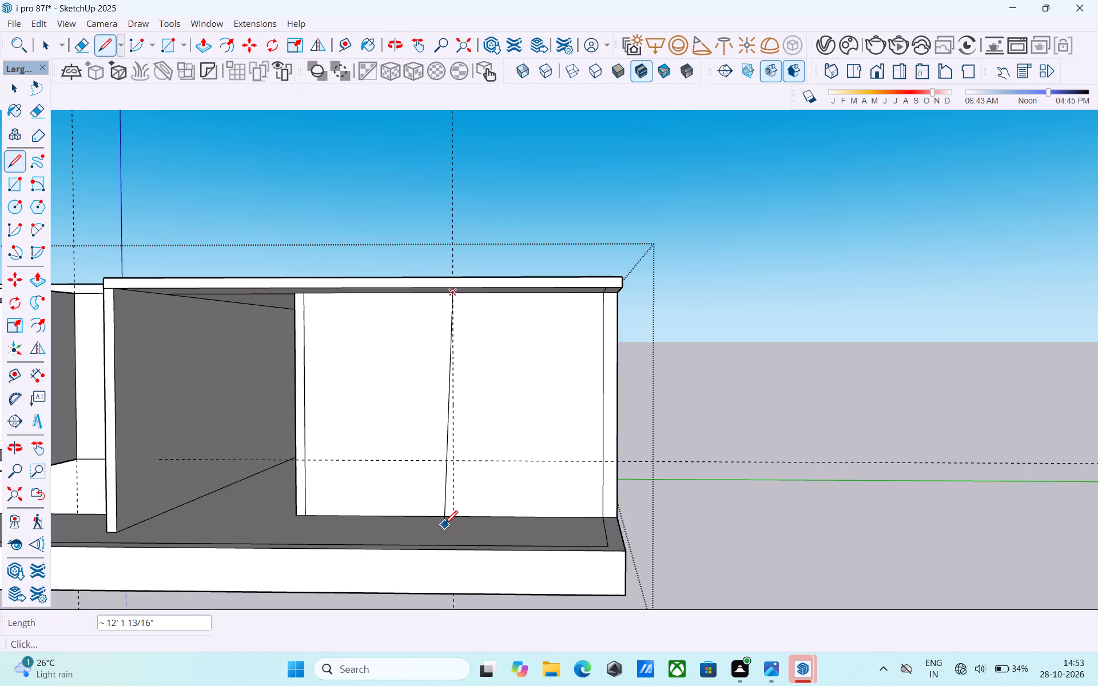
left_click(453, 522)
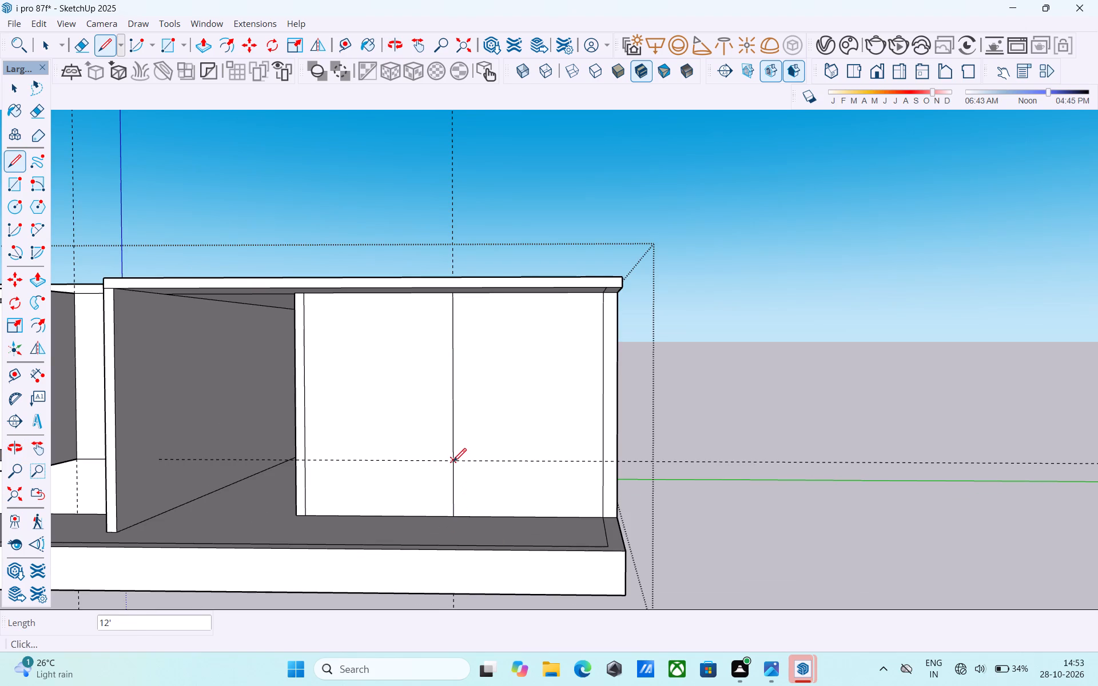
left_click(453, 462)
left_click(618, 457)
Erase the leftover vertical edge near the outer corner above the horizontal line.
key("e")
left_click_drag(605, 421, 596, 418)
key("space")
Continue the window outline on the side wall with a 3' horizontal line from the corner and a 9' vertical line up to the slab.
middle_click_drag(592, 424, 428, 441)
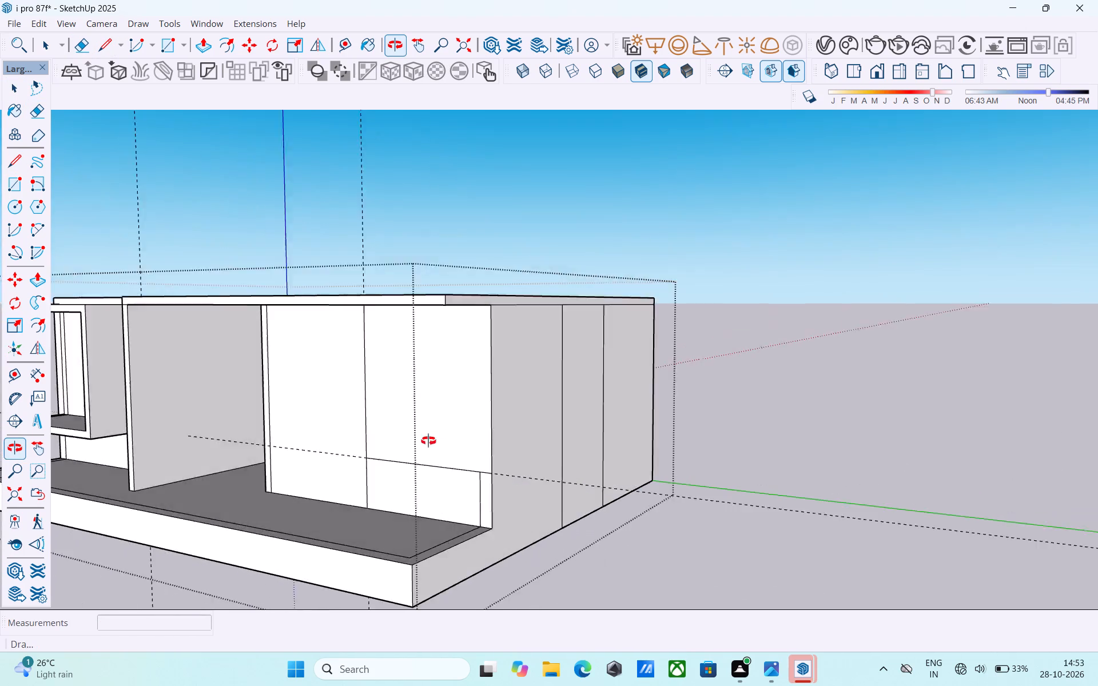
middle_click_drag(428, 441, 336, 463)
scroll(336, 463, "down", 2)
middle_click_drag(336, 463, 356, 528, "shift")
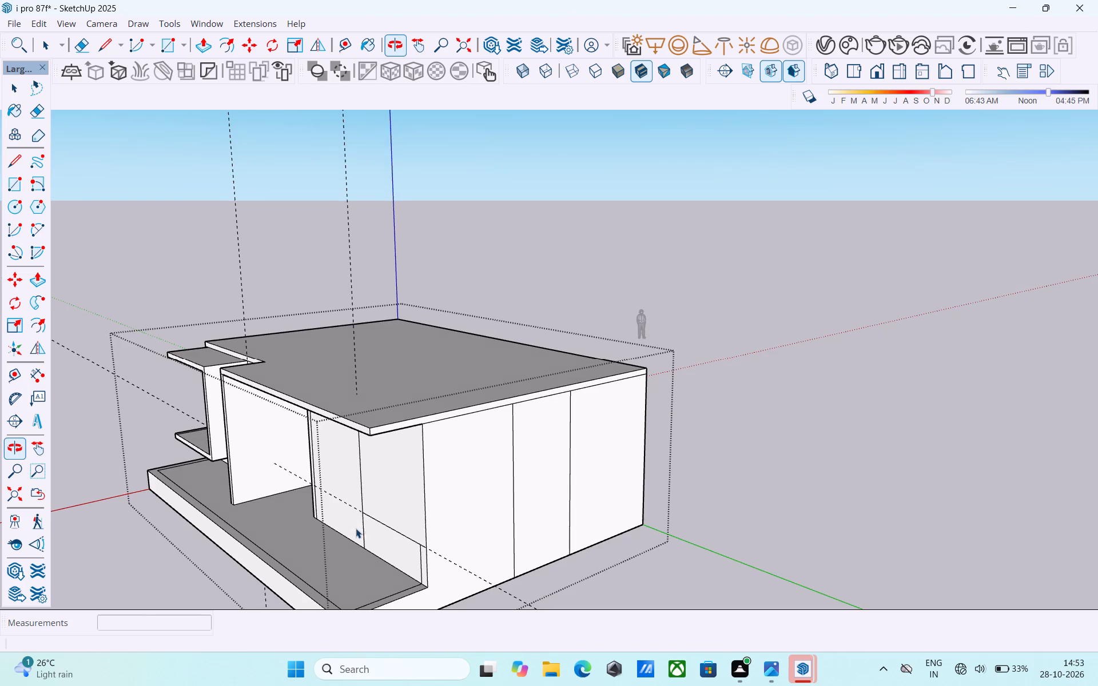
scroll(417, 534, "up", 11)
key("l")
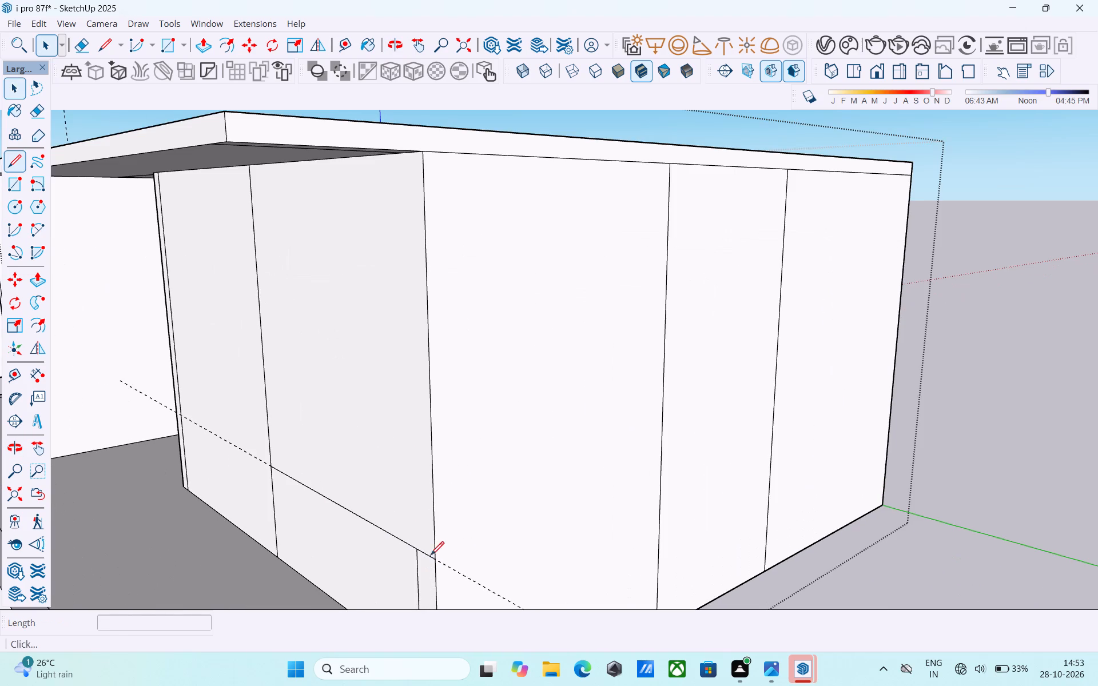
left_click(439, 559)
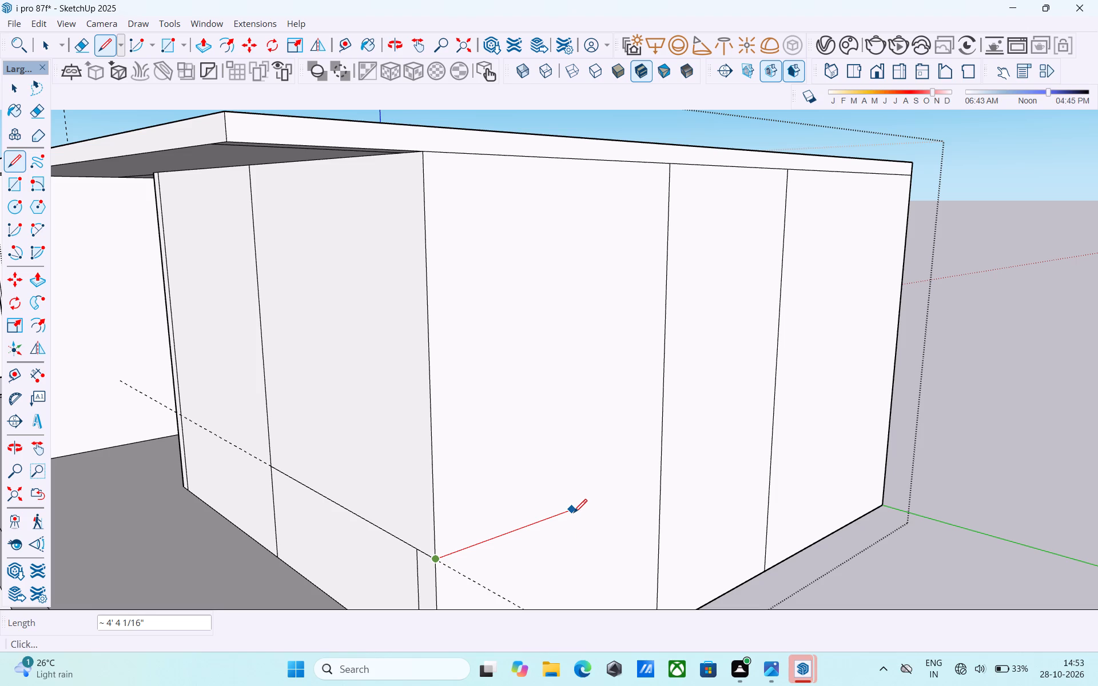
type("3'")
key("Return")
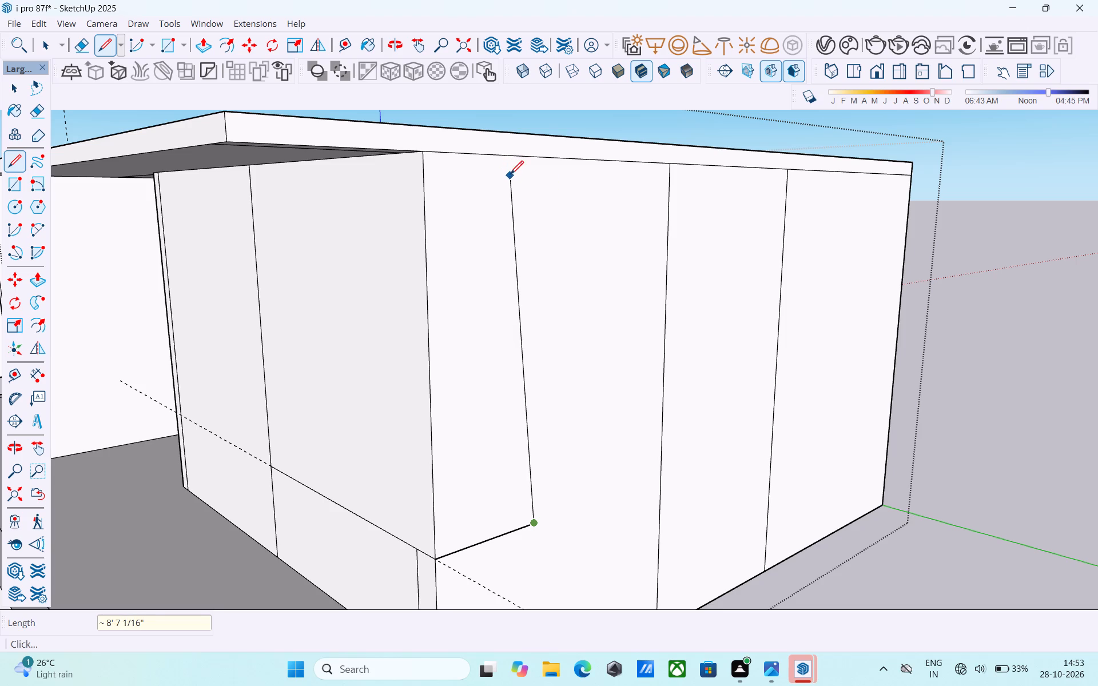
left_click(539, 162)
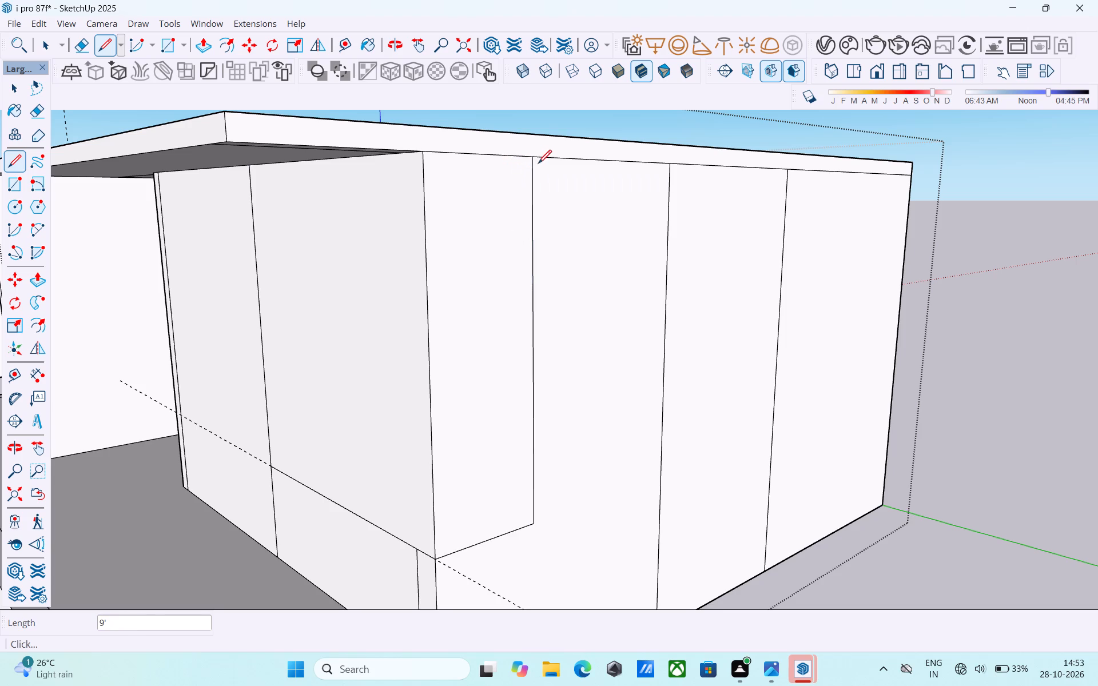
Offset the front wall's corner window panel 6" inward.
scroll(538, 169, "down", 4)
middle_click_drag(530, 202, 659, 222)
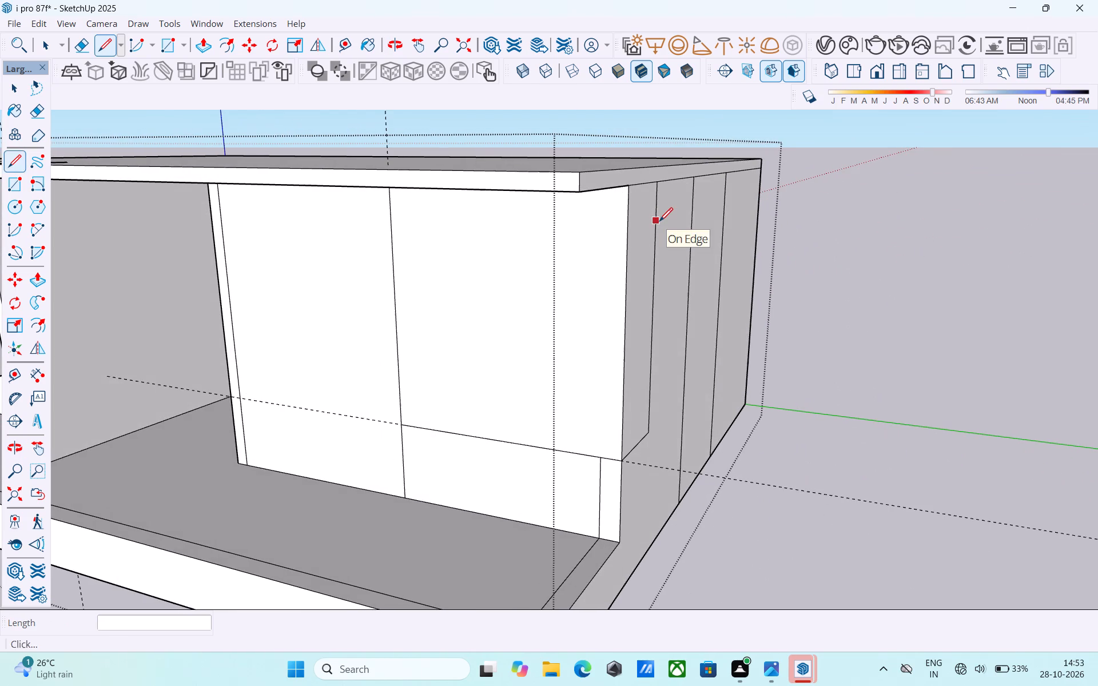
middle_click_drag(659, 222, 690, 218)
key("space")
left_click(552, 312)
scroll(556, 310, "up", 1)
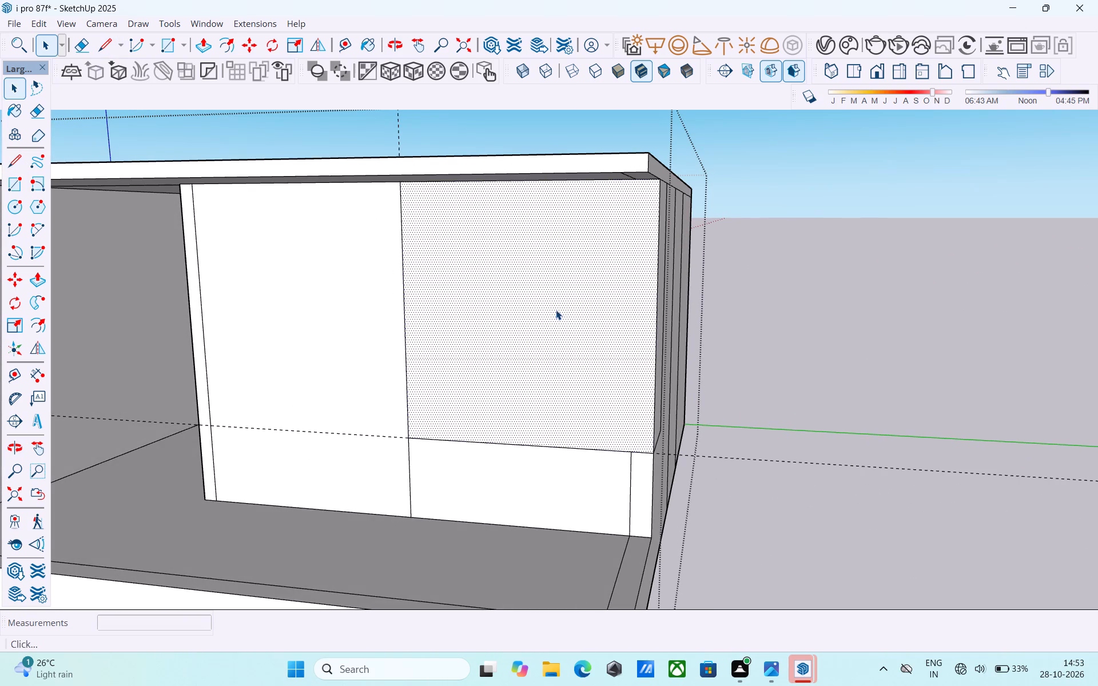
scroll(556, 310, "up", 1)
key("f")
left_click(556, 309)
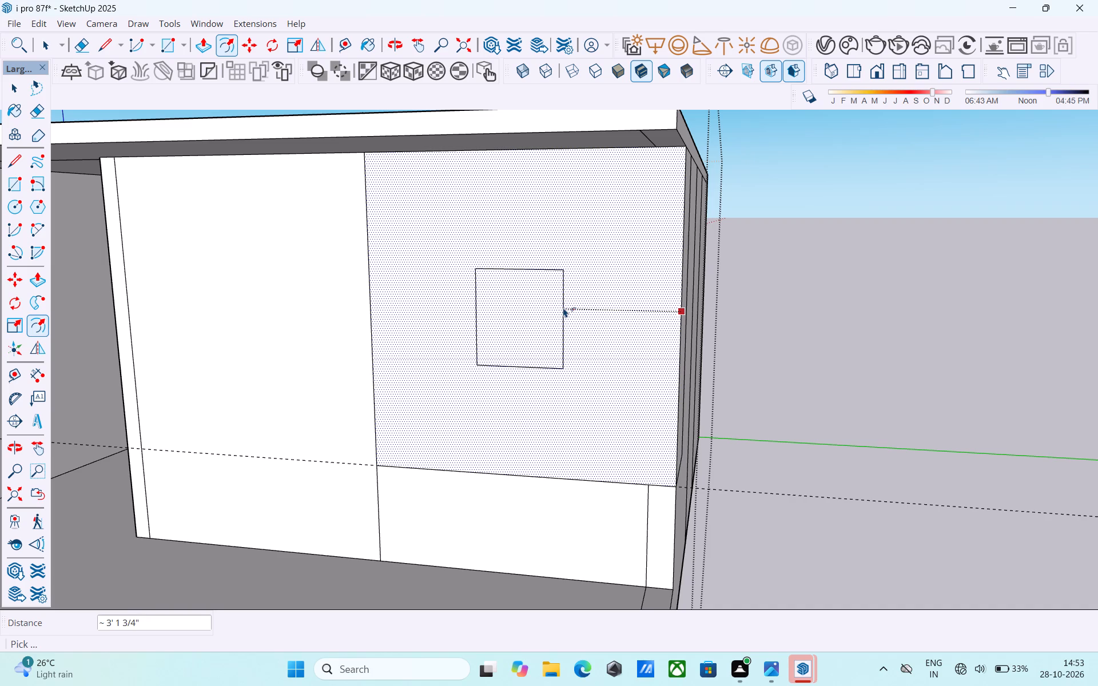
type("6\"")
key("Return")
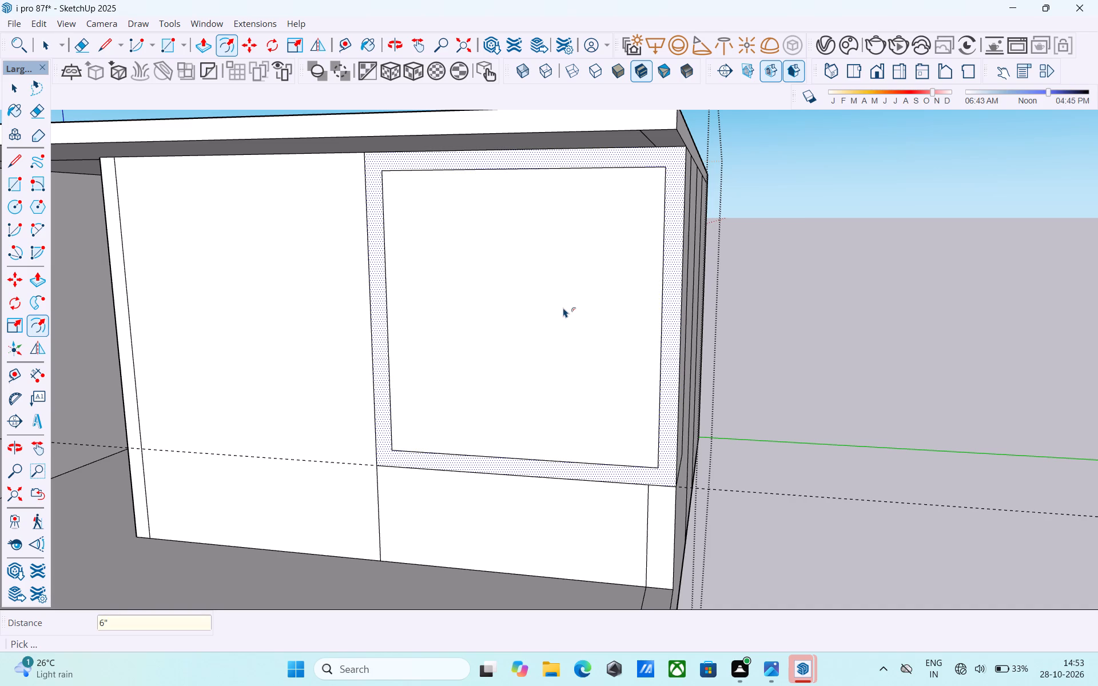
key("space")
Offset the adjoining 3' wide side wall panel 6" inward.
scroll(564, 309, "down", 3)
middle_click_drag(564, 338, 336, 385)
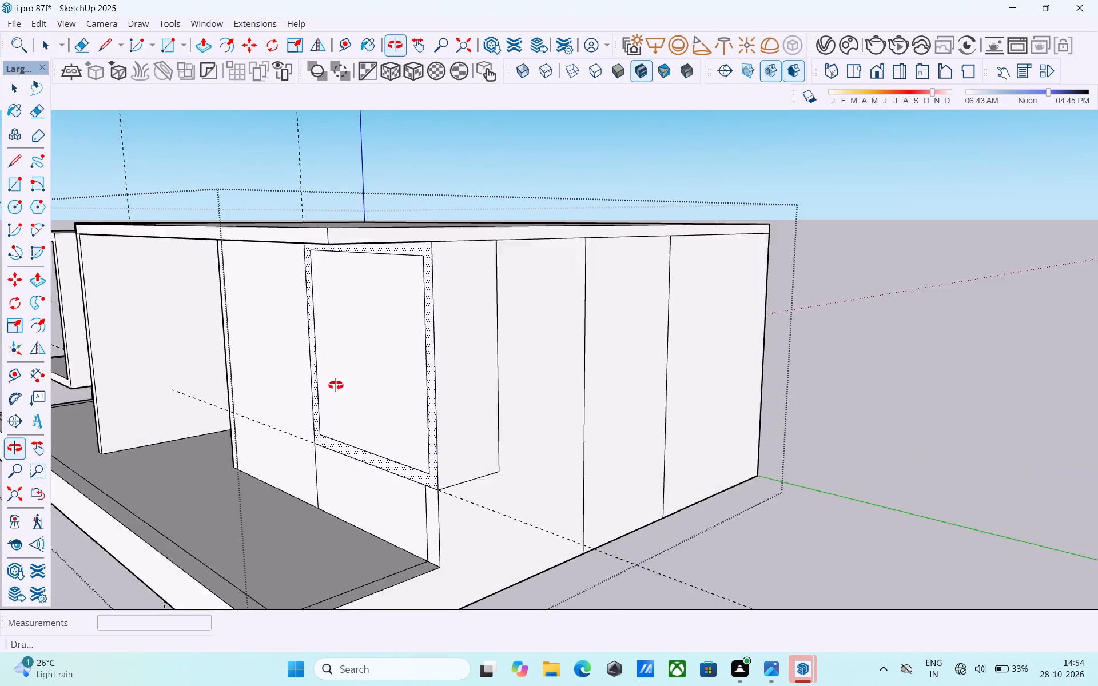
middle_click_drag(336, 385, 314, 386)
scroll(400, 356, "up", 2)
left_click(400, 356)
scroll(400, 356, "up", 2)
key("f")
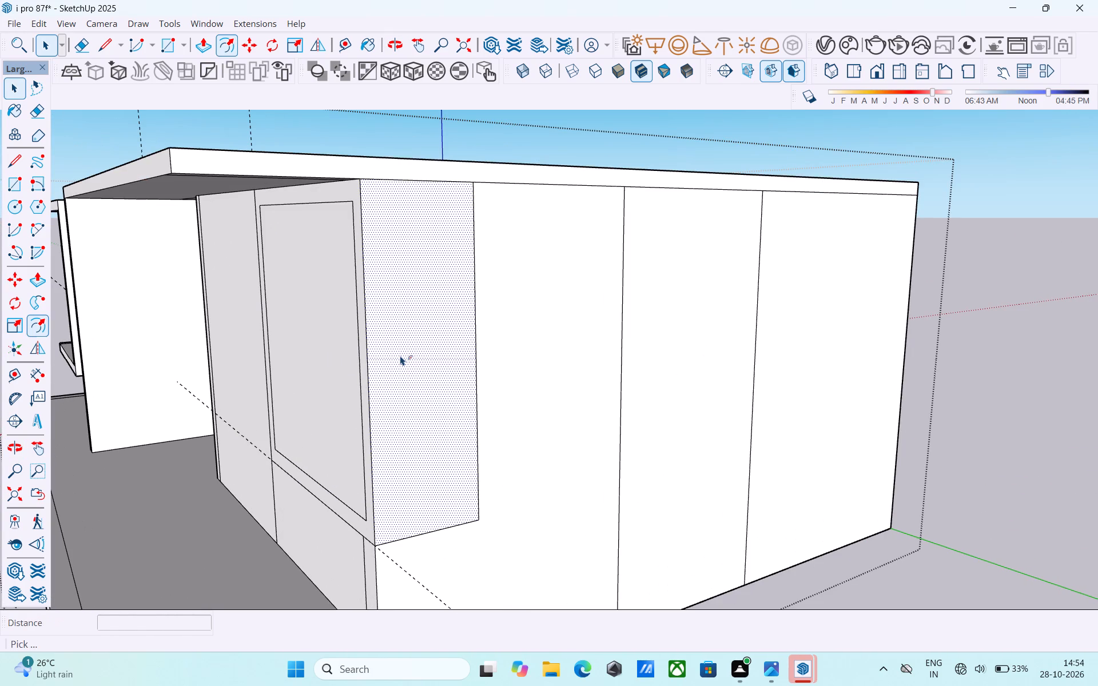
left_click(400, 356)
type("6\"")
key("Return")
Draw lines extending the top edges of both inner window outlines to the shared wall corner.
key("l")
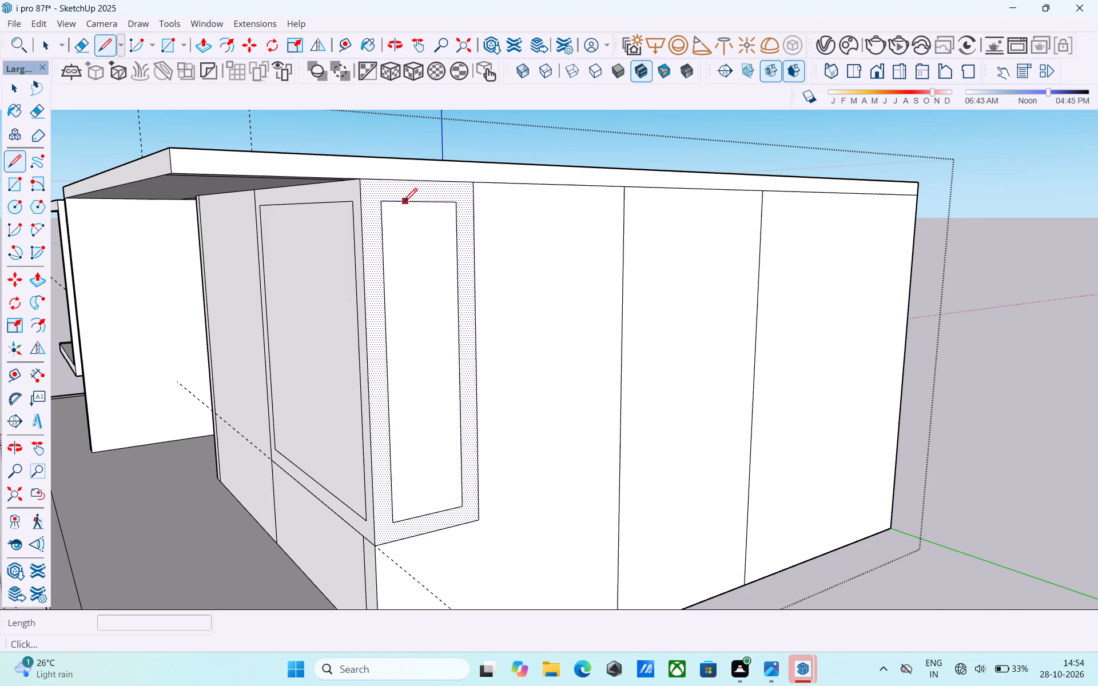
scroll(403, 203, "up", 4)
left_click(373, 197)
left_click(339, 200)
middle_click_drag(341, 202, 361, 203)
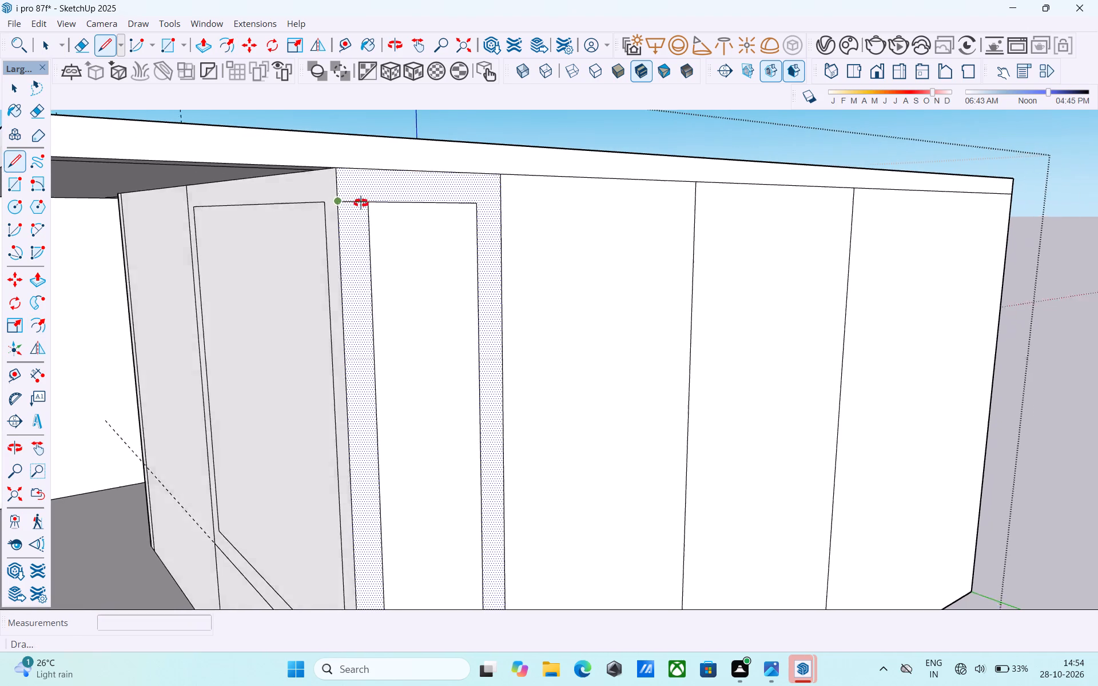
middle_click_drag(361, 203, 444, 181)
left_click(313, 213)
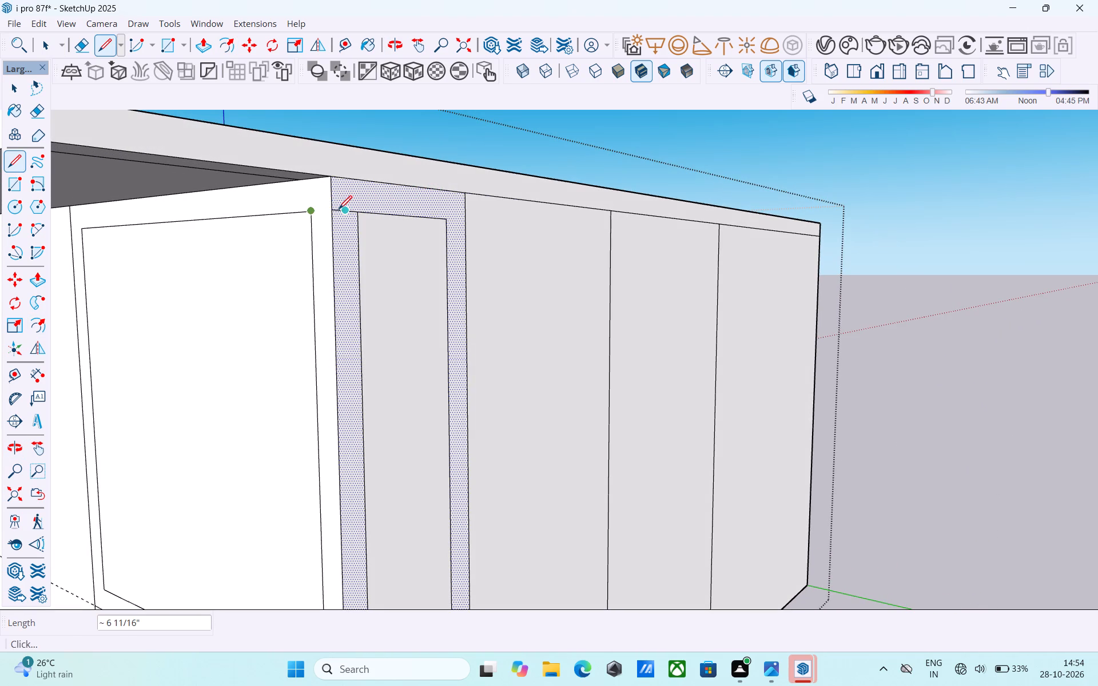
left_click(334, 212)
scroll(345, 192, "down", 9)
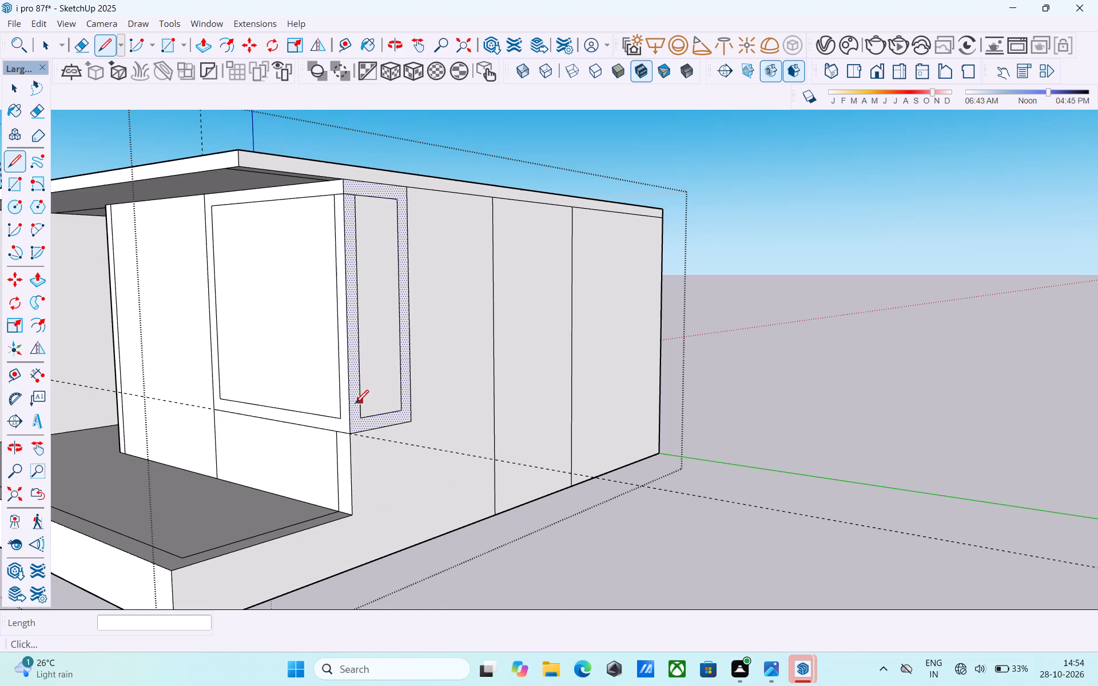
Draw lines extending the bottom edges of both inner window outlines to the shared wall corner.
middle_click_drag(341, 402, 353, 331, "shift")
scroll(362, 344, "up", 8)
left_click(339, 346)
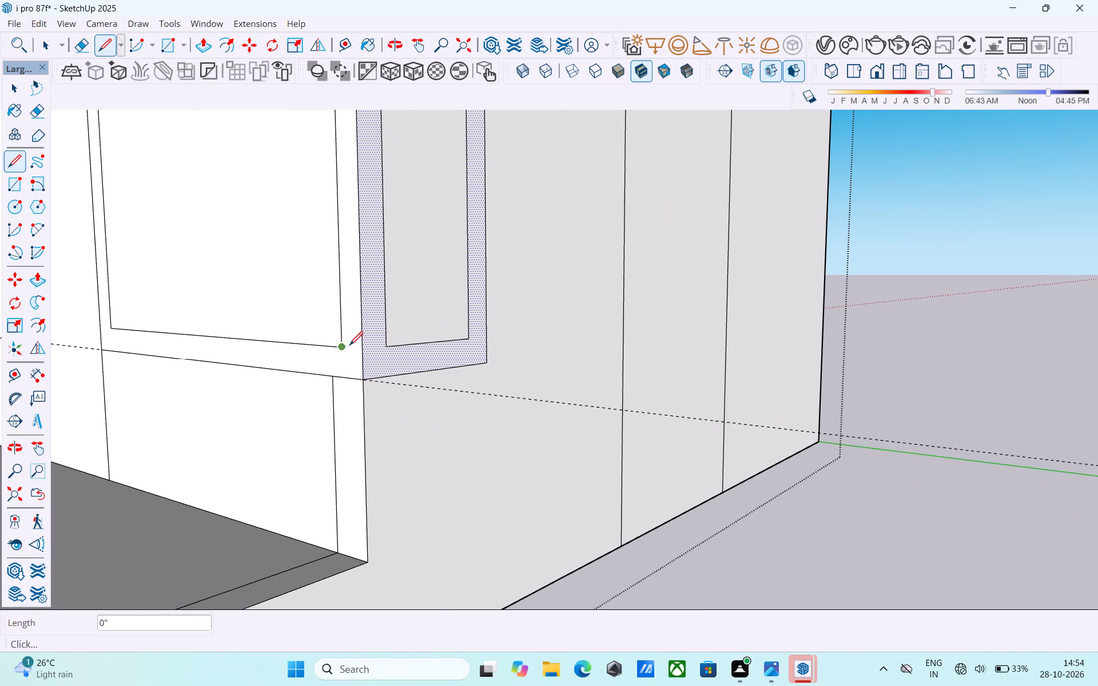
left_click(361, 350)
left_click(393, 341)
key("l")
left_click(389, 342)
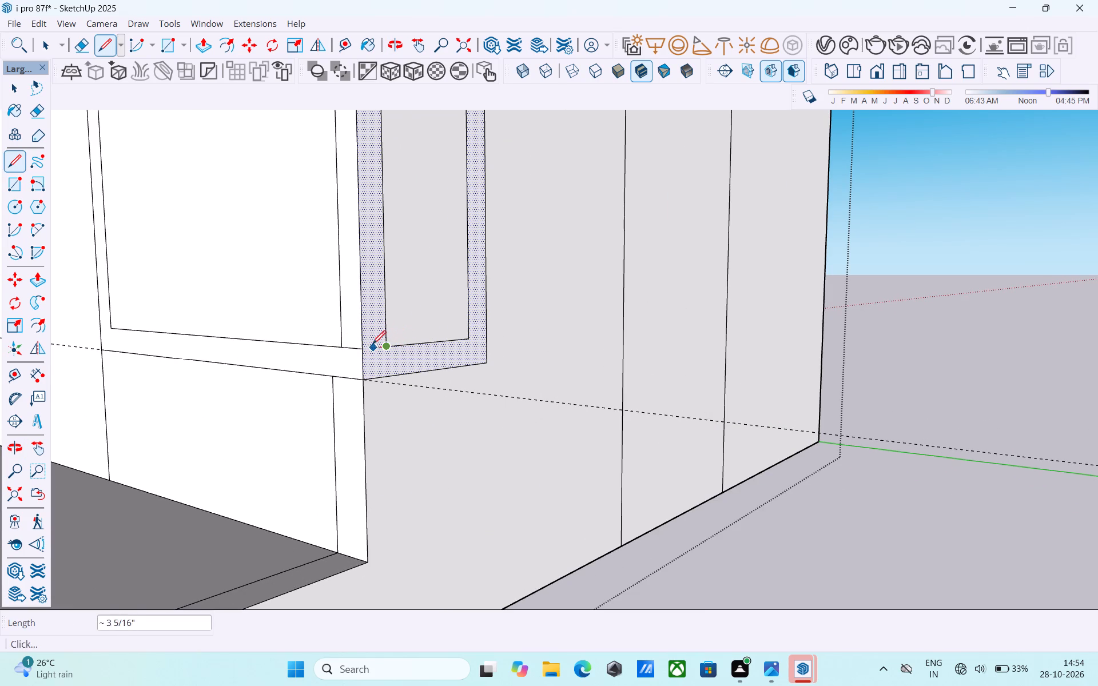
left_click(368, 347)
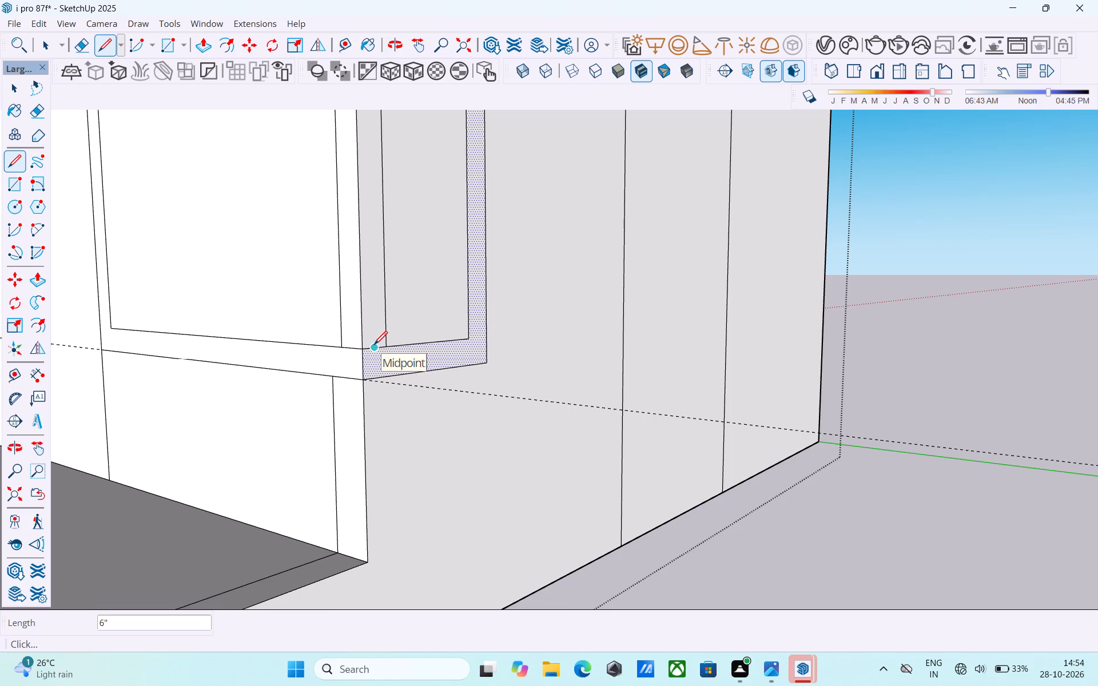
scroll(339, 338, "up", 10)
left_click(345, 361)
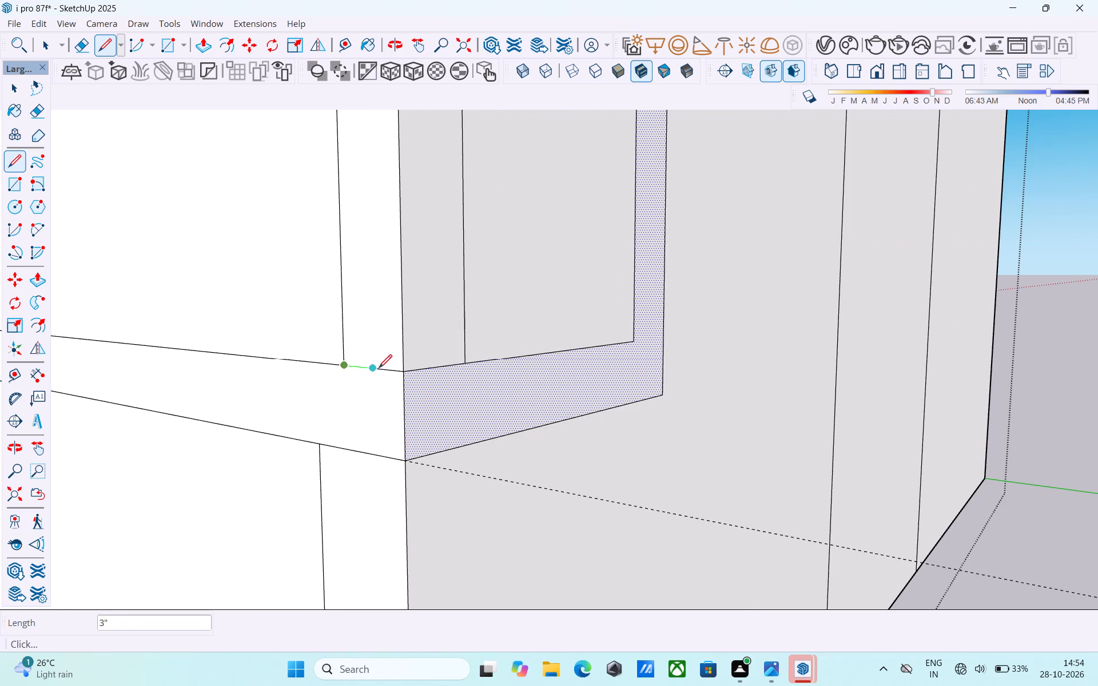
key("space")
Erase the two inner vertical offset edges beside the wall corner so the window outline wraps around it.
scroll(406, 367, "down", 3)
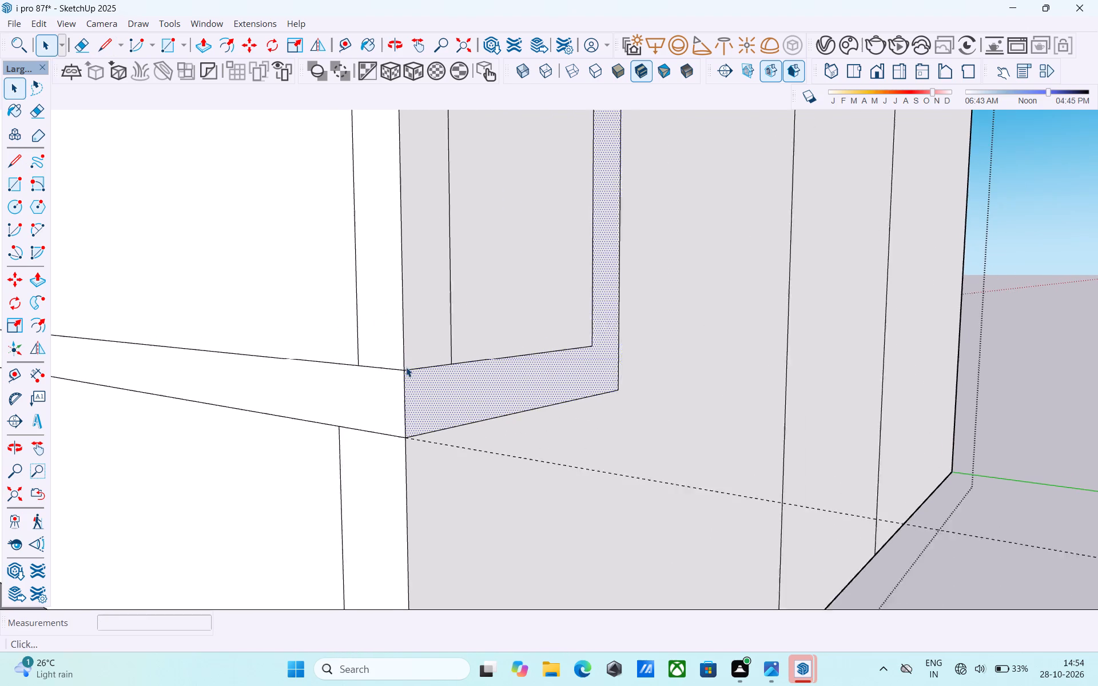
scroll(406, 367, "down", 1)
middle_click(406, 367)
key("e")
left_click_drag(381, 332, 355, 324)
left_click_drag(428, 334, 455, 335)
scroll(443, 334, "down", 5)
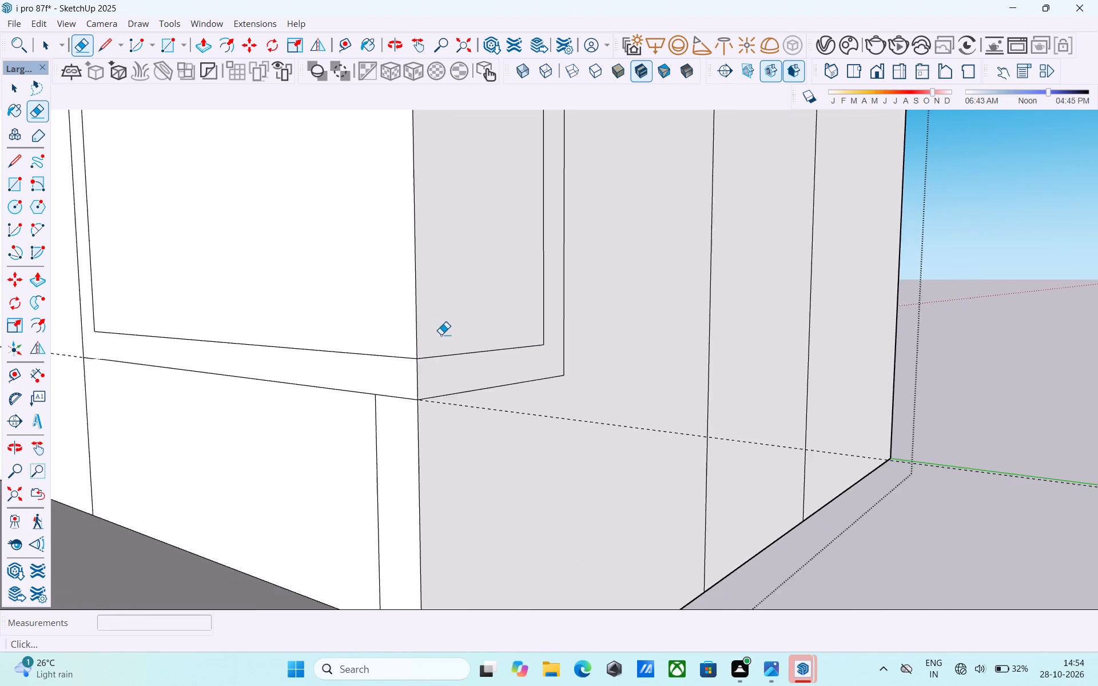
Push/Pull the corner window's front border outward 4' to line up with the front edge of the roof overhang.
scroll(441, 334, "down", 11)
middle_click_drag(440, 347, 431, 389)
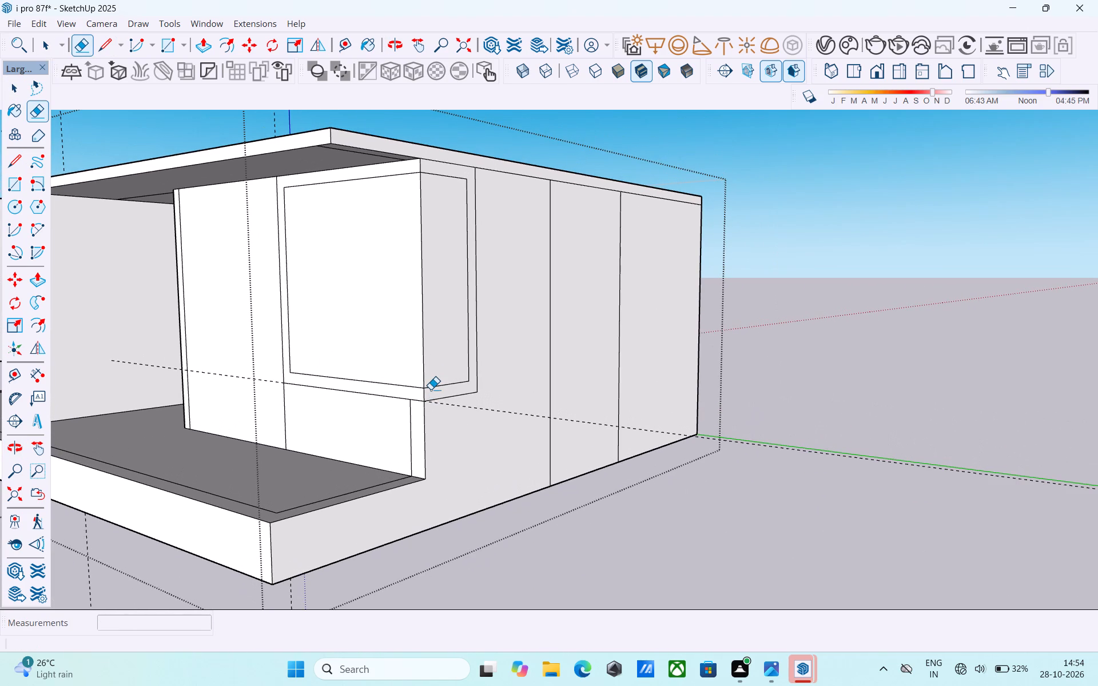
middle_click_drag(431, 389, 511, 403, "shift")
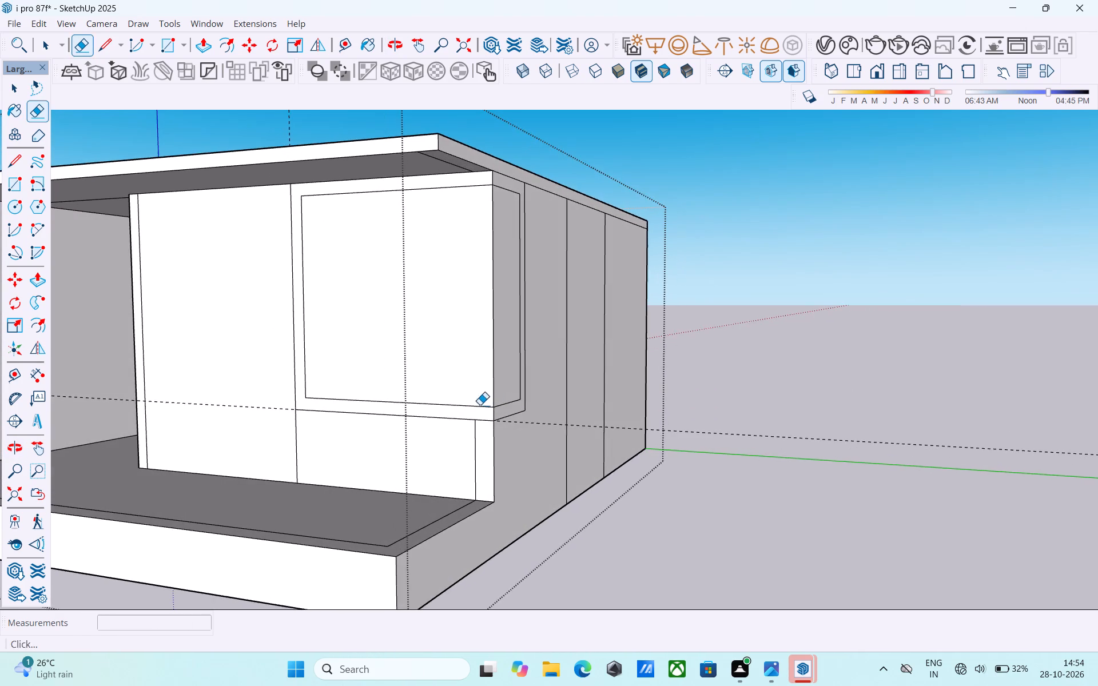
middle_click_drag(462, 404, 431, 378)
scroll(431, 372, "down", 9)
middle_click_drag(431, 372, 452, 394)
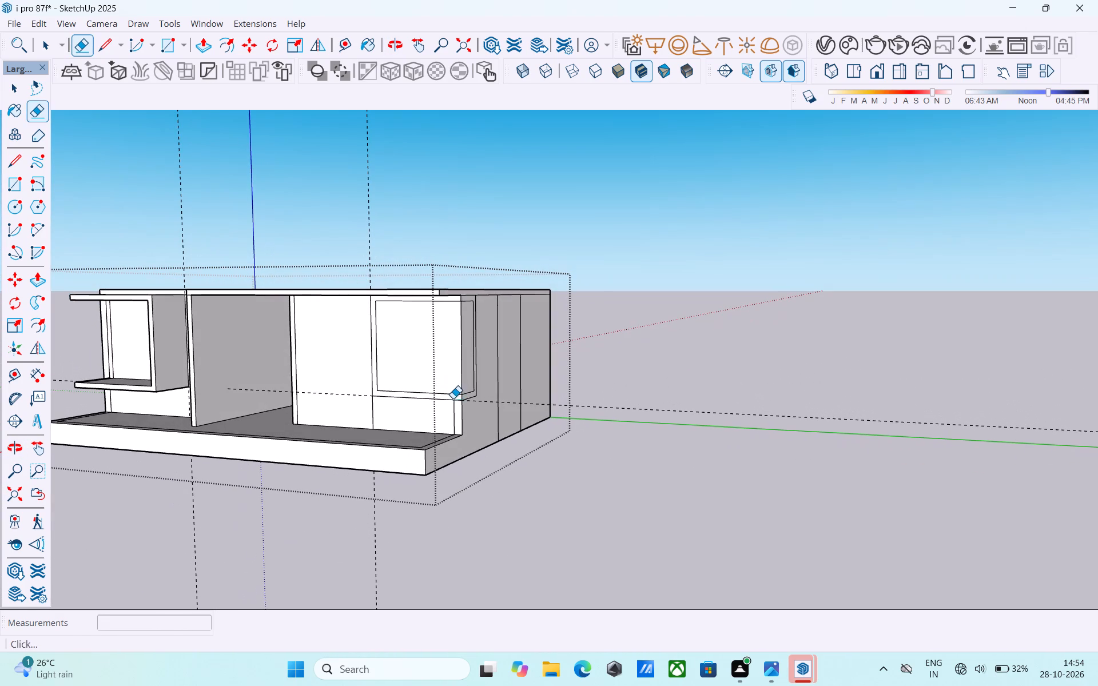
key("space")
middle_click_drag(405, 394, 428, 386)
scroll(411, 385, "up", 4)
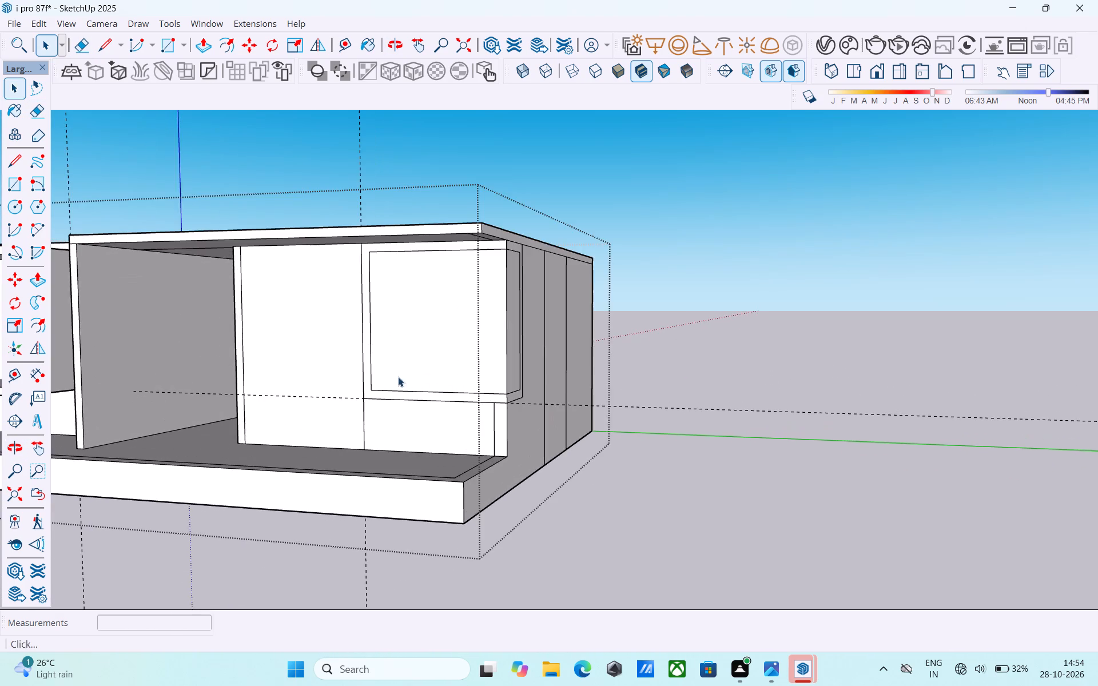
scroll(398, 377, "up", 7)
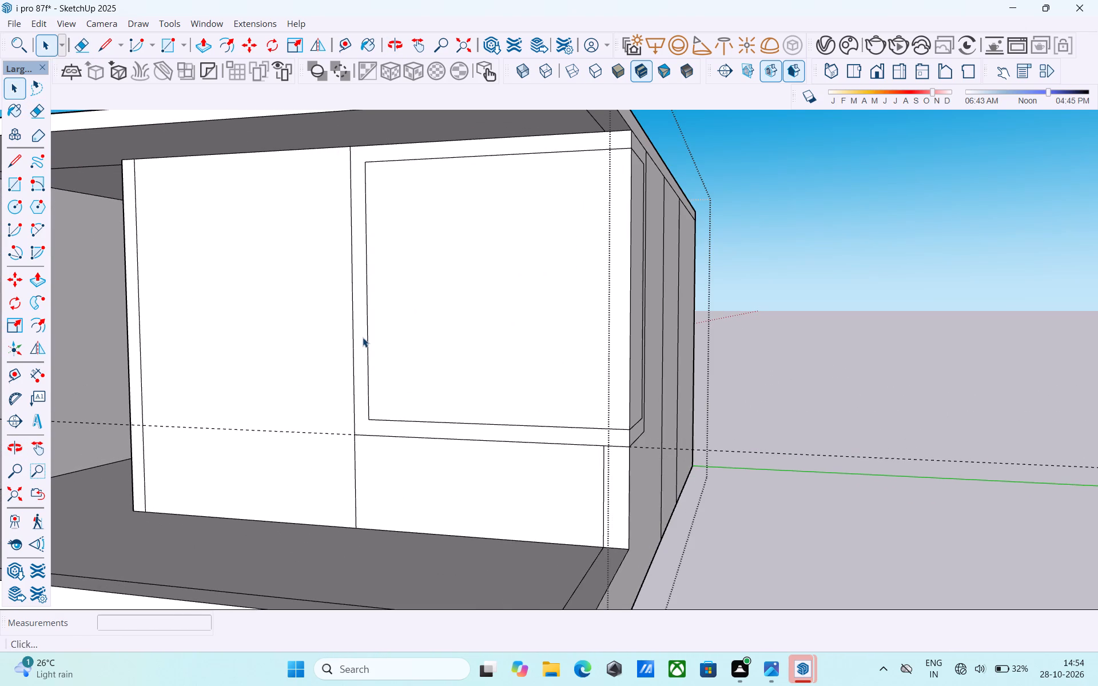
left_click(363, 337)
scroll(364, 331, "down", 2)
middle_click_drag(364, 331, 365, 368)
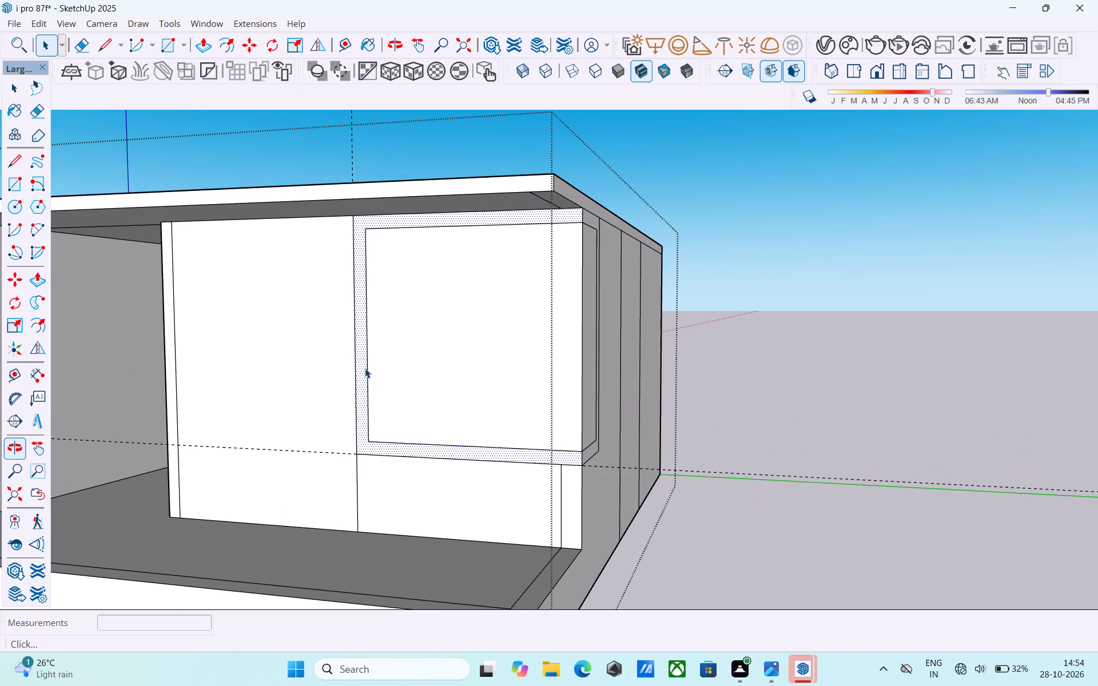
middle_click(367, 366)
middle_click_drag(367, 365, 364, 364)
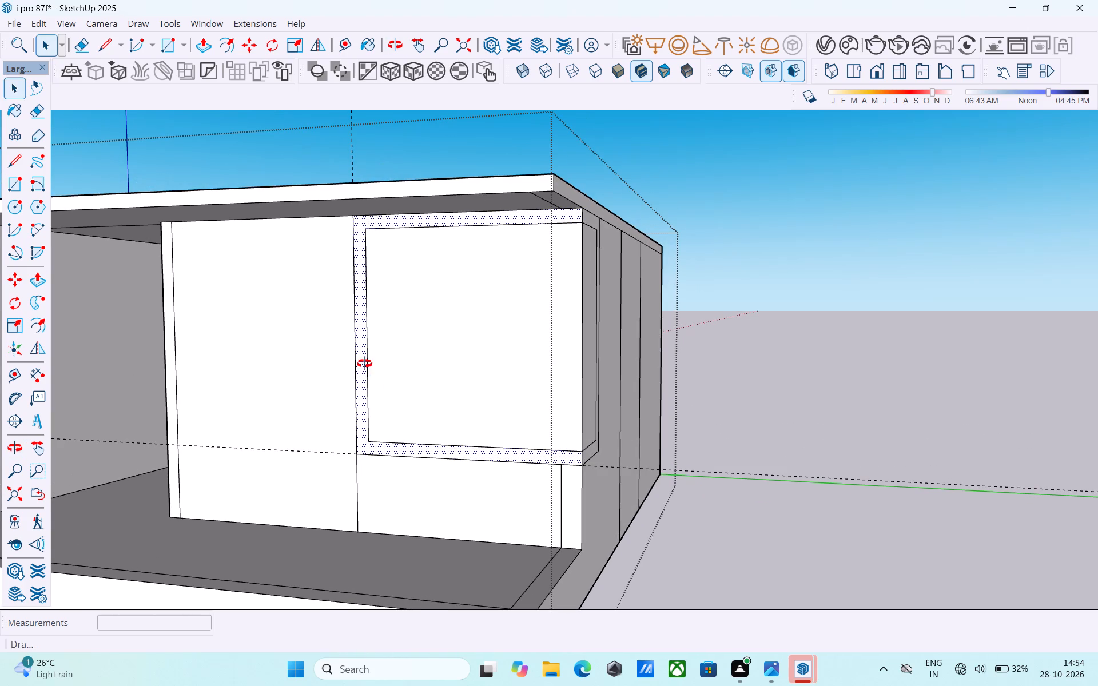
middle_click_drag(364, 364, 325, 359)
middle_click(325, 359)
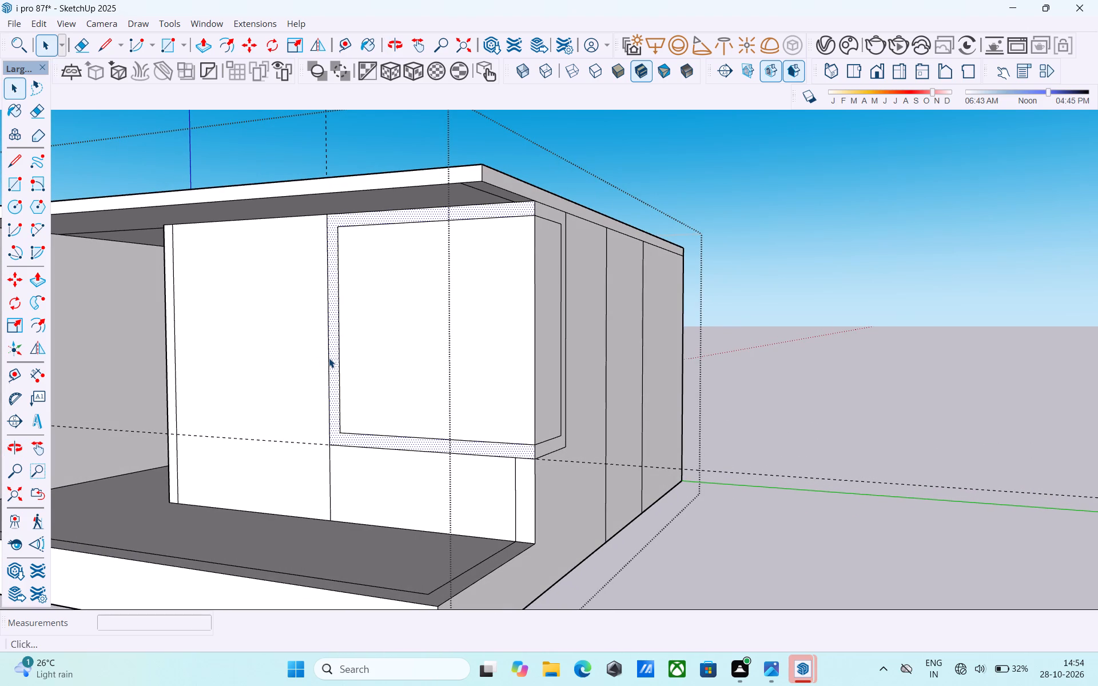
scroll(329, 358, "up", 3)
key("p")
left_click(329, 357)
scroll(326, 360, "down", 5)
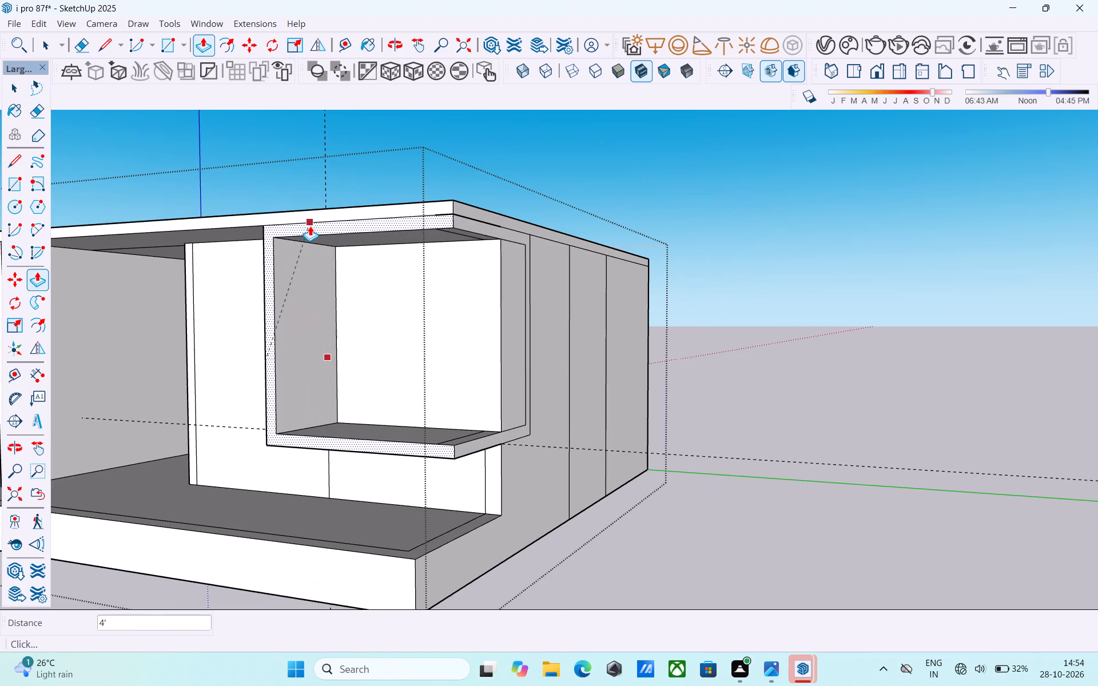
left_click(310, 225)
Push/Pull the roof slab's side edge outward 2' above the corner window's side wall.
scroll(319, 232, "down", 4)
middle_click_drag(328, 244, 233, 279)
middle_click(233, 279)
scroll(380, 257, "up", 7)
key("space")
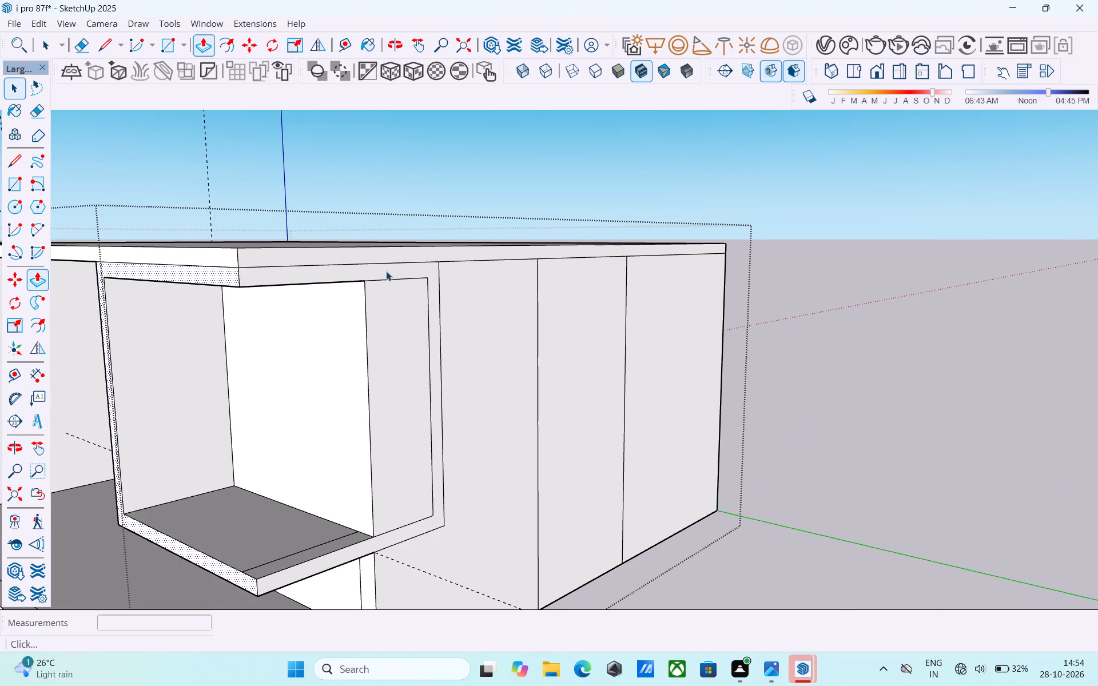
scroll(420, 283, "down", 4)
middle_click_drag(419, 284, 506, 262)
middle_click(506, 262)
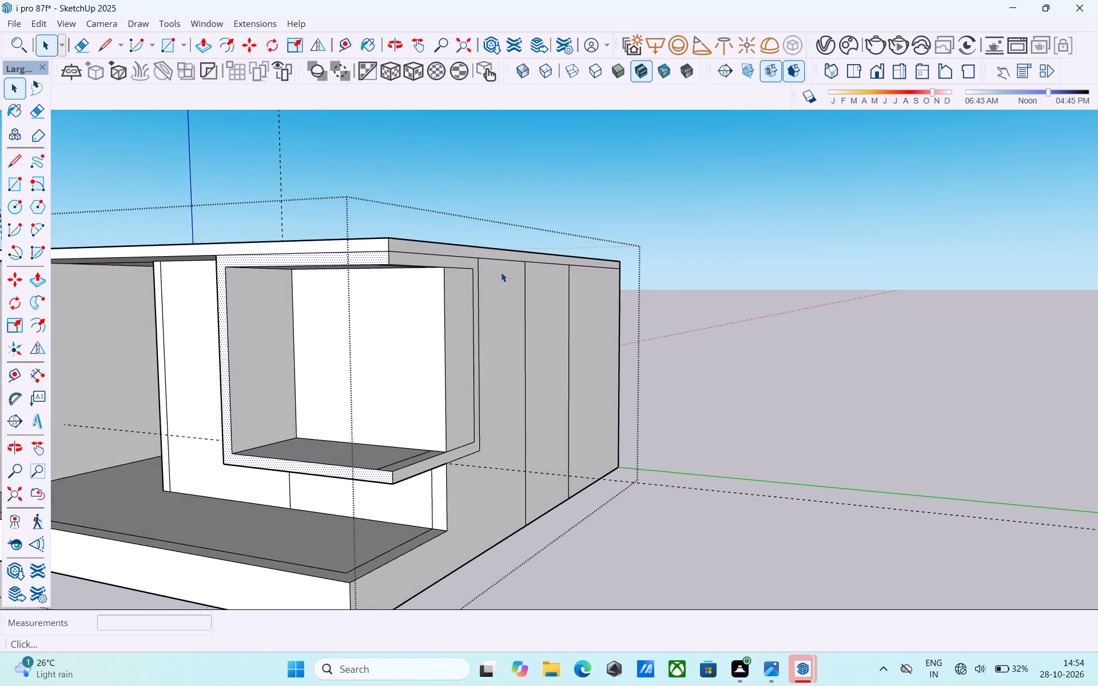
scroll(501, 272, "down", 4)
middle_click_drag(501, 272, 482, 266)
scroll(453, 268, "up", 9)
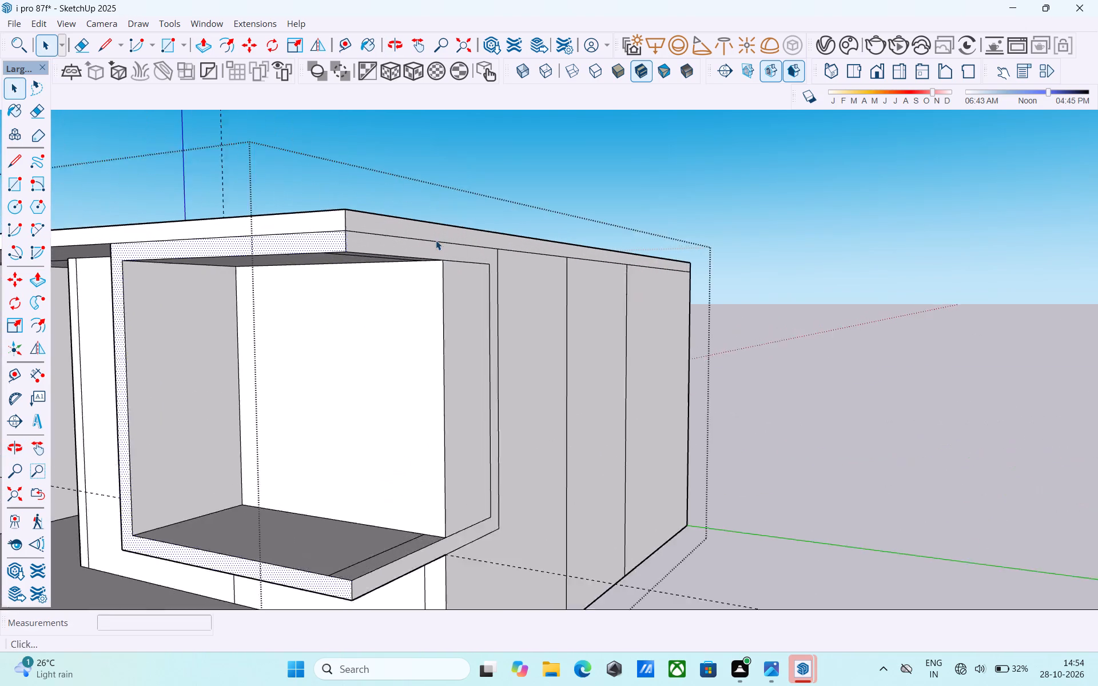
scroll(436, 240, "up", 2)
left_click(434, 232)
key("p")
left_click(434, 232)
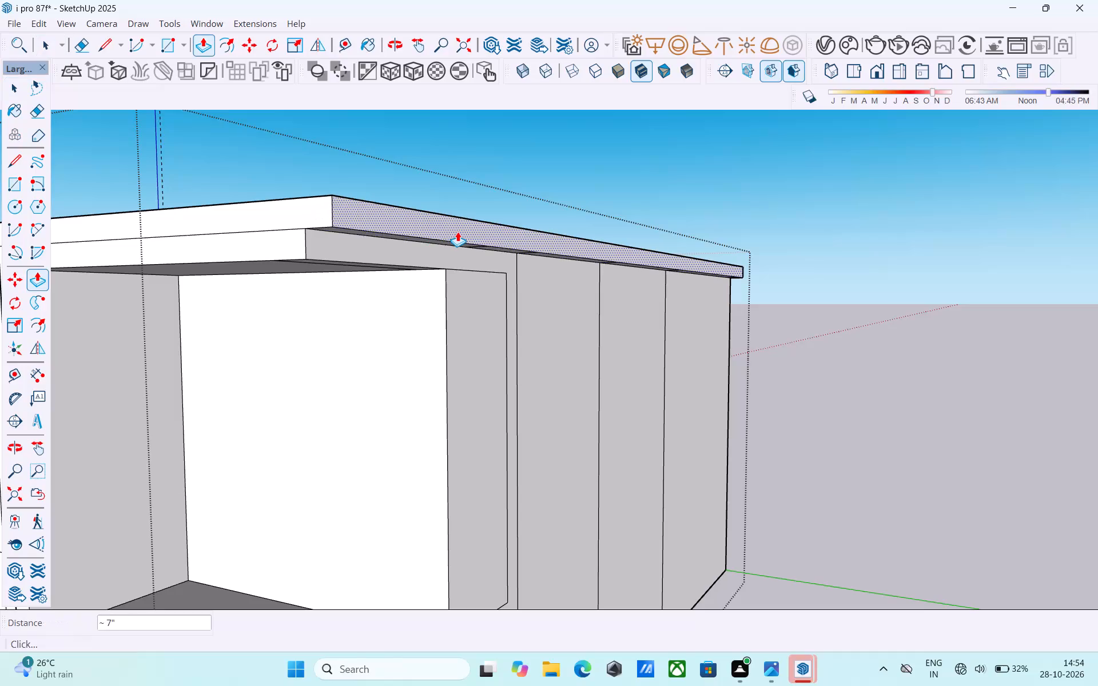
type("2'")
key("Return")
Push/Pull the corner window's side border outward by the same 2' as the roof slab.
double_click(445, 258)
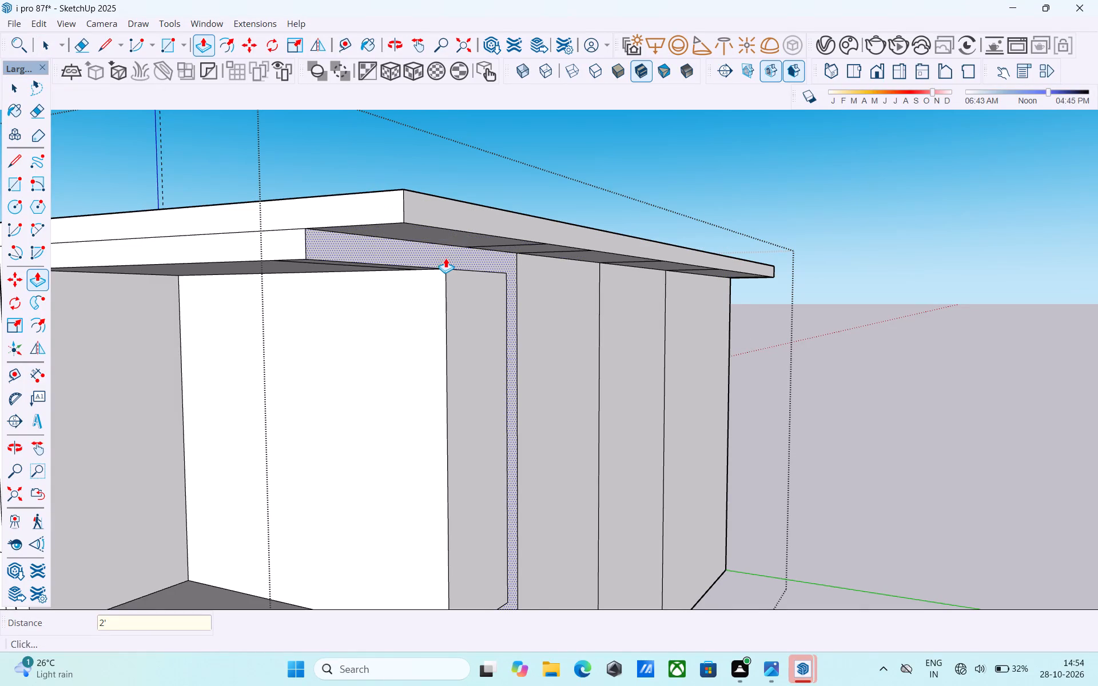
scroll(445, 258, "down", 5)
middle_click_drag(445, 258, 466, 246)
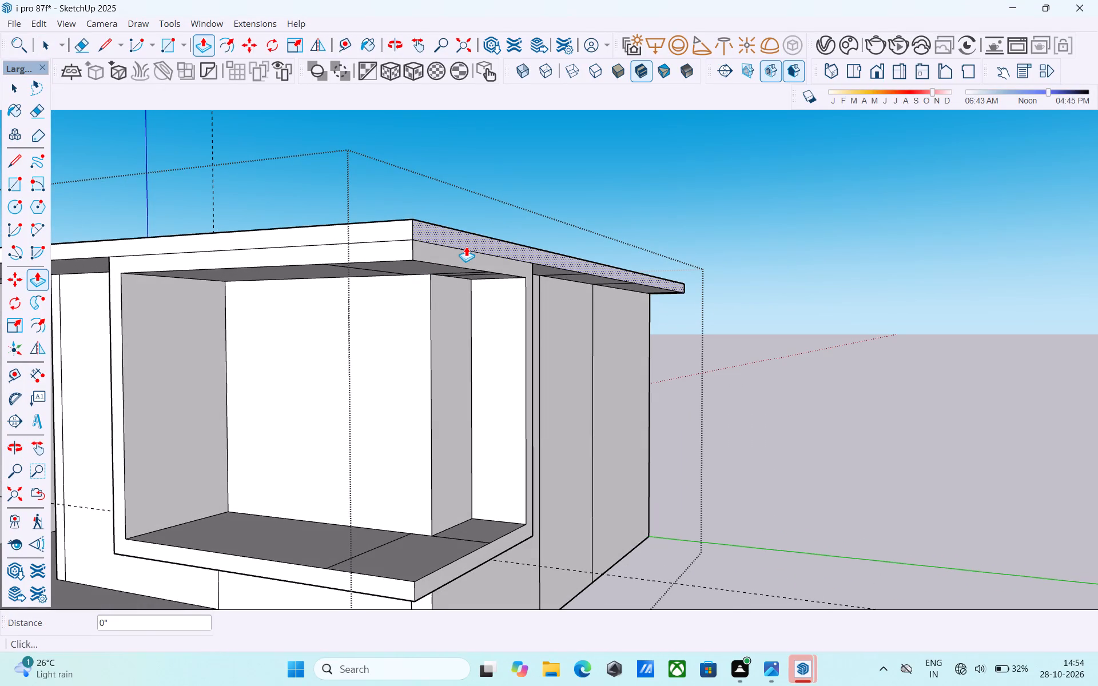
middle_click_drag(466, 246, 496, 223)
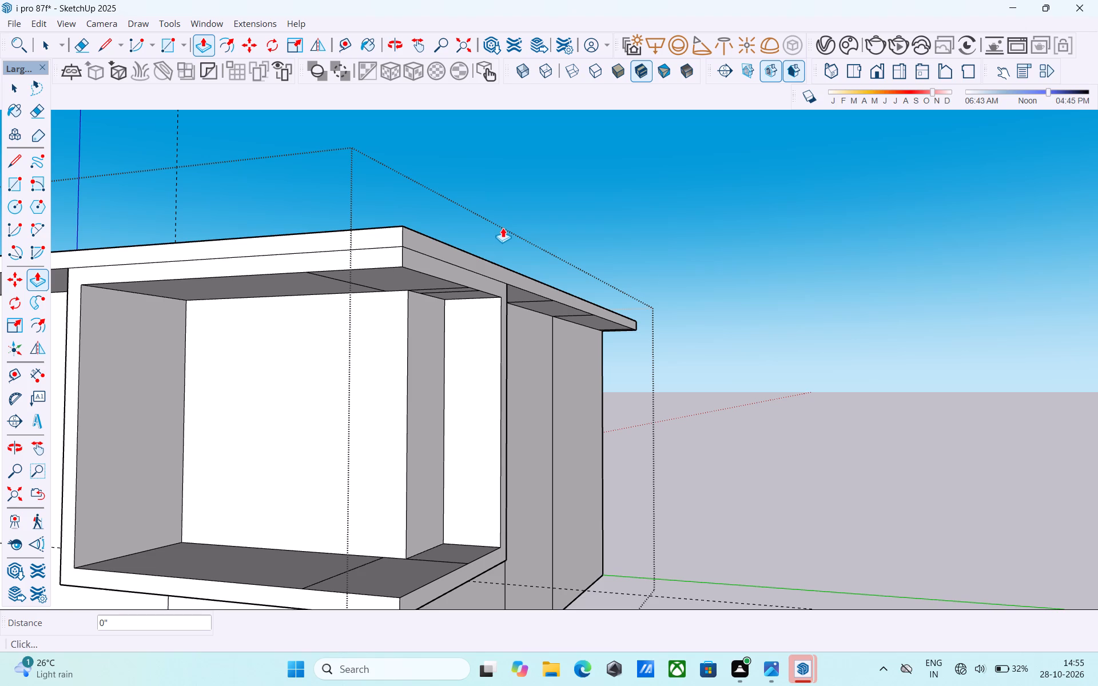
Examine the corner window frame, roof overhang and whole front elevation from several angles.
scroll(501, 242, "down", 3)
middle_click_drag(501, 245, 499, 275)
scroll(502, 276, "down", 4)
key("space")
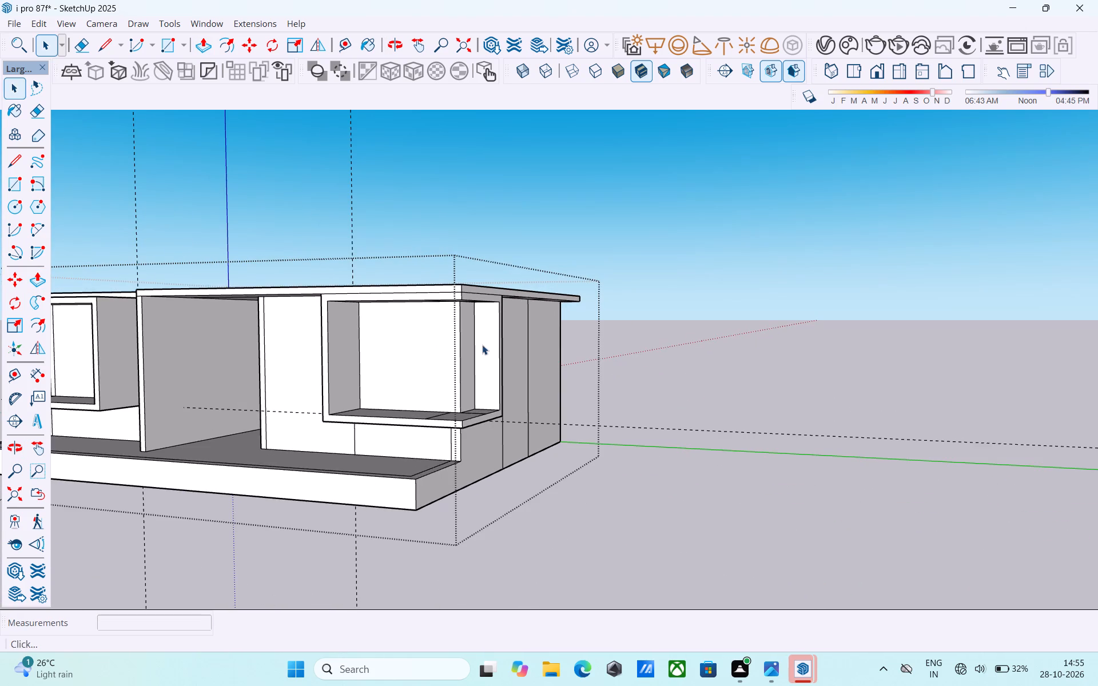
middle_click_drag(470, 345, 424, 290)
scroll(474, 274, "up", 3)
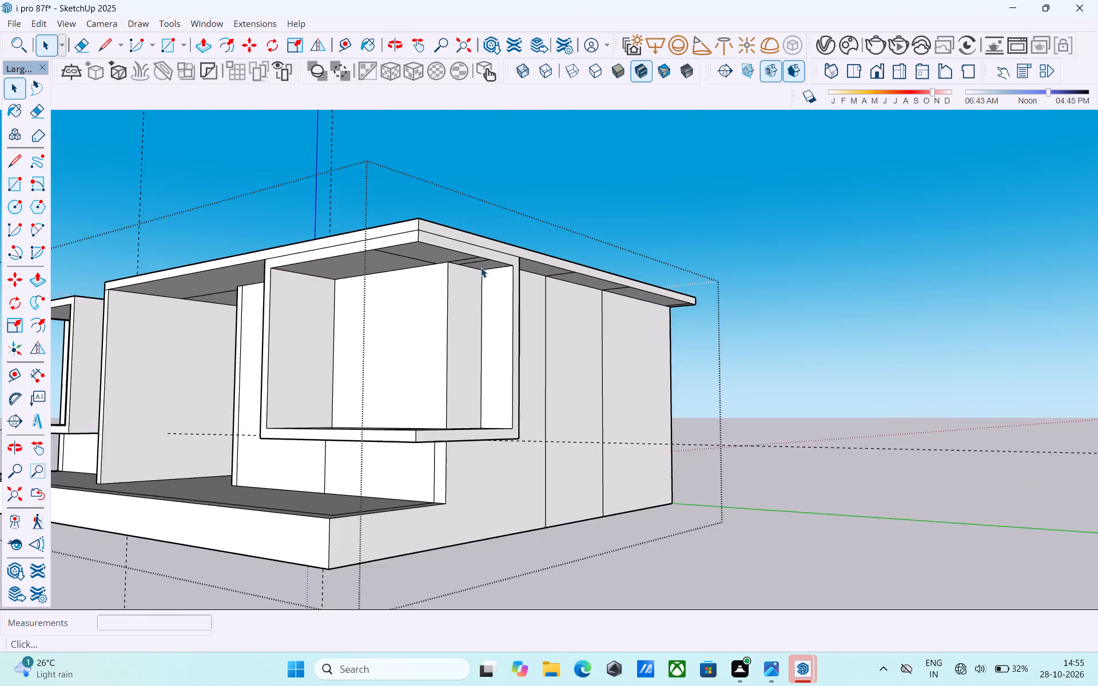
scroll(481, 268, "up", 4)
scroll(478, 277, "down", 2, "shift")
middle_click_drag(478, 277, 579, 321, "shift")
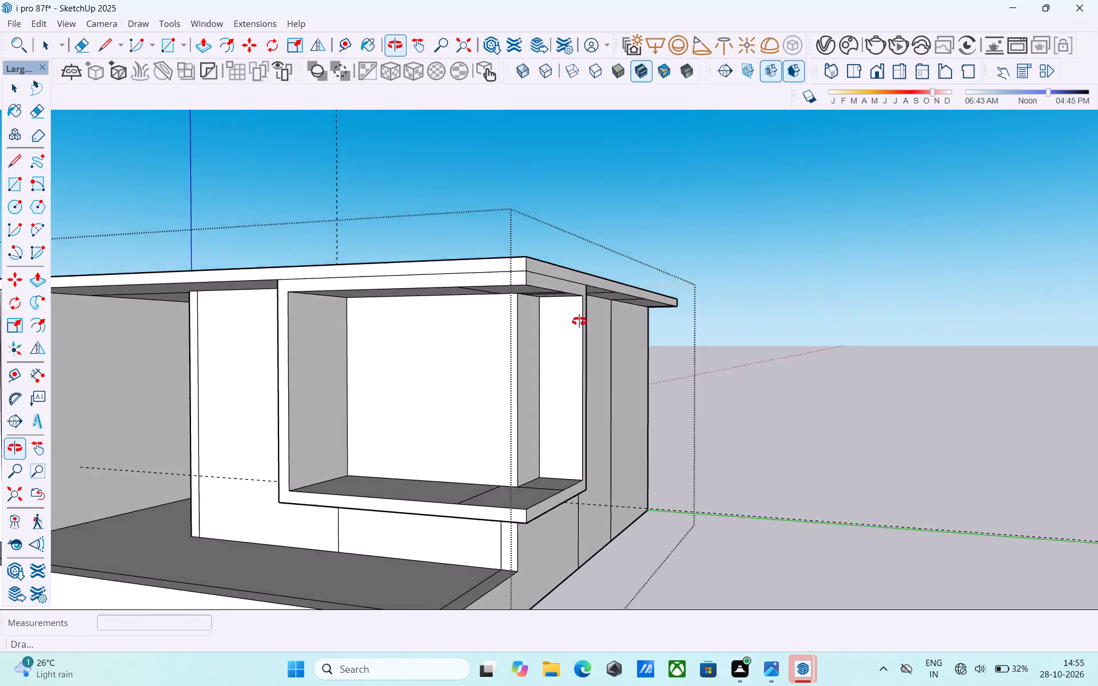
middle_click_drag(579, 321, 616, 343, "shift")
scroll(567, 324, "down", 3)
middle_click_drag(562, 318, 646, 332)
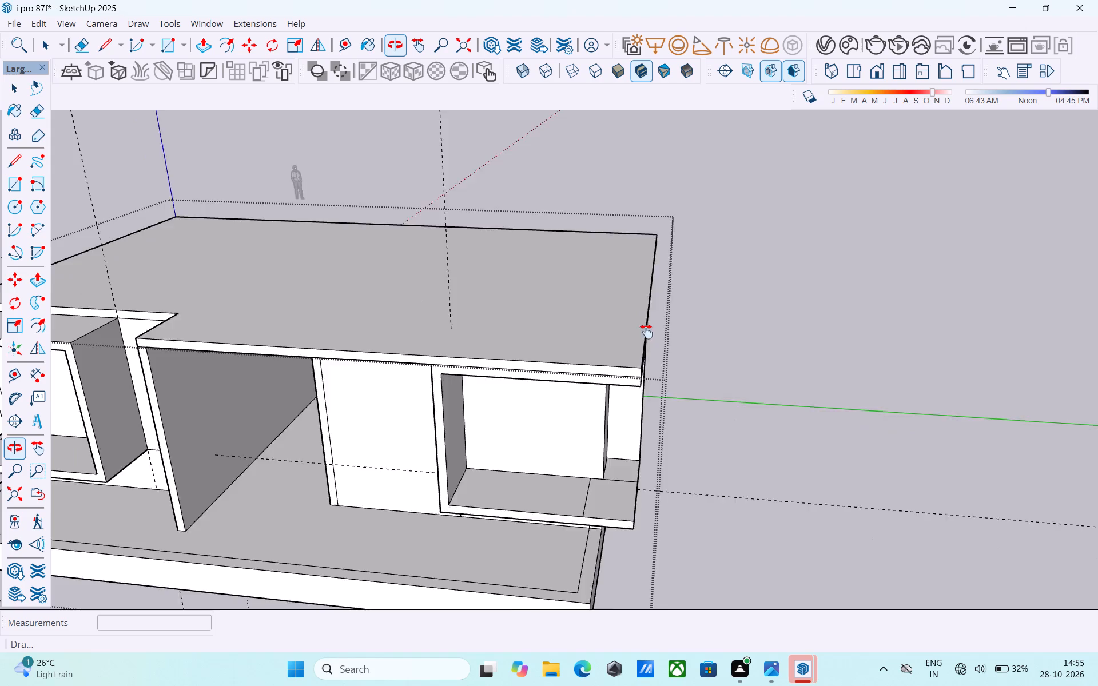
middle_click_drag(646, 332, 734, 213)
scroll(663, 250, "down", 5)
middle_click_drag(551, 306, 630, 162)
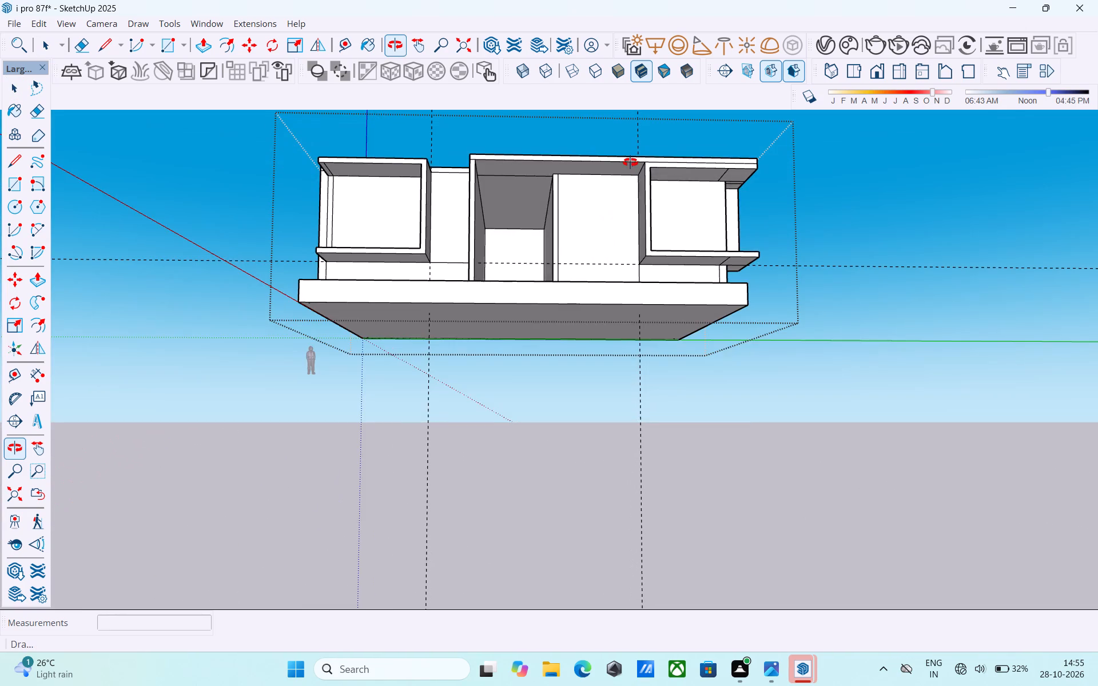
middle_click_drag(630, 162, 633, 162)
scroll(632, 164, "down", 4)
middle_click_drag(632, 164, 633, 193, "shift")
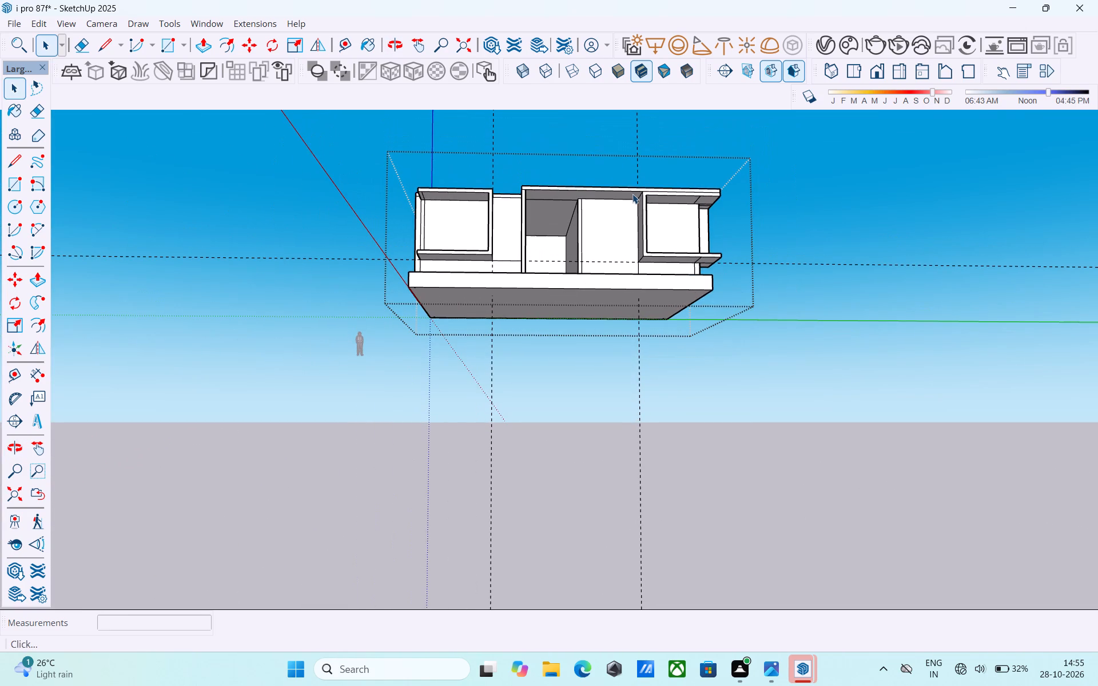
scroll(632, 194, "down", 3)
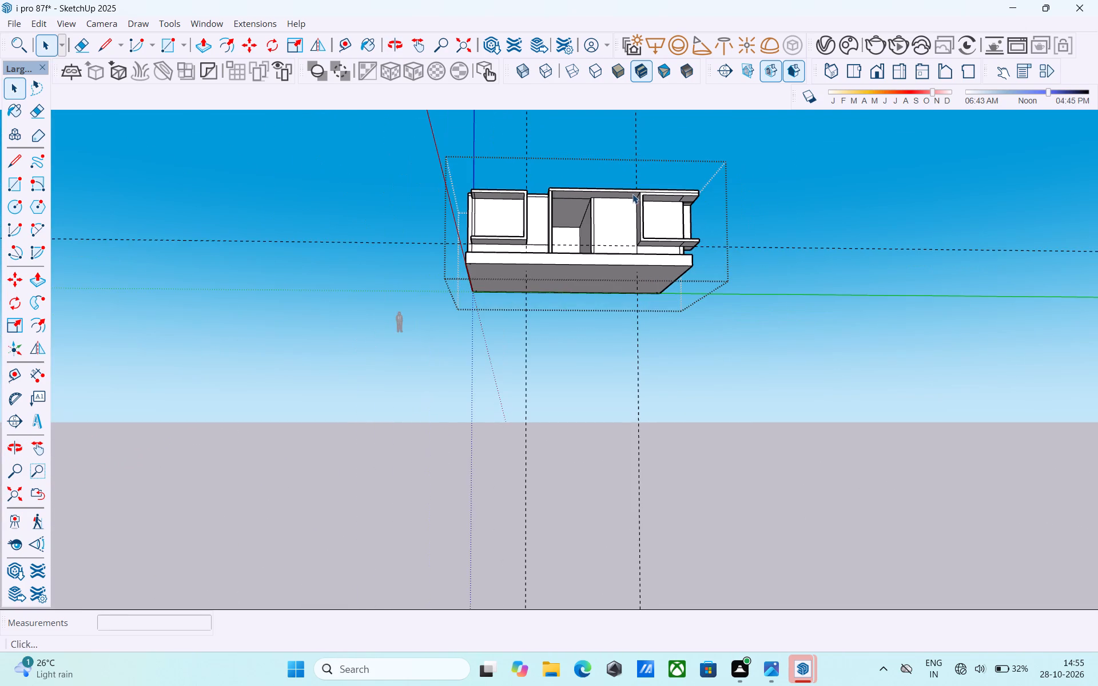
scroll(632, 194, "down", 2)
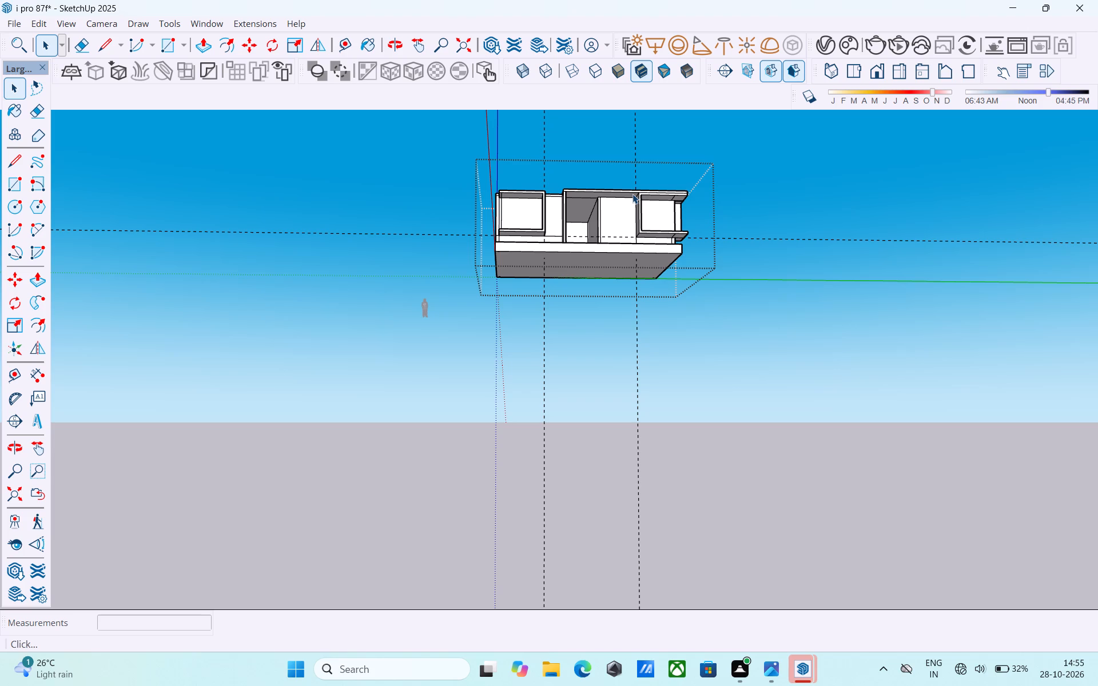
scroll(632, 194, "down", 4)
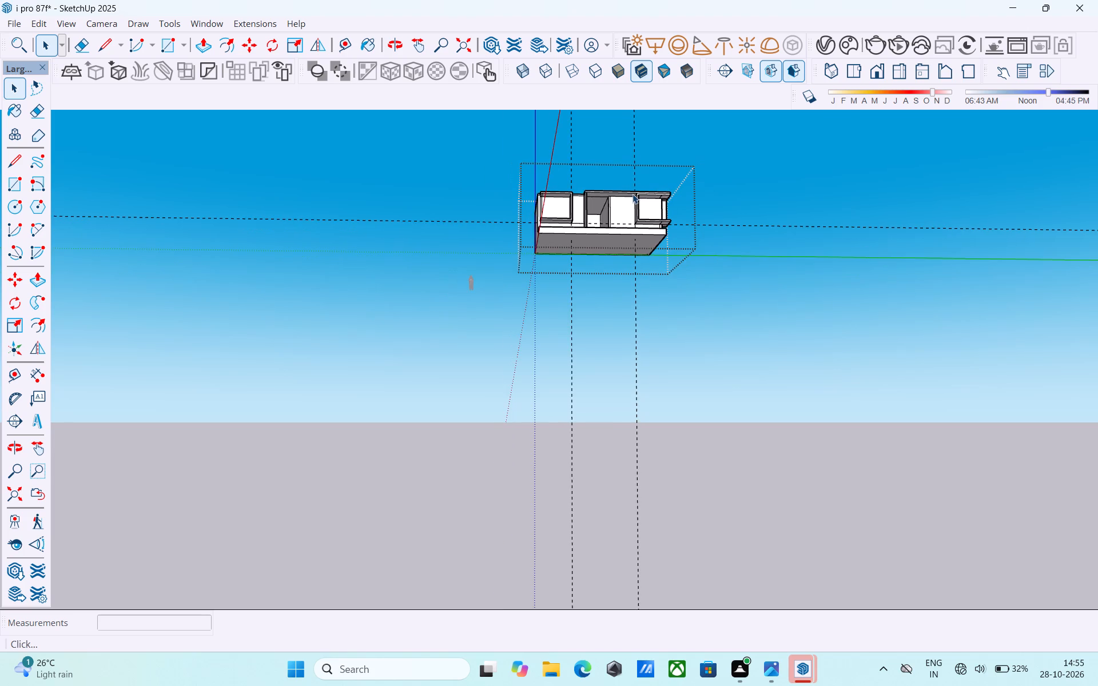
scroll(632, 194, "down", 1)
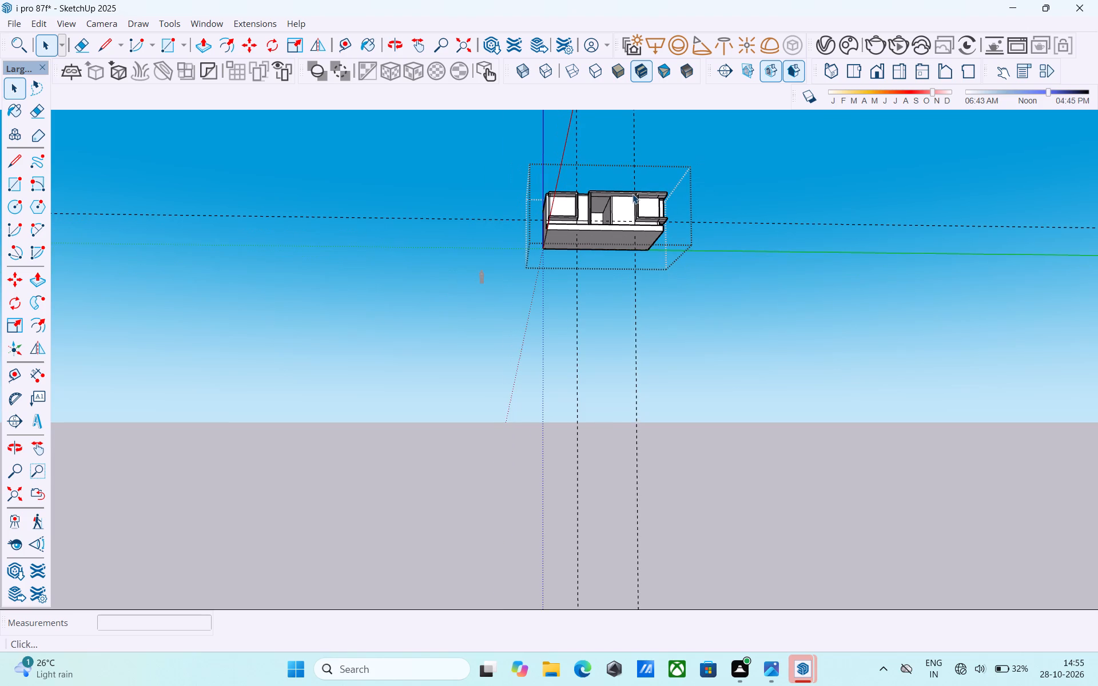
scroll(632, 194, "up", 5)
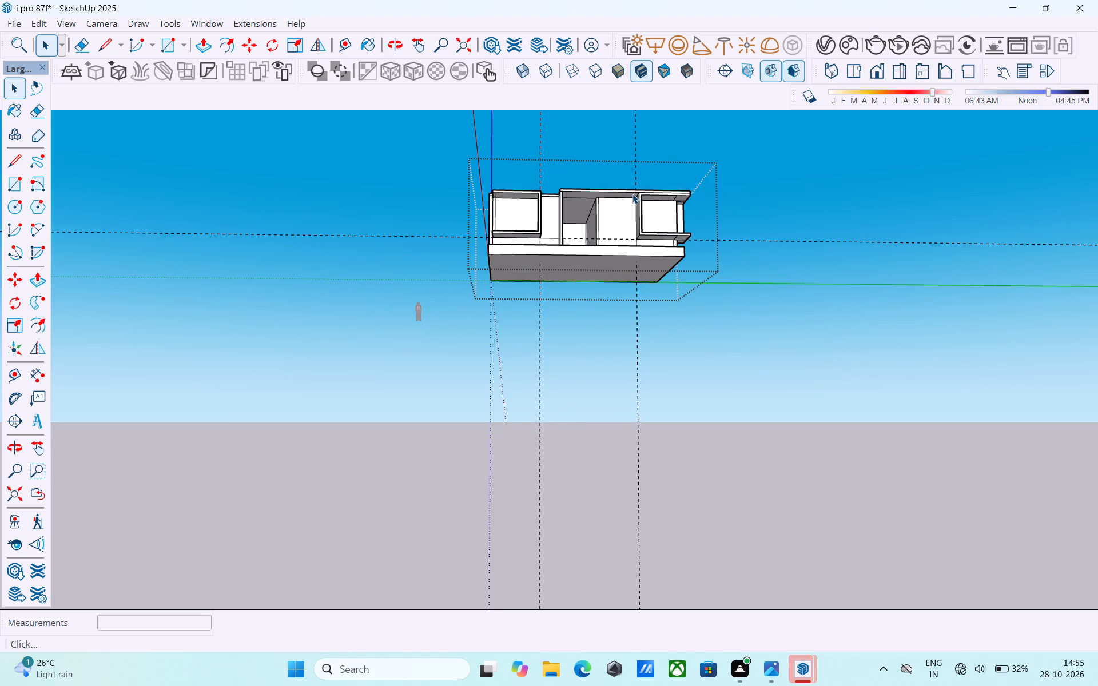
scroll(632, 194, "down", 5)
middle_click_drag(629, 197, 606, 216)
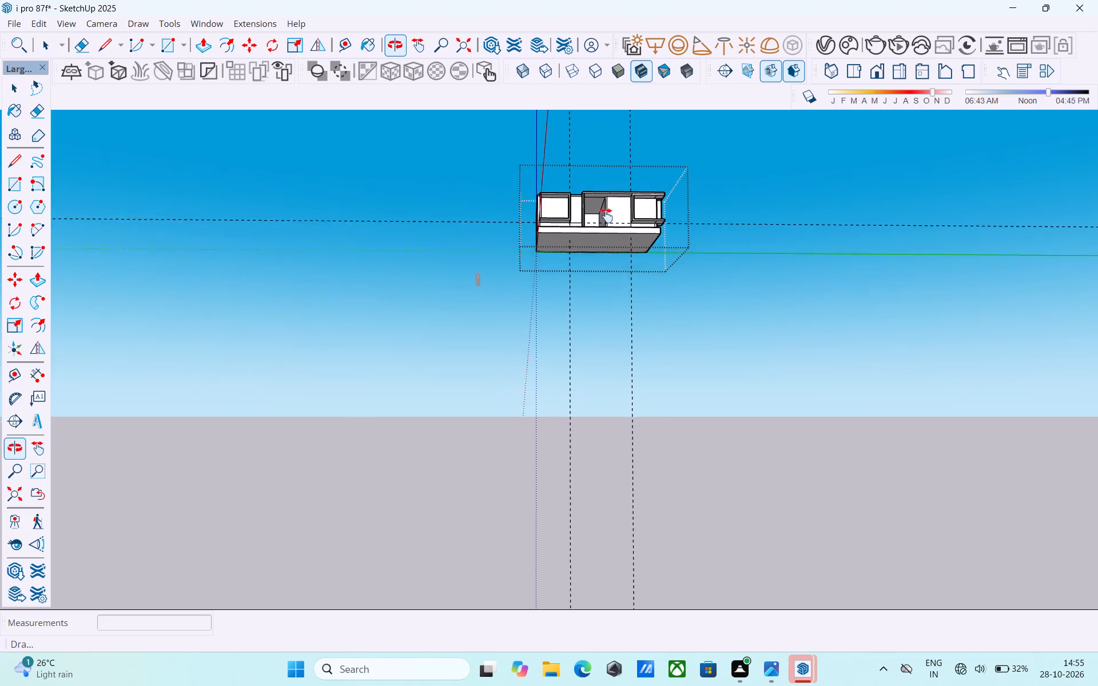
middle_click_drag(606, 216, 600, 254)
Erase the seam edges between the projecting entrance wall and the roof slab on the wall's front and outer side.
scroll(603, 254, "up", 5)
scroll(527, 254, "up", 4)
scroll(595, 194, "up", 4)
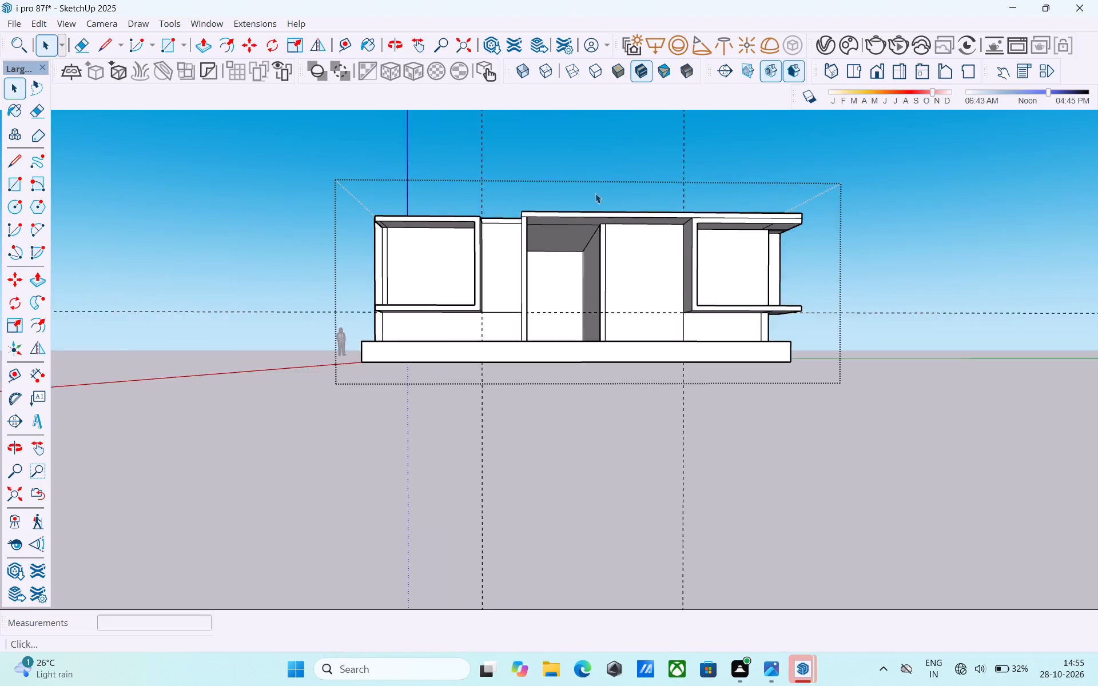
scroll(595, 193, "up", 8)
scroll(502, 236, "up", 4)
scroll(449, 247, "up", 1)
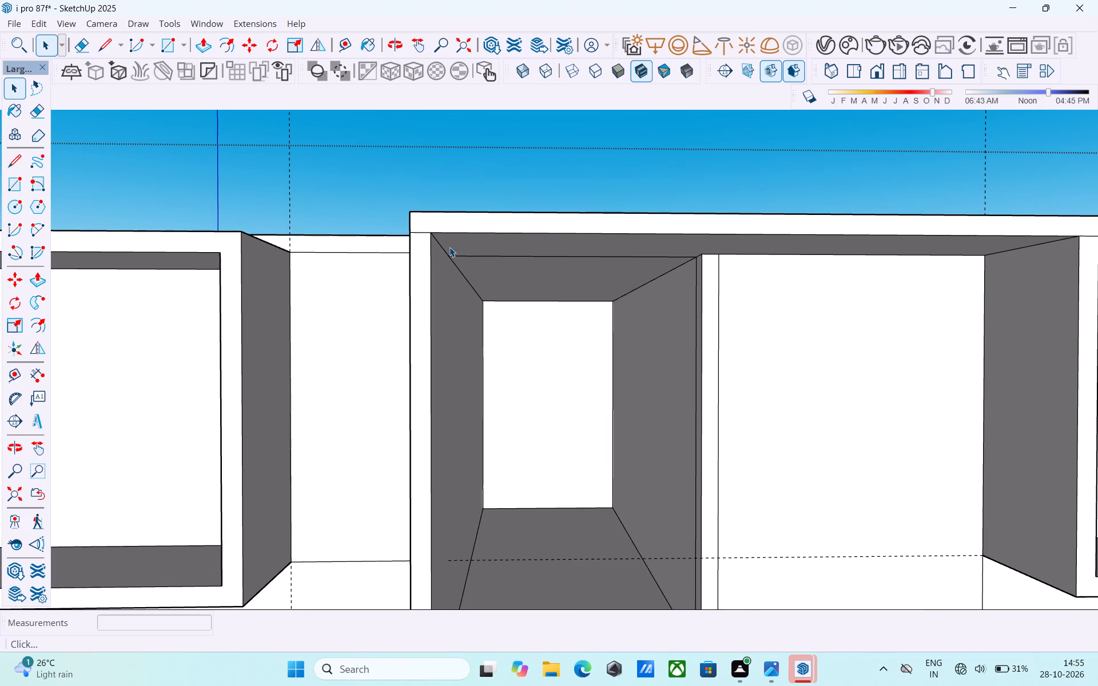
key("e")
scroll(421, 238, "up", 4)
left_click_drag(421, 236, 423, 229)
scroll(423, 229, "down", 1)
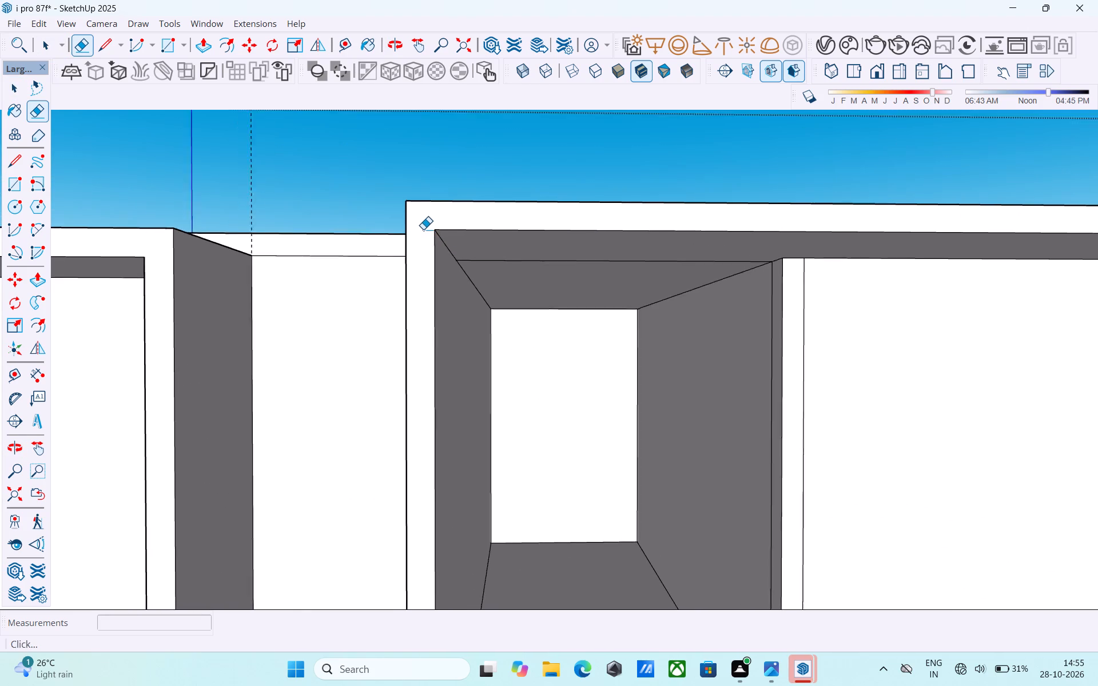
scroll(423, 229, "down", 3)
middle_click_drag(424, 229, 560, 238)
scroll(568, 234, "down", 4)
scroll(459, 238, "up", 4)
left_click(455, 233)
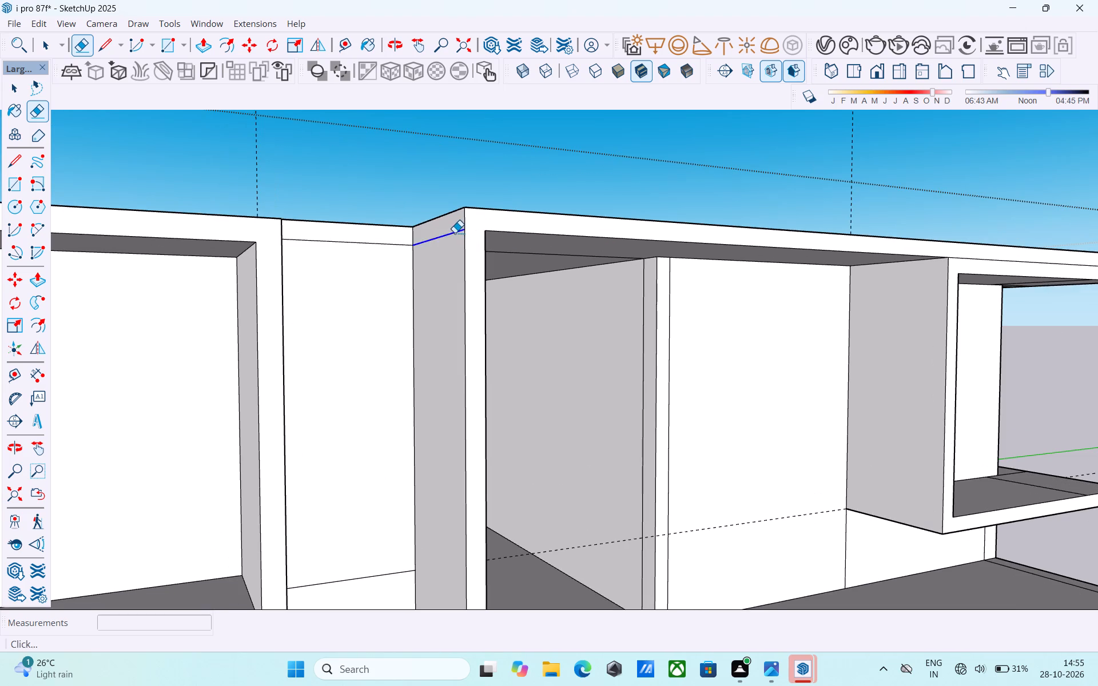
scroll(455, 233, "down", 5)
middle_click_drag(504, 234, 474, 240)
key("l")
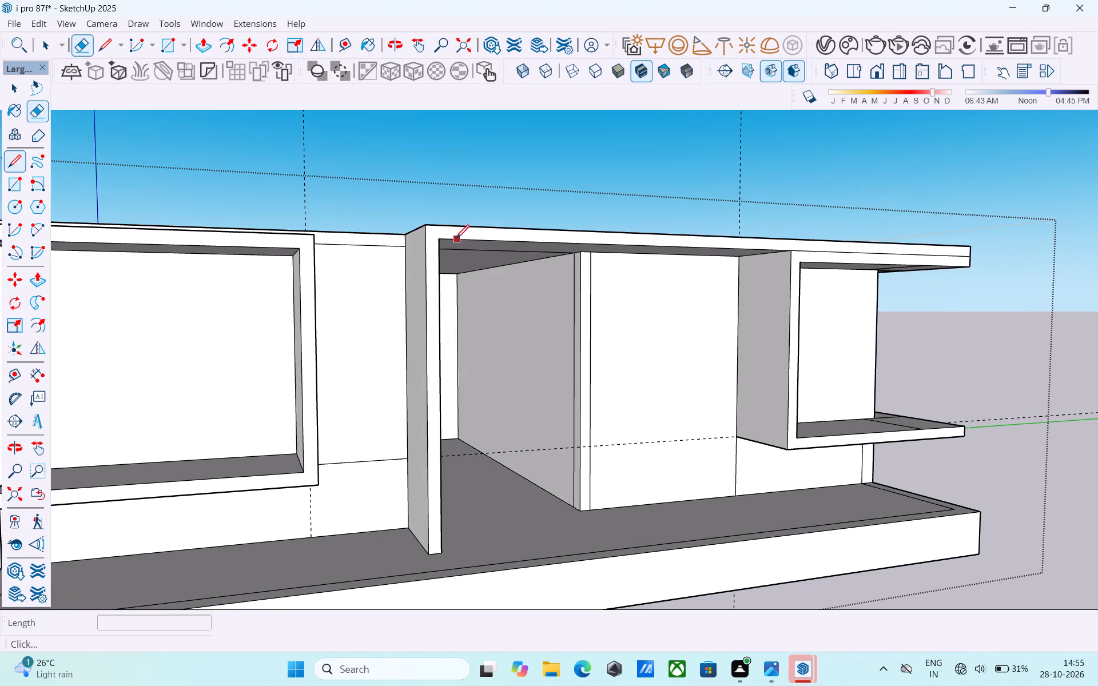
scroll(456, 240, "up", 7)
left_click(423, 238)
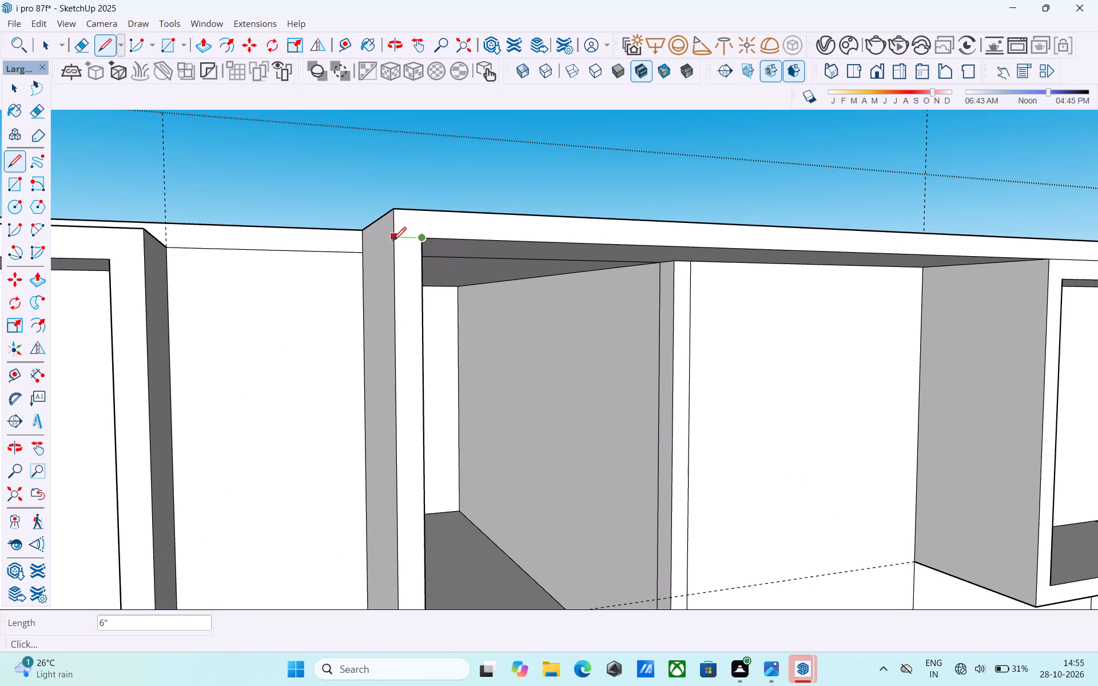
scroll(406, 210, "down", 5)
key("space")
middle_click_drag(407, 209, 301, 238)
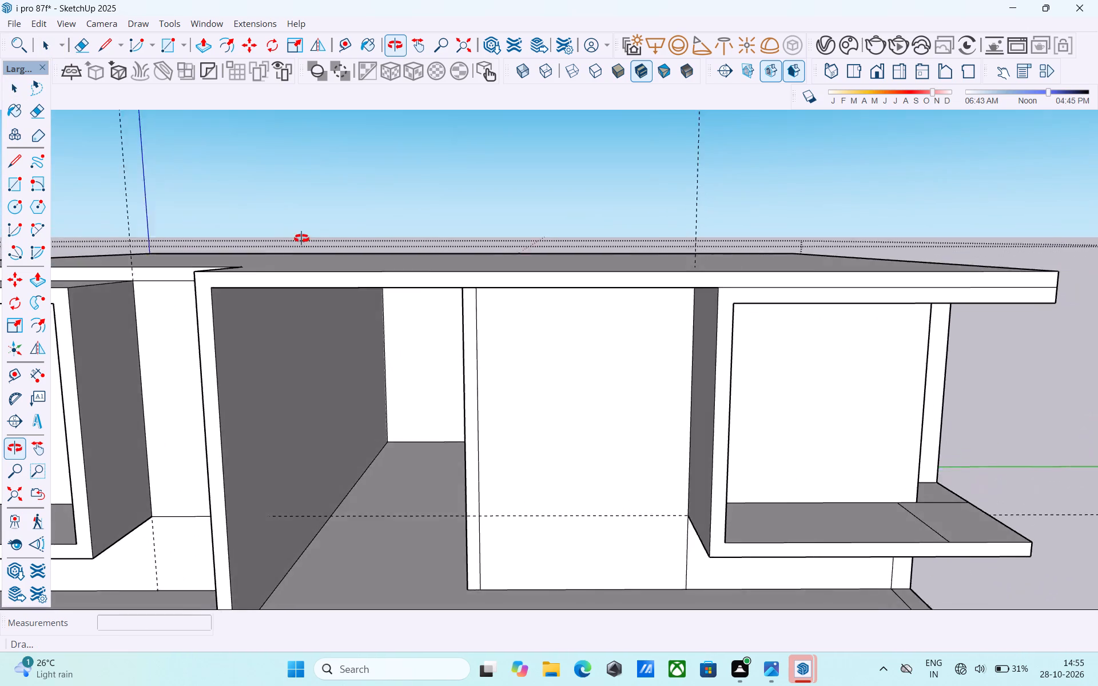
Draw a 7' 6" line across the entrance floor from the inner wall's front corner to the projecting entrance wall.
middle_click_drag(301, 238, 347, 233)
middle_click_drag(306, 239, 180, 239)
middle_click_drag(215, 236, 343, 236, "shift")
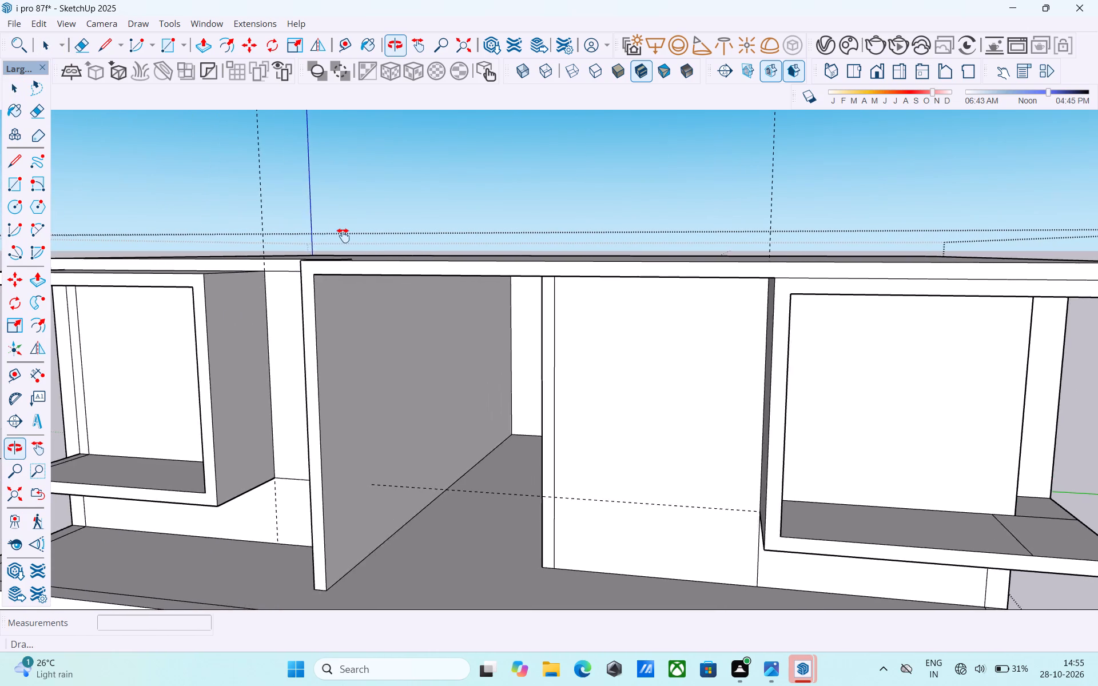
middle_click_drag(343, 236, 320, 257, "shift")
middle_click_drag(368, 305, 384, 280, "shift")
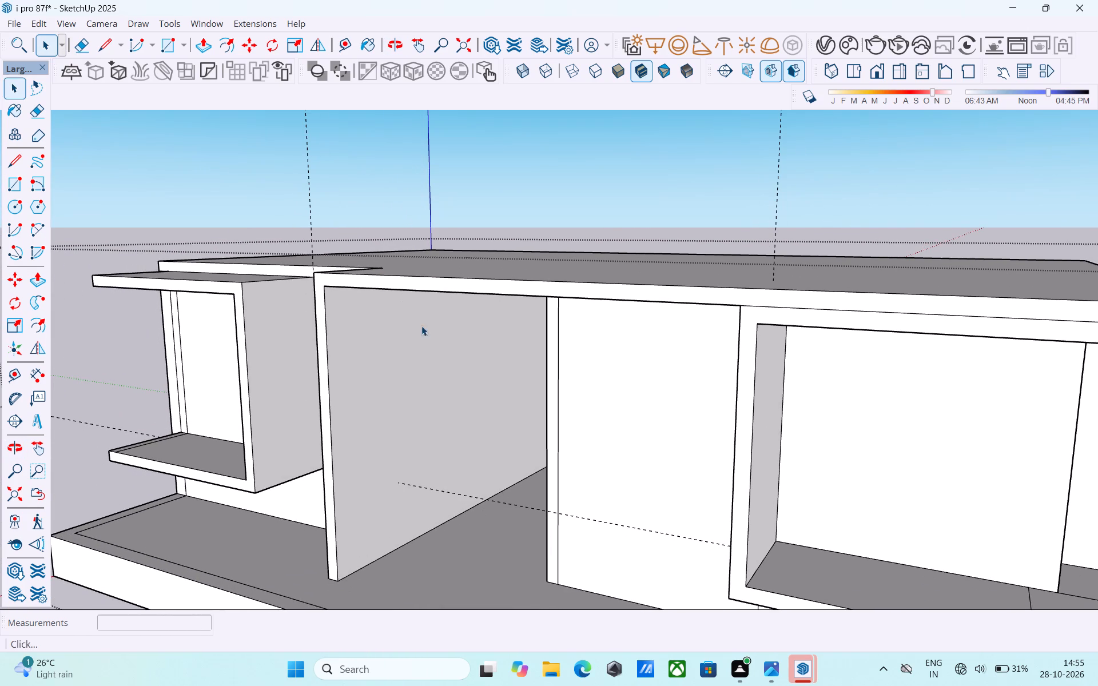
key("l")
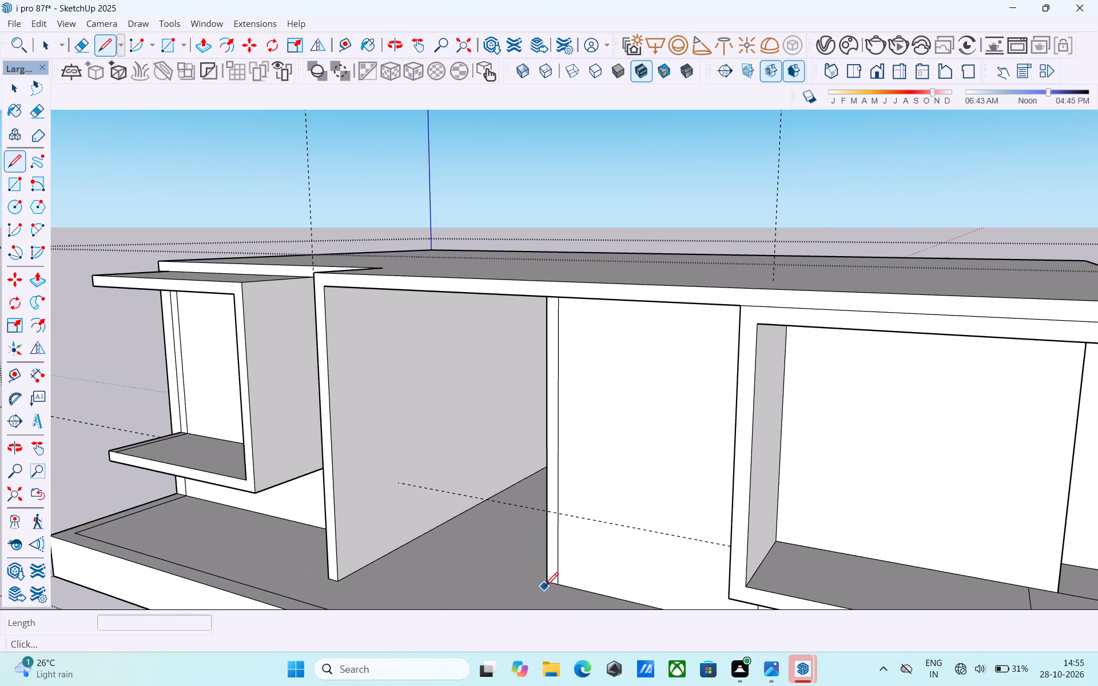
left_click(546, 585)
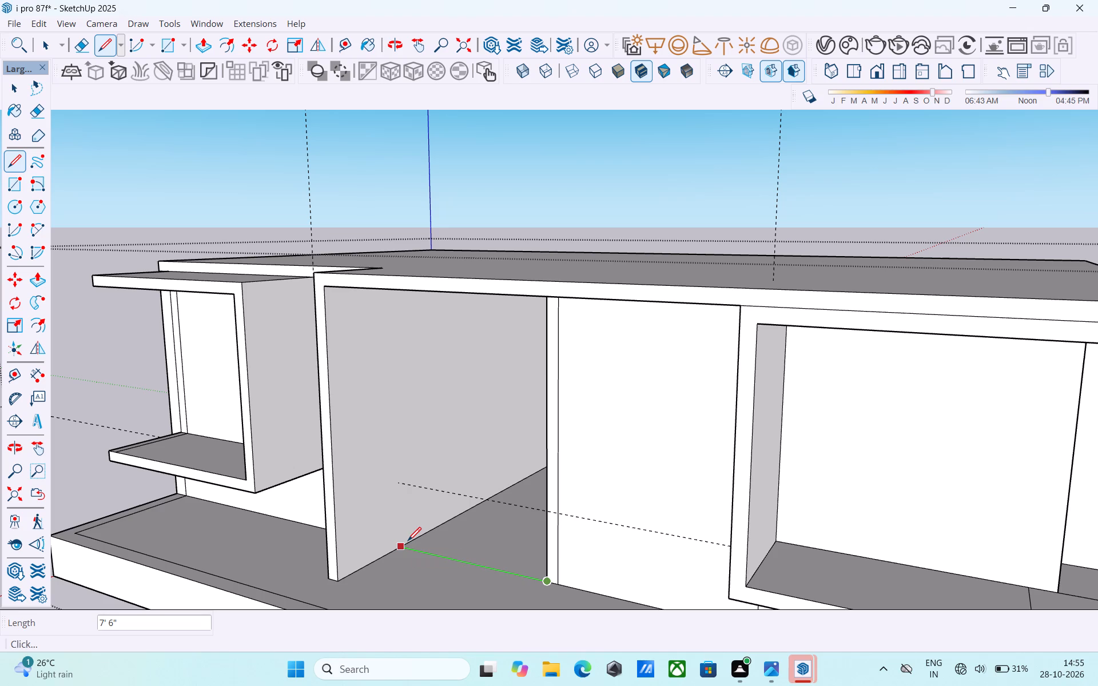
left_click(408, 542)
Draw a 12' vertical line up the projecting entrance wall's inner face, from the floor line's end to the ceiling.
left_click(402, 544)
middle_click_drag(397, 338, 429, 443)
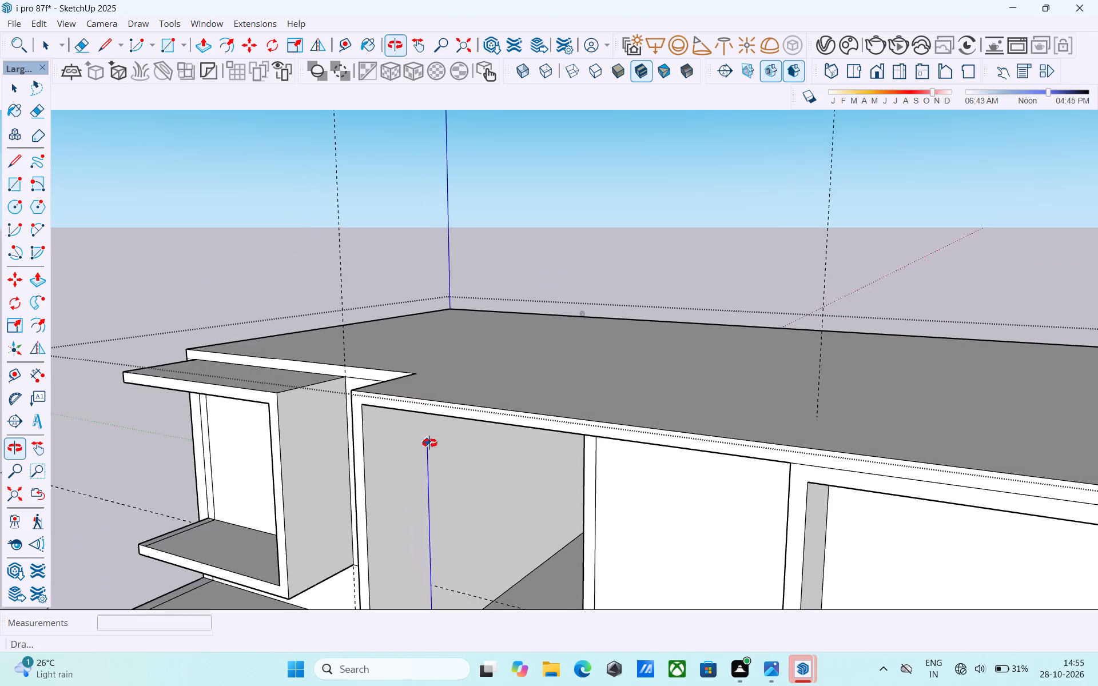
middle_click_drag(429, 443, 379, 323)
left_click(375, 254)
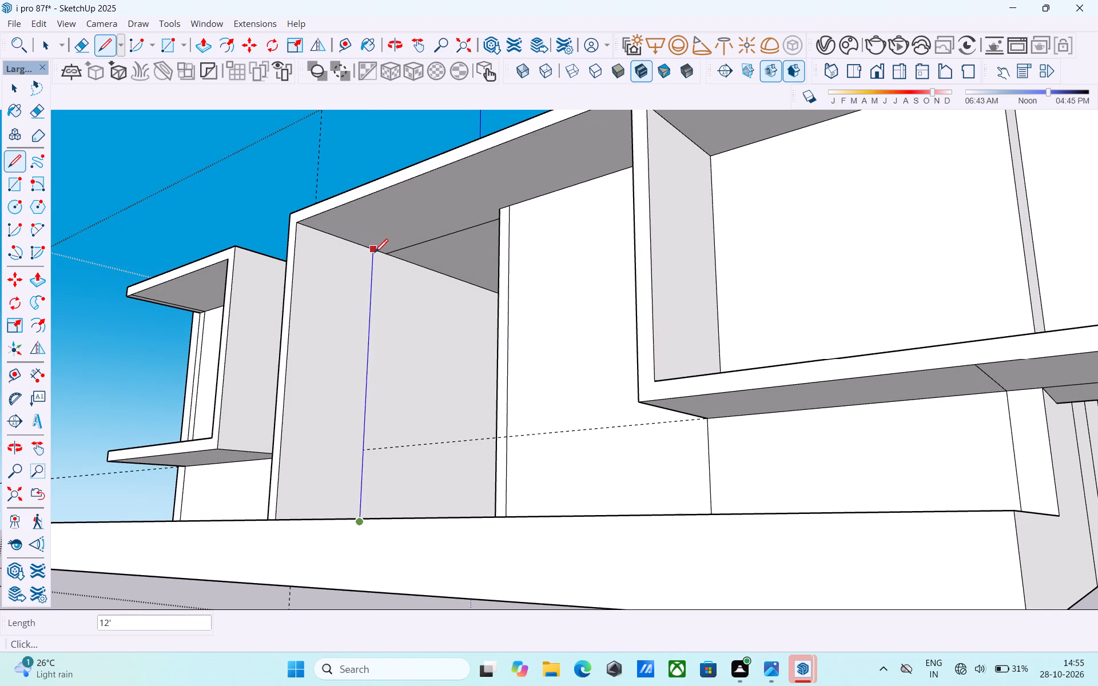
key("space")
Copy the vertical line 4 1/2" along the entrance wall's inner face, toward the house interior.
scroll(369, 258, "up", 5)
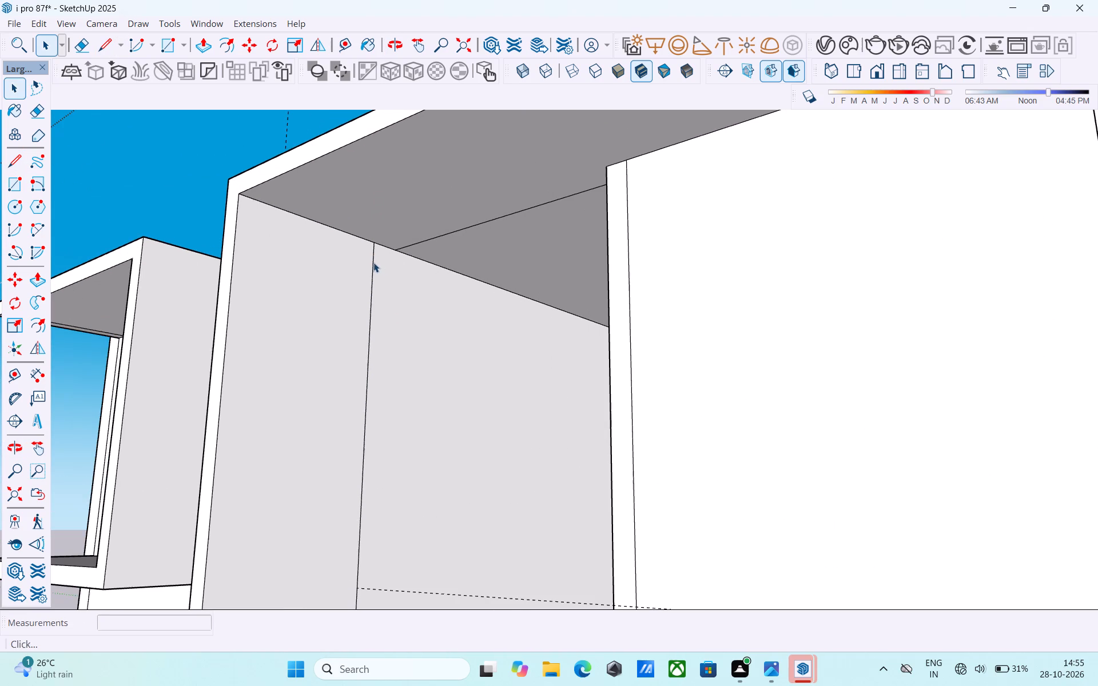
left_click(372, 262)
key("m")
scroll(380, 260, "up", 7)
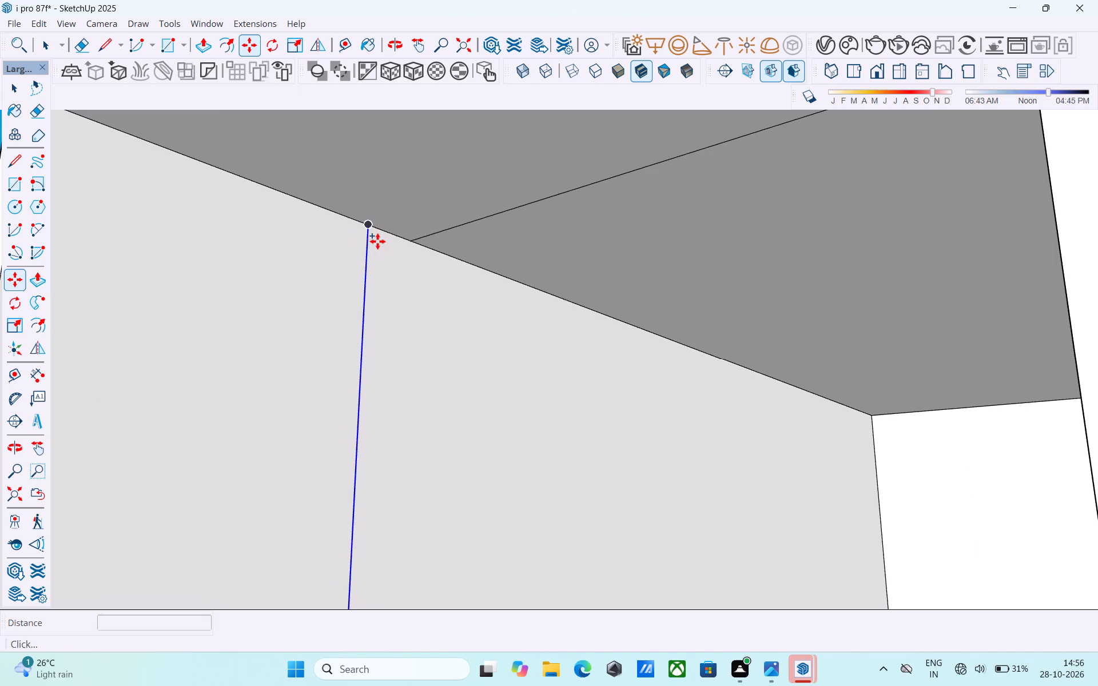
left_click(370, 229)
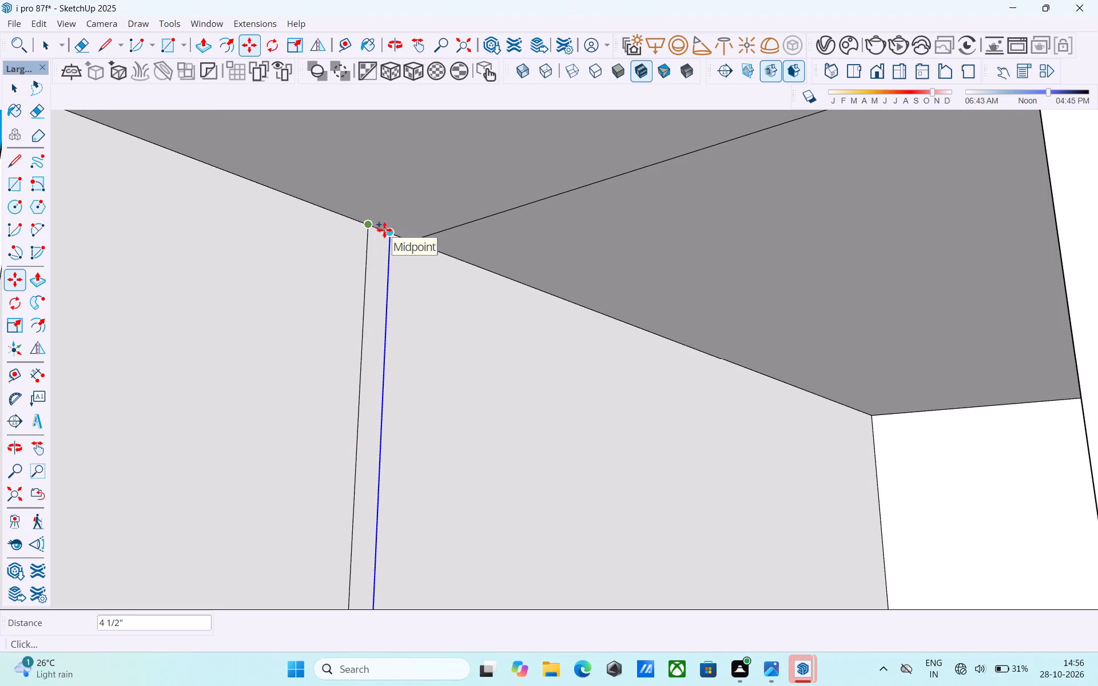
left_click(384, 230)
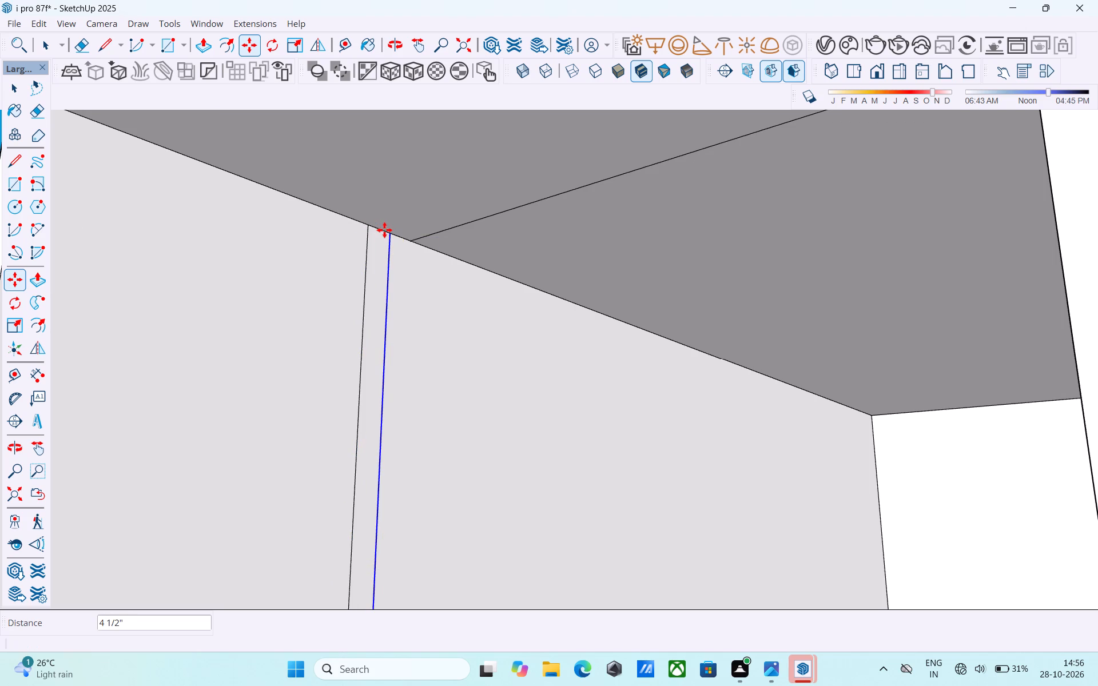
left_click(394, 229)
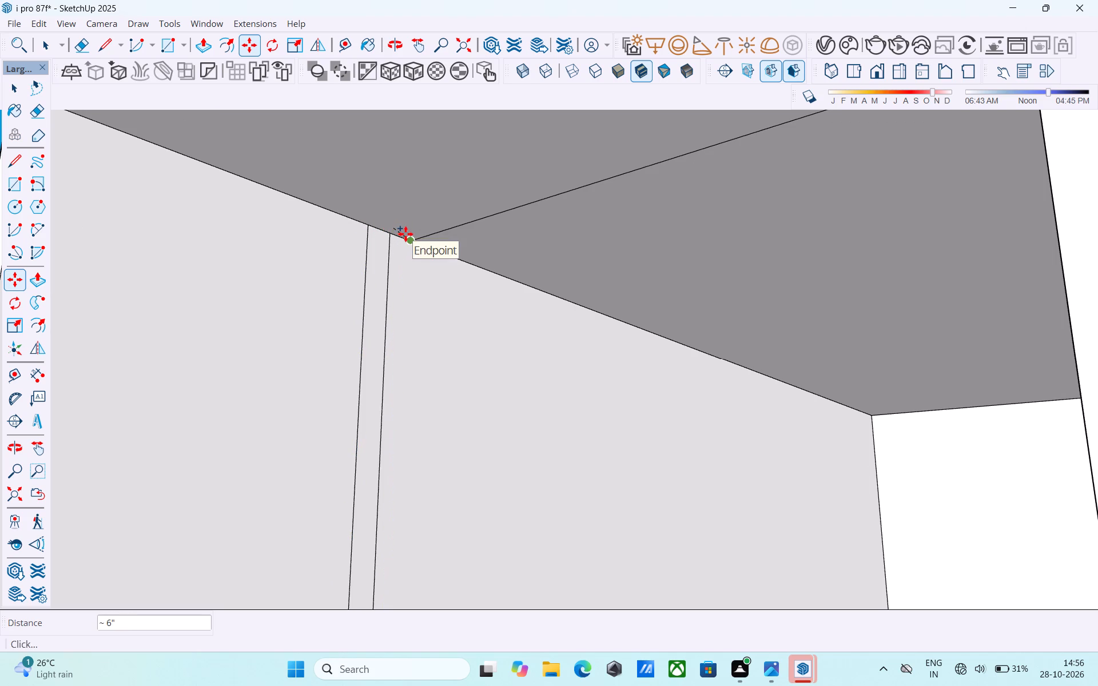
key("space")
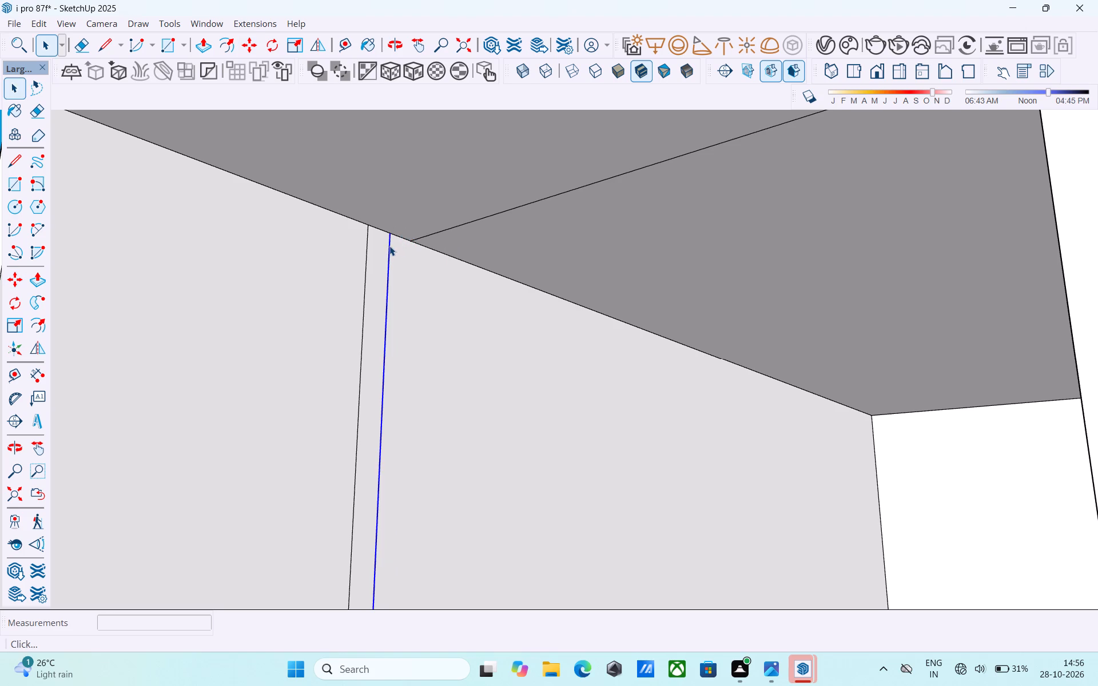
Copy the new vertical line another 4 1/2" to the ceiling seam's endpoint and erase the middle line.
key("m")
left_click(390, 237)
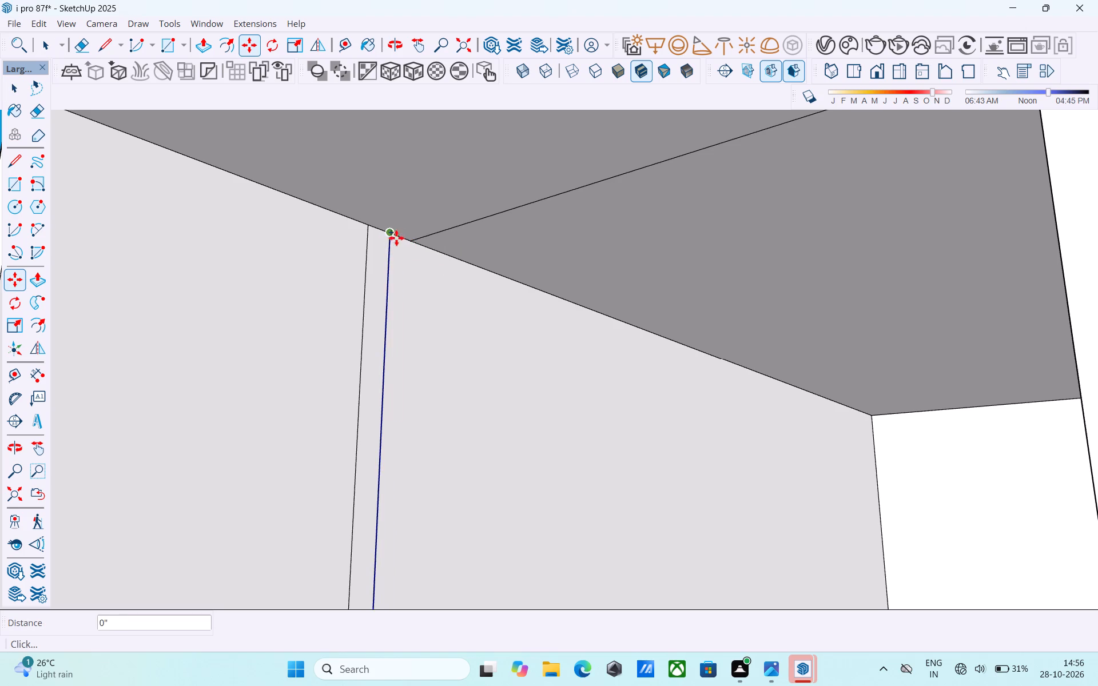
left_click(405, 242)
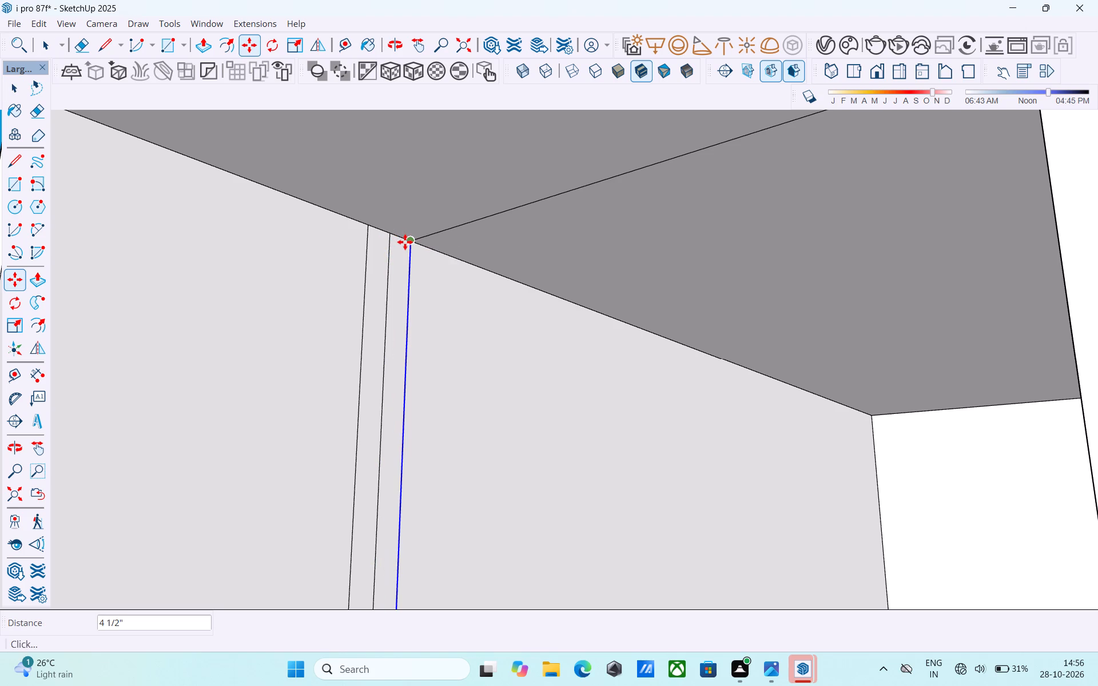
key("e")
left_click(393, 248)
Draw a line across the entrance ceiling from the inner wall's front corner to the top of the outer vertical line.
scroll(359, 298, "down", 3)
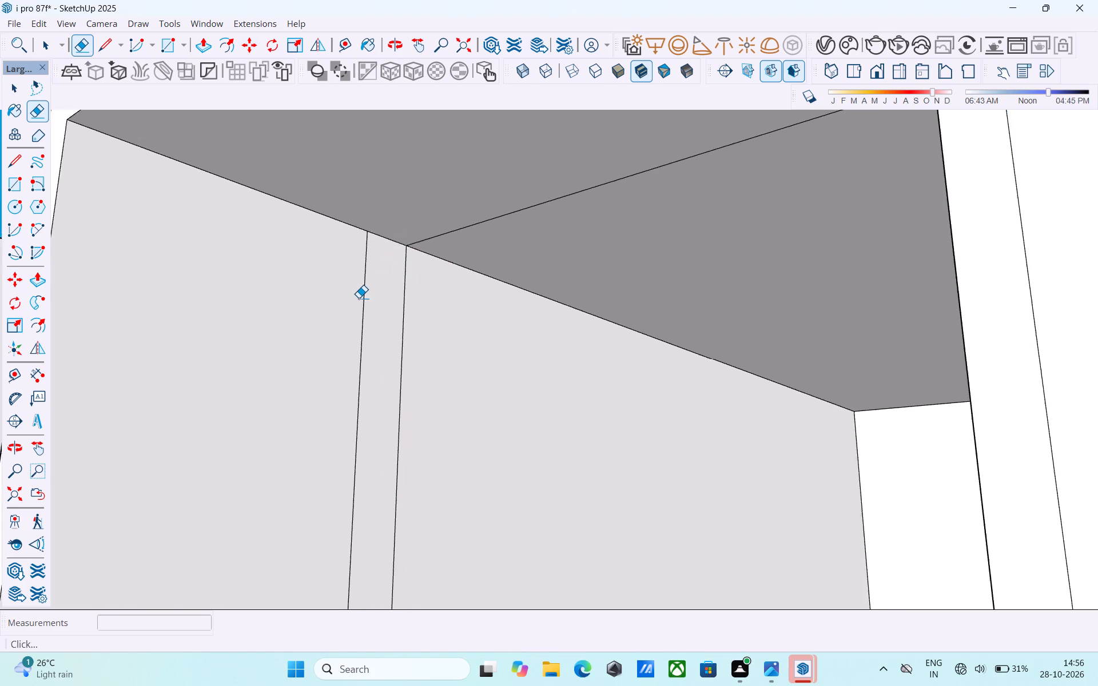
scroll(359, 298, "down", 2)
middle_click_drag(359, 298, 413, 410)
scroll(413, 408, "down", 6)
middle_click_drag(413, 408, 523, 333)
middle_click_drag(744, 324, 607, 321, "shift")
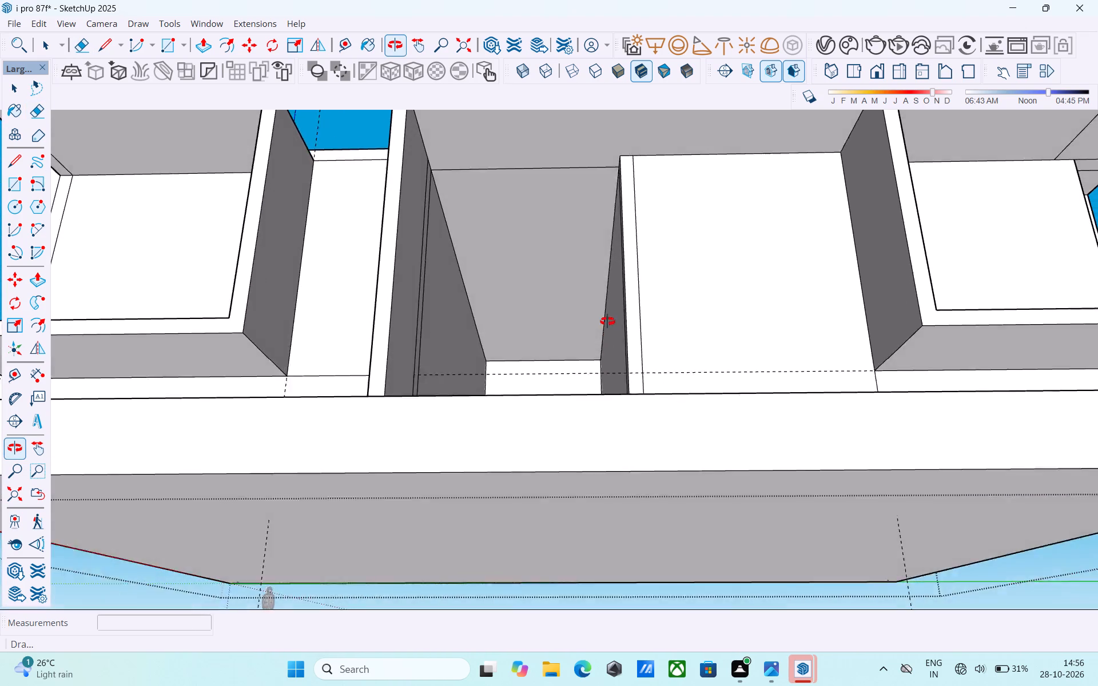
middle_click_drag(607, 321, 638, 428, "shift")
key("l")
scroll(652, 270, "up", 4)
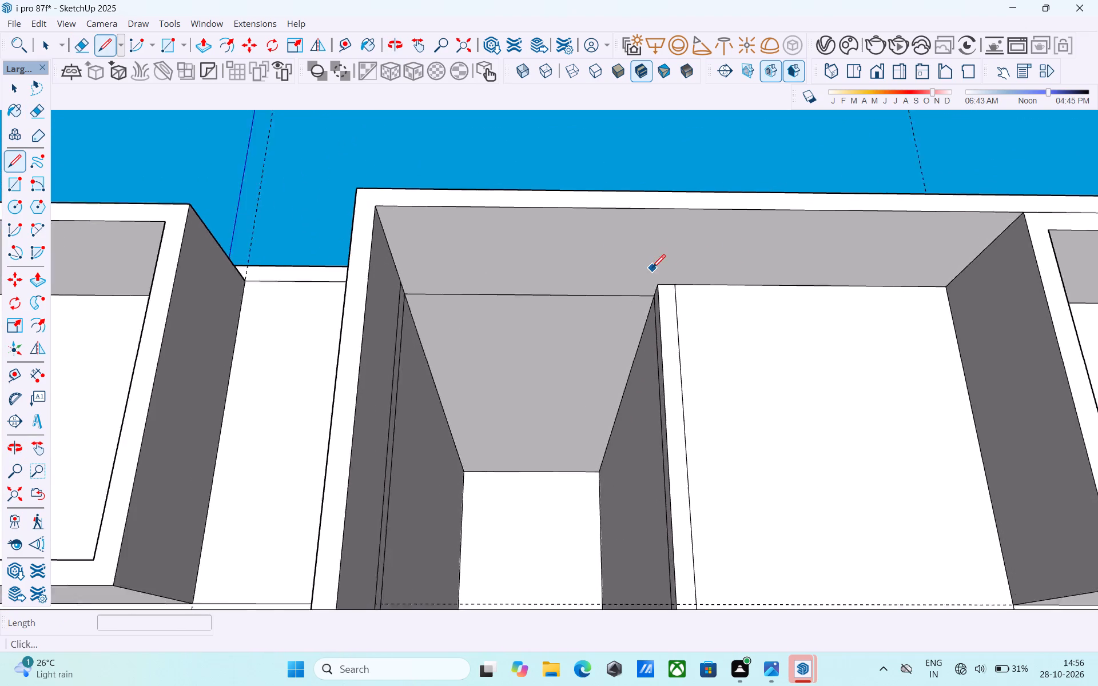
scroll(652, 269, "up", 4)
left_click(659, 291)
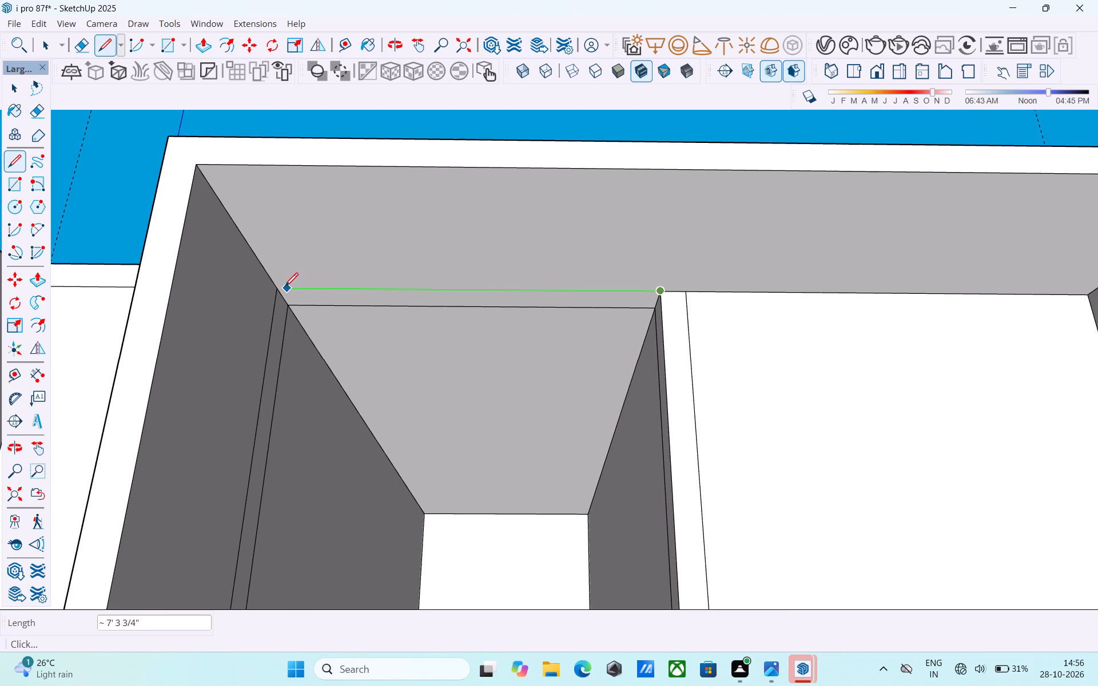
left_click(282, 288)
Delete the ceiling face behind the seam inside the entrance passage.
key("space")
left_click(353, 362)
key("Delete")
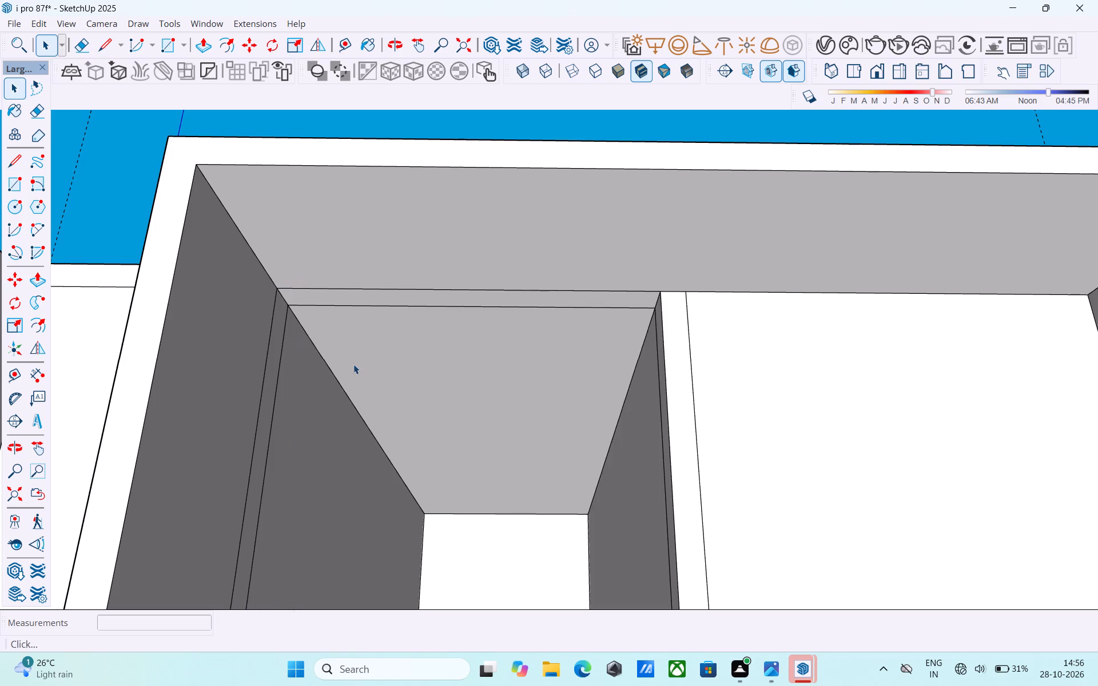
Examine the entrance opening, projecting frames, roof slab and whole front elevation from several angles.
scroll(486, 213, "down", 4)
middle_click_drag(486, 213, 620, 368)
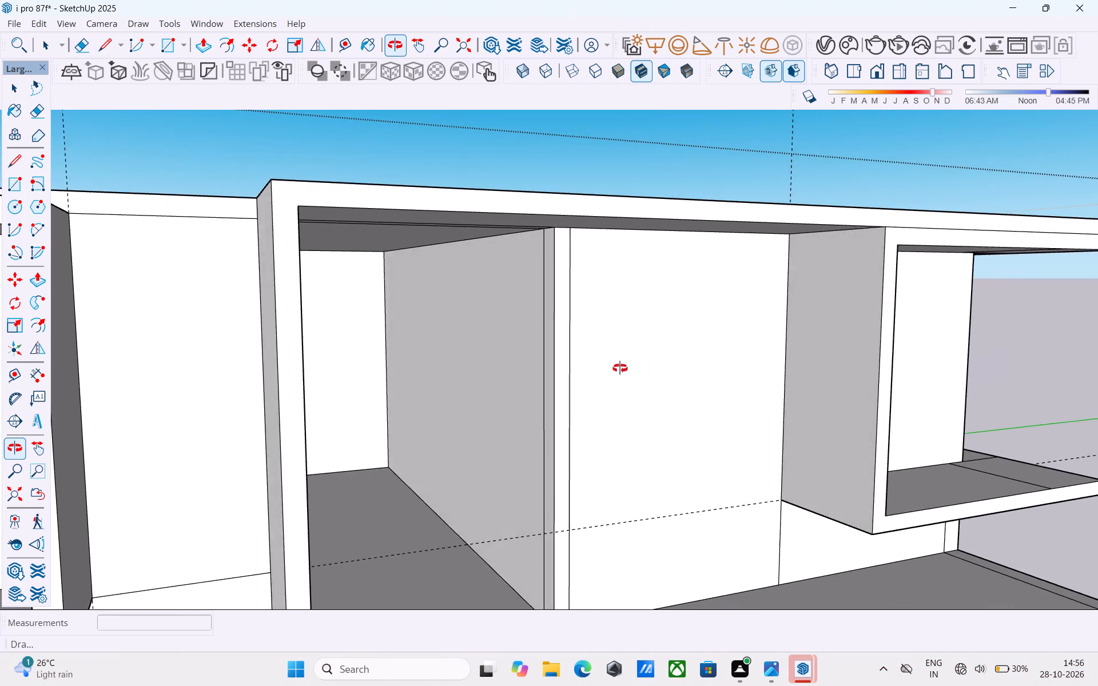
middle_click_drag(620, 368, 640, 366)
scroll(647, 356, "down", 4)
middle_click_drag(647, 355, 618, 352)
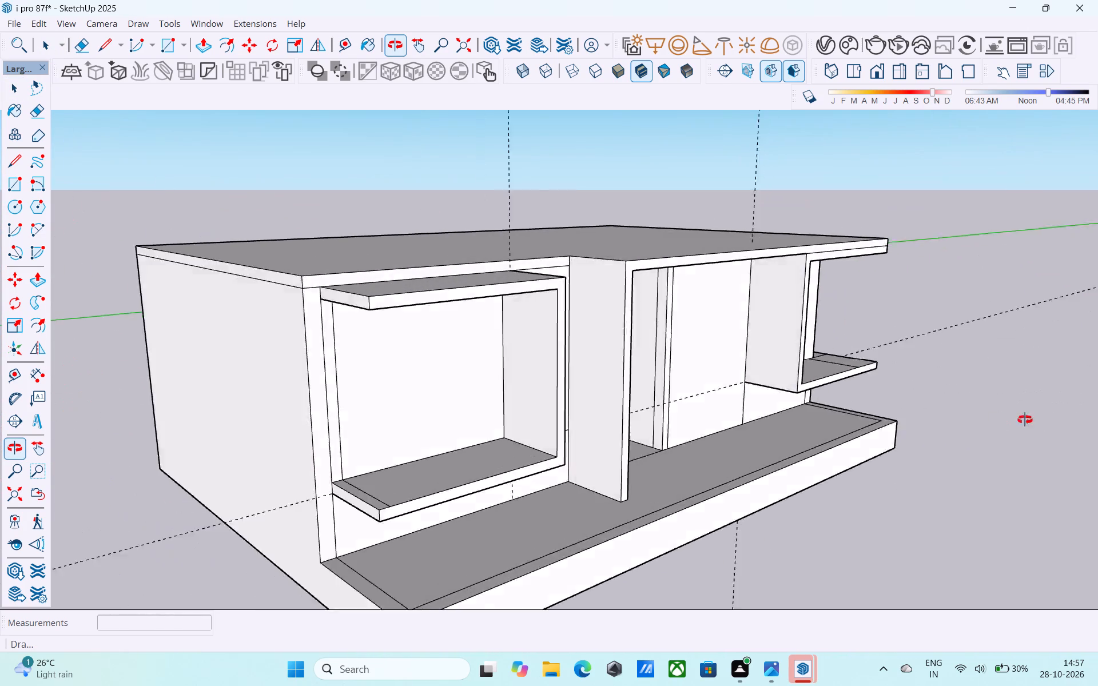
middle_click_drag(1025, 420, 1015, 422, "shift")
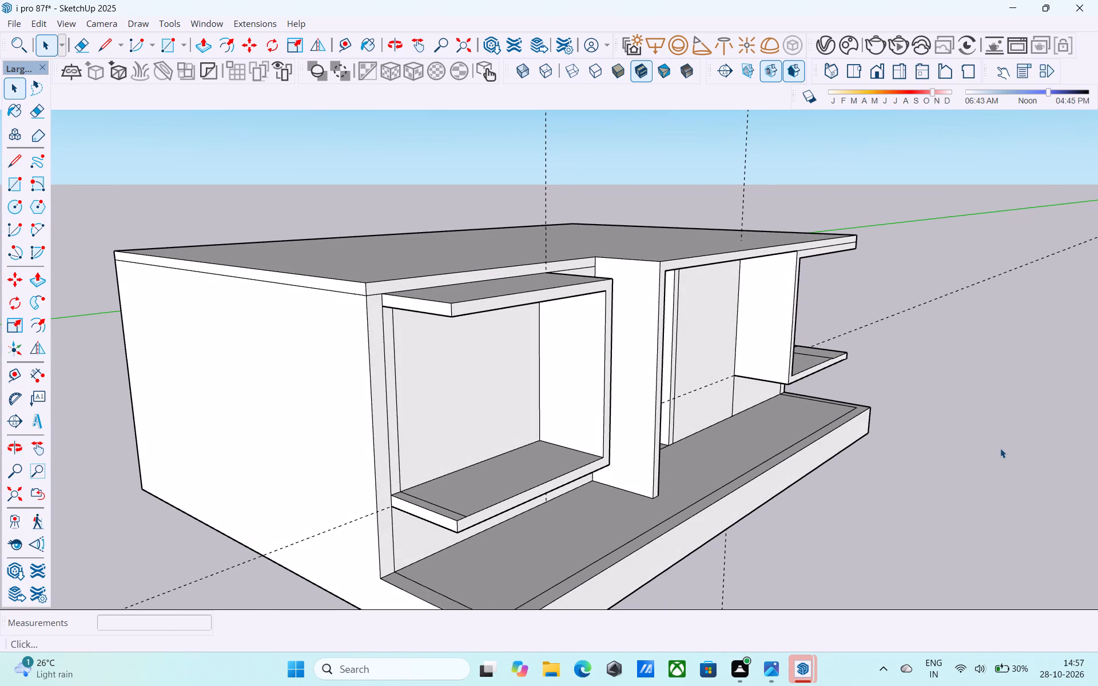
middle_click_drag(996, 448, 719, 426)
middle_click_drag(688, 422, 639, 404, "shift")
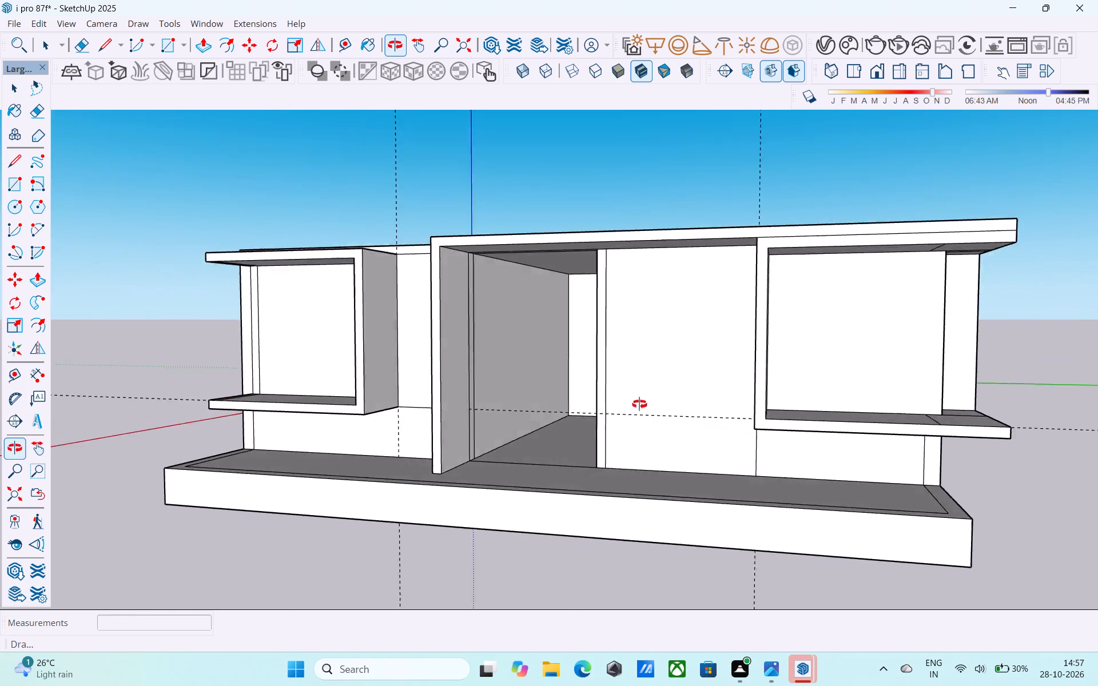
middle_click_drag(639, 404, 653, 448, "shift")
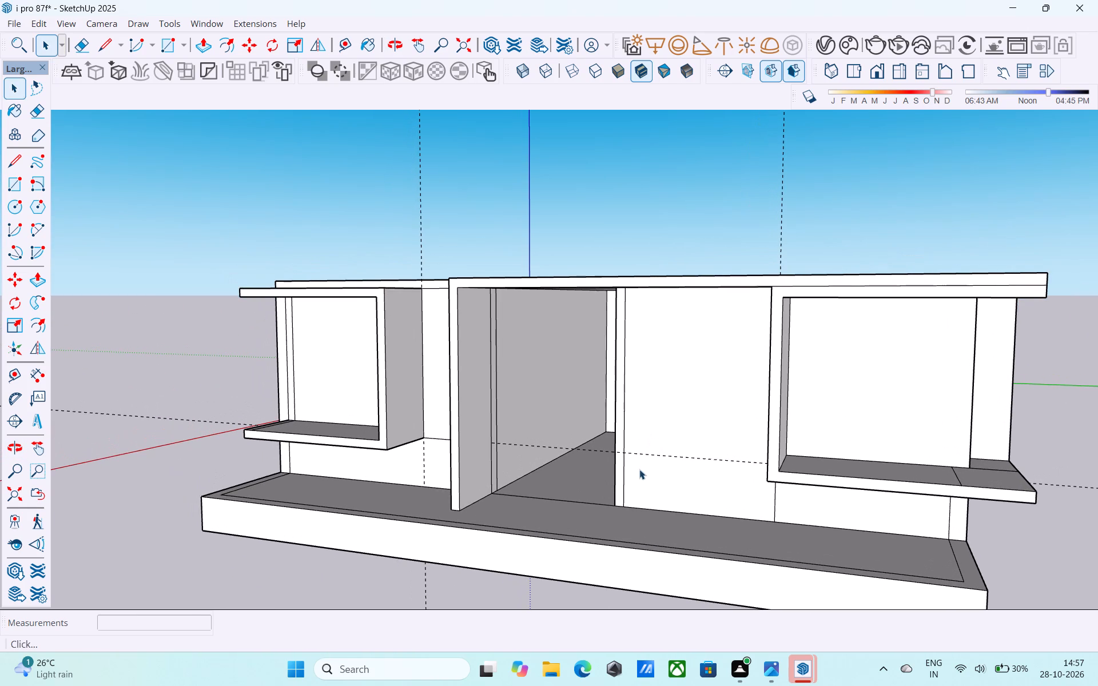
middle_click_drag(638, 469, 628, 448)
middle_click_drag(628, 449, 786, 448, "shift")
middle_click_drag(772, 424, 826, 560)
middle_click_drag(791, 502, 774, 469)
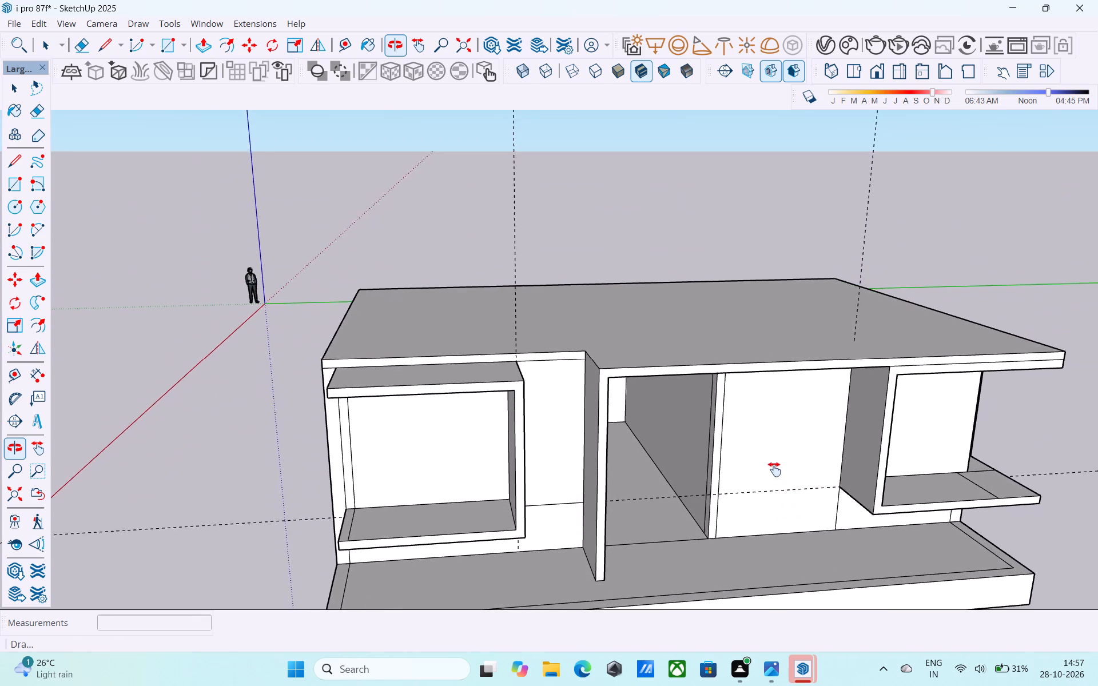
middle_click_drag(774, 469, 848, 533)
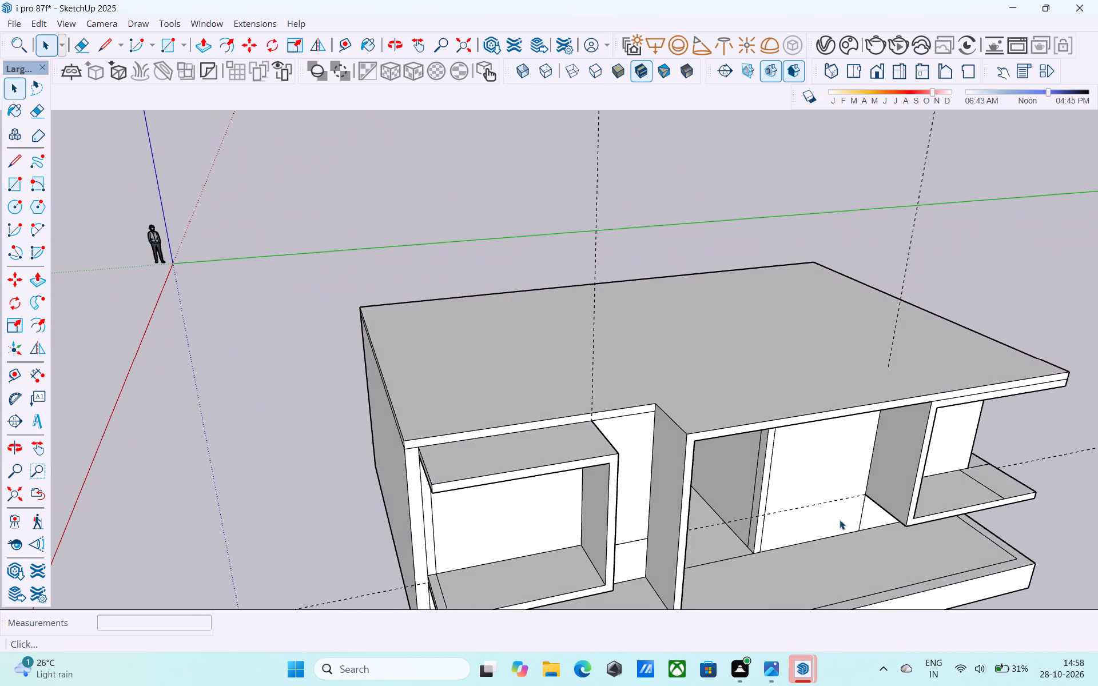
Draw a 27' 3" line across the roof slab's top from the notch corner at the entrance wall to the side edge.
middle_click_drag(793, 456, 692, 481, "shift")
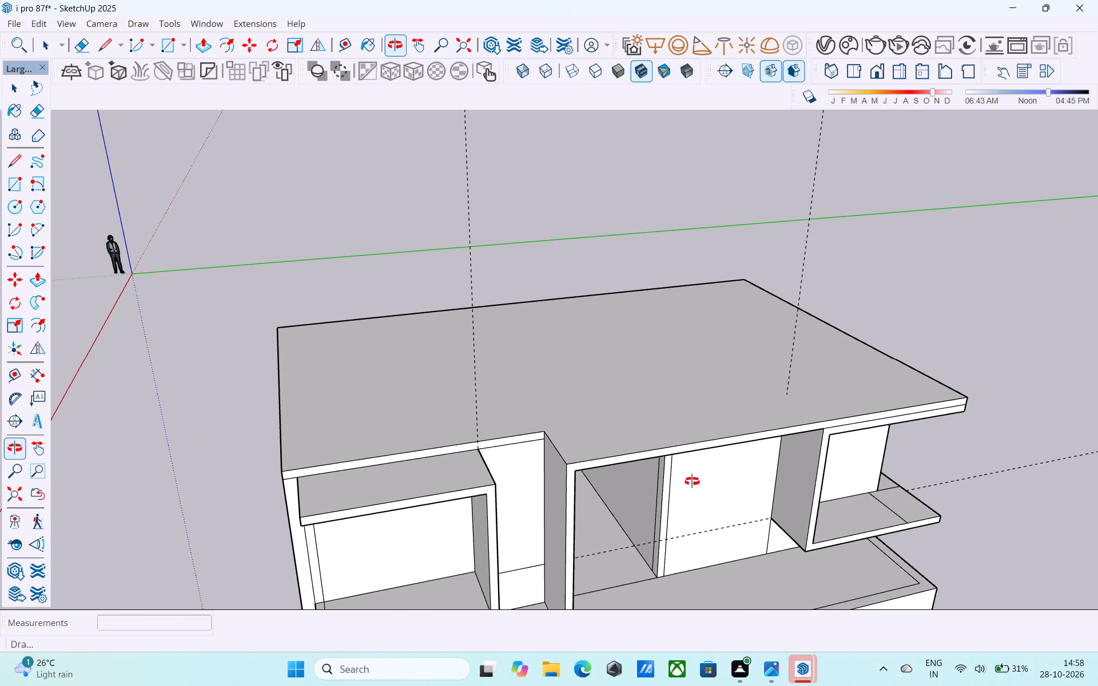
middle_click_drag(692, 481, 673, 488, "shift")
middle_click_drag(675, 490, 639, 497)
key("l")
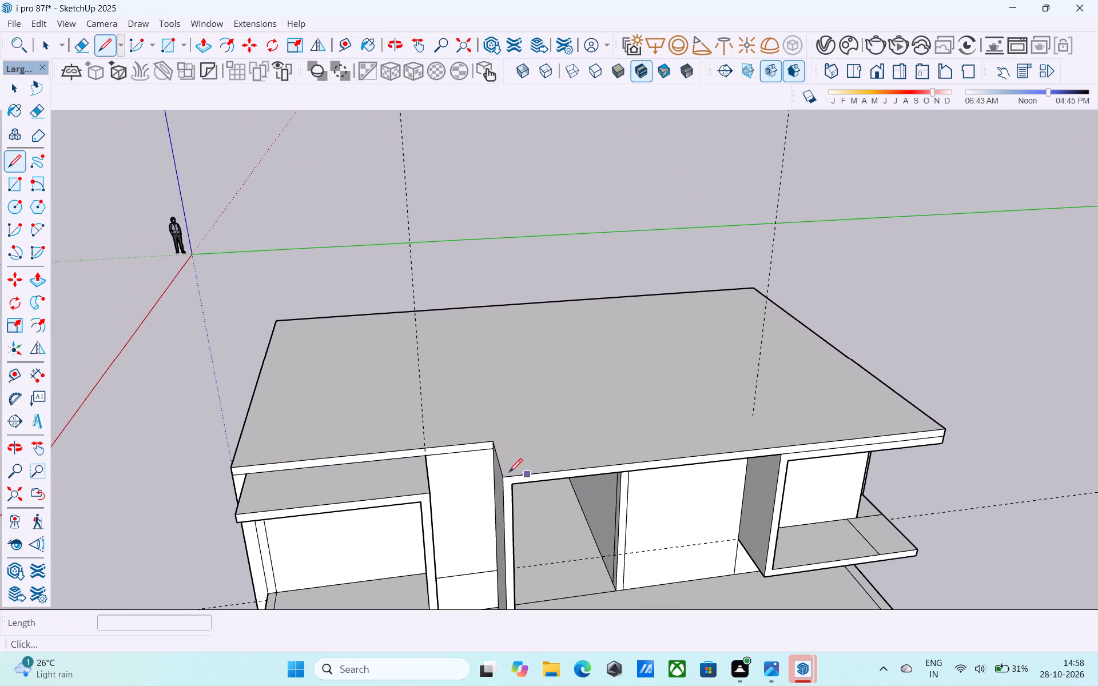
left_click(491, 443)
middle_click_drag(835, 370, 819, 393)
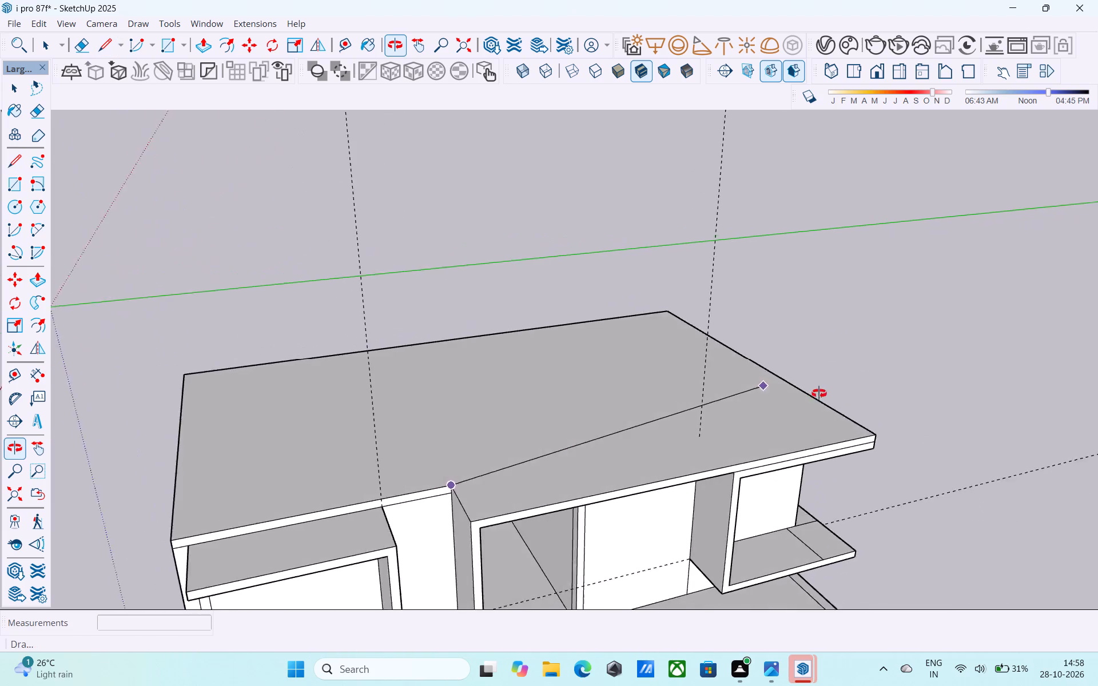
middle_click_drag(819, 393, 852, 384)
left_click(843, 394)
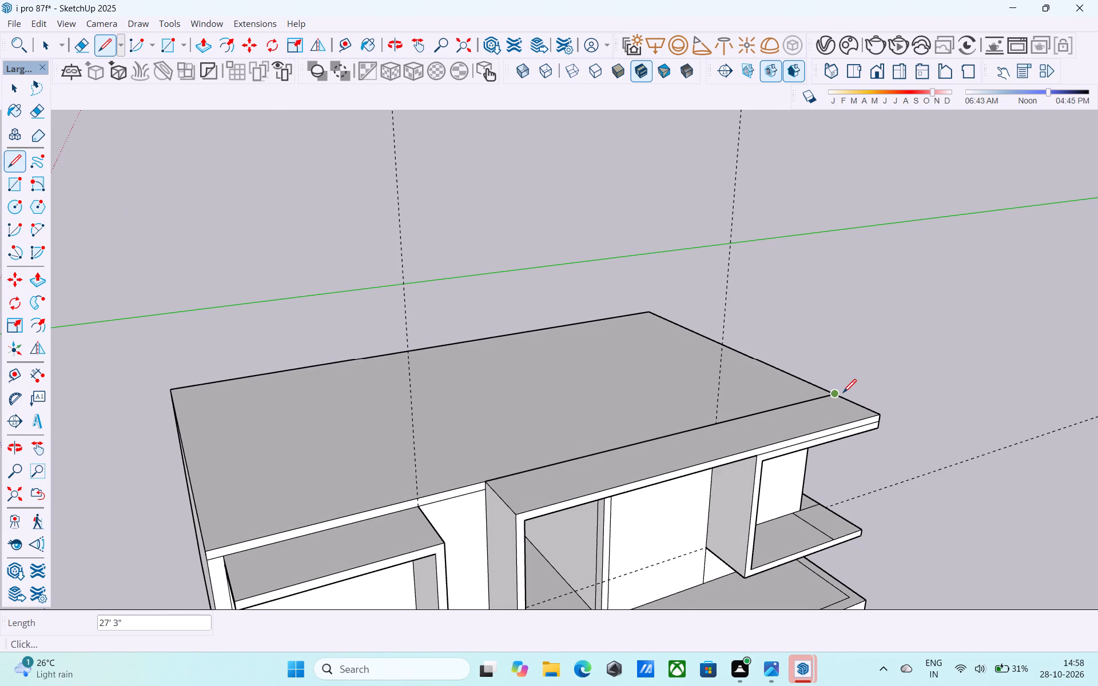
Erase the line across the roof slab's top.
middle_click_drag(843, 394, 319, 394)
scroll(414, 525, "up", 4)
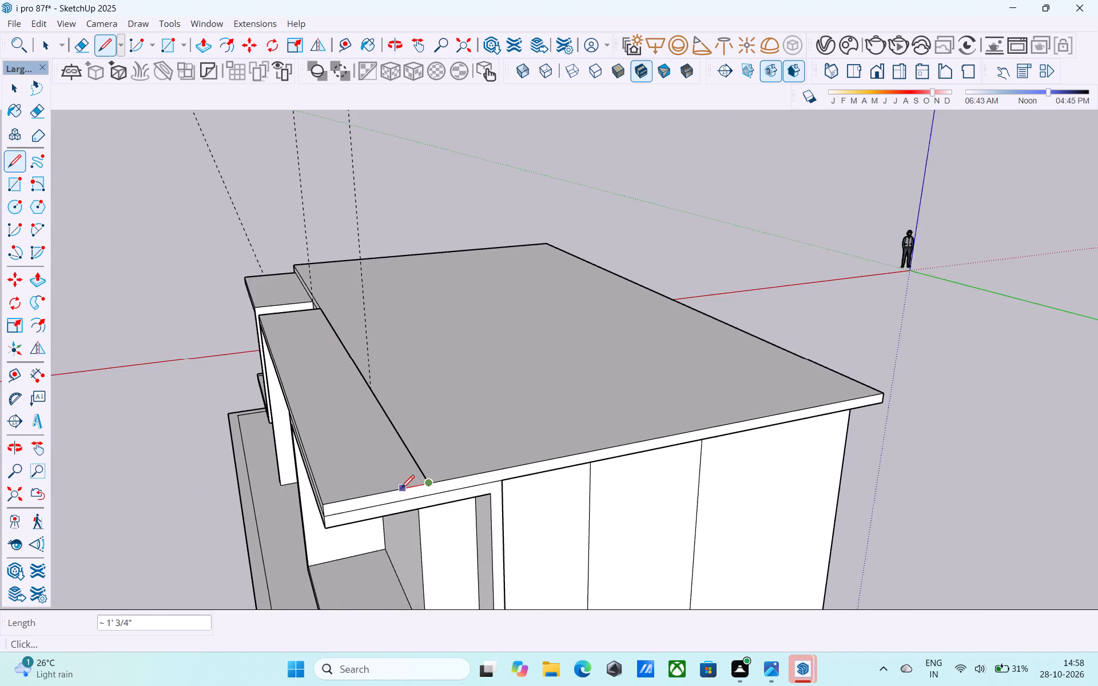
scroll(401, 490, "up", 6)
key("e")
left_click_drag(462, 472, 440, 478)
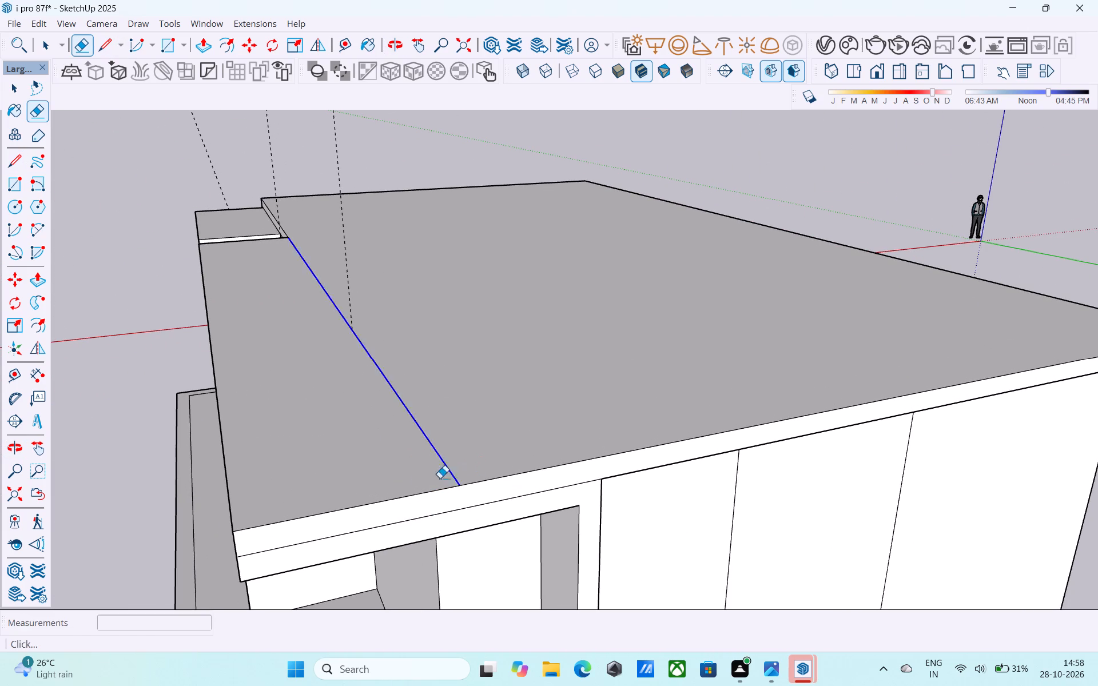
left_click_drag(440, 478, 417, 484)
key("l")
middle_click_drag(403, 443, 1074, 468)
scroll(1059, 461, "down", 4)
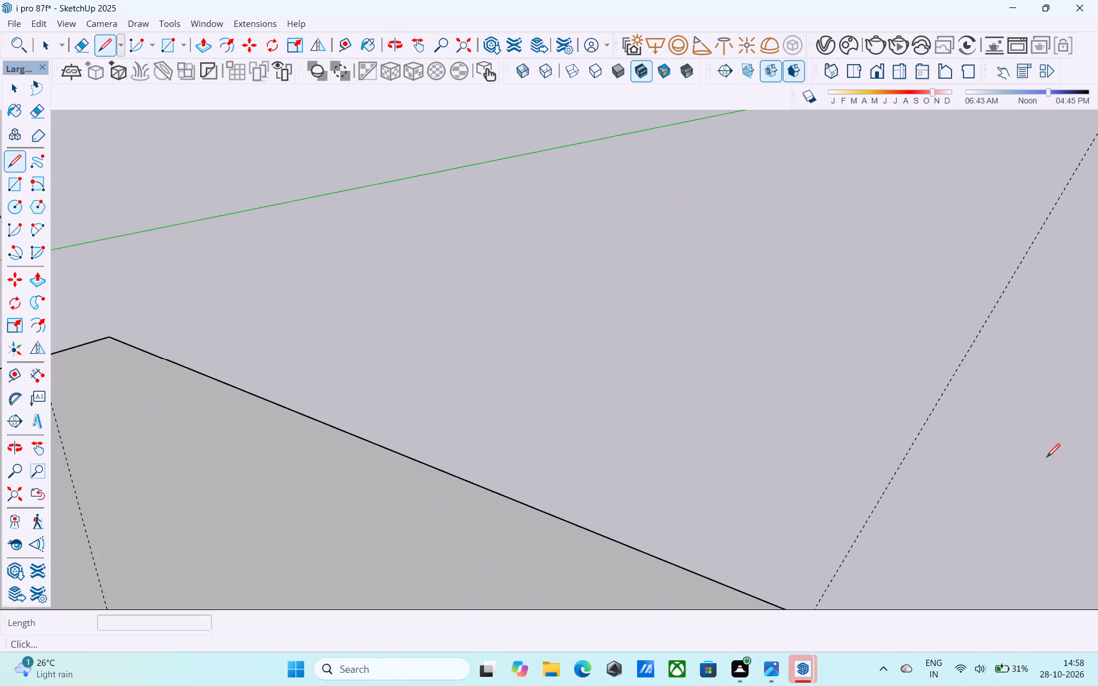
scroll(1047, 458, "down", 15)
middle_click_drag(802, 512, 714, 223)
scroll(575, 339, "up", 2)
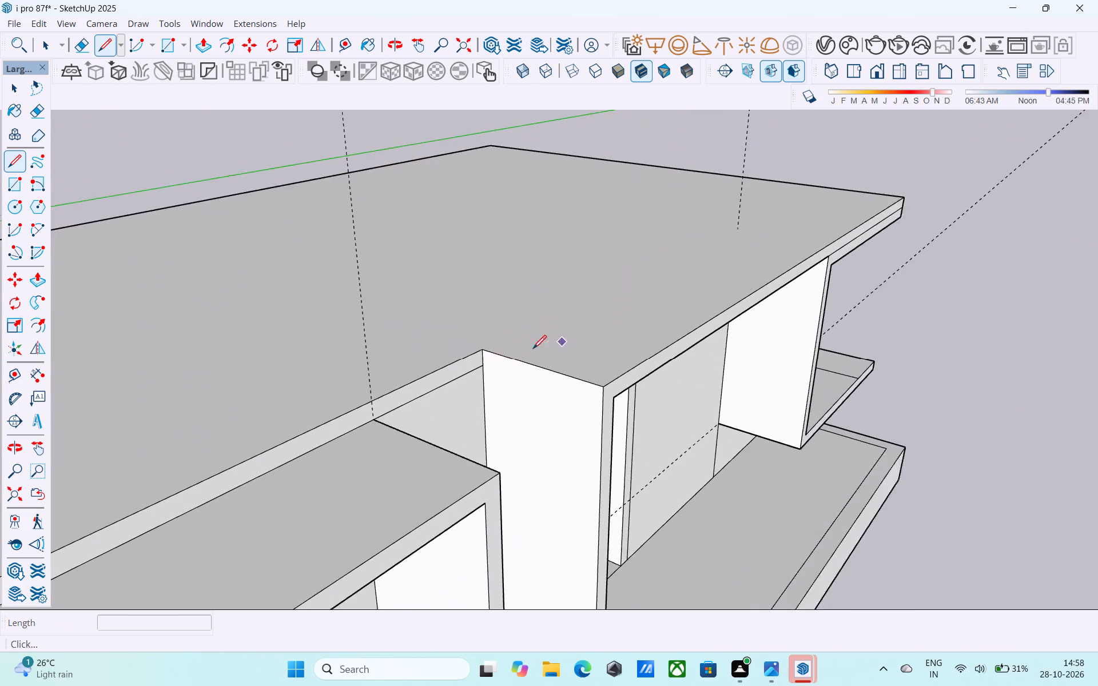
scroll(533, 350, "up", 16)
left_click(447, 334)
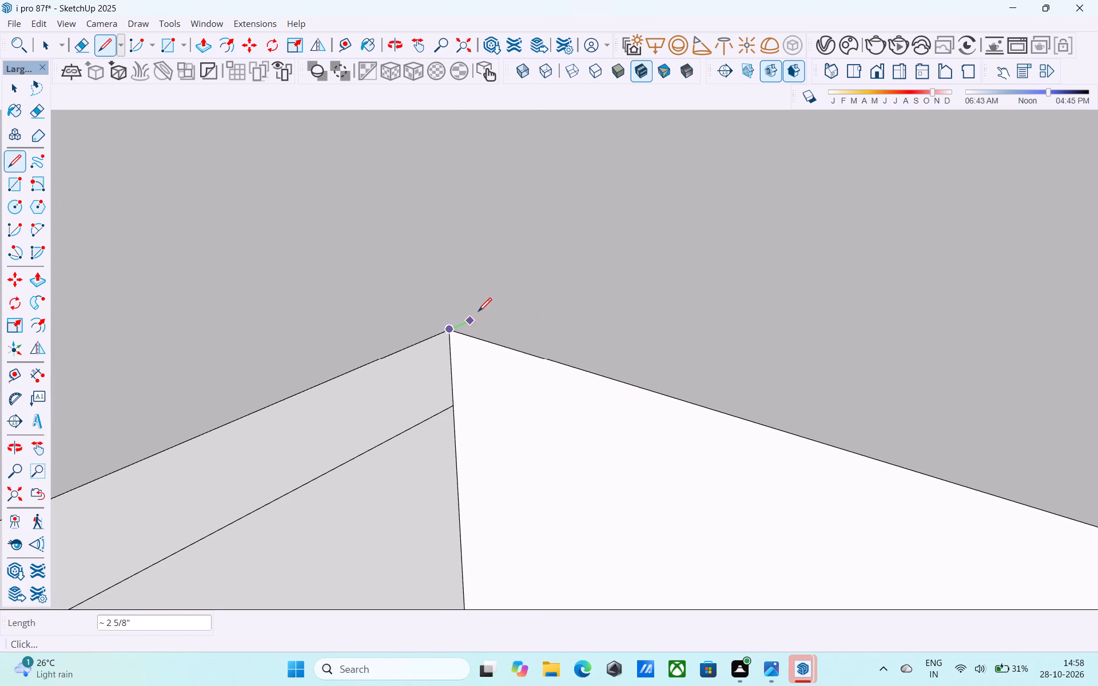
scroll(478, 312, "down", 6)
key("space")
Open the house group and draw a 27' 3" line across the roof slab's top from the entrance-wall notch corner to the side edge.
left_click(856, 415)
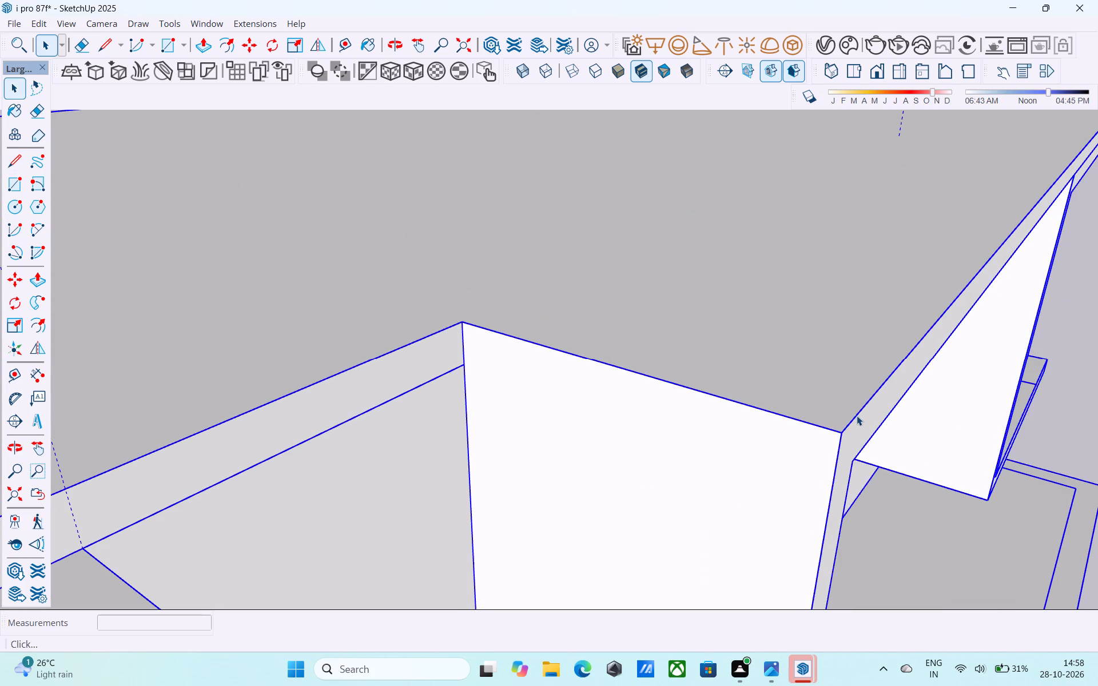
double_click(856, 421)
scroll(828, 413, "down", 11)
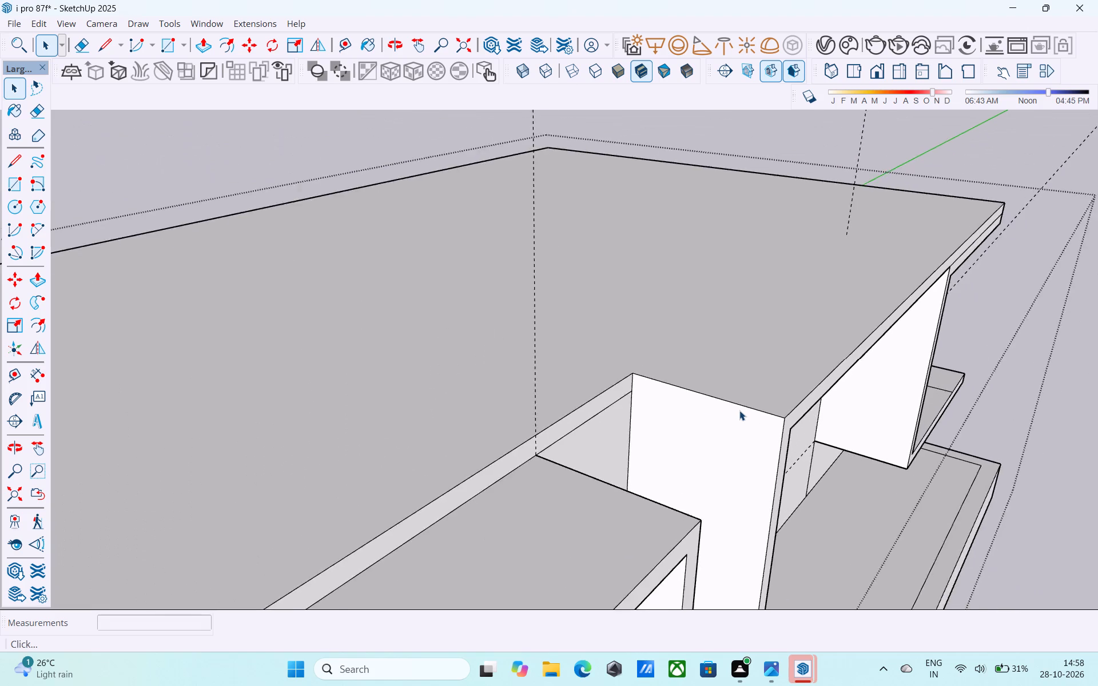
scroll(739, 410, "down", 4)
scroll(760, 410, "up", 5)
left_click(762, 410)
scroll(772, 414, "up", 5)
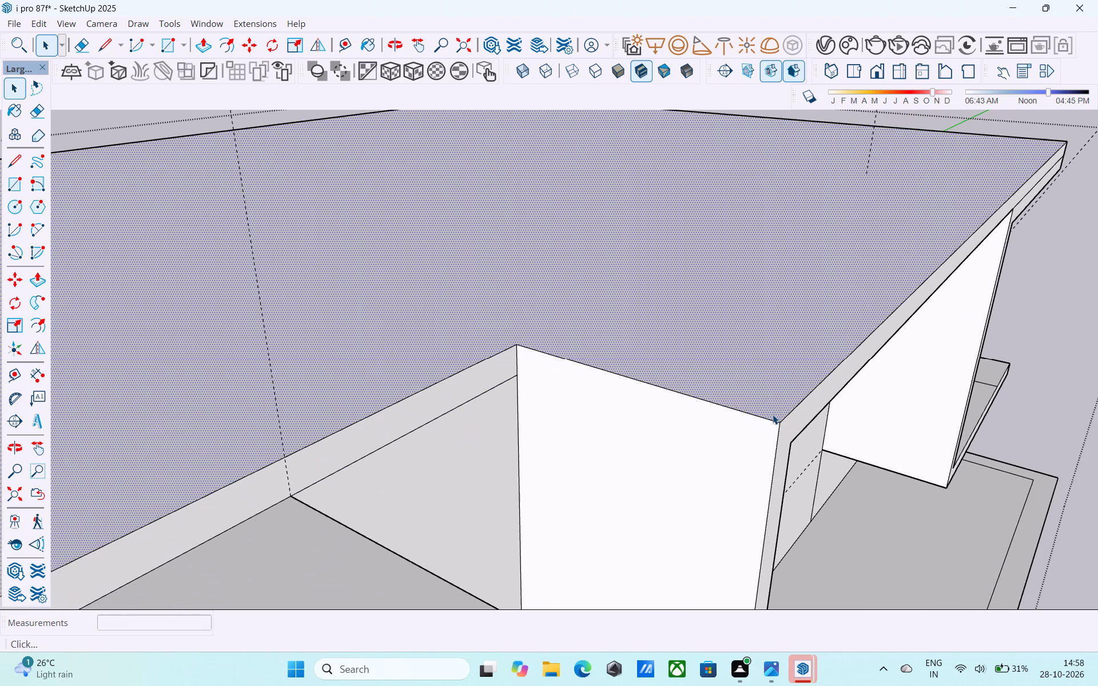
key("l")
left_click(519, 344)
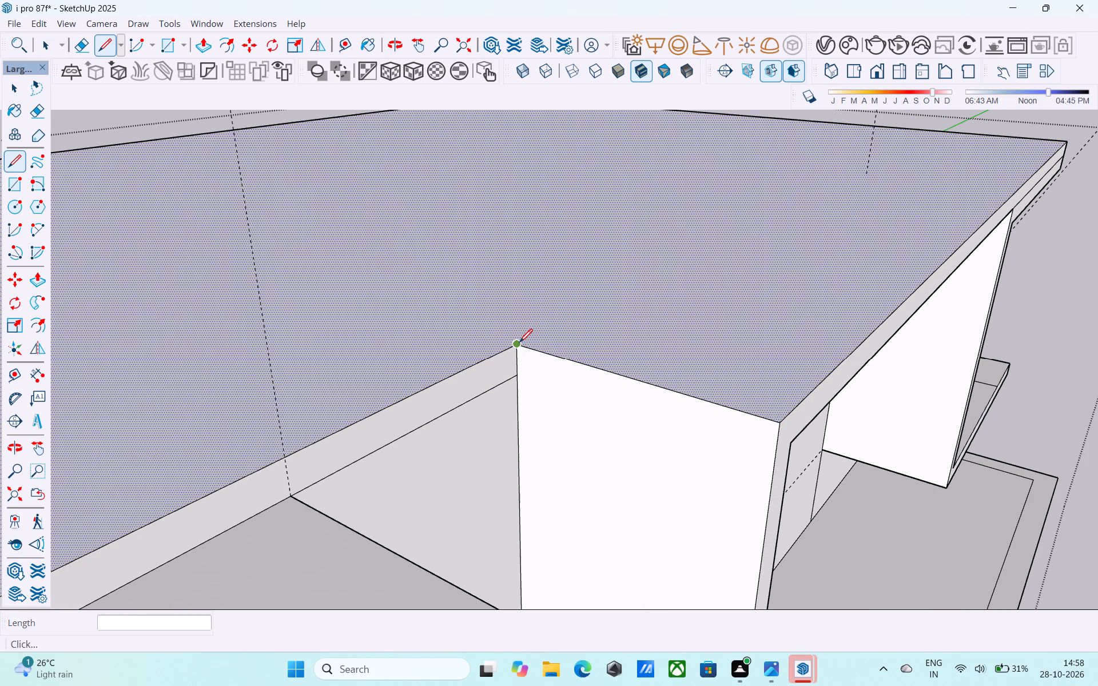
scroll(526, 350, "down", 11)
middle_click_drag(658, 296, 679, 323)
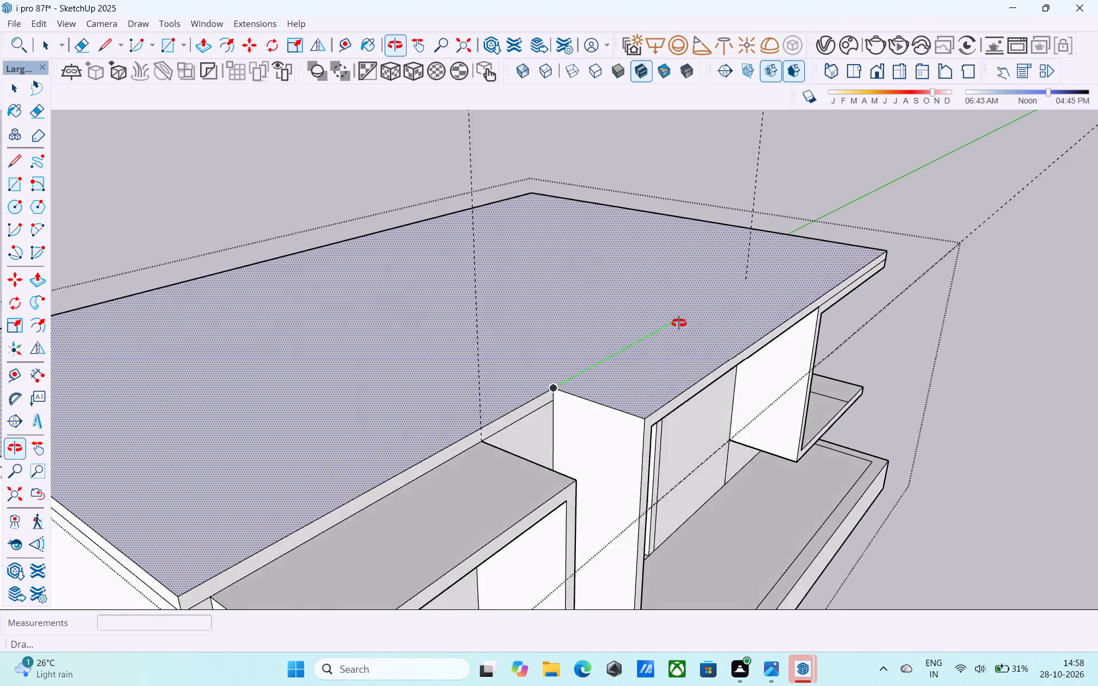
middle_click_drag(679, 323, 107, 421)
scroll(388, 400, "up", 12)
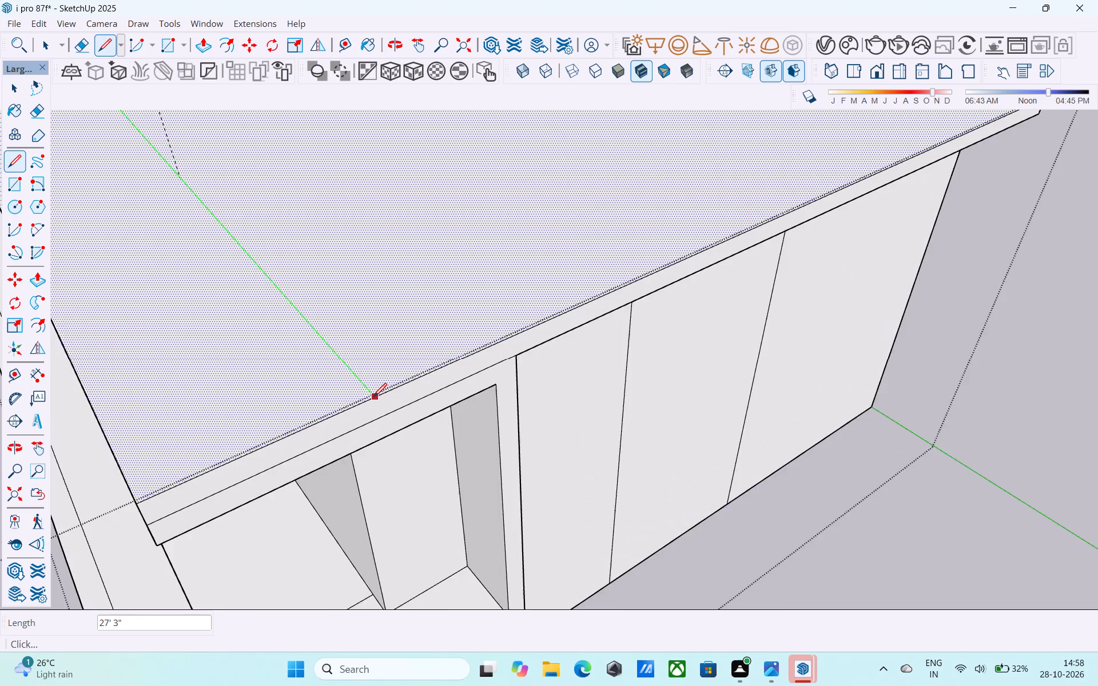
scroll(373, 398, "up", 4)
left_click(373, 400)
scroll(373, 400, "down", 8)
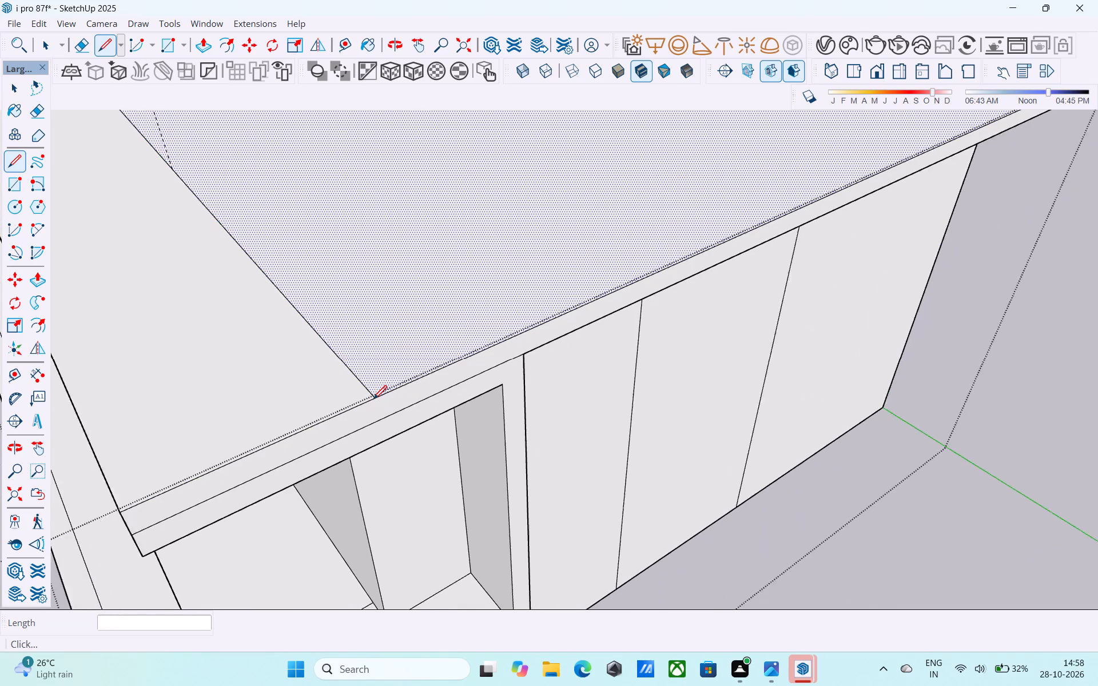
Draw a line from the entrance passage's ceiling corner by the projecting wall up to the roof top, then across to the back edge.
scroll(373, 400, "down", 11)
middle_click_drag(373, 403, 492, 258, "shift")
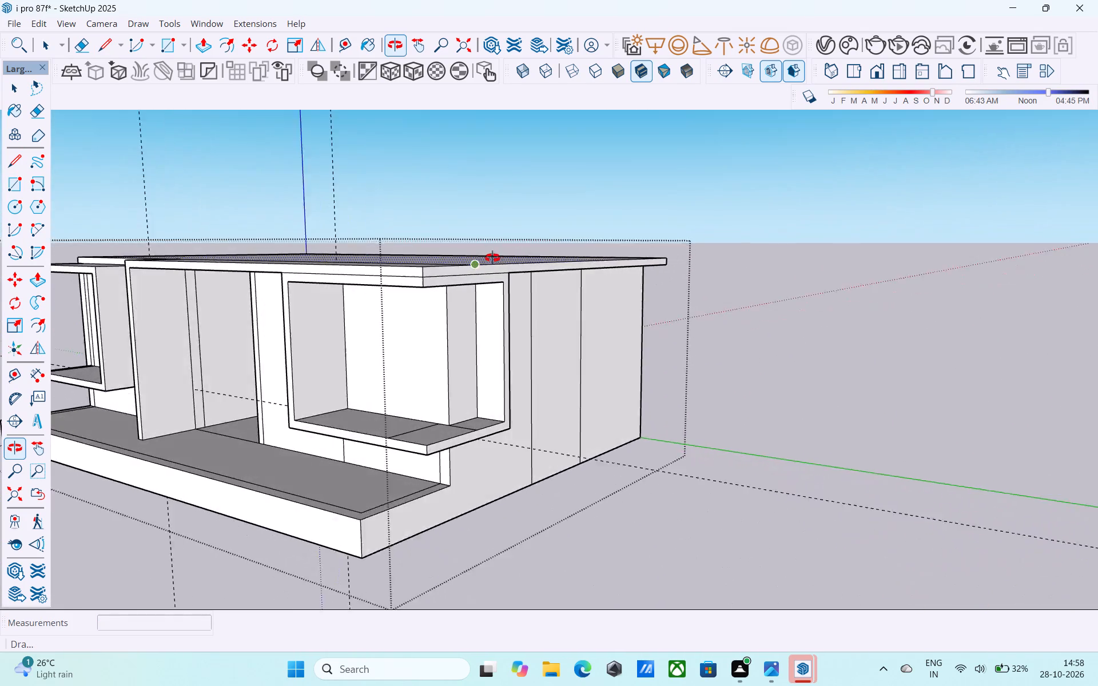
middle_click_drag(492, 258, 1010, 316, "shift")
middle_click_drag(832, 363, 512, 333, "shift")
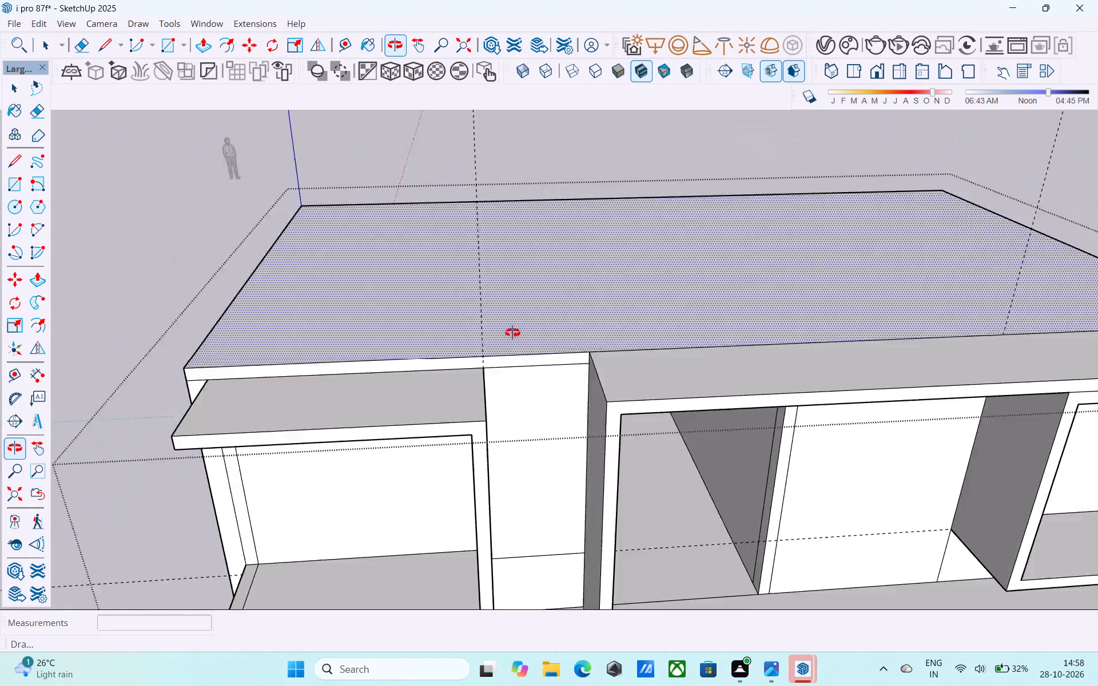
middle_click_drag(512, 333, 459, 181, "shift")
middle_click_drag(582, 342, 592, 423, "shift")
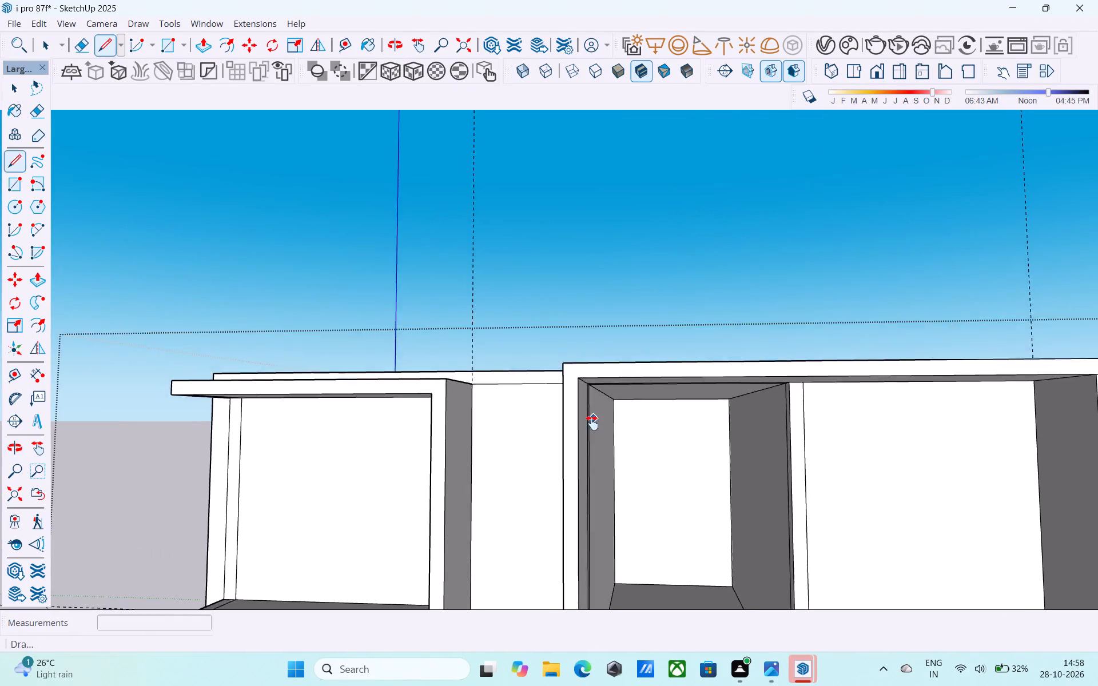
middle_click_drag(592, 423, 571, 442, "shift")
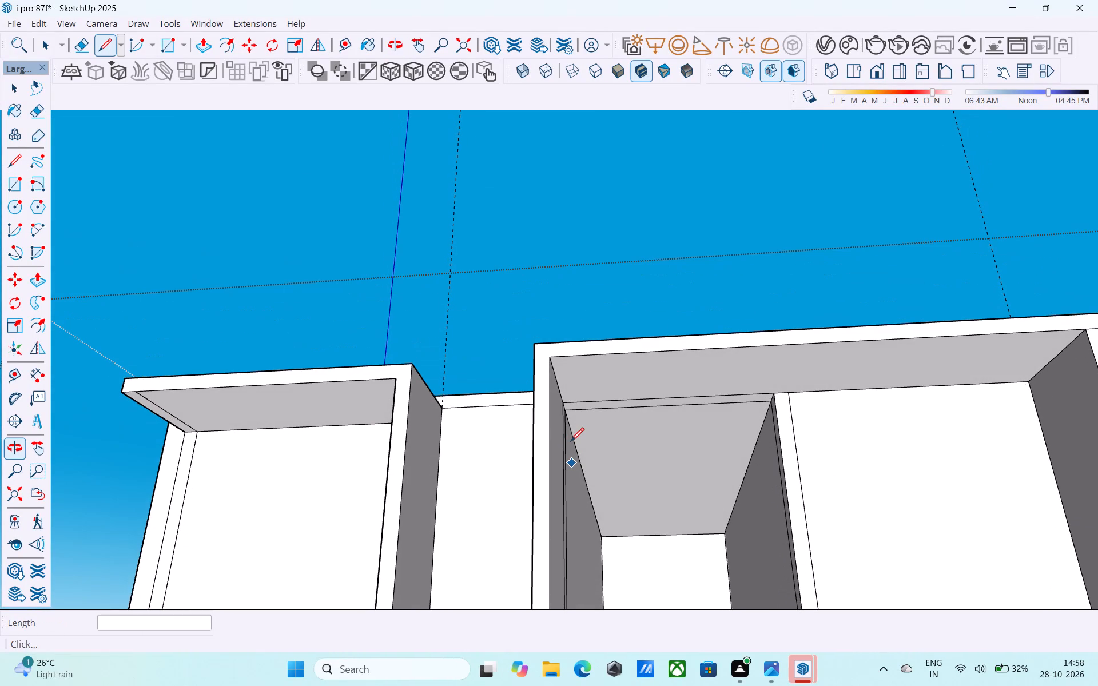
middle_click_drag(569, 441, 554, 441)
scroll(547, 415, "up", 2)
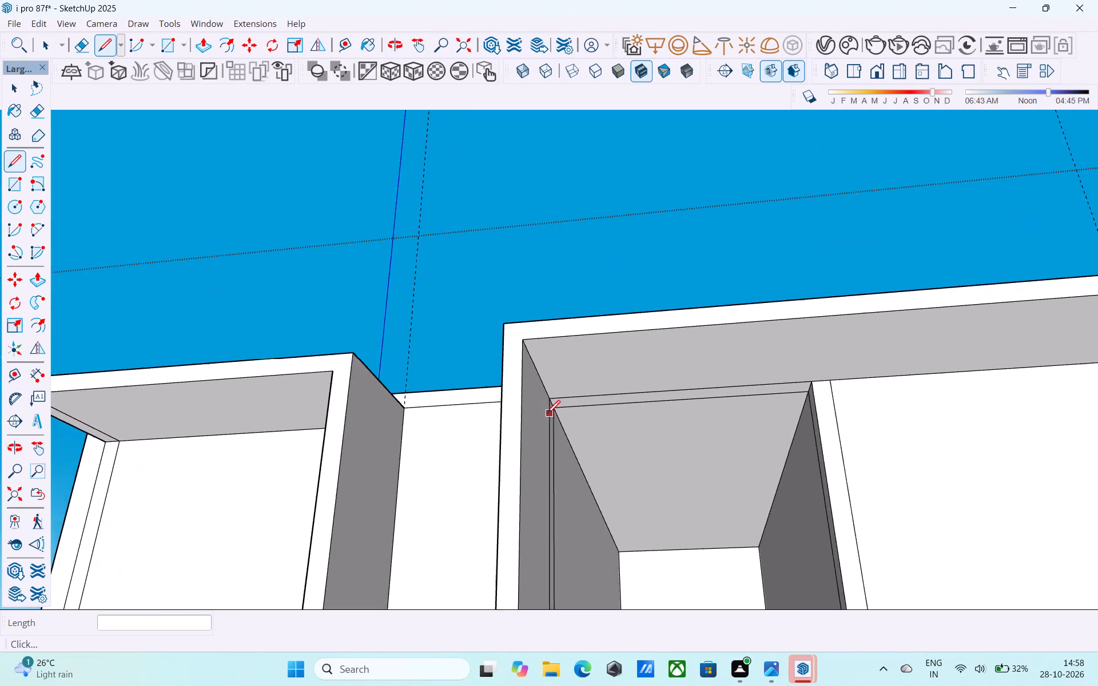
scroll(547, 415, "up", 7)
left_click(548, 390)
middle_click_drag(567, 354, 594, 631)
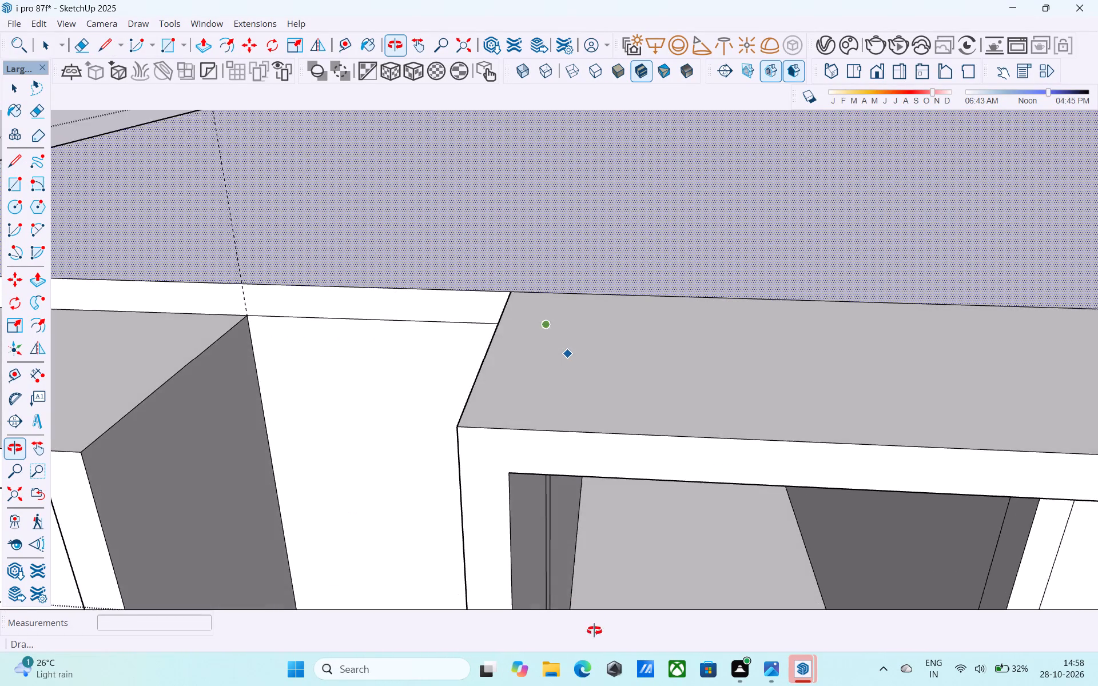
middle_click_drag(594, 631, 590, 615)
scroll(547, 302, "up", 8)
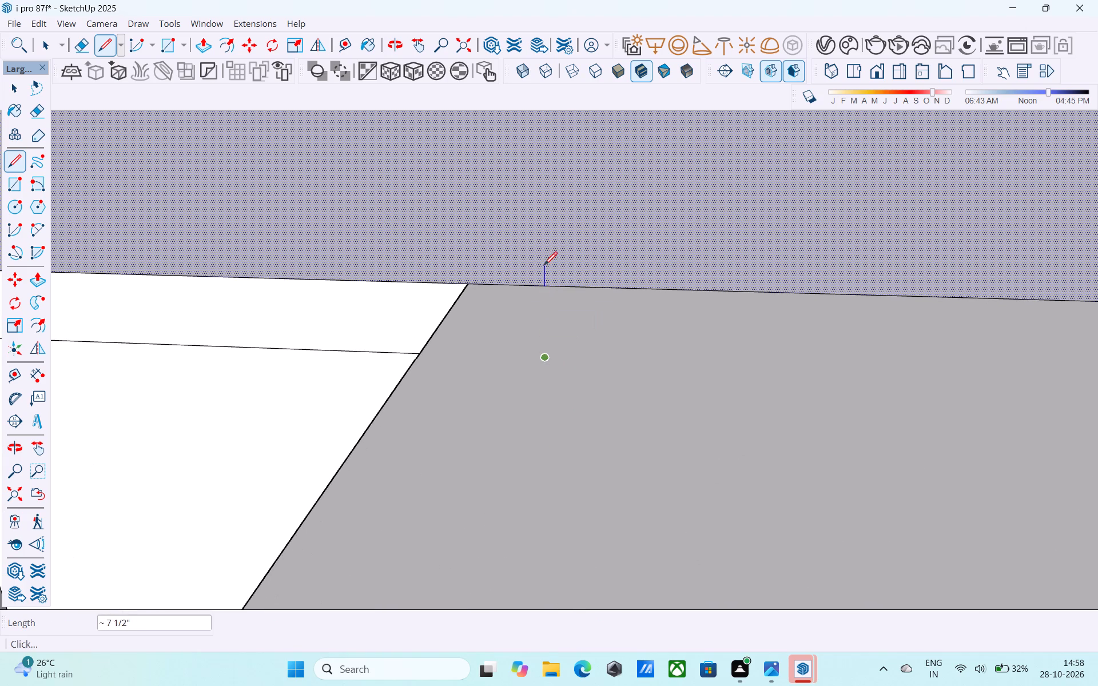
left_click(551, 284)
scroll(578, 242, "down", 4)
middle_click_drag(578, 242, 552, 626, "shift")
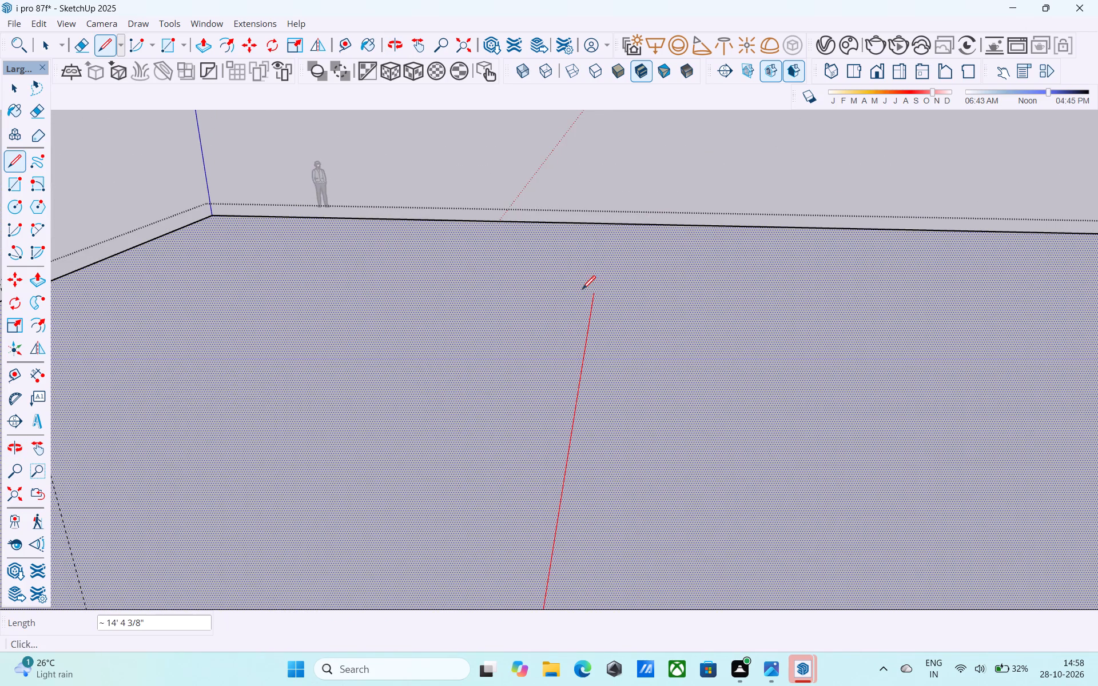
left_click(607, 226)
Draw a line from the passage's opposite ceiling corner up to the roof top, continuing 23' 3" to the slab's back edge.
scroll(606, 224, "down", 12)
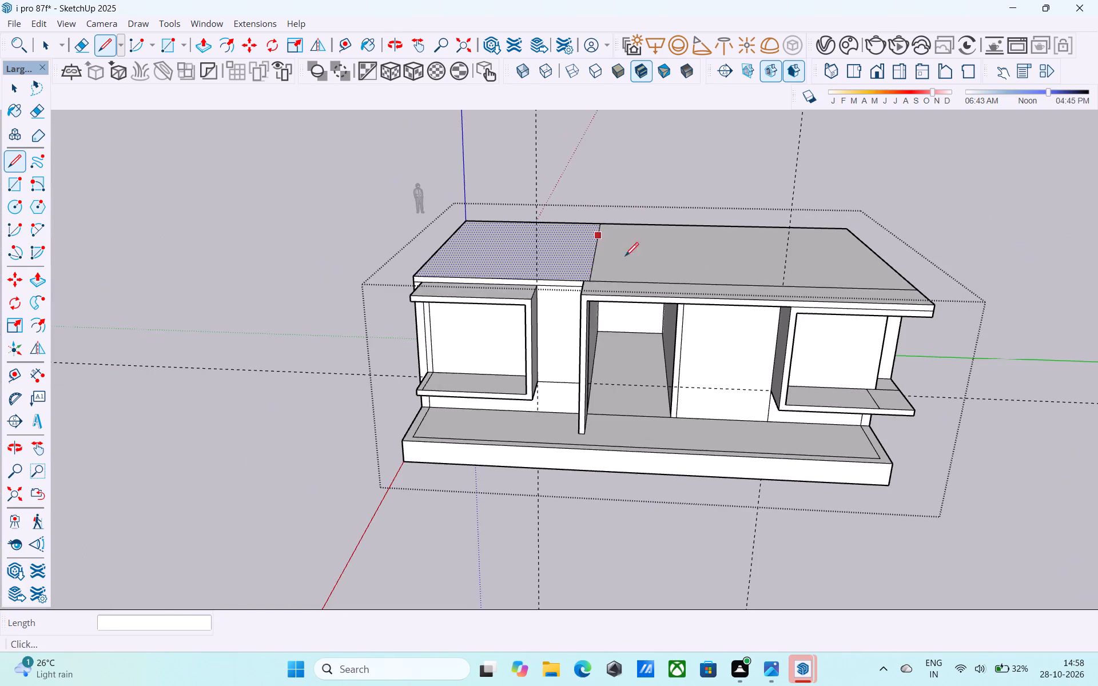
scroll(700, 292, "up", 8)
middle_click_drag(670, 361, 627, 235)
middle_click_drag(628, 234, 662, 383, "shift")
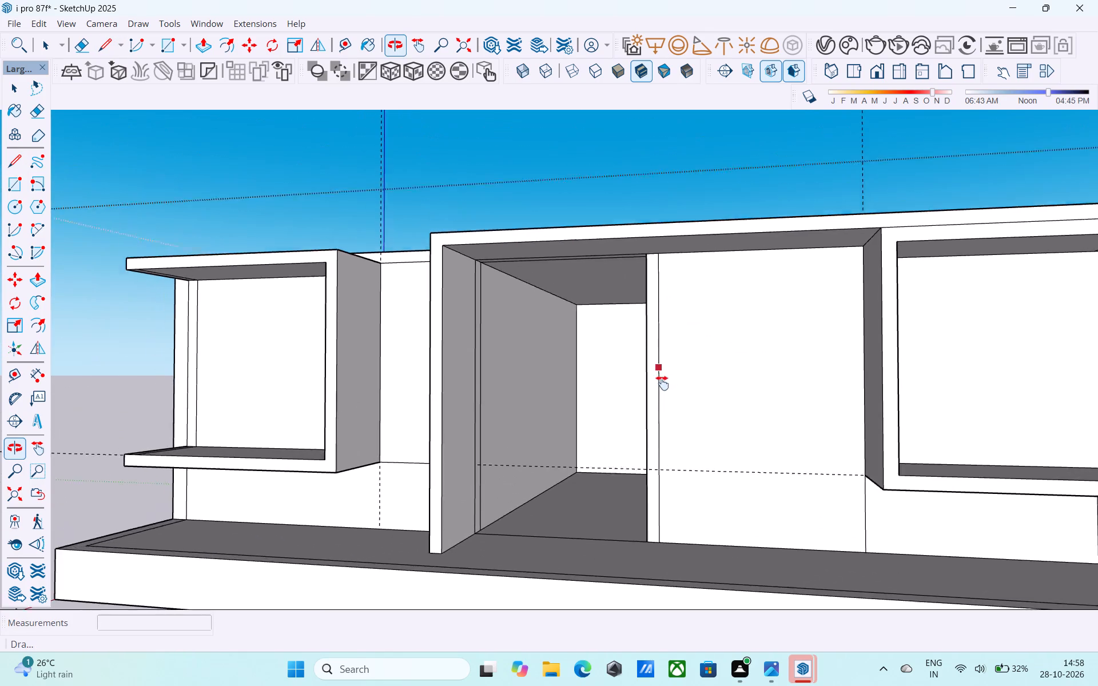
middle_click_drag(662, 383, 710, 377, "shift")
scroll(693, 273, "up", 8)
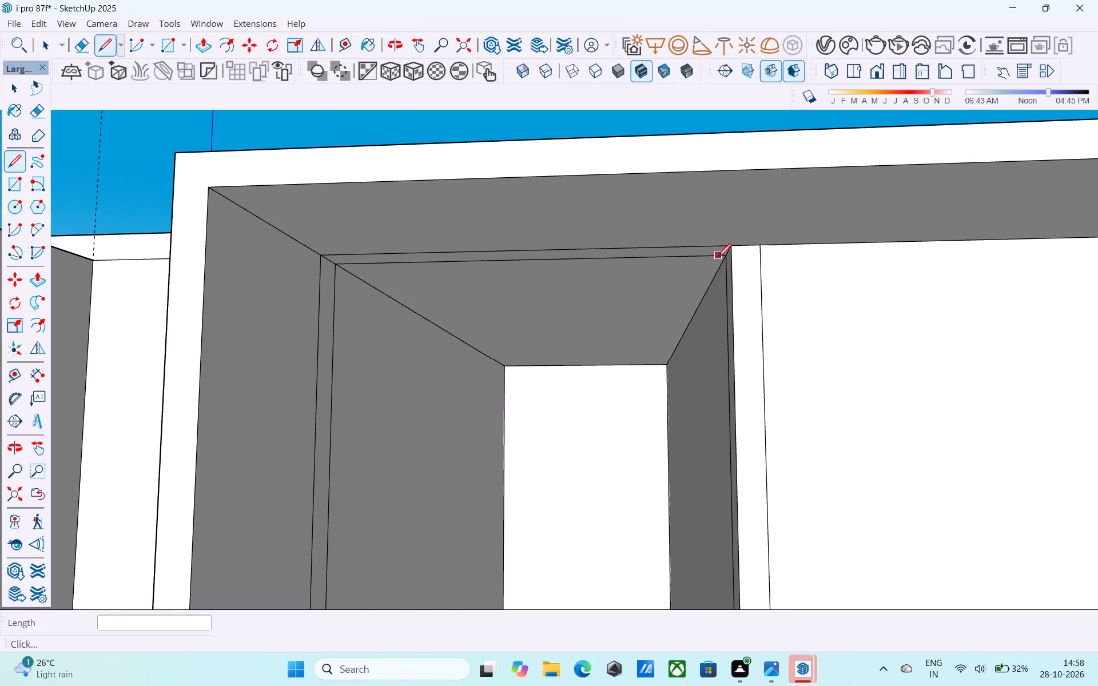
left_click(730, 248)
scroll(731, 198, "down", 4)
middle_click_drag(732, 195, 719, 405)
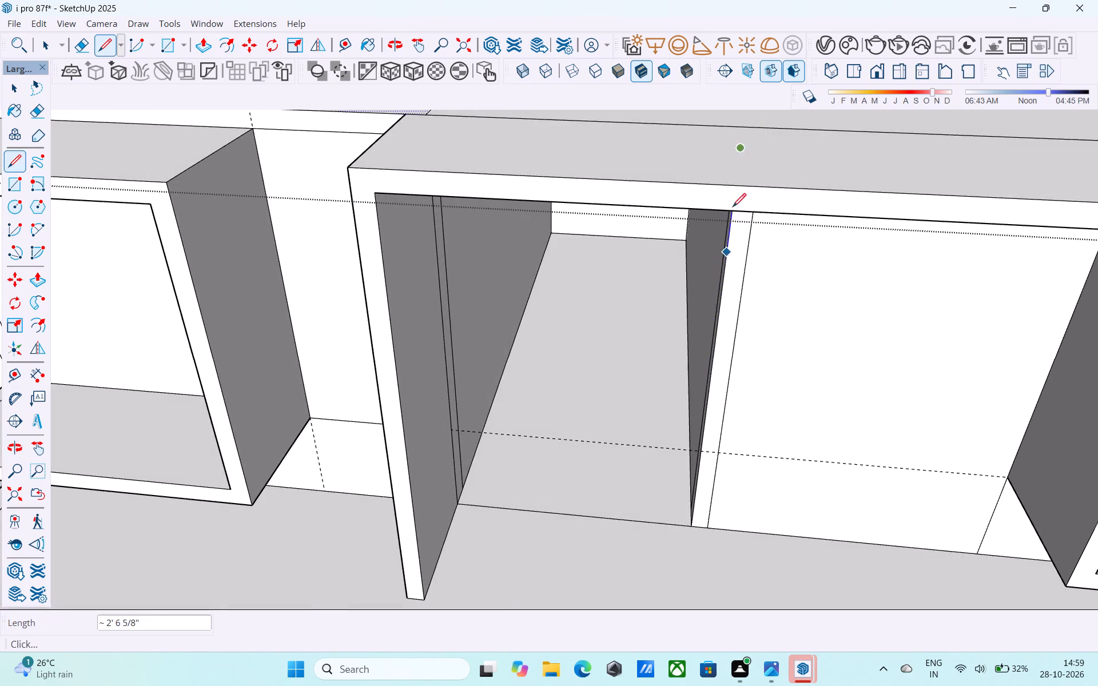
scroll(736, 190, "down", 2)
middle_click_drag(733, 183, 727, 413, "shift")
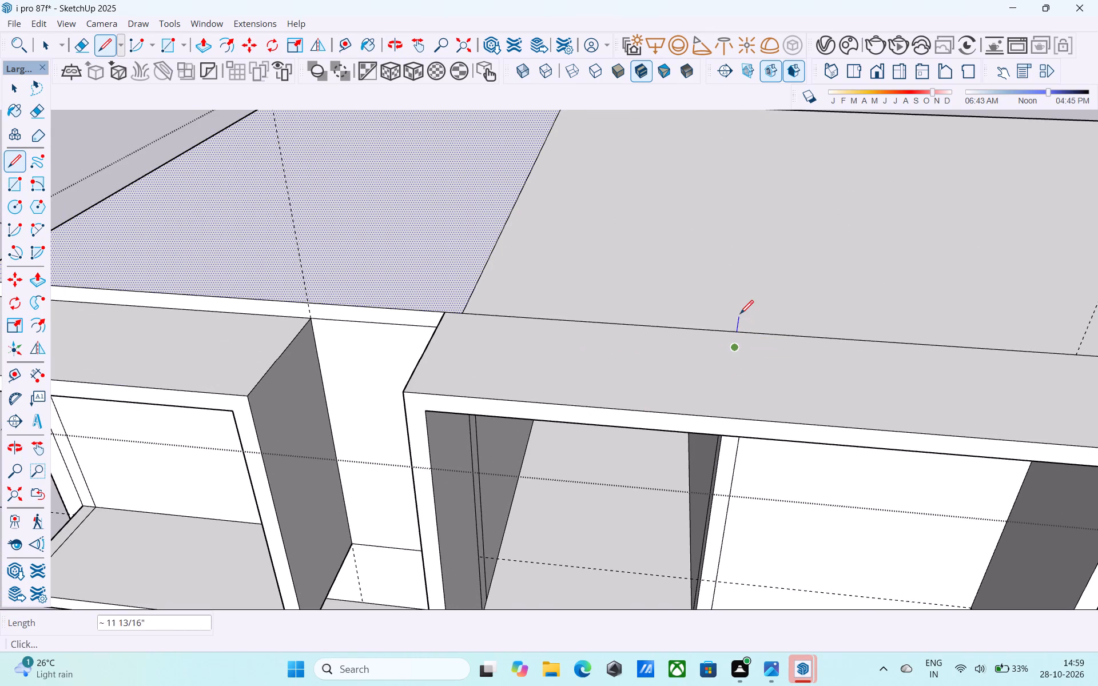
left_click(738, 327)
left_click(738, 333)
scroll(742, 253, "down", 3)
middle_click_drag(742, 253, 768, 574, "shift")
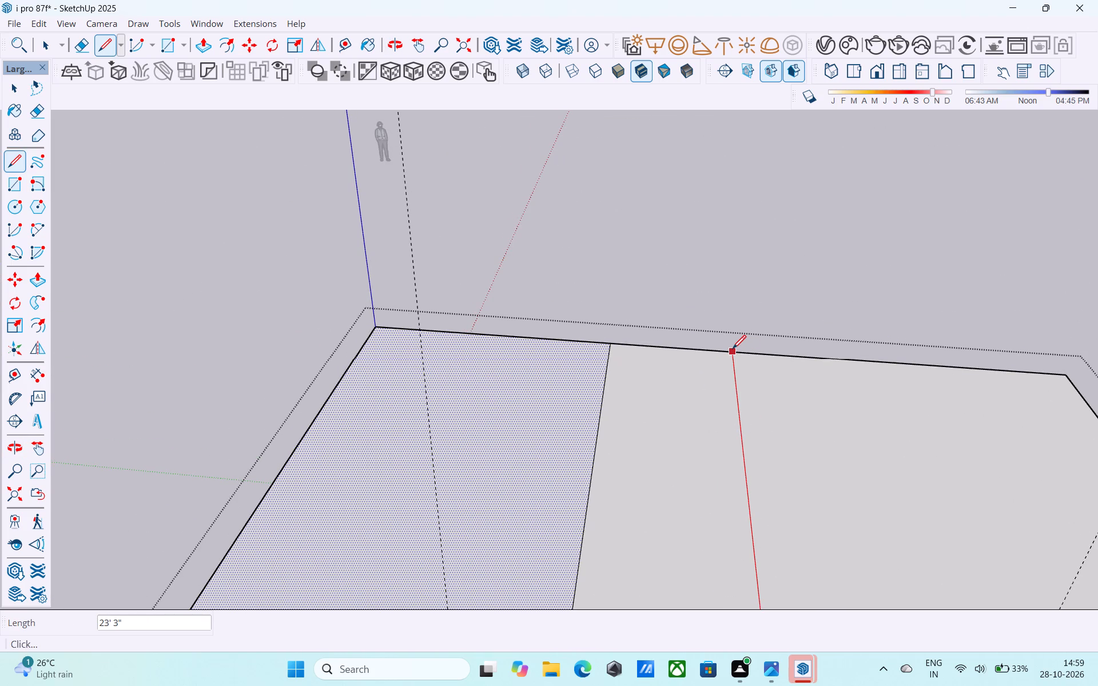
left_click(733, 350)
Examine the divided roof slab, entrance passage, projecting frames and corner window from several angles.
scroll(725, 342, "down", 11)
middle_click_drag(753, 429, 717, 425, "shift")
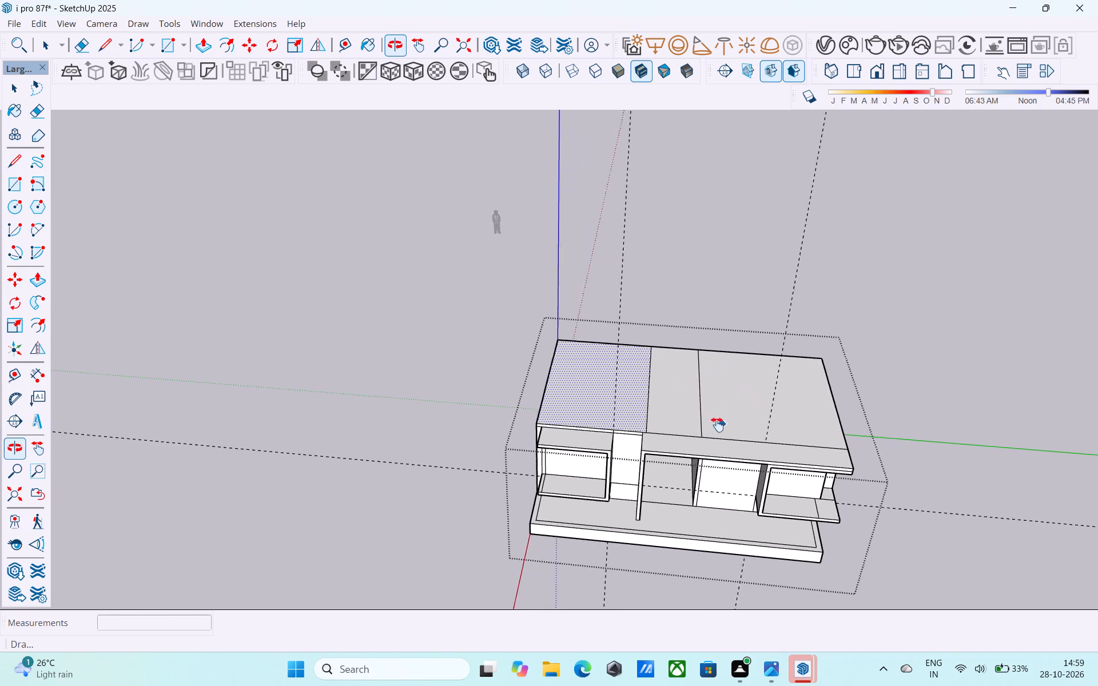
middle_click_drag(717, 425, 690, 429, "shift")
middle_click_drag(696, 433, 692, 427)
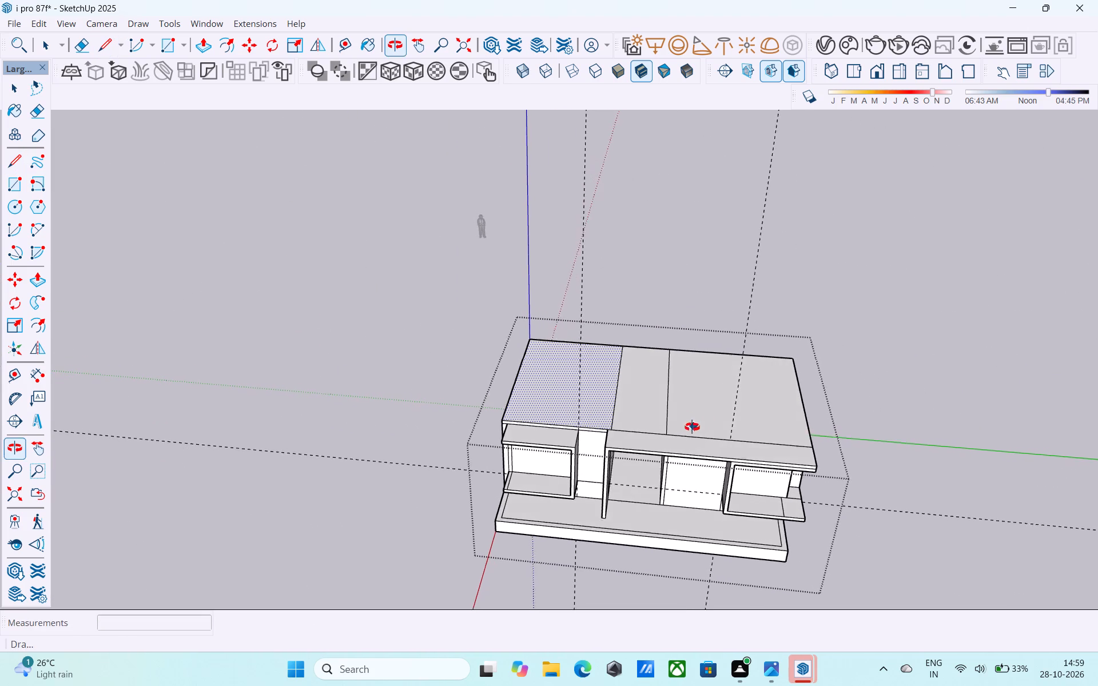
middle_click_drag(692, 427, 691, 426)
scroll(578, 430, "up", 8)
key("space")
middle_click_drag(580, 418, 795, 389)
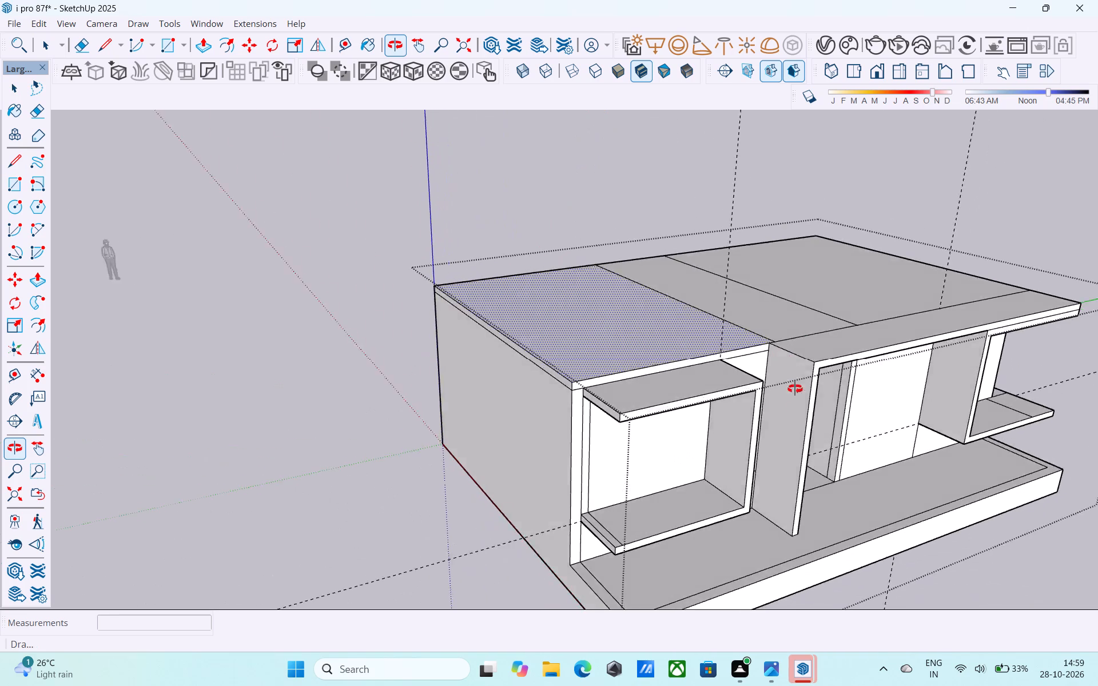
middle_click_drag(795, 389, 791, 429)
middle_click_drag(669, 457, 620, 432, "shift")
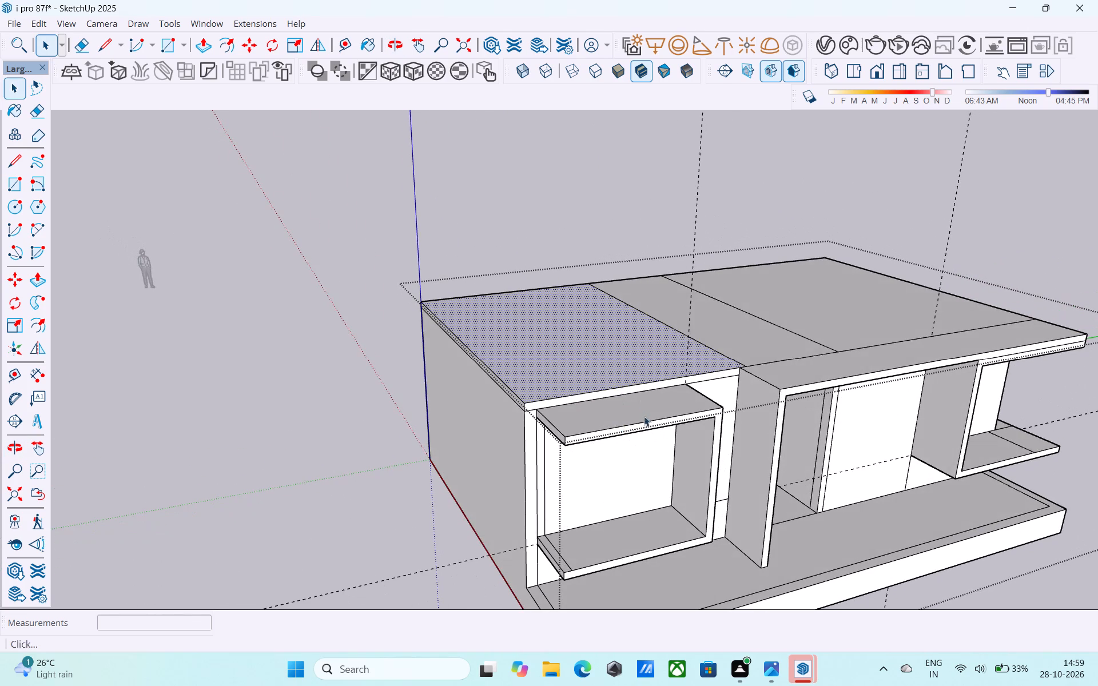
middle_click_drag(645, 418, 526, 384, "shift")
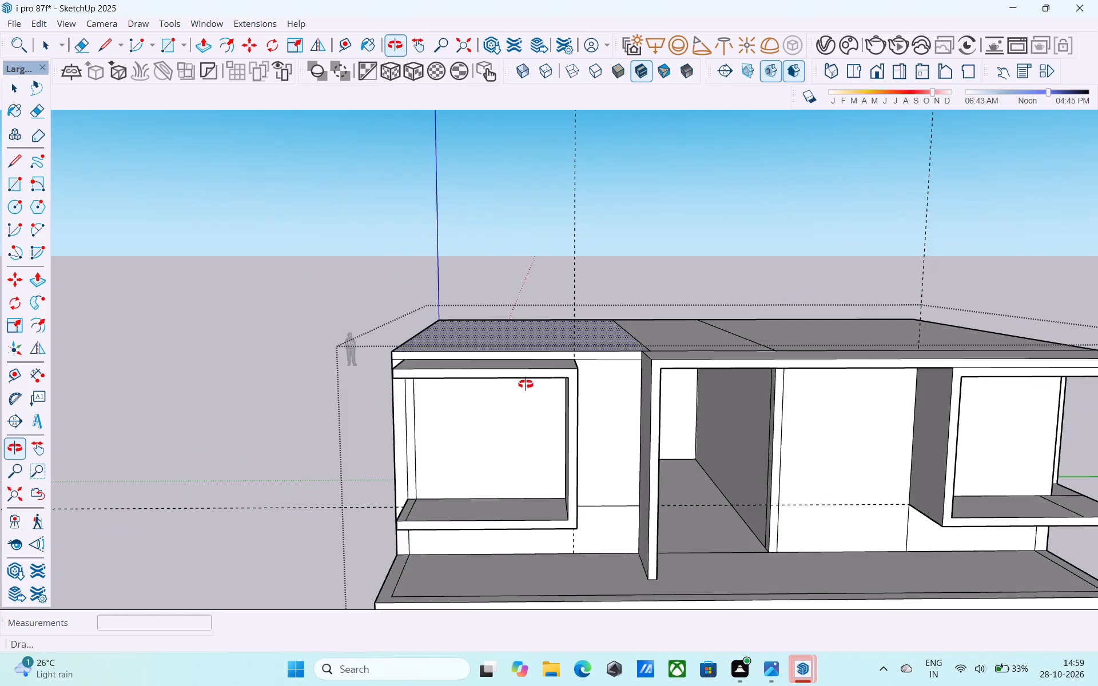
middle_click_drag(526, 384, 550, 352, "shift")
middle_click_drag(694, 465, 530, 465)
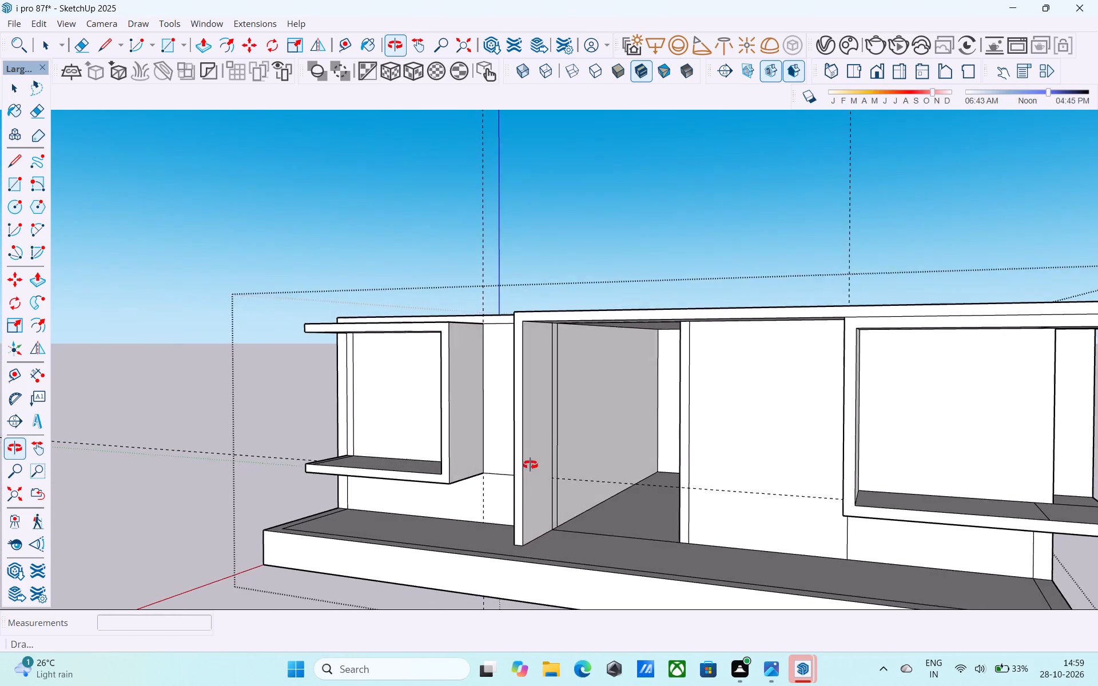
middle_click_drag(530, 465, 520, 468)
middle_click(535, 468, "shift")
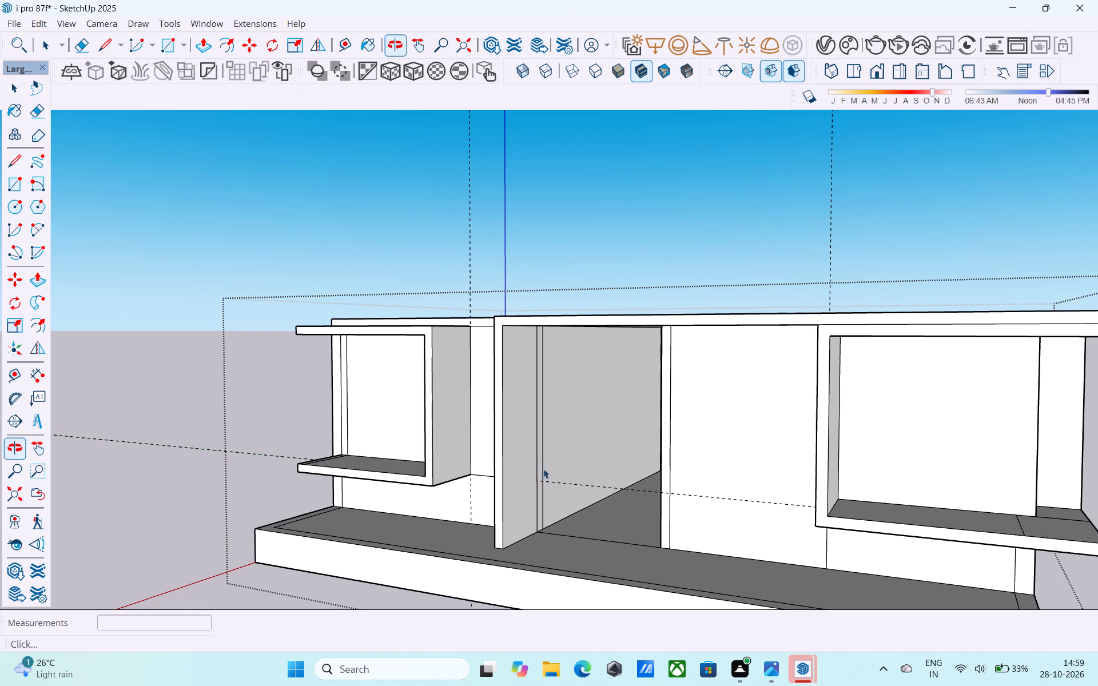
middle_click_drag(710, 520, 437, 477, "shift")
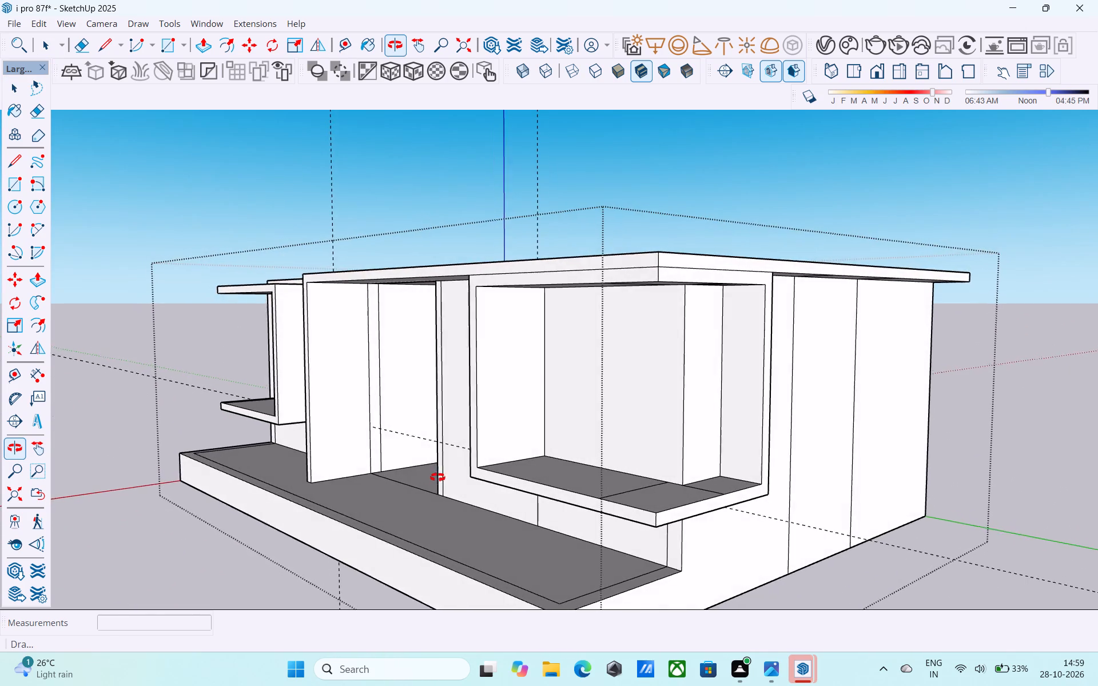
middle_click_drag(437, 477, 617, 589, "shift")
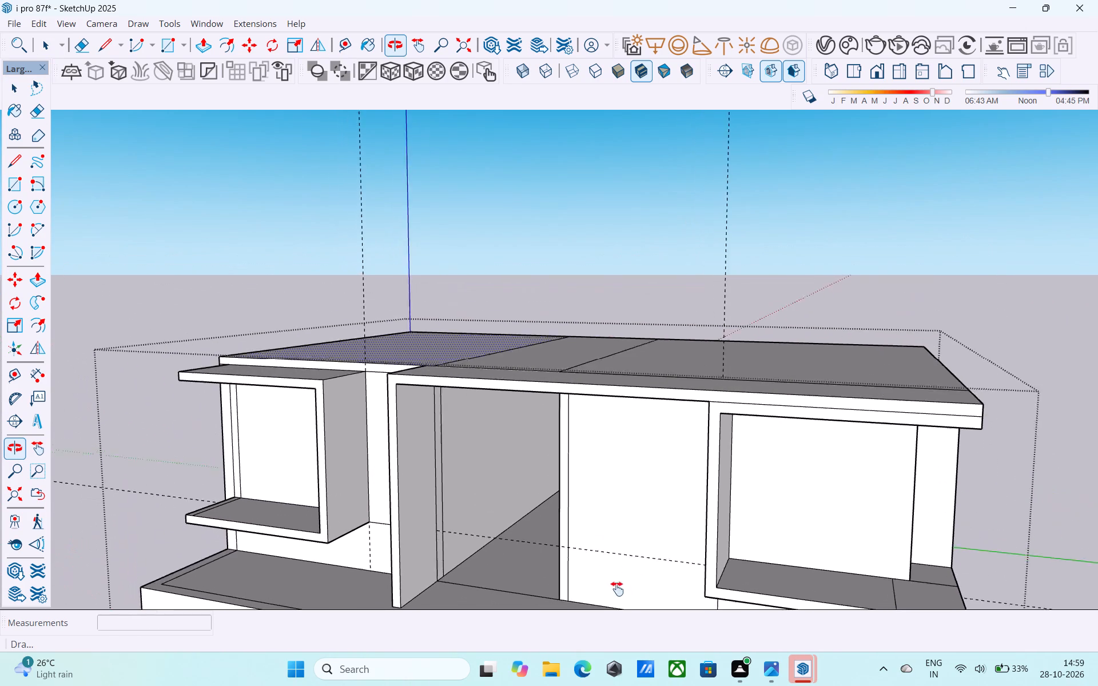
Offset the outline of the roof slab's division on the origin side inward by 9" to form a wall strip.
middle_click_drag(617, 589, 618, 596, "shift")
middle_click_drag(559, 438, 624, 611)
scroll(447, 440, "up", 4)
left_click(429, 412)
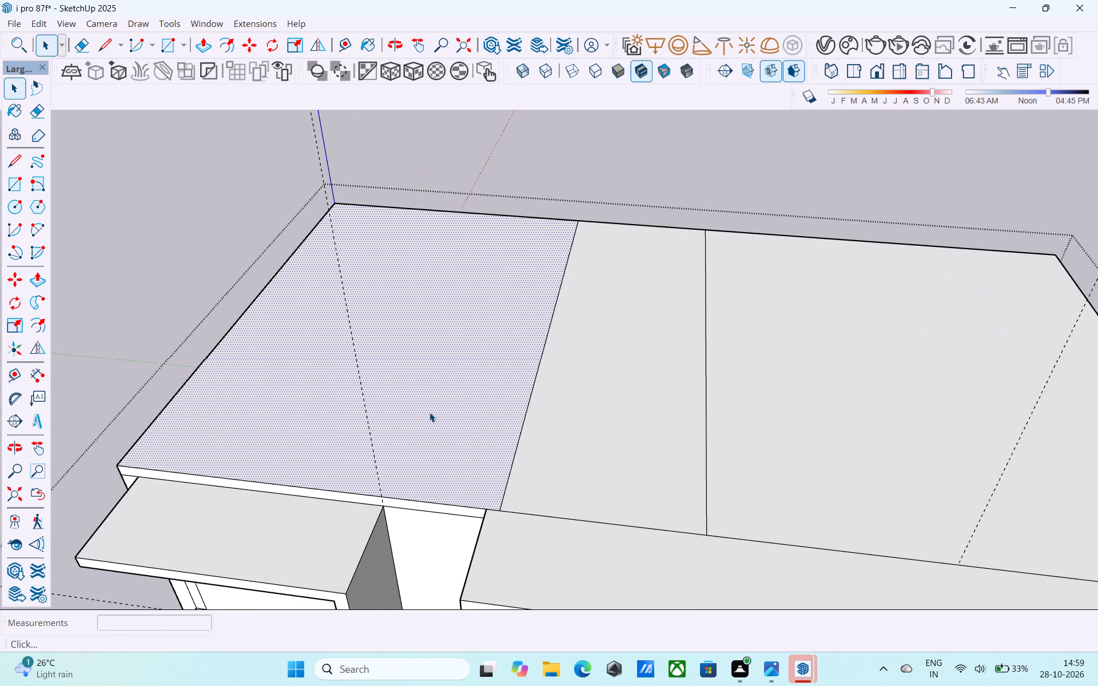
scroll(429, 412, "down", 3)
middle_click_drag(429, 413, 497, 442)
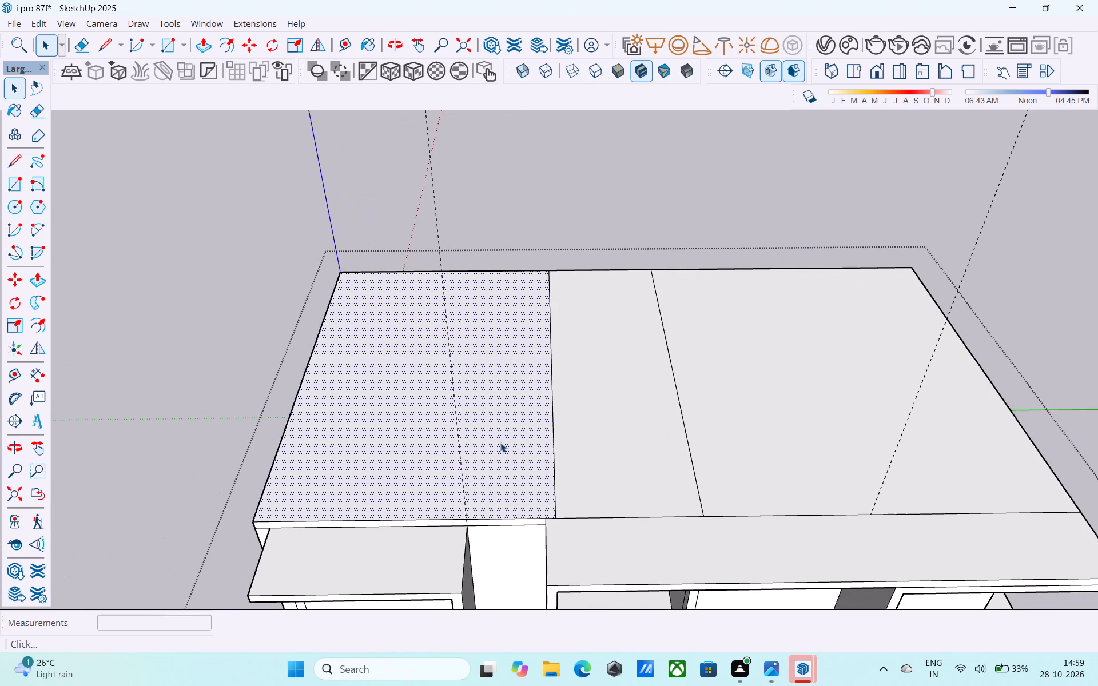
scroll(500, 442, "up", 3)
scroll(501, 443, "down", 4)
scroll(501, 443, "up", 4)
key("f")
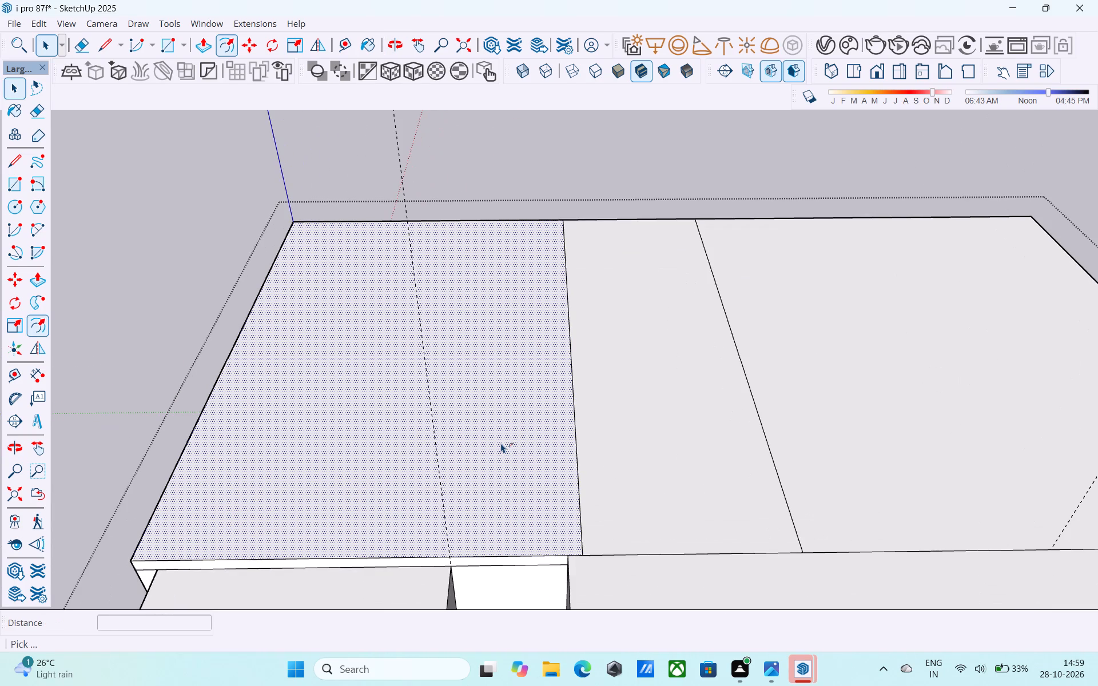
left_click(501, 443)
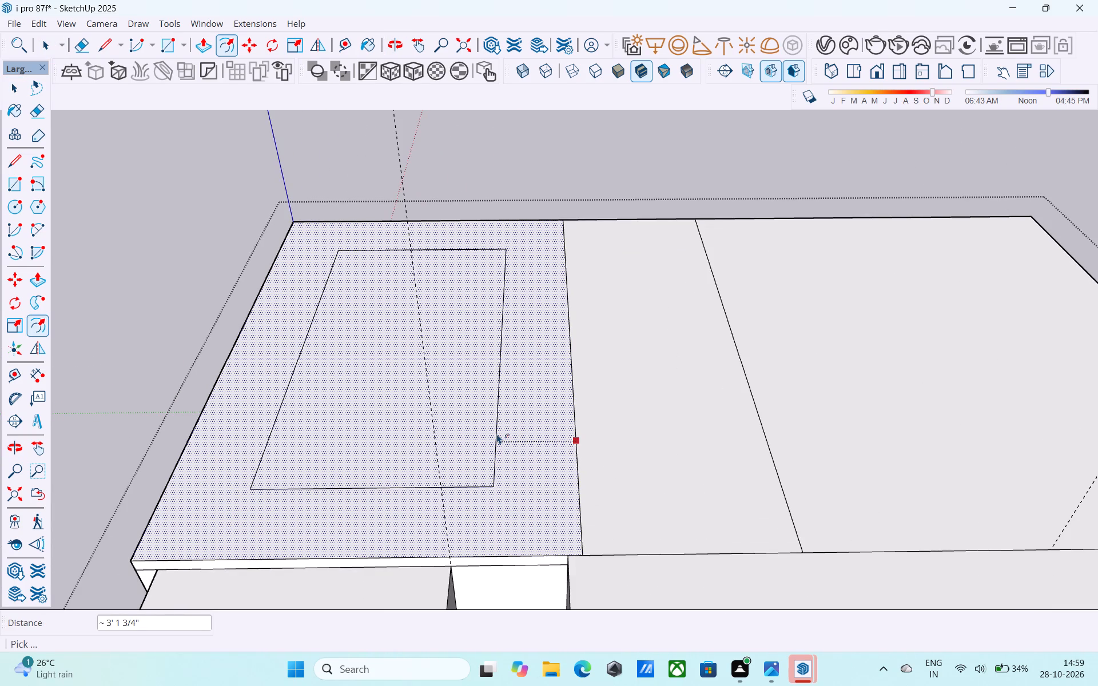
type("9\"")
key("Return")
key("space")
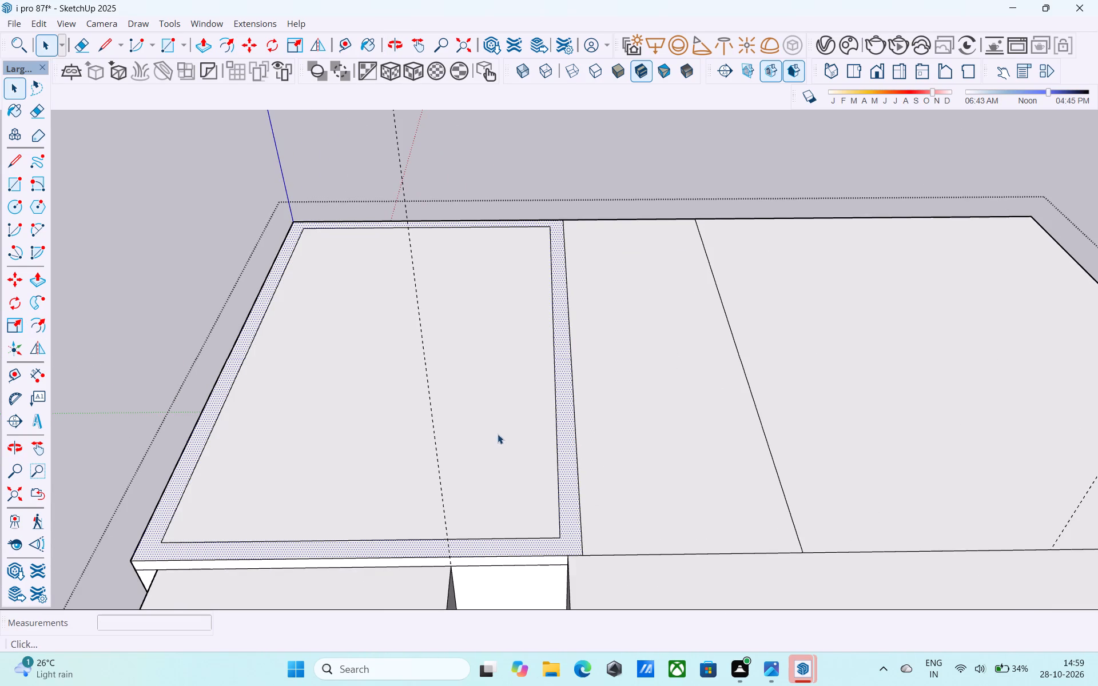
Offset the outline of the roof slab's large division, across the passage strip, inward by 9".
scroll(480, 434, "down", 5)
middle_click_drag(680, 450, 572, 444, "shift")
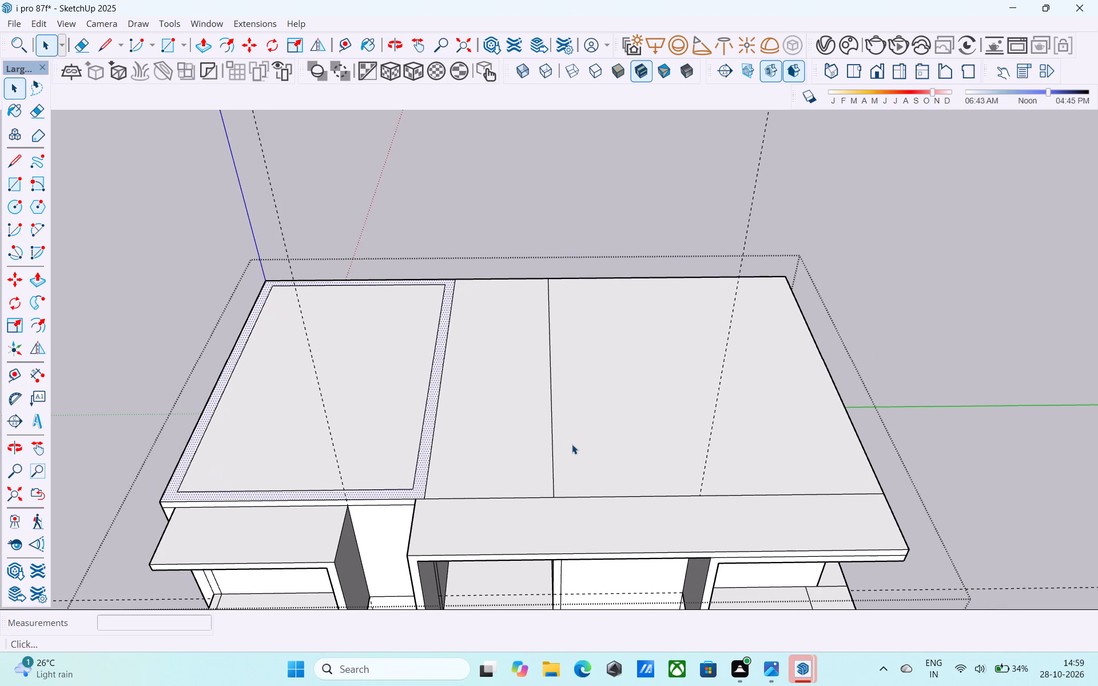
left_click(575, 449)
scroll(576, 449, "up", 3)
key("f")
left_click(576, 449)
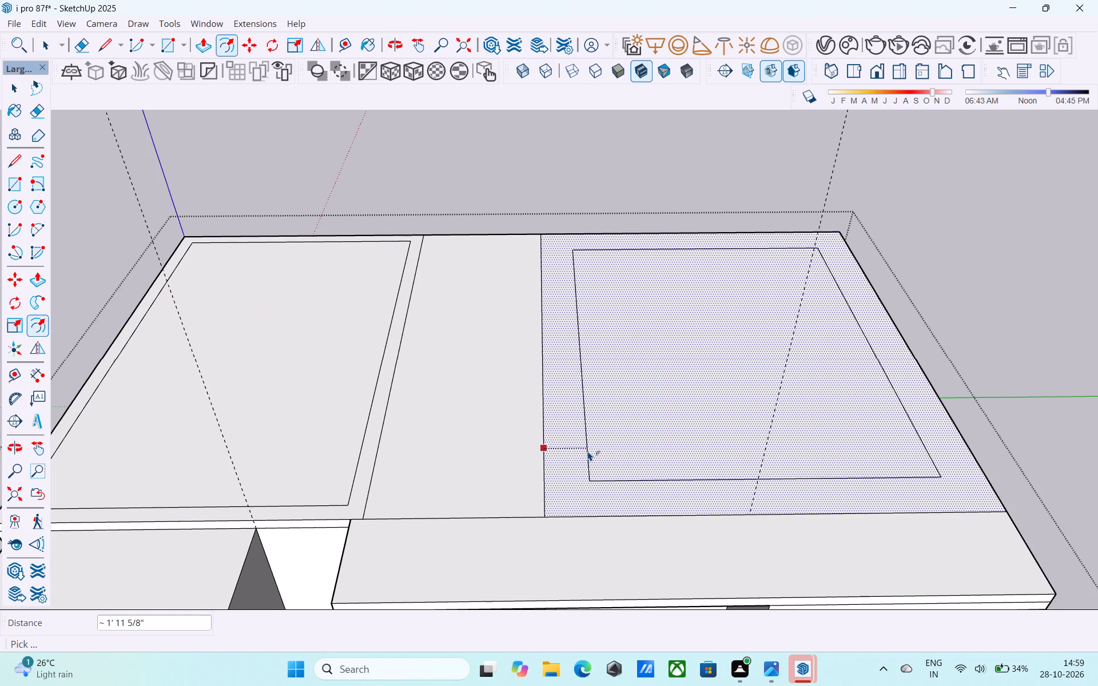
type("9\"")
key("Return")
key("space")
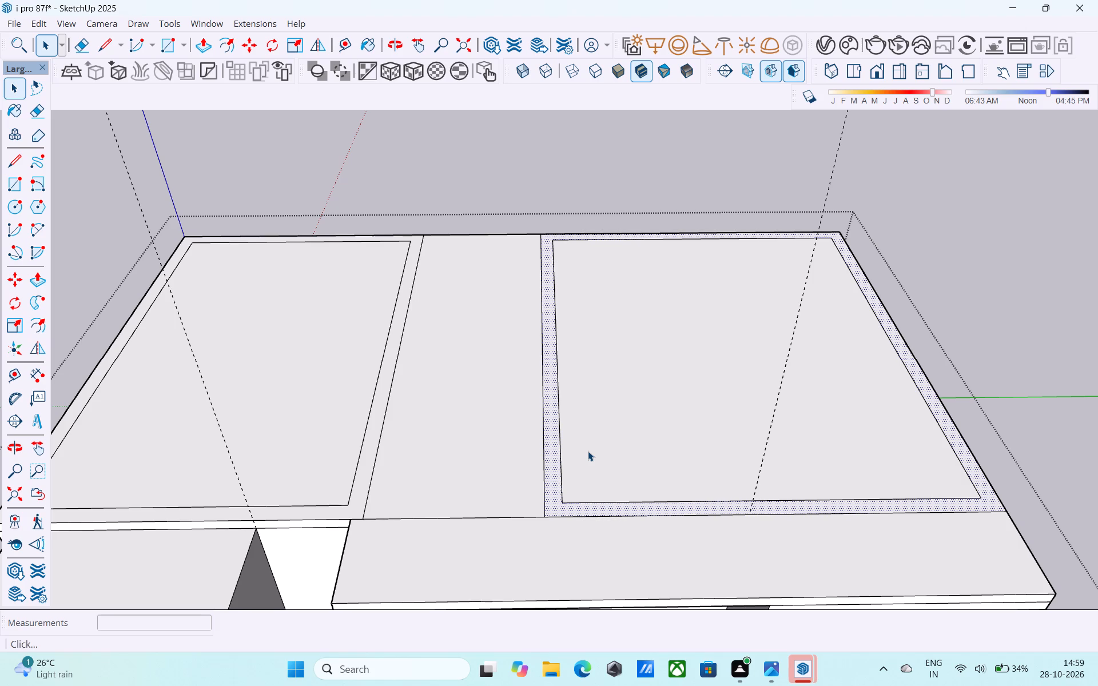
Examine the outlined roof divisions and the front elevation with its frames and entrance passage from several angles.
scroll(590, 456, "down", 1)
scroll(643, 512, "down", 2)
middle_click_drag(638, 518, 628, 514)
scroll(628, 514, "down", 3)
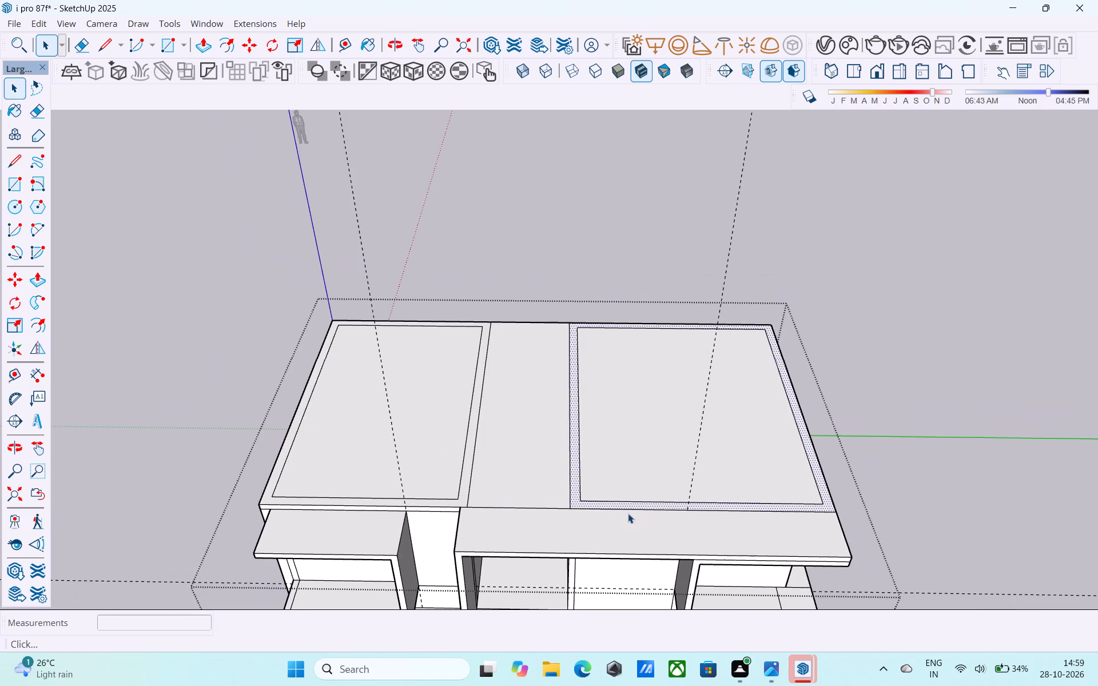
middle_click_drag(503, 528, 561, 520)
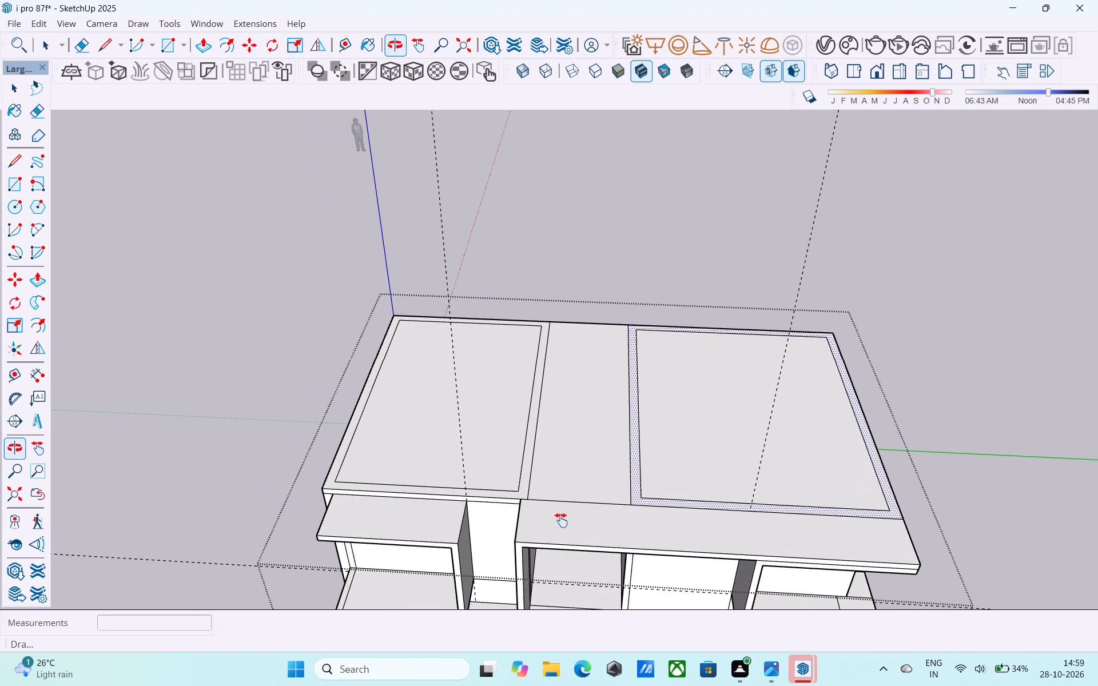
middle_click_drag(561, 520, 562, 520)
middle_click_drag(576, 621, 617, 365, "shift")
scroll(608, 394, "down", 3)
middle_click_drag(579, 481, 599, 295)
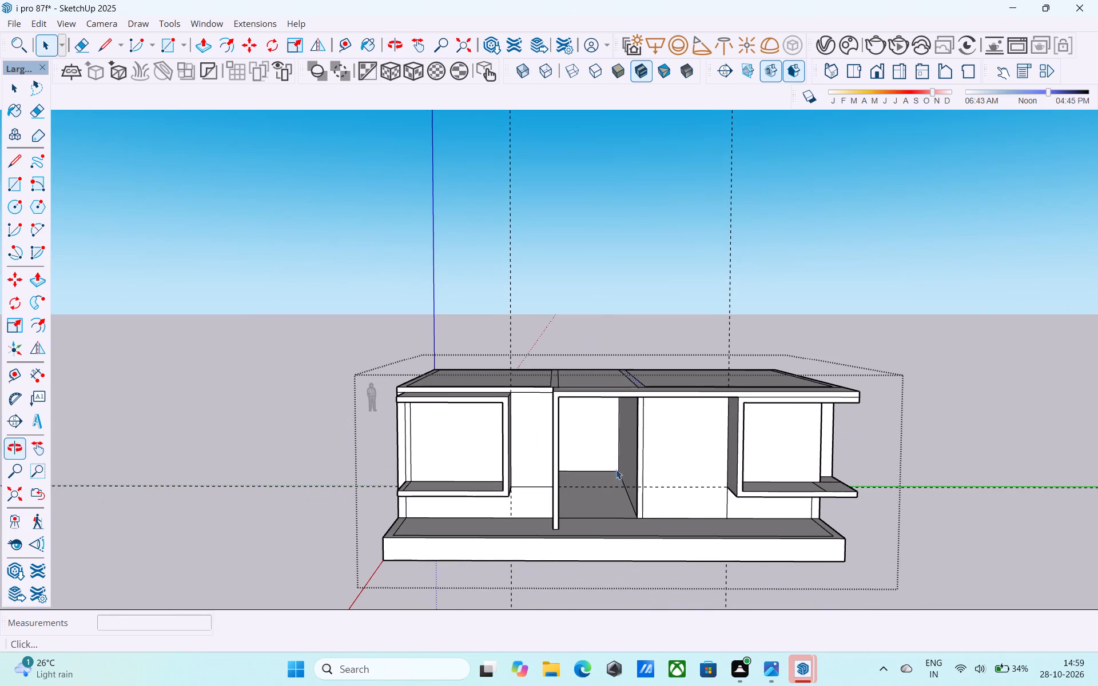
scroll(615, 474, "up", 1)
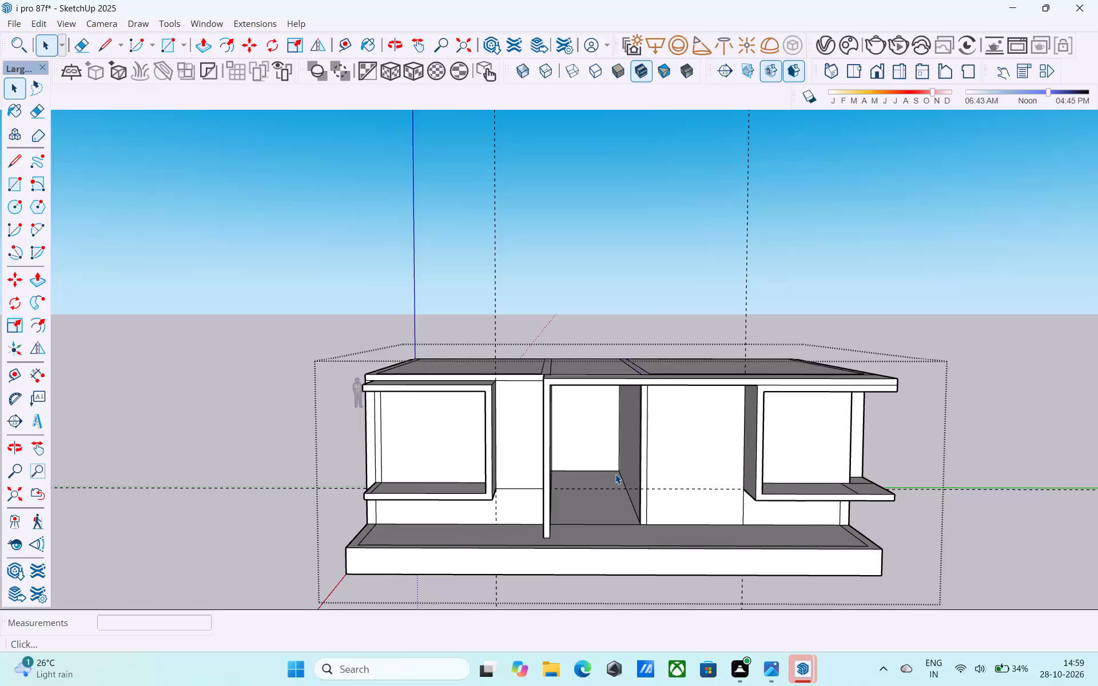
scroll(615, 474, "up", 2)
scroll(615, 474, "down", 4)
middle_click_drag(616, 481, 637, 468)
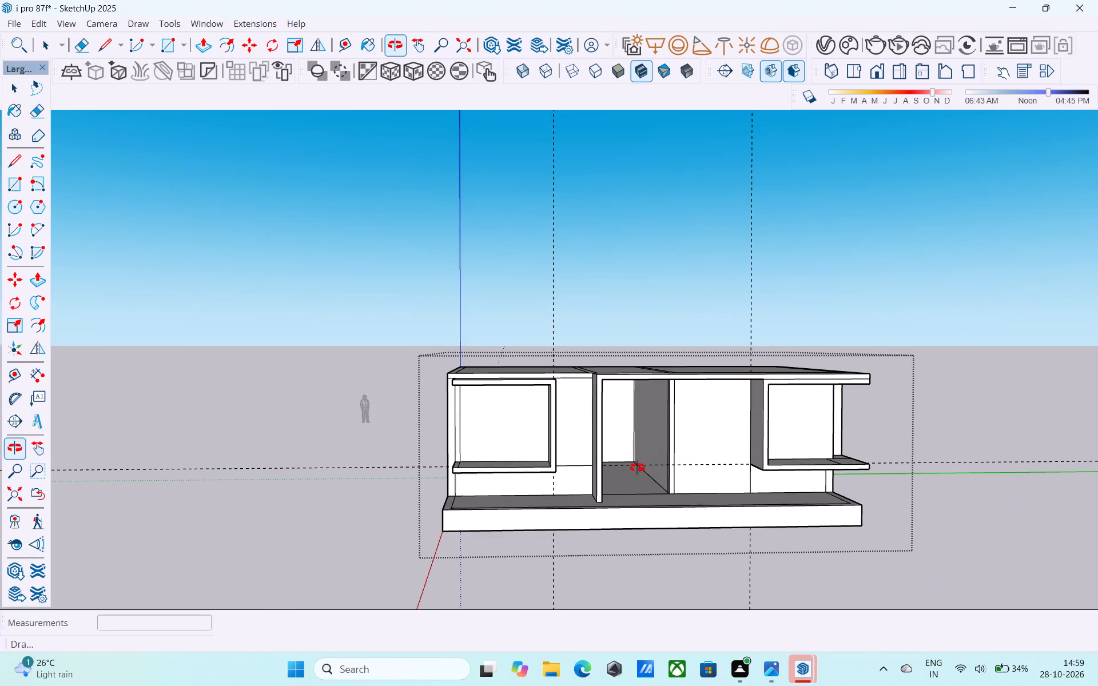
middle_click_drag(637, 468, 639, 469)
middle_click_drag(639, 469, 632, 488)
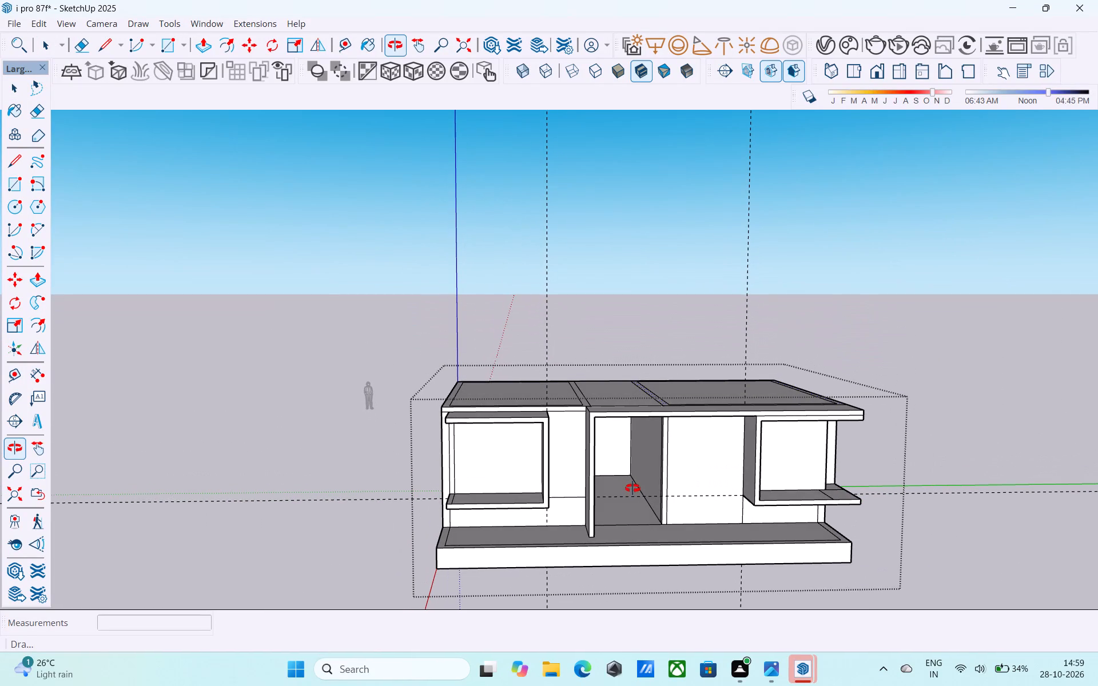
middle_click_drag(632, 488, 624, 550)
middle_click_drag(603, 518, 606, 524)
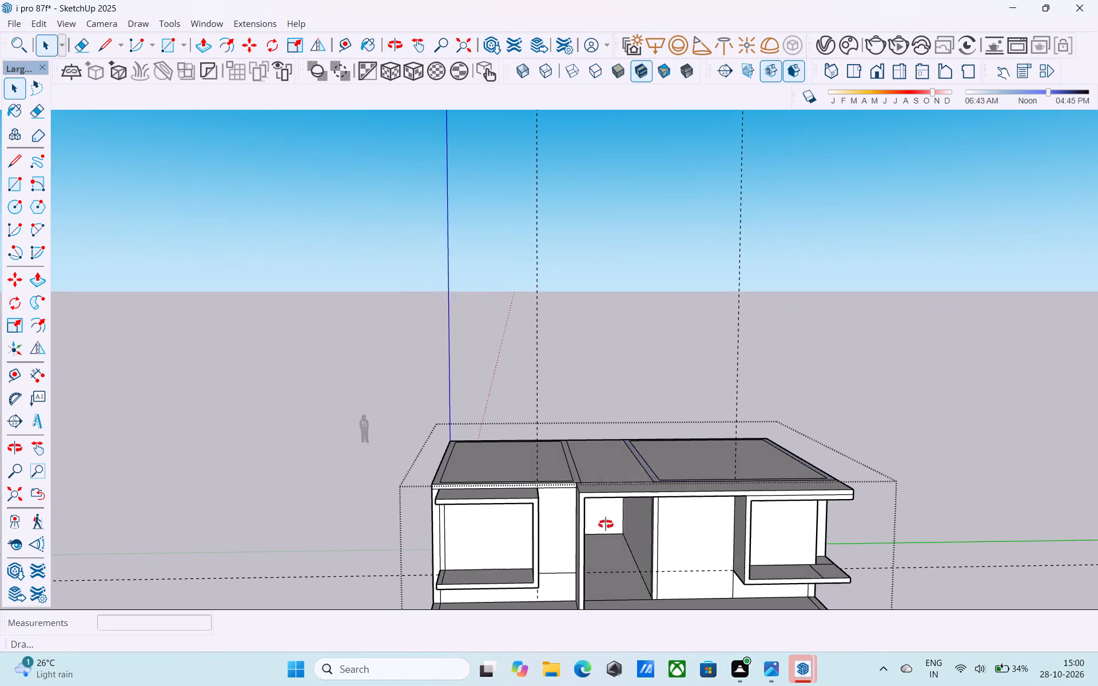
middle_click_drag(606, 524, 617, 553)
middle_click_drag(559, 553, 522, 529)
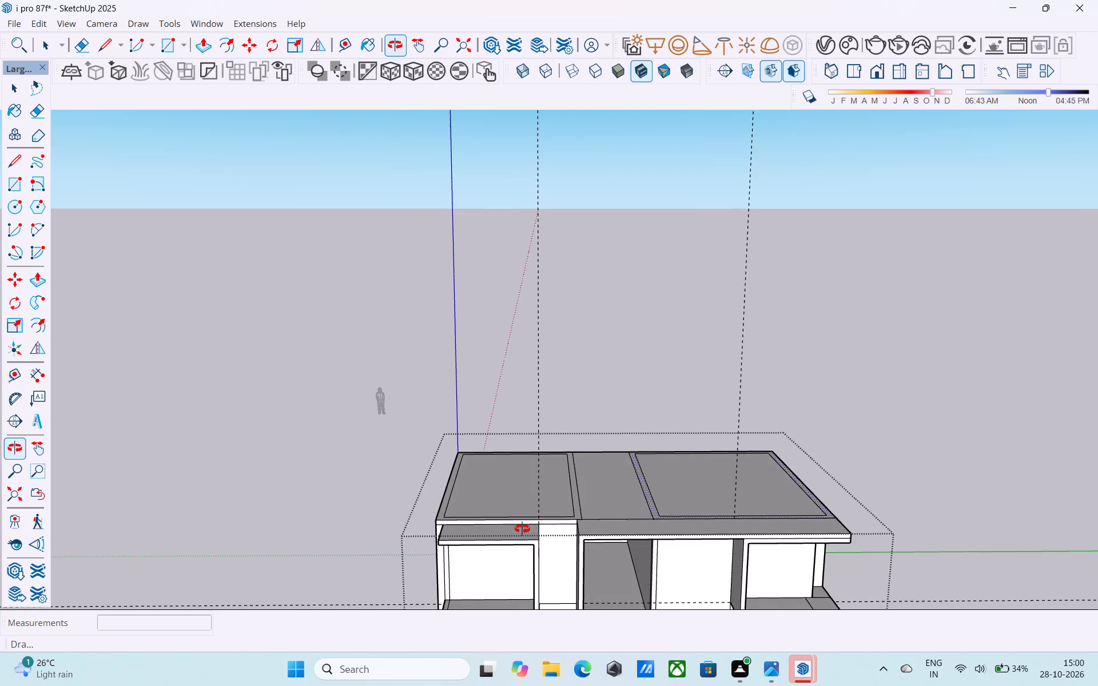
middle_click_drag(522, 529, 531, 553)
scroll(530, 523, "up", 6)
scroll(507, 512, "down", 2)
middle_click_drag(502, 518, 474, 536)
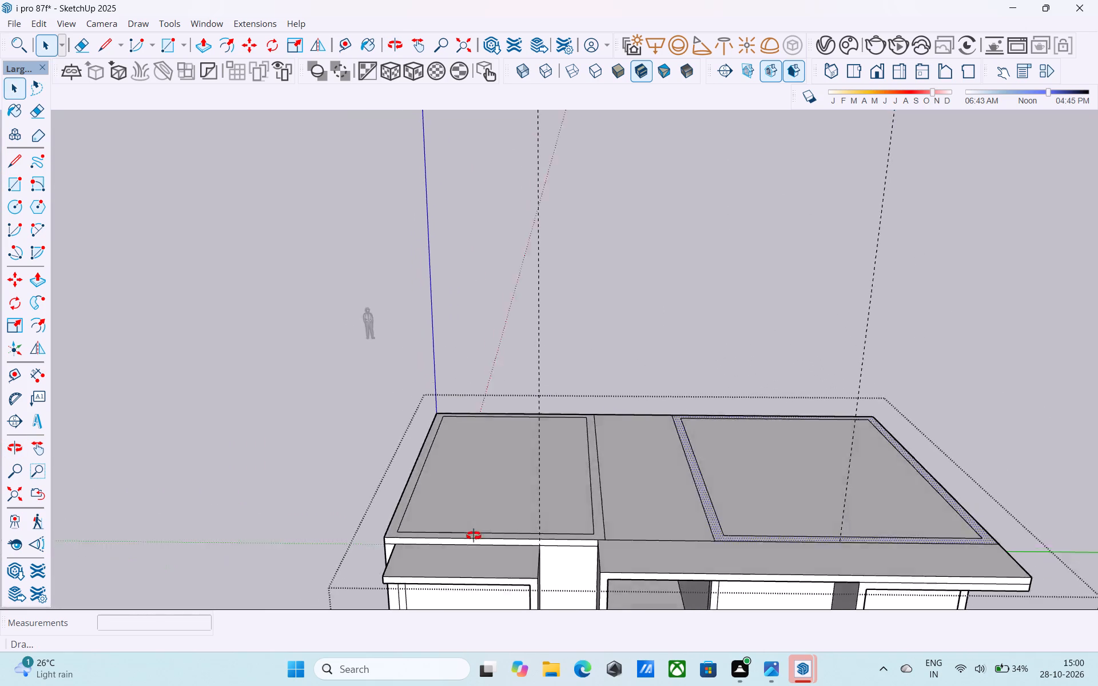
middle_click_drag(474, 536, 445, 503)
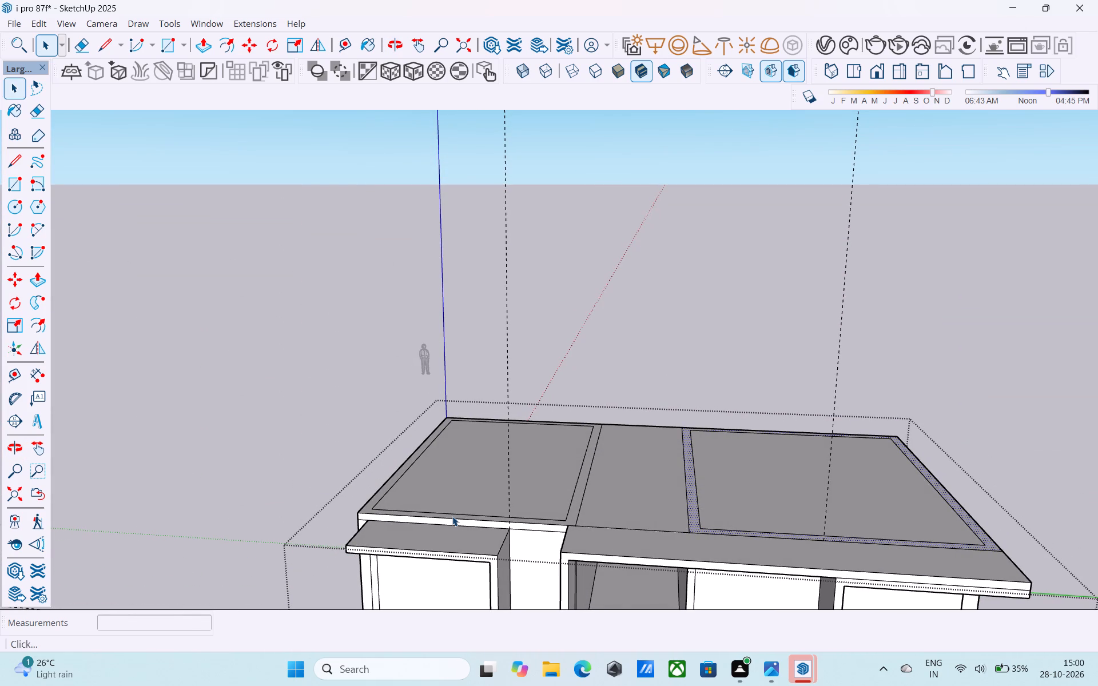
Push/Pull the 9" wall strip of the origin-side roof division up 10' to form upper-floor walls.
middle_click_drag(490, 525, 455, 551)
scroll(512, 544, "up", 7)
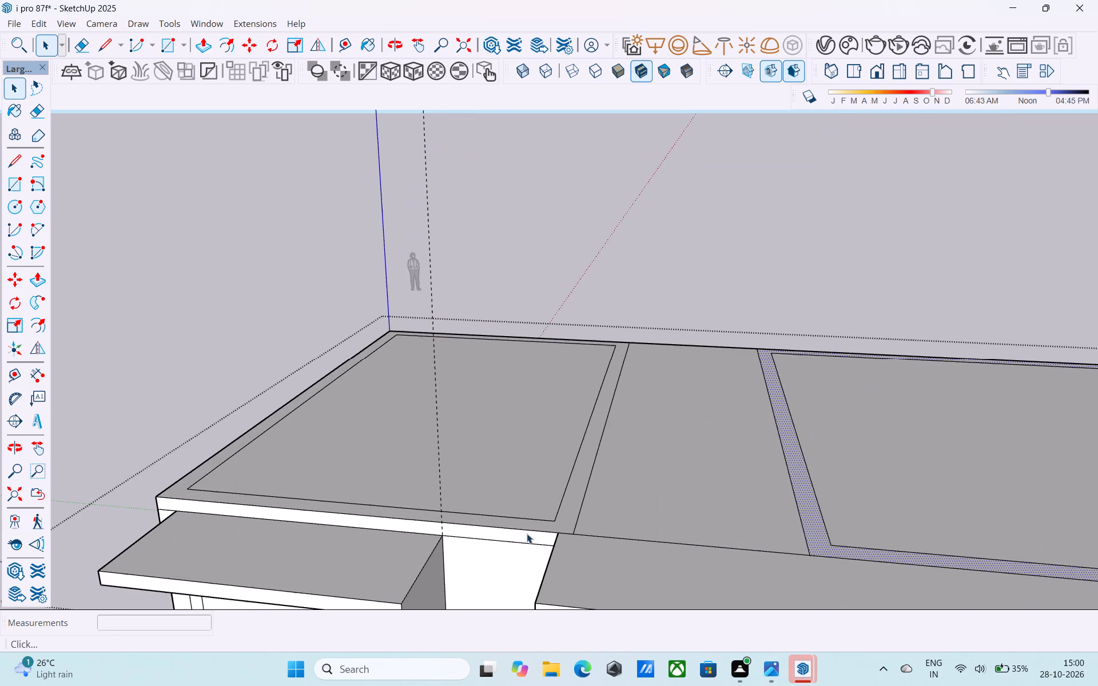
left_click(550, 525)
scroll(574, 518, "up", 8)
key("p")
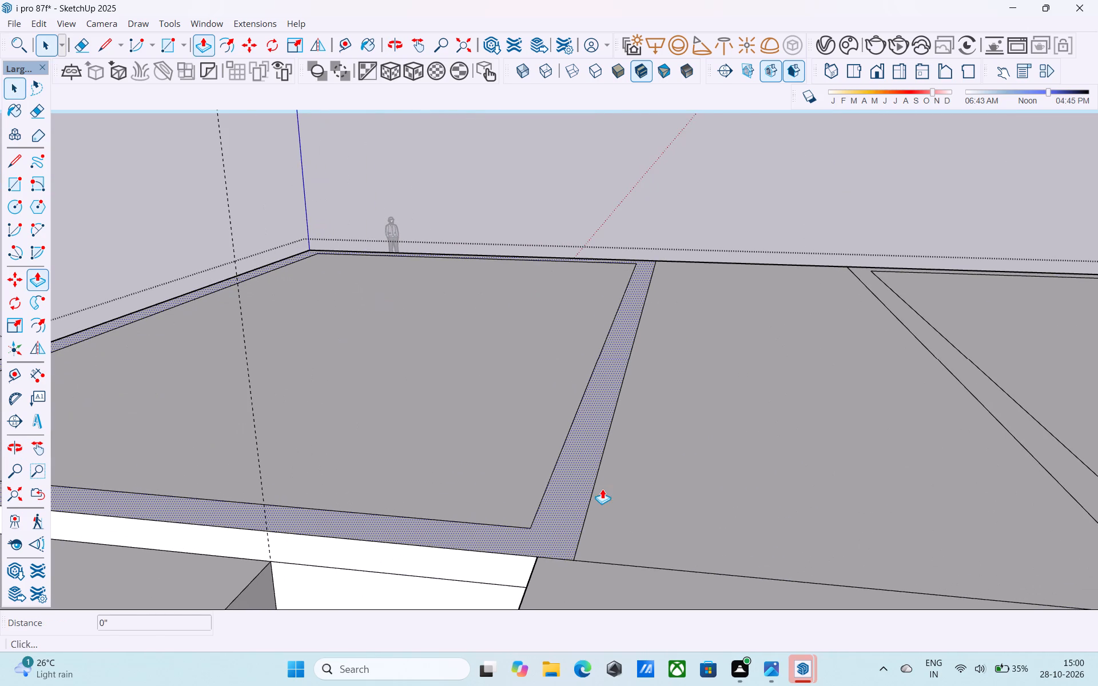
left_click(586, 479)
type("10'")
key("Return")
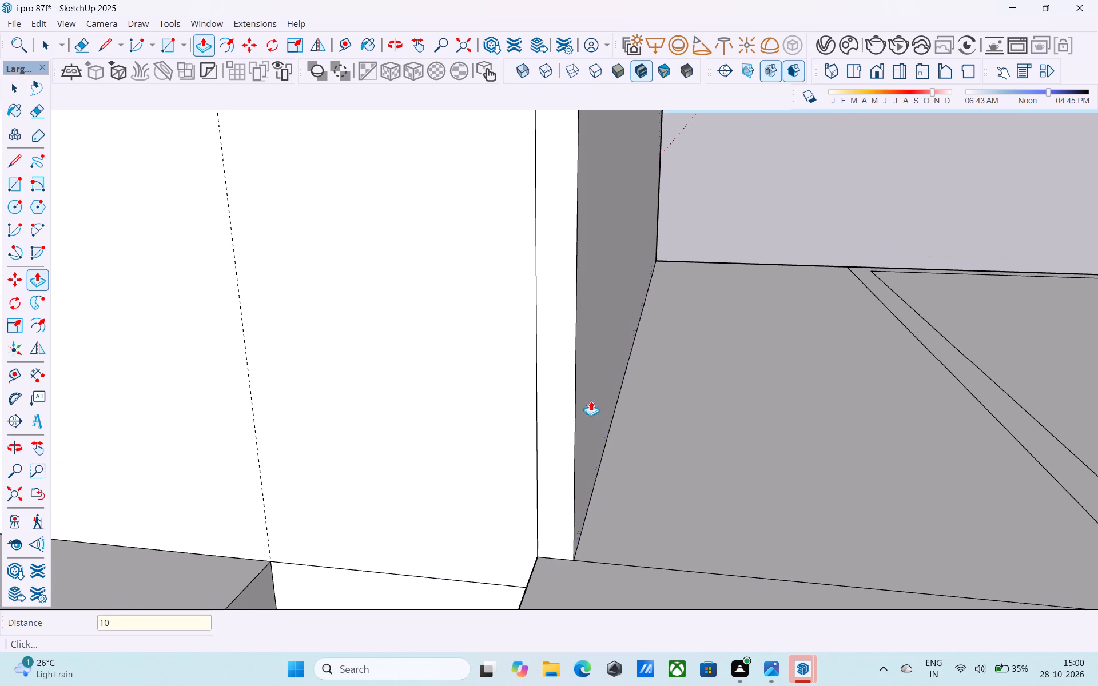
Raise the 9" wall strip around the large roof division by the same 10' with Push/Pull.
scroll(566, 379, "down", 15)
middle_click_drag(726, 385, 713, 448)
scroll(662, 471, "up", 1)
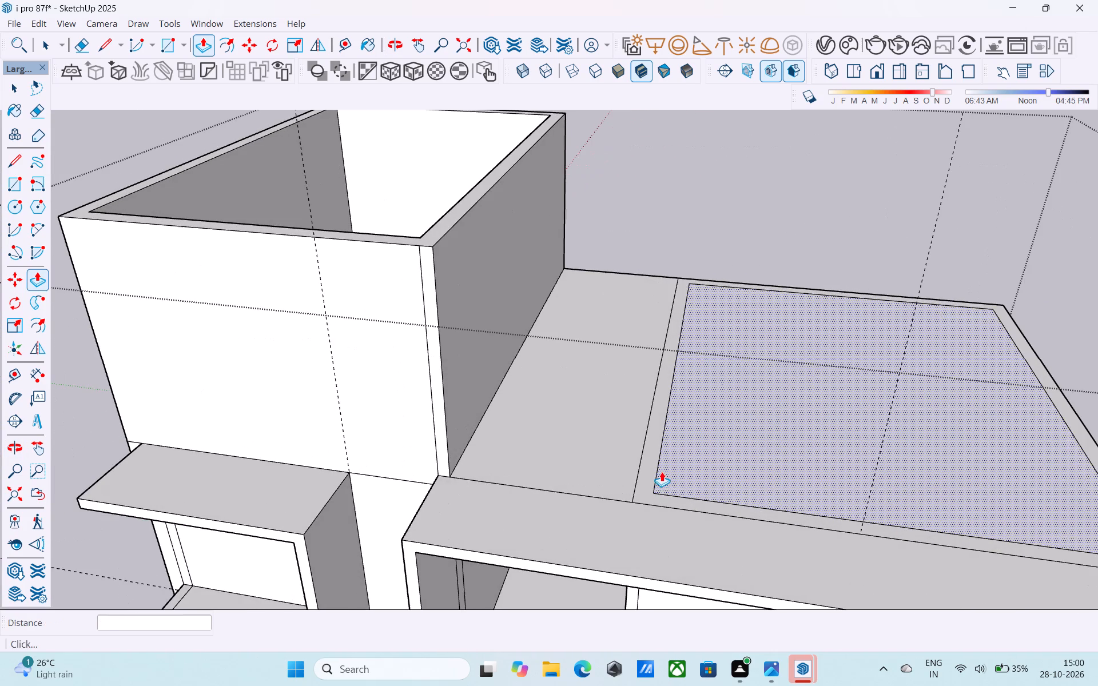
scroll(662, 472, "up", 1)
double_click(654, 474)
scroll(654, 474, "down", 6)
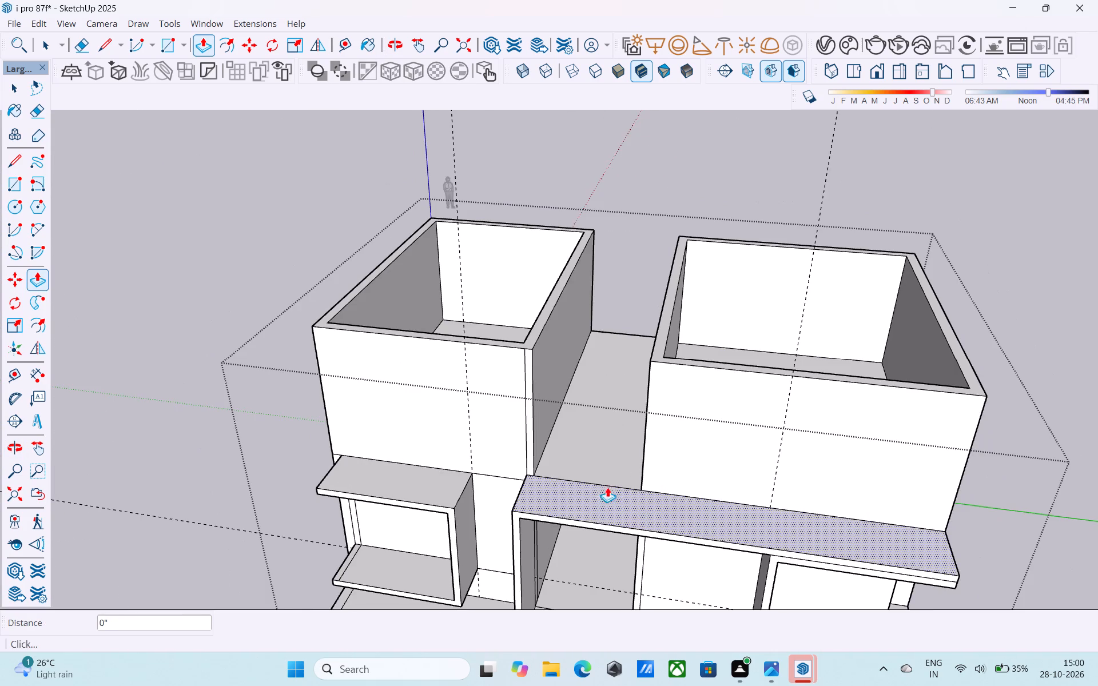
Undo the last wall push/pull above the larger room, beside the walled block.
middle_click_drag(606, 487, 1053, 442)
middle_click_drag(427, 438, 923, 424)
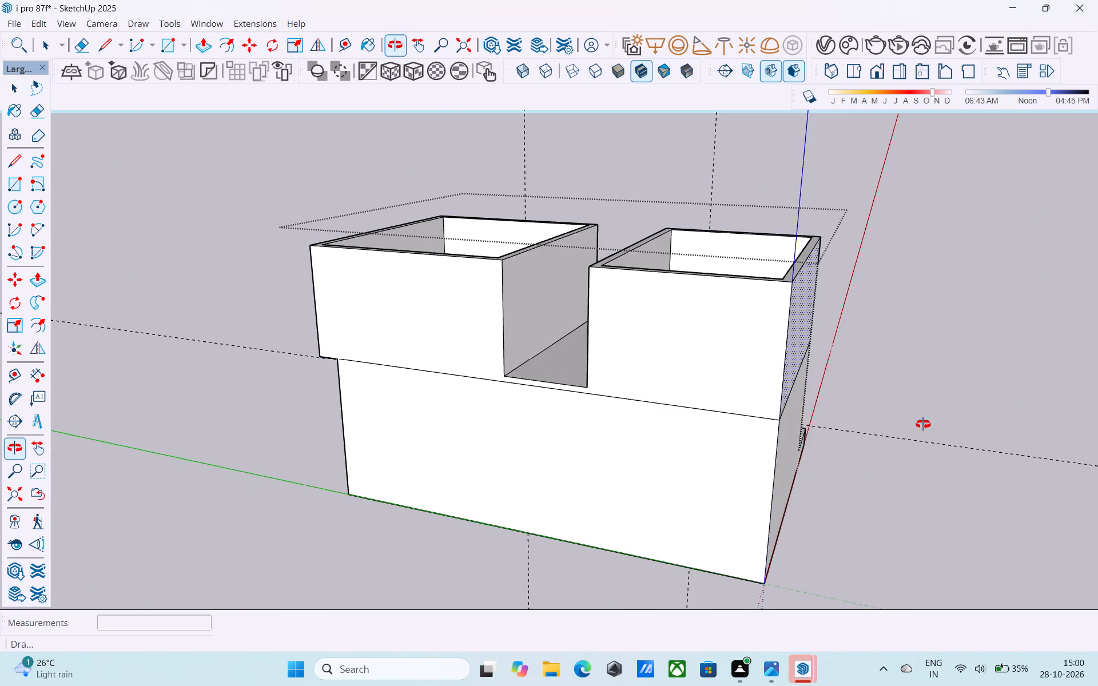
middle_click_drag(923, 424, 655, 217)
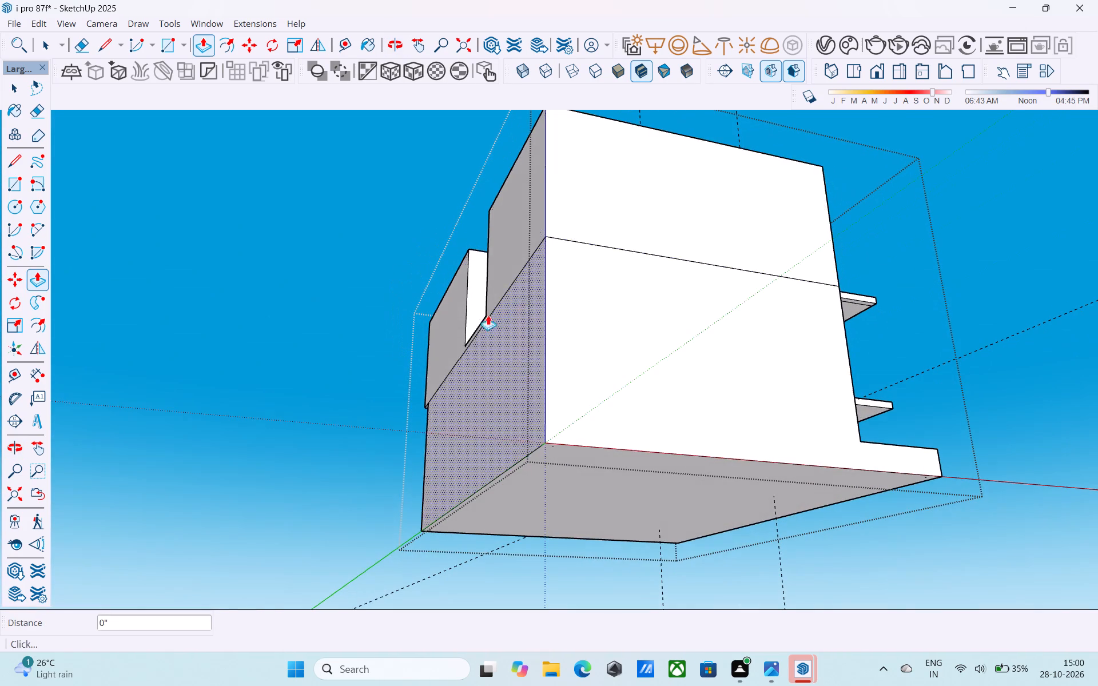
scroll(408, 388, "up", 5)
middle_click_drag(435, 385, 950, 355)
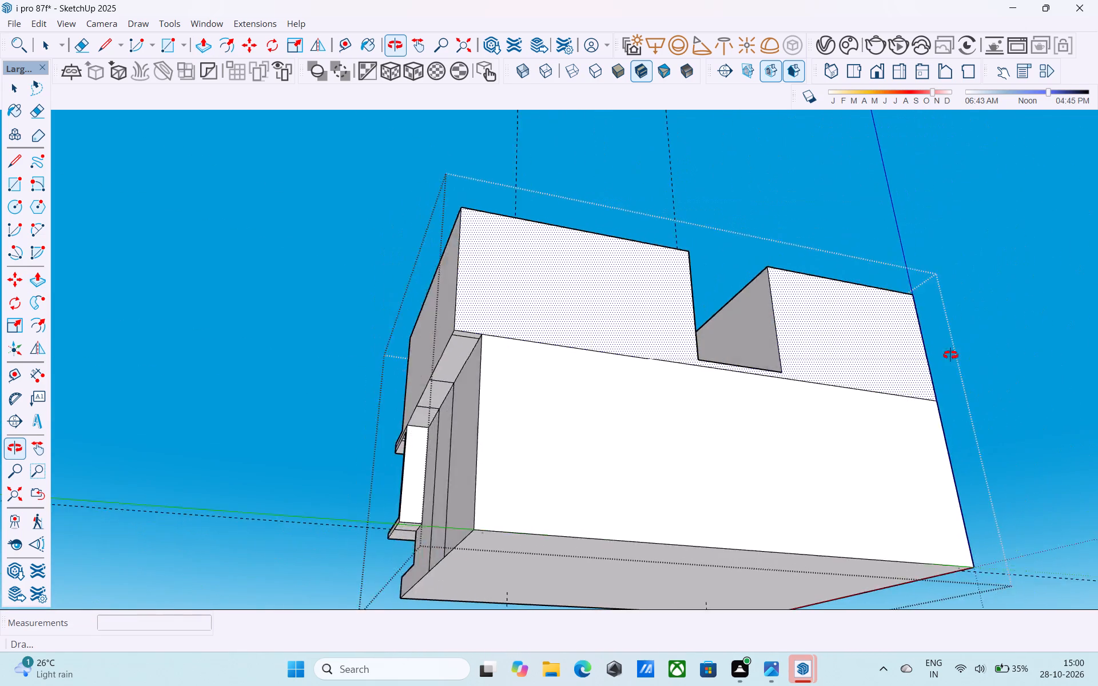
middle_click_drag(950, 355, 1009, 353)
middle_click_drag(449, 370, 984, 490)
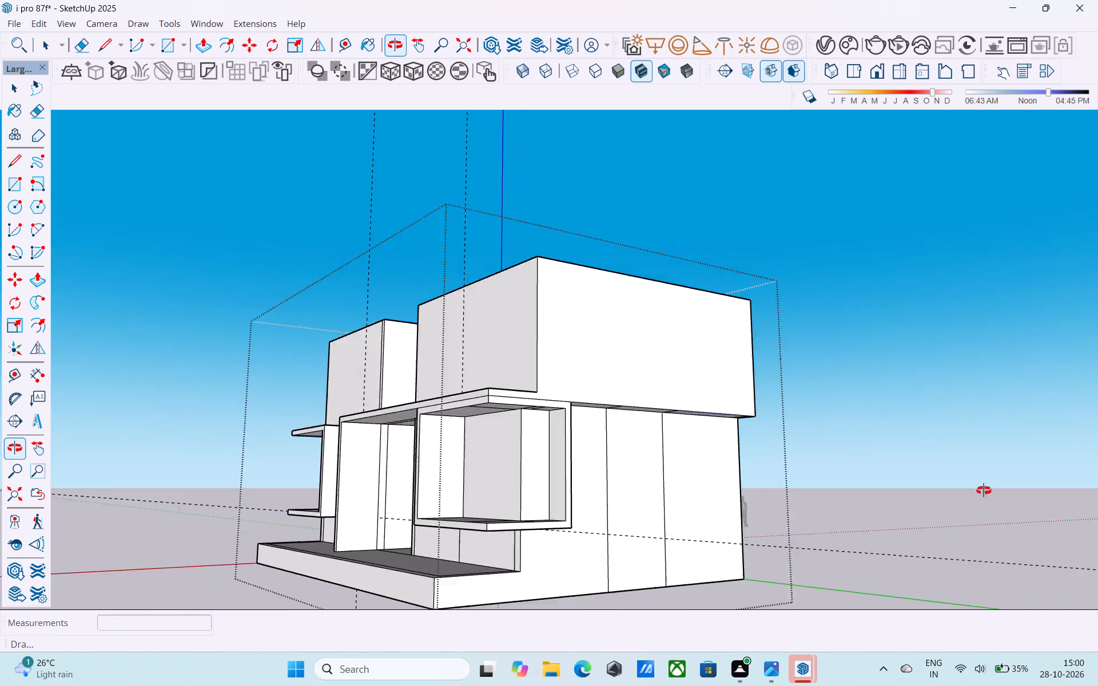
middle_click_drag(984, 490, 989, 515)
middle_click_drag(588, 344, 578, 370)
key("ctrl+z")
Draw a 21' 9" line across the inner roof rectangle, 1' inside and parallel to its outer side edge.
middle_click_drag(572, 377, 508, 336)
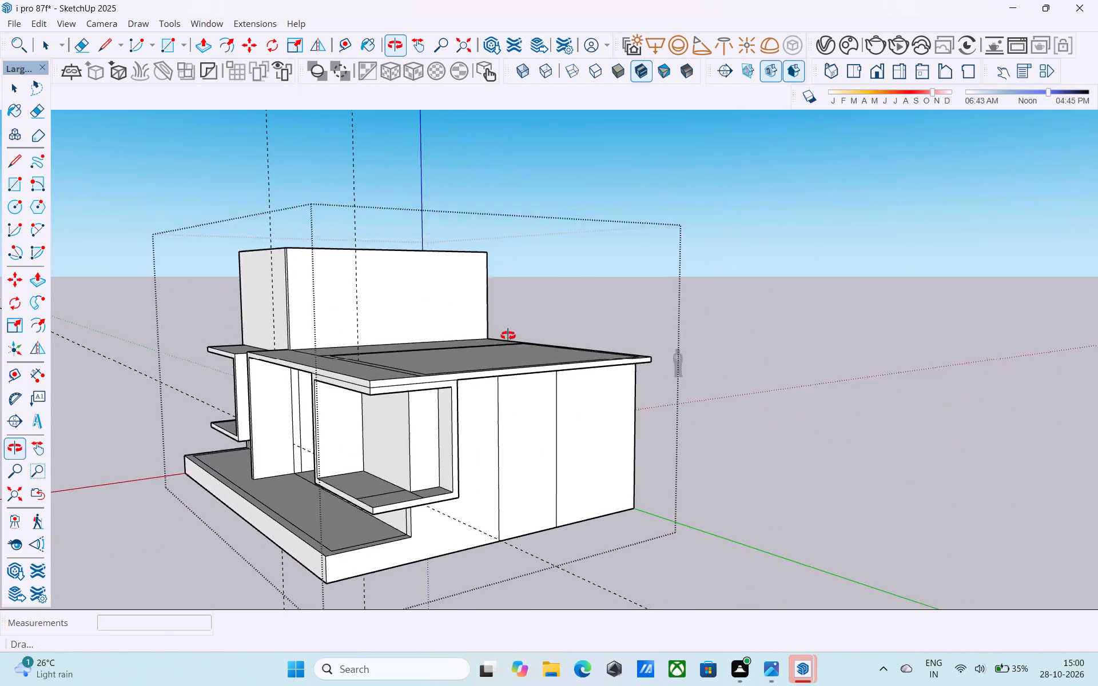
middle_click_drag(508, 336, 529, 428)
scroll(456, 465, "up", 9)
middle_click_drag(454, 470, 429, 395)
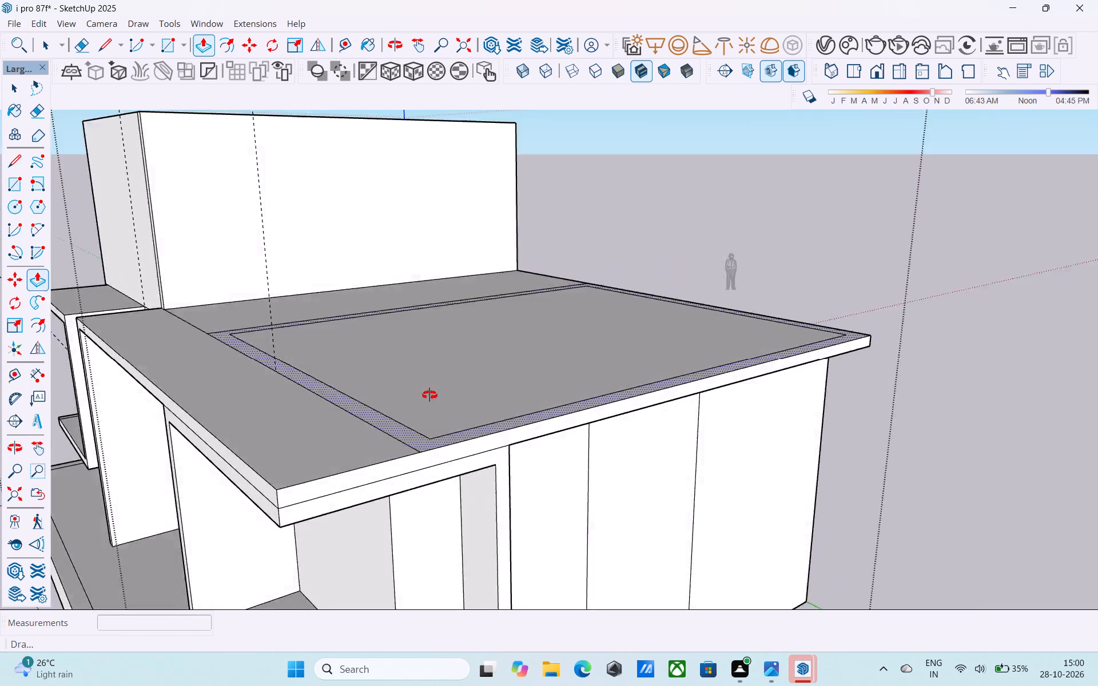
middle_click_drag(429, 395, 431, 256)
key("space")
type("l")
scroll(441, 394, "up", 4)
left_click(459, 392)
middle_click_drag(479, 279, 474, 421)
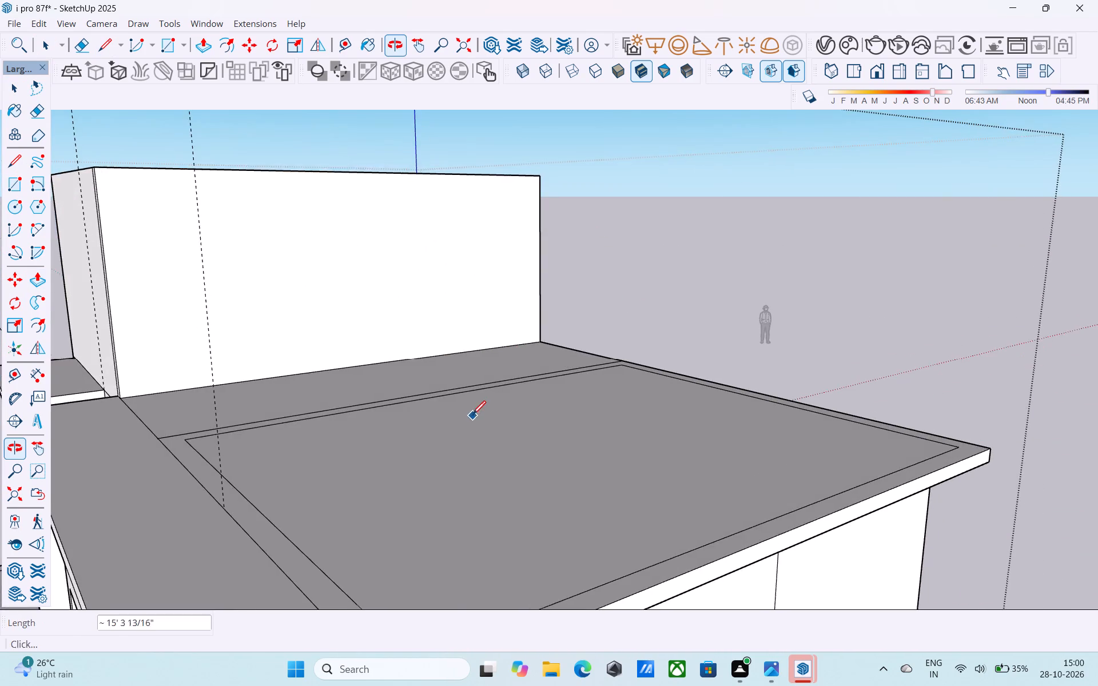
scroll(472, 416, "down", 4)
middle_click_drag(466, 437, 458, 403)
scroll(461, 484, "up", 4)
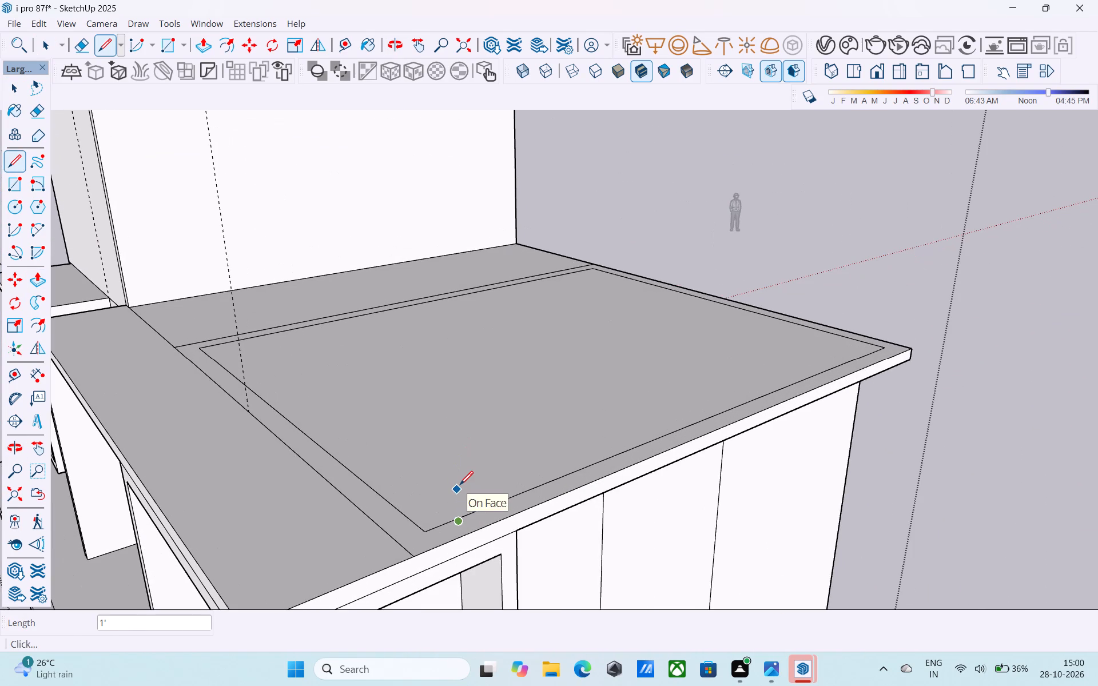
left_click(460, 486)
left_click(403, 517)
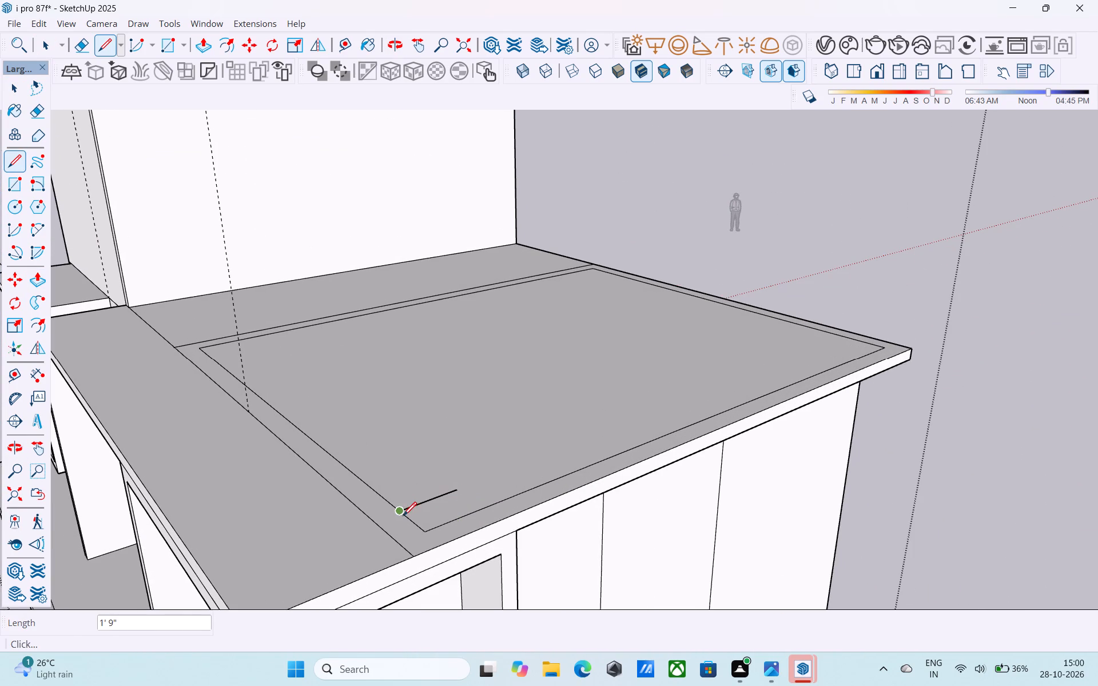
left_click(400, 514)
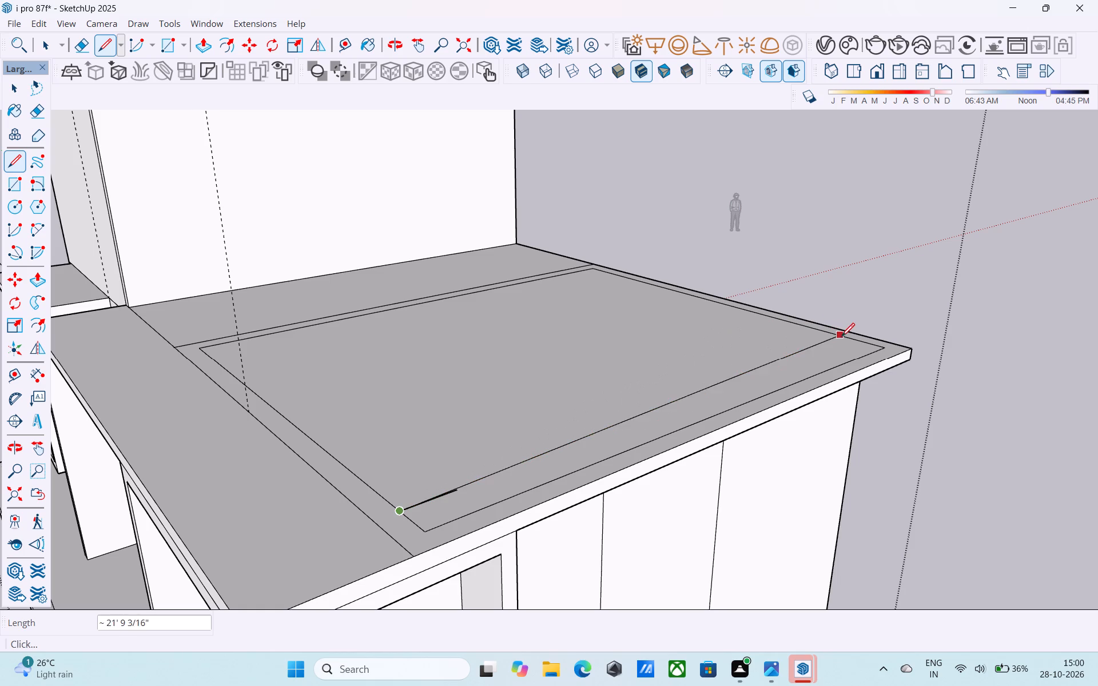
left_click(853, 341)
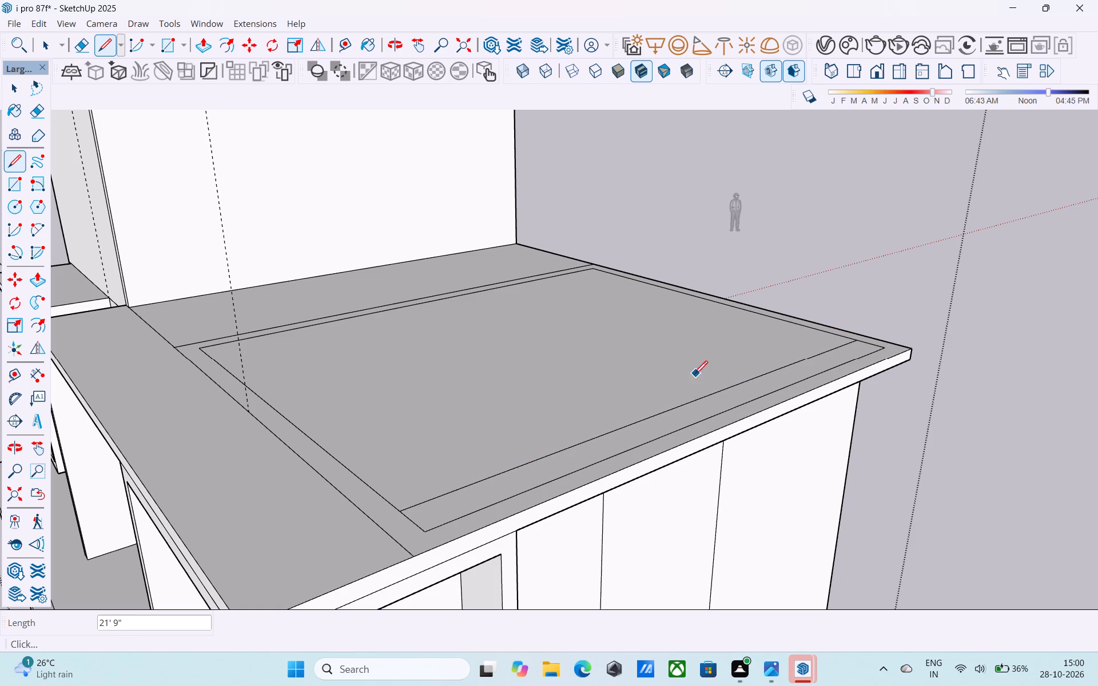
Erase the inner rectangle's old side edge and front corner stub outside the new line.
key("e")
left_click(424, 534)
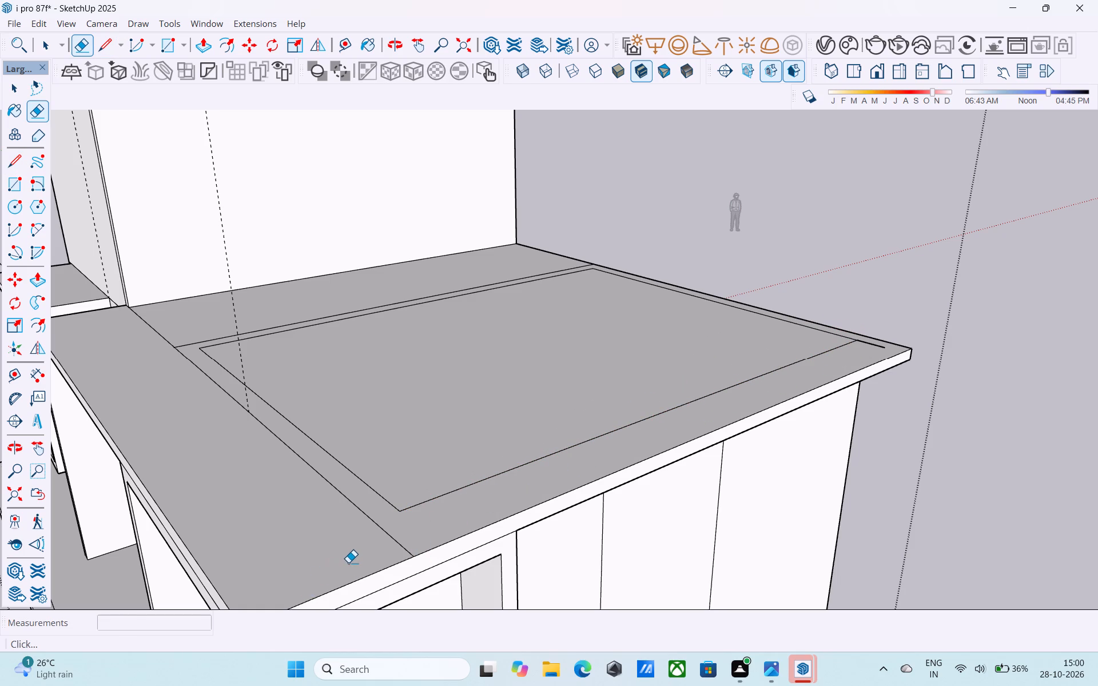
Extend the new side line 9" from the inner rectangle's front corner to the outer front outline.
key("l")
left_click(404, 508)
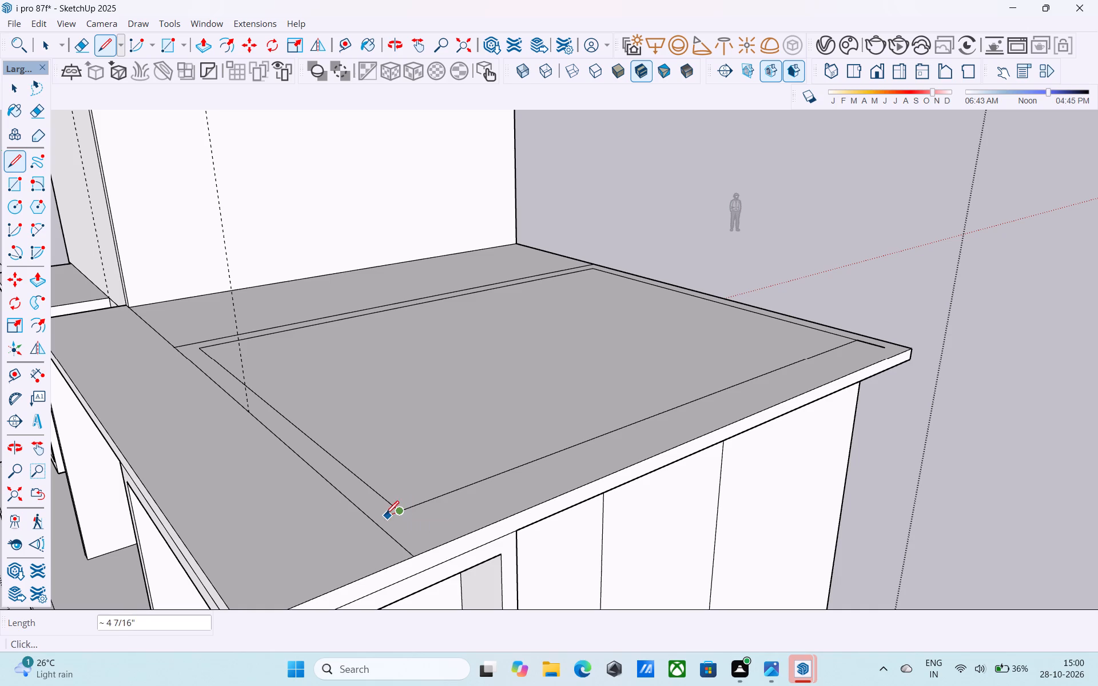
left_click(378, 519)
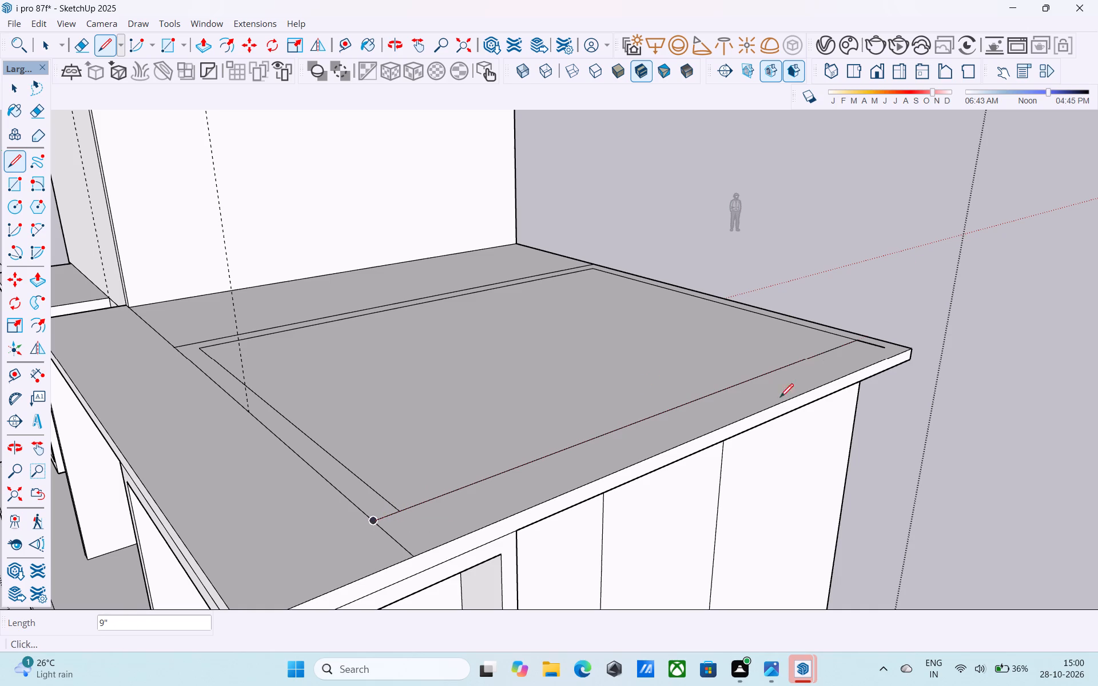
Erase the leftover stub at the rear corner and the outer front outline's piece beyond the new side line.
key("e")
left_click_drag(368, 545, 379, 540)
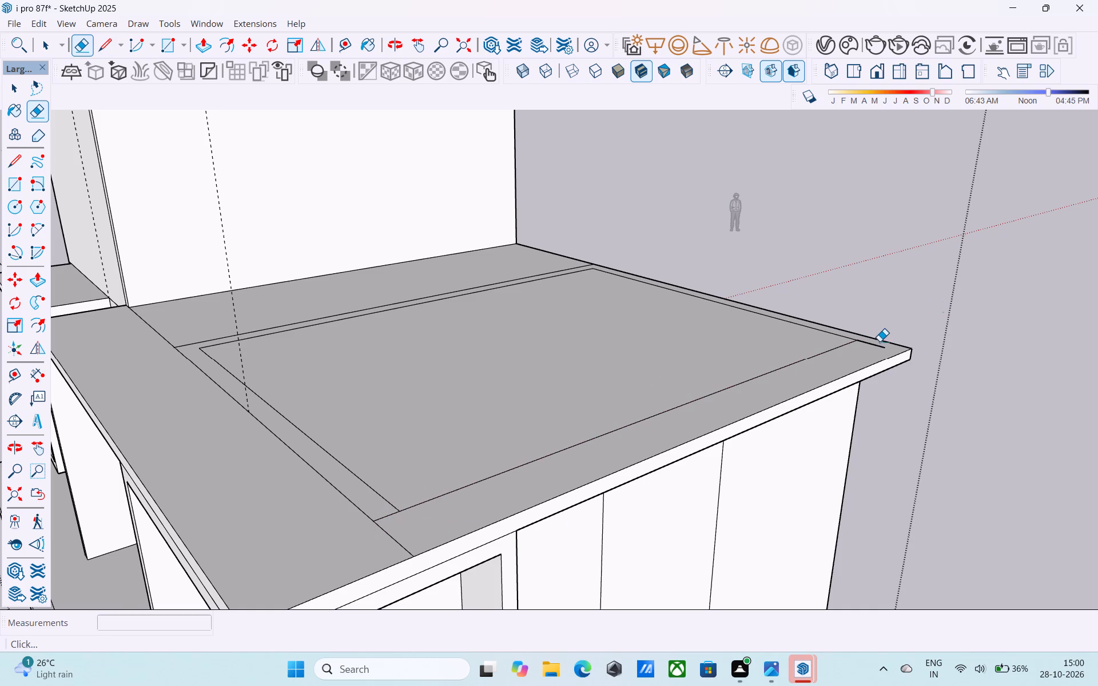
left_click(877, 342)
left_click_drag(395, 551, 402, 540)
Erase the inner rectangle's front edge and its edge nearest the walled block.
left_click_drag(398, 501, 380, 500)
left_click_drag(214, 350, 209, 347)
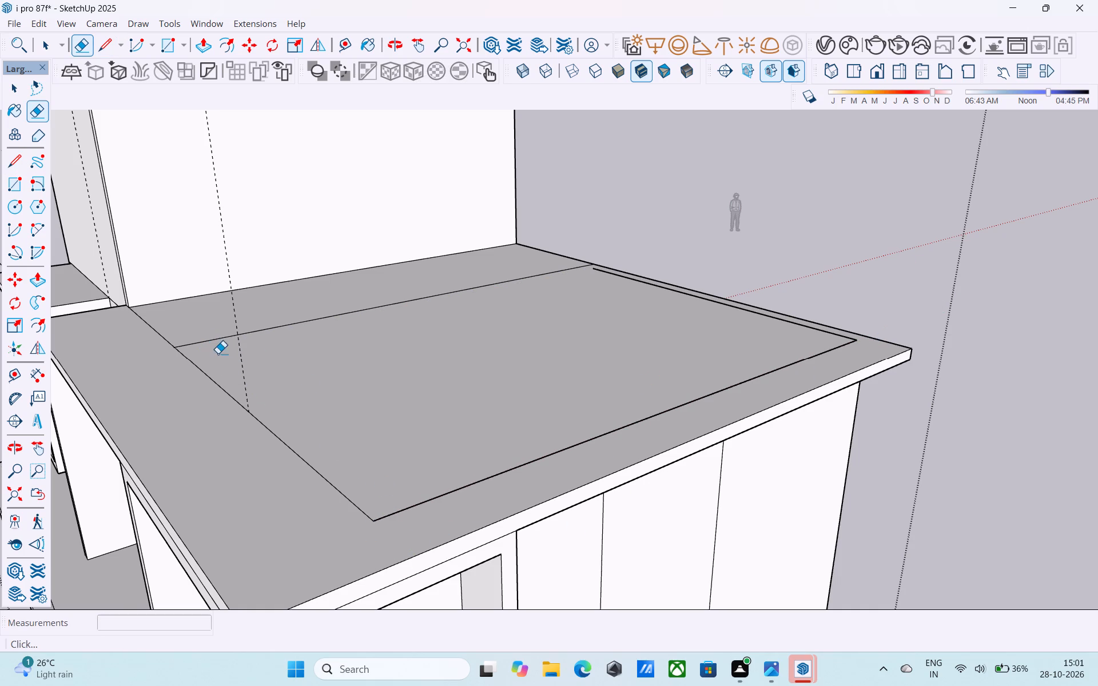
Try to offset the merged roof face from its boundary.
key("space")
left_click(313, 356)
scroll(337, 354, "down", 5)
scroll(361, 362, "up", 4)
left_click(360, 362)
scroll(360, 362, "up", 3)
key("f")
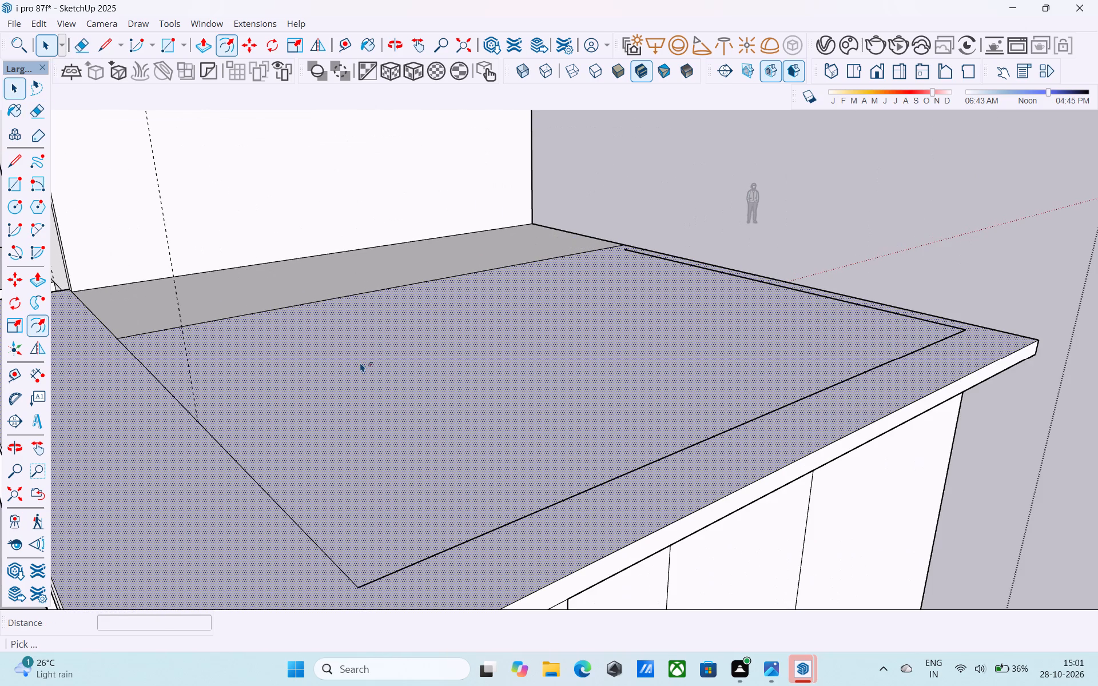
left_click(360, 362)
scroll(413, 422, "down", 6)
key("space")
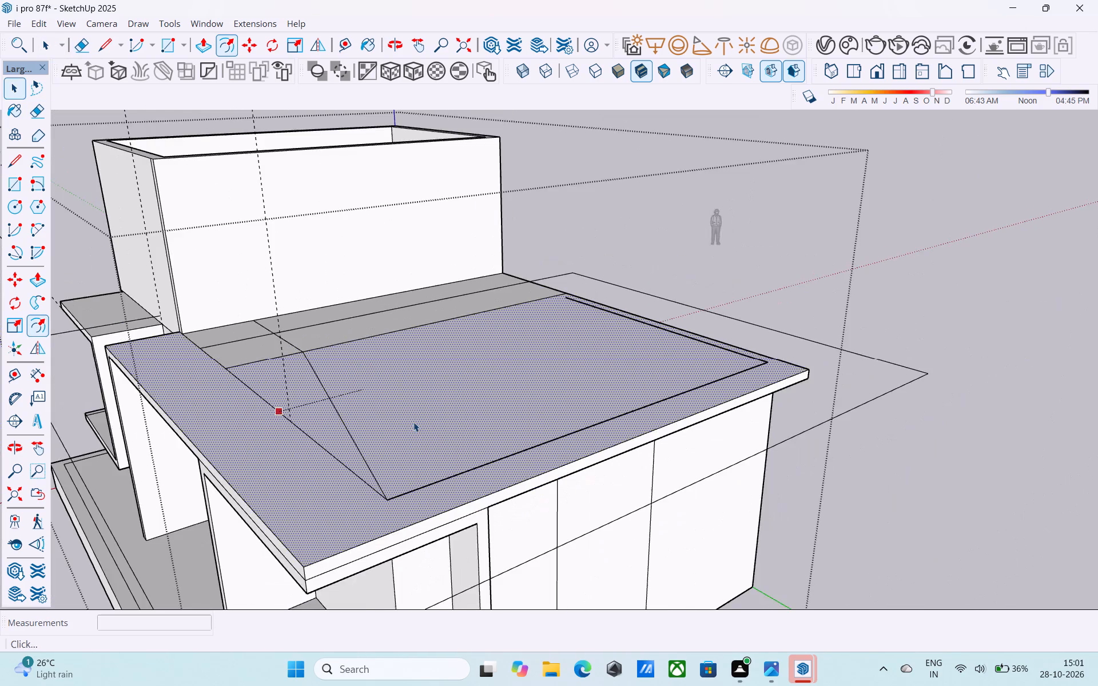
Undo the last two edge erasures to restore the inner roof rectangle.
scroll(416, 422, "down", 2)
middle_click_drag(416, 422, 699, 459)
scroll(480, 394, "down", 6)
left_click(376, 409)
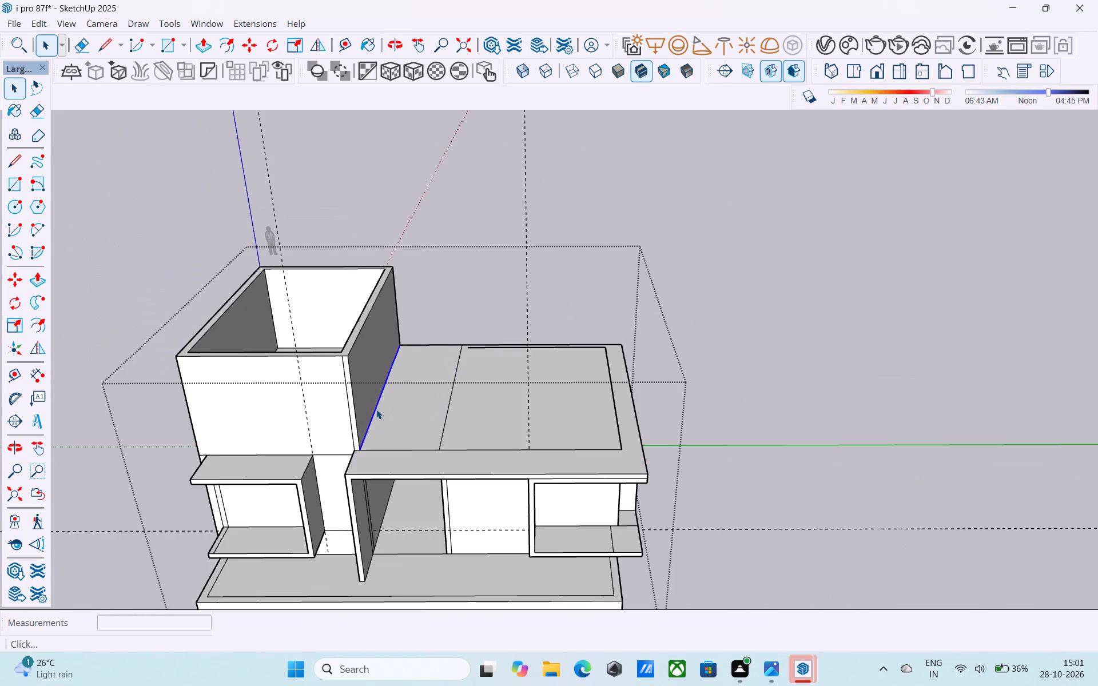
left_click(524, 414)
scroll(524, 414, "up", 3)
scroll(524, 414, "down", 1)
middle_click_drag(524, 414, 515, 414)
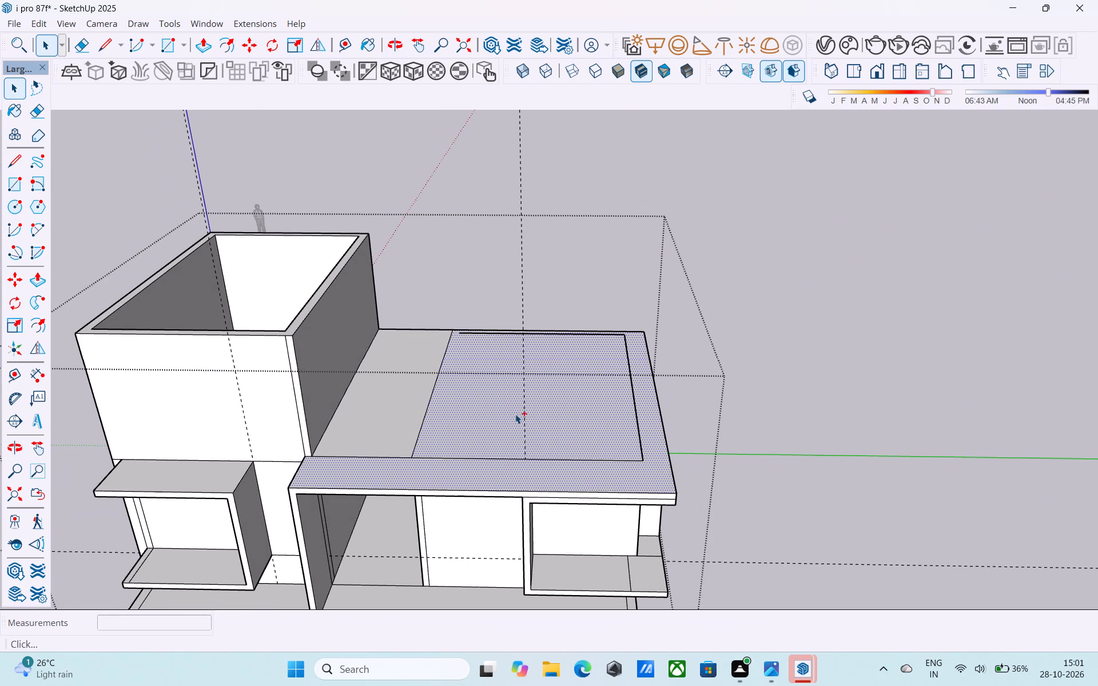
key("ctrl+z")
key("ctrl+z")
Copy the inner roof rectangle's outer side edge 9" inward along the front edge.
left_click(516, 418)
scroll(516, 418, "up", 3)
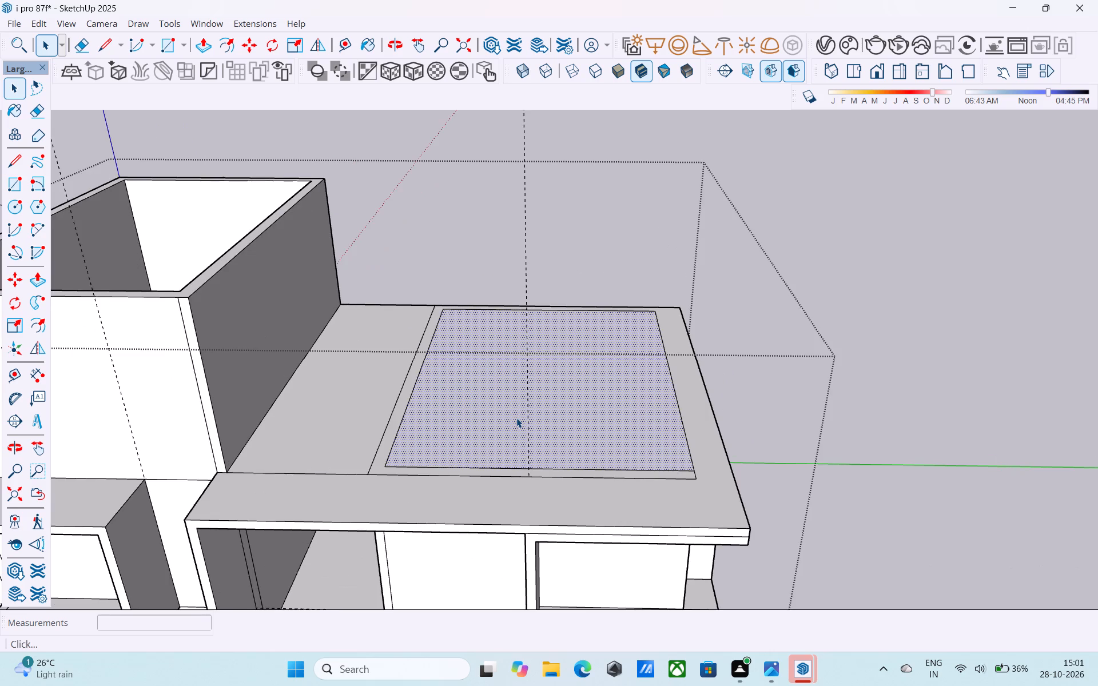
middle_click_drag(516, 418, 488, 423)
scroll(643, 466, "up", 7)
key("l")
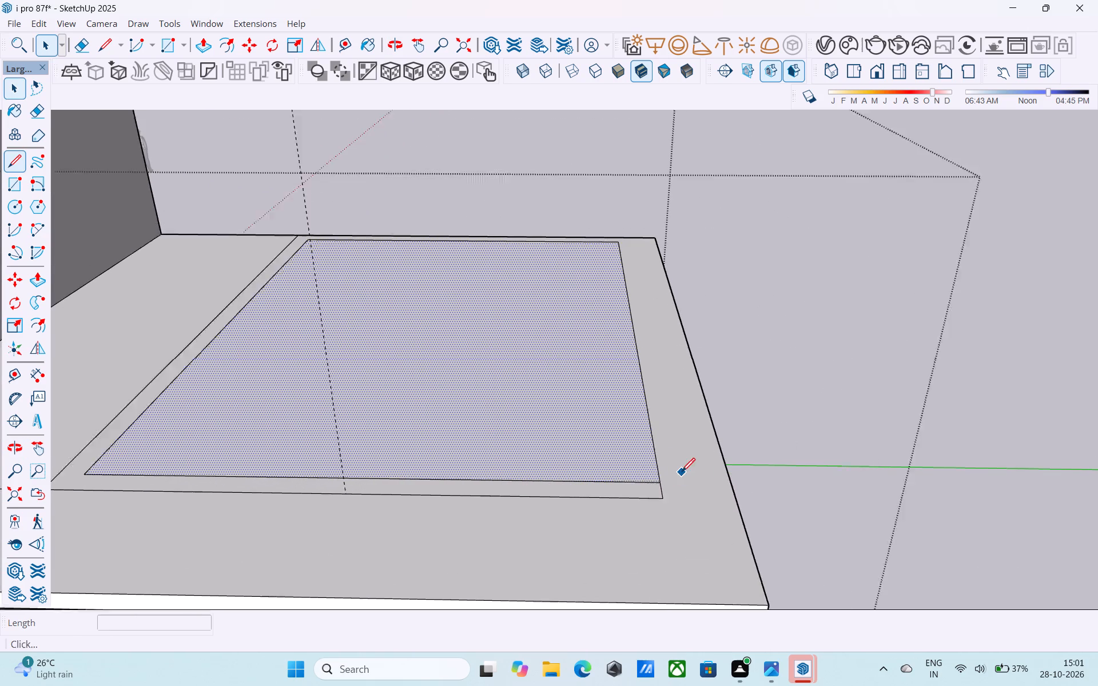
key("space")
left_click(654, 472)
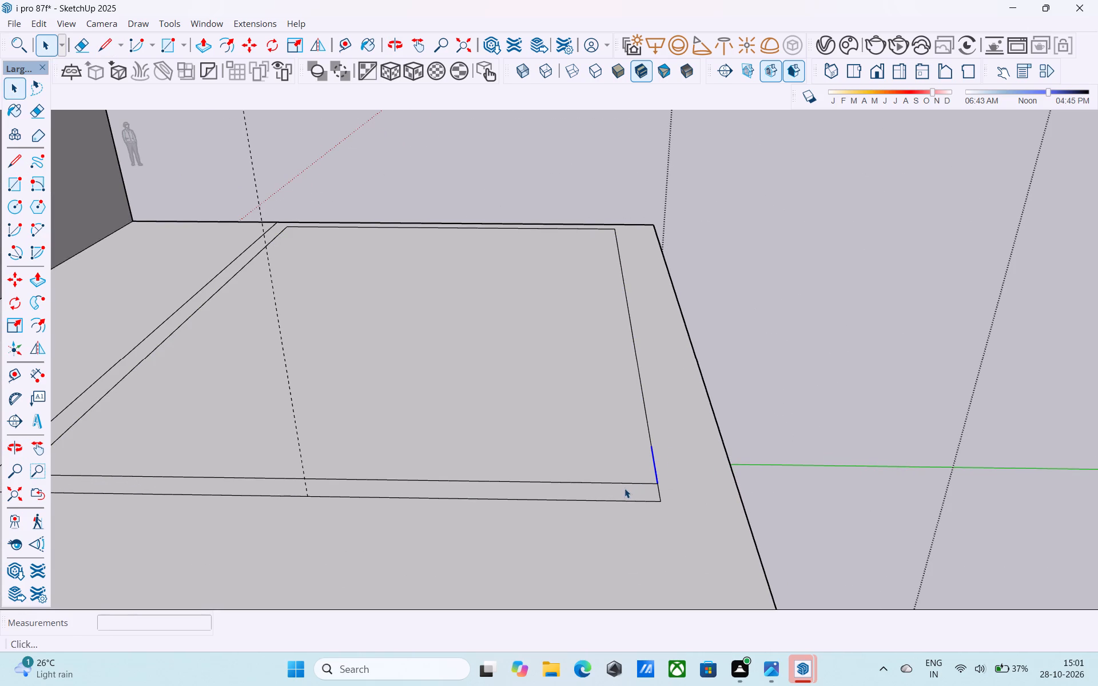
left_click(647, 418, "shift")
scroll(646, 415, "down", 3, "shift")
middle_click_drag(646, 415, 622, 370, "shift")
scroll(636, 433, "up", 4)
key("m")
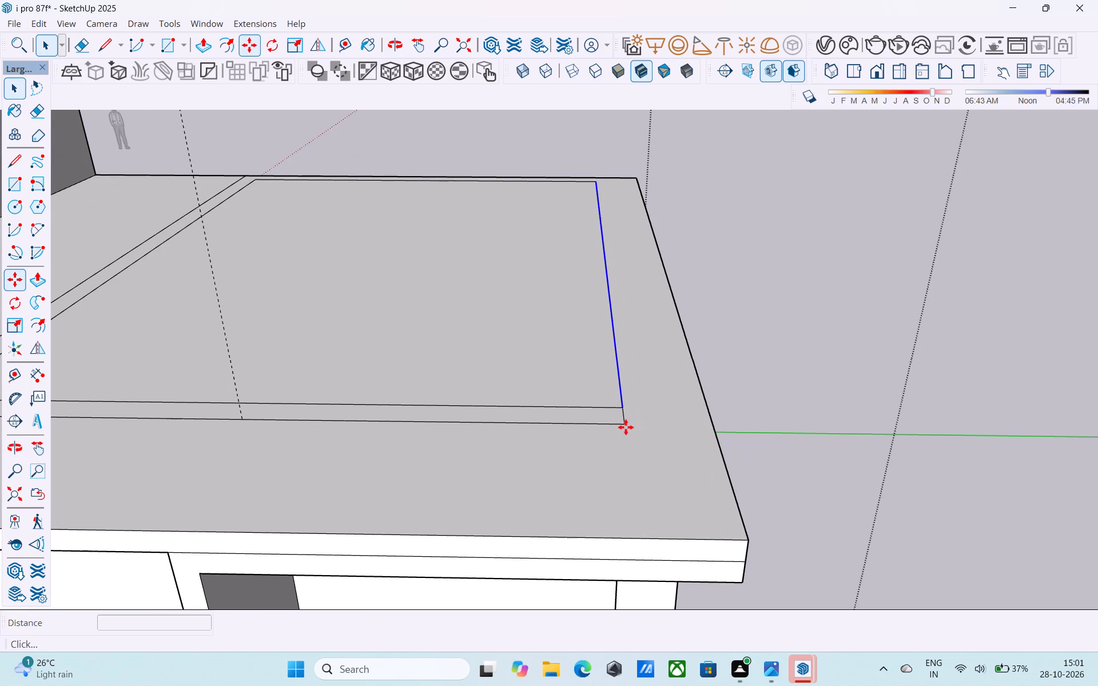
scroll(627, 421, "up", 2)
left_click(623, 406)
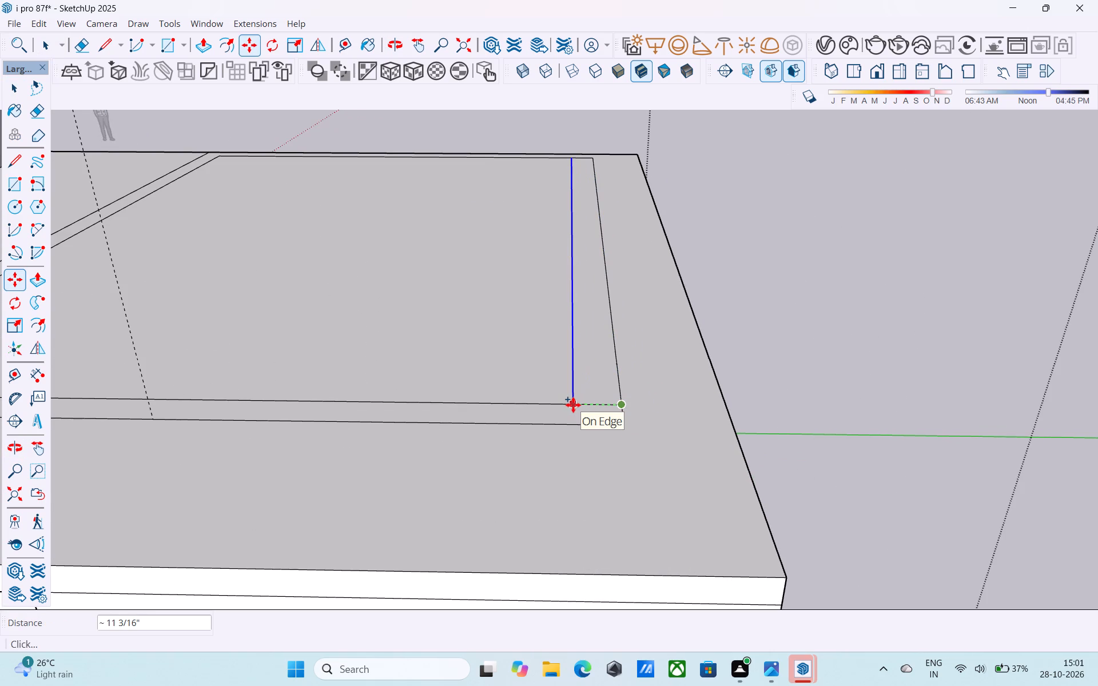
key("9")
key("shift+quotedbl")
key("Return")
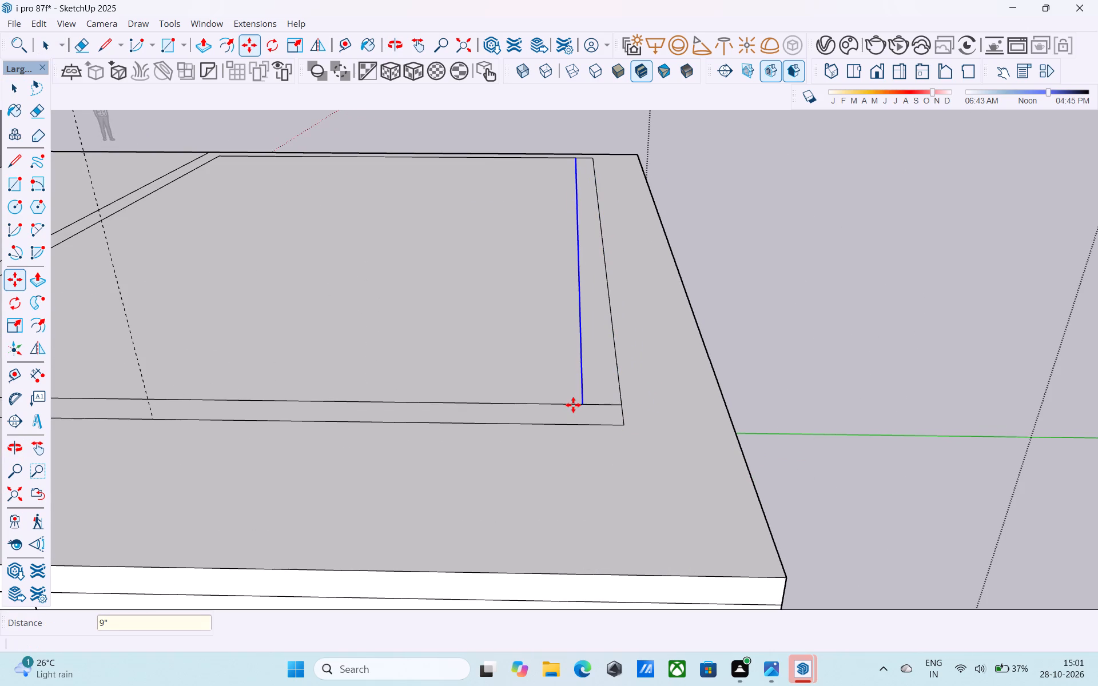
Erase the short inner front edge segment between the copied side line and the original one.
key("e")
left_click(588, 406)
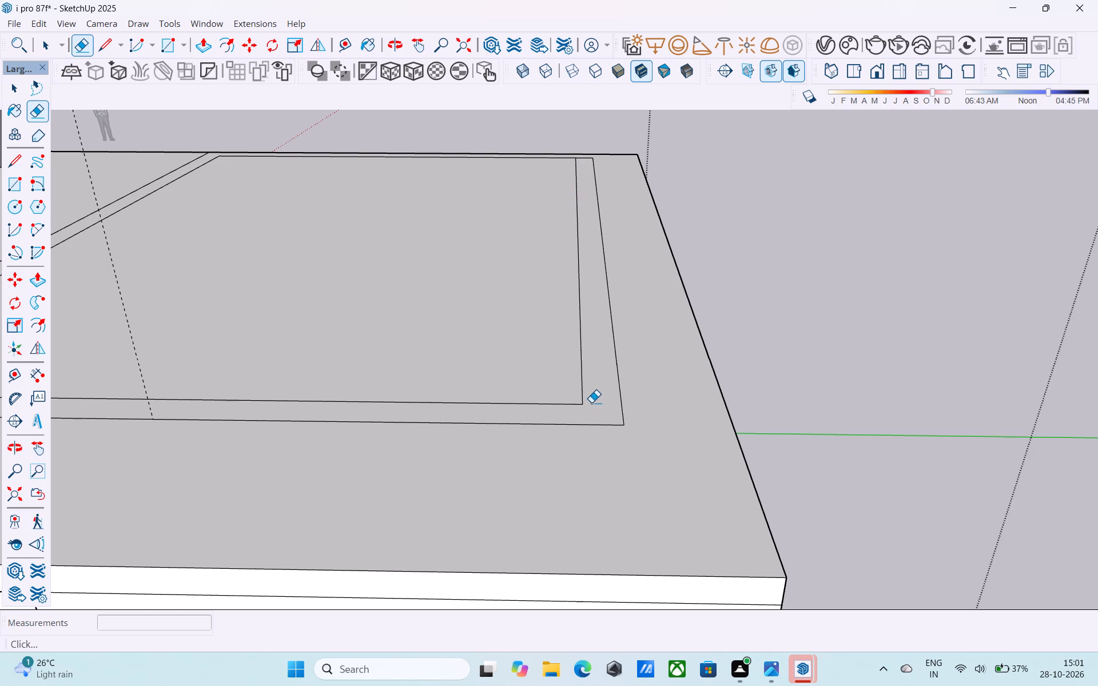
Draw a 9" line extending the outer side line from its rear corner to the roof slab's back edge.
scroll(592, 397, "down", 7)
middle_click_drag(590, 413, 562, 515)
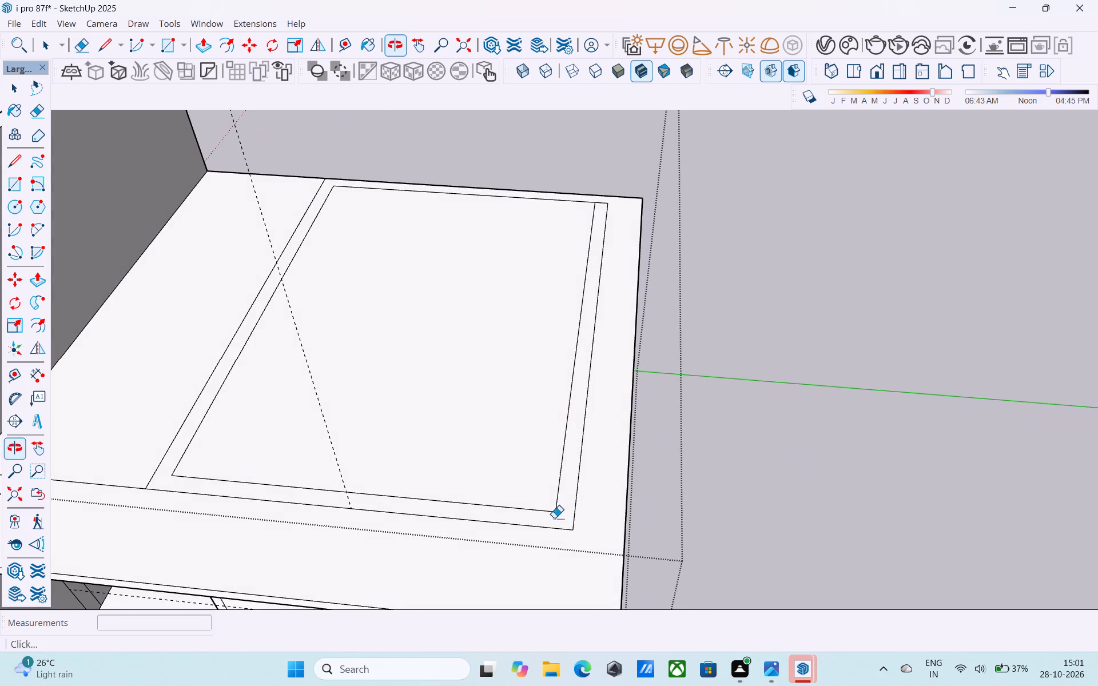
middle_click_drag(590, 344, 590, 446)
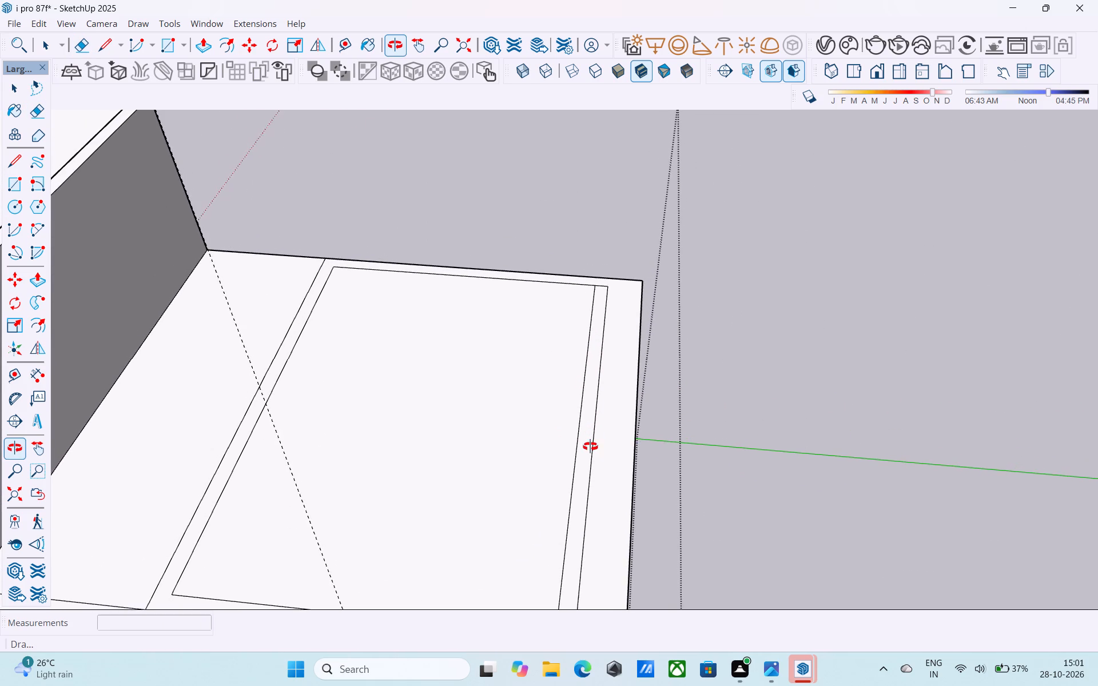
middle_click_drag(590, 446, 409, 460)
key("l")
scroll(620, 293, "up", 5)
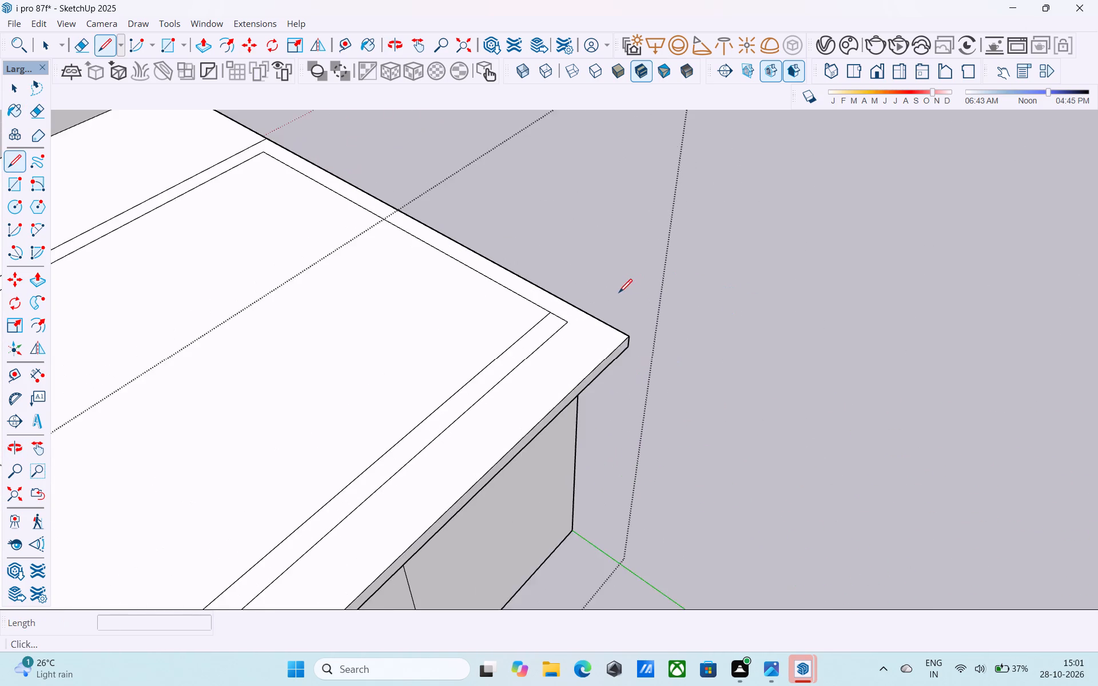
scroll(619, 294, "up", 3)
left_click(550, 332)
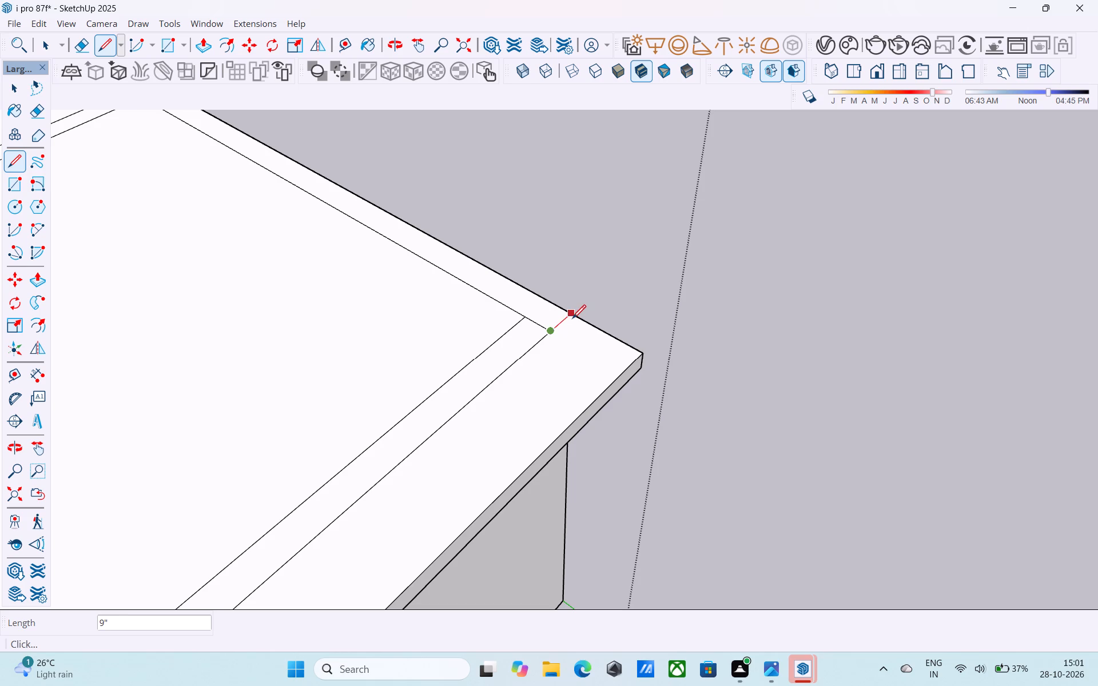
left_click(572, 320)
Erase the short rear edge segment between the two parallel side lines.
key("e")
left_click_drag(536, 332, 538, 322)
scroll(685, 327, "down", 8)
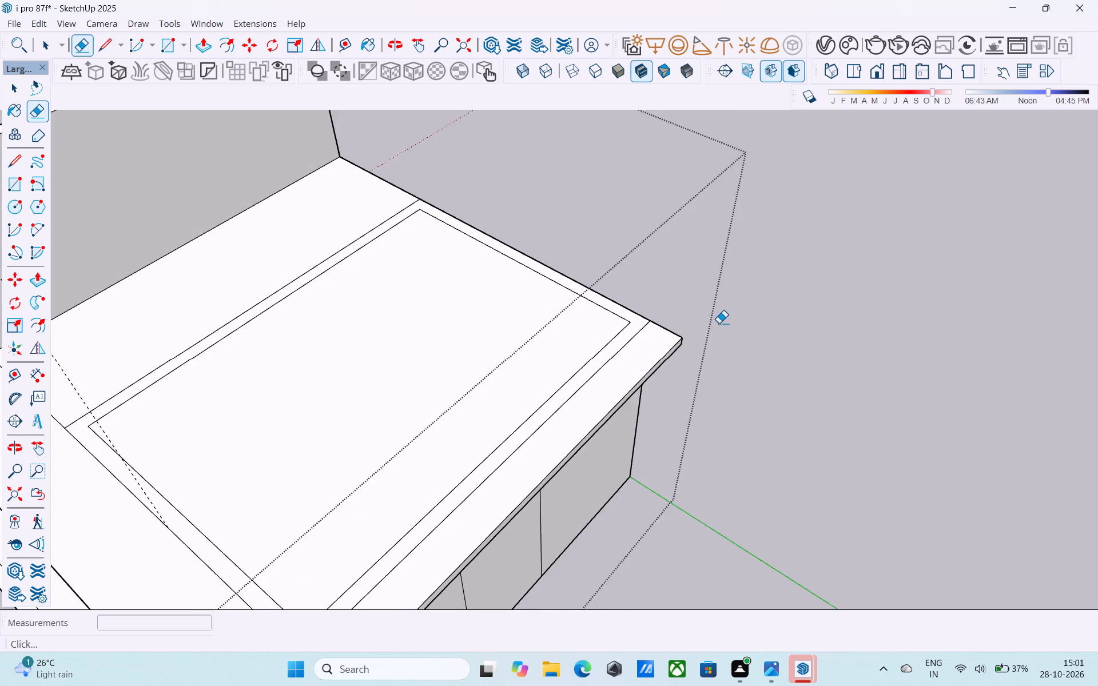
scroll(719, 323, "down", 6)
middle_click_drag(641, 452, 765, 373)
middle_click_drag(574, 453, 691, 370)
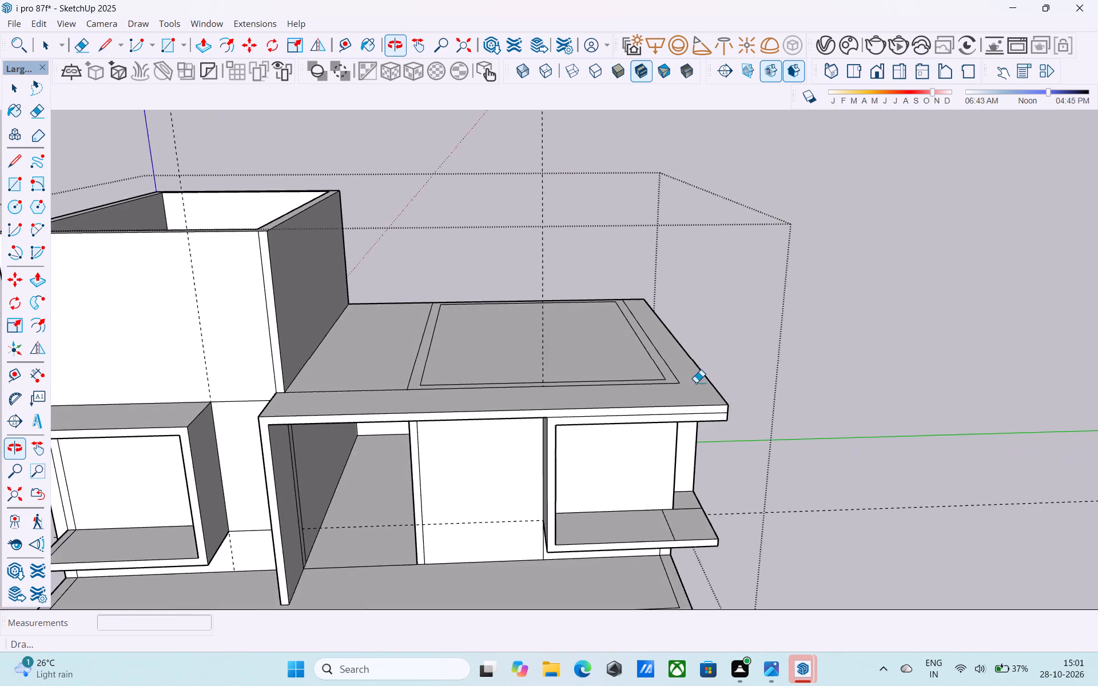
Extrude the 9" wall outline on the roof slab up 10', level with the top of the neighbouring upper block.
scroll(500, 432, "up", 3)
middle_click_drag(512, 386, 496, 449)
key("space")
scroll(405, 450, "up", 7)
left_click(362, 424)
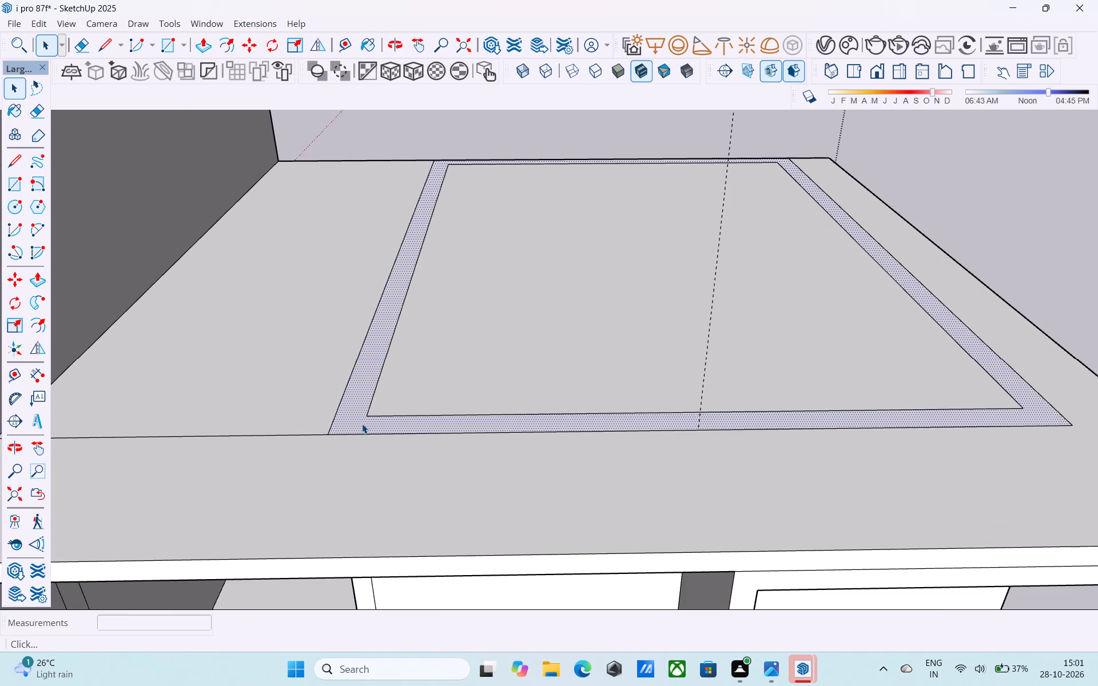
key("p")
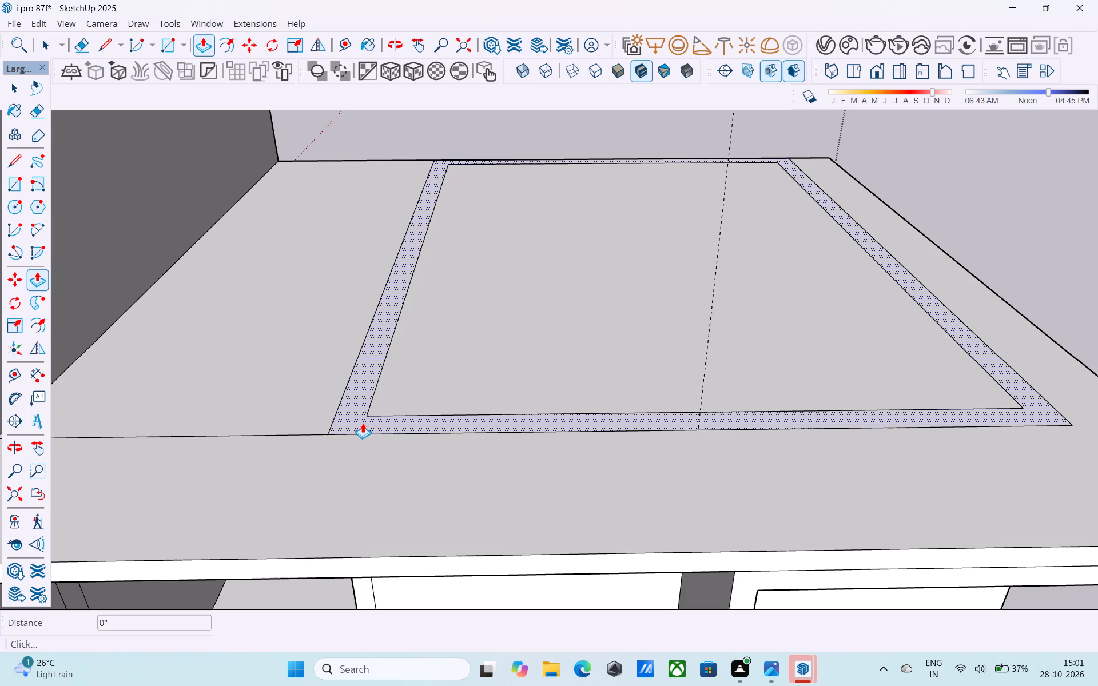
left_click(363, 423)
scroll(363, 376, "down", 4)
middle_click_drag(363, 376, 516, 443, "shift")
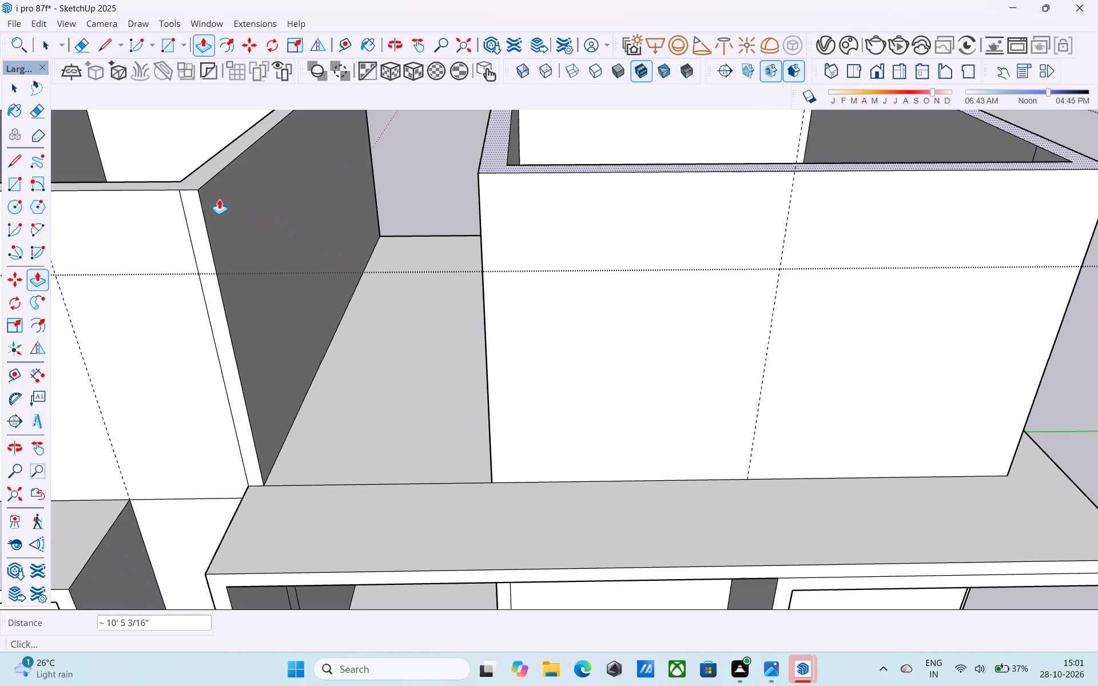
left_click(204, 188)
Place a vertical guide 4' in from the outer side edge on the front face of the first upper block.
scroll(455, 268, "down", 9)
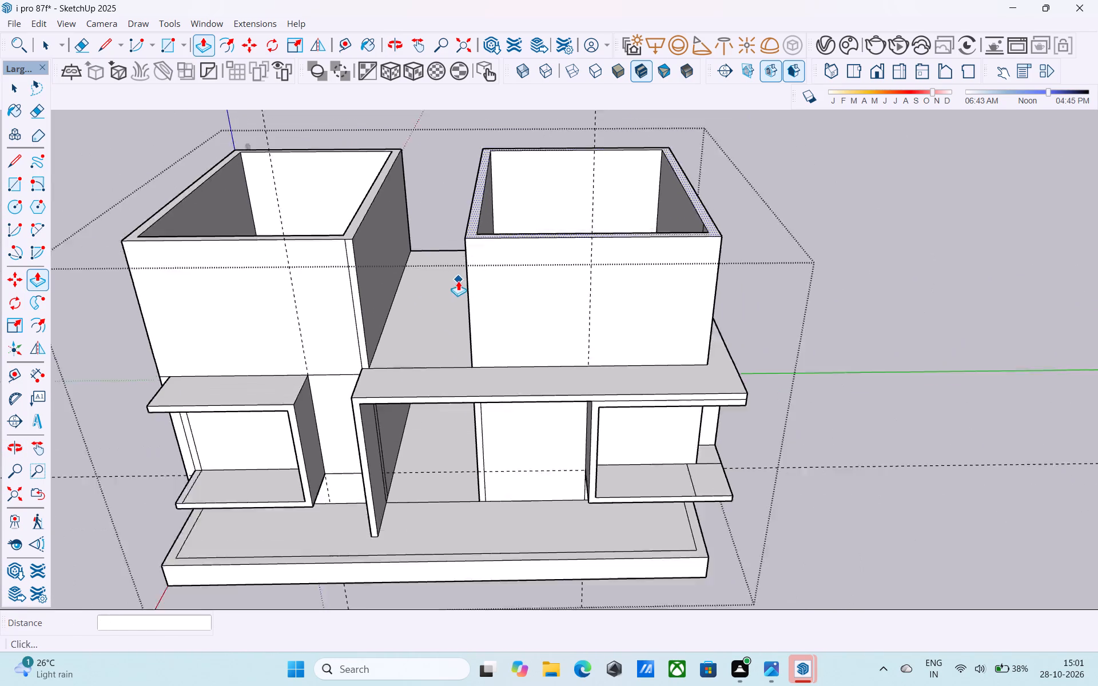
middle_click_drag(458, 281, 512, 361)
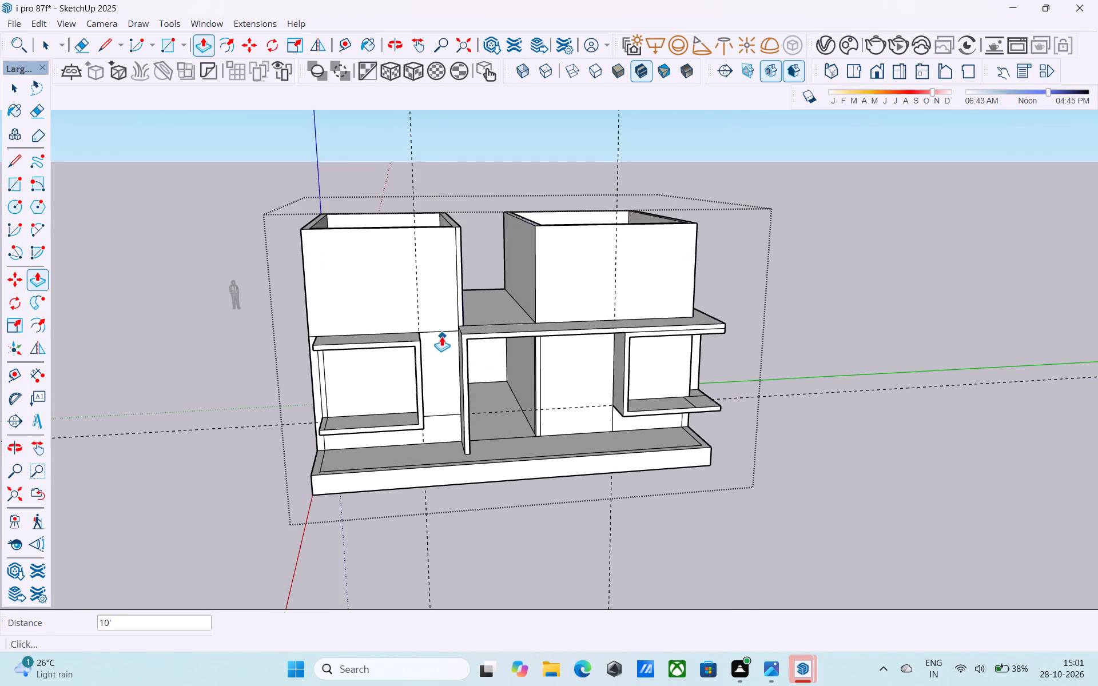
middle_click_drag(441, 333, 447, 369)
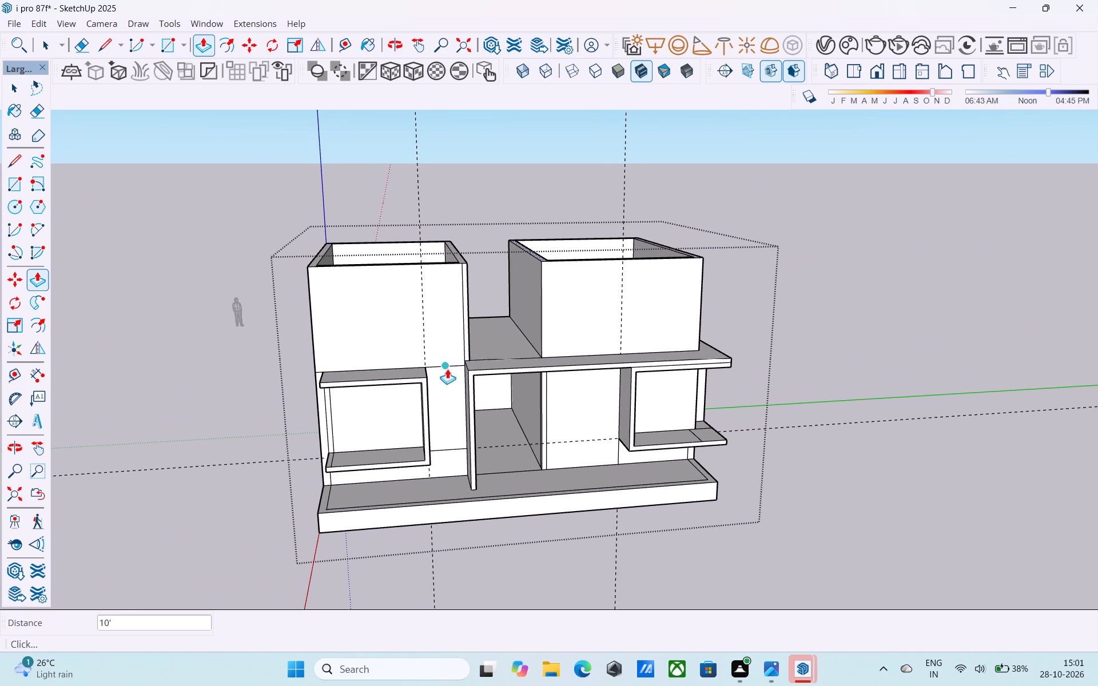
scroll(447, 369, "up", 4)
middle_click_drag(459, 361, 459, 376, "shift")
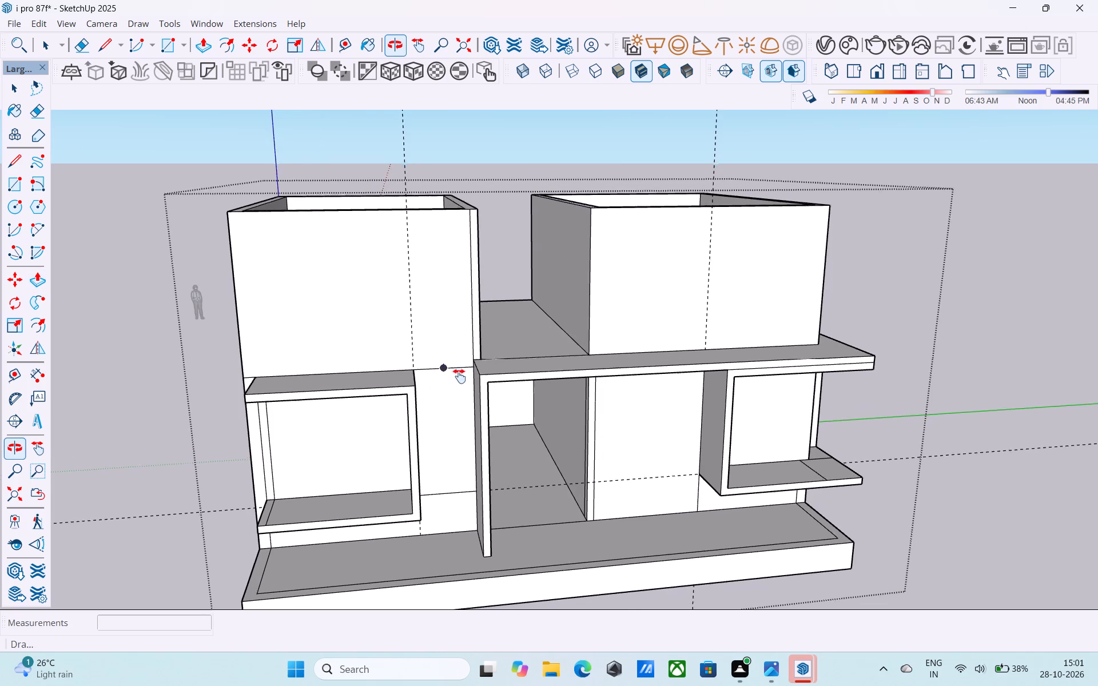
middle_click_drag(459, 376, 567, 452, "shift")
middle_click_drag(439, 398, 431, 385, "shift")
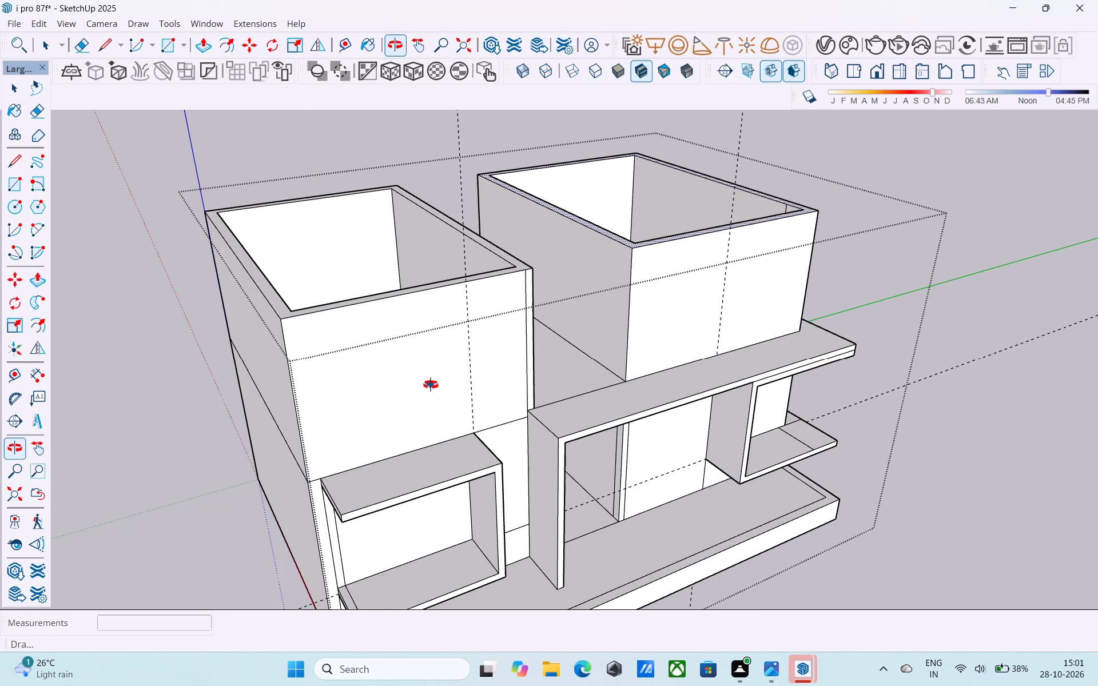
middle_click_drag(431, 385, 429, 385, "shift")
key("space")
key("t")
scroll(327, 389, "up", 2)
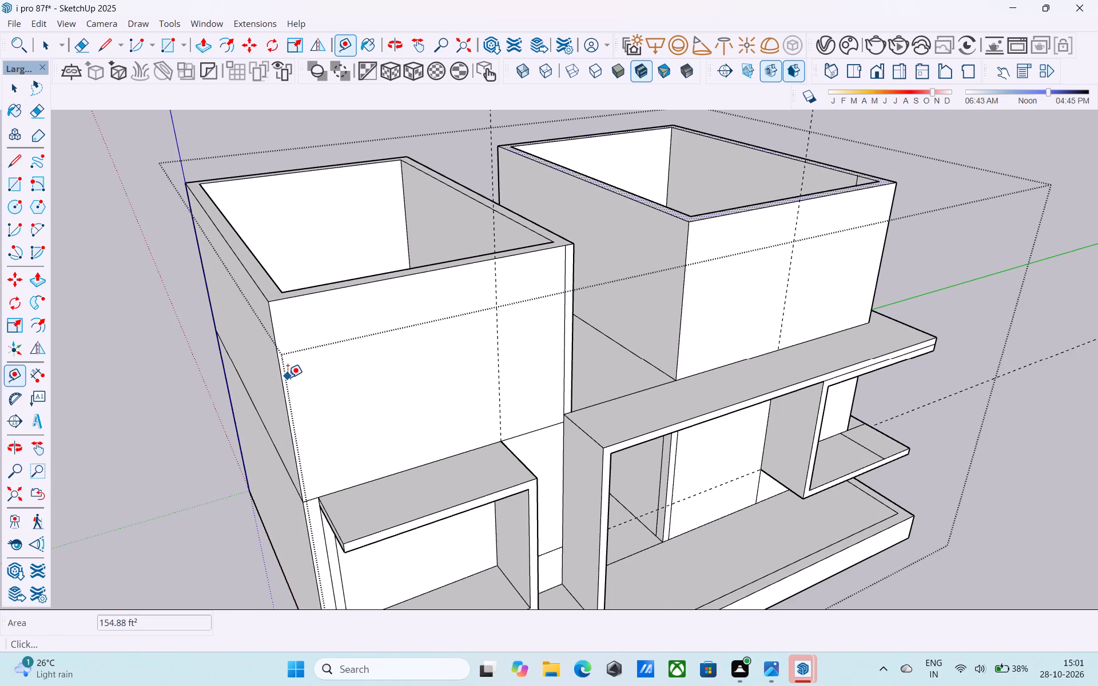
left_click(279, 376)
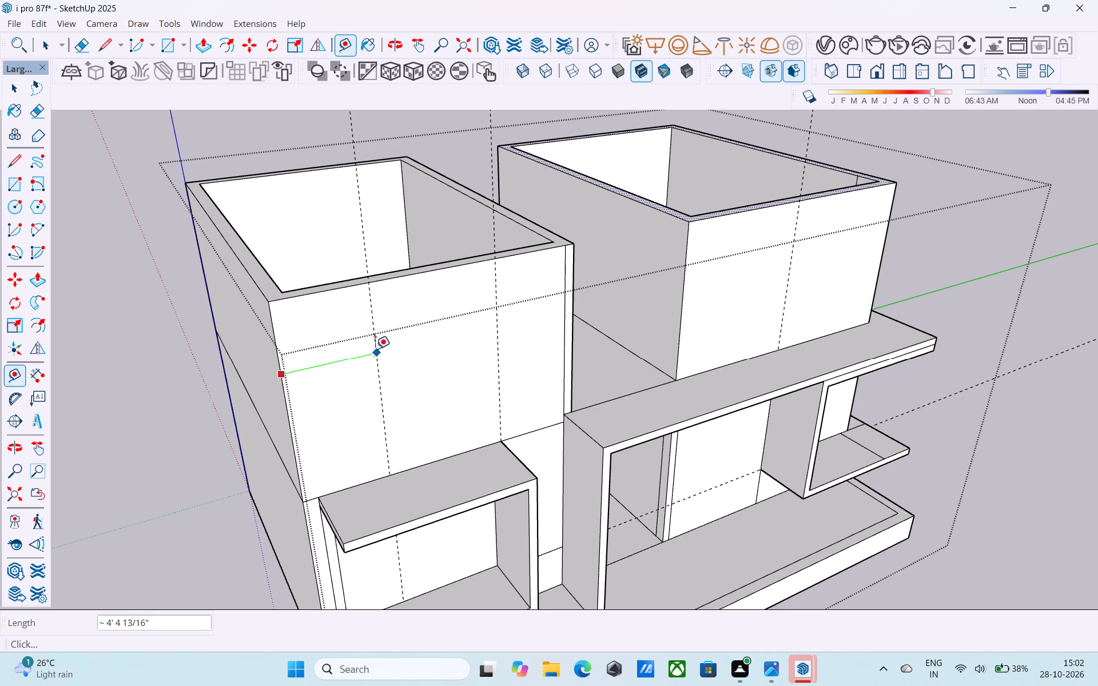
type("4'")
key("Return")
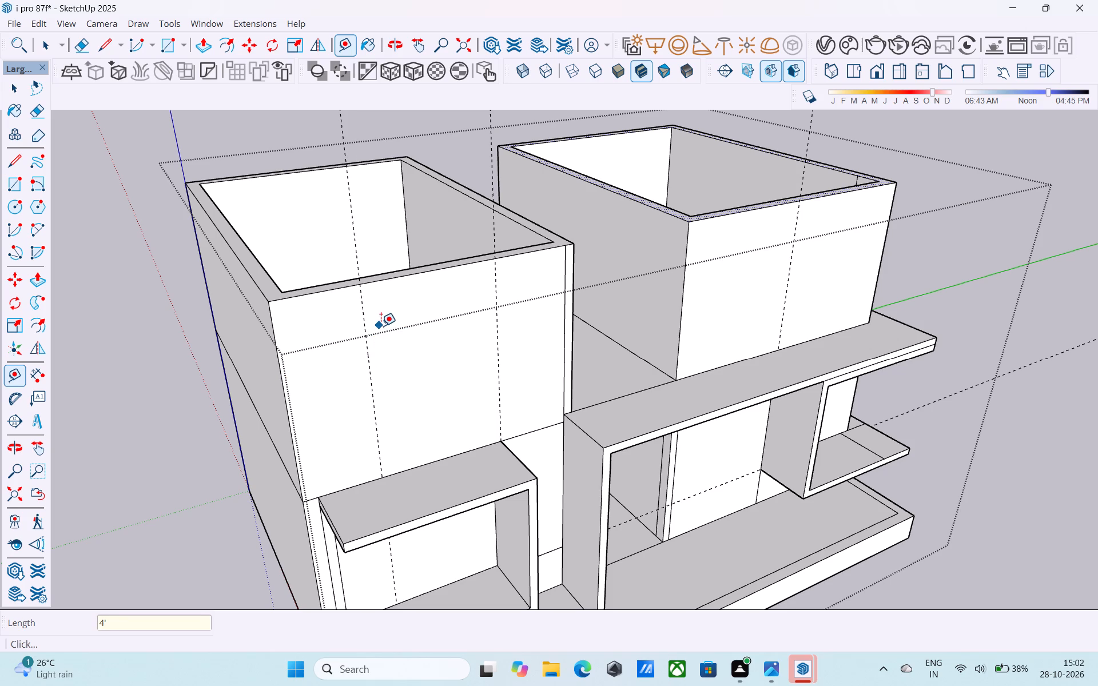
Place a horizontal guide 3' above the bottom edge of the first upper block's front face.
middle_click_drag(387, 326, 376, 335)
scroll(387, 326, "up", 1)
middle_click_drag(378, 338, 401, 314)
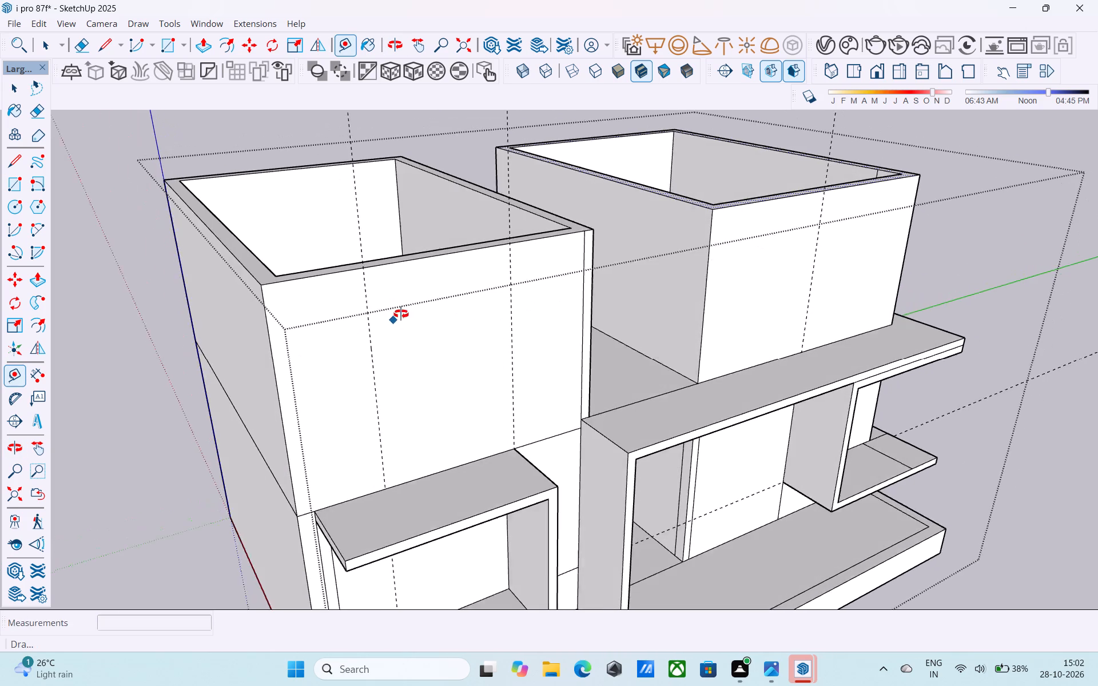
middle_click_drag(401, 314, 401, 314)
scroll(406, 374, "down", 1)
middle_click_drag(406, 378, 416, 324)
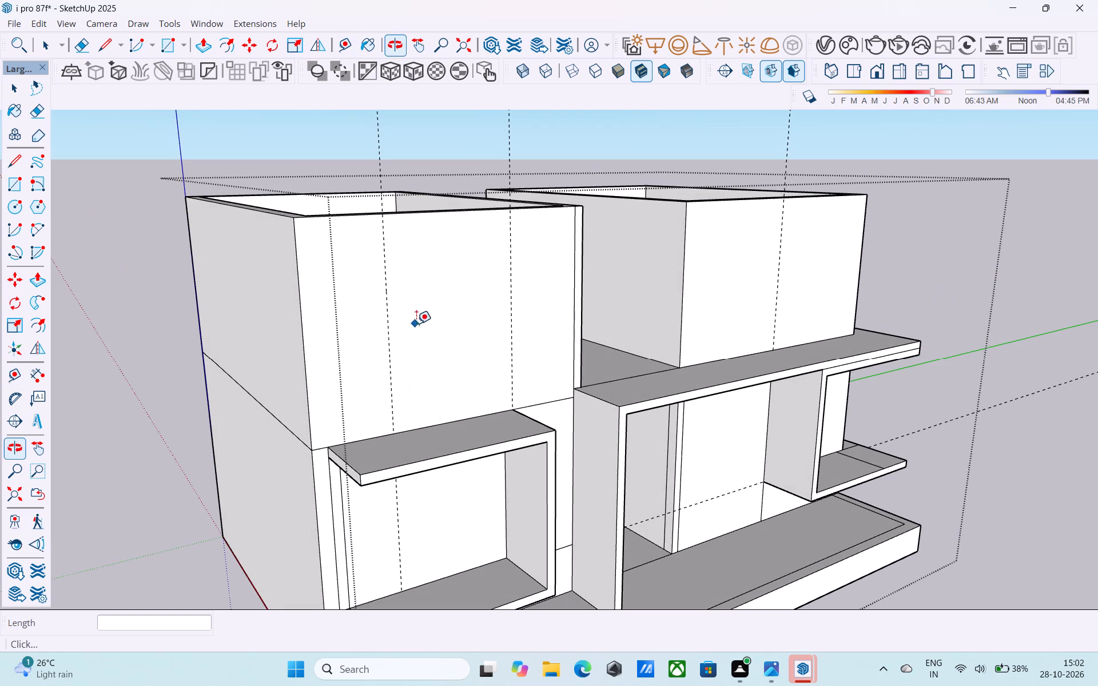
left_click(452, 419)
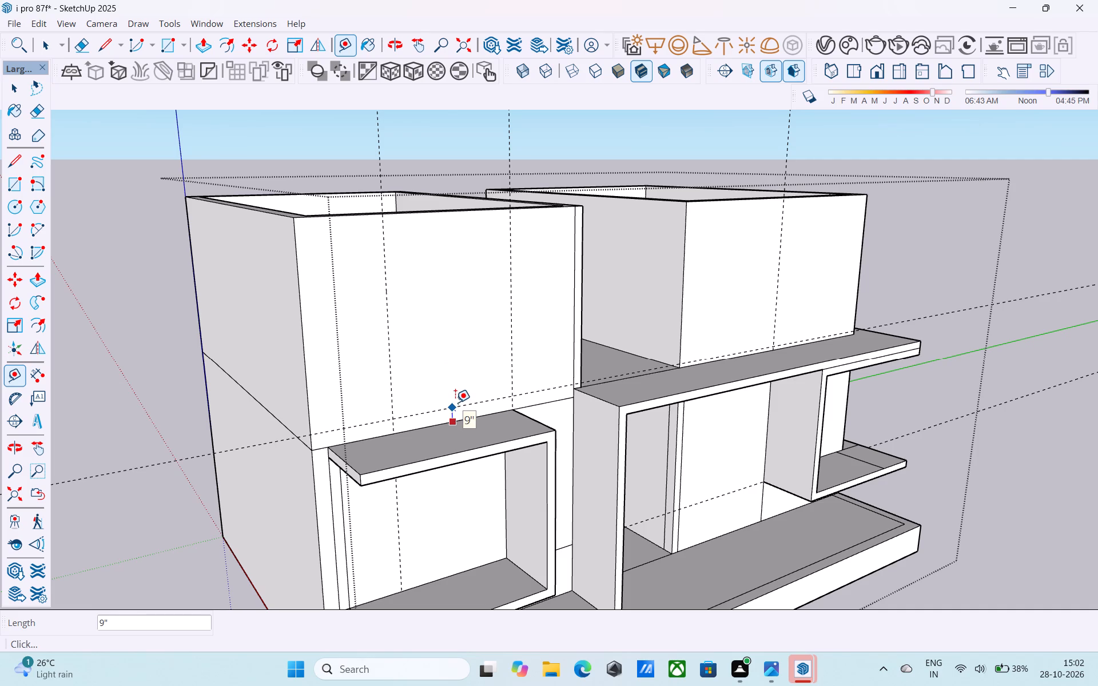
type("3'")
key("Return")
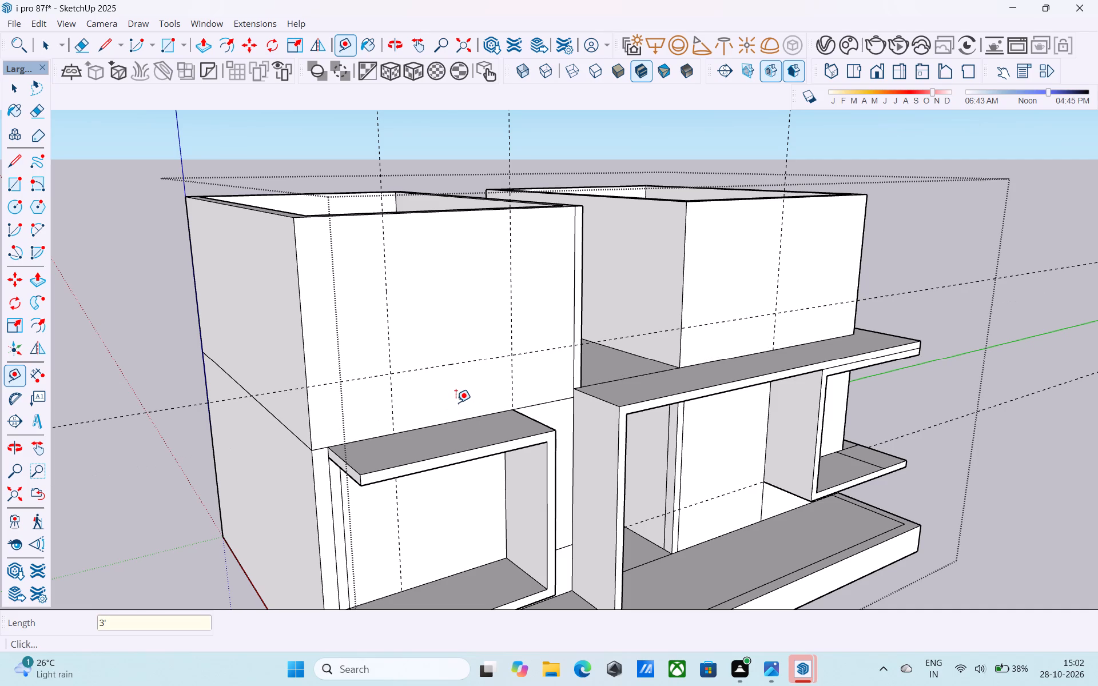
Draw an 11' 3" by 7' 6" rectangle on that front face, from the 4' guide's top end to the 3' guide at the inner corner edge.
middle_click_drag(482, 398, 452, 401)
key("r")
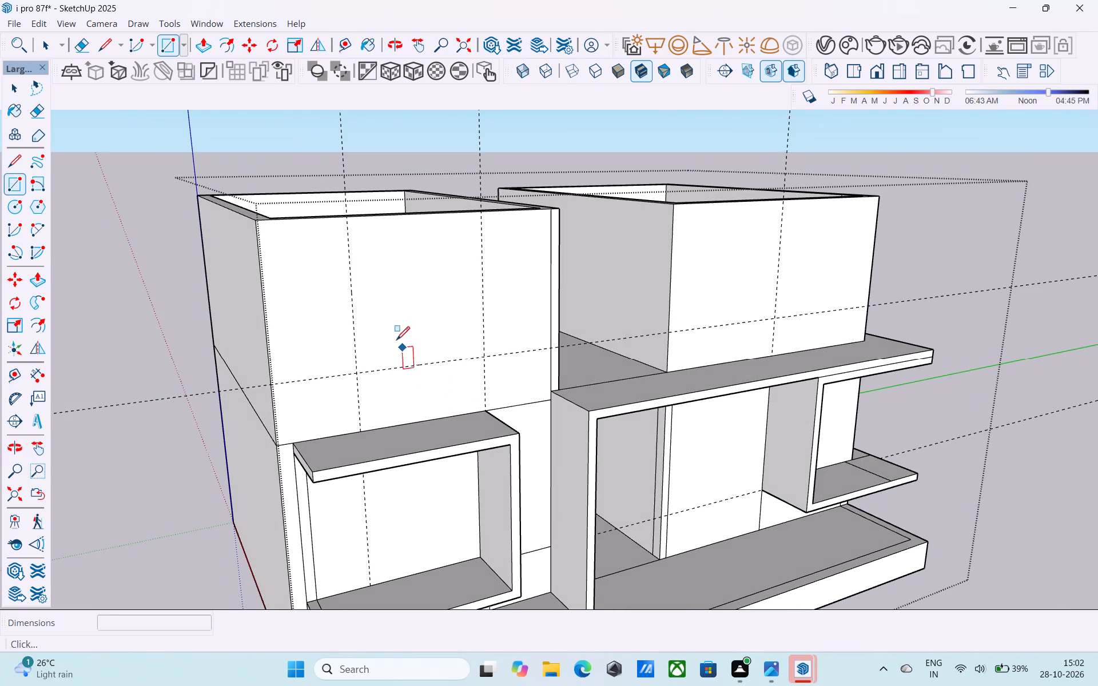
middle_click_drag(372, 264, 366, 302)
scroll(343, 274, "up", 7)
left_click(337, 252)
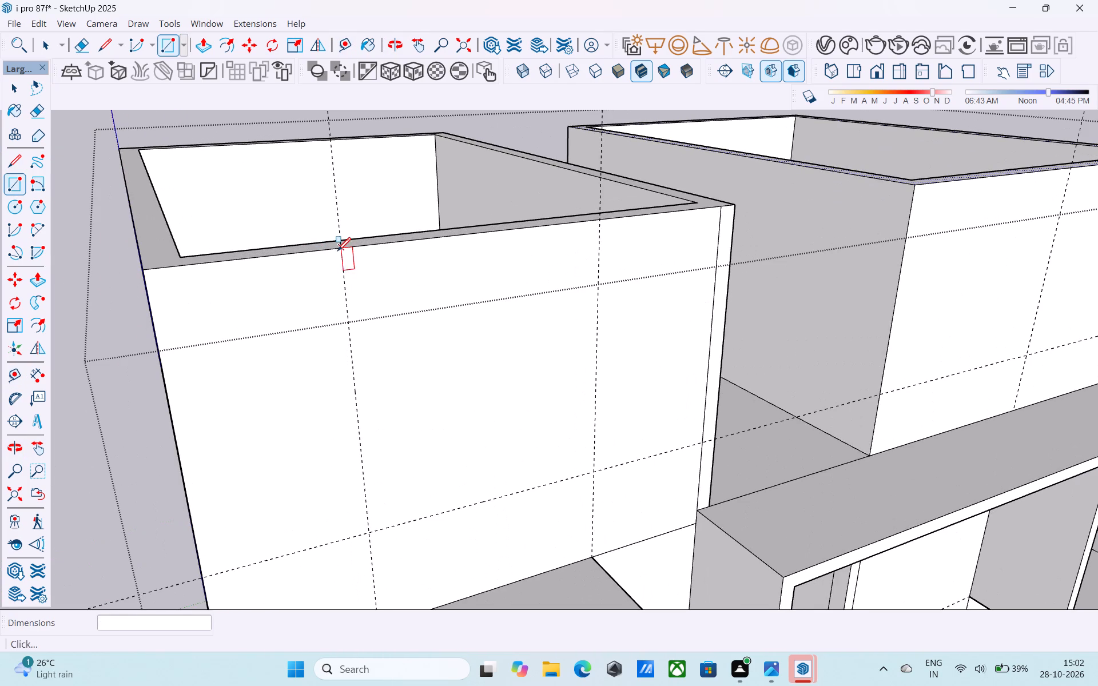
scroll(640, 412, "down", 3)
middle_click_drag(639, 412, 448, 402, "shift")
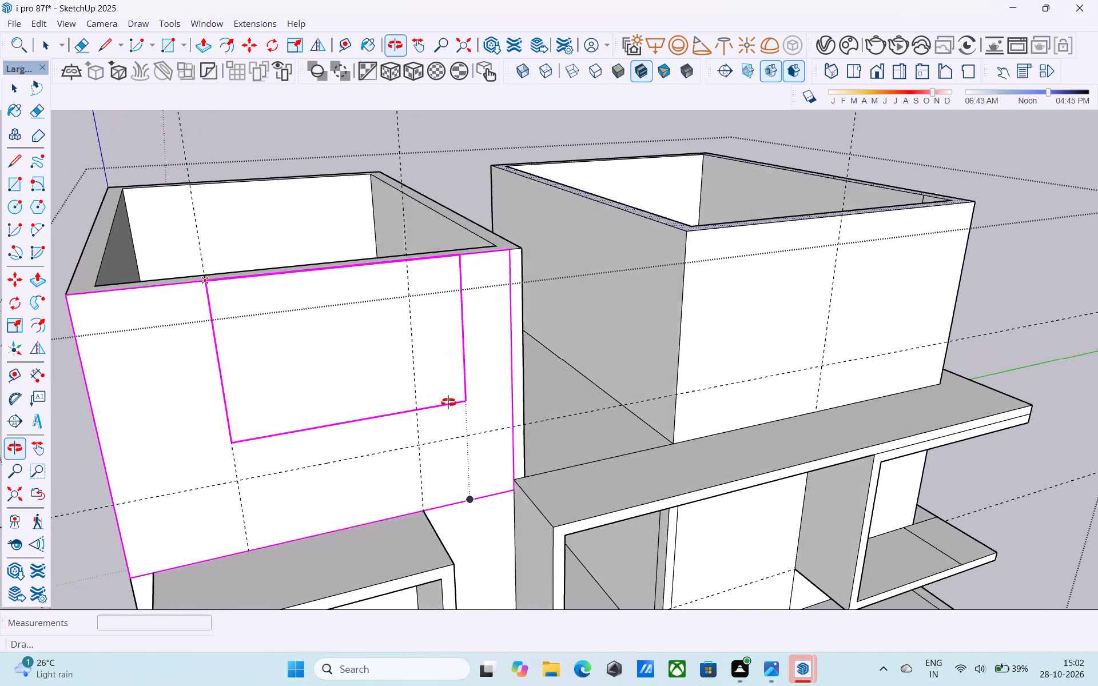
middle_click_drag(448, 402, 447, 407, "shift")
scroll(519, 422, "up", 6)
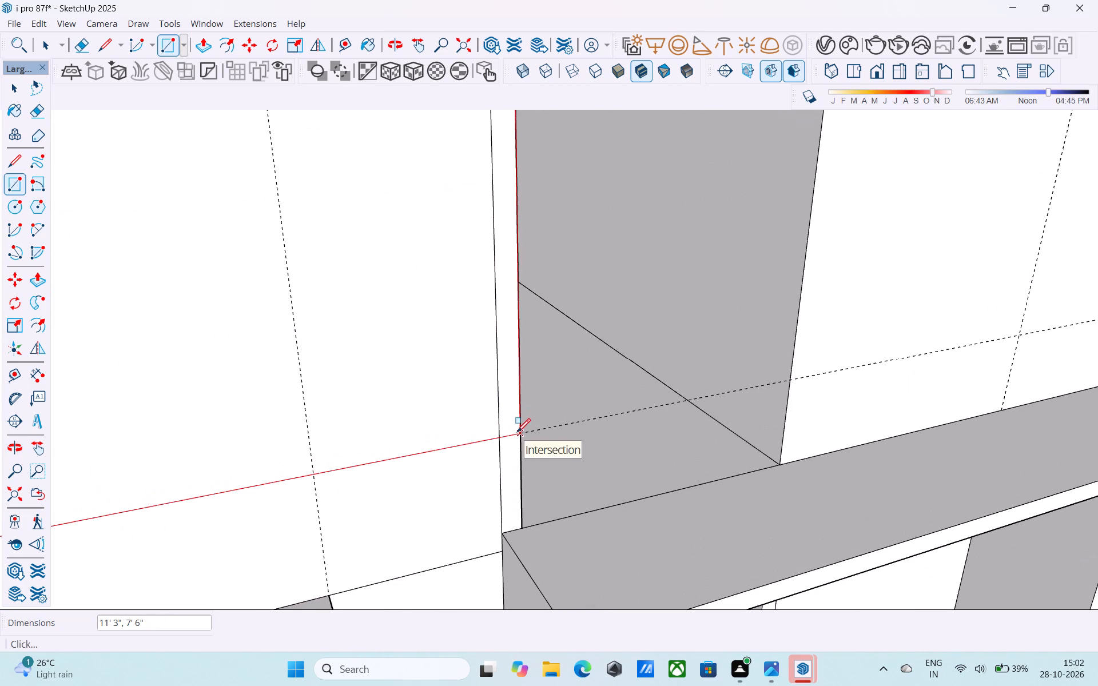
left_click(517, 433)
Erase the vertical line crossing the new rectangle near the block's inner corner.
key("e")
left_click_drag(505, 418, 481, 406)
Offset the front-face rectangle's outline 6" inward to form a frame border.
scroll(512, 428, "down", 5)
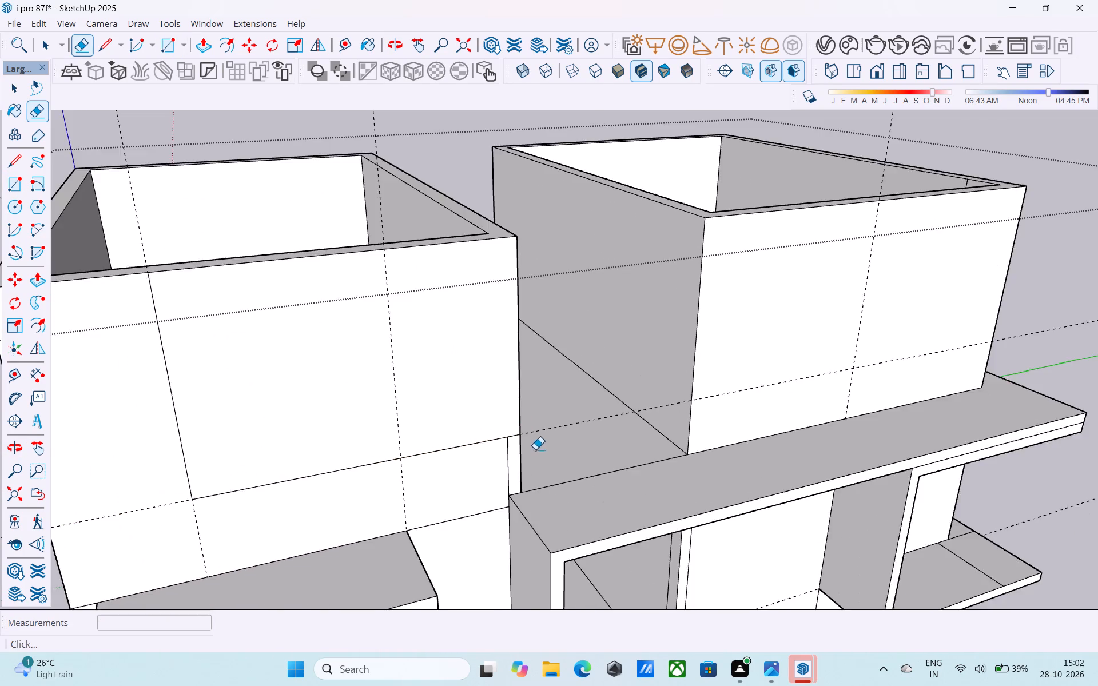
scroll(539, 450, "down", 4)
middle_click_drag(539, 450, 482, 438)
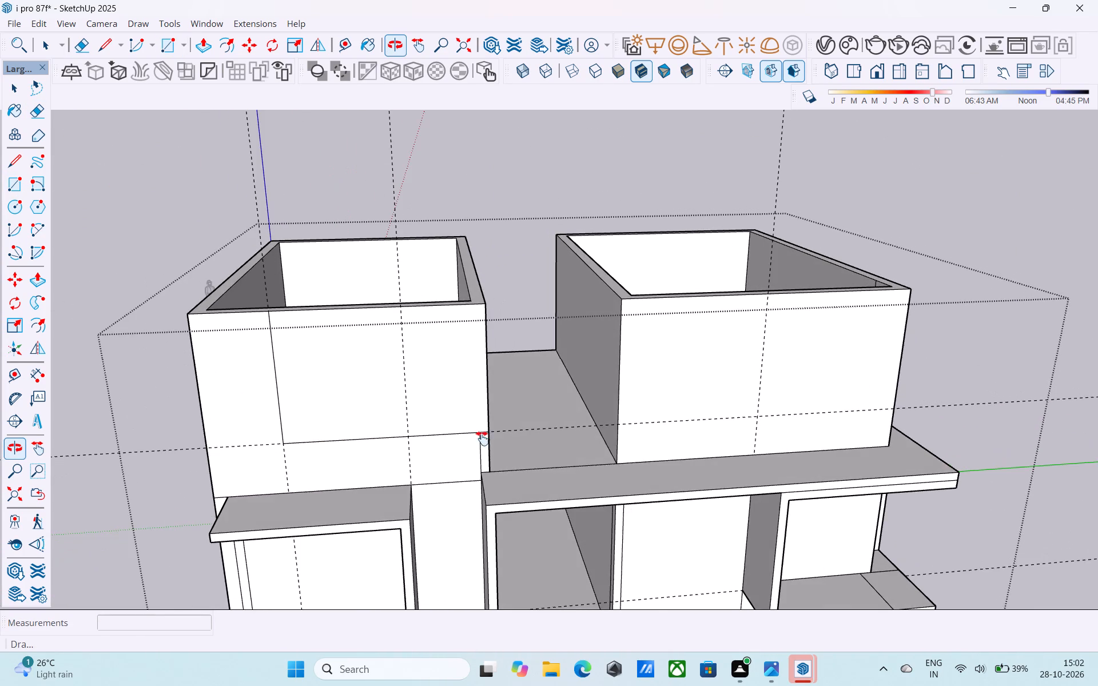
middle_click_drag(482, 438, 540, 496)
scroll(457, 456, "up", 2)
key("space")
left_click(457, 456)
scroll(457, 455, "up", 2)
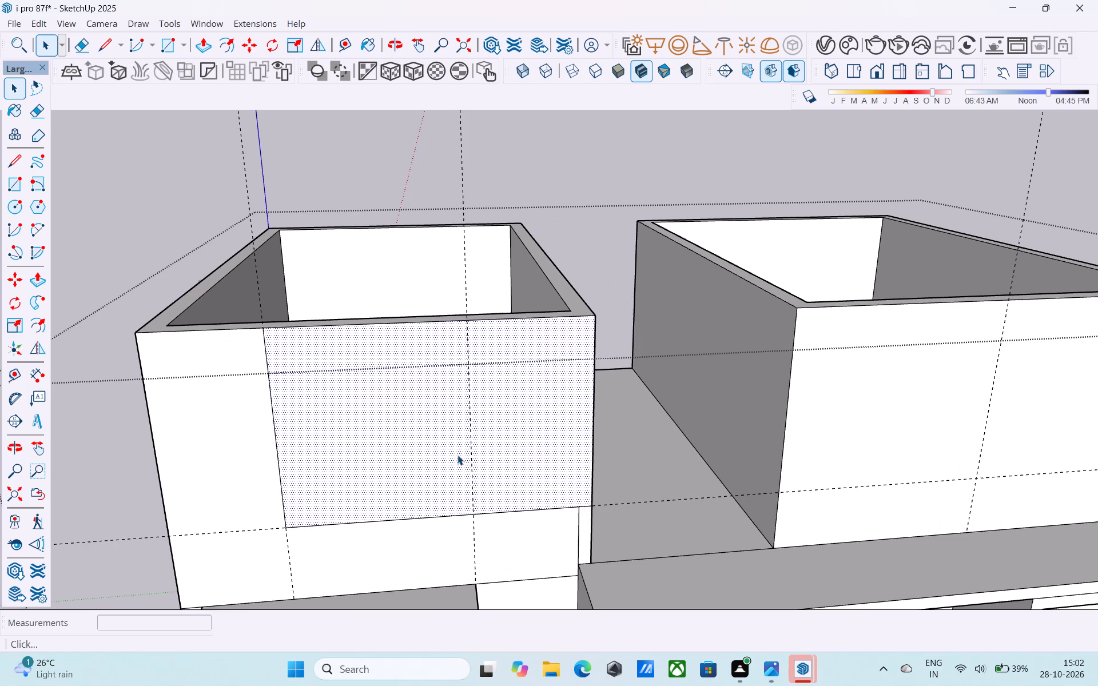
key("f")
left_click(457, 455)
key("6")
key("shift+quotedbl")
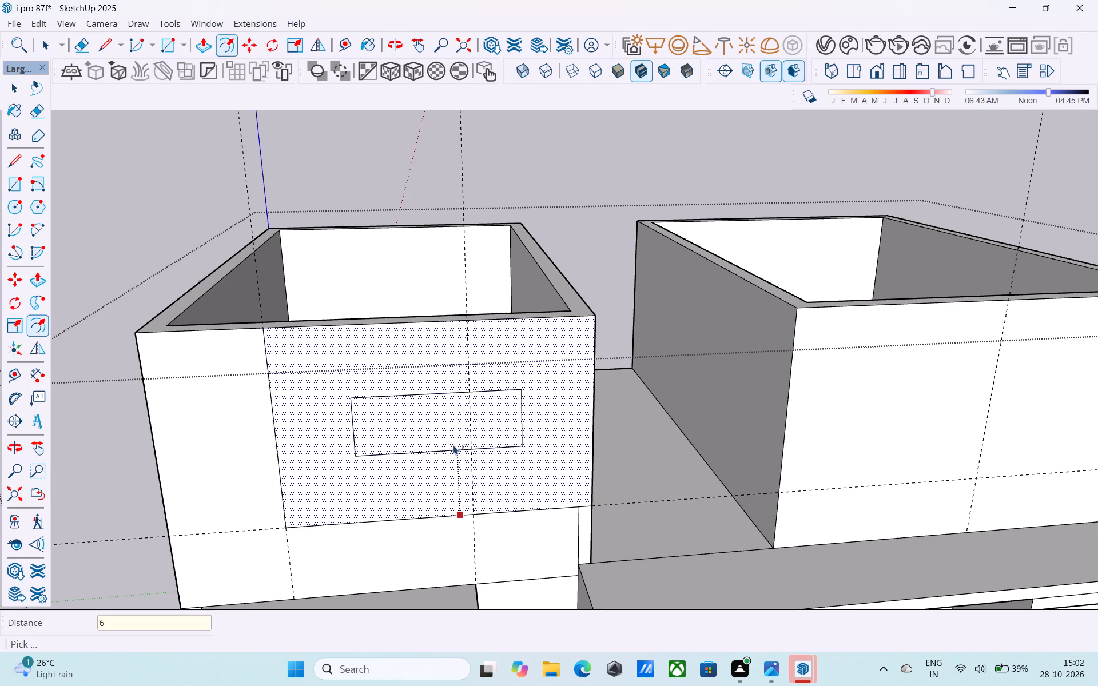
key("Return")
key("space")
Copy the frame's vertical corner edge 4' back along the first block's inner side wall.
scroll(454, 448, "down", 4)
middle_click_drag(454, 448, 454, 450)
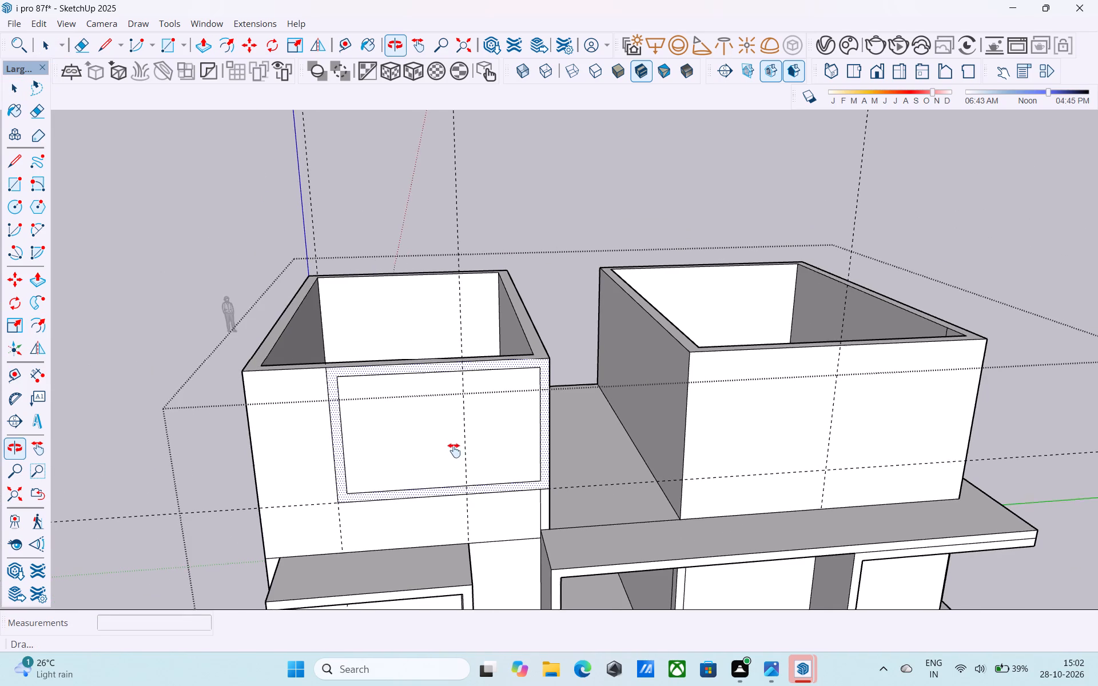
middle_click_drag(454, 450, 222, 438)
middle_click_drag(348, 410, 370, 448)
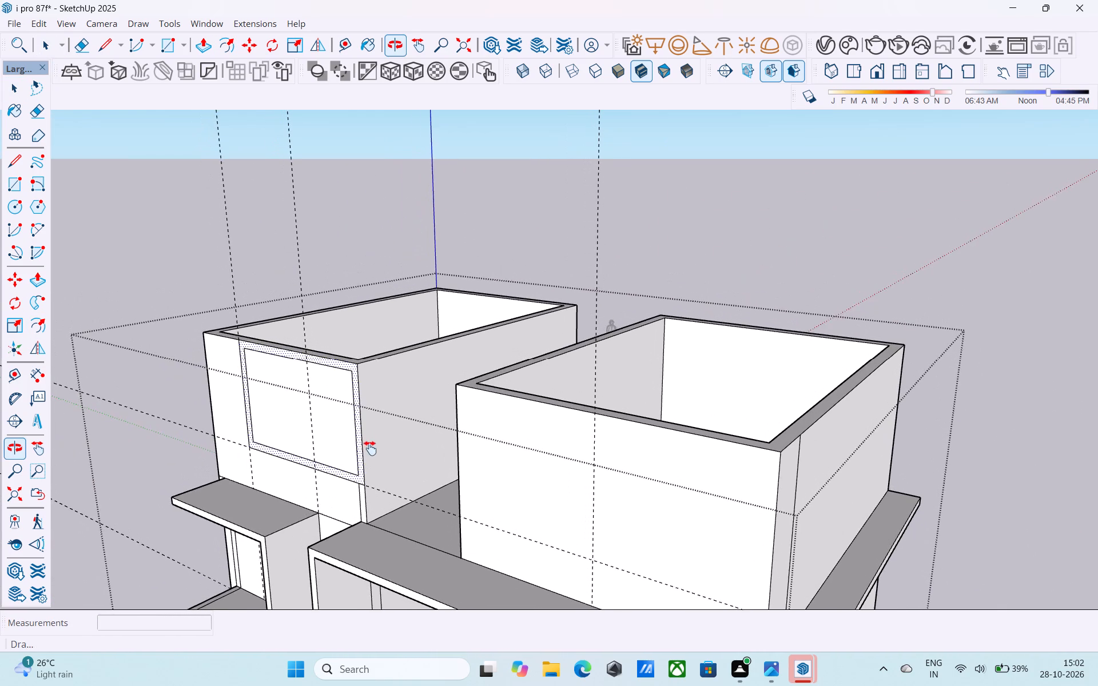
middle_click_drag(370, 448, 370, 452)
scroll(372, 452, "up", 1)
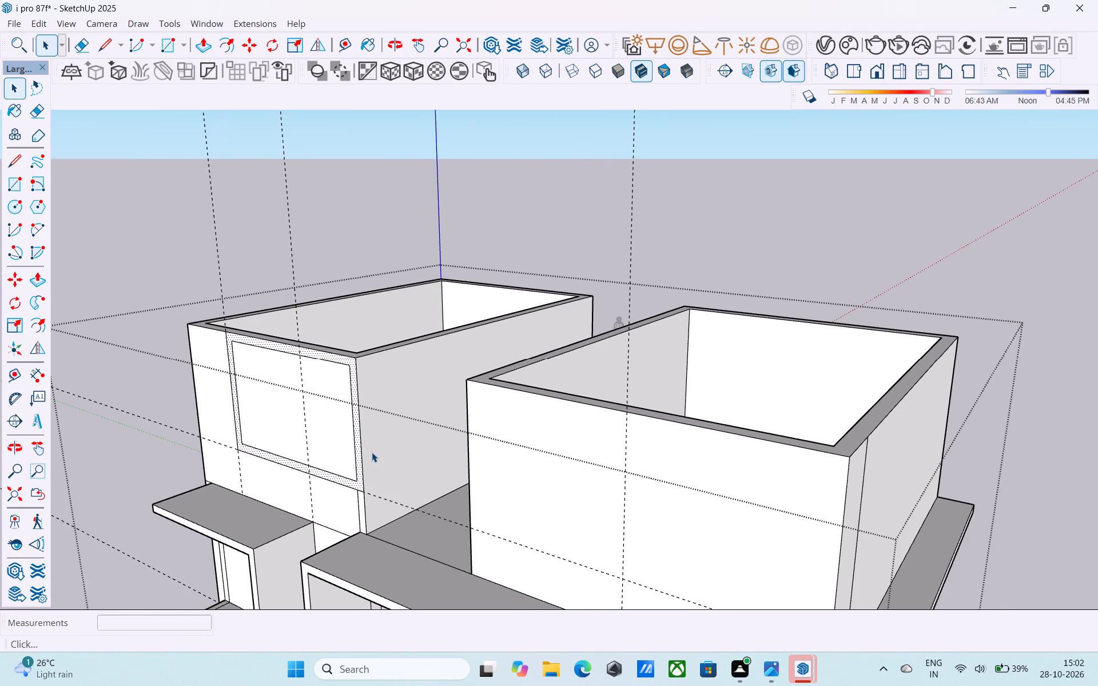
scroll(372, 452, "down", 1)
middle_click_drag(372, 452, 405, 457)
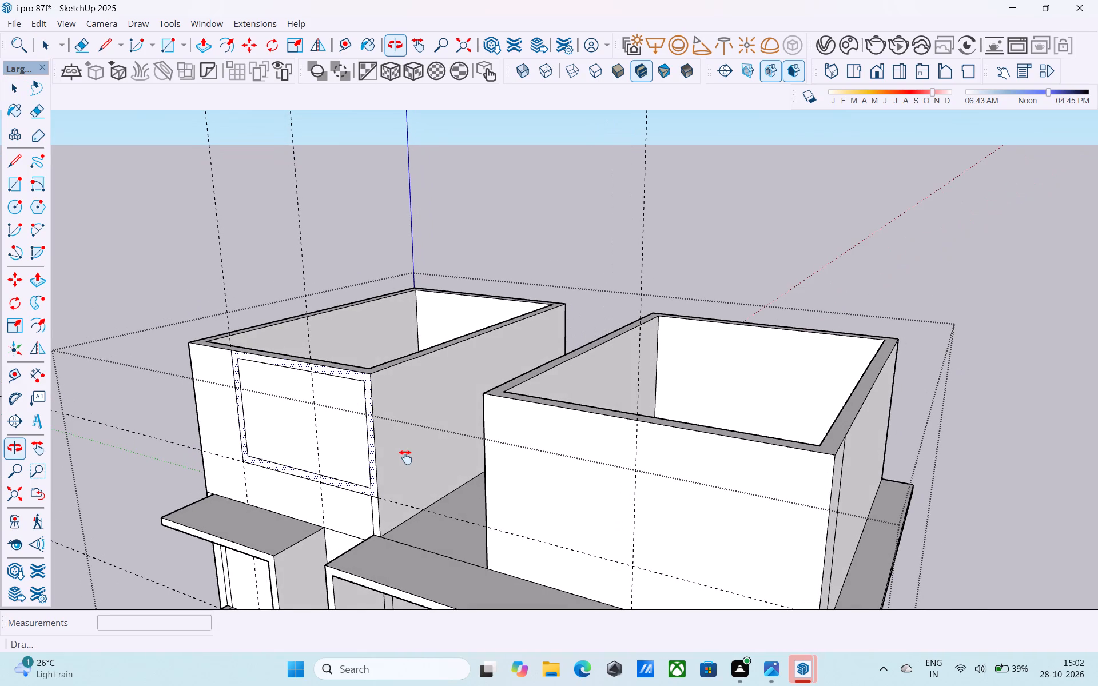
middle_click_drag(405, 457, 408, 460)
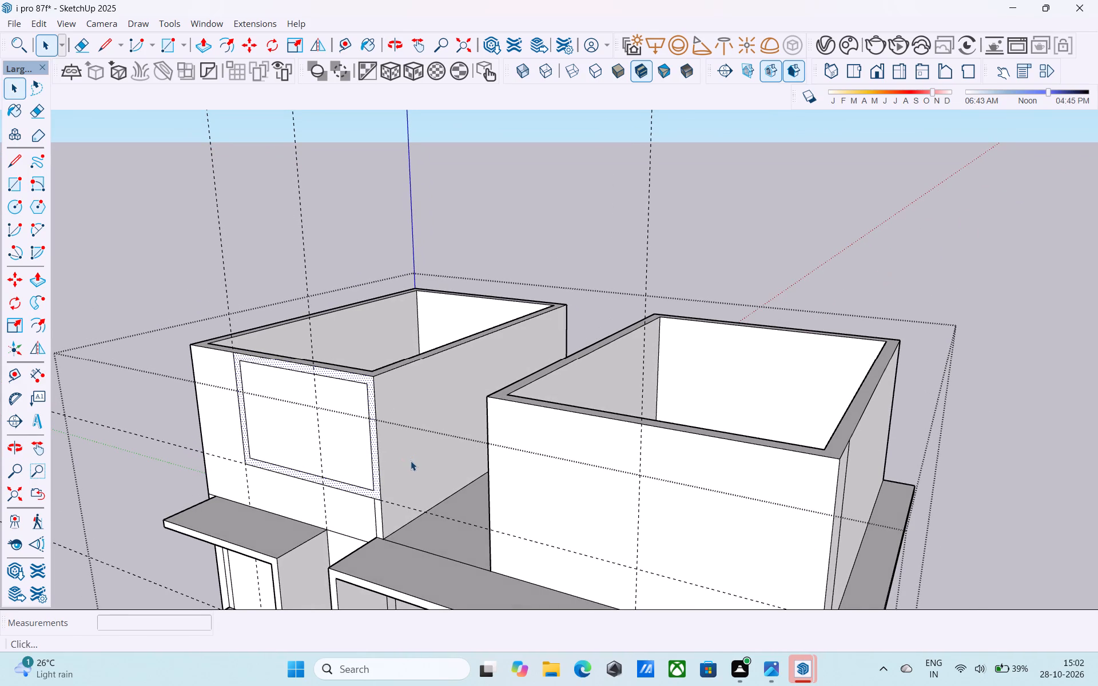
middle_click_drag(411, 461, 436, 489, "shift")
scroll(420, 435, "up", 3)
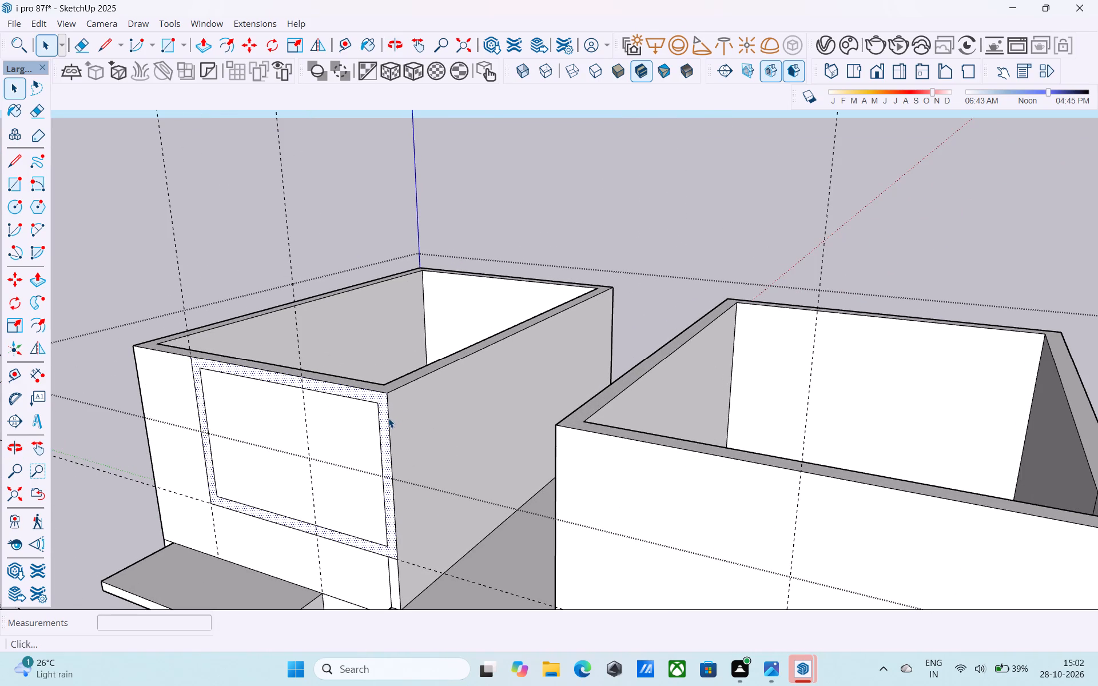
left_click(388, 418)
key("m")
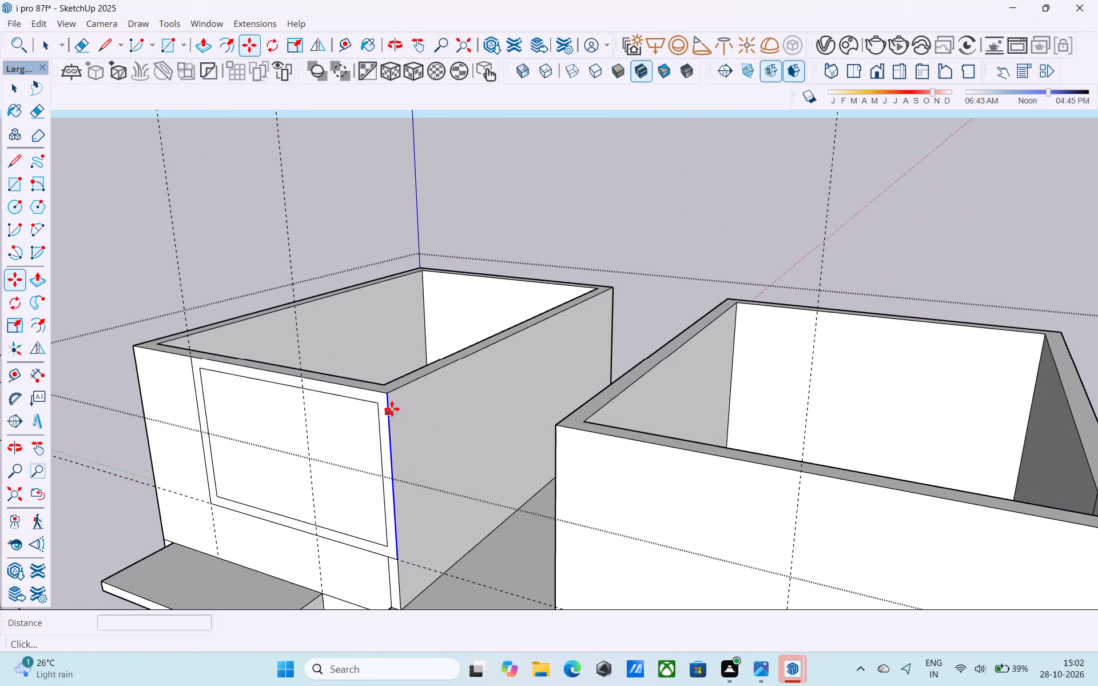
left_click(389, 397)
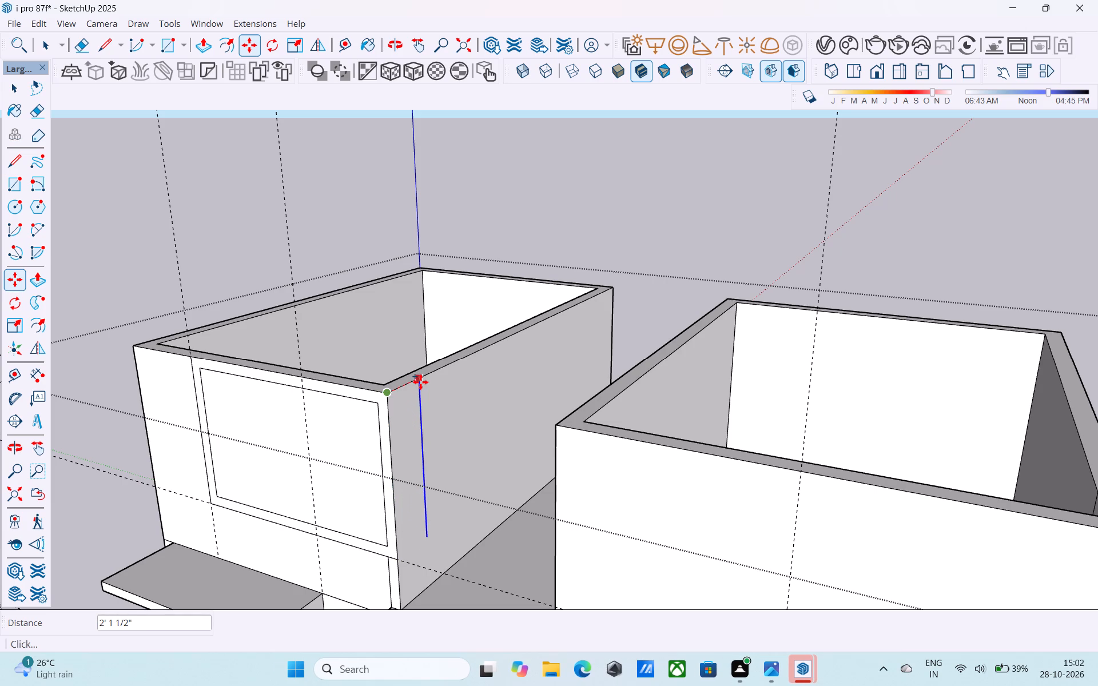
type("4'")
key("Return")
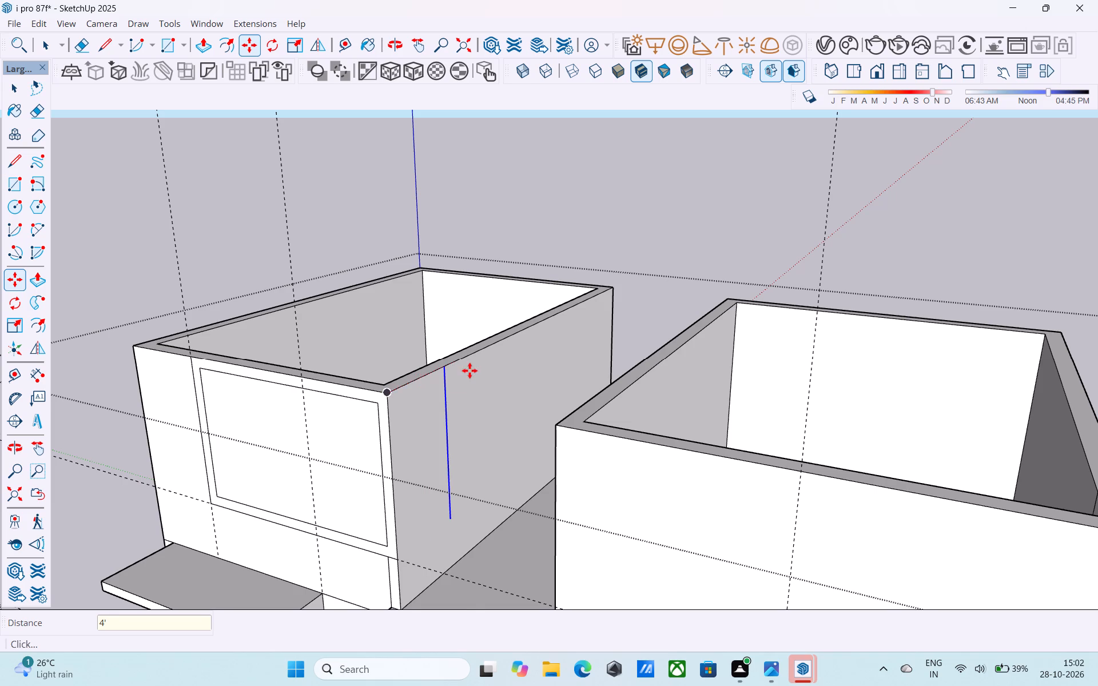
Measure the distance from the second block's front corner to the vertical line on its outer side wall.
scroll(467, 378, "down", 12)
middle_click_drag(610, 389, 535, 382)
scroll(503, 441, "up", 7)
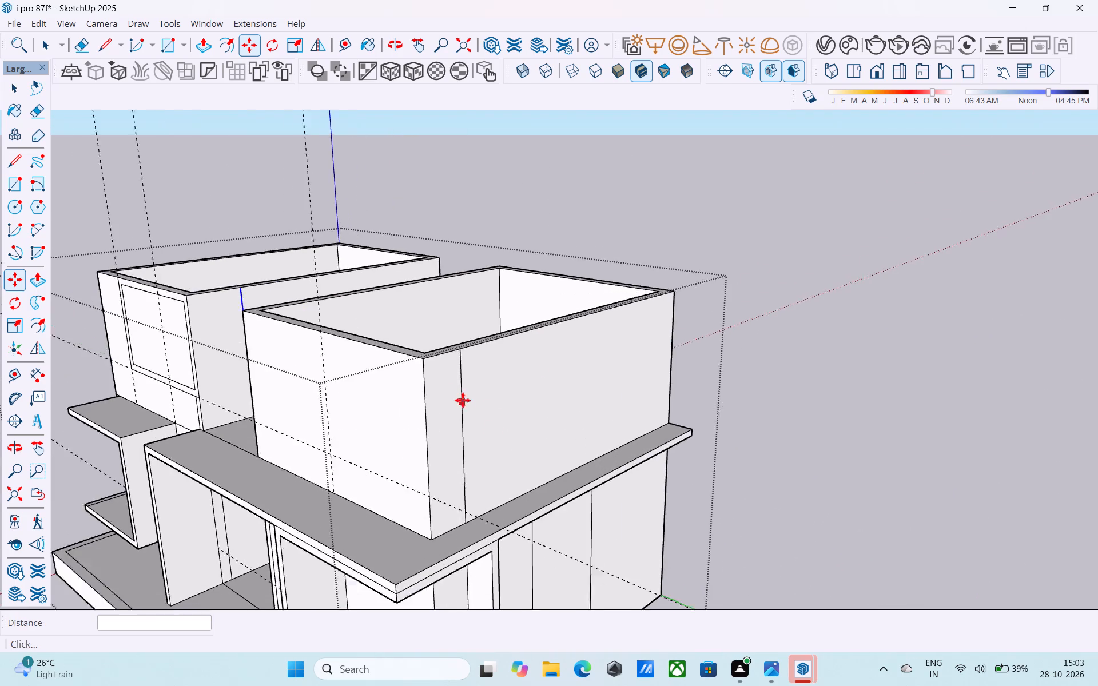
scroll(463, 400, "up", 5)
middle_click_drag(405, 362, 402, 389)
key("l")
scroll(400, 394, "up", 7)
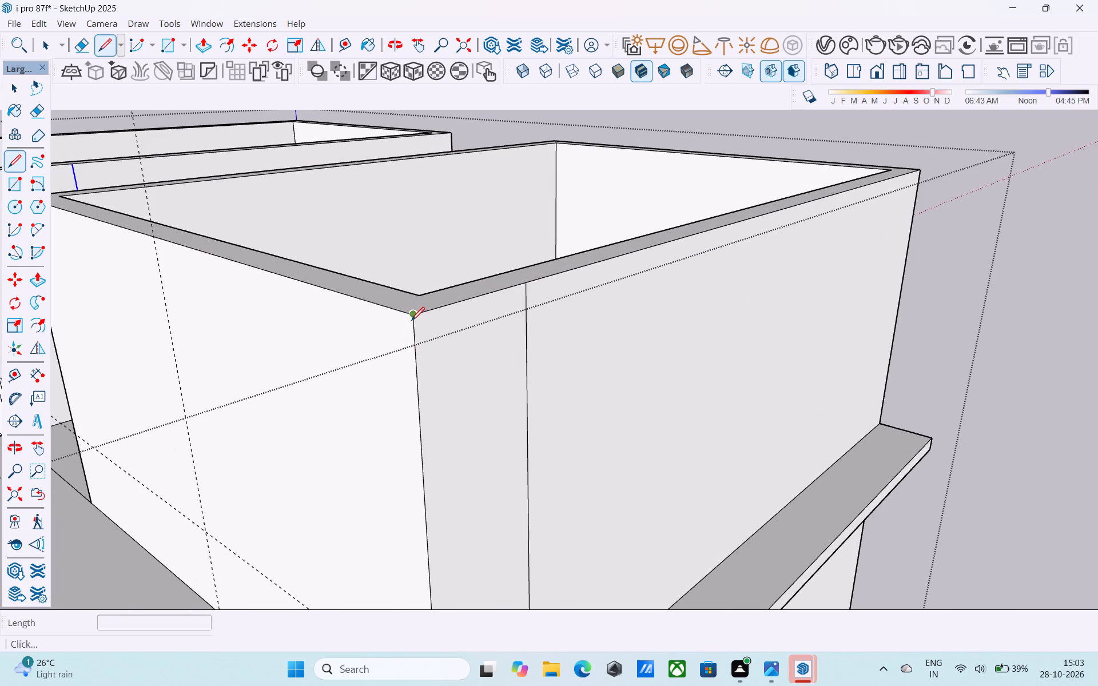
left_click(412, 321)
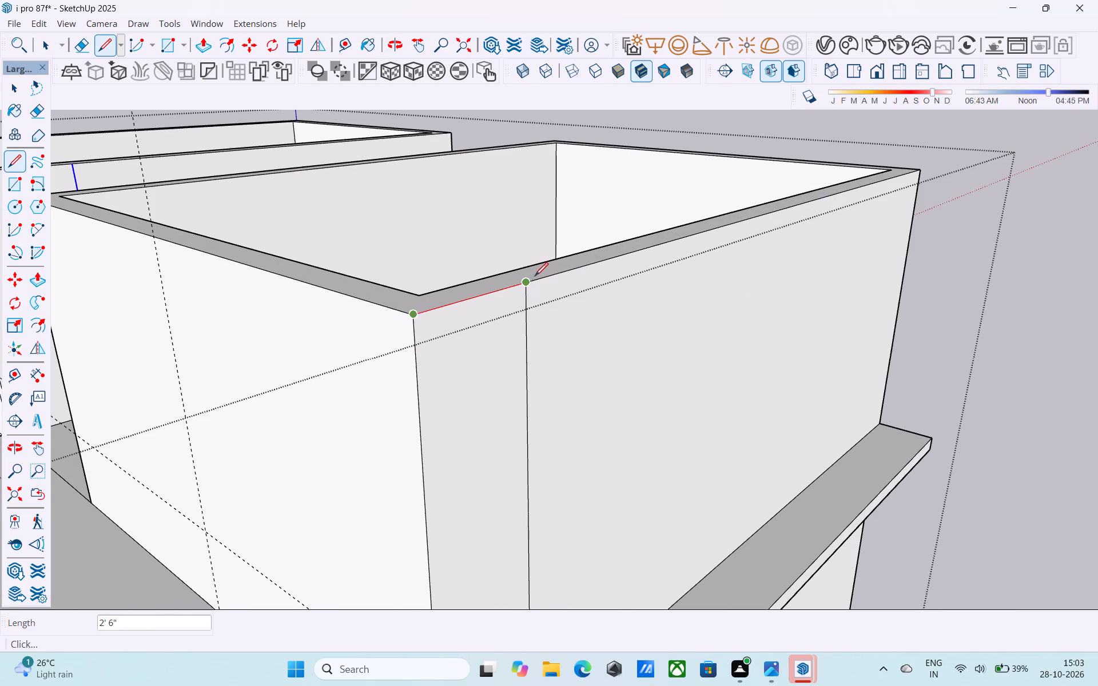
Measure the side return of the framed corner opening on the floor below, starting at its inner top corner.
scroll(535, 276, "down", 14)
middle_click_drag(572, 417, 522, 354)
middle_click_drag(428, 440, 429, 393)
key("l")
middle_click_drag(438, 373, 424, 306)
scroll(457, 293, "up", 7)
left_click(440, 265)
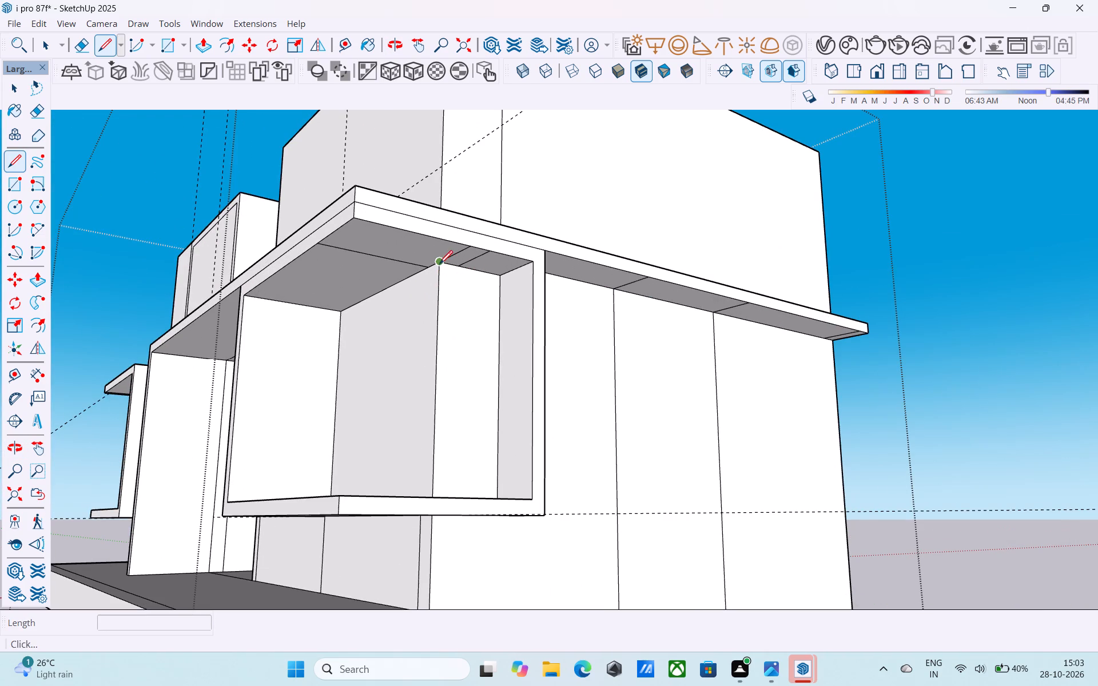
key("space")
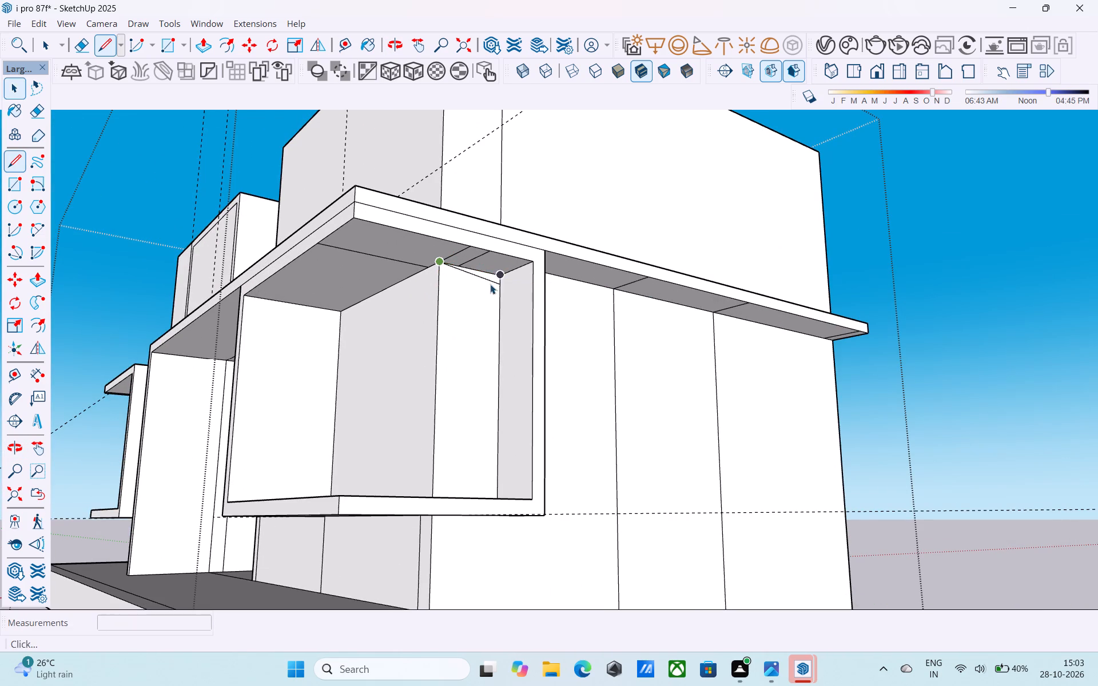
Erase the copied vertical line 4' back along the first block's inner side wall.
scroll(490, 284, "down", 5)
middle_click_drag(490, 284, 599, 494)
middle_click_drag(487, 322, 567, 382, "shift")
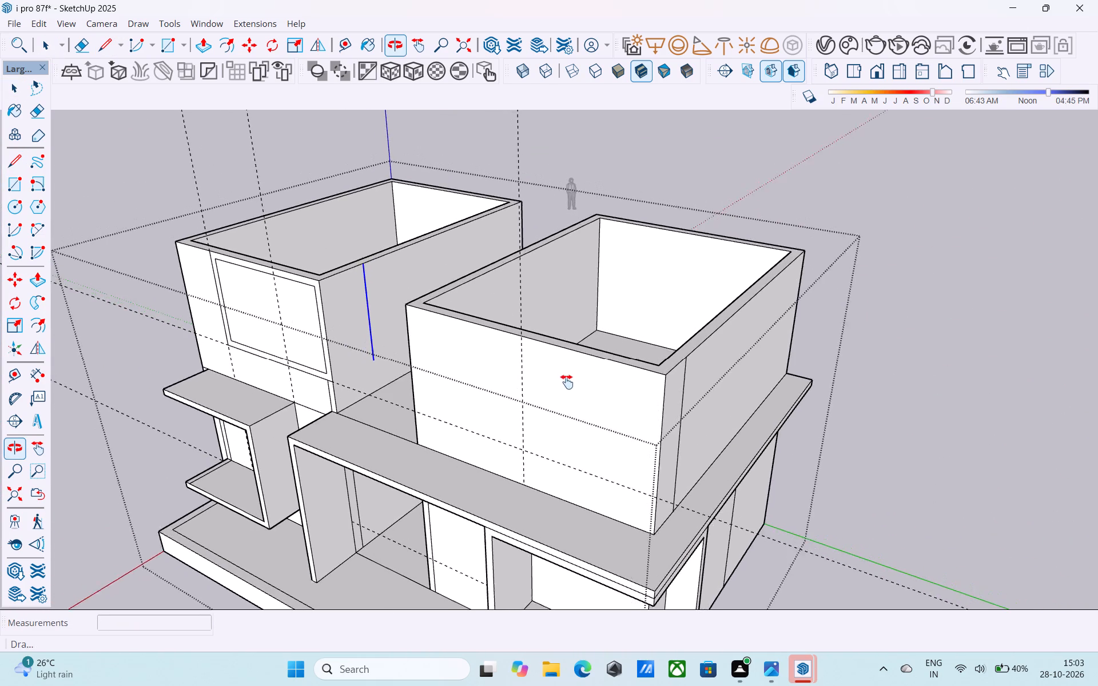
middle_click_drag(567, 382, 571, 384, "shift")
scroll(571, 384, "down", 2)
middle_click_drag(572, 388, 591, 438)
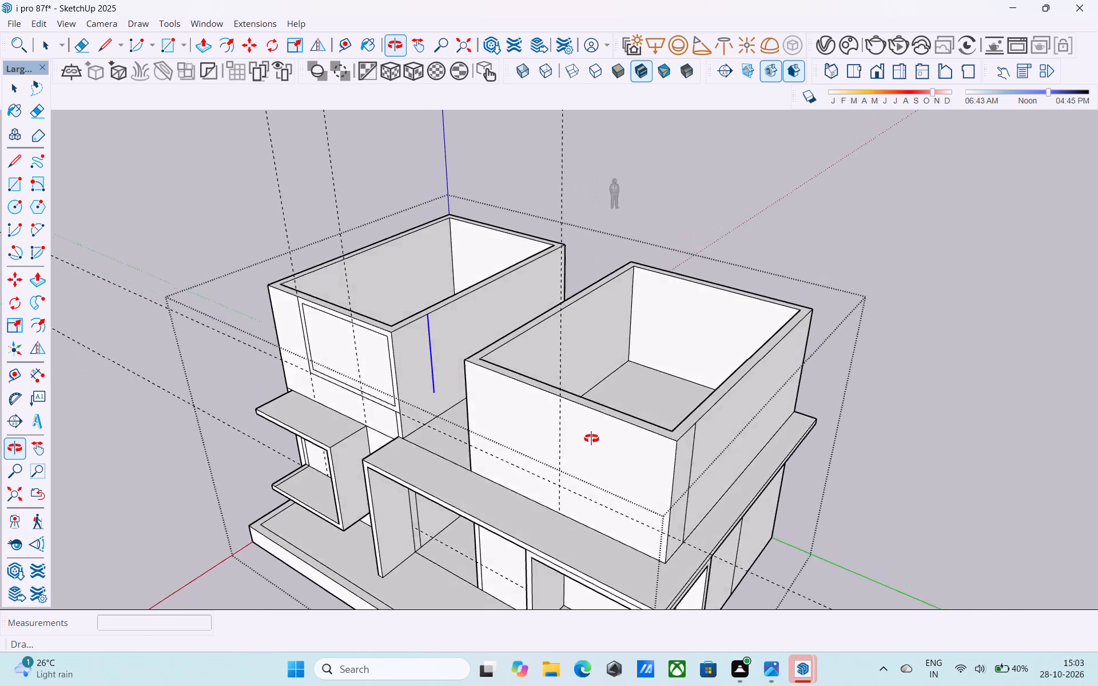
middle_click_drag(591, 438, 494, 438)
scroll(420, 313, "up", 10)
middle_click_drag(422, 302, 444, 324)
scroll(445, 327, "up", 2)
key("e")
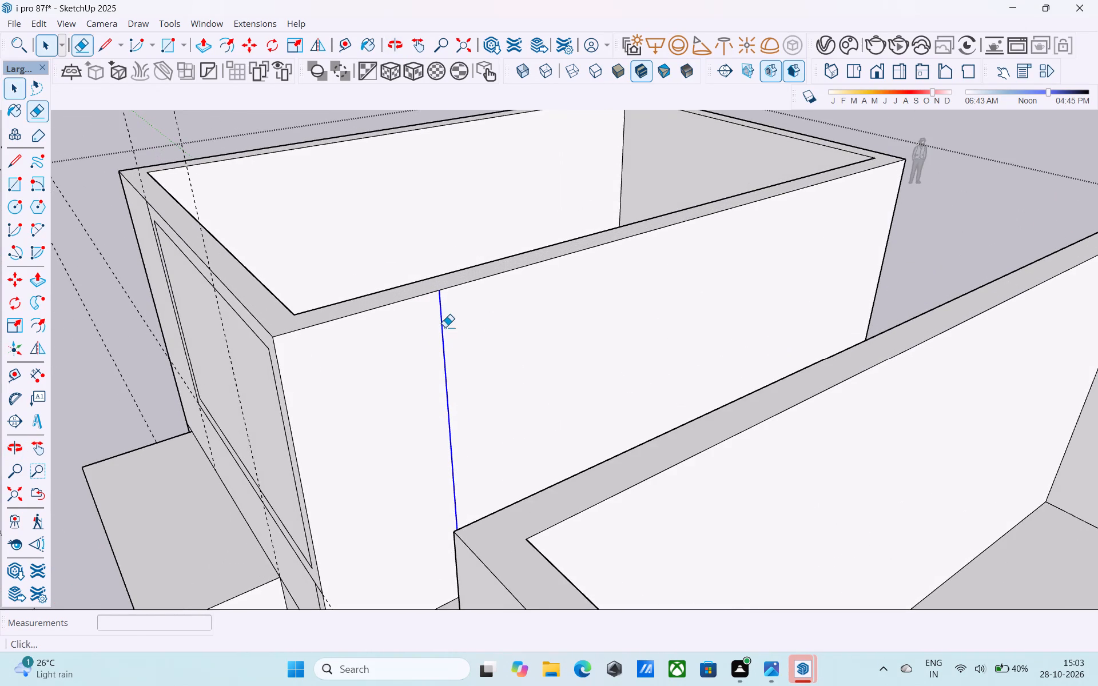
left_click(445, 327)
left_click(443, 328)
key("space")
key("e")
left_click_drag(445, 342, 437, 343)
key("space")
Copy the frame's vertical corner edge 3' back along the first block's inner side wall.
scroll(437, 345, "down", 3)
middle_click_drag(437, 345, 464, 336)
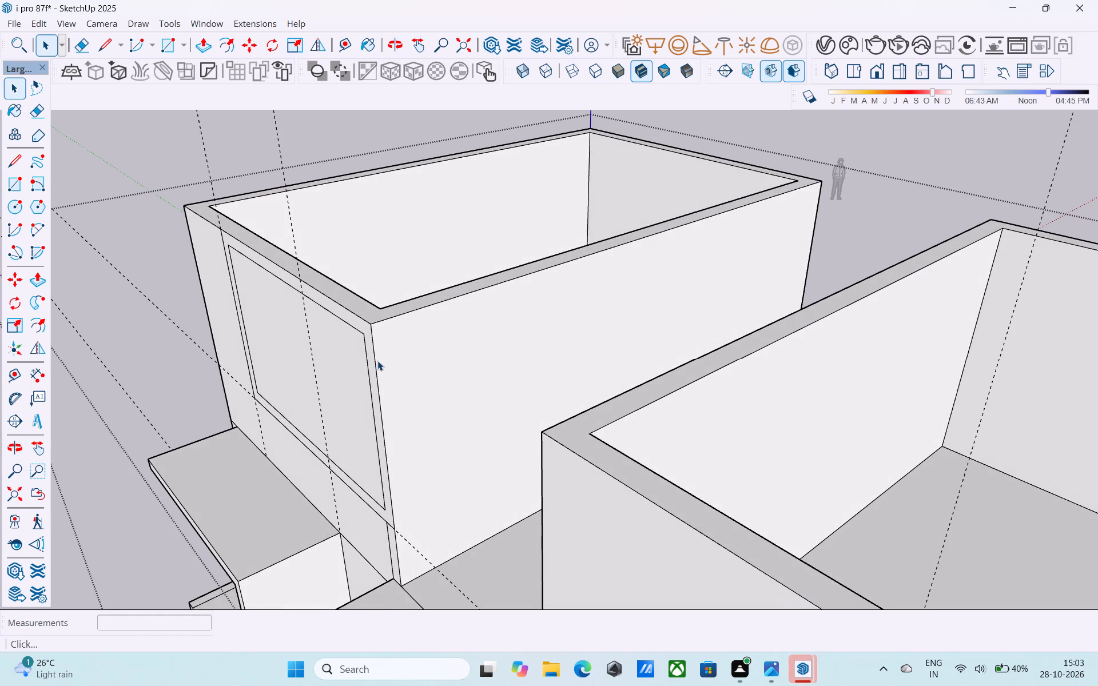
left_click(373, 361)
key("m")
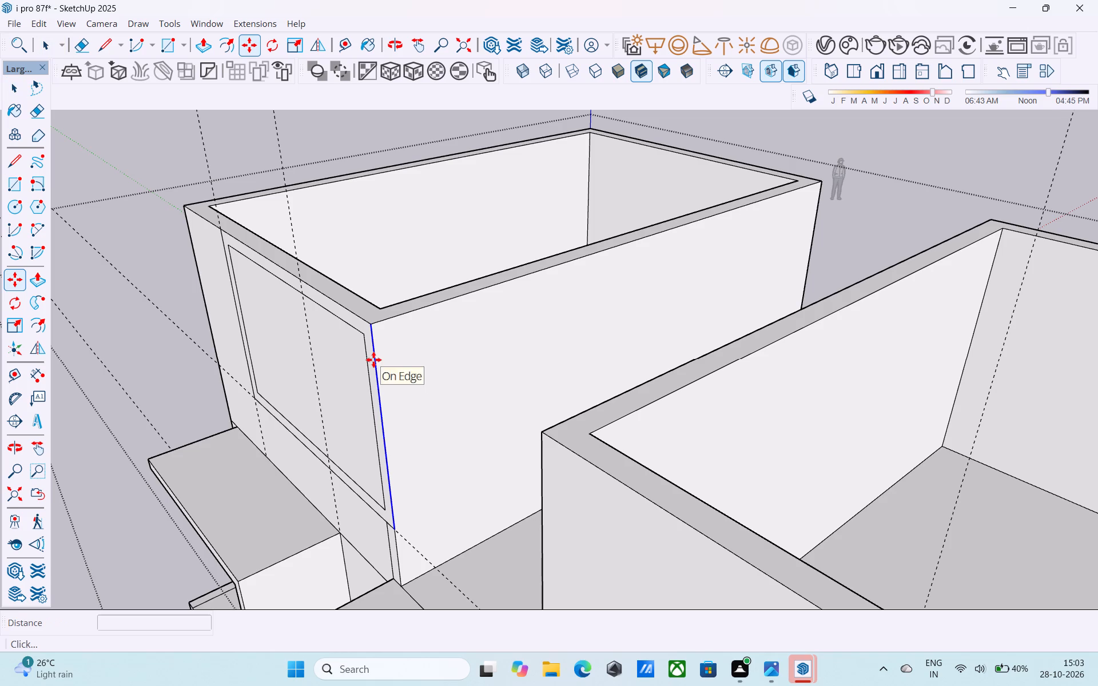
left_click(376, 325)
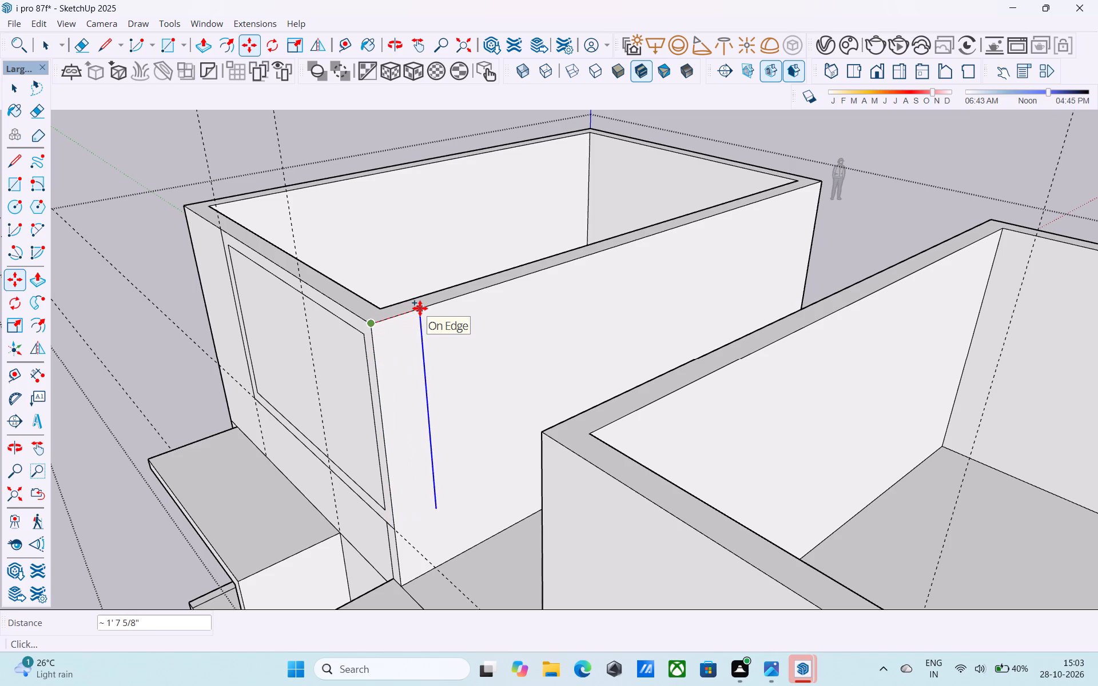
type("3'")
key("Return")
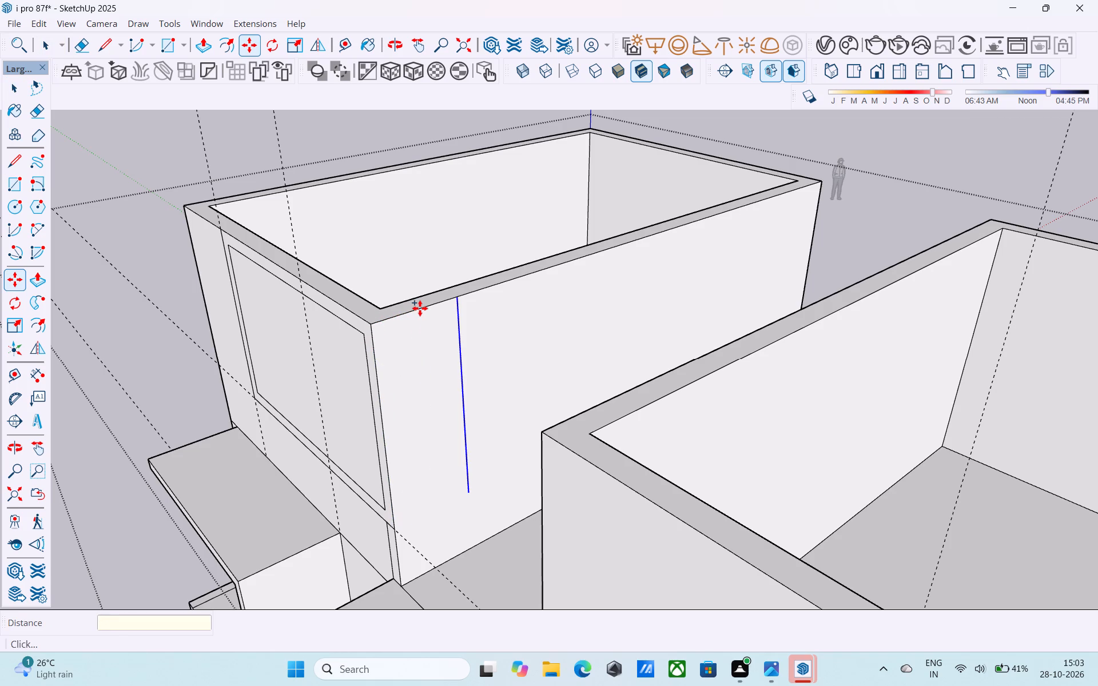
Copy that new vertical line another 6" back along the side wall for the frame border.
scroll(459, 294, "up", 2)
left_click(459, 295)
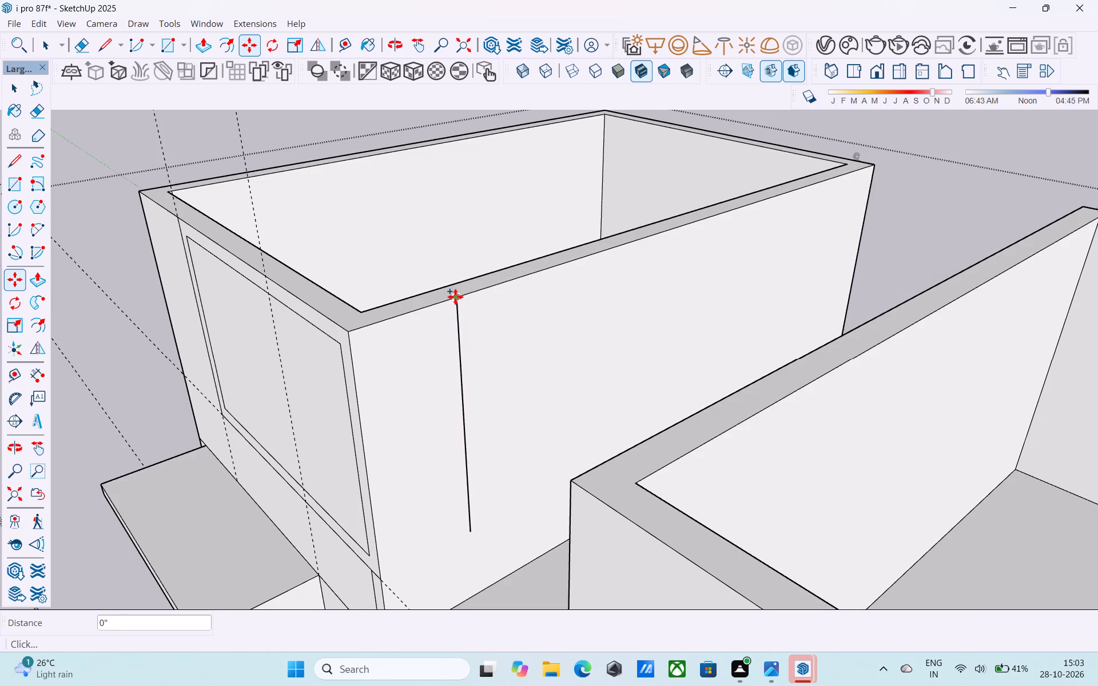
type("6\"")
key("Return")
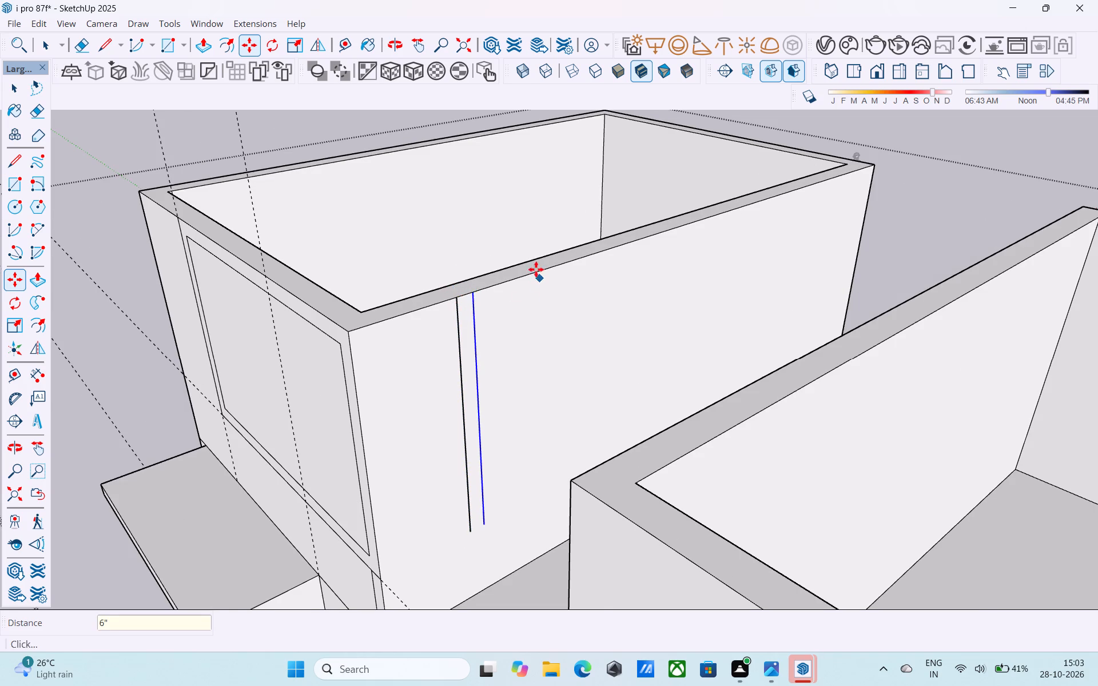
Draw the side frame's 3' 6" bottom edge, extend the front frame's lower inner corner 6" to the block corner, and continue it 3' 6" along the side wall.
scroll(535, 270, "down", 5)
middle_click_drag(479, 402, 512, 364)
scroll(478, 419, "up", 7)
key("l")
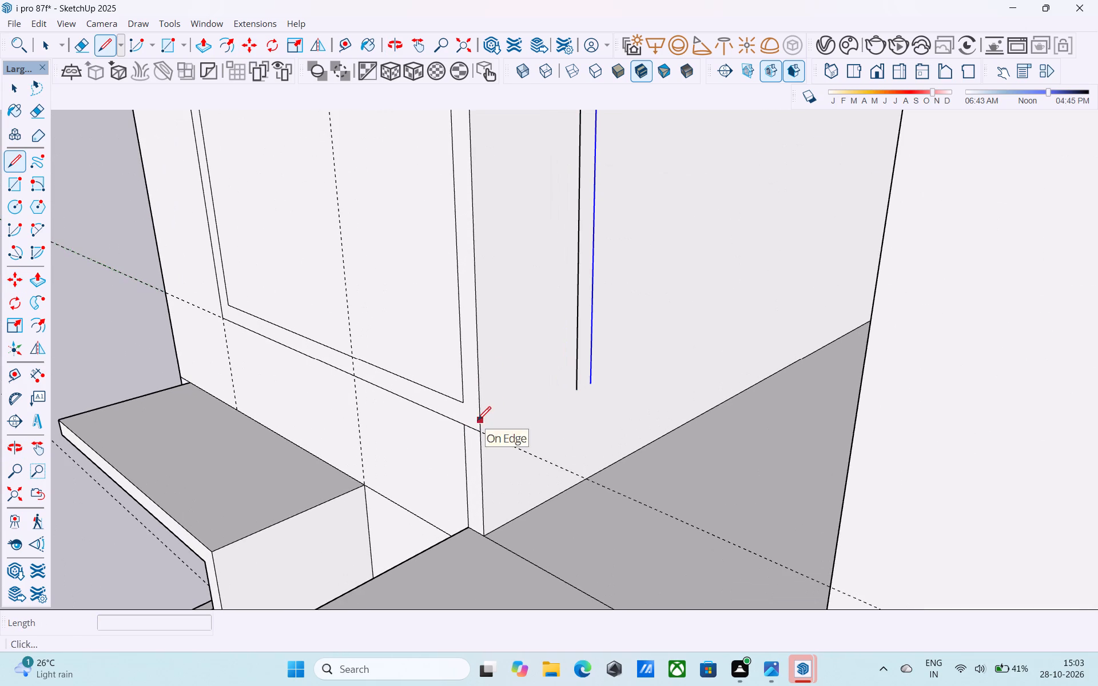
left_click(480, 428)
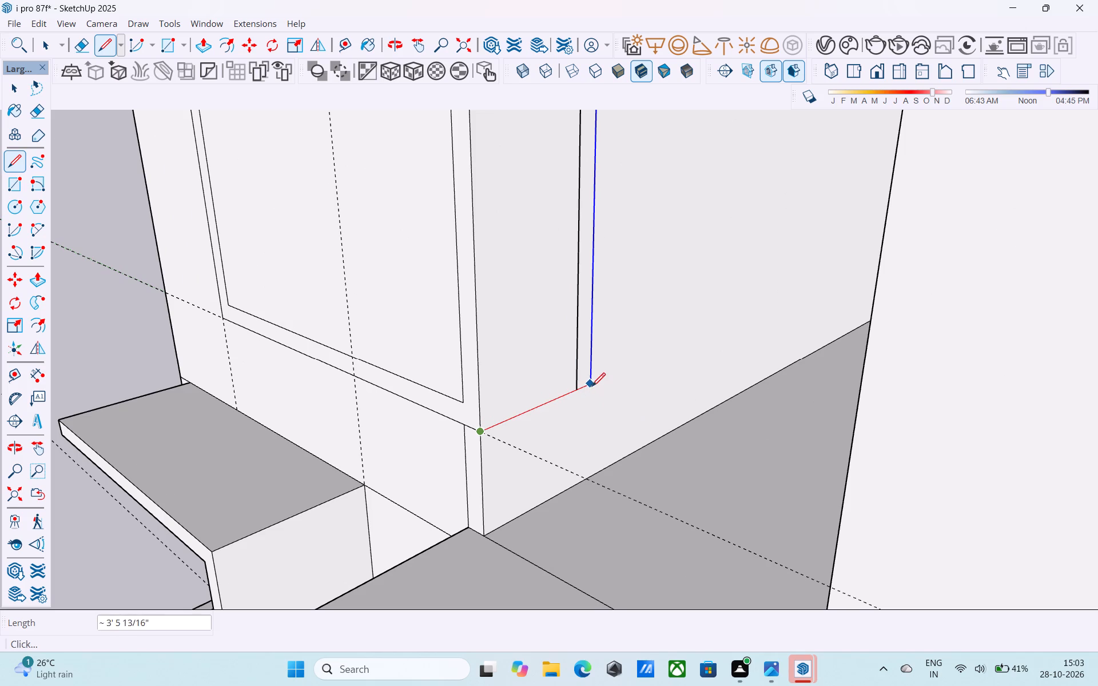
left_click(592, 387)
left_click(460, 405)
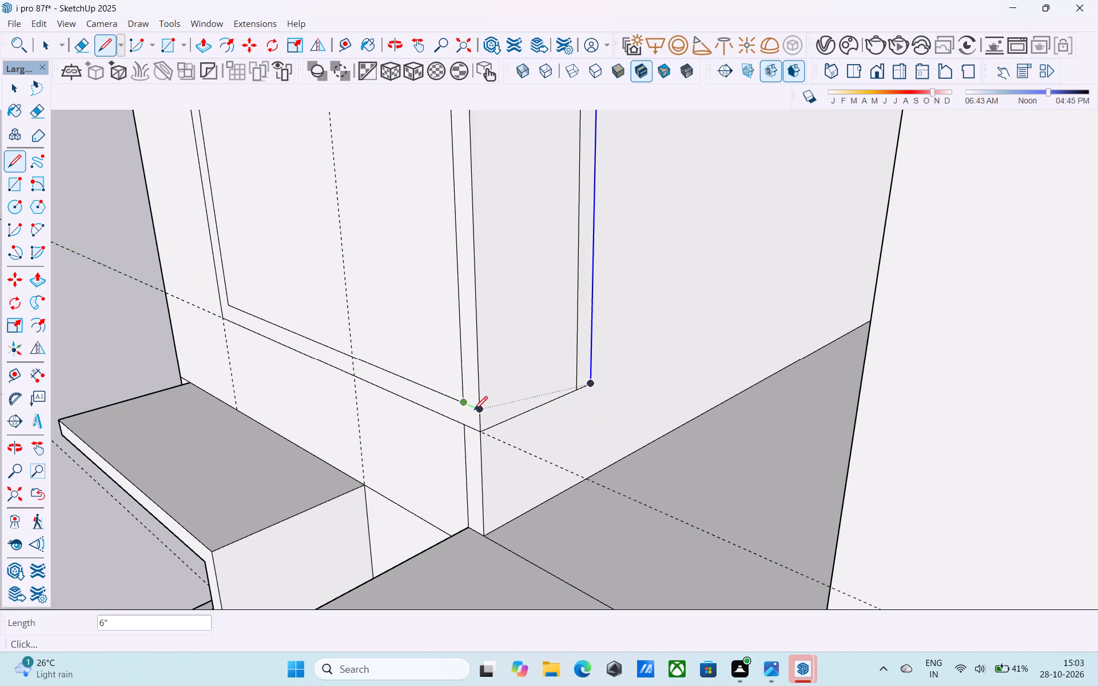
left_click(474, 411)
left_click(480, 411)
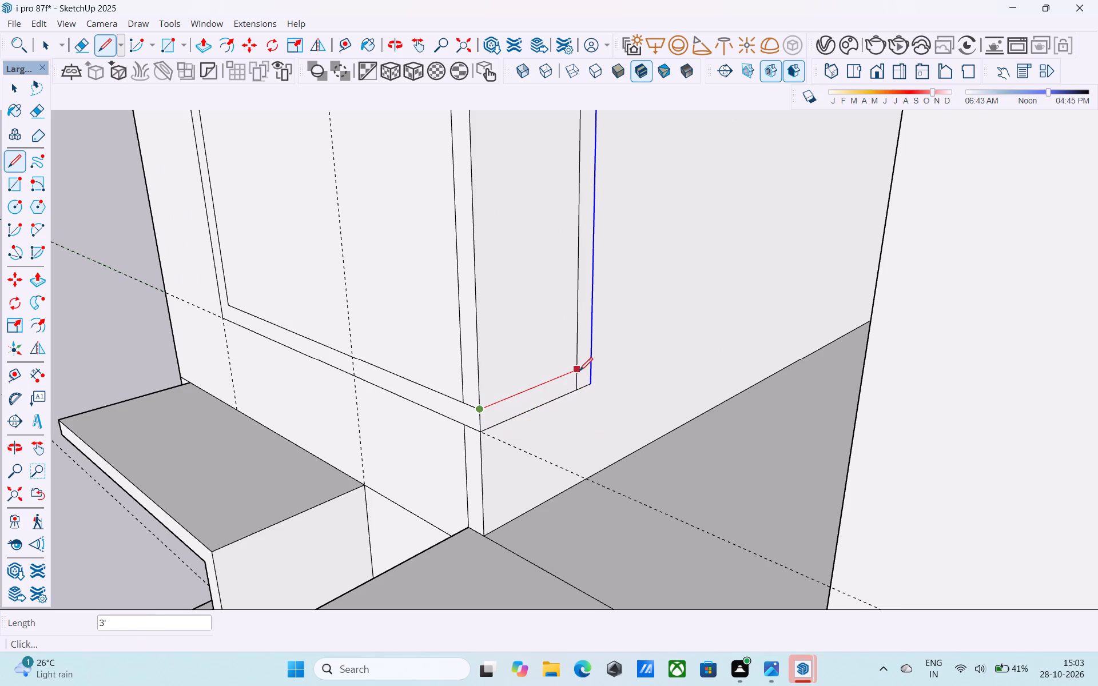
left_click(588, 366)
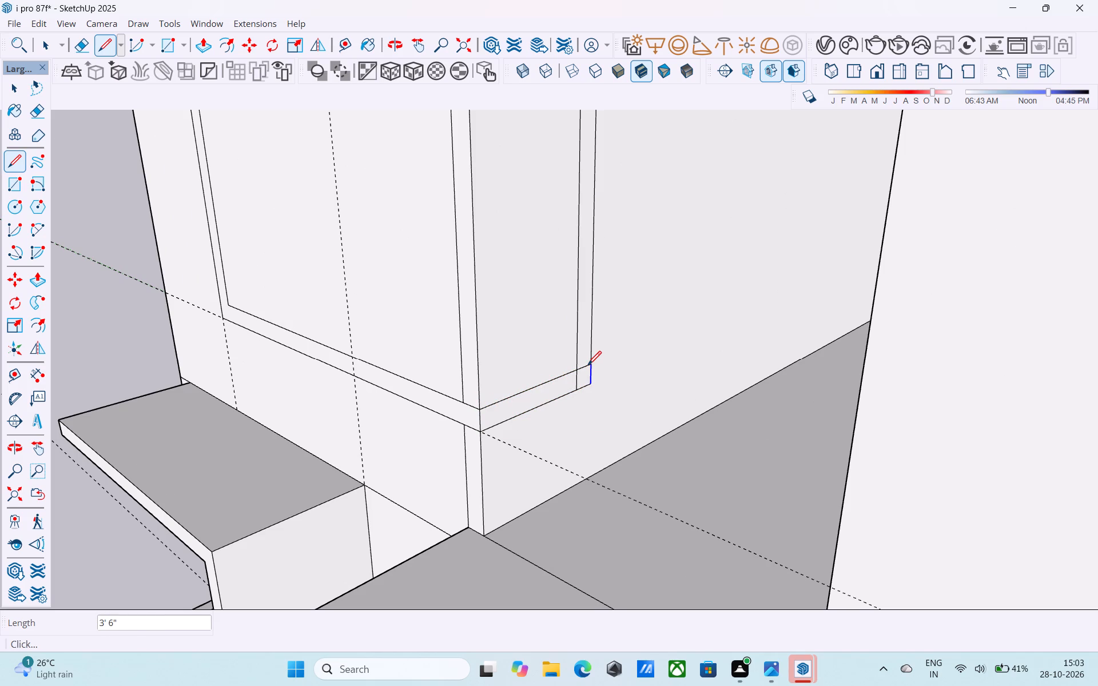
Erase the two short overlapping line segments at the side frame's lower back corner.
key("e")
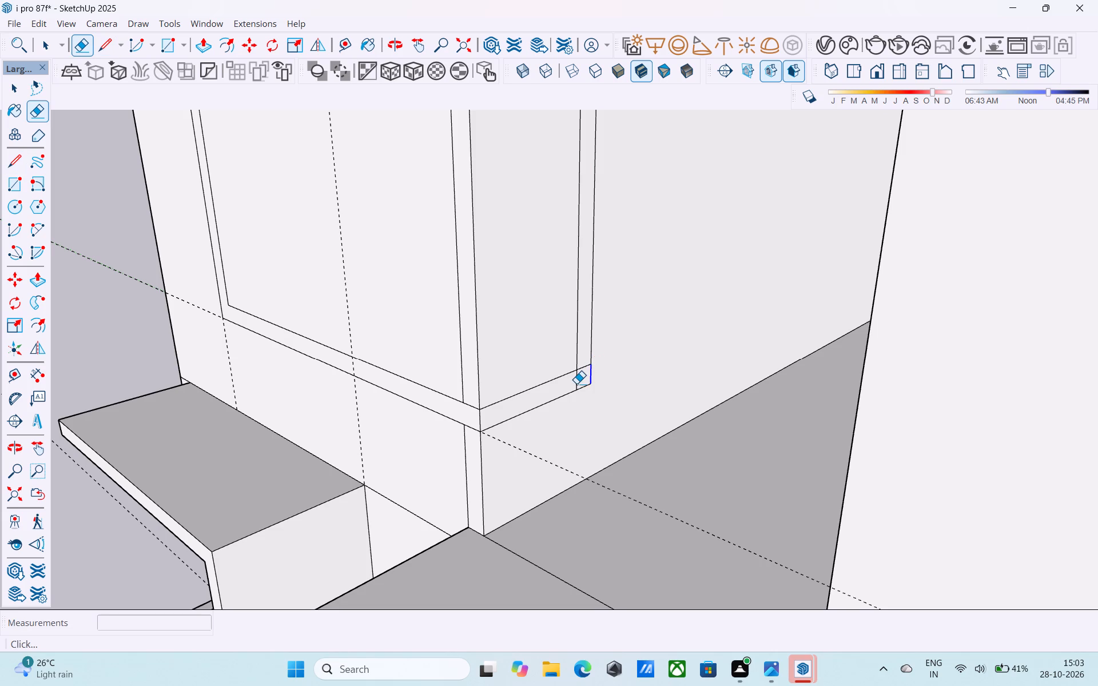
left_click(576, 384)
left_click(585, 369)
scroll(571, 405, "down", 4)
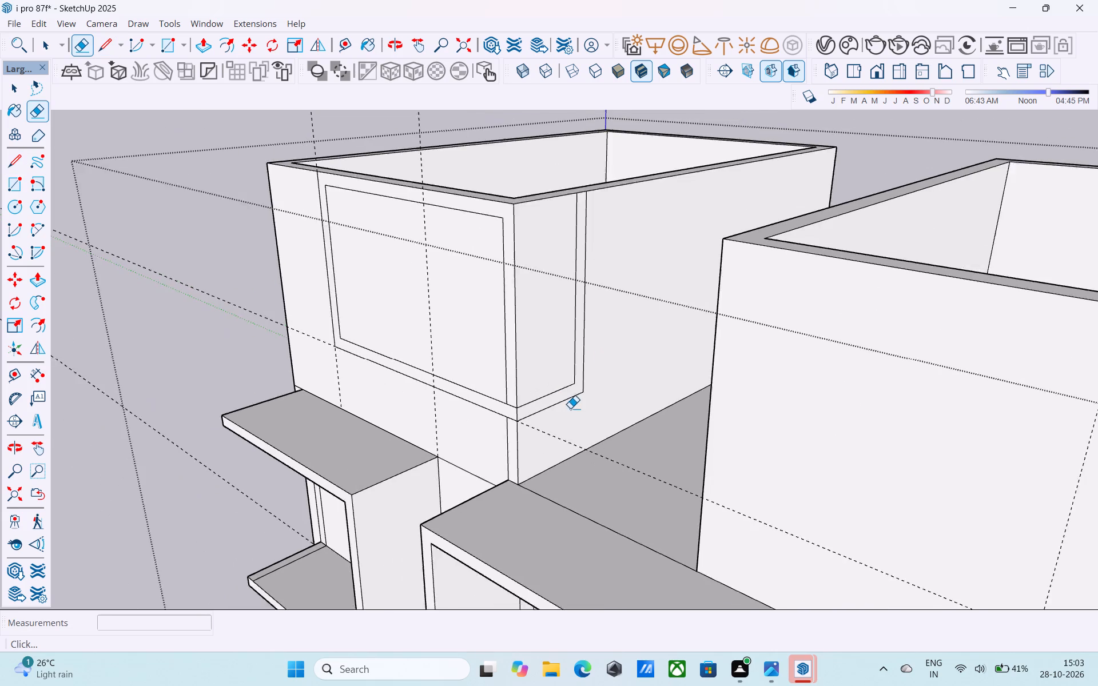
Extend the front frame's inner top line 6" to the block corner and 3' along the side wall to the inner vertical line.
scroll(570, 408, "down", 3)
middle_click_drag(570, 409, 568, 452)
scroll(535, 291, "up", 5)
scroll(512, 331, "up", 2)
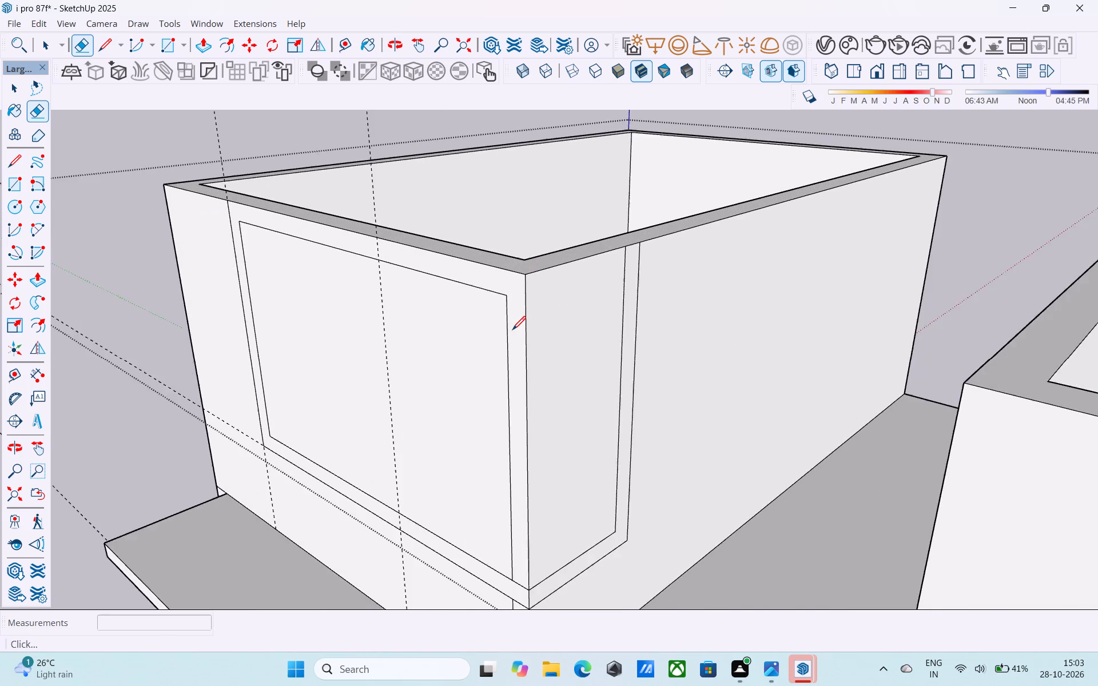
key("l")
scroll(512, 331, "up", 4)
left_click(504, 282)
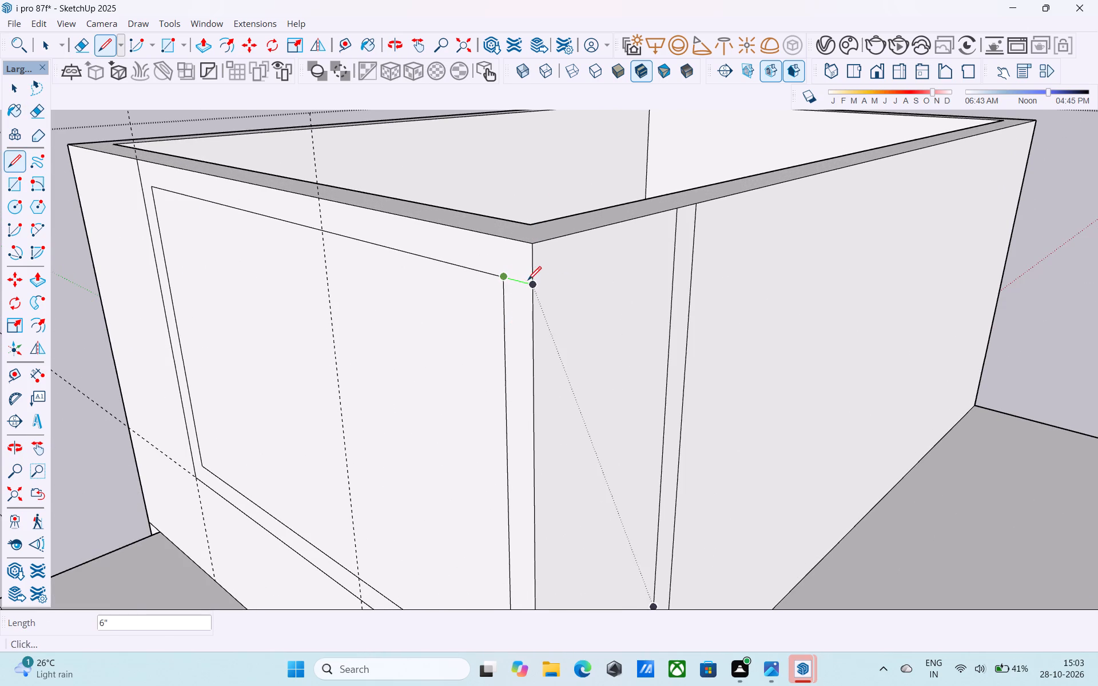
left_click(528, 281)
left_click(532, 284)
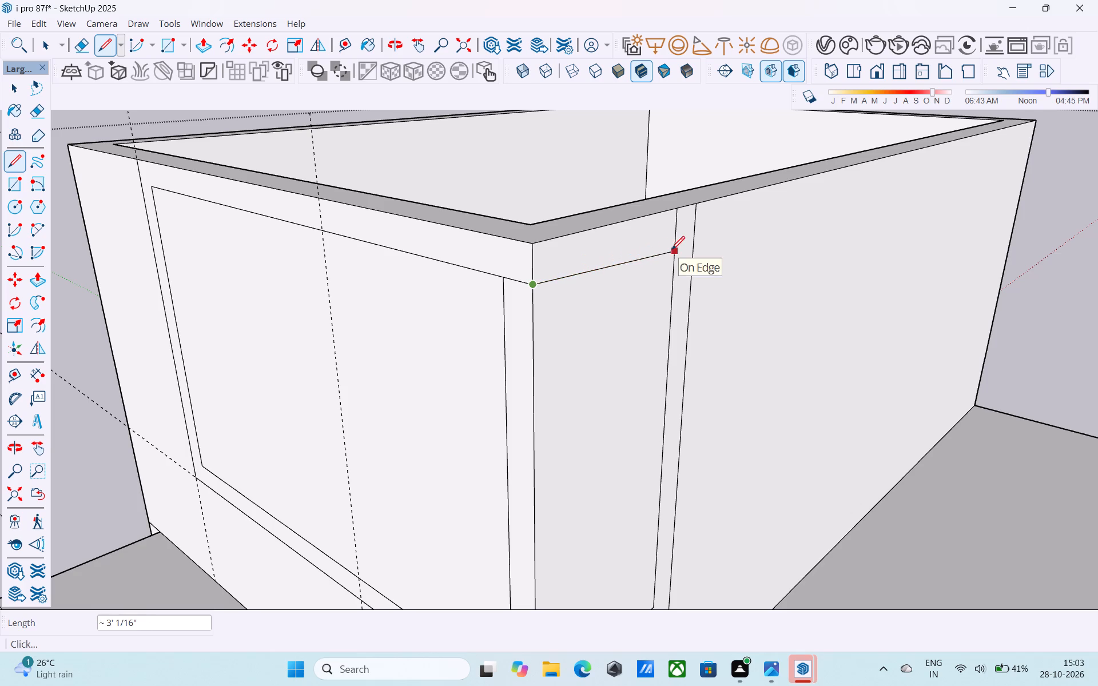
left_click(675, 246)
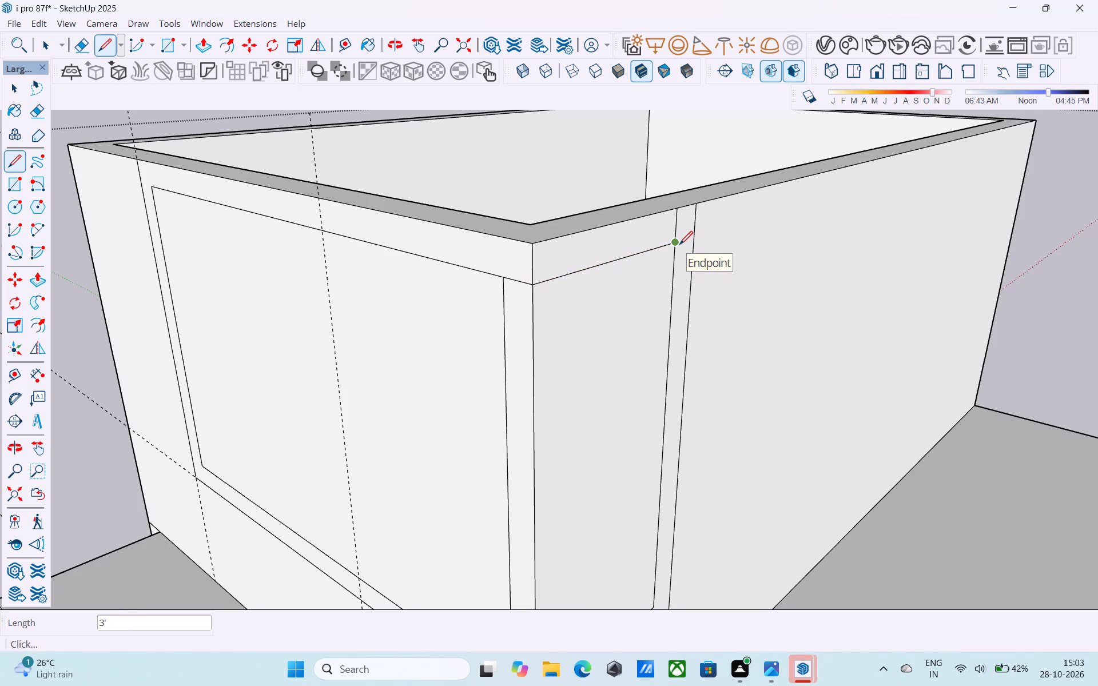
Copy the front frame's inner top line 6" downward.
scroll(679, 246, "down", 5)
middle_click_drag(670, 286, 693, 237)
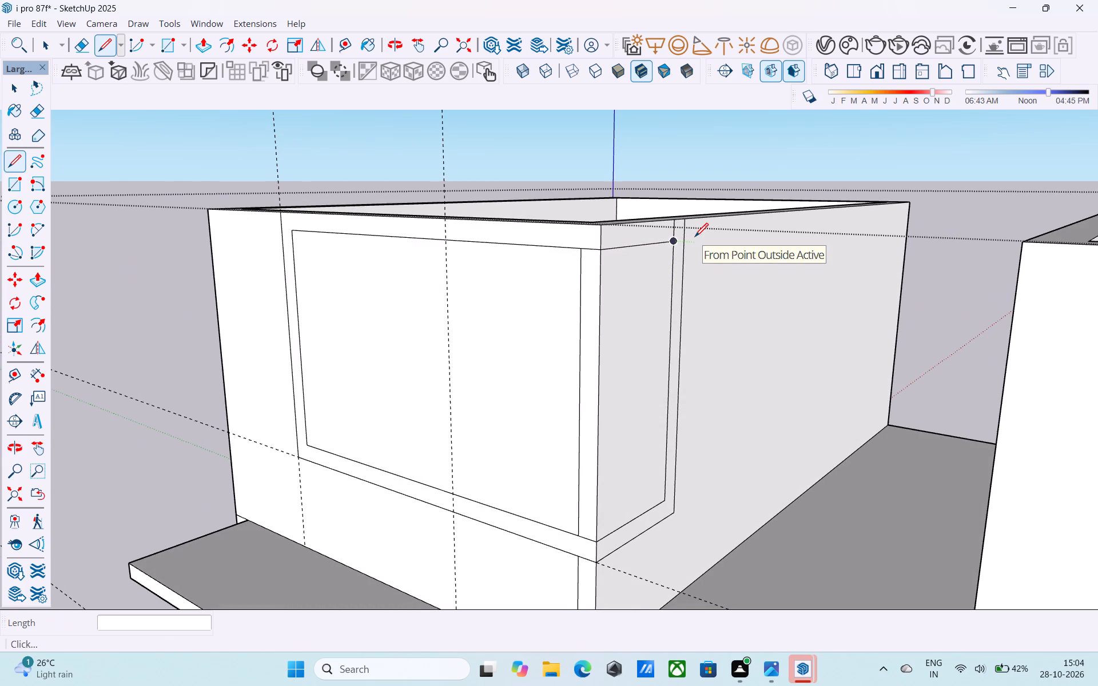
middle_click_drag(695, 238, 690, 263)
scroll(673, 245, "up", 6)
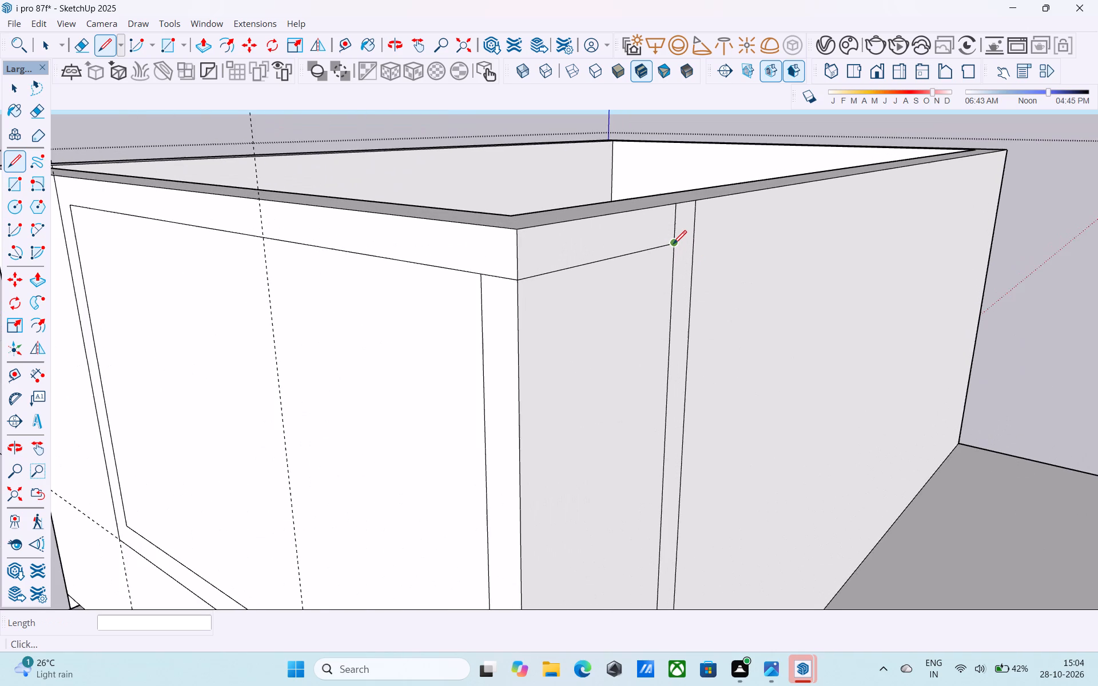
scroll(674, 246, "down", 6)
middle_click_drag(674, 246, 676, 268)
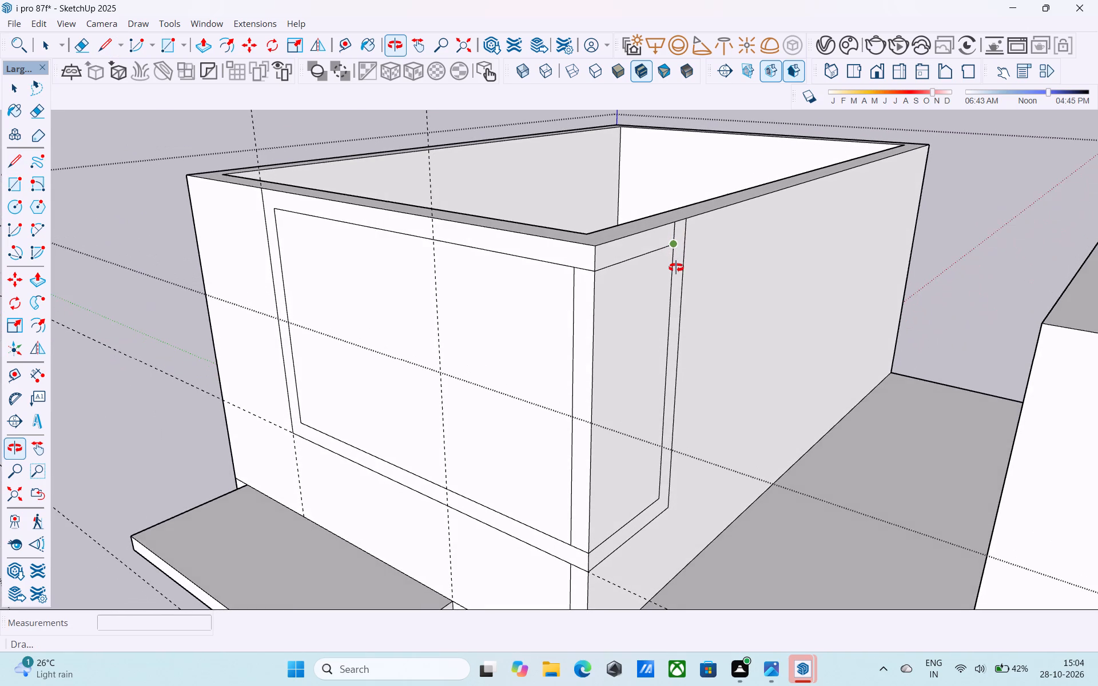
middle_click_drag(676, 268, 765, 217)
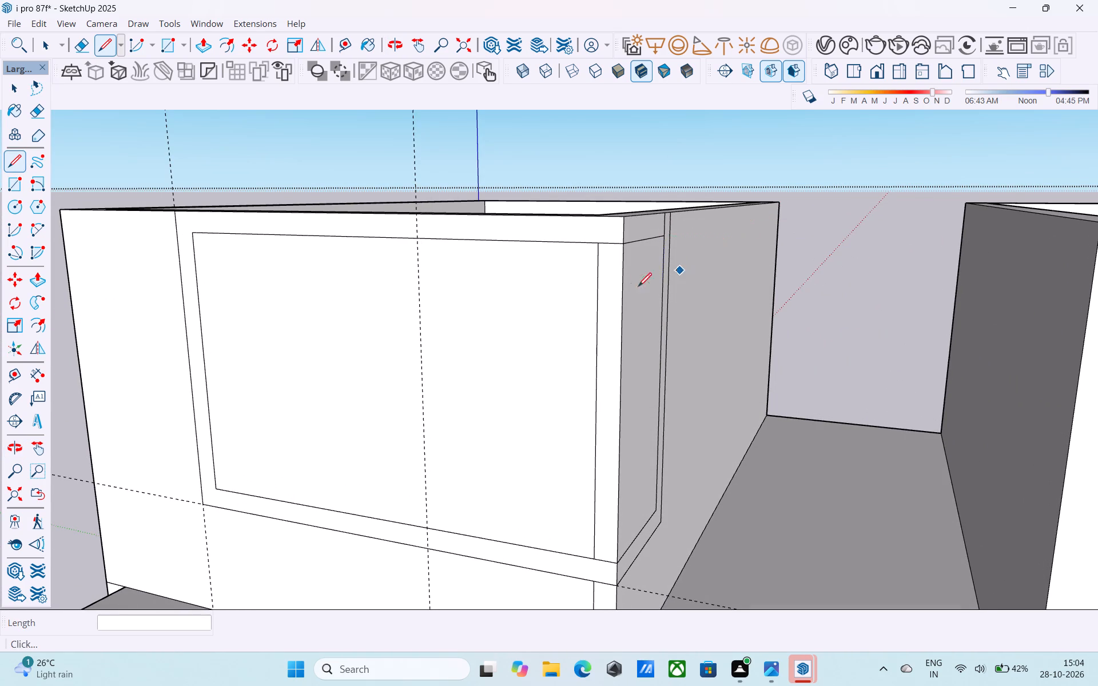
key("space")
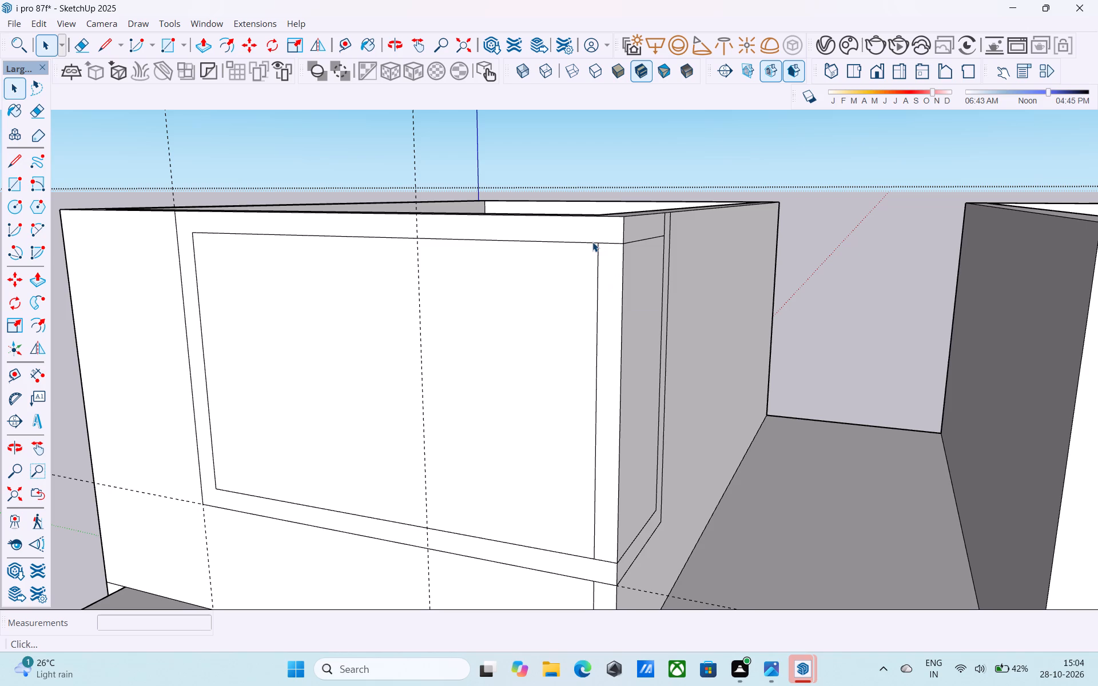
left_click(594, 243)
key("m")
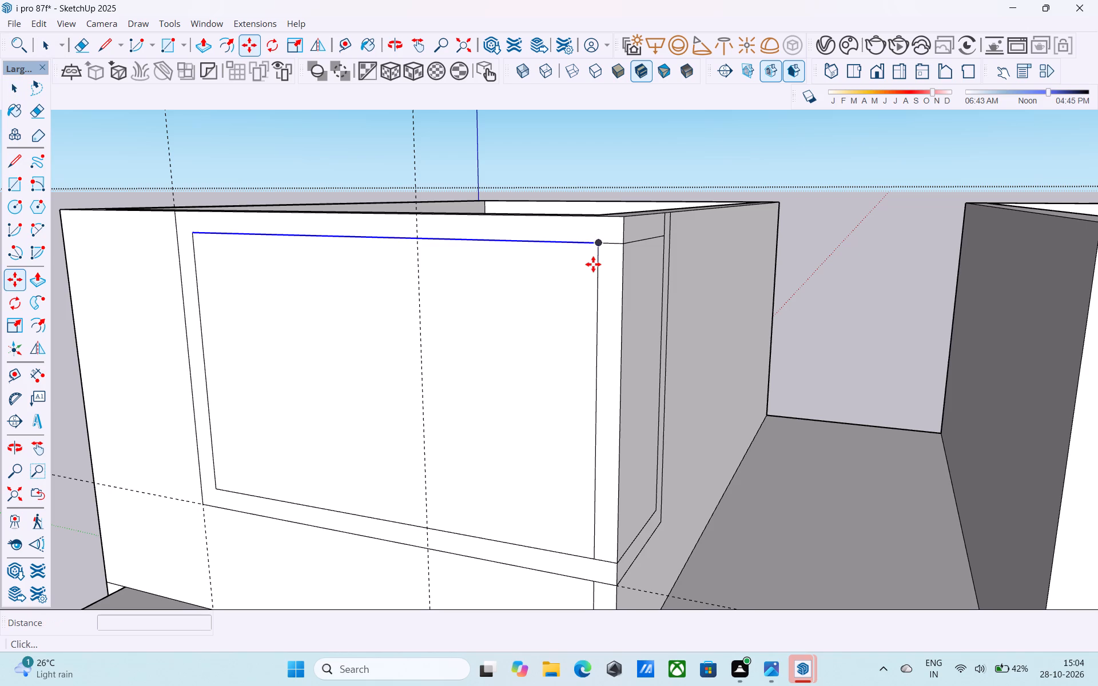
left_click(598, 246)
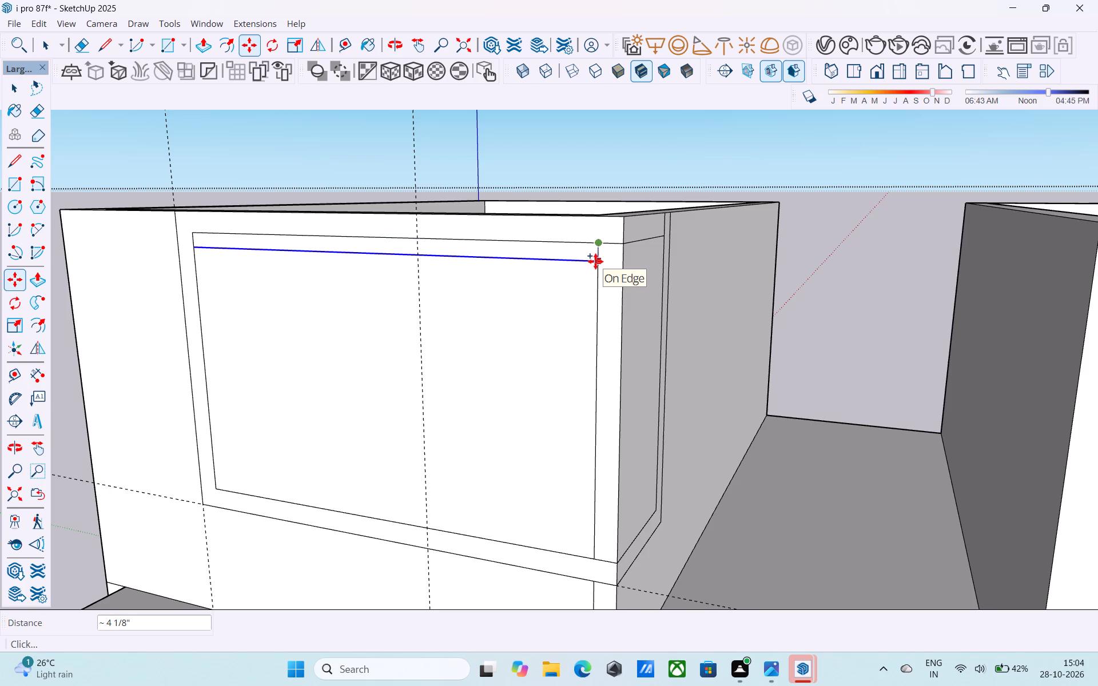
key("6")
key("shift+quotedbl")
key("Return")
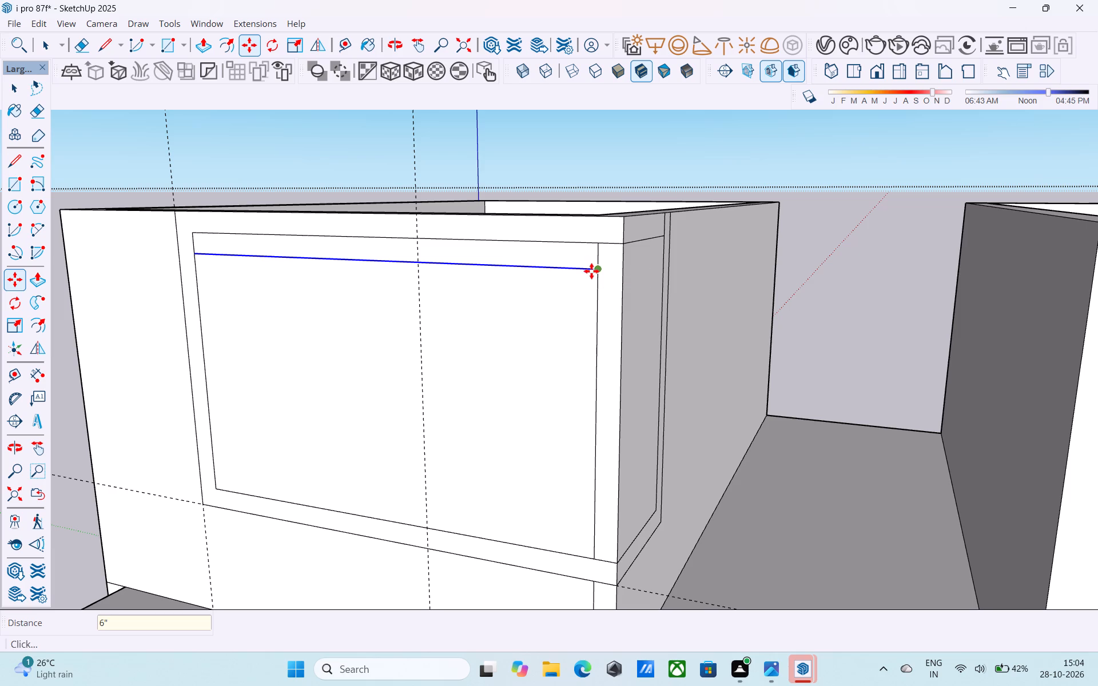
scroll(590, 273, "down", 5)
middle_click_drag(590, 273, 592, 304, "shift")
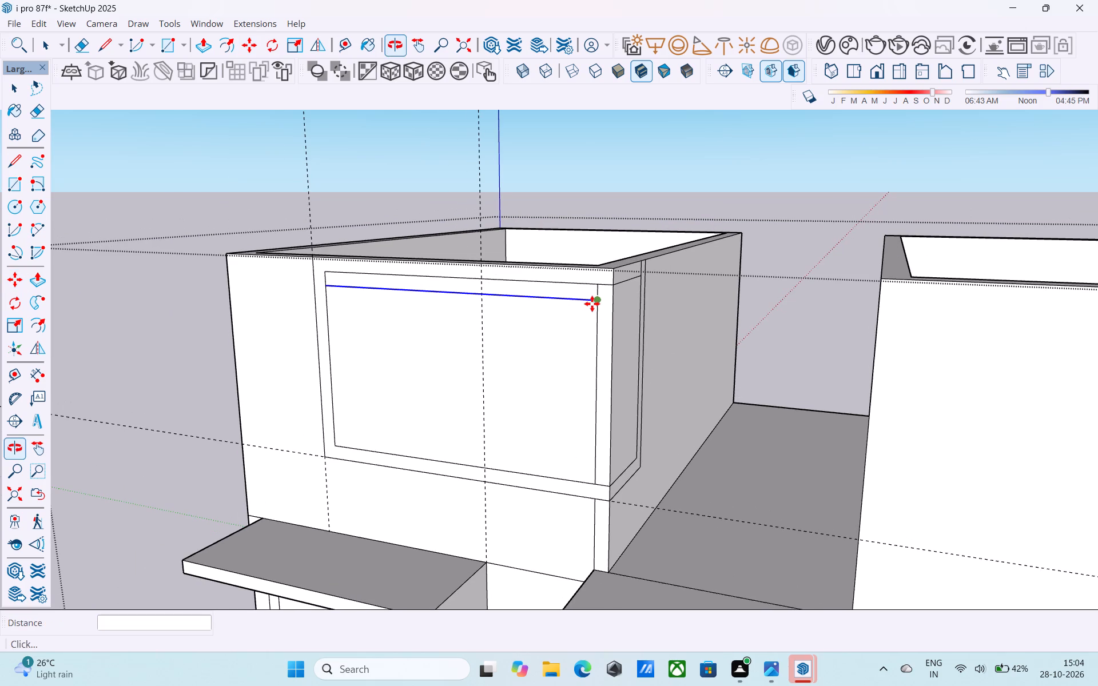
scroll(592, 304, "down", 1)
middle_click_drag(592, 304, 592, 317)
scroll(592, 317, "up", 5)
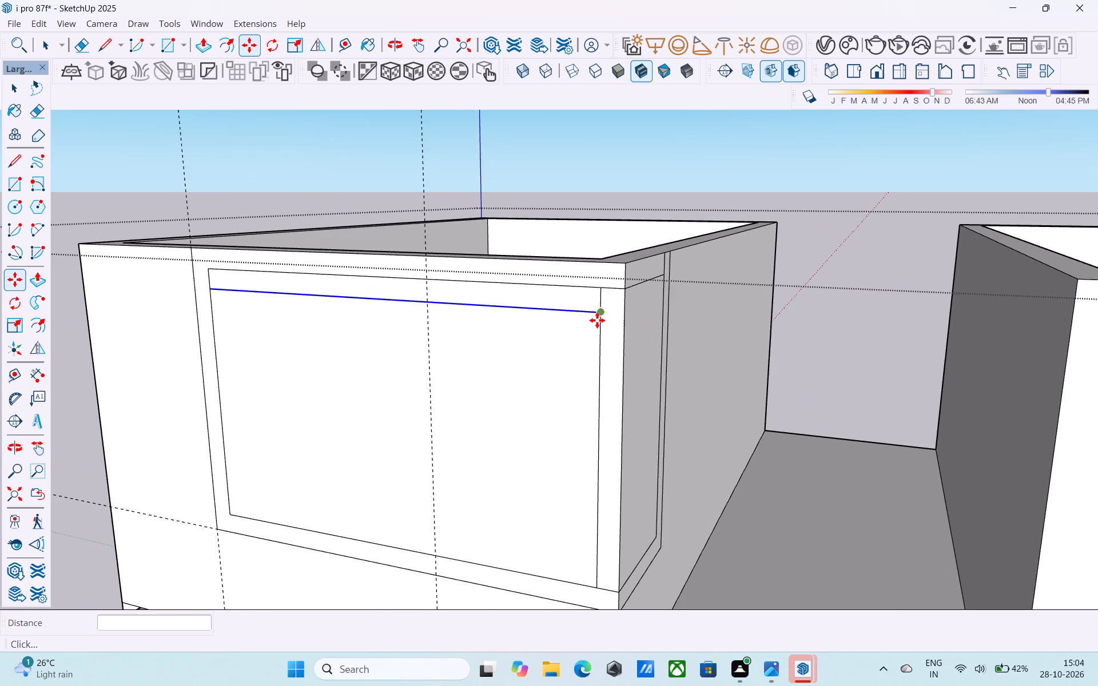
Extend the front frame's lower copied top line 6" to the block corner and 3' along the side wall to the inner vertical line.
middle_click_drag(597, 320, 556, 334)
key("l")
scroll(587, 318, "up", 3)
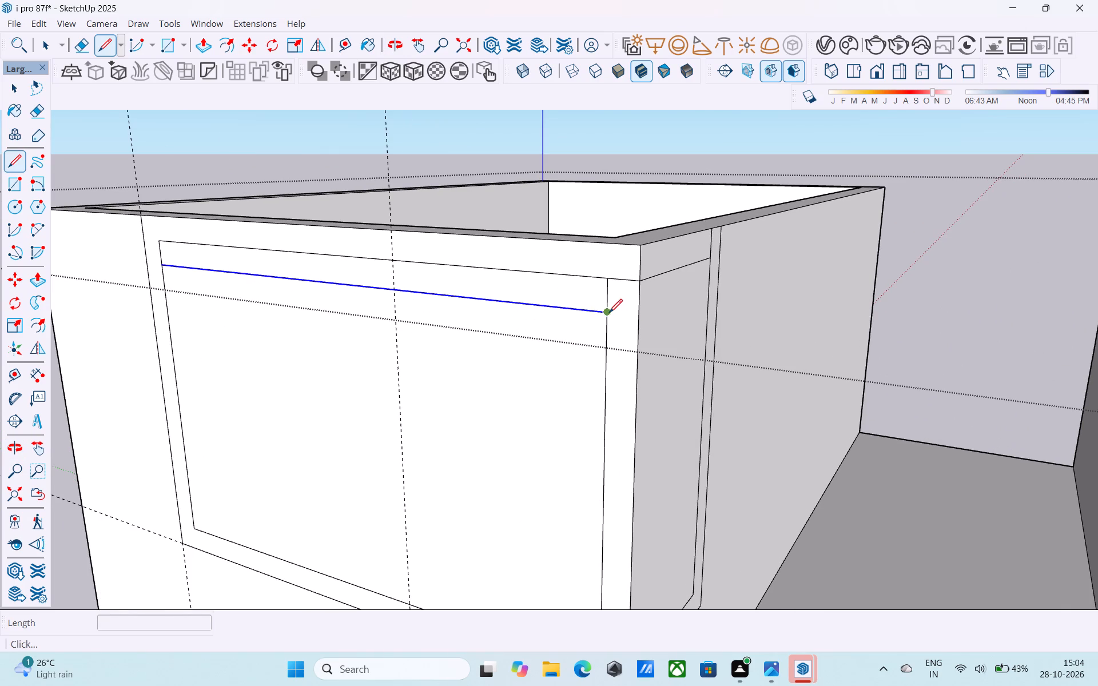
left_click(609, 314)
left_click(639, 314)
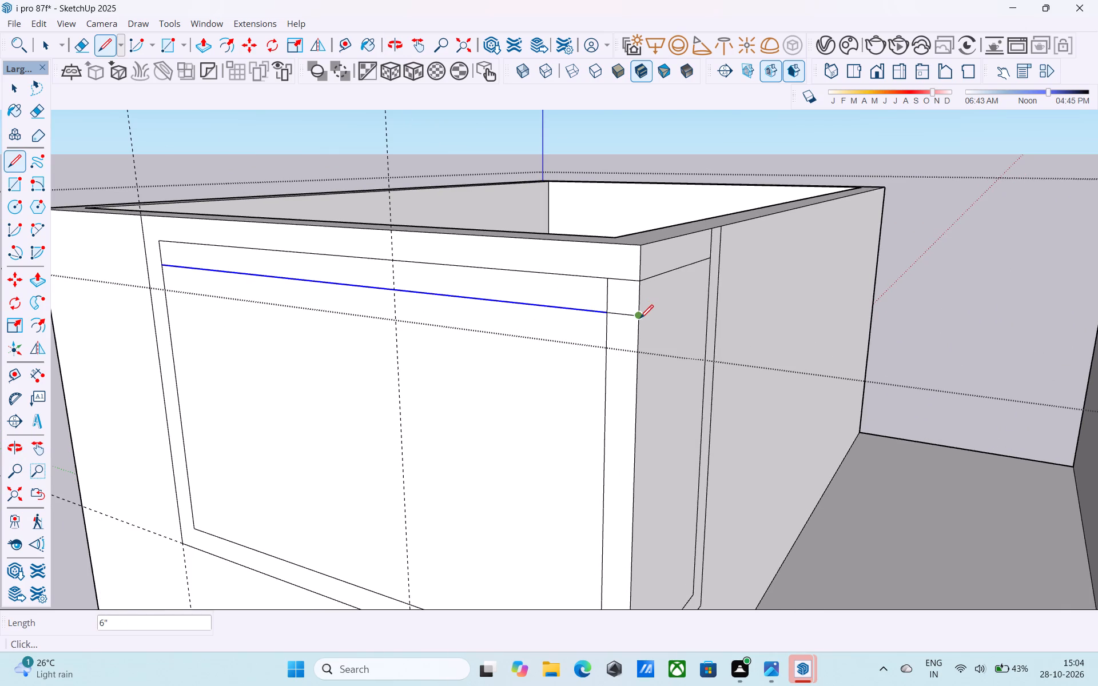
left_click(640, 320)
middle_click_drag(681, 306, 478, 323)
scroll(681, 306, "up", 1)
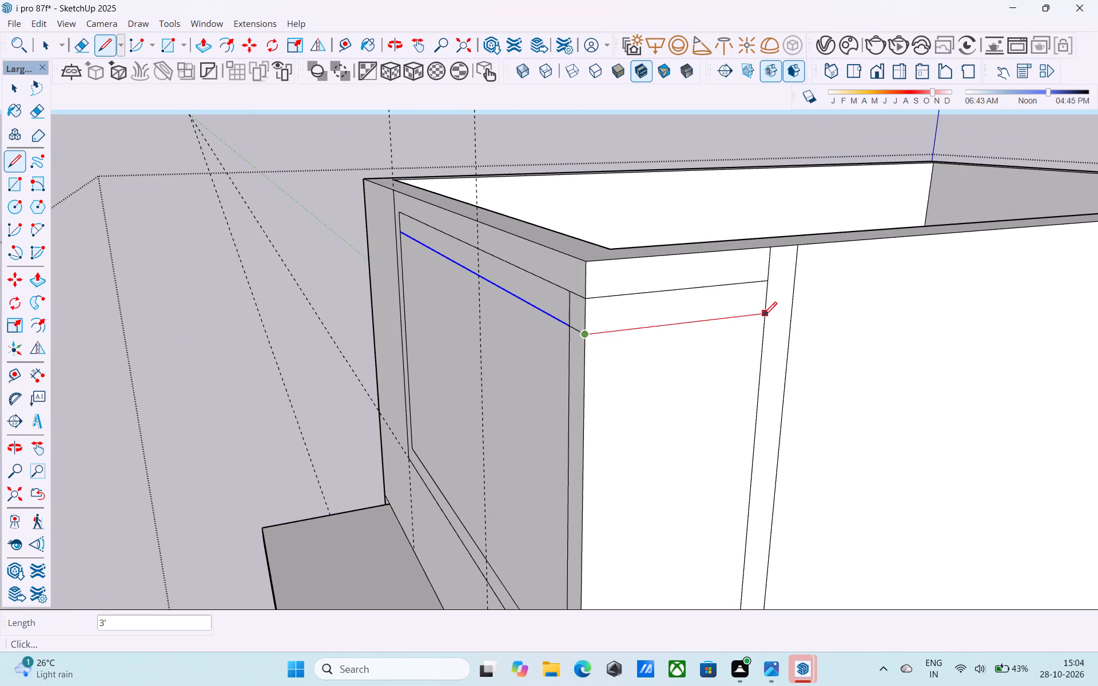
left_click(763, 317)
Extend the side frame's upper line 6" to its outer vertical line and erase both frames' vertical stubs between the paired top lines.
left_click(769, 282)
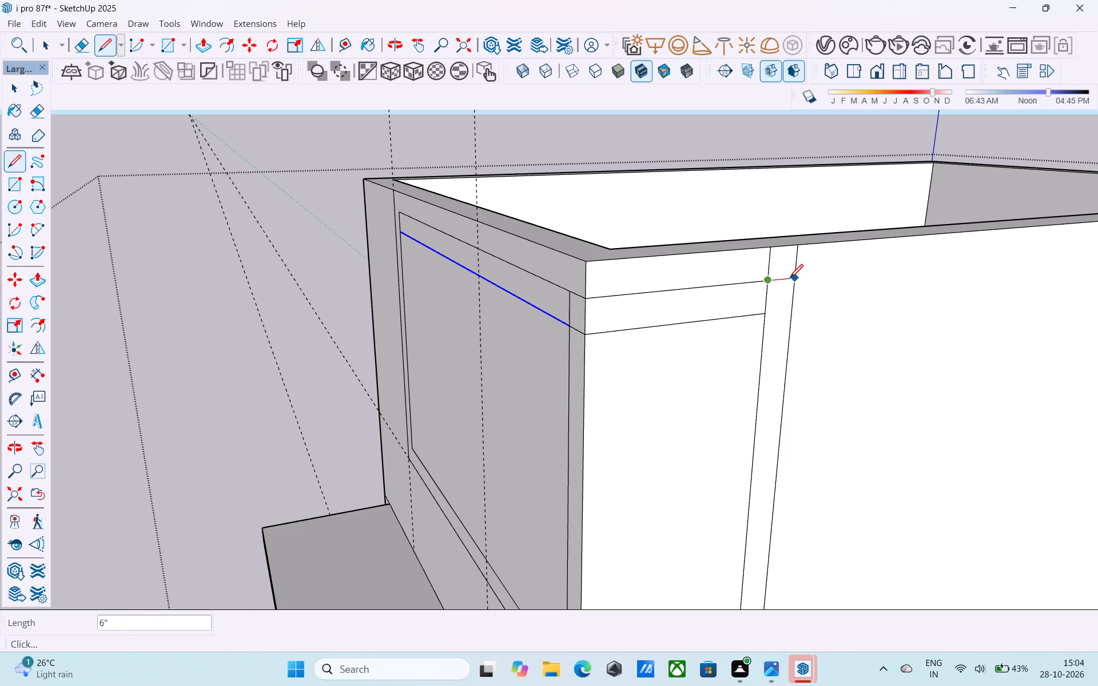
left_click(791, 279)
key("e")
left_click_drag(764, 297, 777, 294)
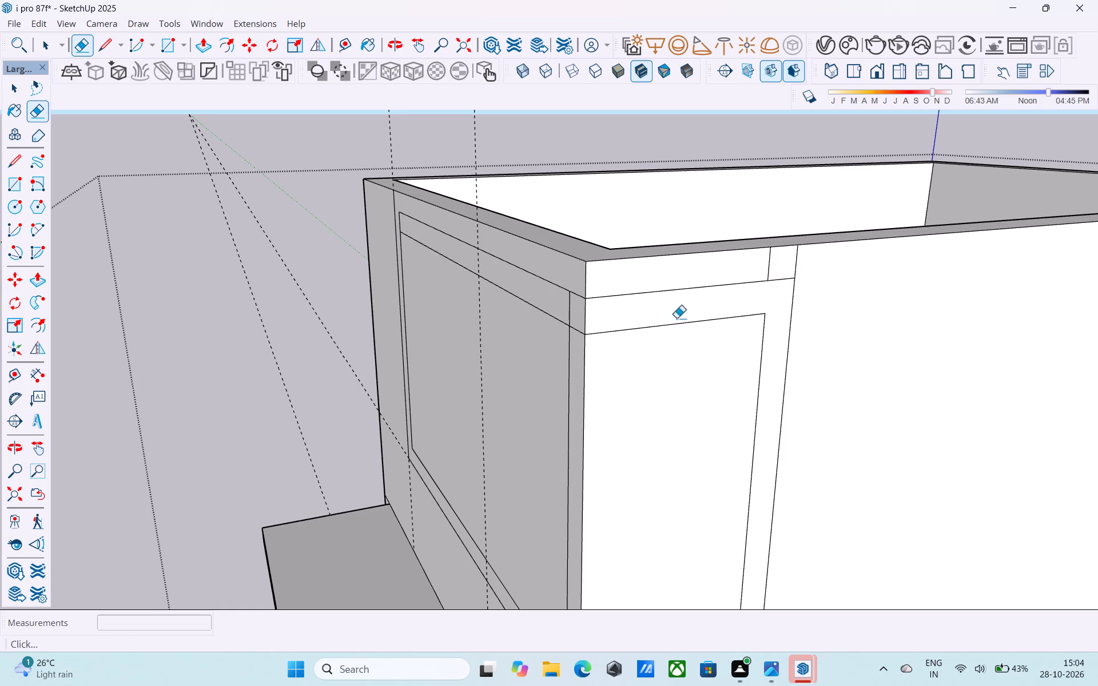
middle_click_drag(636, 325, 772, 320)
left_click(827, 285)
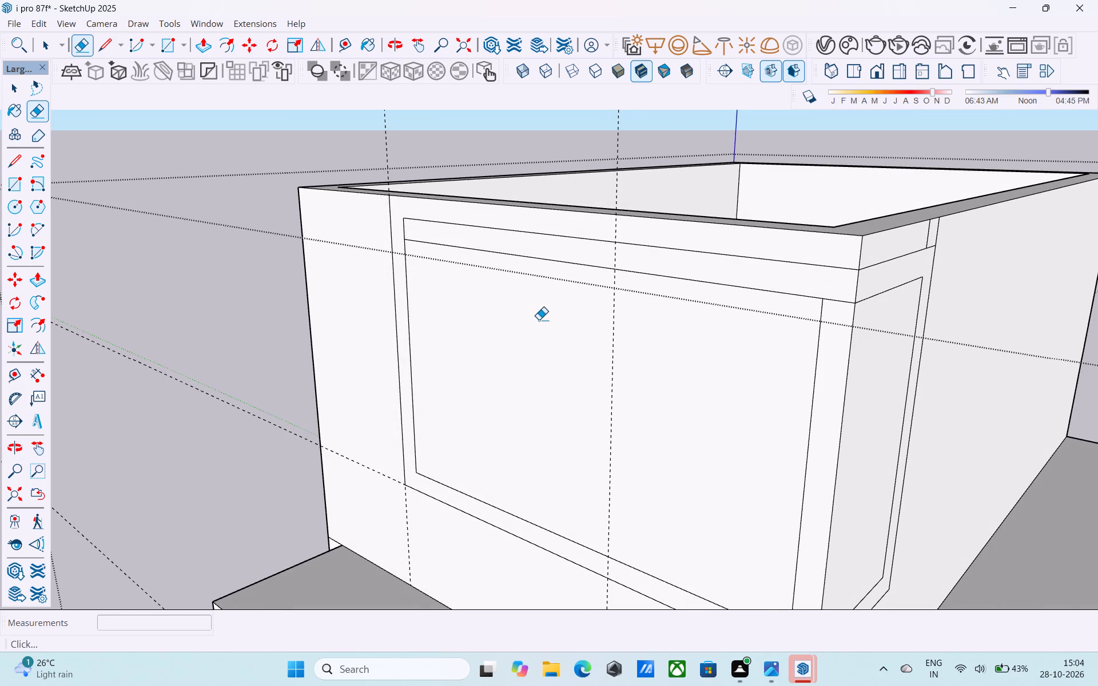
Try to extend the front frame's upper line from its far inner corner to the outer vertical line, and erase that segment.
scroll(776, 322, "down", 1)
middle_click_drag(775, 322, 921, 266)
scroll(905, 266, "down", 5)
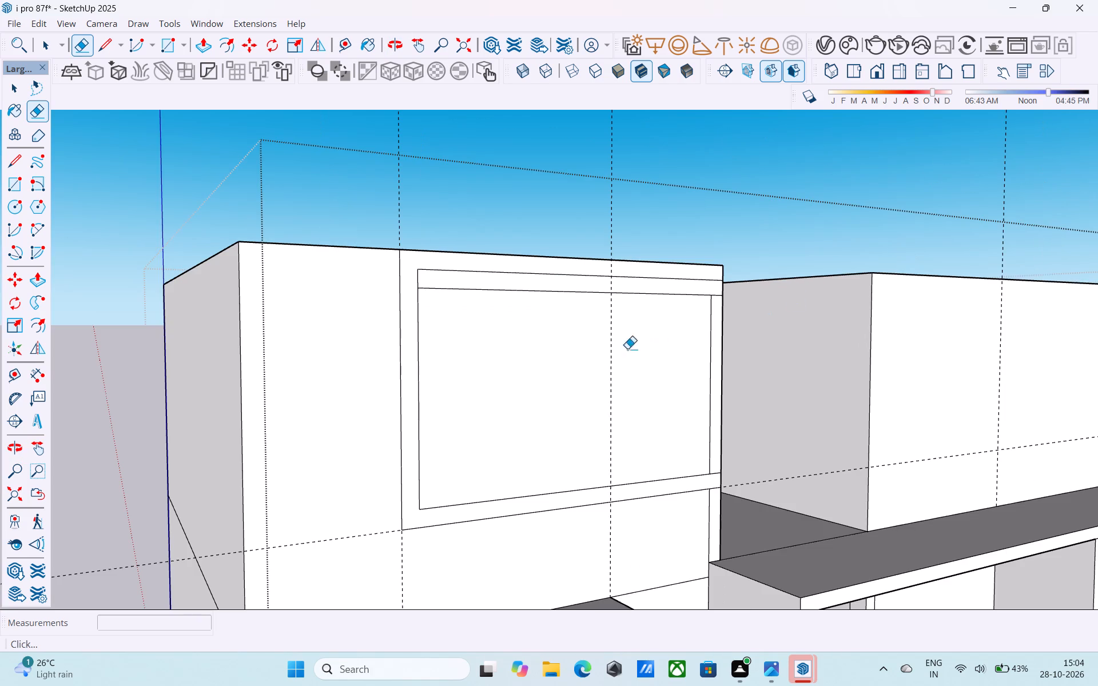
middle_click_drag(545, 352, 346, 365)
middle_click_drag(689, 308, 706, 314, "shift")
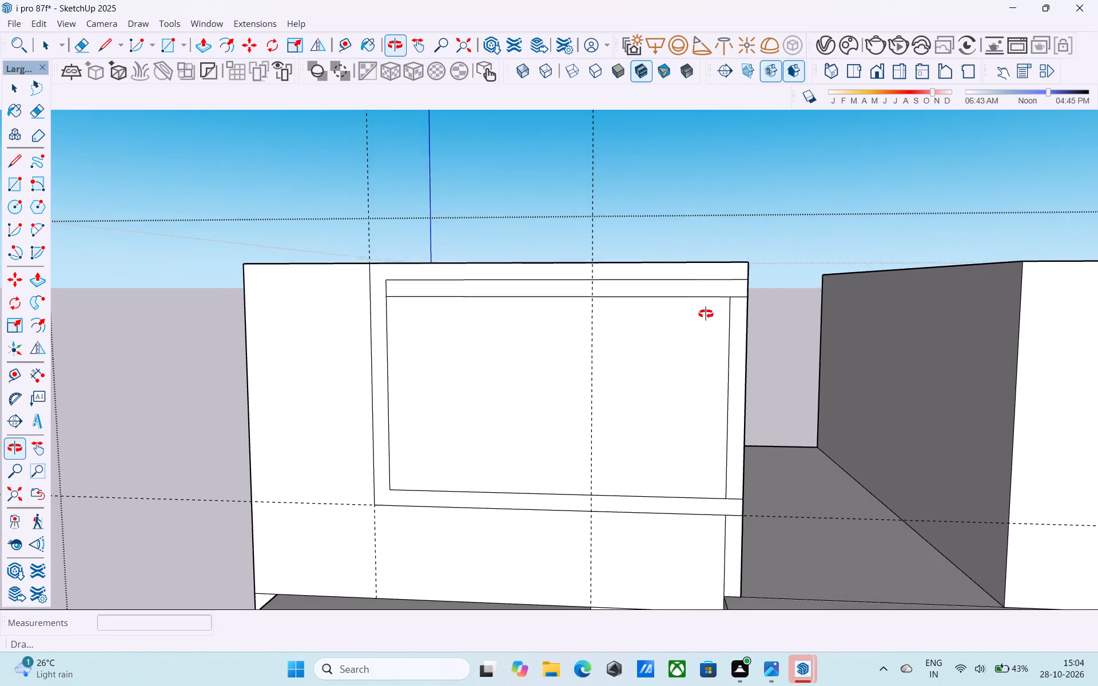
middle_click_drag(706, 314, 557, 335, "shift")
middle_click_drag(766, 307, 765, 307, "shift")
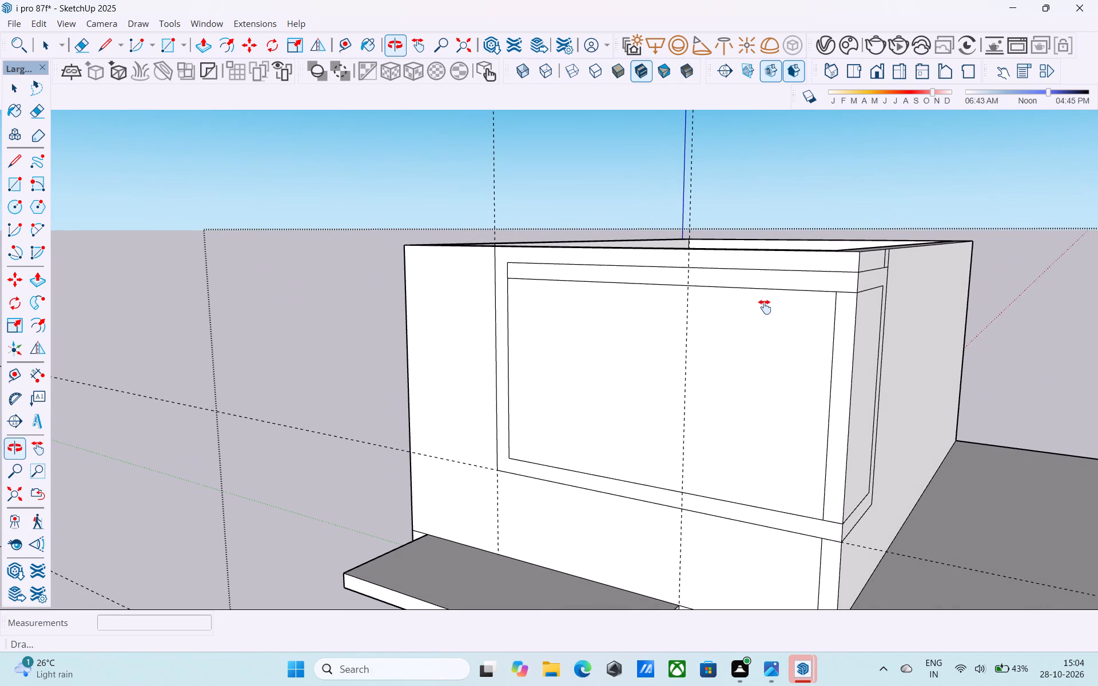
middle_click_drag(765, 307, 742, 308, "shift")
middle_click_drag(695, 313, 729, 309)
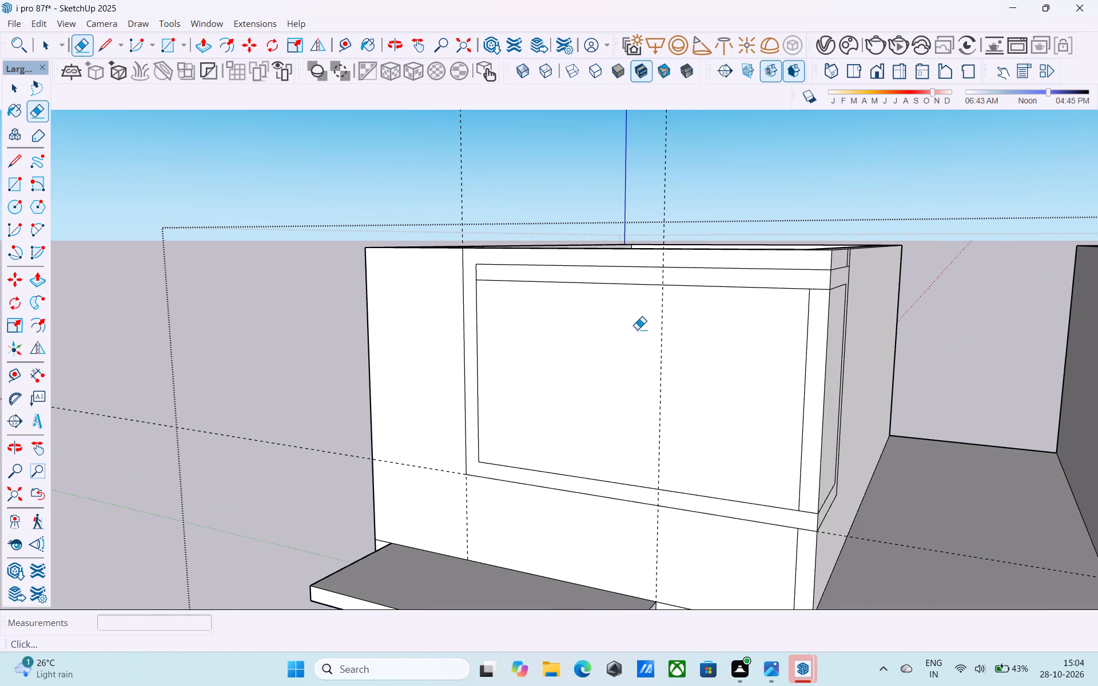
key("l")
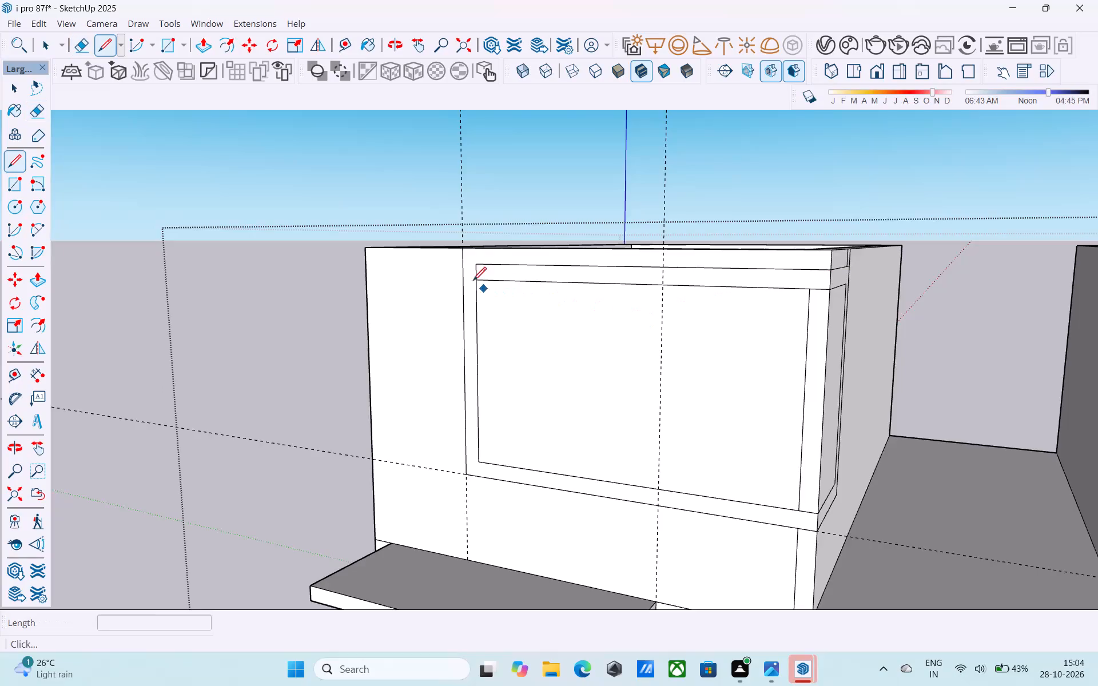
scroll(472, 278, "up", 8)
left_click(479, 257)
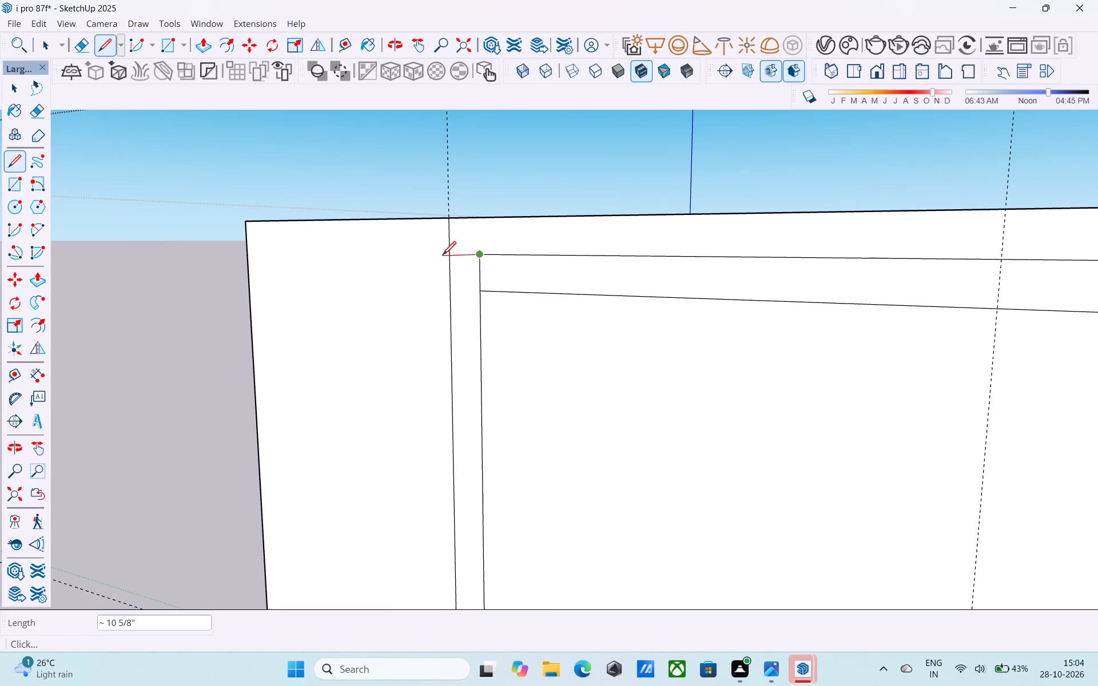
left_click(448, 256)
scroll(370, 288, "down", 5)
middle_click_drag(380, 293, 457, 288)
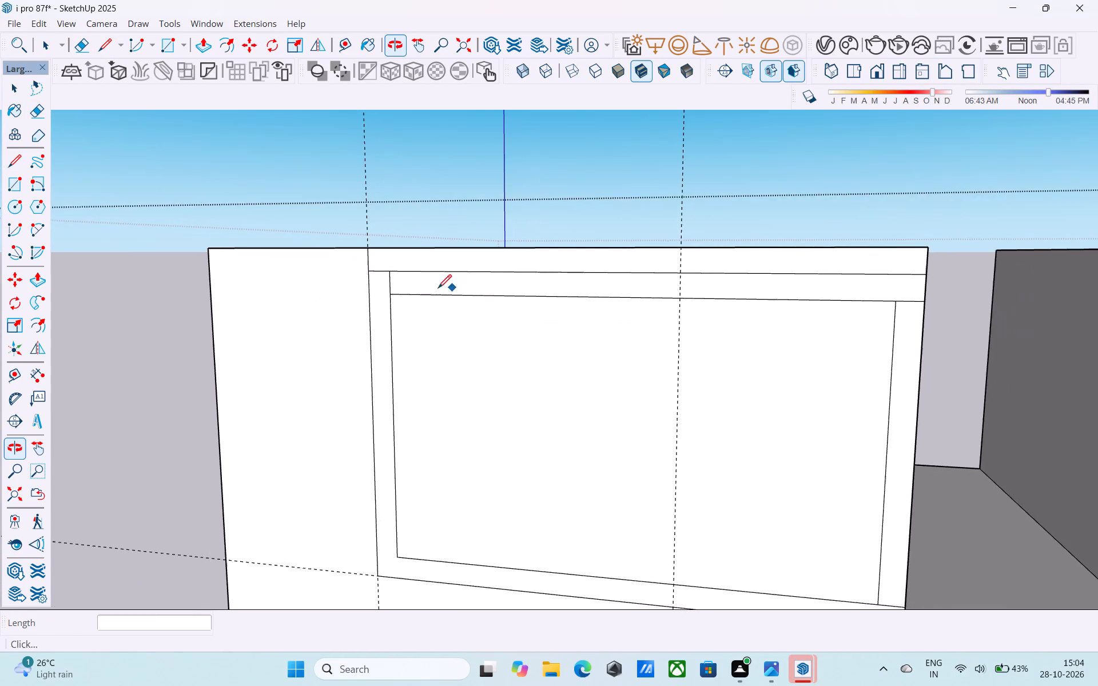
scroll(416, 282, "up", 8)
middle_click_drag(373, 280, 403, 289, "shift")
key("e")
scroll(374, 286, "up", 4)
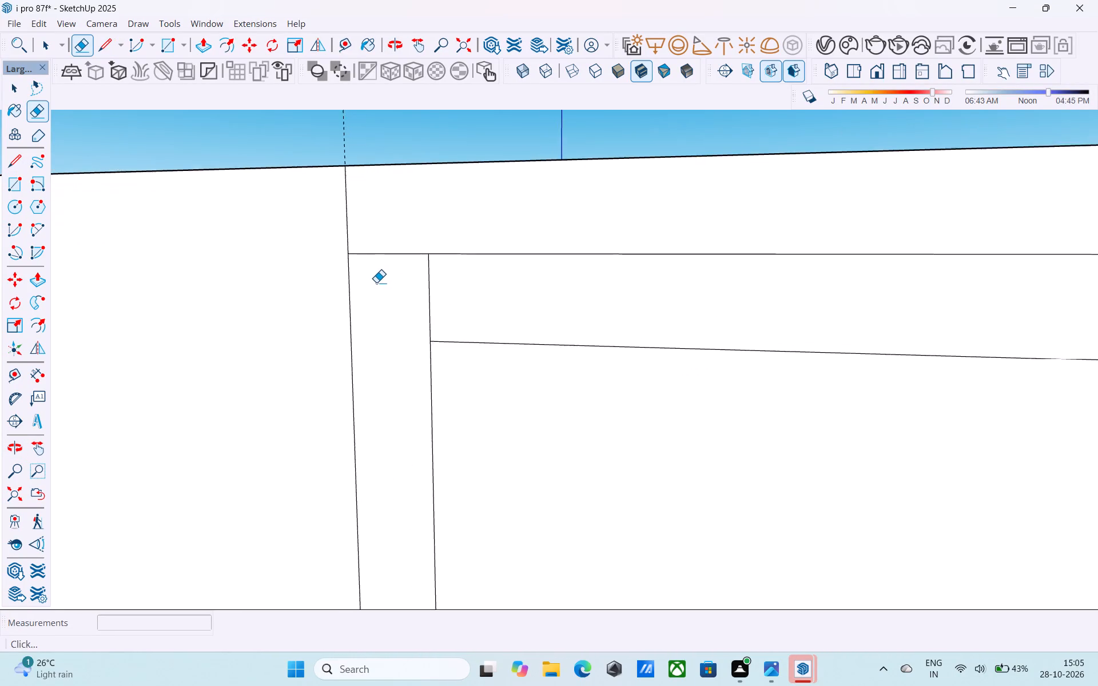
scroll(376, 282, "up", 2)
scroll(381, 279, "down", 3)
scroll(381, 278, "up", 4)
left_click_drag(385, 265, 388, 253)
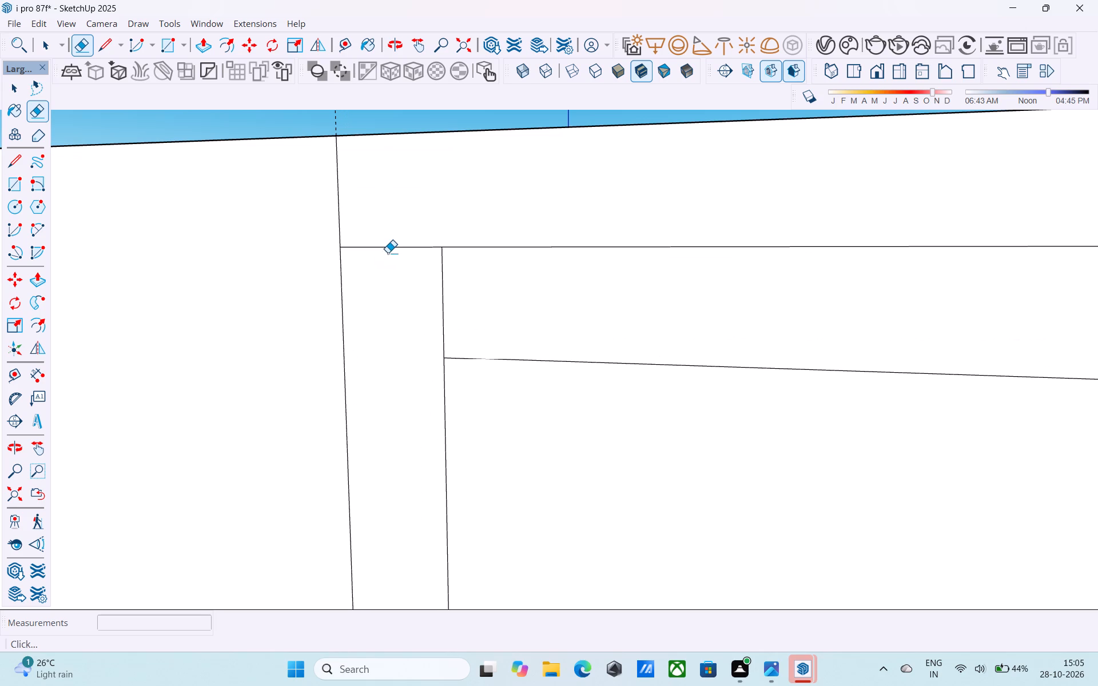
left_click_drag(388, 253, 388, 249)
Draw a 6" line from the front frame's upper line to the outer vertical line and erase the vertical stub between the top lines.
key("l")
left_click(440, 248)
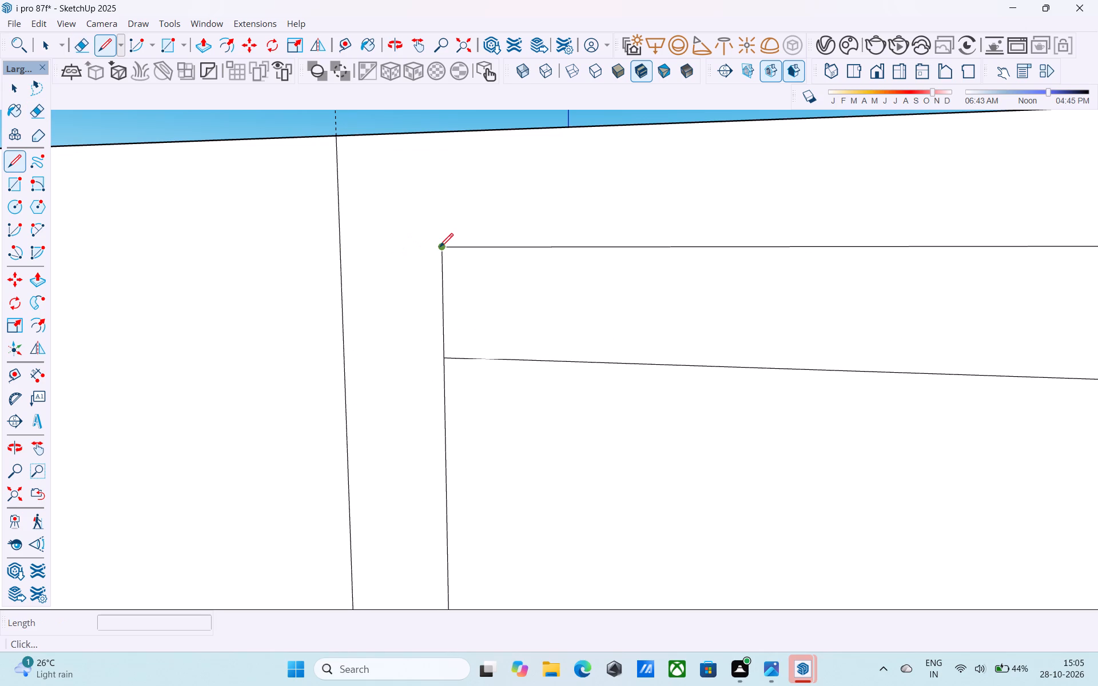
left_click(343, 248)
scroll(305, 261, "down", 9)
key("e")
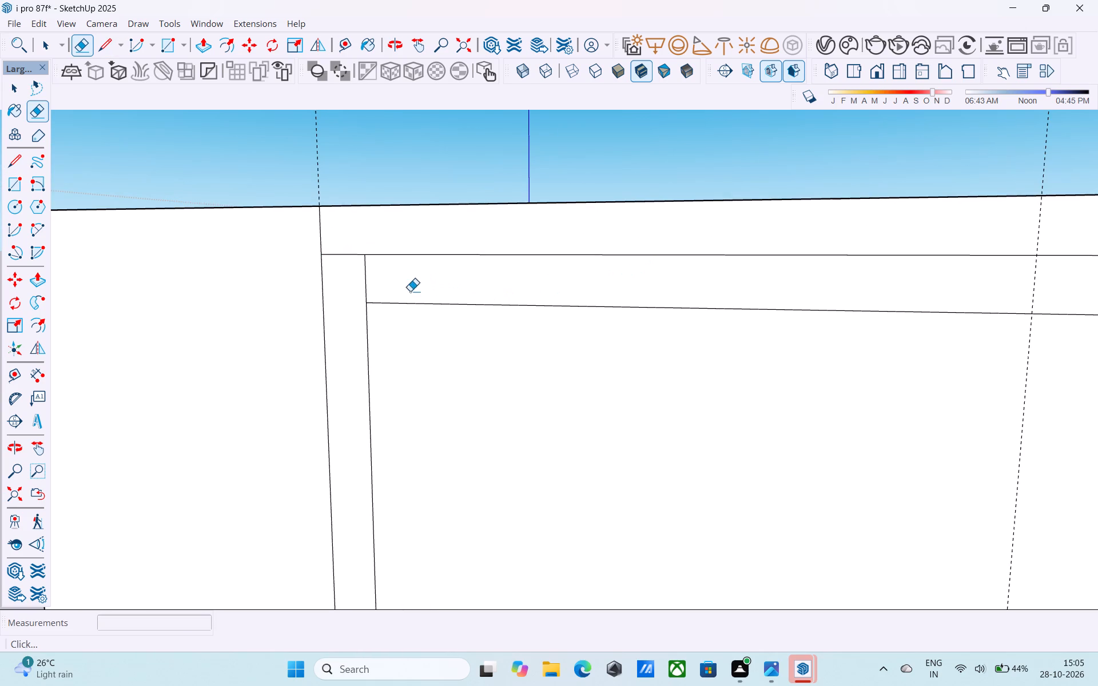
left_click_drag(380, 286, 349, 291)
Erase the front frame's remaining inner vertical line beside the block corner so the opening reaches the corner.
scroll(367, 296, "down", 7)
scroll(369, 294, "up", 1)
scroll(369, 294, "down", 3)
scroll(387, 294, "up", 1)
scroll(389, 294, "down", 3)
middle_click_drag(611, 287, 277, 285)
scroll(554, 349, "up", 1)
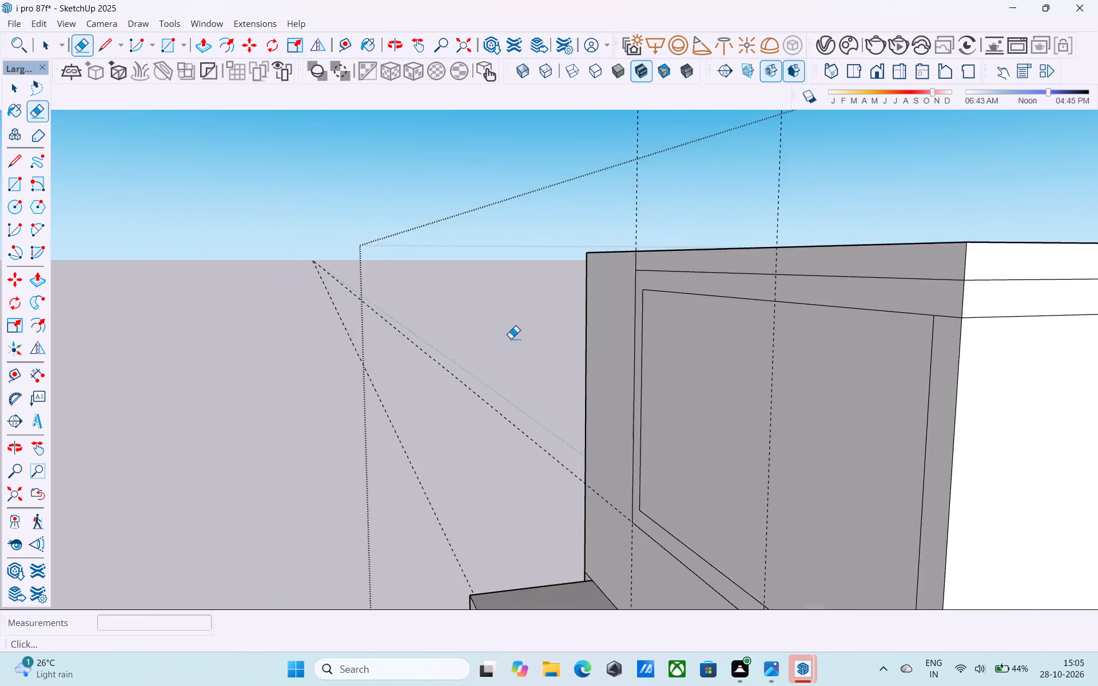
scroll(510, 338, "down", 4)
middle_click_drag(639, 343, 666, 332)
scroll(754, 341, "up", 5)
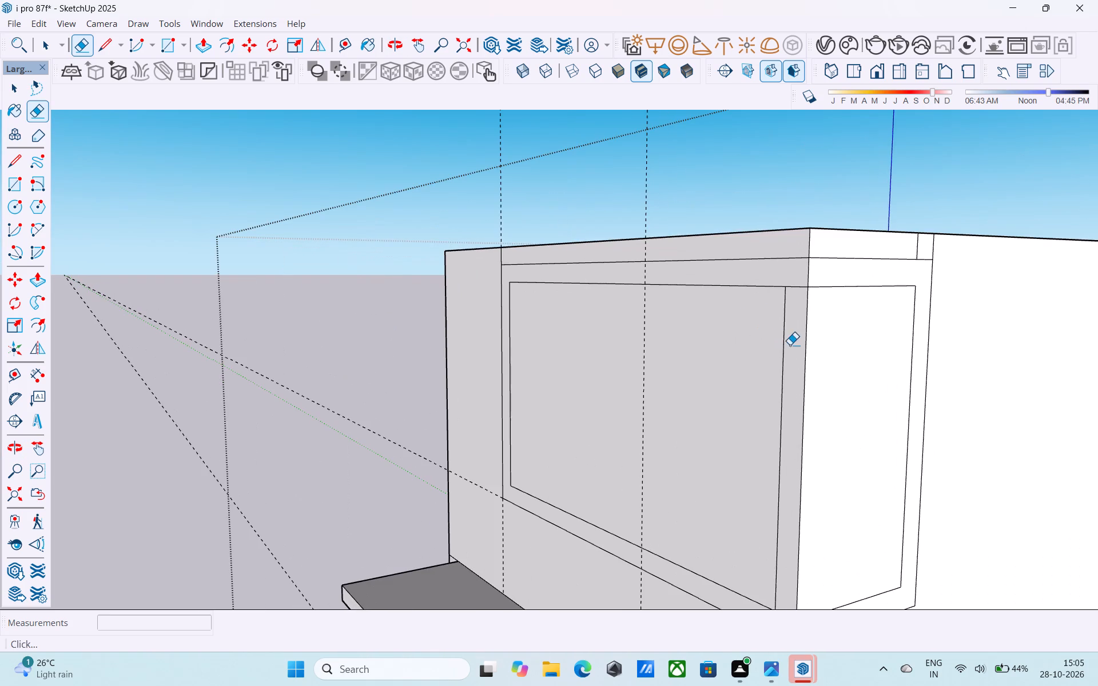
left_click_drag(790, 344, 767, 337)
Extrude the front frame face outward to the front corner of the projecting window box below.
scroll(737, 334, "down", 6)
middle_click_drag(733, 335, 695, 336, "shift")
scroll(697, 335, "up", 1)
scroll(691, 323, "down", 6)
middle_click_drag(679, 362, 675, 329, "shift")
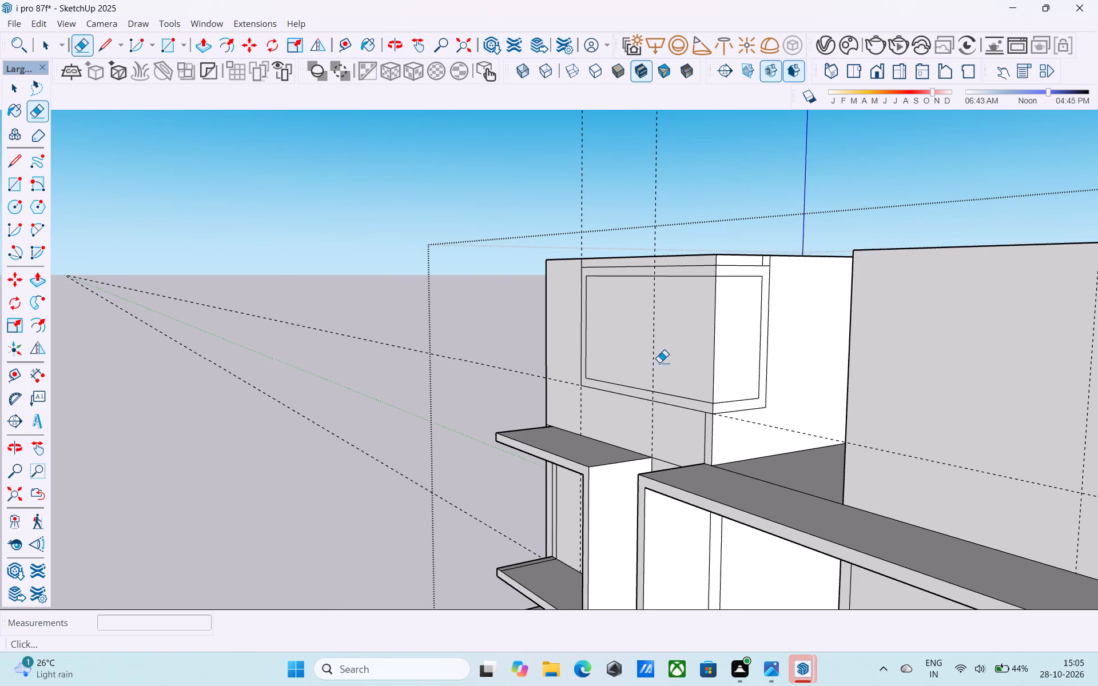
scroll(618, 405, "up", 4)
key("space")
scroll(619, 397, "up", 1)
left_click(627, 381)
key("p")
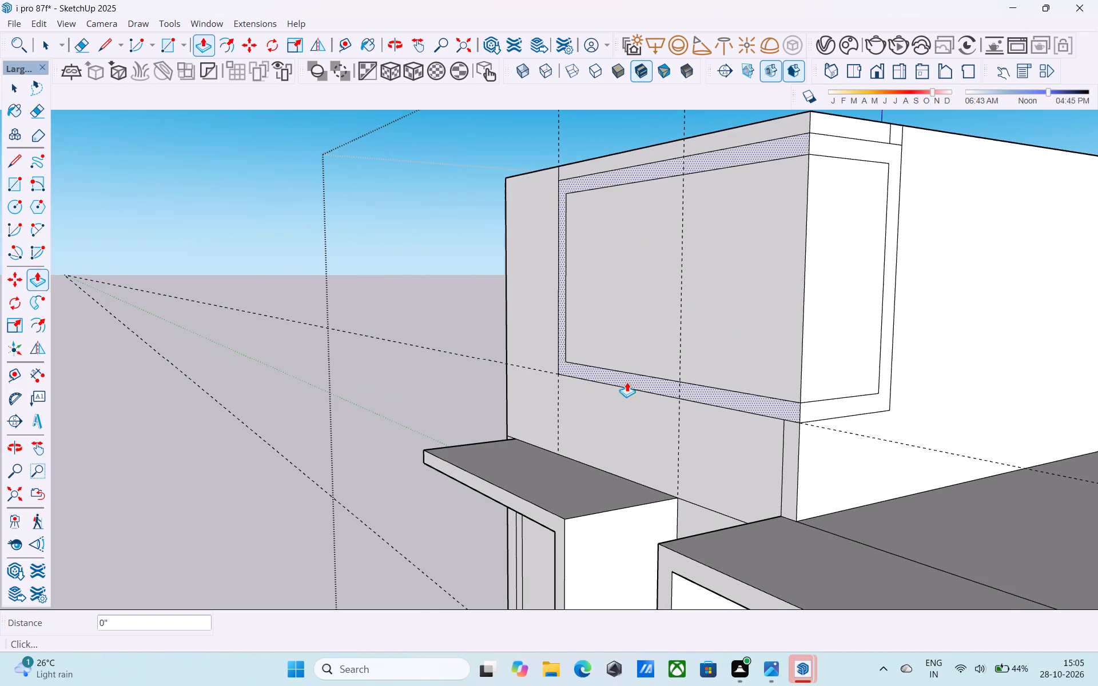
left_click(626, 382)
left_click(560, 518)
Extrude the side frame face outward 2'.
scroll(563, 516, "down", 4)
middle_click_drag(564, 514, 531, 524, "shift")
key("space")
left_click(633, 466)
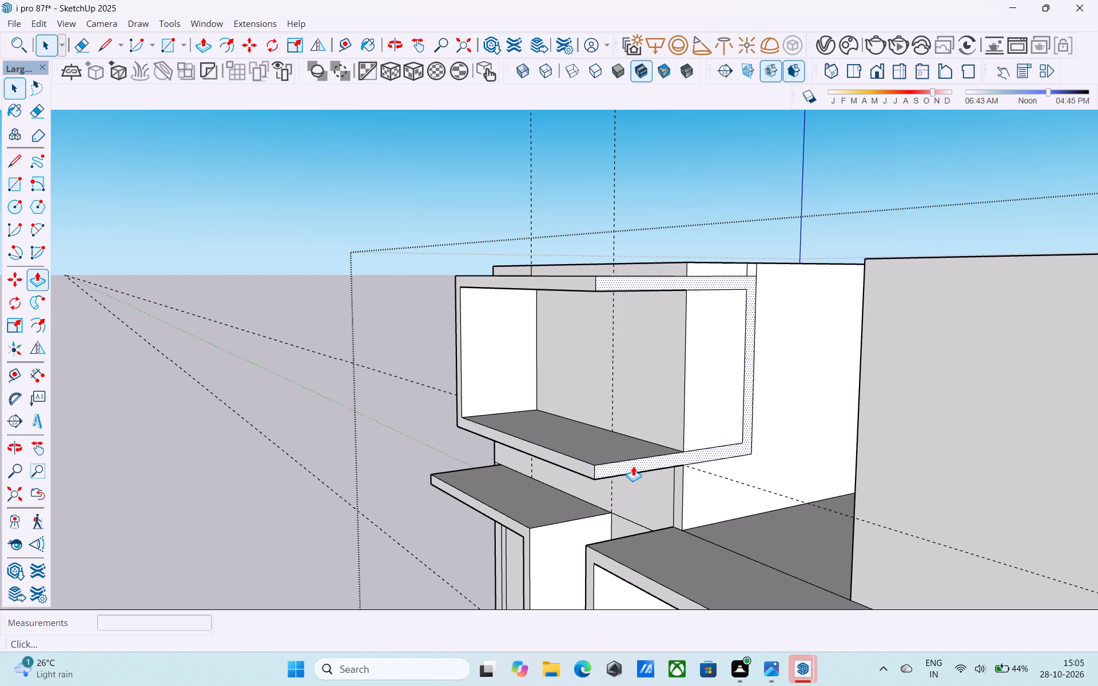
key("p")
left_click(633, 466)
key("2")
key("apostrophe")
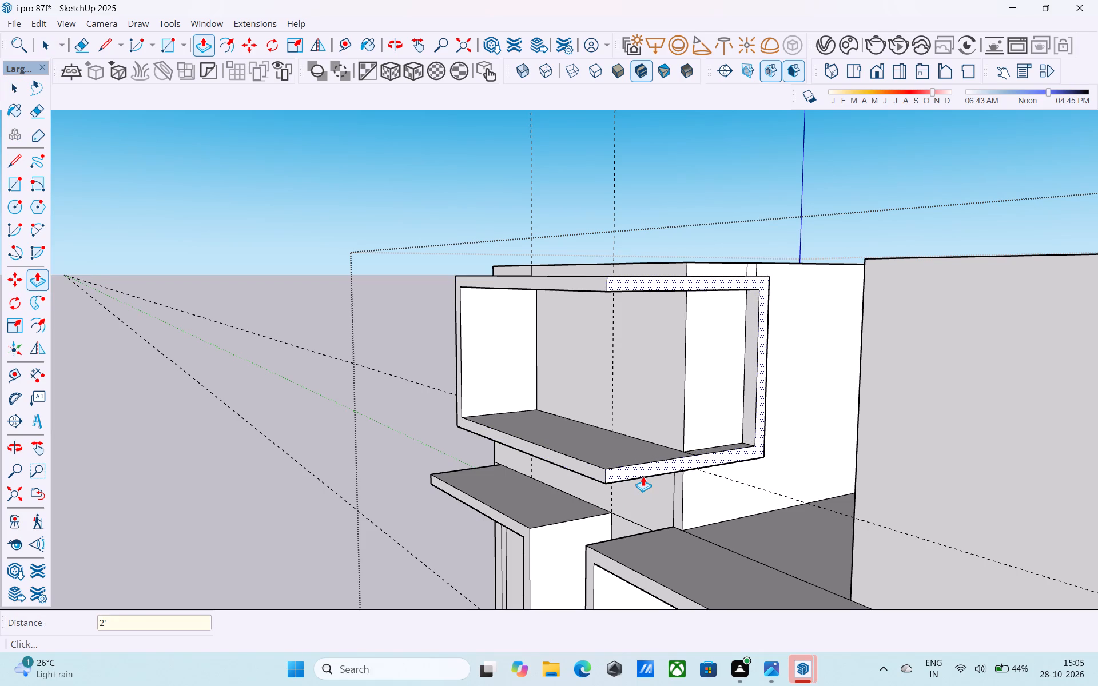
key("Return")
key("space")
Examine the extruded corner frame and the house's front elevation from several angles.
middle_click_drag(672, 461, 764, 437)
scroll(771, 341, "down", 6)
middle_click_drag(755, 349, 750, 351)
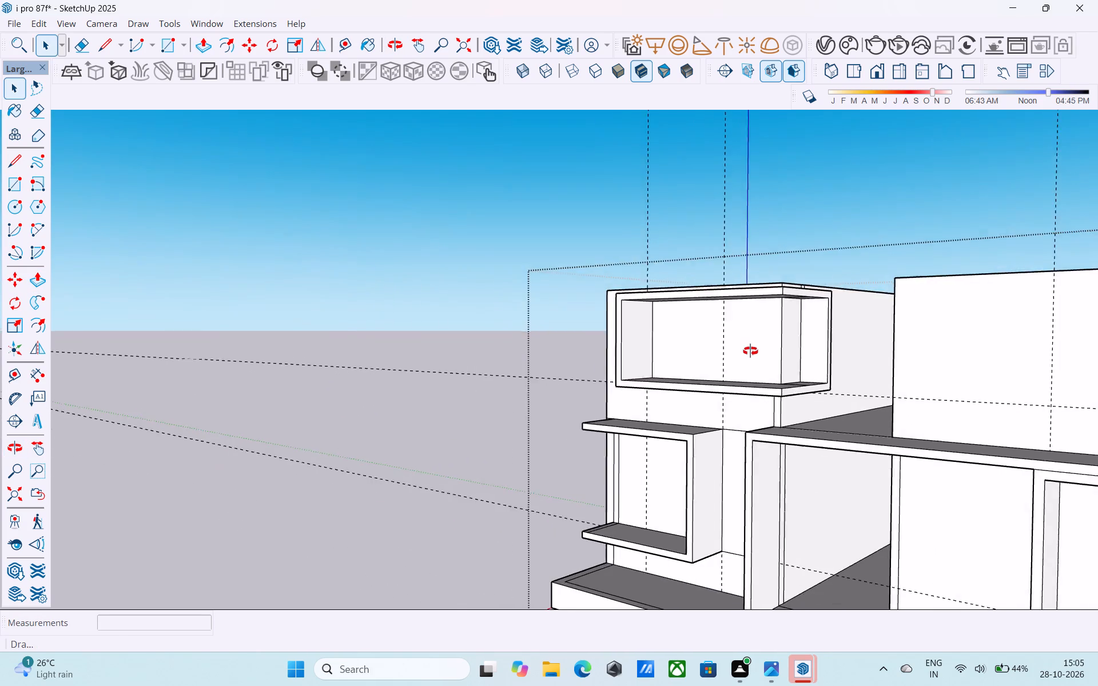
middle_click_drag(750, 351, 882, 385)
middle_click_drag(823, 409, 819, 398, "shift")
scroll(790, 409, "down", 3)
middle_click_drag(790, 409, 786, 412, "shift")
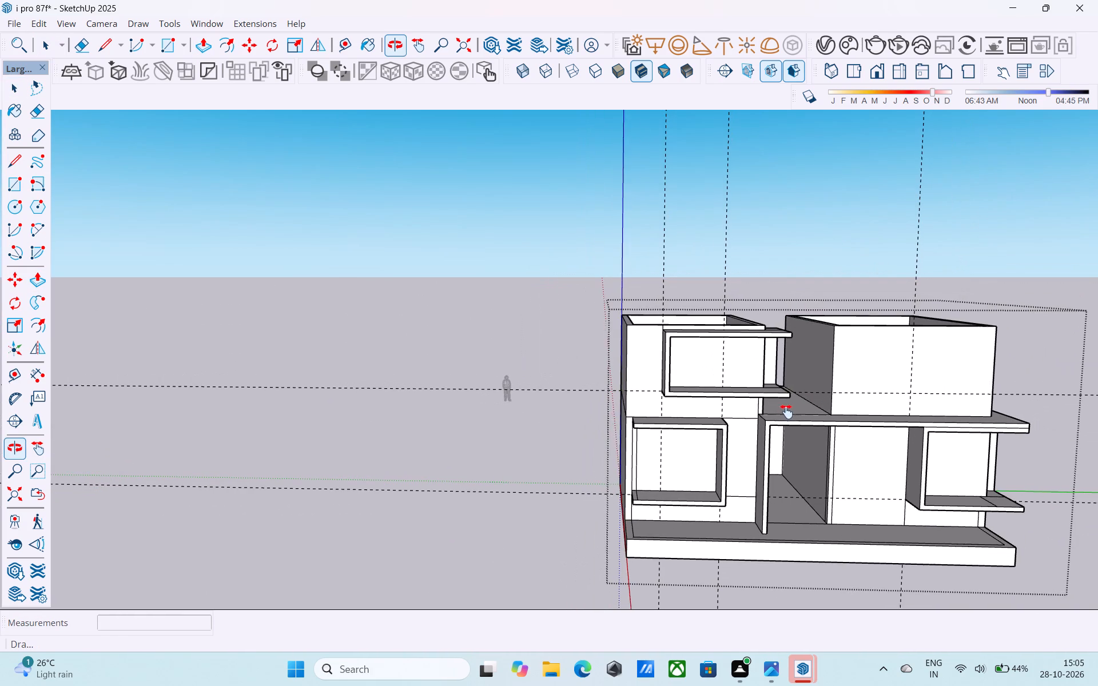
middle_click_drag(786, 412, 782, 459, "shift")
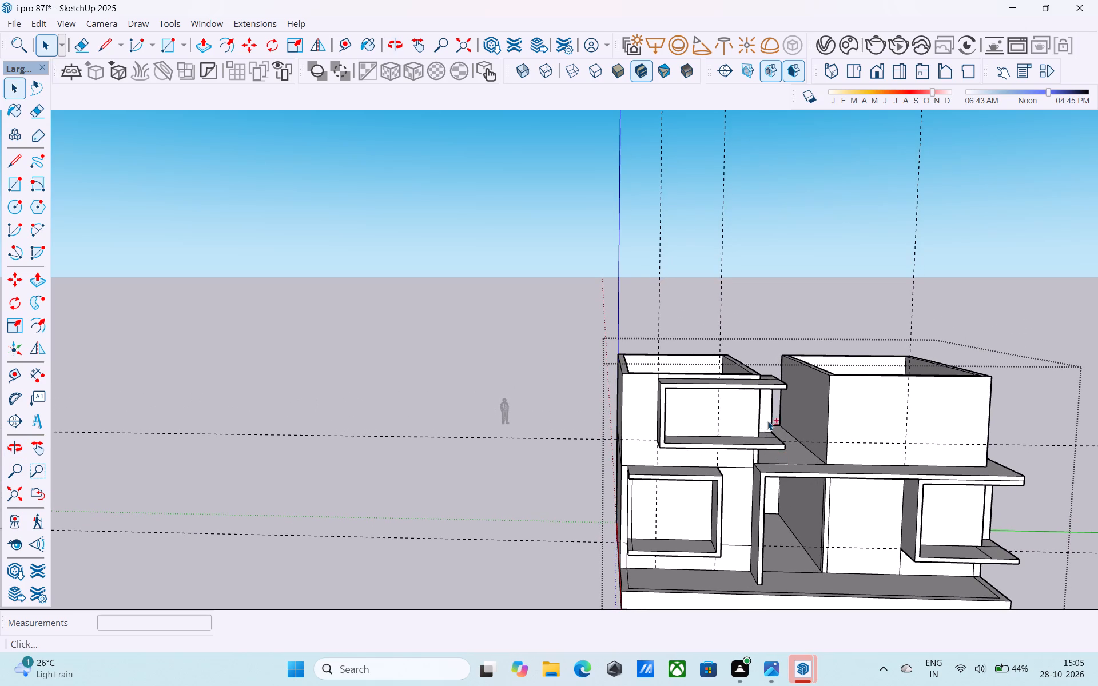
middle_click_drag(767, 421, 741, 528, "shift")
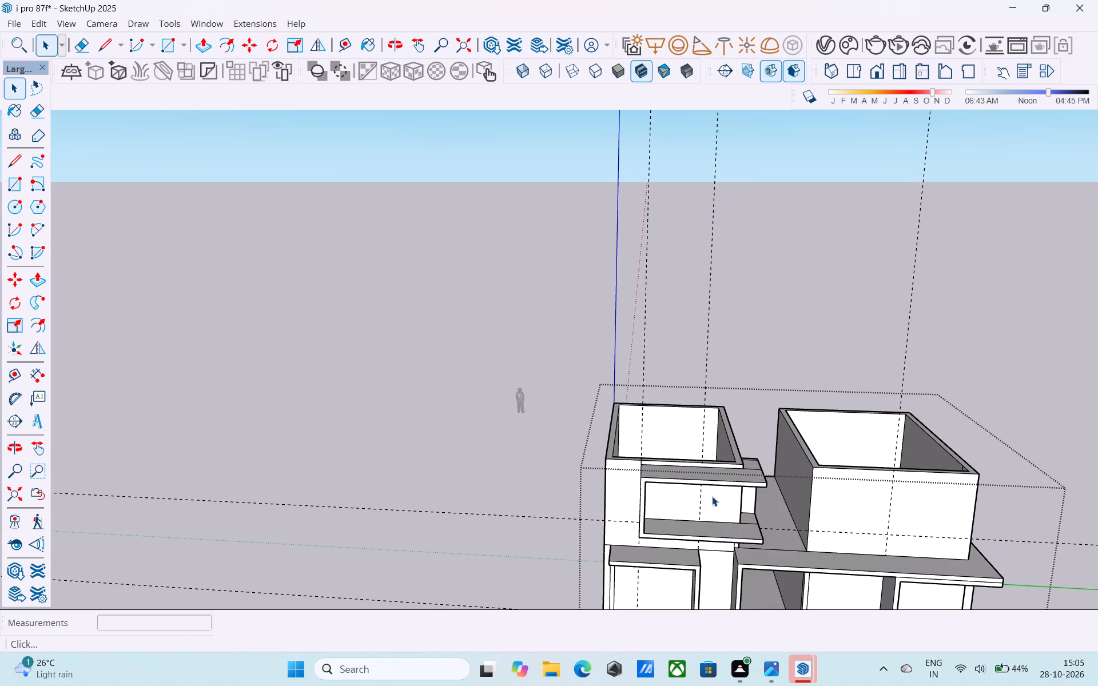
middle_click_drag(711, 496, 931, 569)
Copy the second block's back vertical corner edge 9" along the wall facing the first block.
middle_click_drag(705, 391, 685, 469)
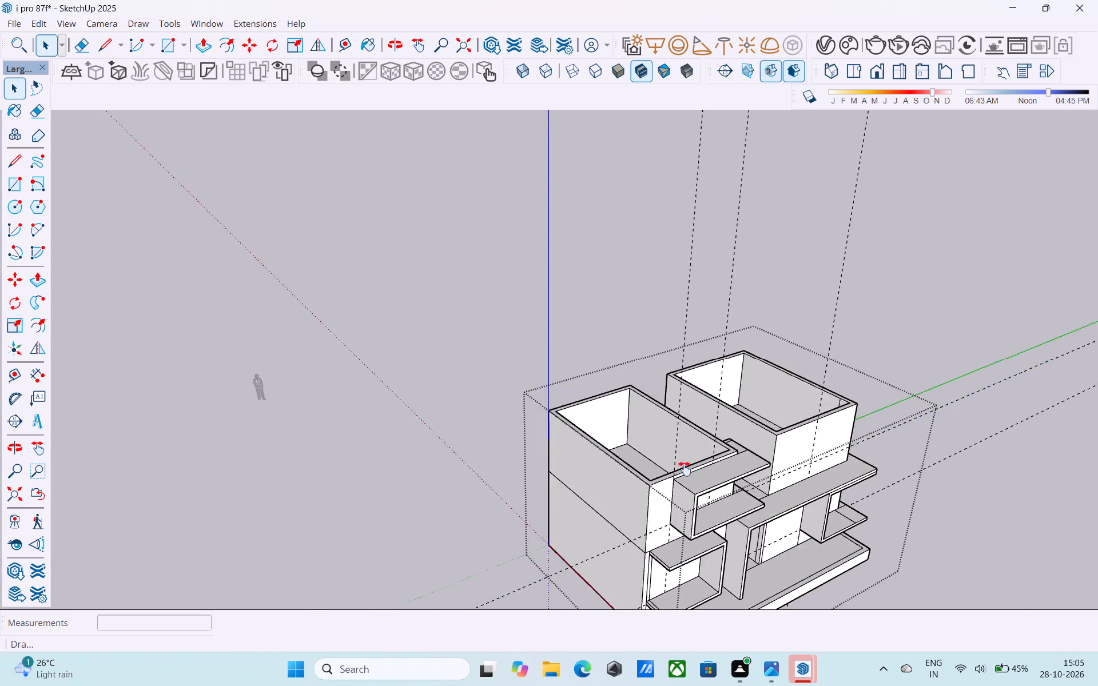
middle_click_drag(685, 469, 829, 478)
scroll(730, 418, "up", 9)
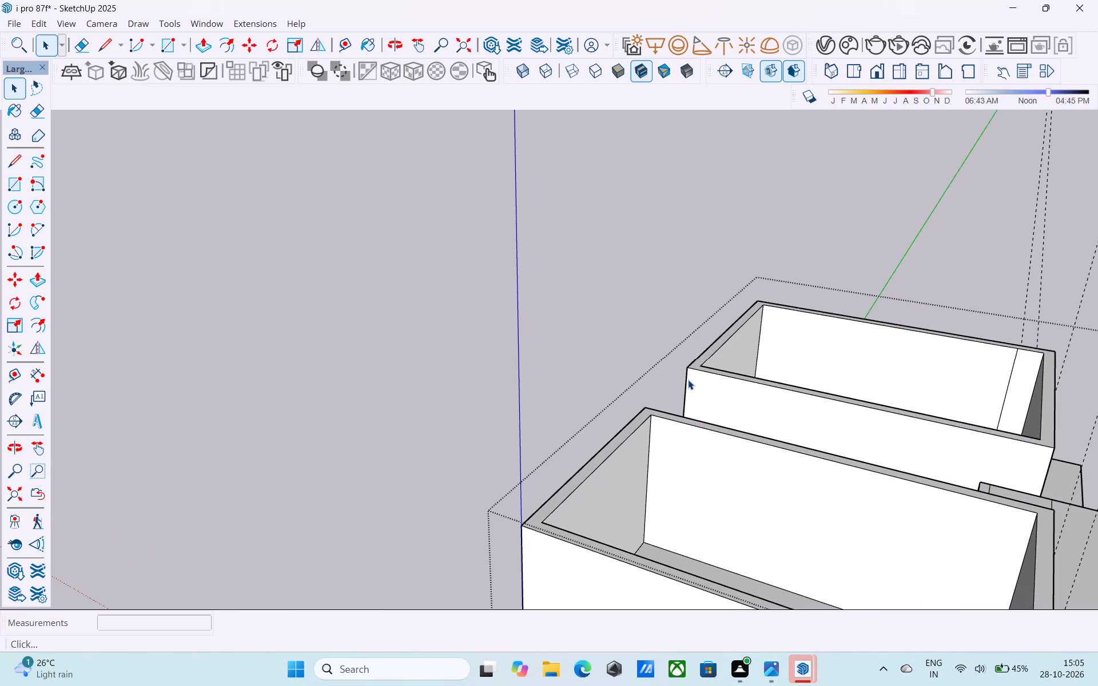
left_click(687, 379)
key("m")
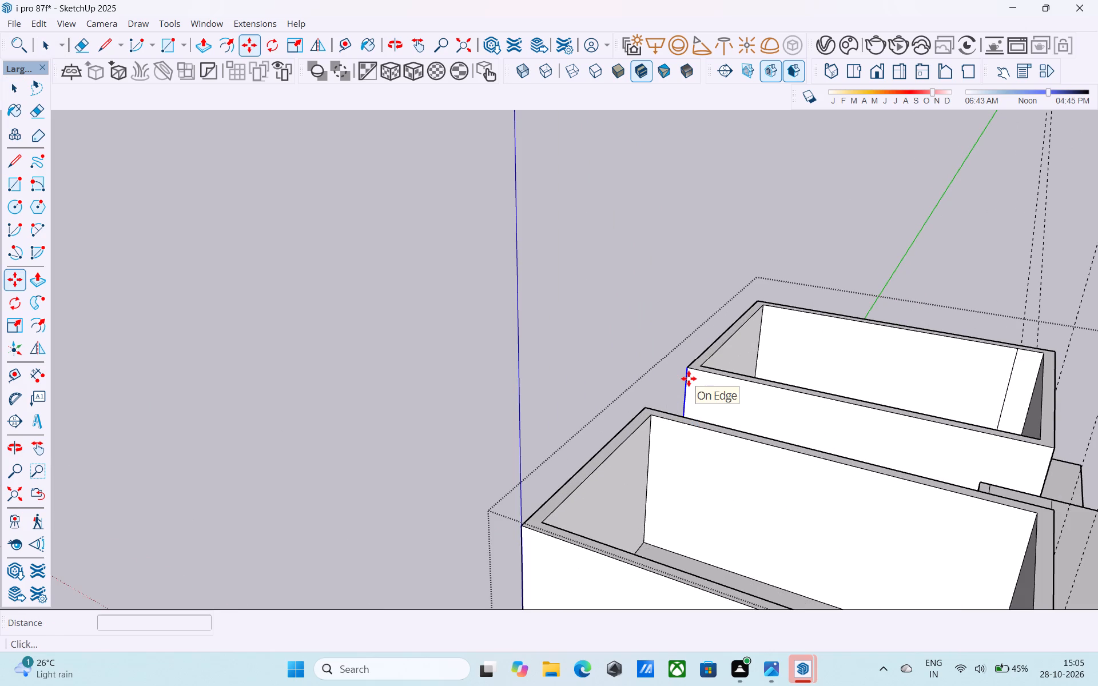
left_click(687, 372)
scroll(696, 373, "up", 8)
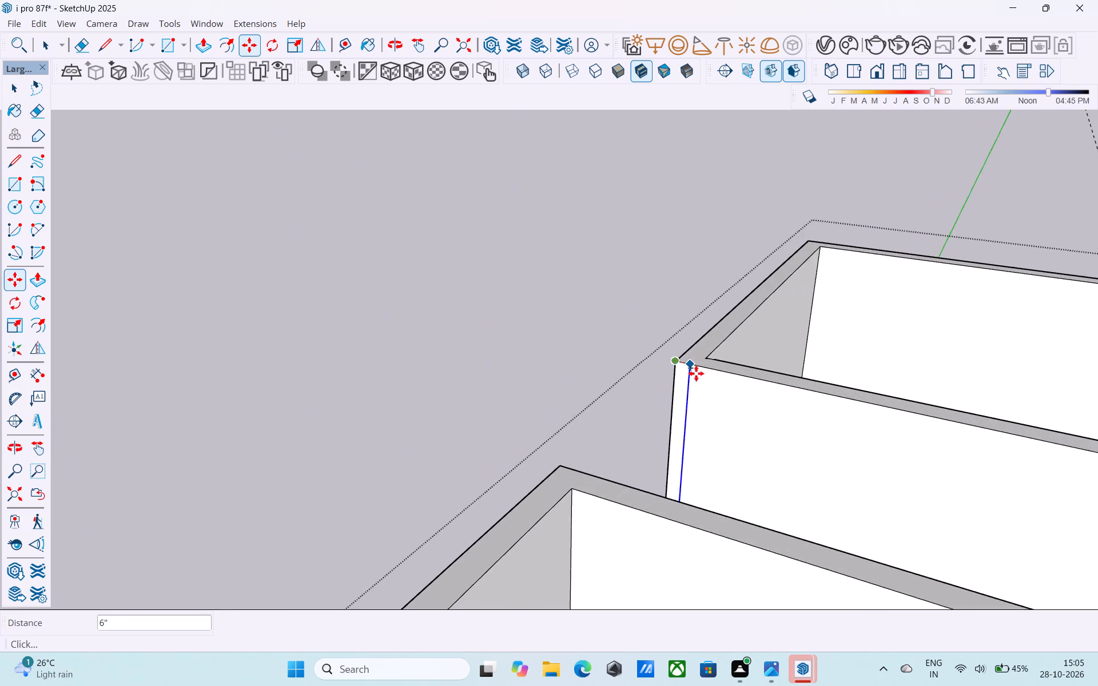
scroll(696, 373, "up", 9)
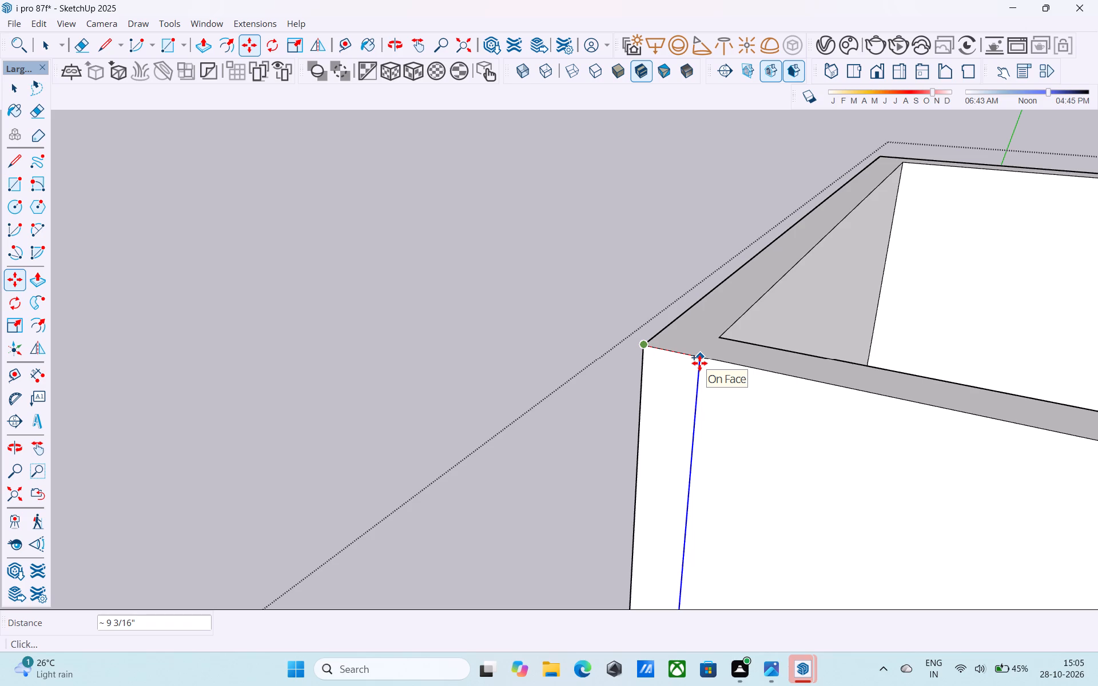
type("9\"")
key("Return")
key("space")
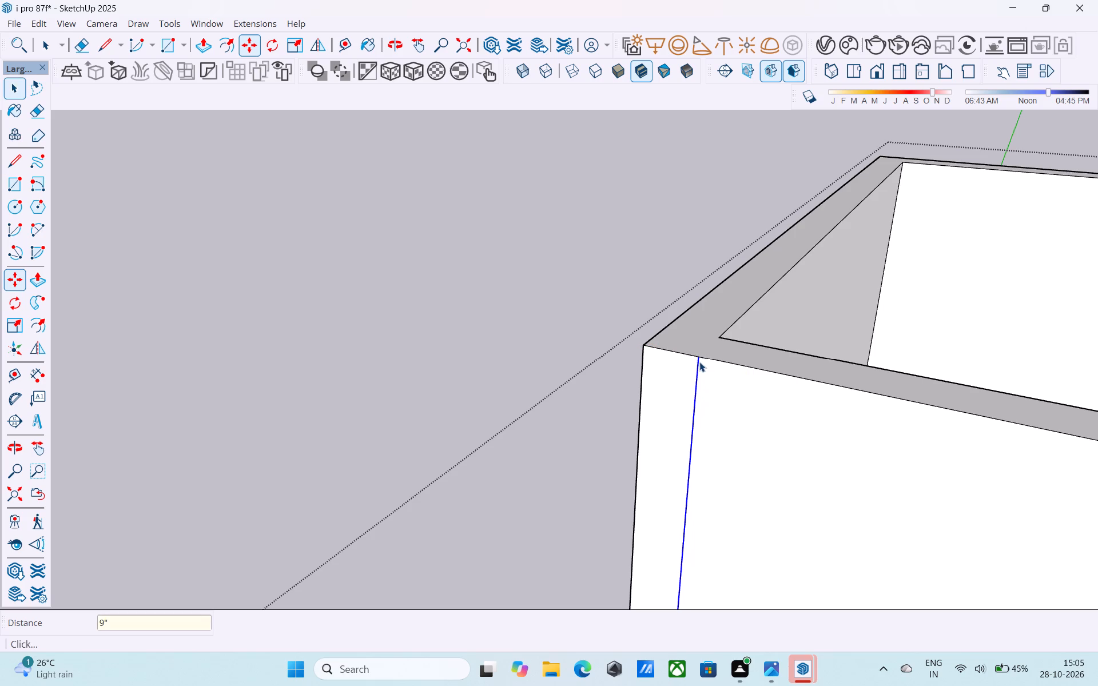
Extrude the 9" strip at the second block's back corner 7' 6" across the gap to the first block's wall.
left_click(674, 385)
key("p")
left_click(674, 385)
scroll(659, 396, "down", 2)
middle_click_drag(658, 398, 468, 445)
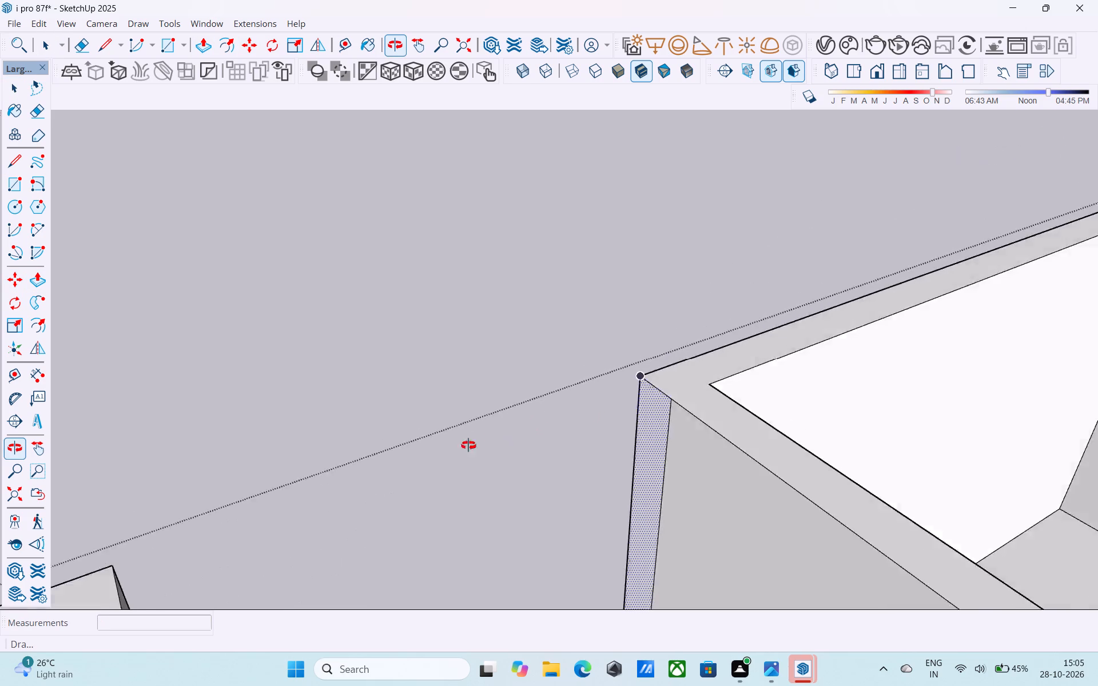
middle_click_drag(468, 445, 272, 414)
middle_click_drag(690, 484, 812, 454)
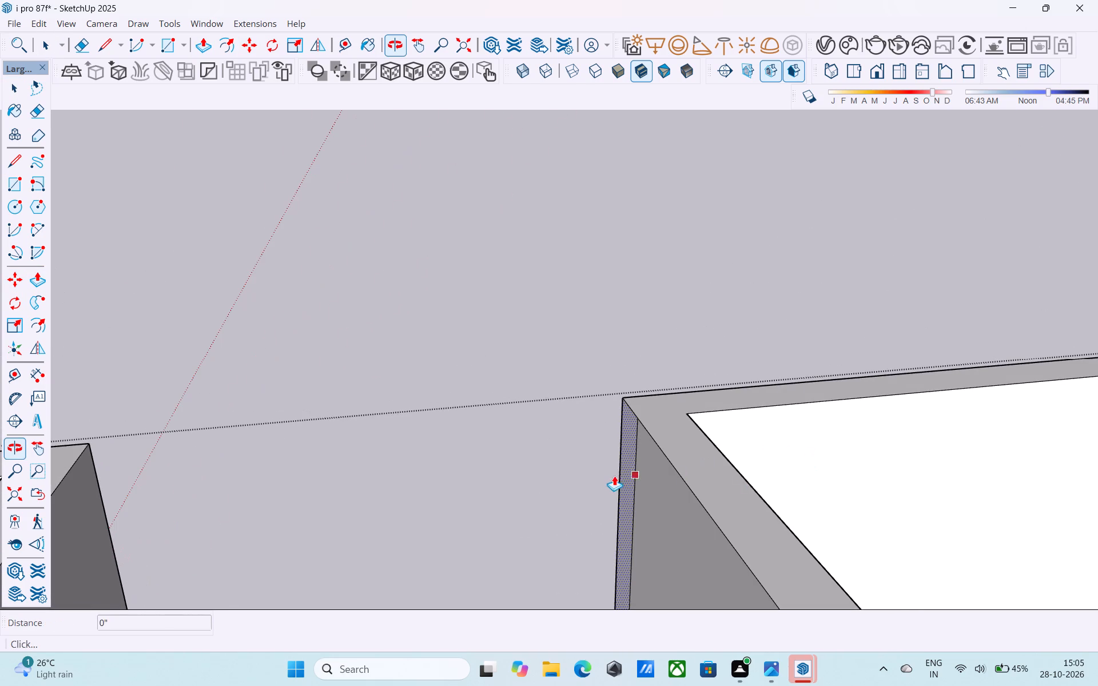
left_click(619, 472)
scroll(494, 478, "down", 2)
middle_click_drag(494, 478, 440, 448)
left_click(411, 438)
Examine the connected upper-floor blocks and the passage between them from the front and from above.
scroll(413, 440, "down", 4)
middle_click_drag(419, 444, 507, 445)
scroll(521, 444, "down", 5)
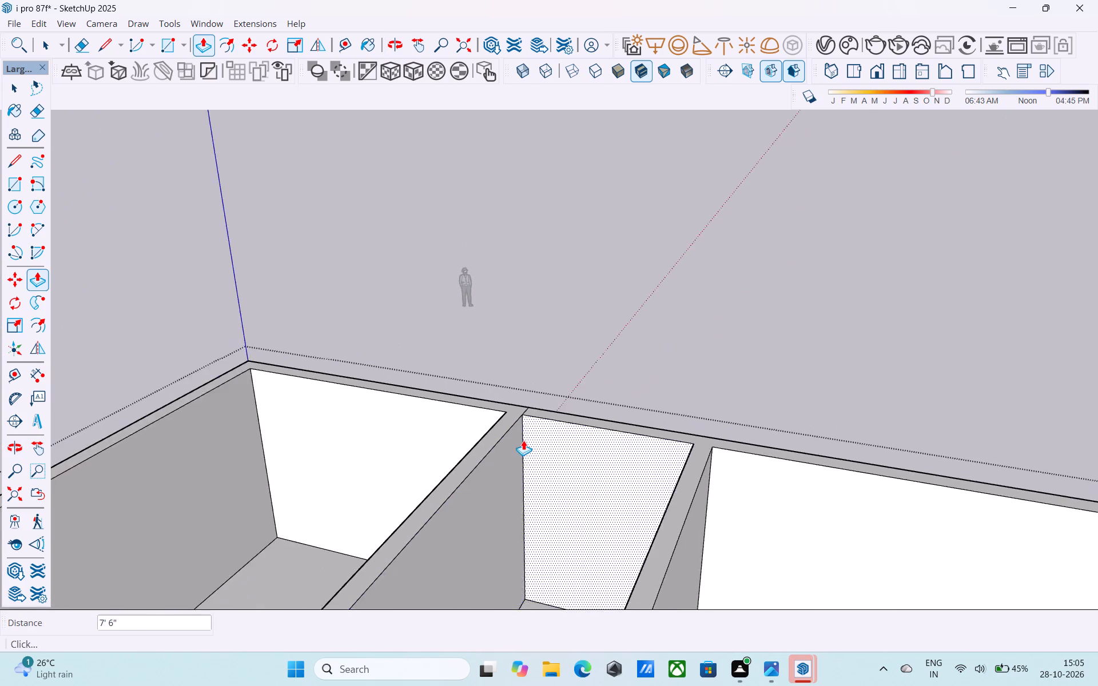
scroll(523, 440, "down", 3)
middle_click_drag(523, 441, 567, 339, "shift")
scroll(569, 338, "down", 4)
middle_click_drag(559, 422, 772, 280)
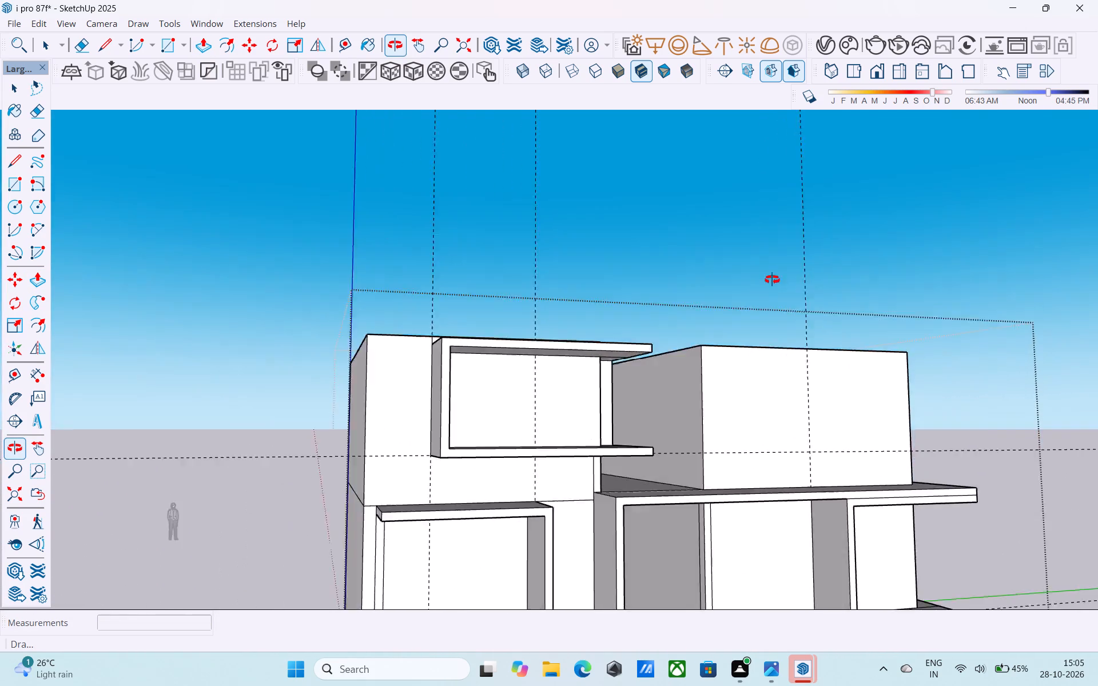
middle_click_drag(772, 280, 444, 458)
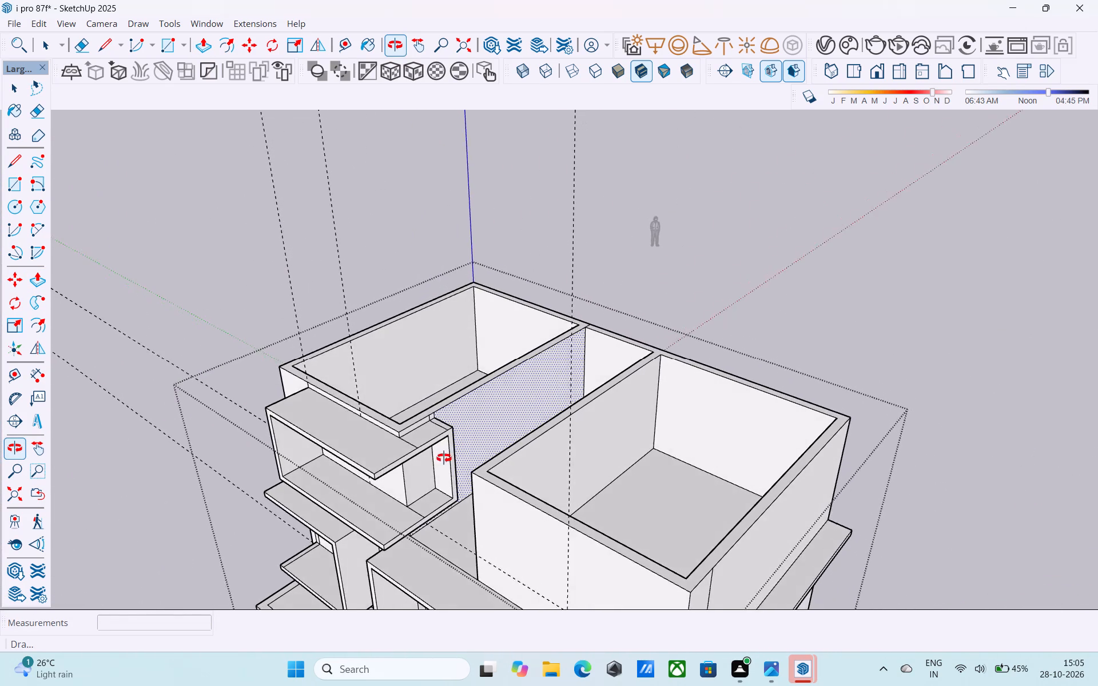
middle_click_drag(444, 458, 530, 477)
middle_click_drag(535, 482, 457, 494)
scroll(504, 459, "up", 2)
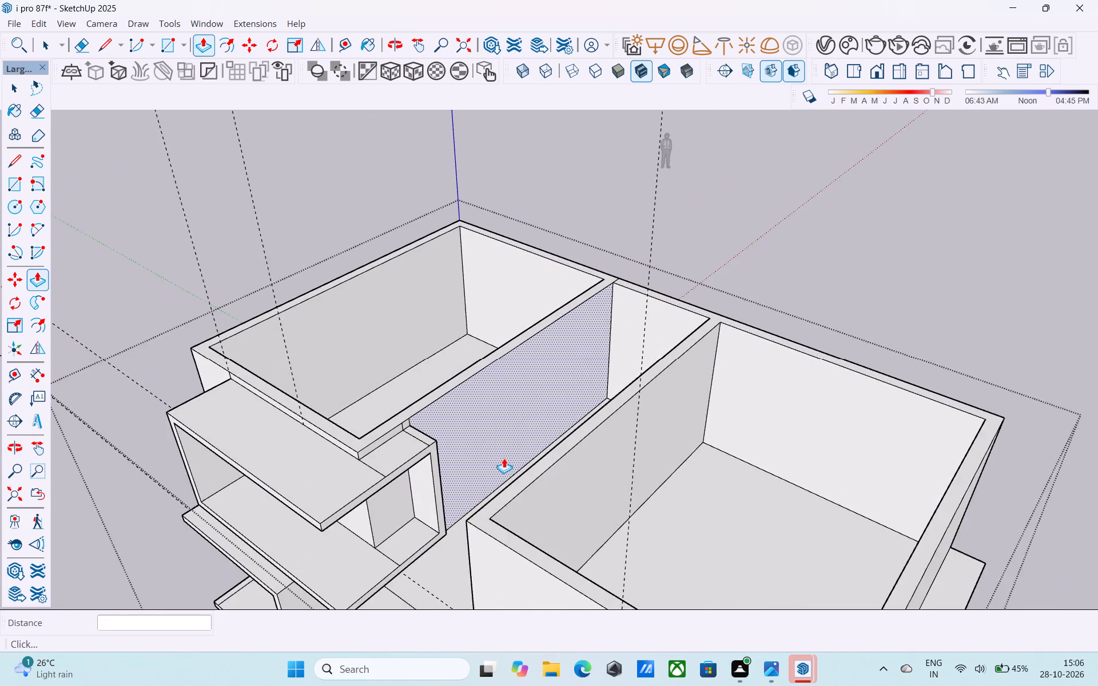
scroll(504, 458, "up", 5)
middle_click_drag(506, 457, 496, 548, "shift")
middle_click_drag(870, 389, 681, 445)
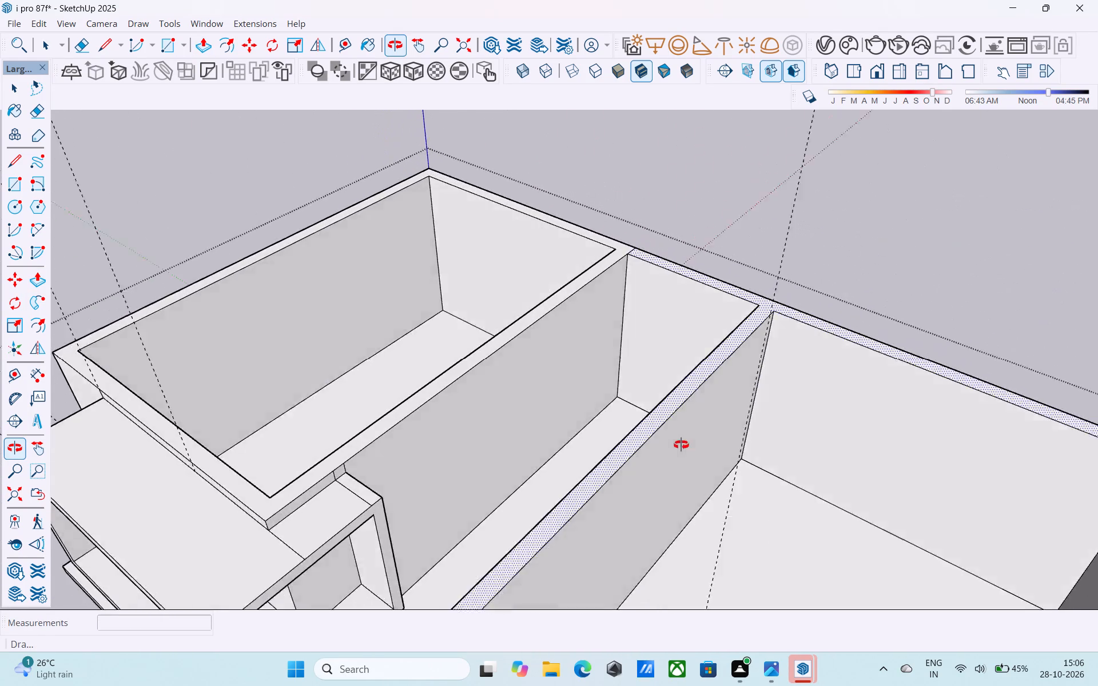
middle_click_drag(681, 445, 724, 233)
scroll(725, 228, "down", 11)
middle_click_drag(802, 265, 670, 337)
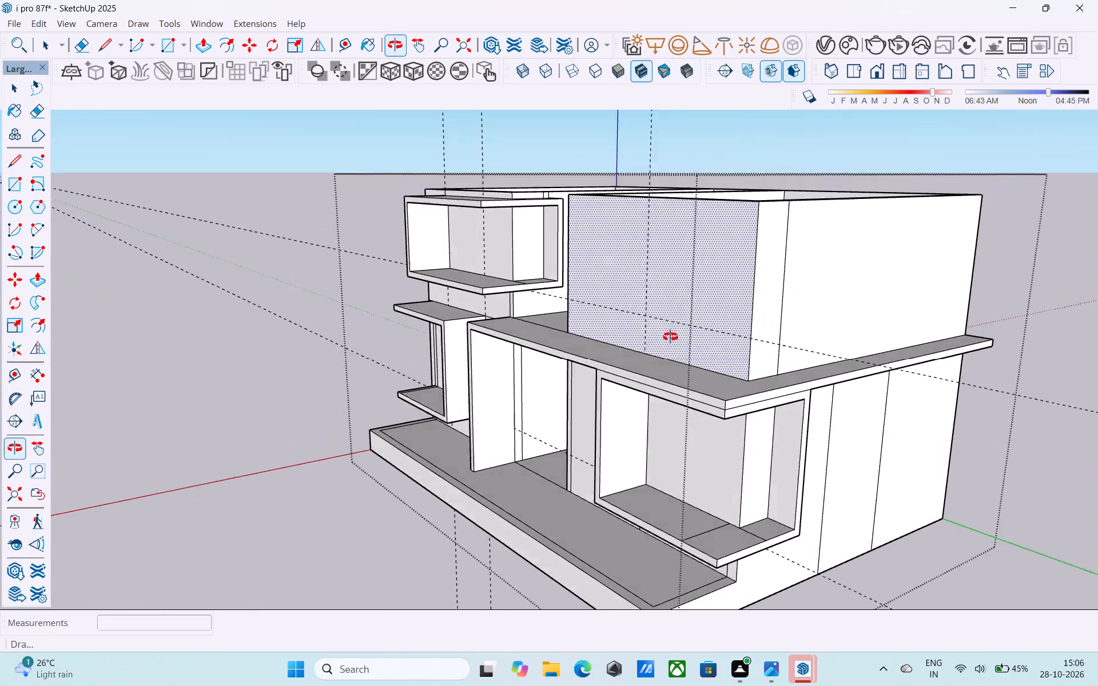
middle_click_drag(670, 337, 842, 420)
middle_click_drag(661, 246, 571, 332, "shift")
Erase the leftover vertical edges on the first block's side wall and the seam lines across the corner frame's top.
scroll(587, 303, "up", 6)
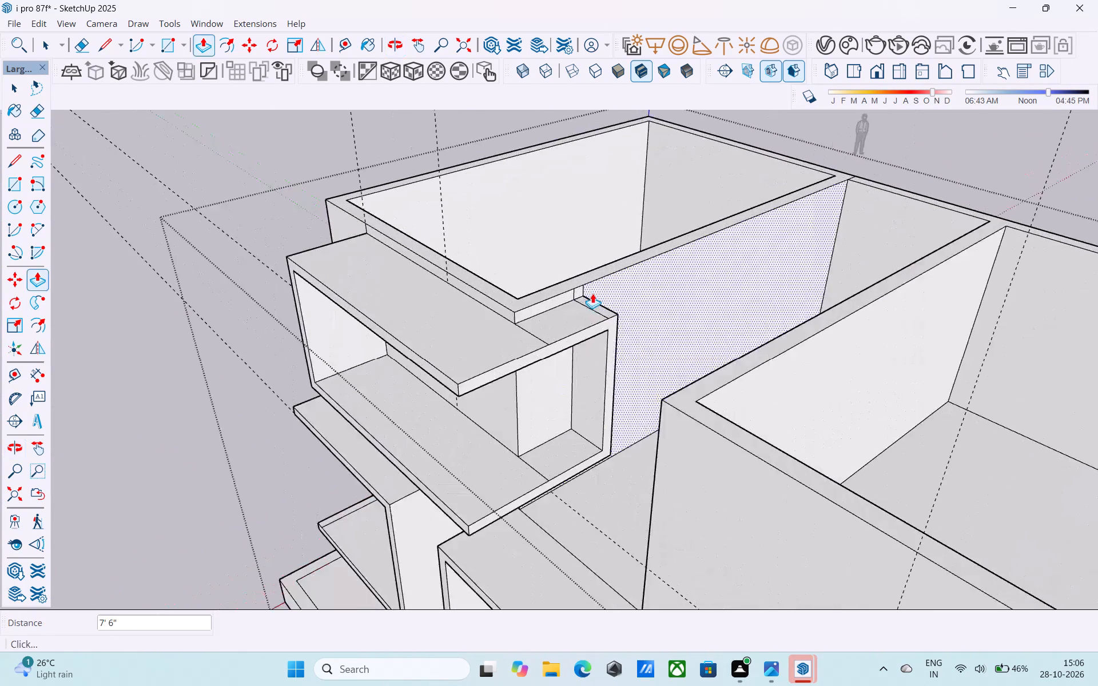
scroll(592, 293, "up", 9)
key("e")
scroll(571, 288, "up", 3)
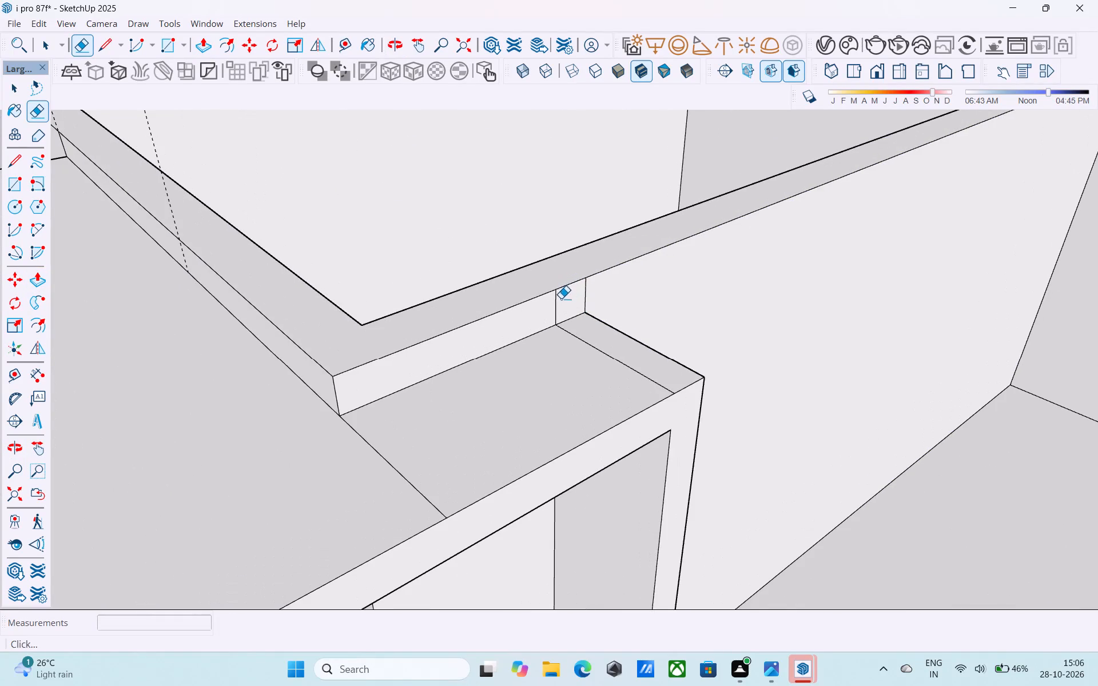
left_click_drag(551, 300, 566, 301)
left_click_drag(570, 301, 592, 297)
scroll(611, 298, "down", 4)
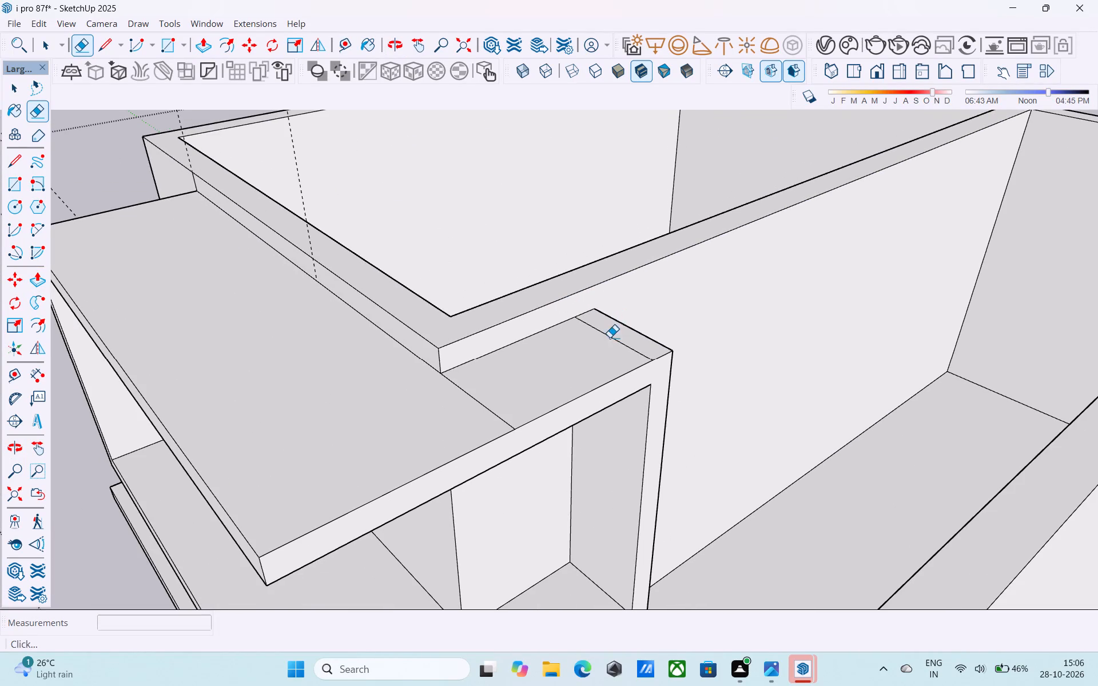
left_click(606, 339)
left_click_drag(614, 344, 624, 344)
scroll(628, 345, "down", 3)
middle_click_drag(628, 345, 628, 346, "shift")
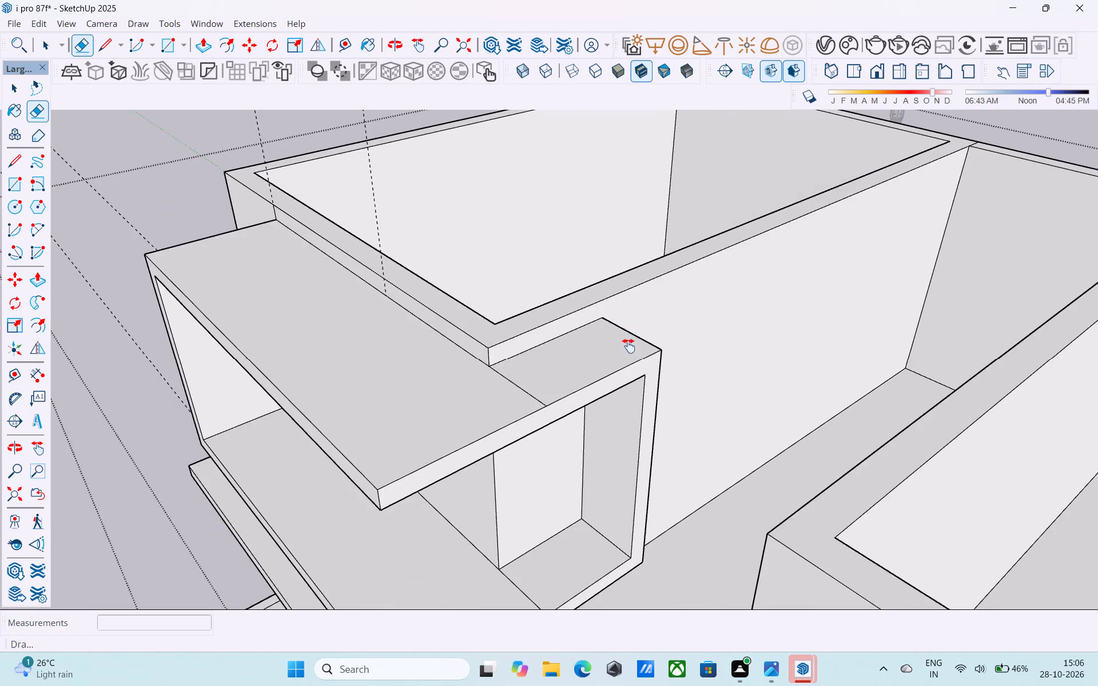
middle_click_drag(628, 346, 588, 242, "shift")
left_click_drag(522, 313, 505, 317)
Draw a vertical line up the first block's passage wall, 16' along its base from the back inner corner.
scroll(600, 344, "down", 3)
middle_click_drag(600, 344, 543, 326)
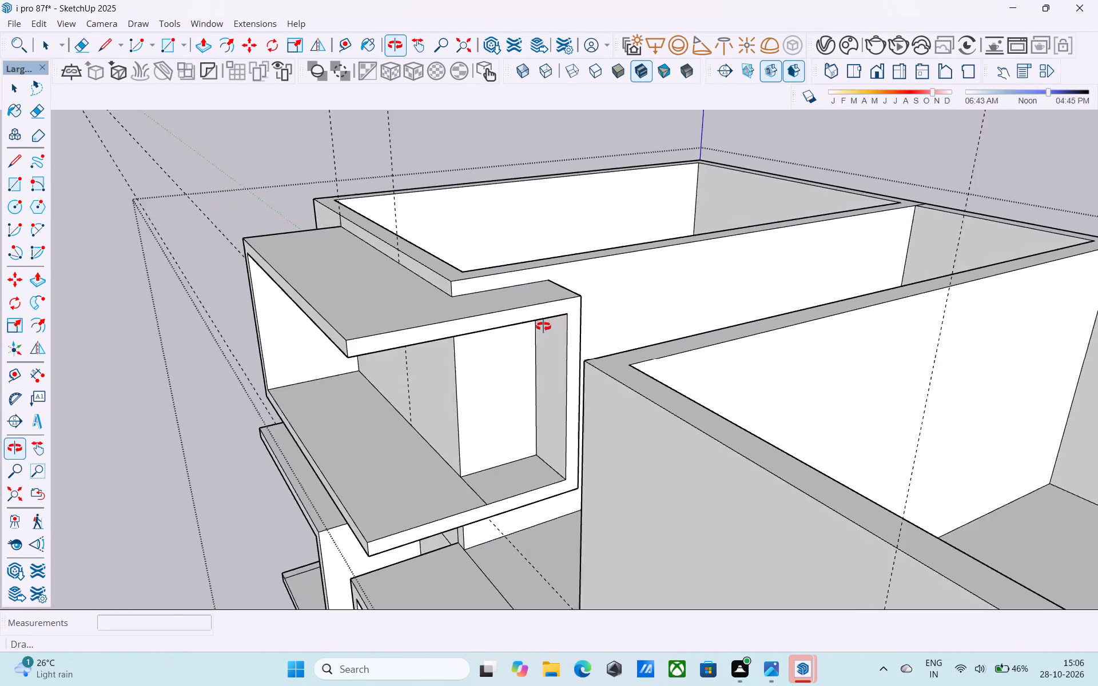
middle_click_drag(543, 326, 495, 367)
middle_click_drag(586, 325, 805, 398)
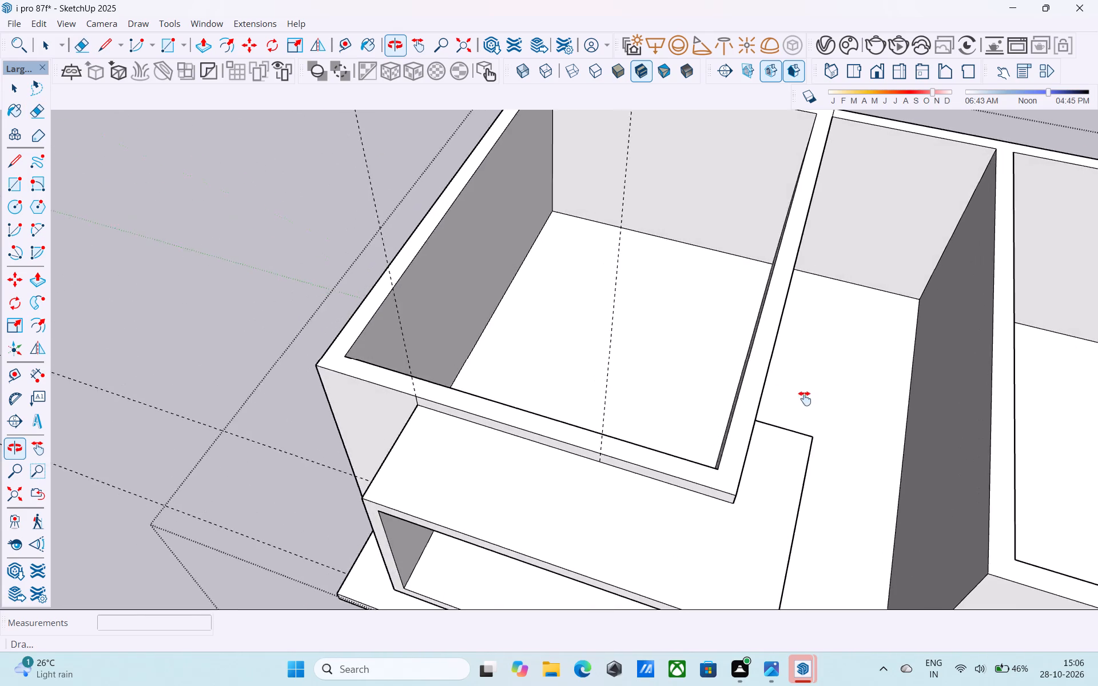
middle_click_drag(805, 398, 489, 385)
middle_click_drag(477, 388, 471, 386)
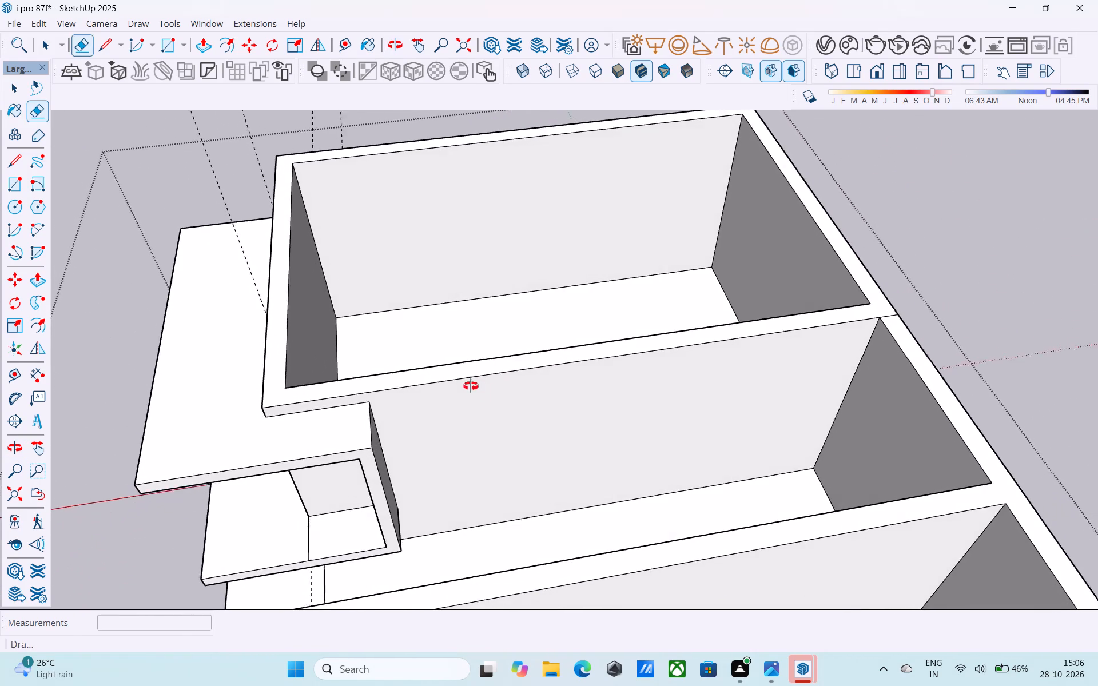
middle_click_drag(471, 386, 446, 379)
key("space")
middle_click_drag(654, 504, 693, 498)
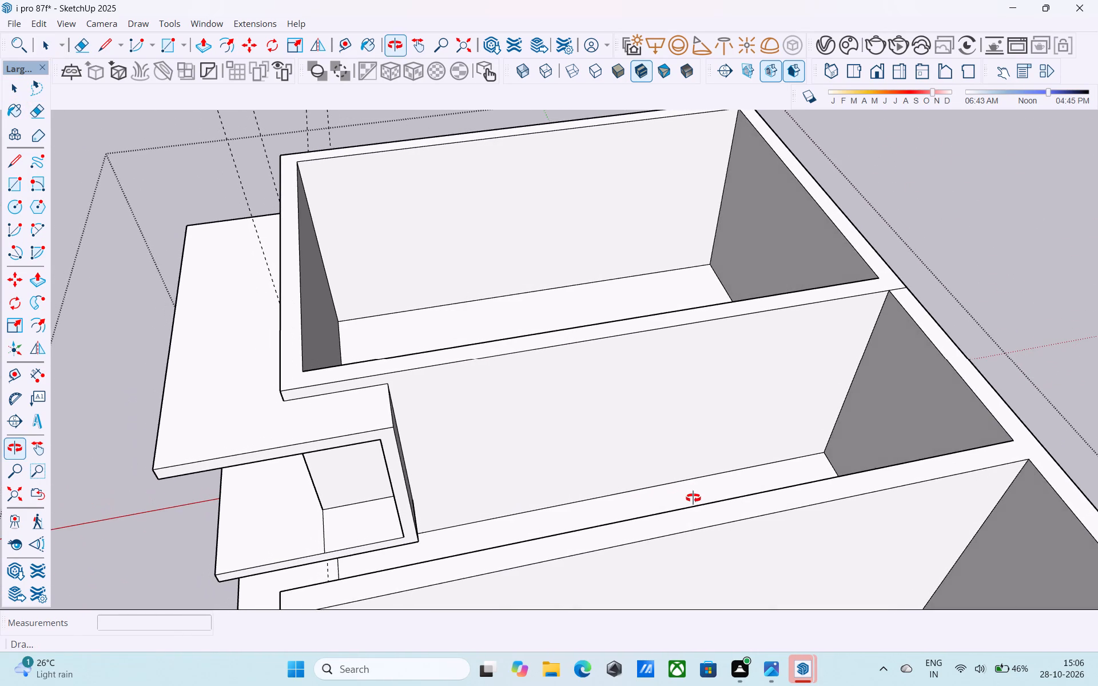
middle_click_drag(693, 498, 694, 498)
key("l")
left_click(821, 450)
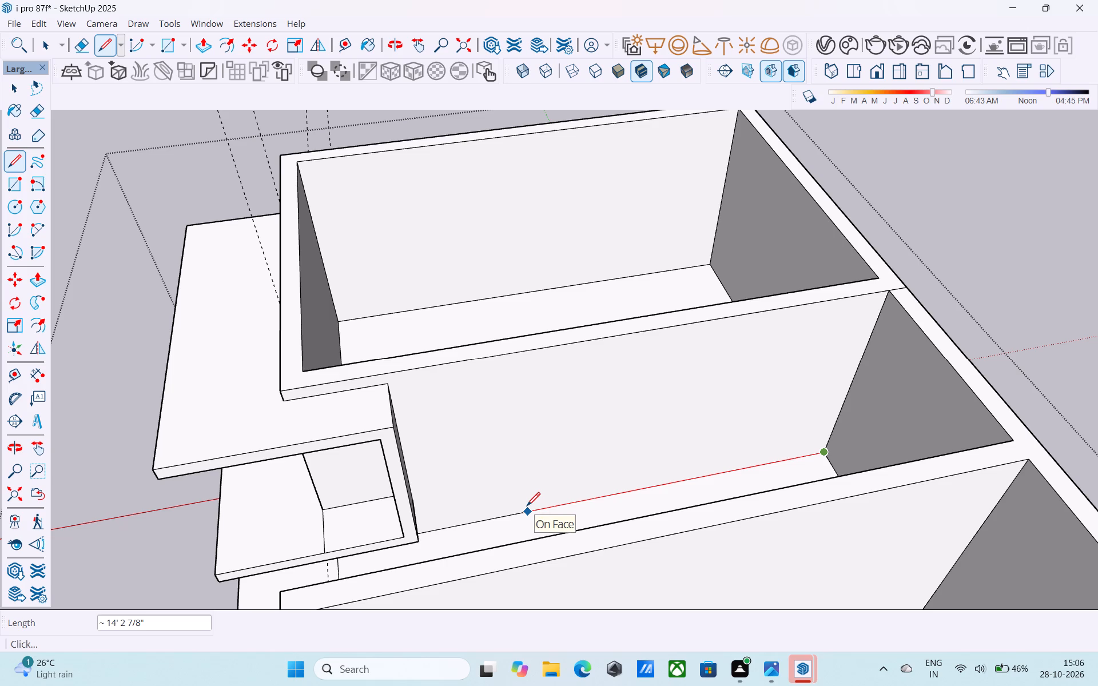
type("16'")
key("Return")
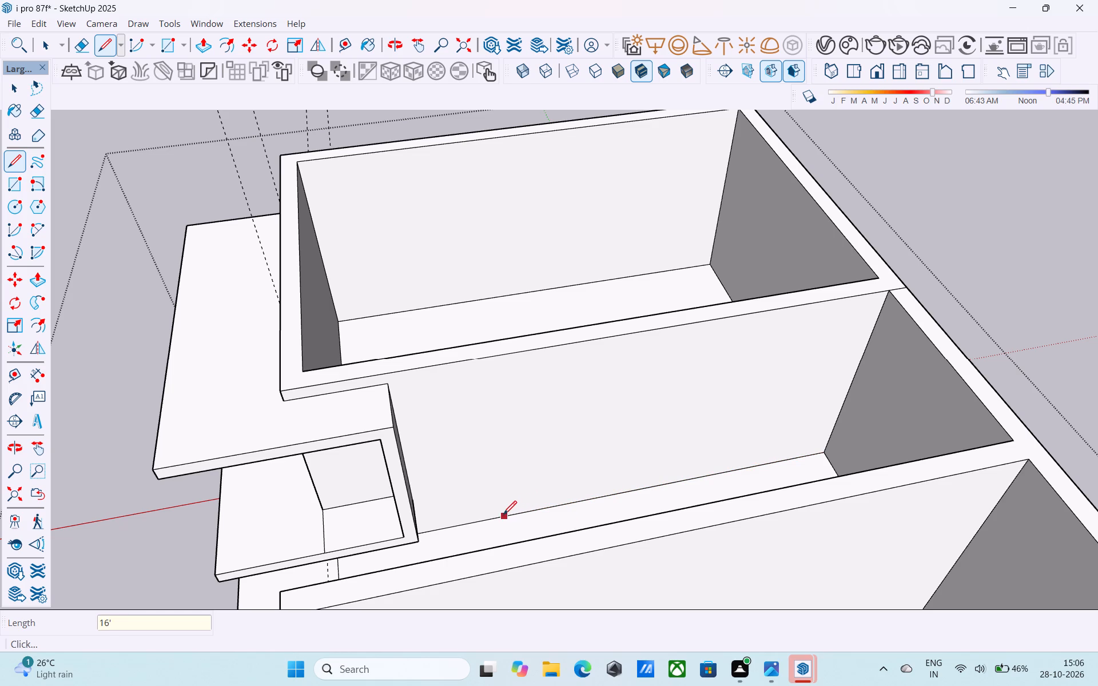
left_click(488, 520)
left_click(476, 362)
key("space")
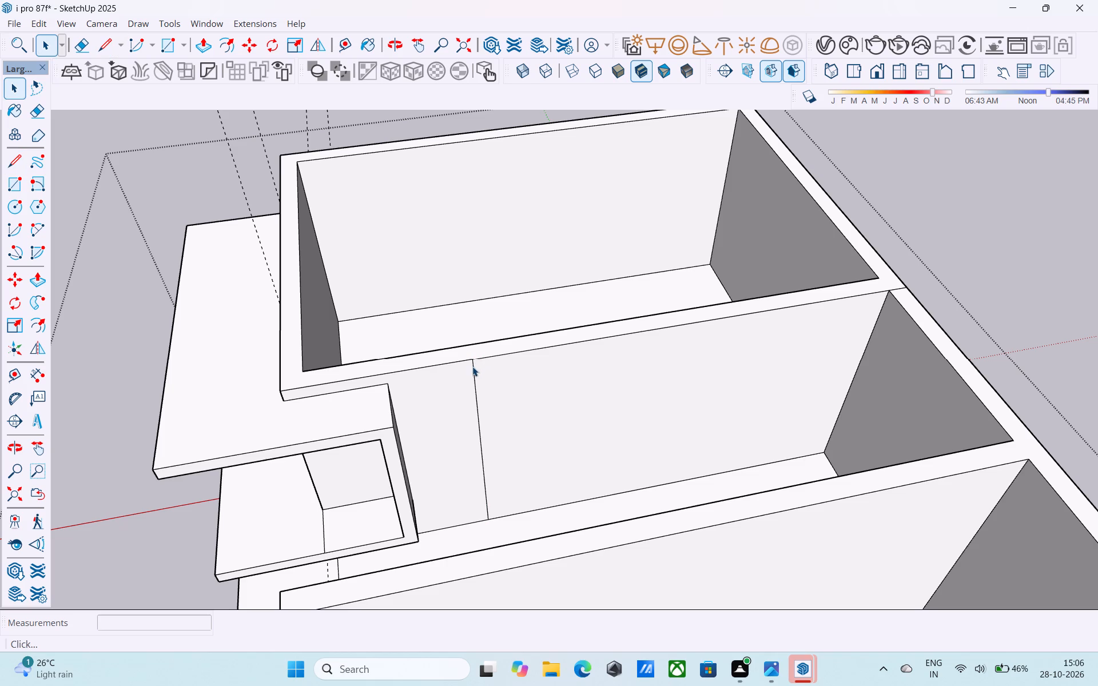
Copy the vertical line on the passage wall 9" toward the back.
left_click(472, 366)
left_click(476, 366)
key("m")
key("space")
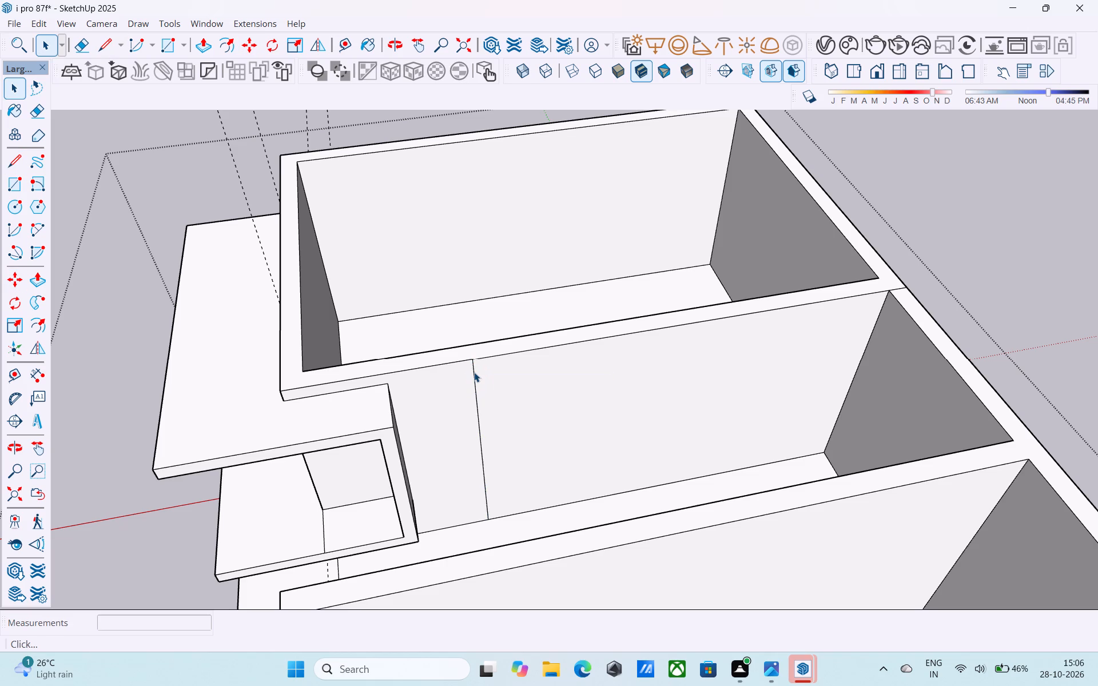
left_click(474, 373)
key("m")
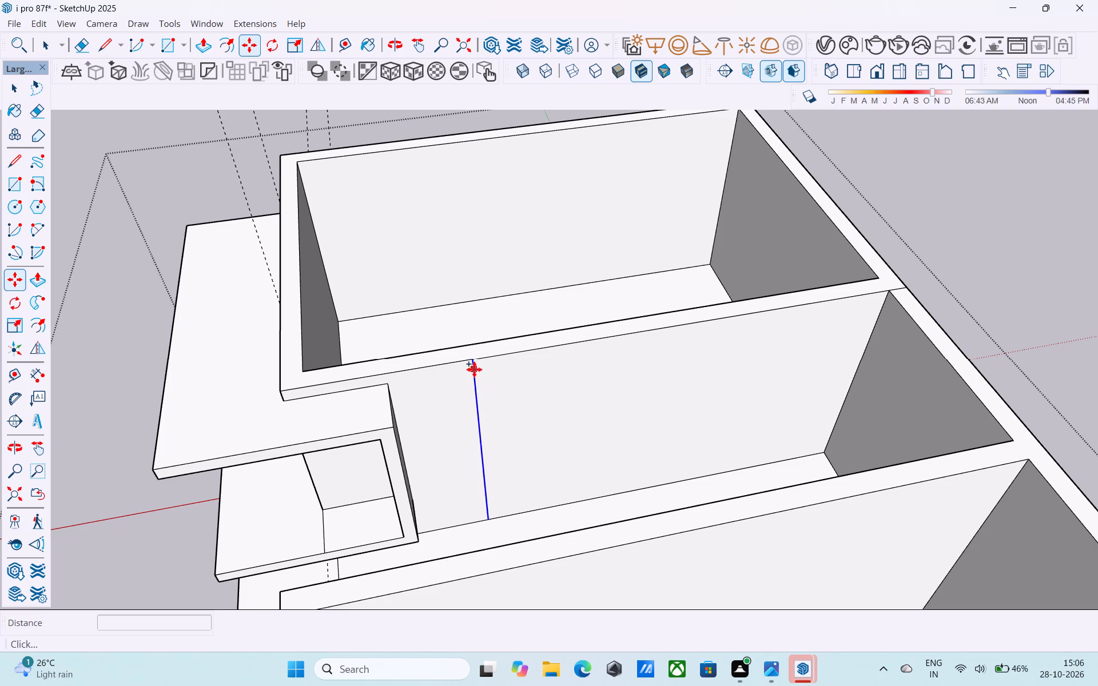
left_click(471, 362)
scroll(488, 360, "up", 3)
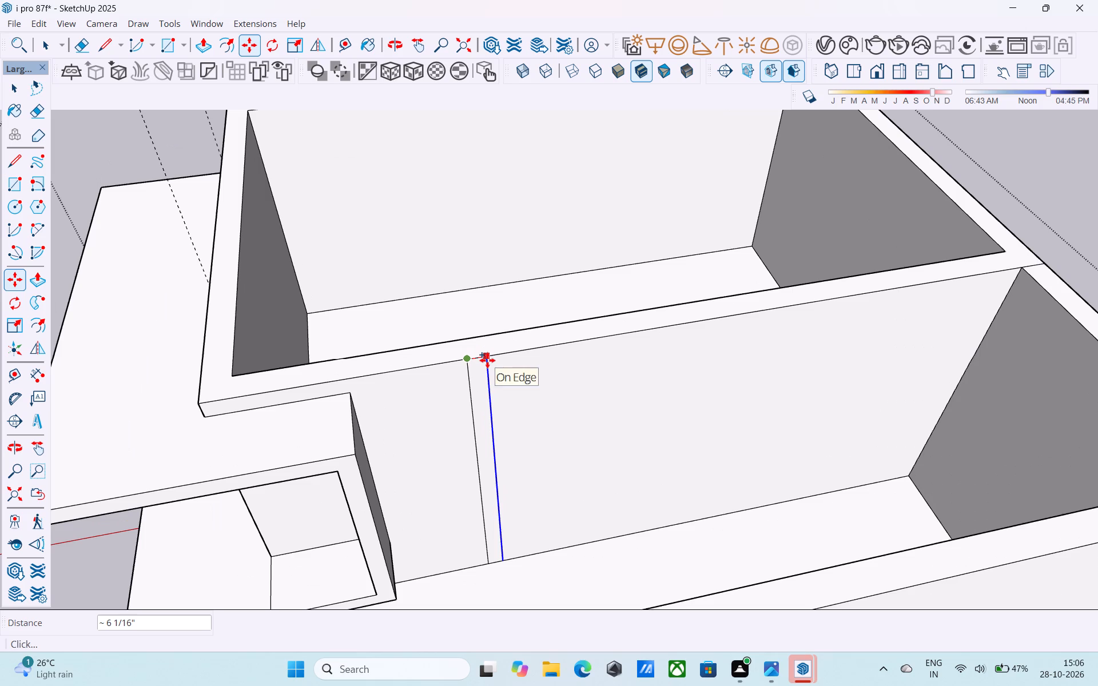
type("9\"")
key("Return")
key("space")
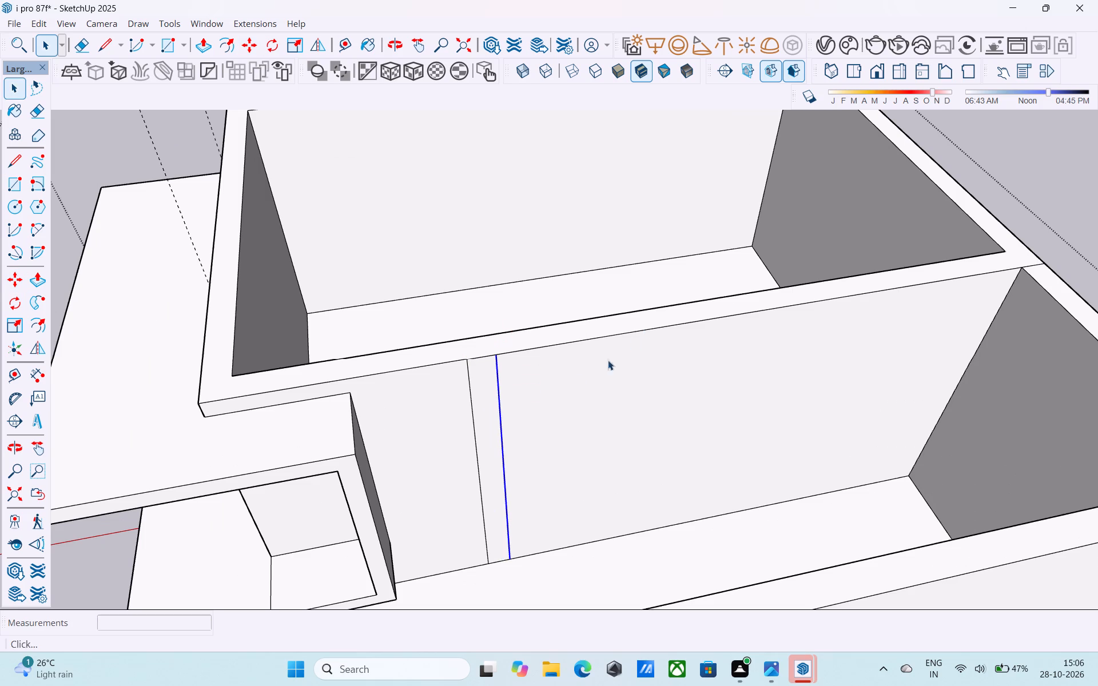
Extrude the 9" strip on the passage wall 7' 6" across to the second block, forming a cross wall.
left_click(483, 390)
key("p")
left_click(483, 390)
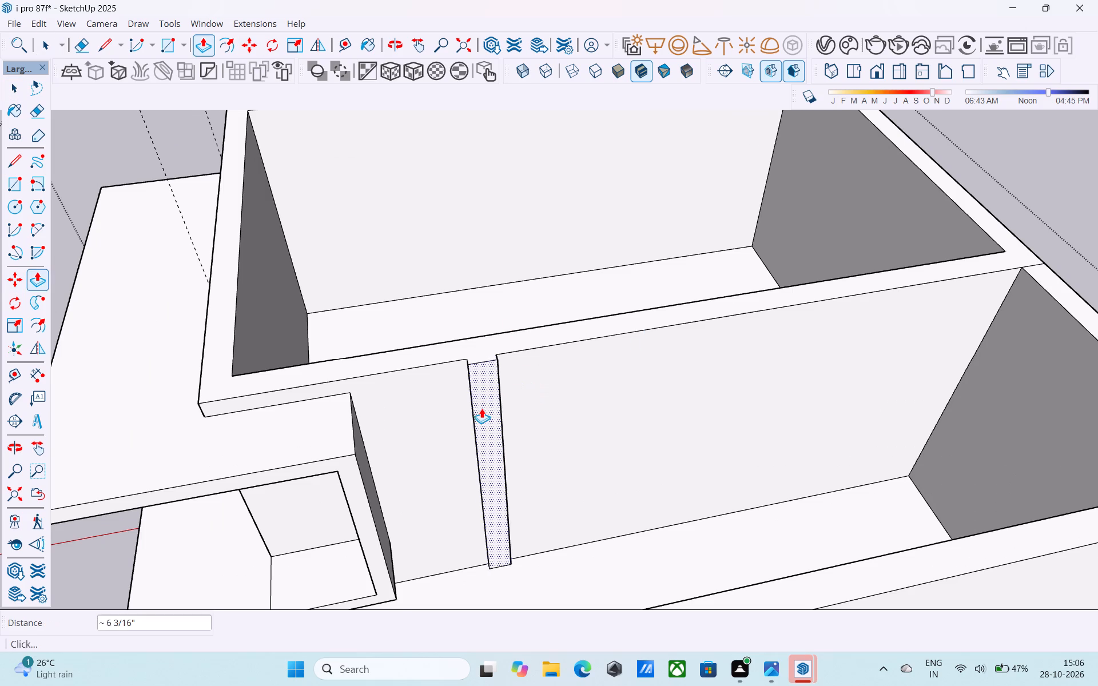
scroll(482, 408, "down", 7)
left_click(488, 528)
Draw a 21' 9" by 13' 9" rectangle across the first block's open top between its inner corners.
middle_click_drag(488, 525, 488, 524)
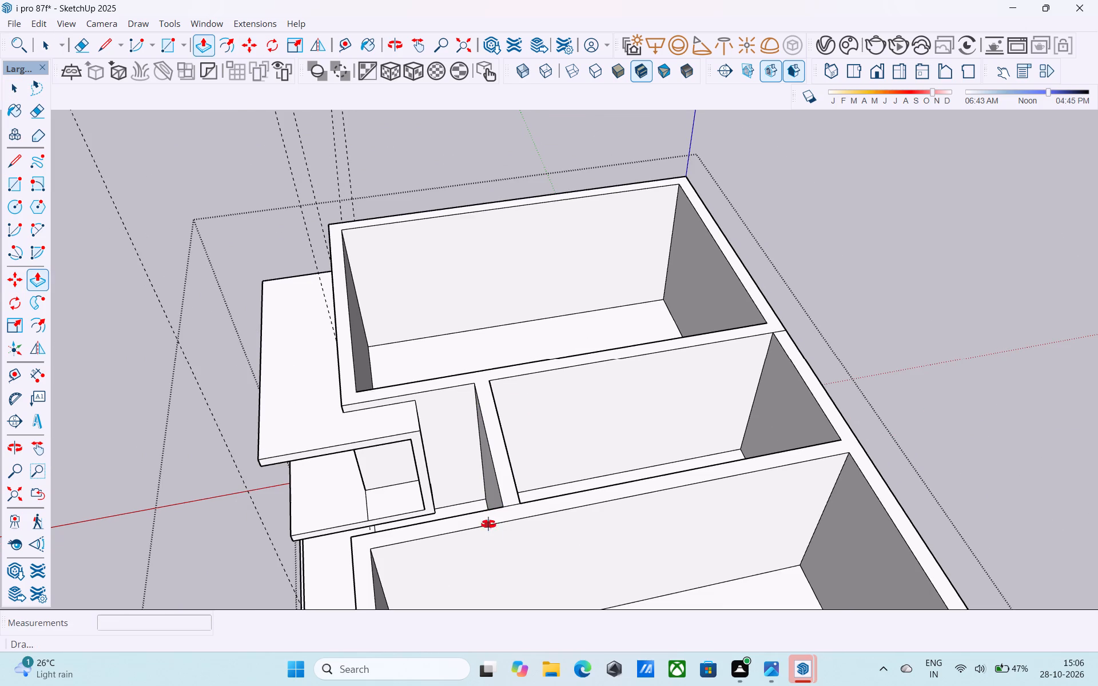
middle_click_drag(488, 524, 812, 380)
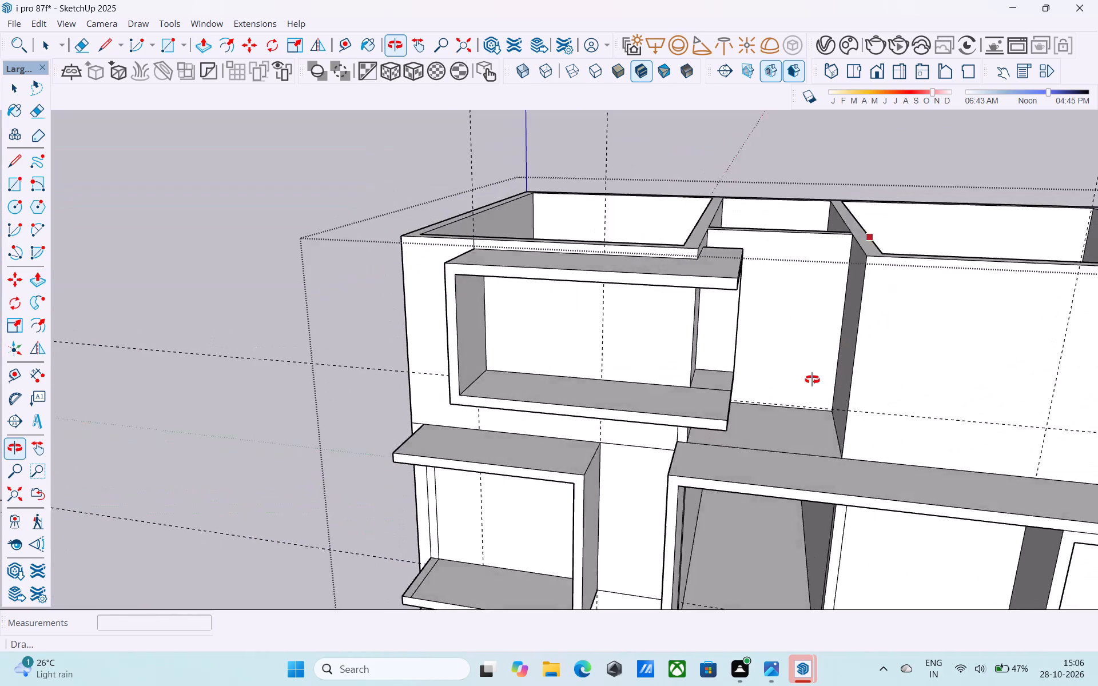
middle_click_drag(812, 380, 695, 584)
middle_click_drag(624, 230, 574, 260)
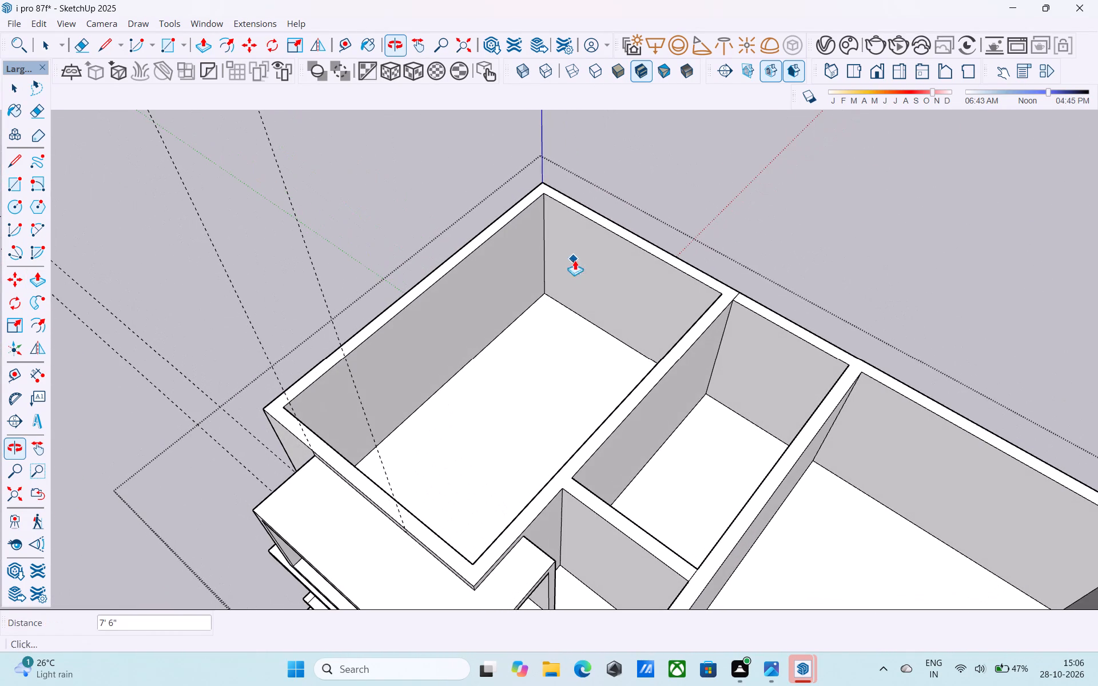
key("space")
key("r")
left_click(545, 193)
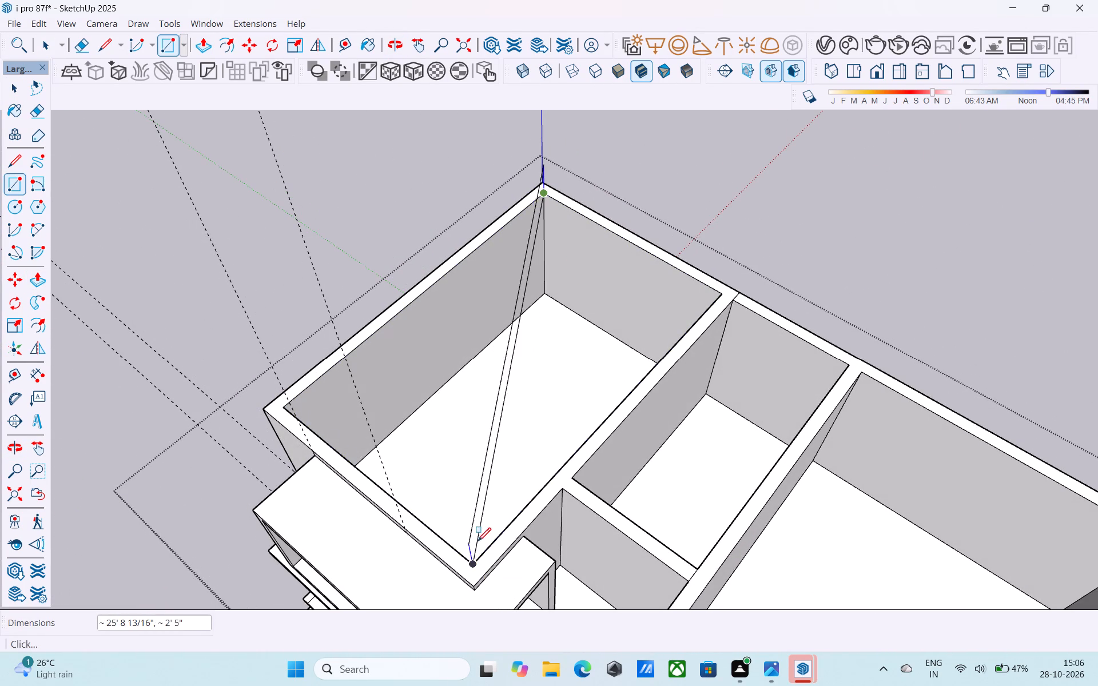
left_click(472, 561)
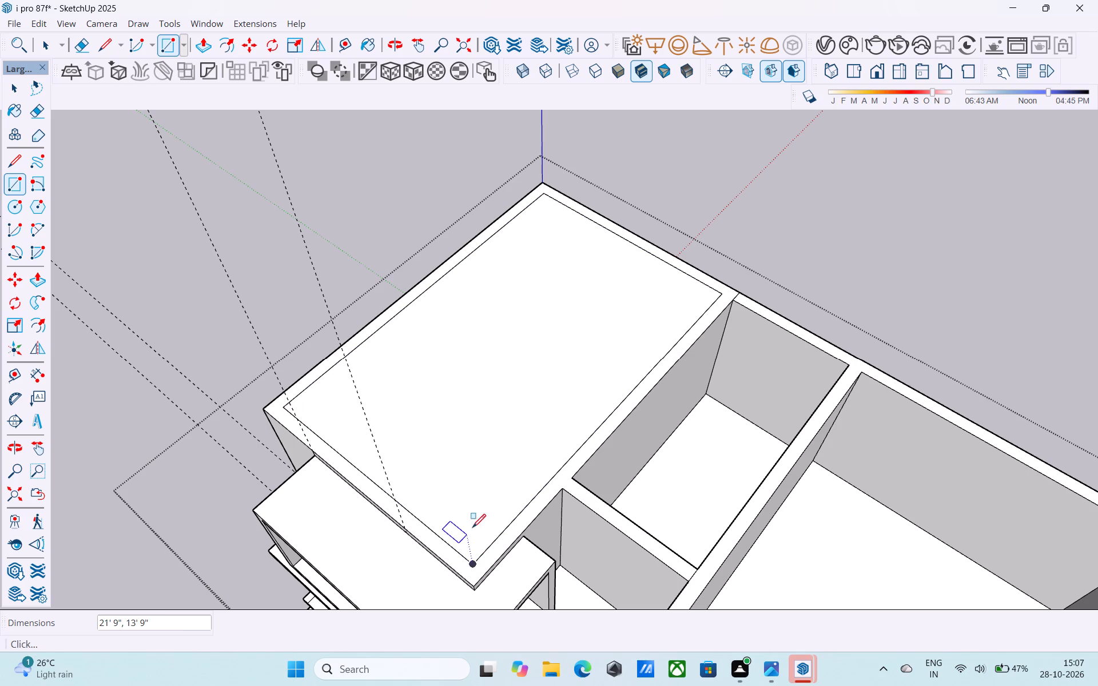
Reverse the new rectangular face covering the first block's top.
key("space")
left_click(475, 521)
right_click(475, 521)
left_click(520, 370)
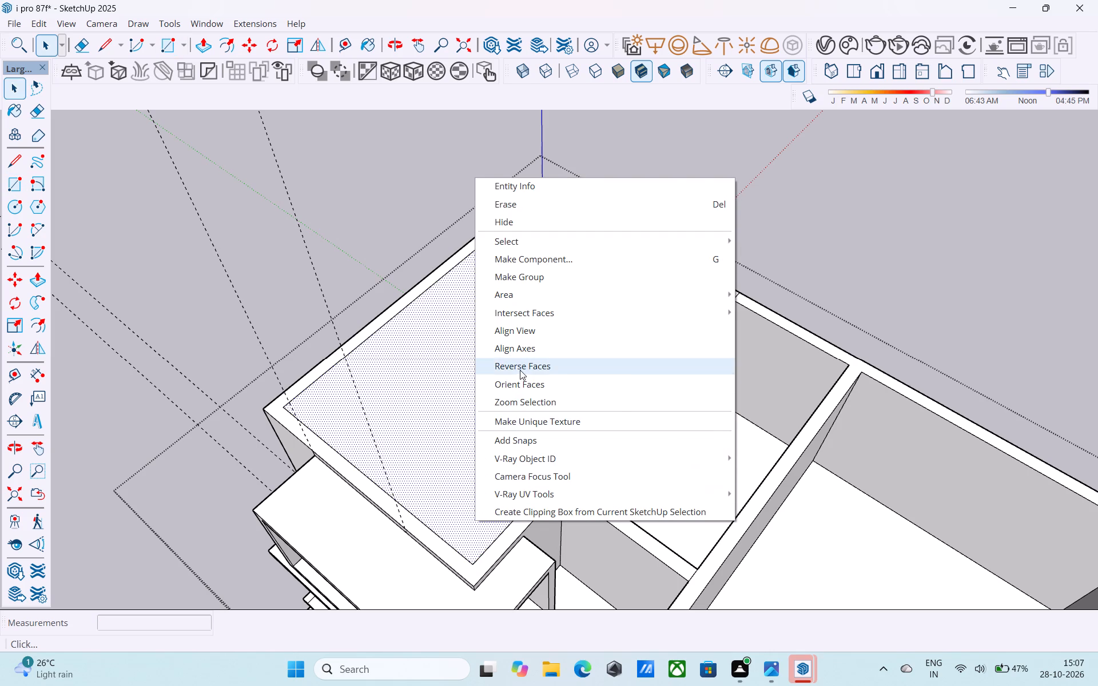
Draw a 6" vertical line up from the roof rectangle's front inner corner beside the passage.
middle_click_drag(415, 523, 523, 339)
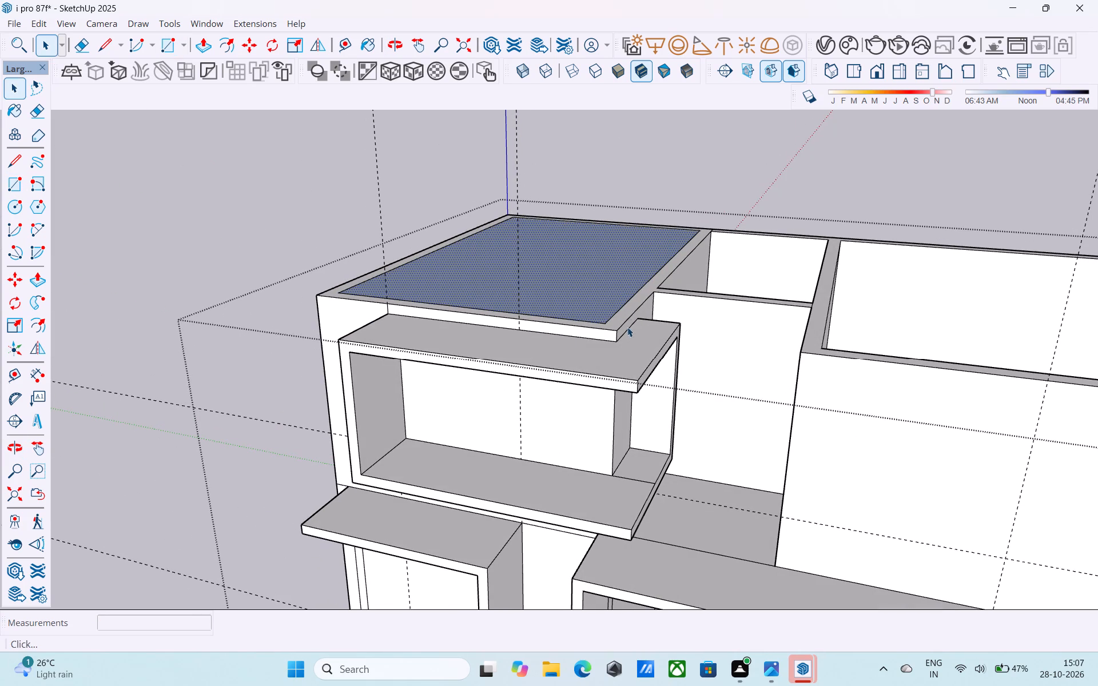
key("l")
scroll(623, 326, "up", 8)
left_click(584, 316)
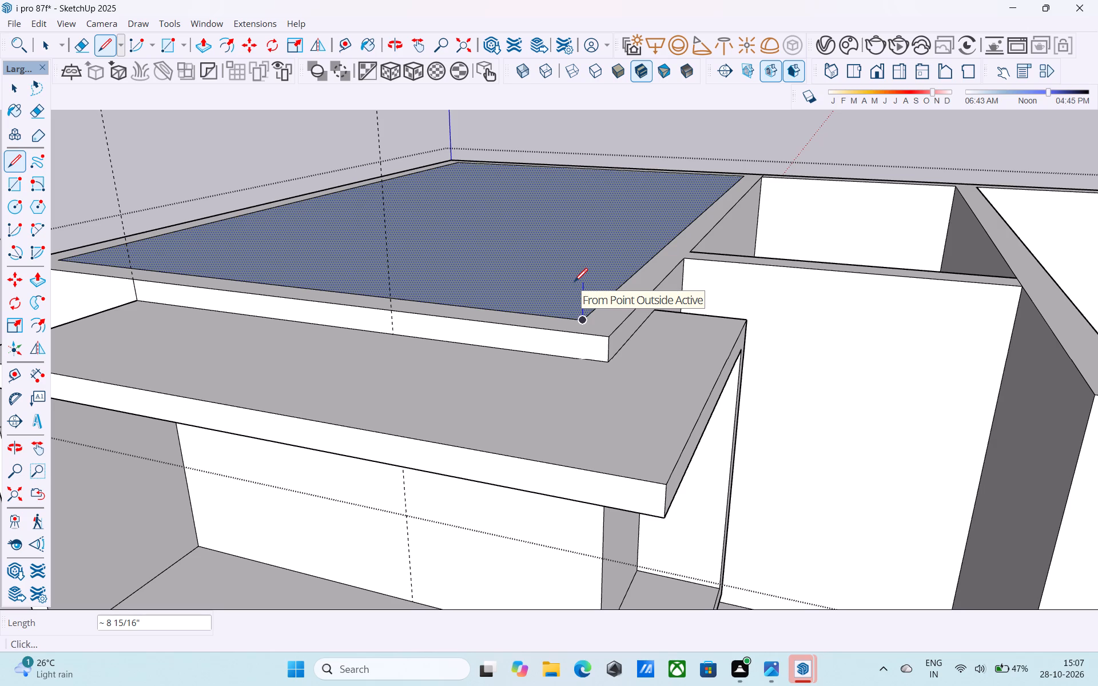
key("6")
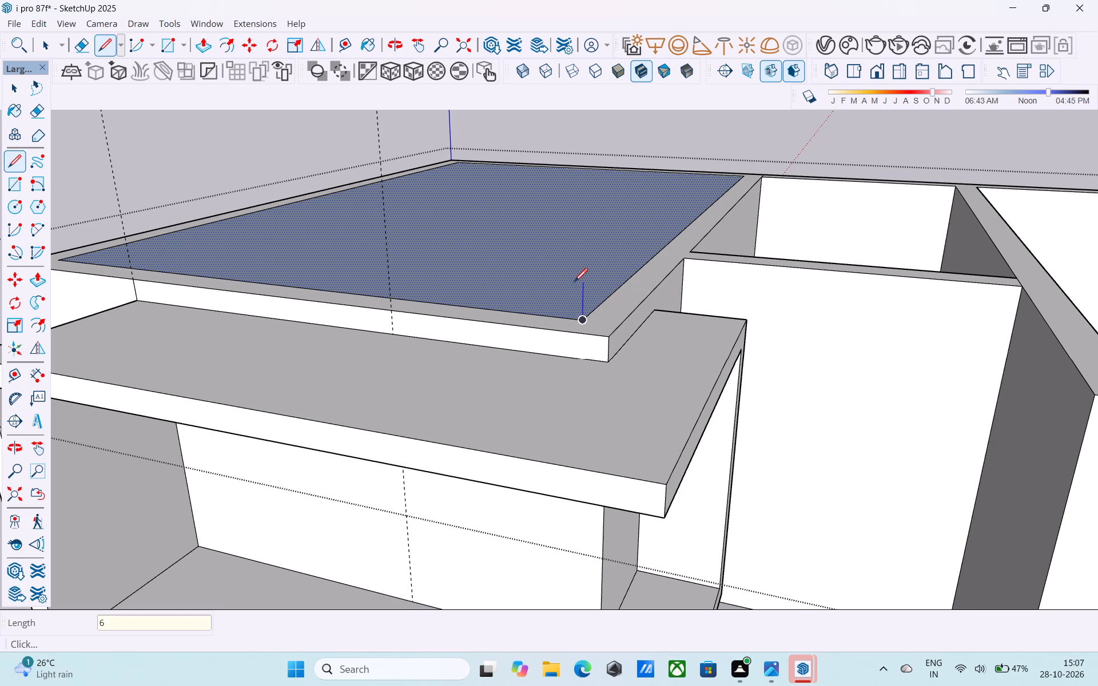
key("shift+quotedbl")
key("Return")
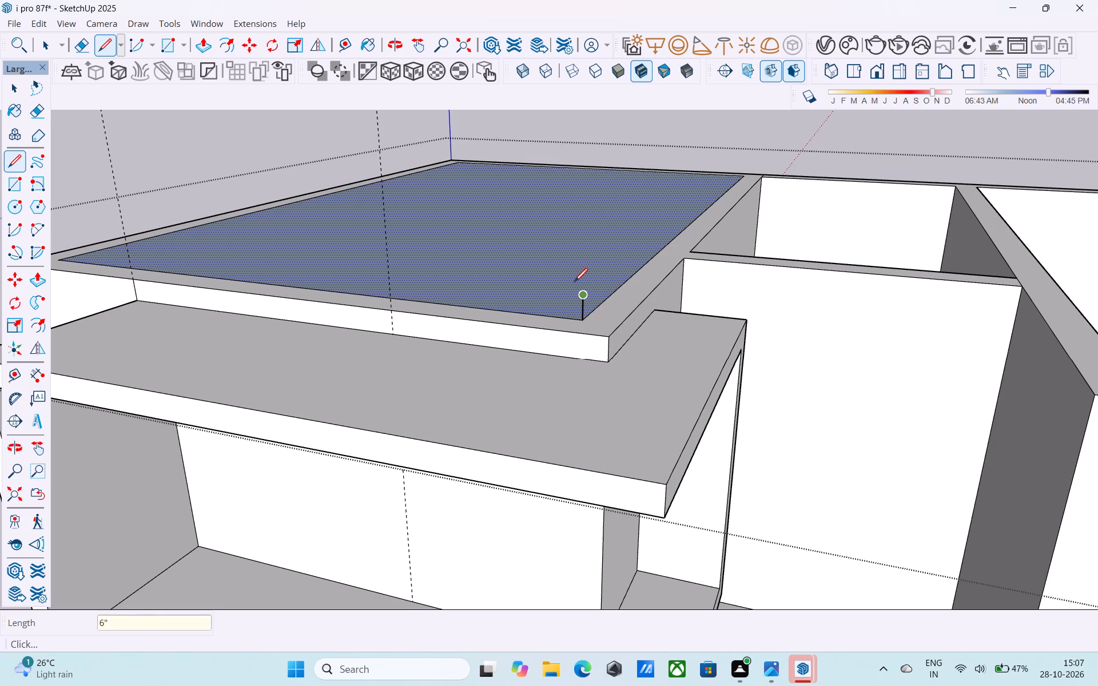
Draw a 6" vertical line up from the roof rectangle's back outer corner, diagonally opposite the existing vertical line.
key("l")
middle_click_drag(463, 150, 466, 153)
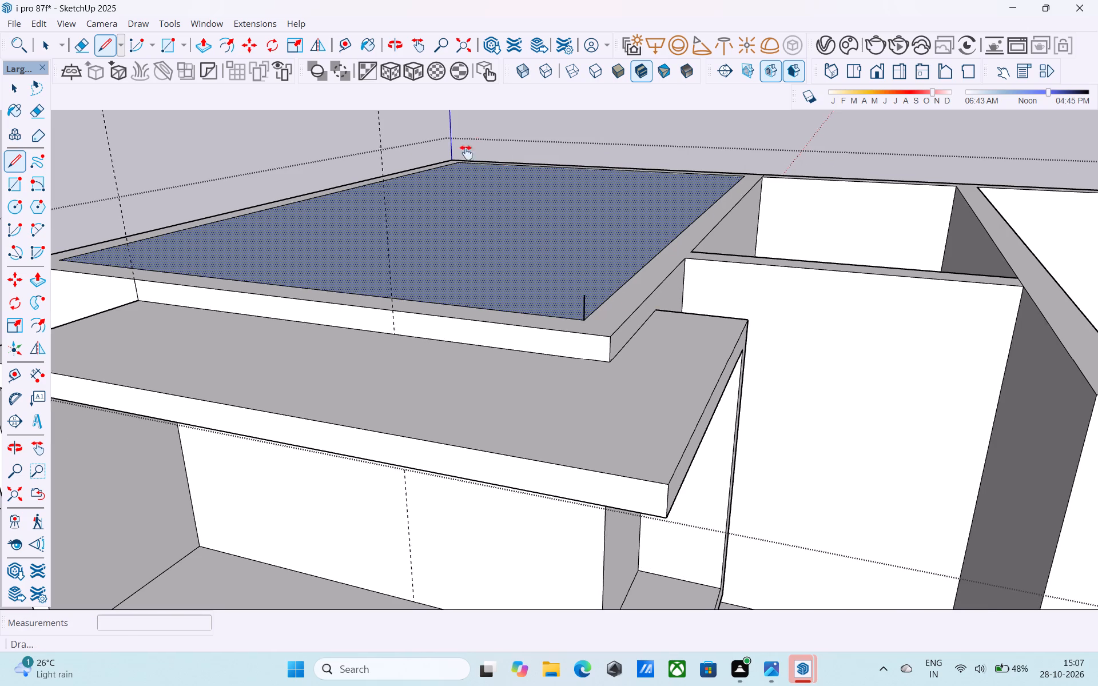
middle_click_drag(466, 153, 510, 363)
scroll(538, 277, "up", 6)
left_click(518, 285)
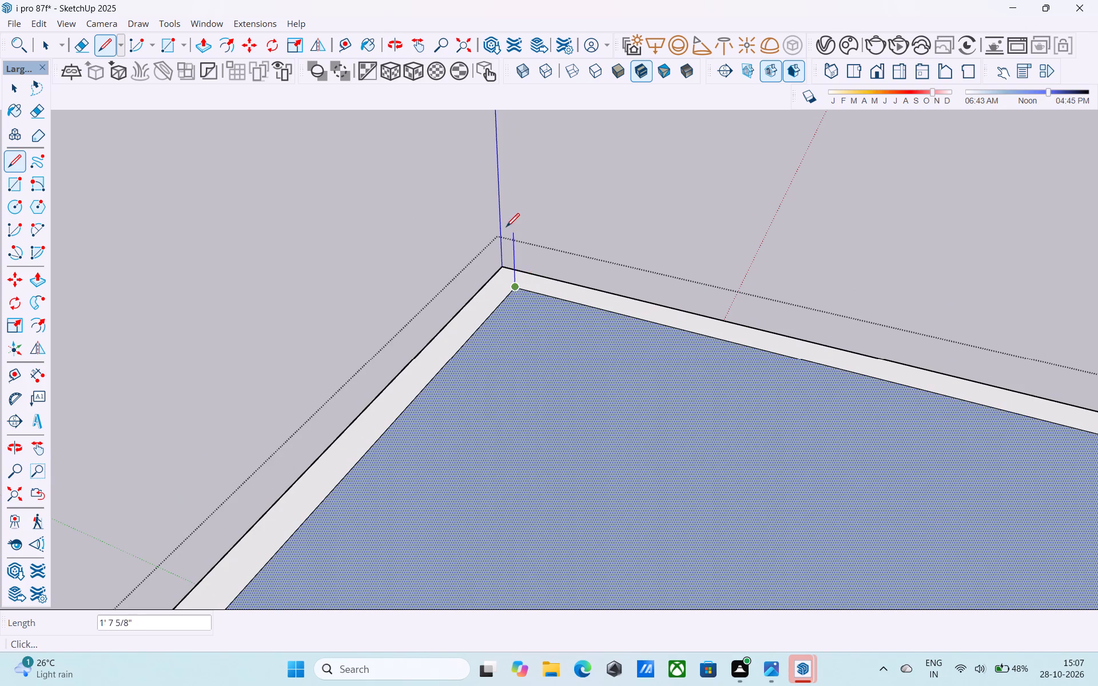
middle_click_drag(507, 232, 509, 194)
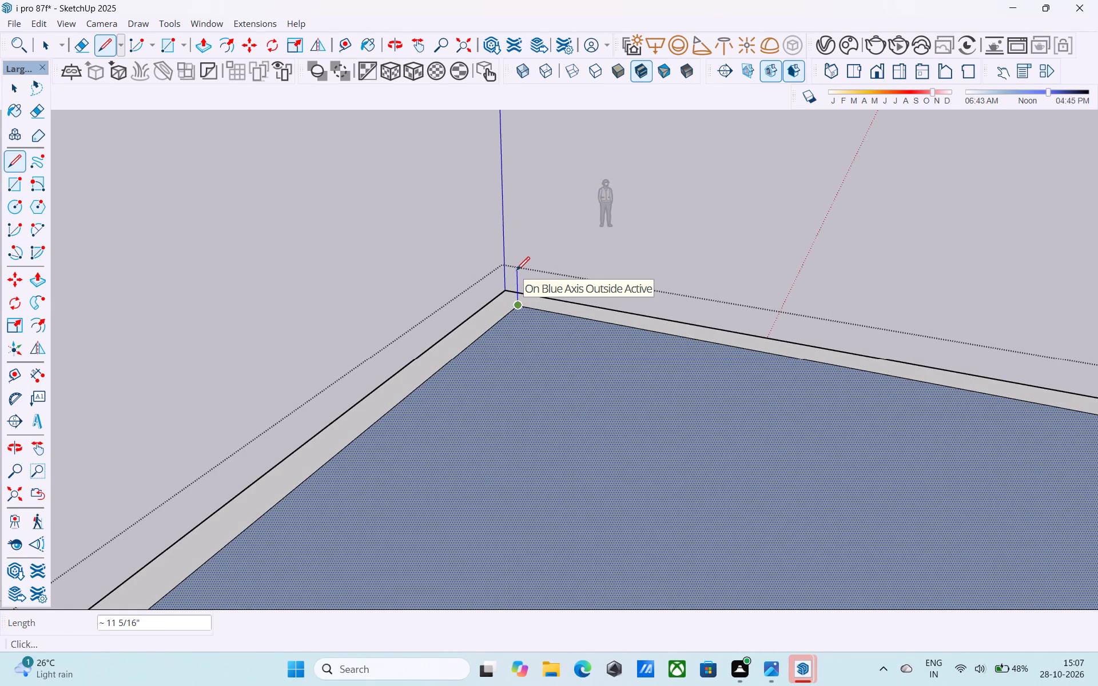
type("6\"")
key("Return")
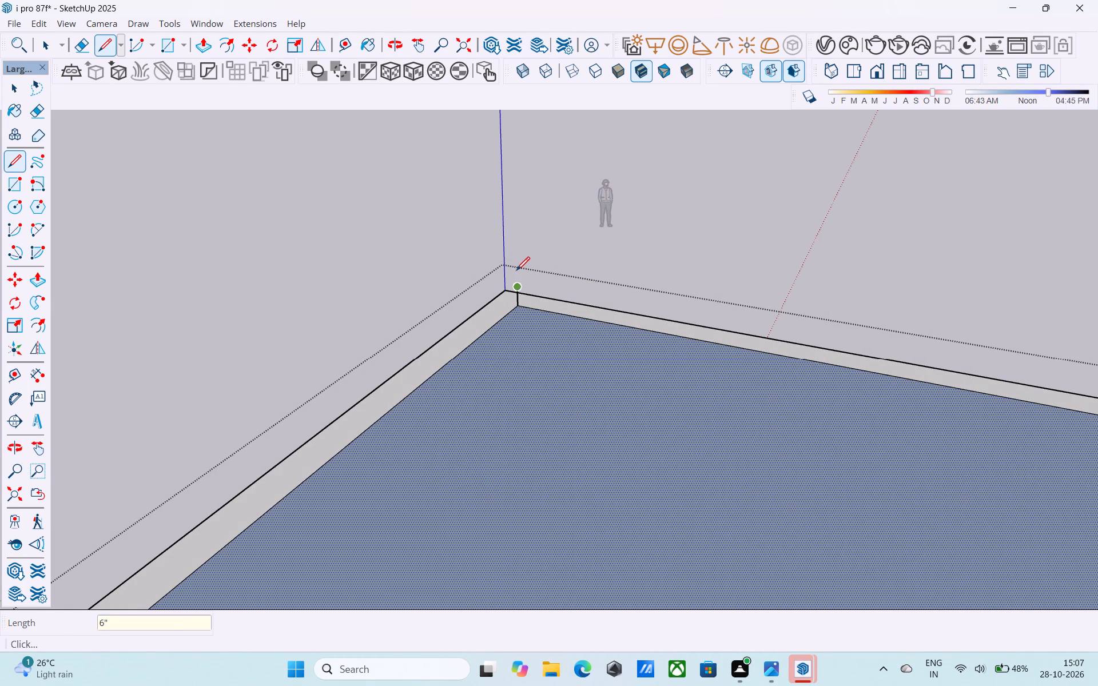
Draw a 21' 9" by 13' 9" rectangle between the tops of the two 6" vertical lines over the first block.
key("r")
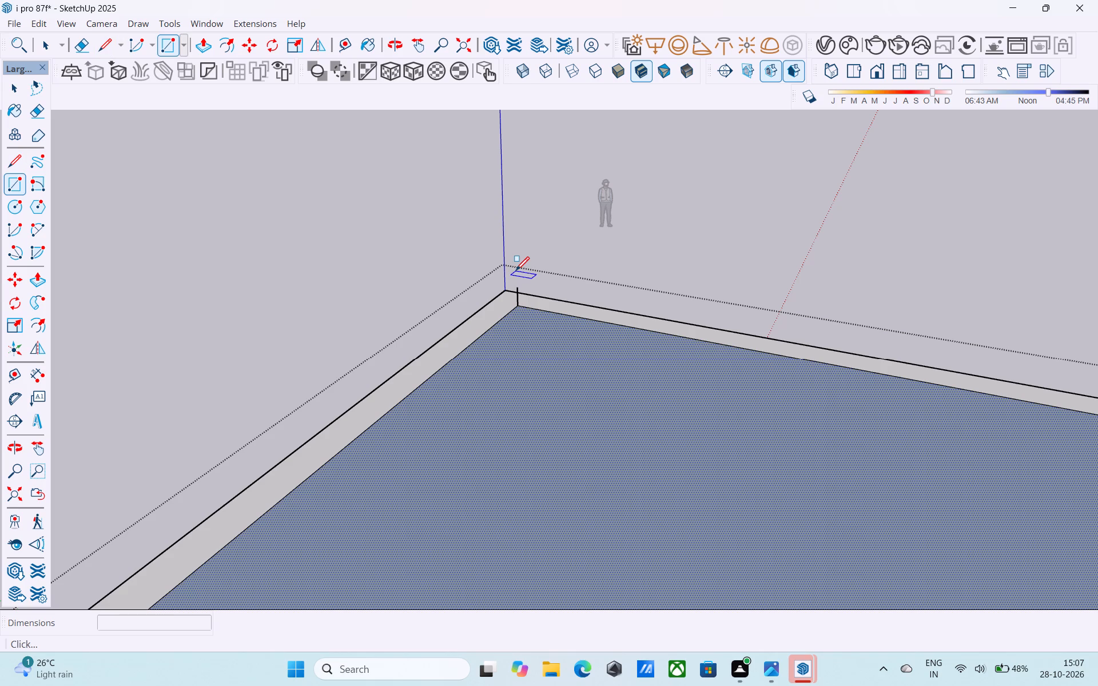
left_click(520, 287)
scroll(510, 221, "down", 15)
scroll(551, 312, "down", 3)
middle_click_drag(578, 408, 560, 365)
scroll(548, 368, "up", 15)
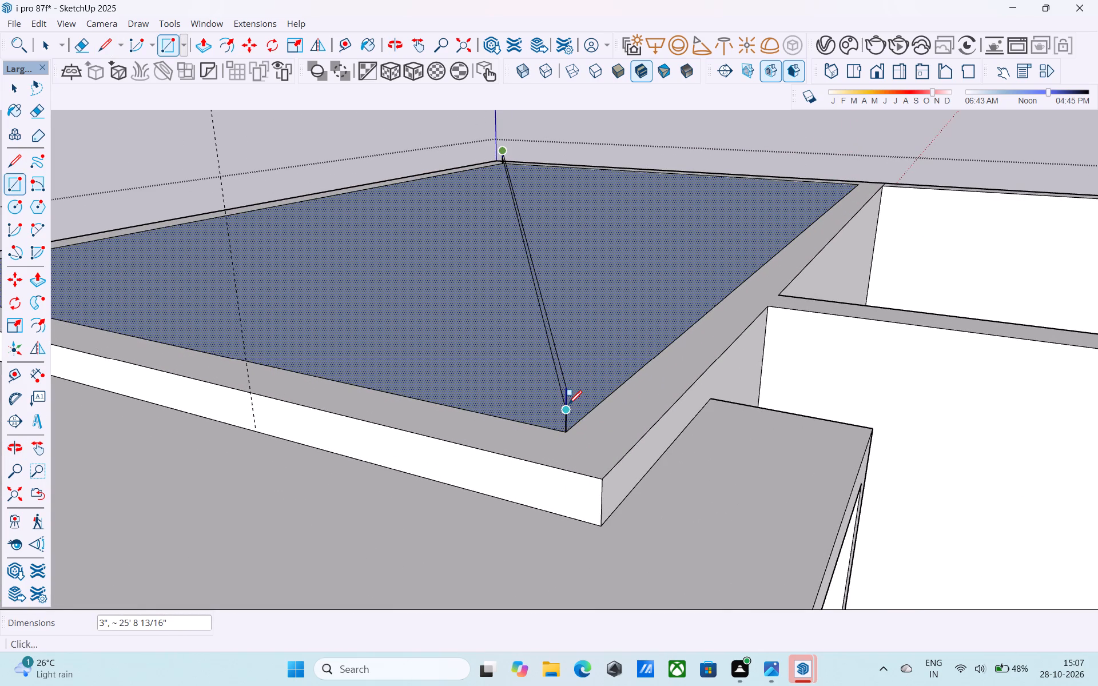
scroll(563, 408, "up", 10)
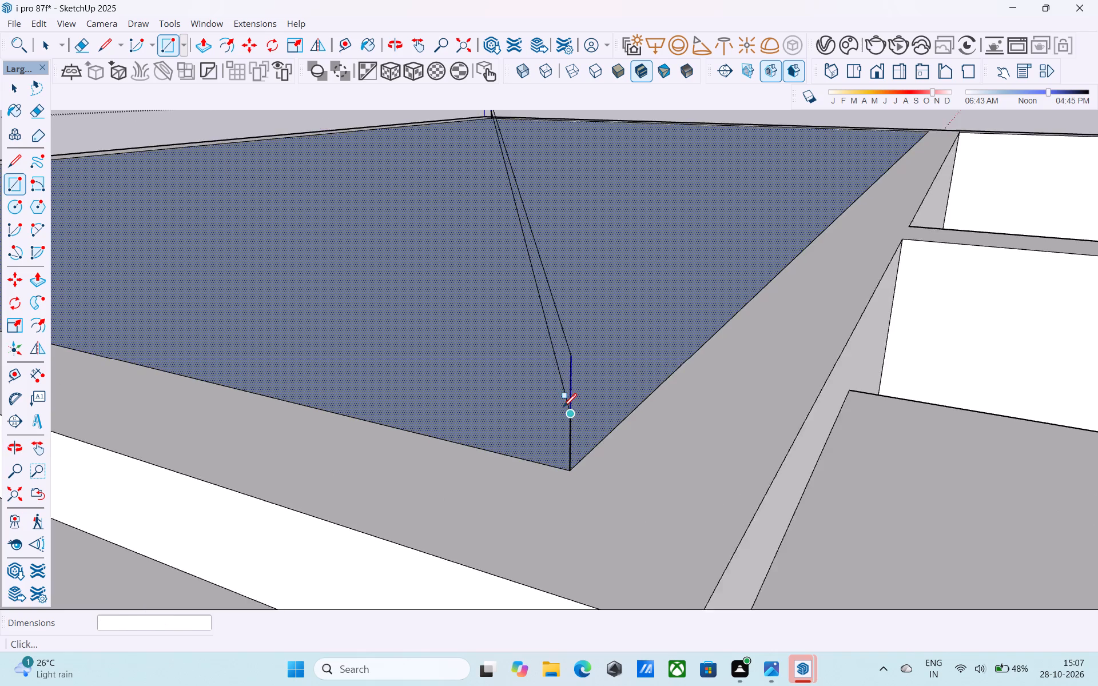
scroll(563, 408, "up", 2)
left_click(577, 326)
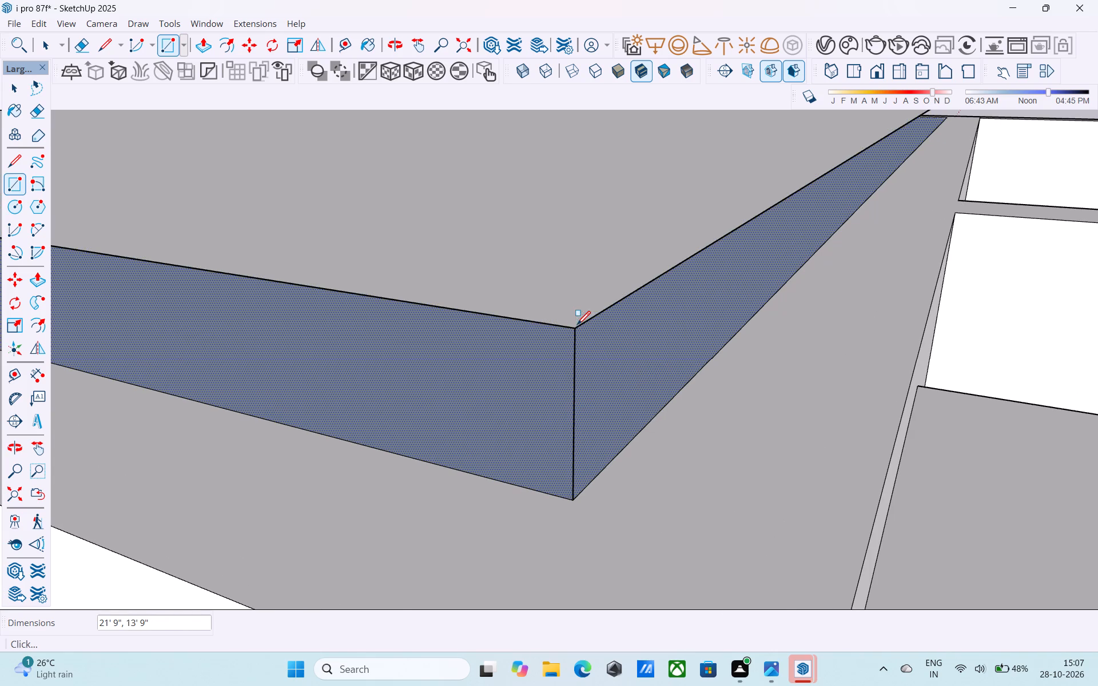
Draw a vertical edge joining the lower and upper roof rectangles at their front outer corner, closing the adjoining side faces.
scroll(720, 333, "down", 8)
scroll(730, 331, "up", 1)
scroll(730, 331, "down", 2)
scroll(806, 338, "down", 11)
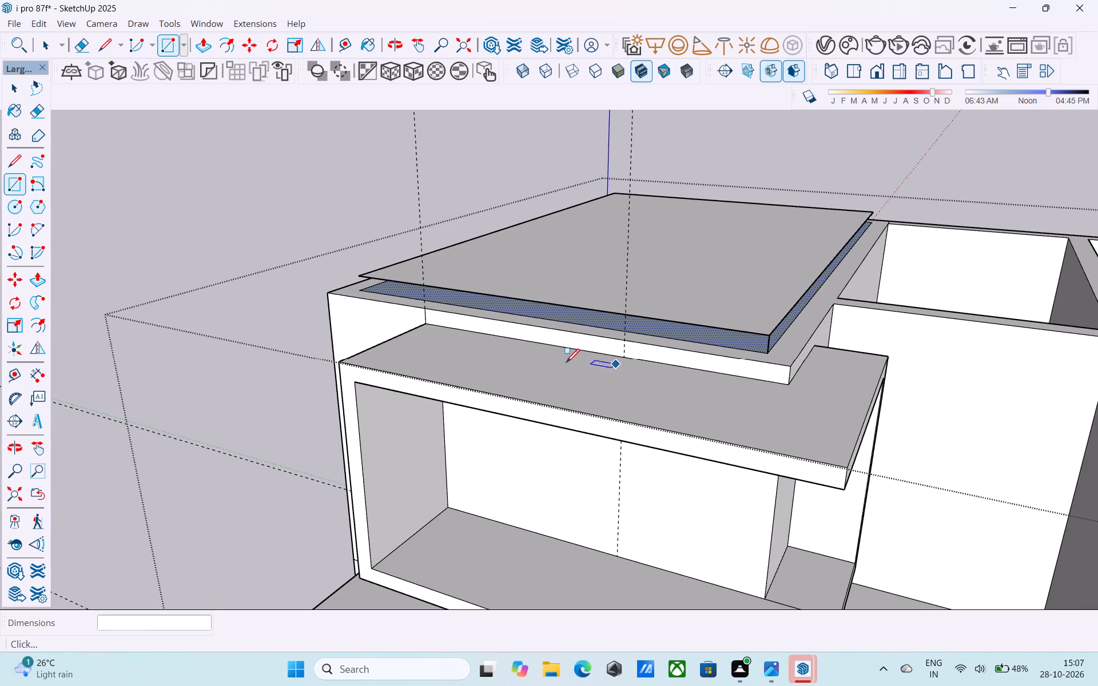
middle_click_drag(560, 353, 826, 323)
scroll(937, 282, "down", 6)
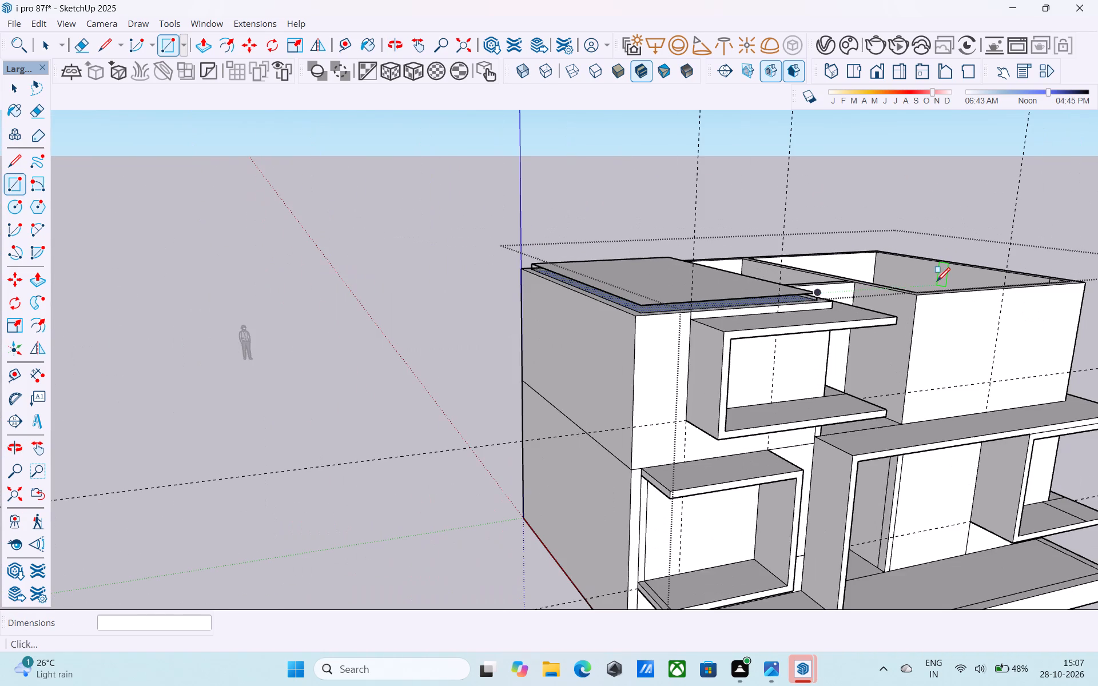
scroll(607, 329, "up", 5)
middle_click_drag(644, 303, 635, 359)
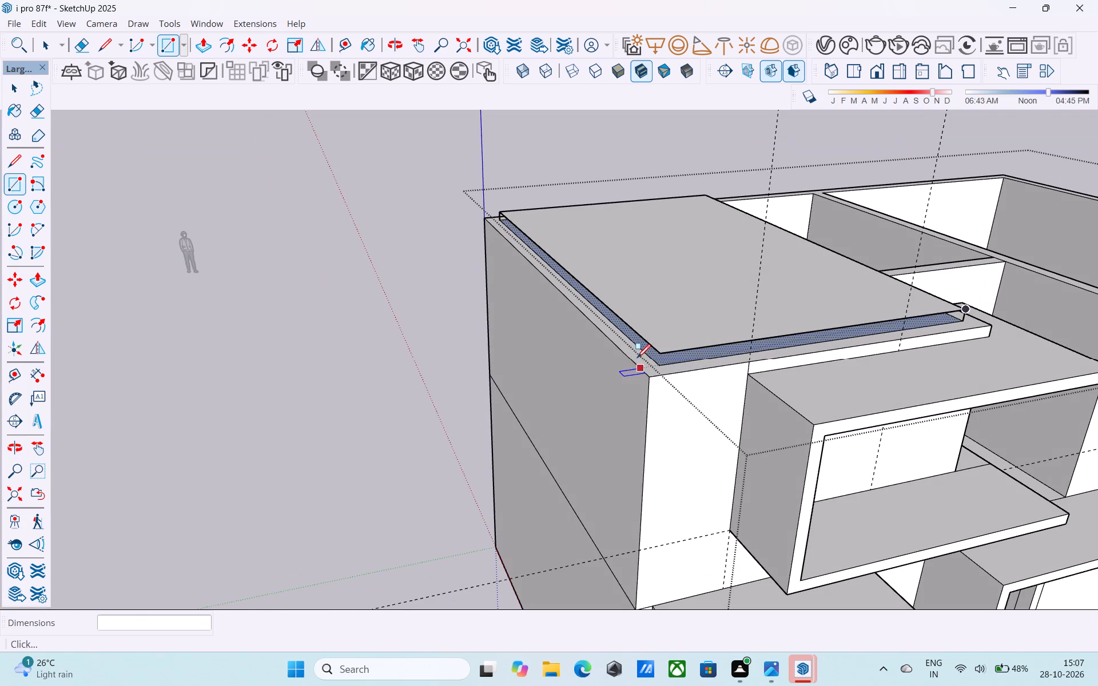
scroll(643, 355, "up", 10)
key("l")
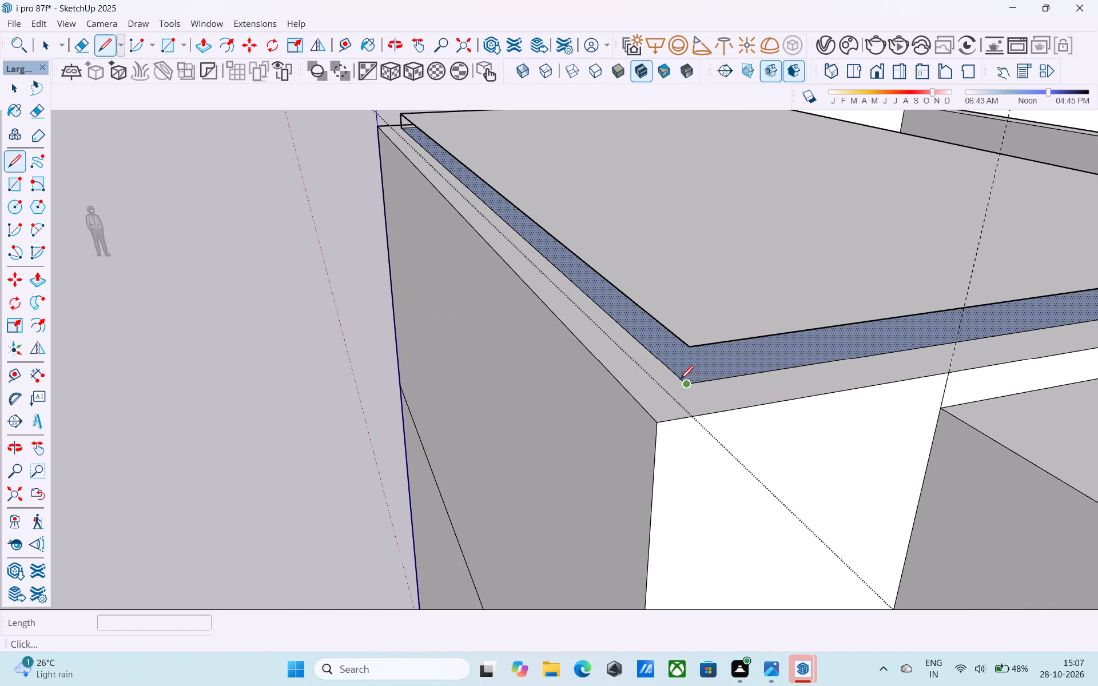
left_click(682, 382)
left_click(693, 345)
Draw a vertical edge joining the two roof rectangles at their back corner beside the passage, closing the remaining side faces.
scroll(693, 343, "down", 8)
middle_click_drag(693, 342, 616, 382, "shift")
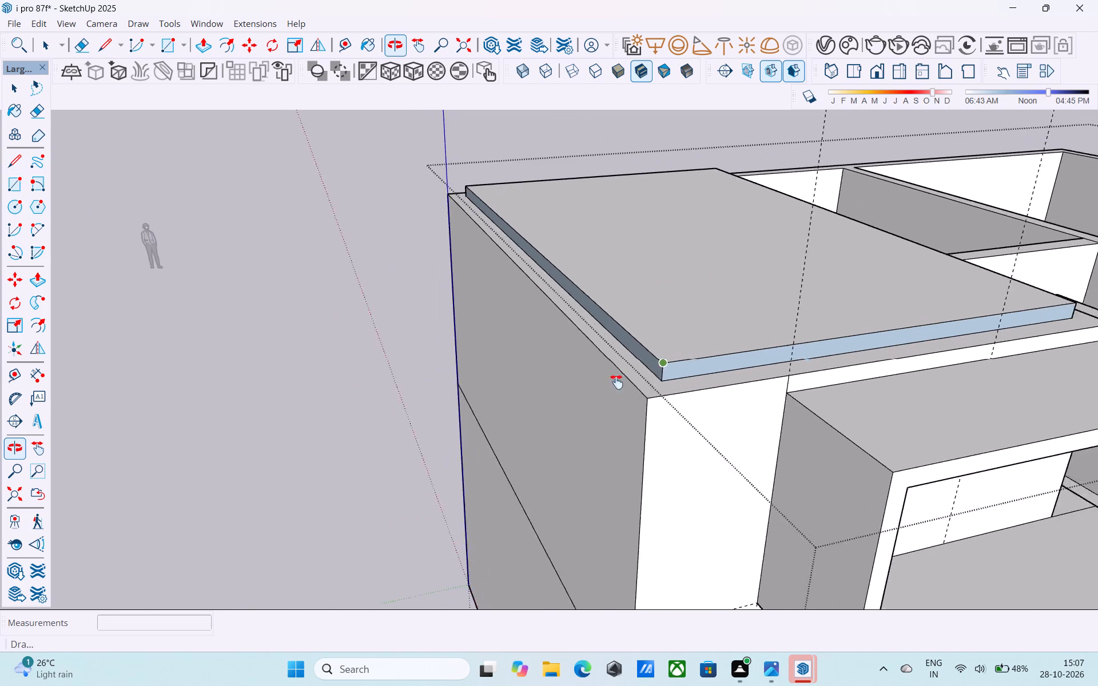
middle_click_drag(616, 382, 922, 404, "shift")
middle_click_drag(742, 370, 1067, 396)
scroll(947, 357, "down", 5)
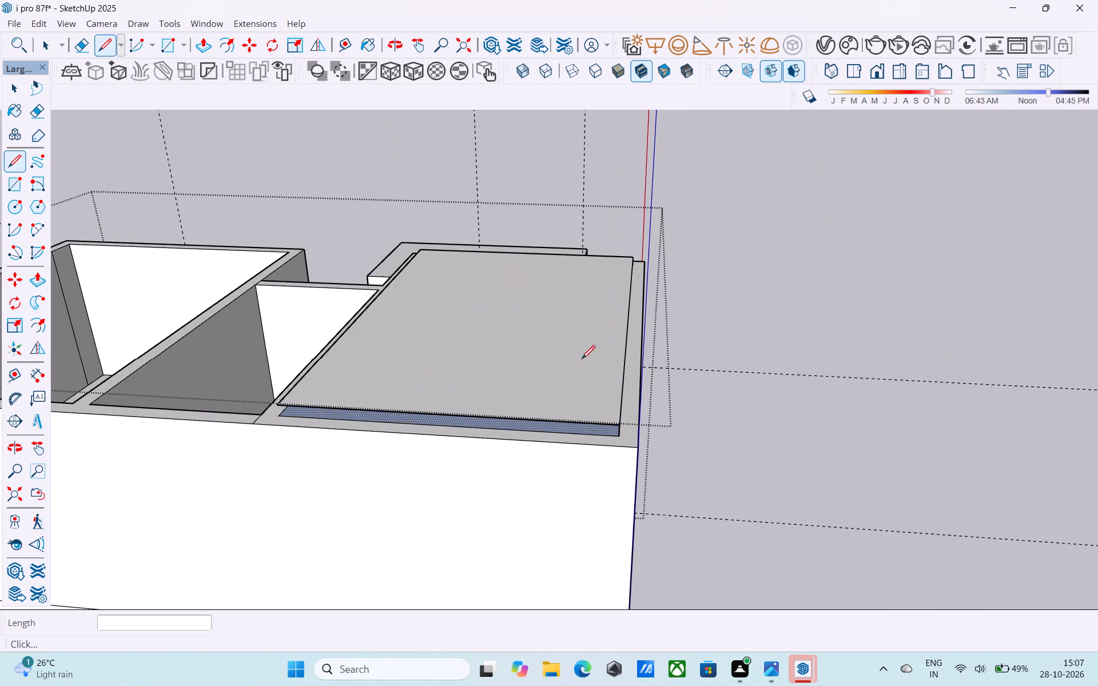
middle_click_drag(530, 362, 722, 358)
scroll(619, 434, "up", 7)
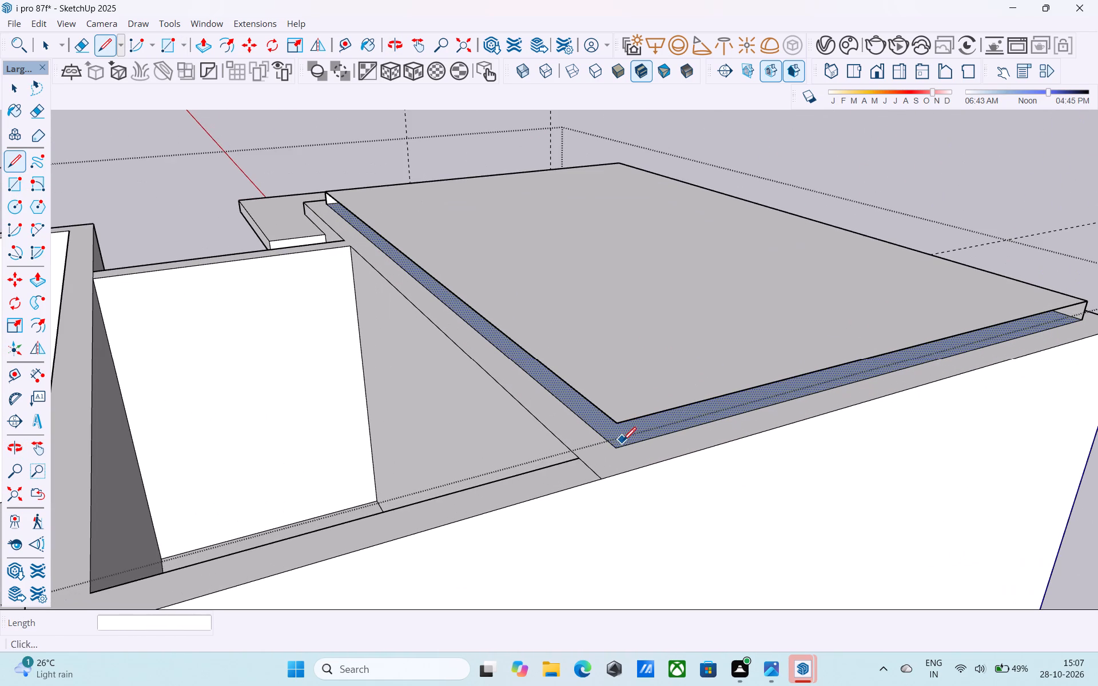
left_click(622, 444)
left_click(620, 426)
Reverse the roof slab's back side face and its side face along the passage.
middle_click_drag(620, 426, 583, 425, "shift")
scroll(582, 421, "up", 3)
key("space")
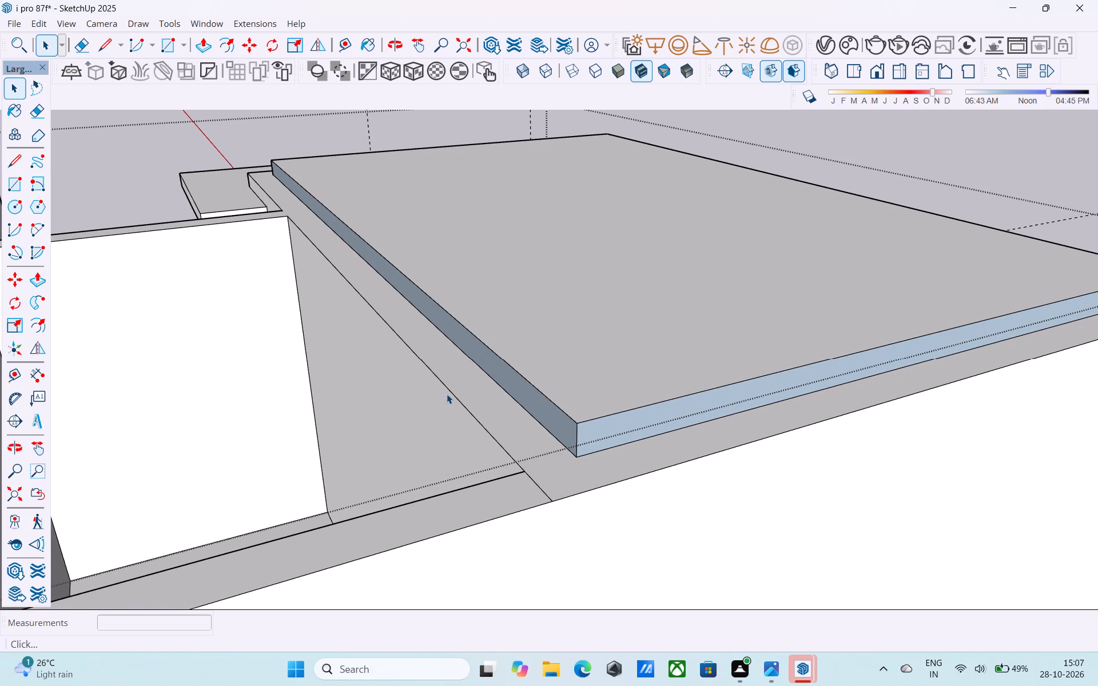
scroll(448, 392, "up", 1)
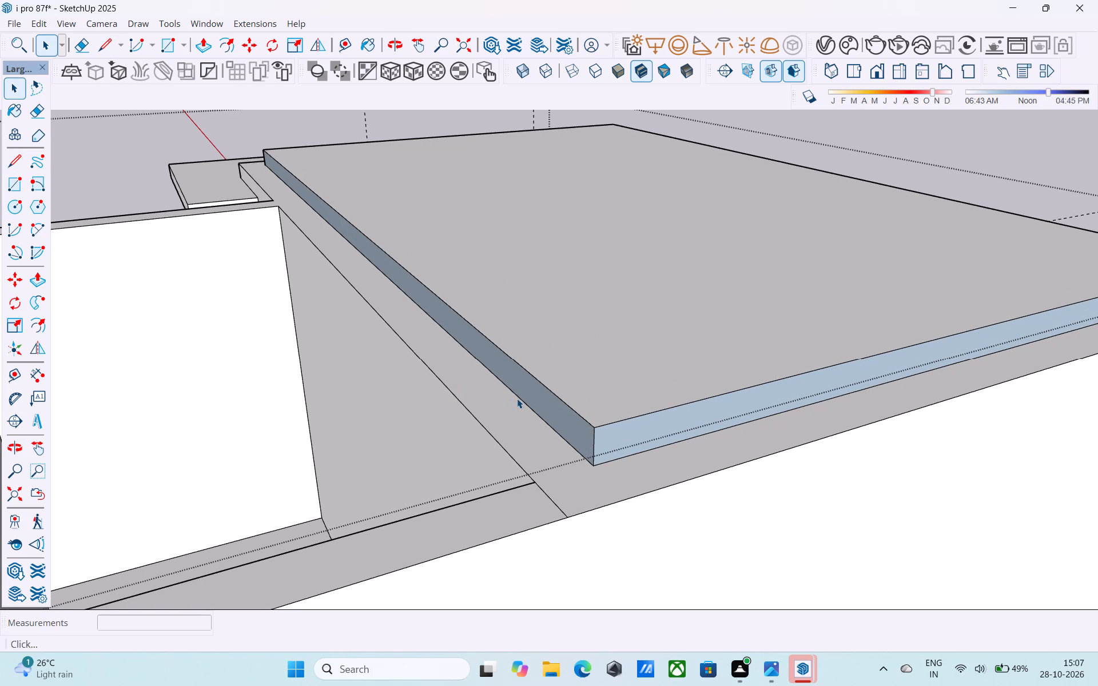
scroll(517, 398, "down", 3)
middle_click(517, 398)
scroll(588, 399, "down", 3)
middle_click_drag(636, 347, 640, 340)
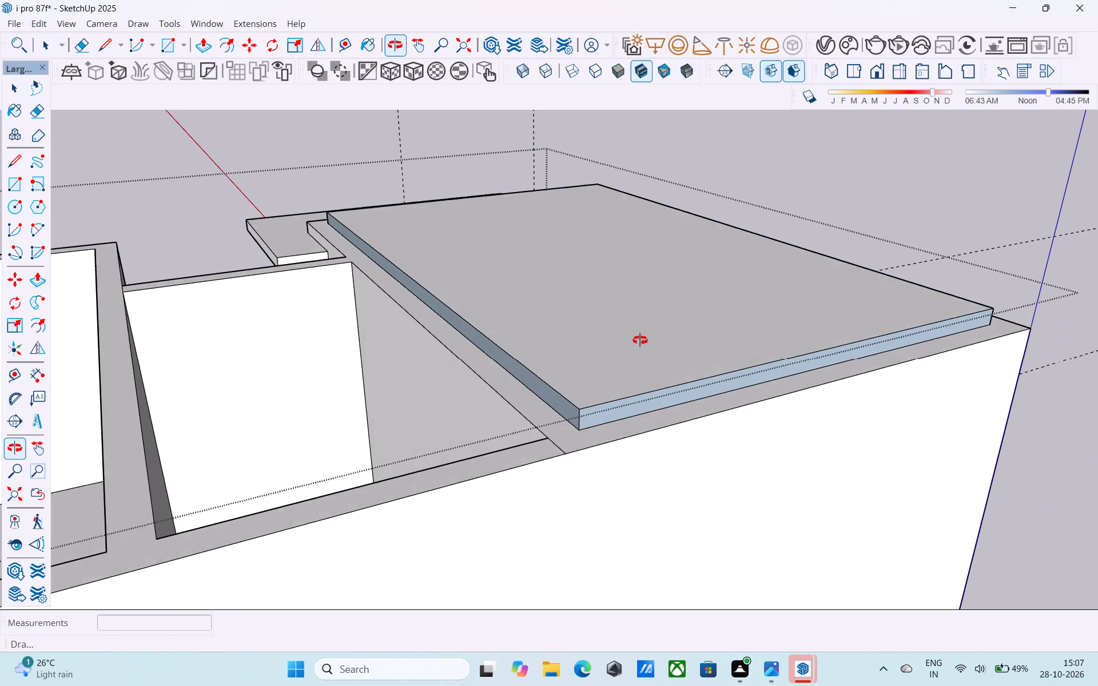
middle_click_drag(640, 340, 639, 341)
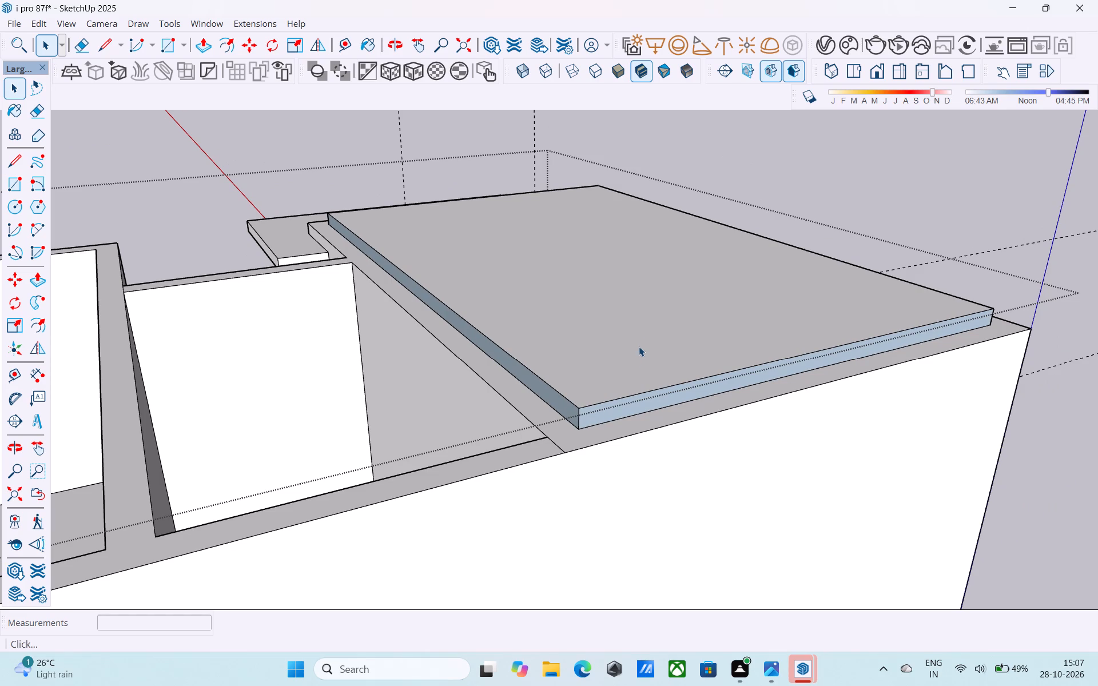
scroll(582, 385, "up", 4)
left_click(574, 432)
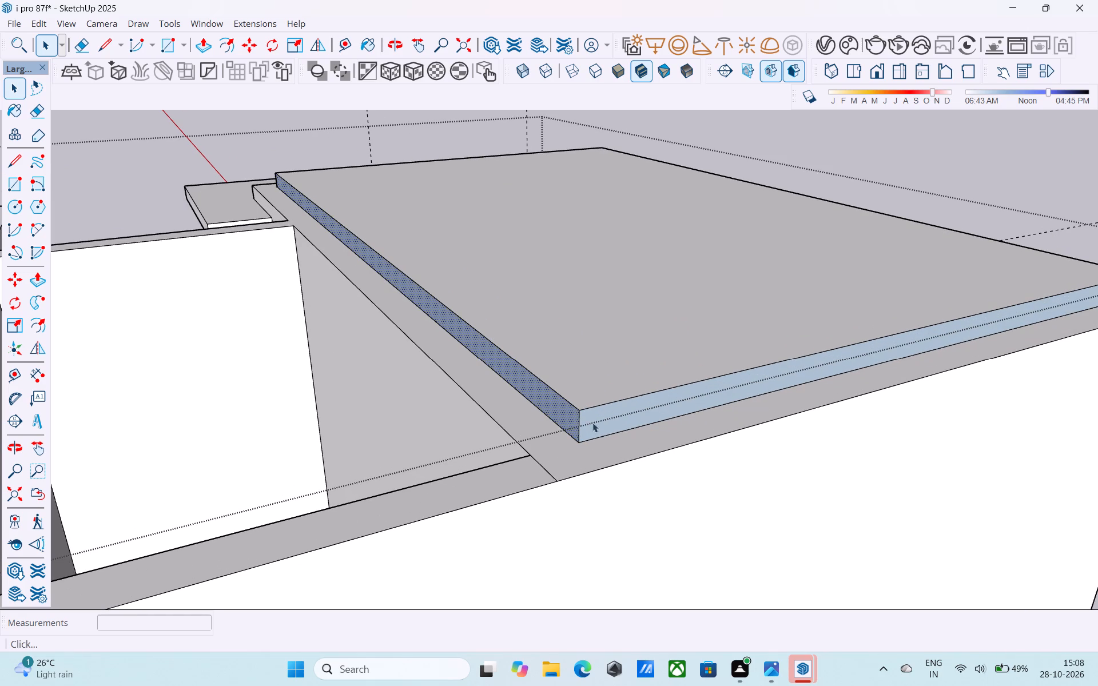
left_click(589, 414)
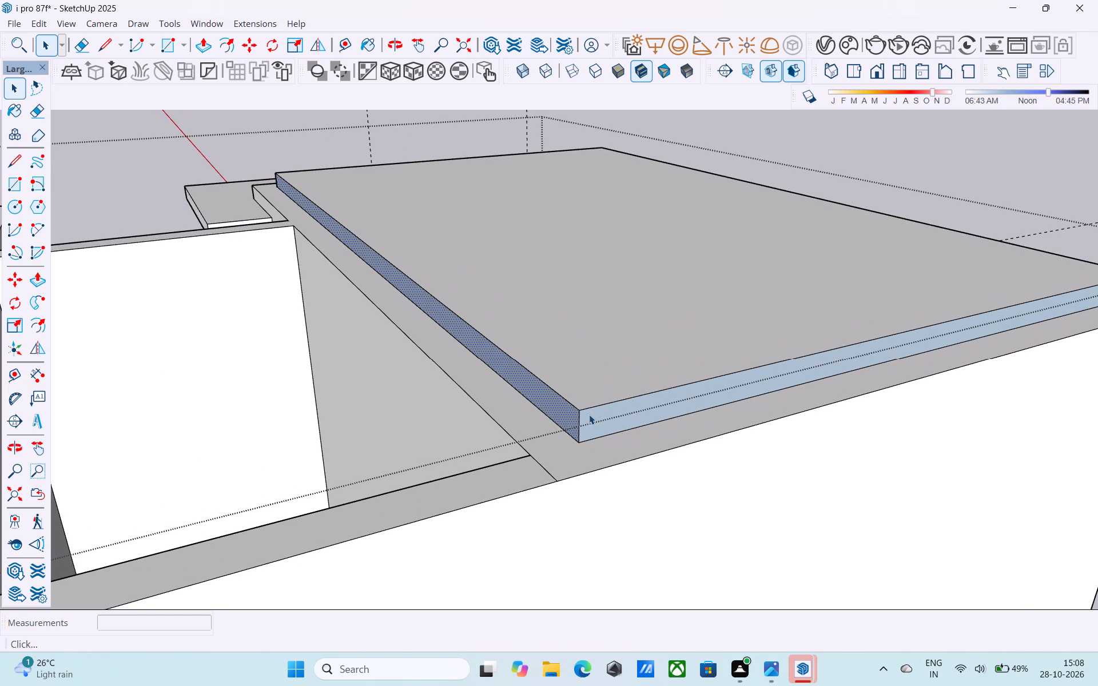
right_click(589, 414)
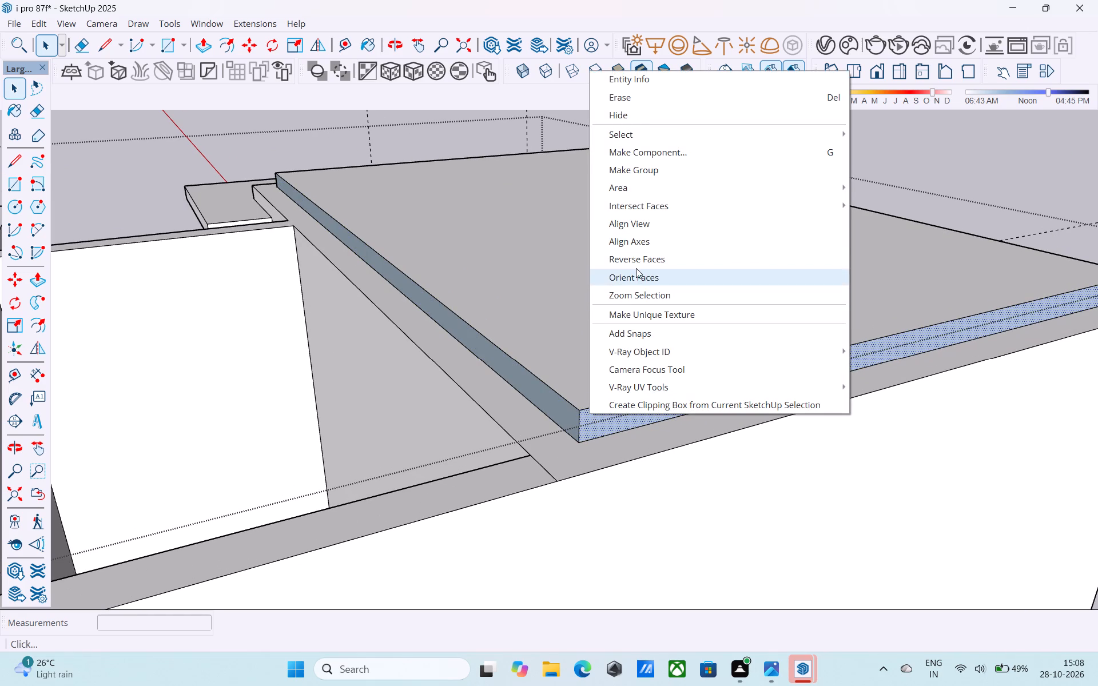
left_click(638, 261)
left_click(566, 406)
right_click(566, 406)
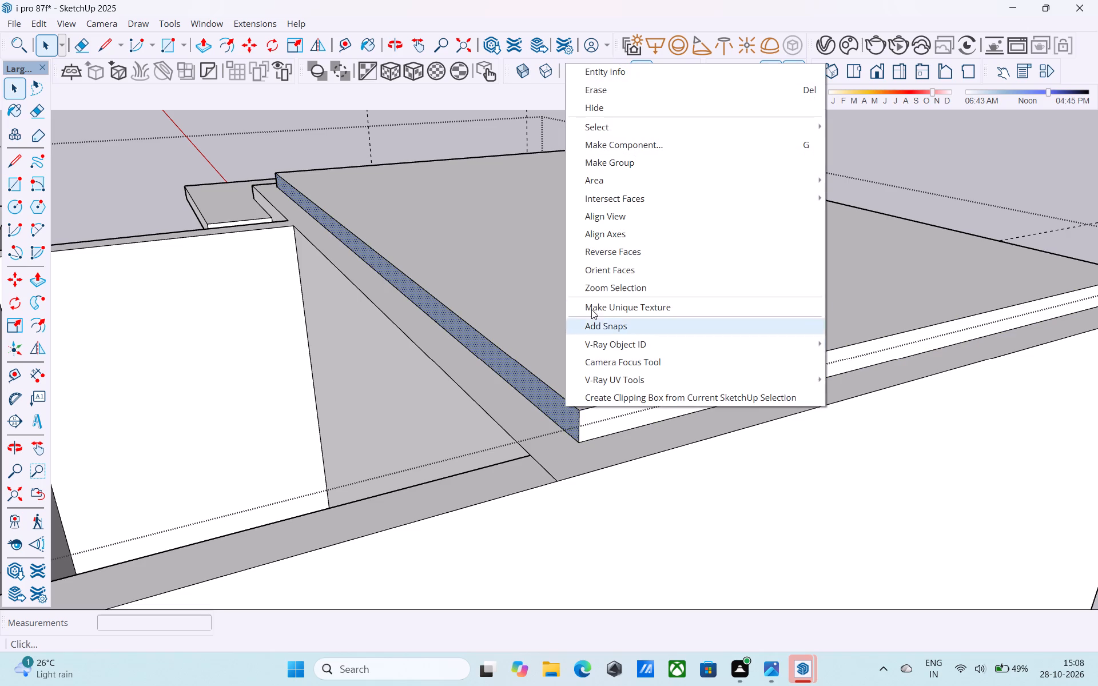
left_click(624, 250)
Reverse the roof slab's outer end face, on the side opposite the passage.
scroll(615, 292, "down", 4)
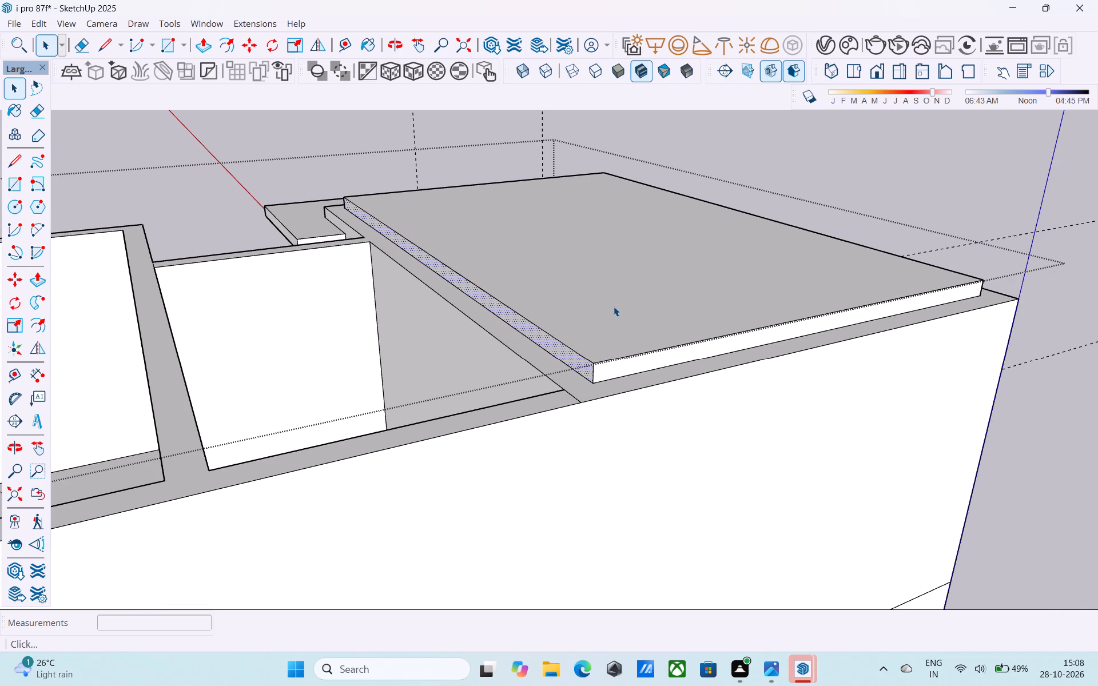
middle_click_drag(614, 306, 252, 270)
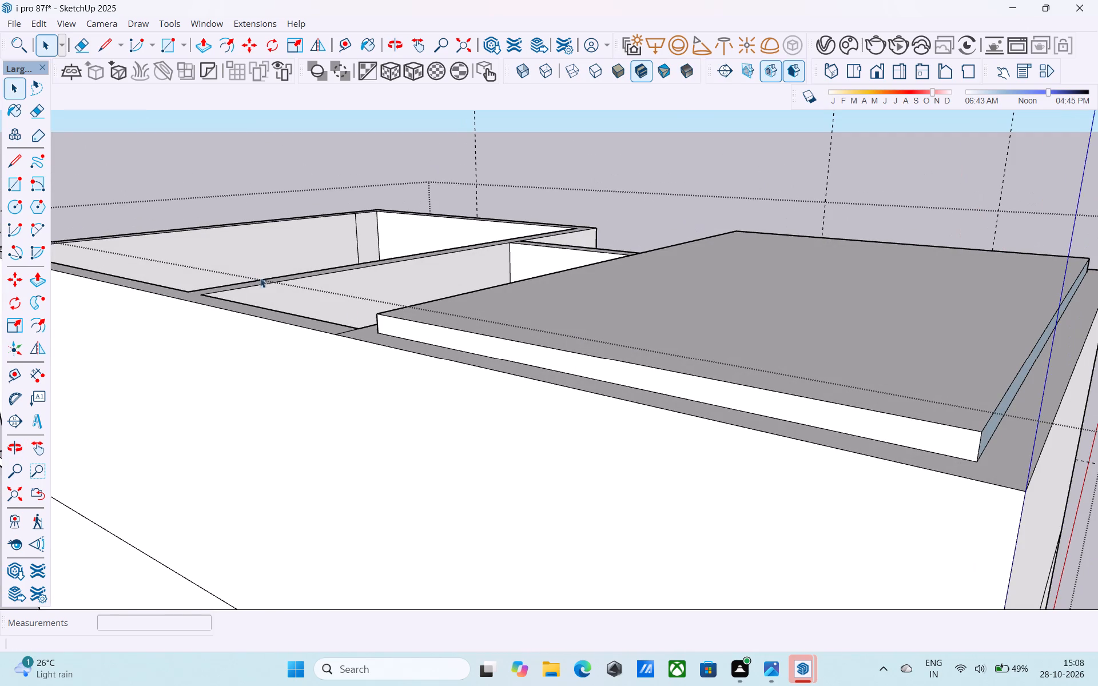
middle_click_drag(781, 324, 436, 321)
scroll(435, 320, "up", 1)
scroll(435, 320, "down", 9)
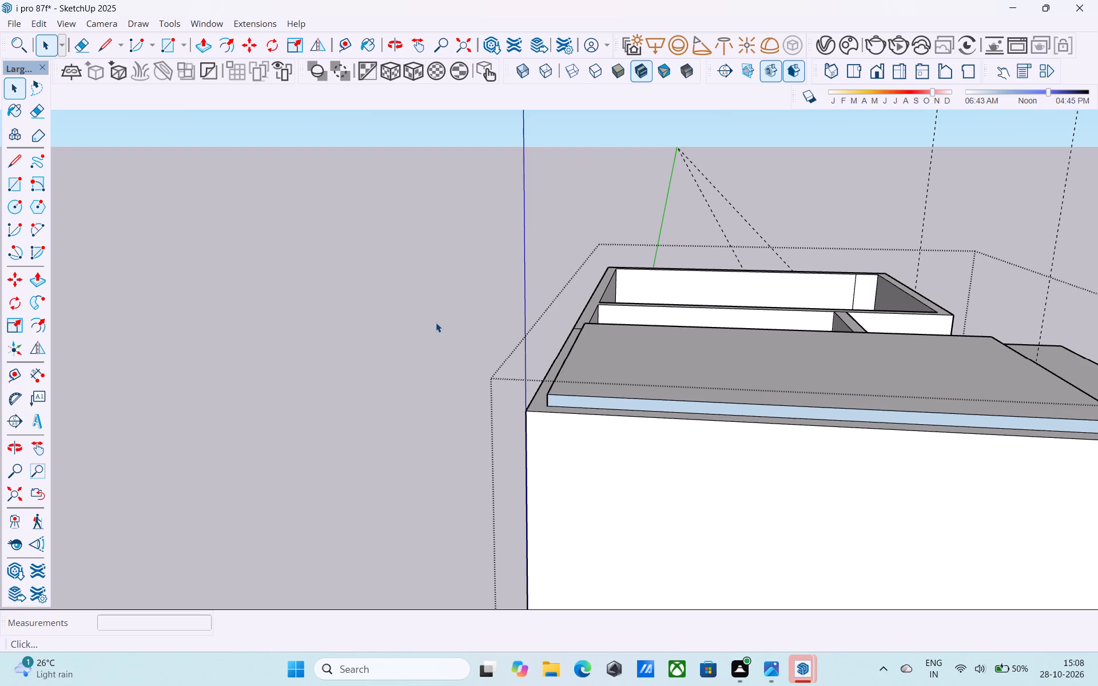
scroll(436, 308, "down", 4)
middle_click_drag(479, 345, 488, 348)
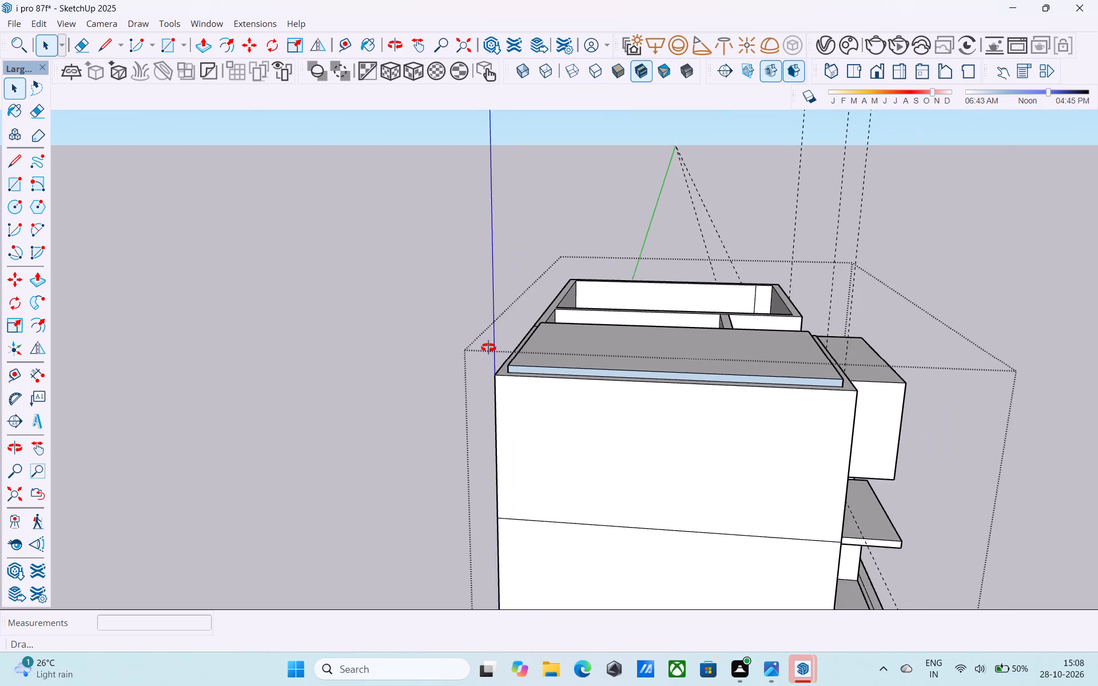
middle_click_drag(488, 348, 511, 355)
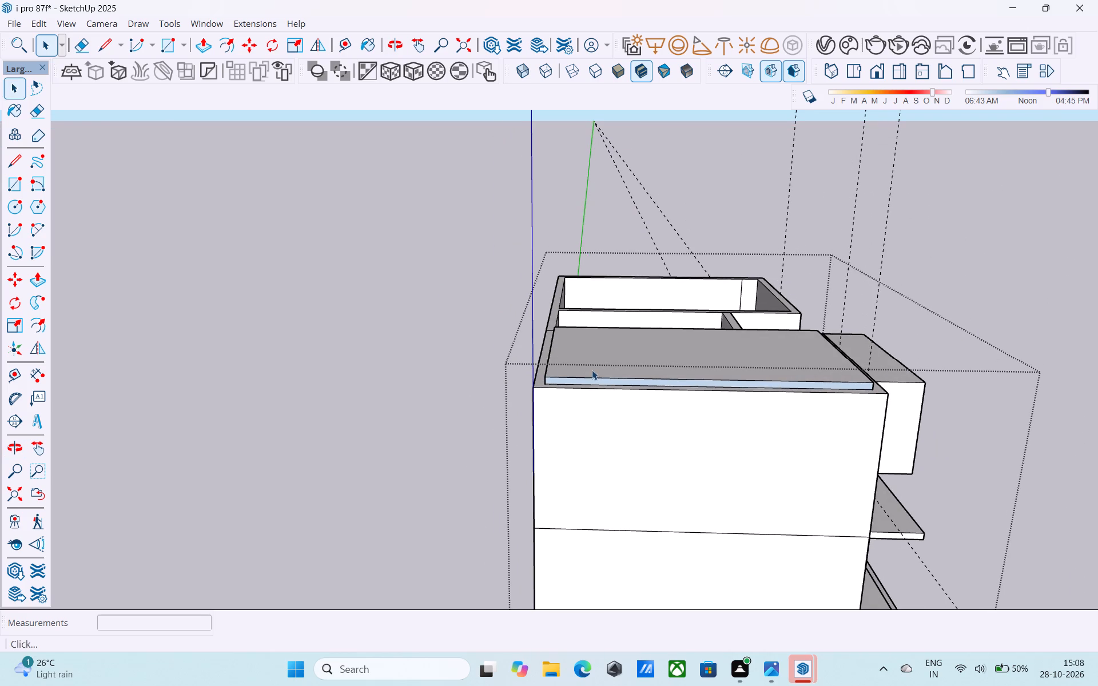
scroll(592, 370, "up", 7)
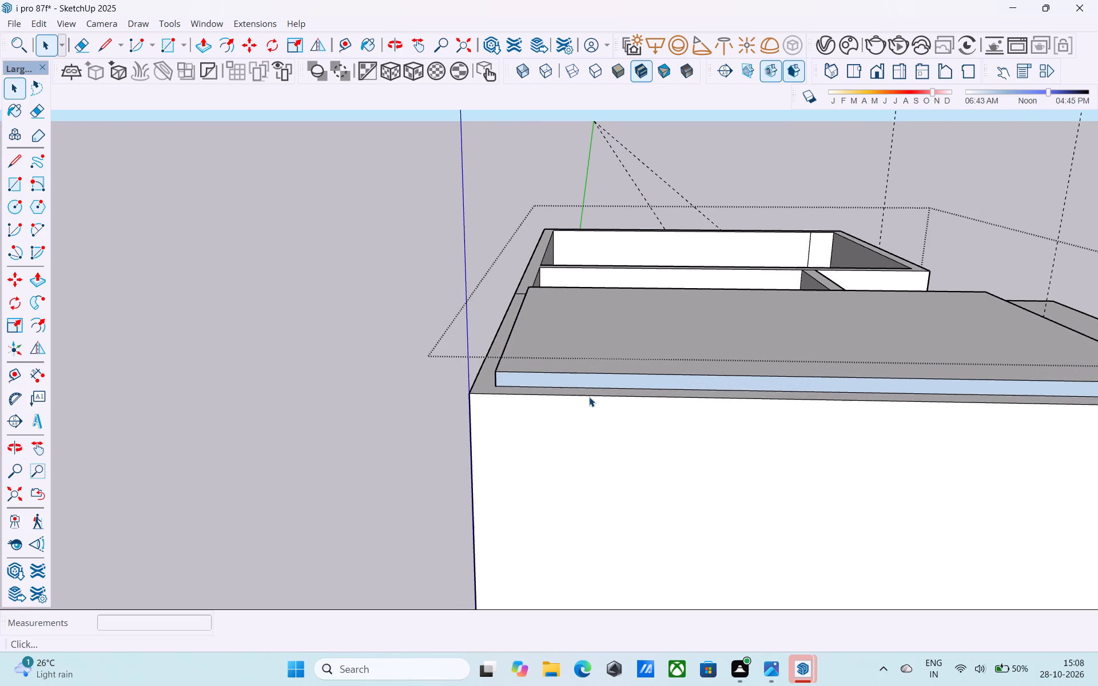
middle_click_drag(589, 397, 584, 365)
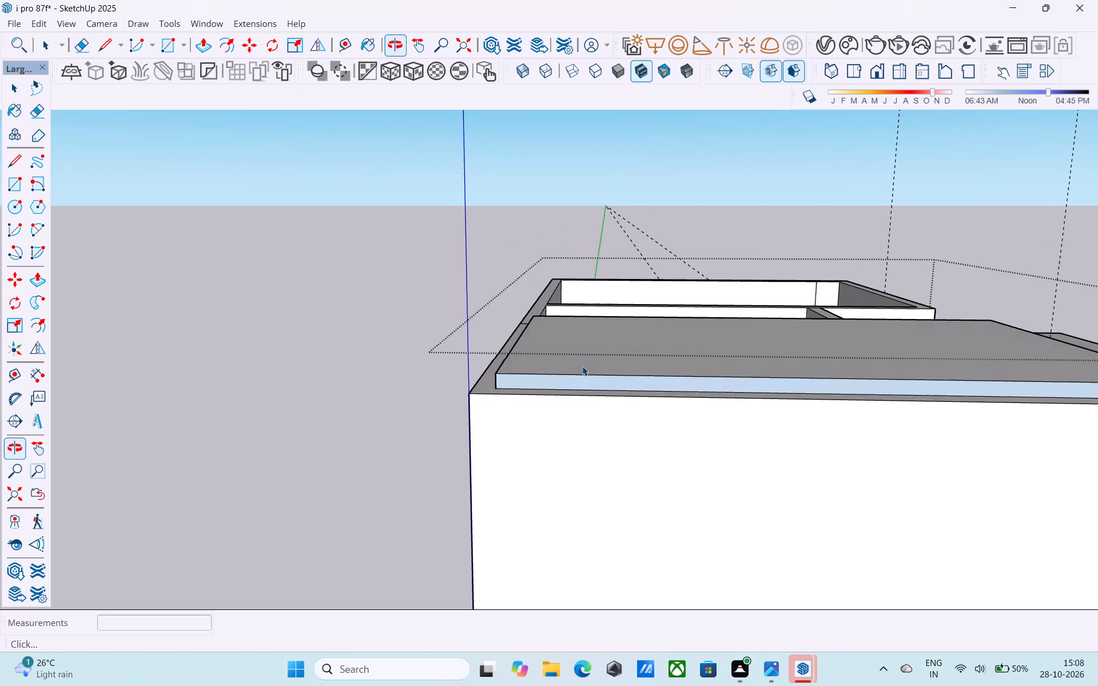
scroll(581, 374, "up", 3)
left_click(579, 384)
right_click(576, 386)
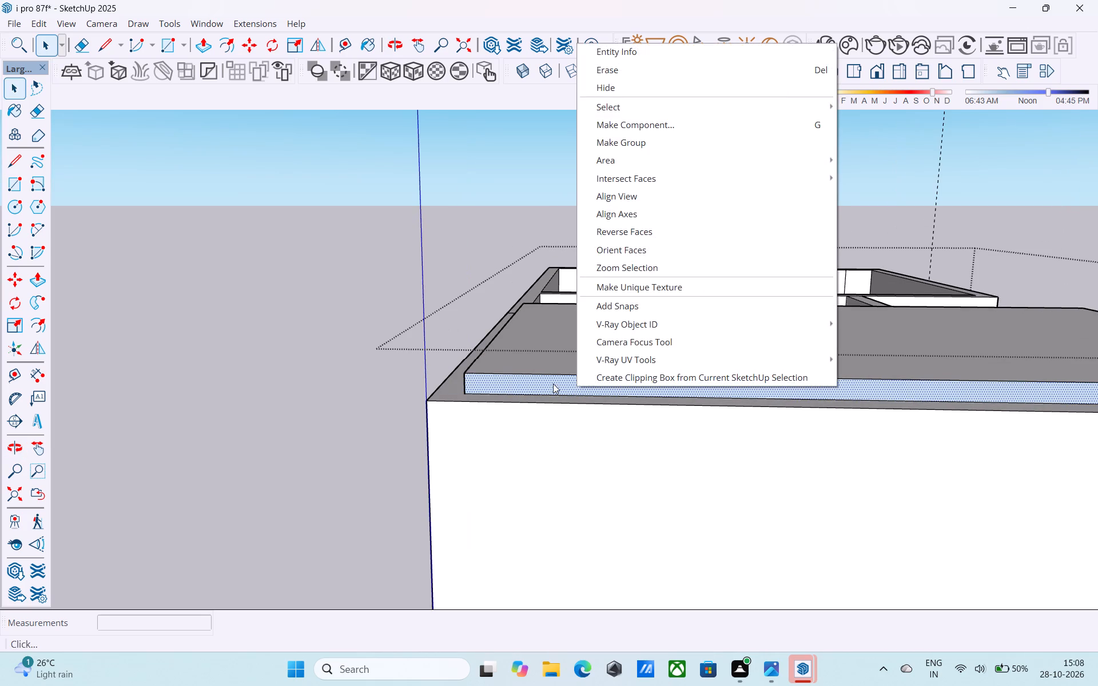
left_click(553, 384)
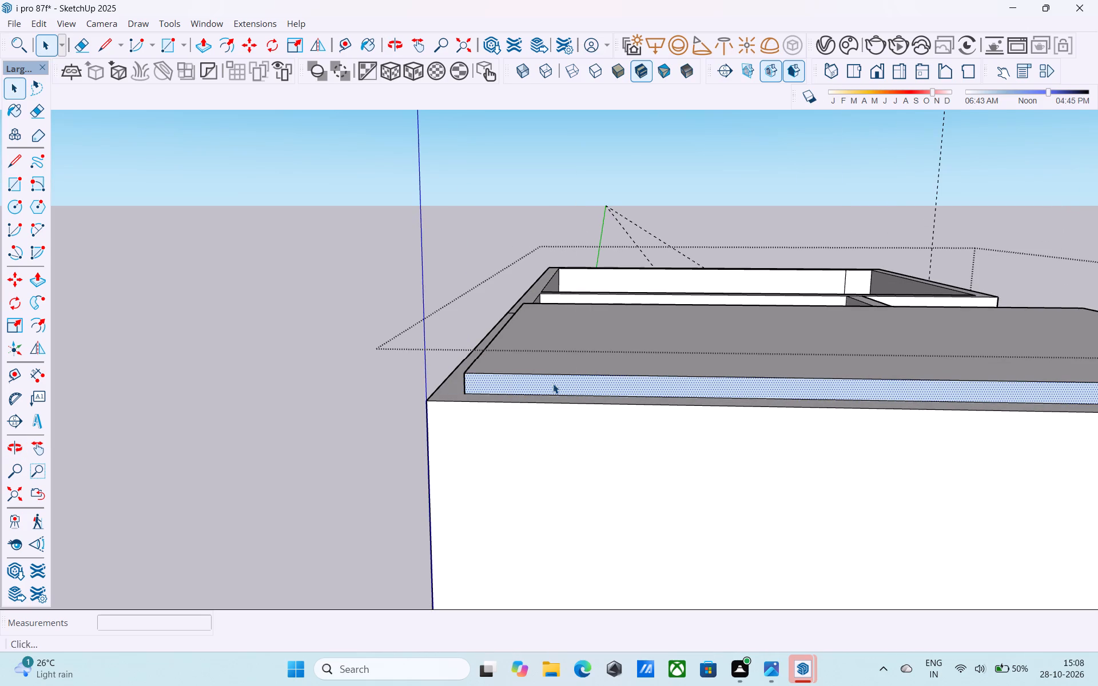
scroll(550, 383, "down", 1)
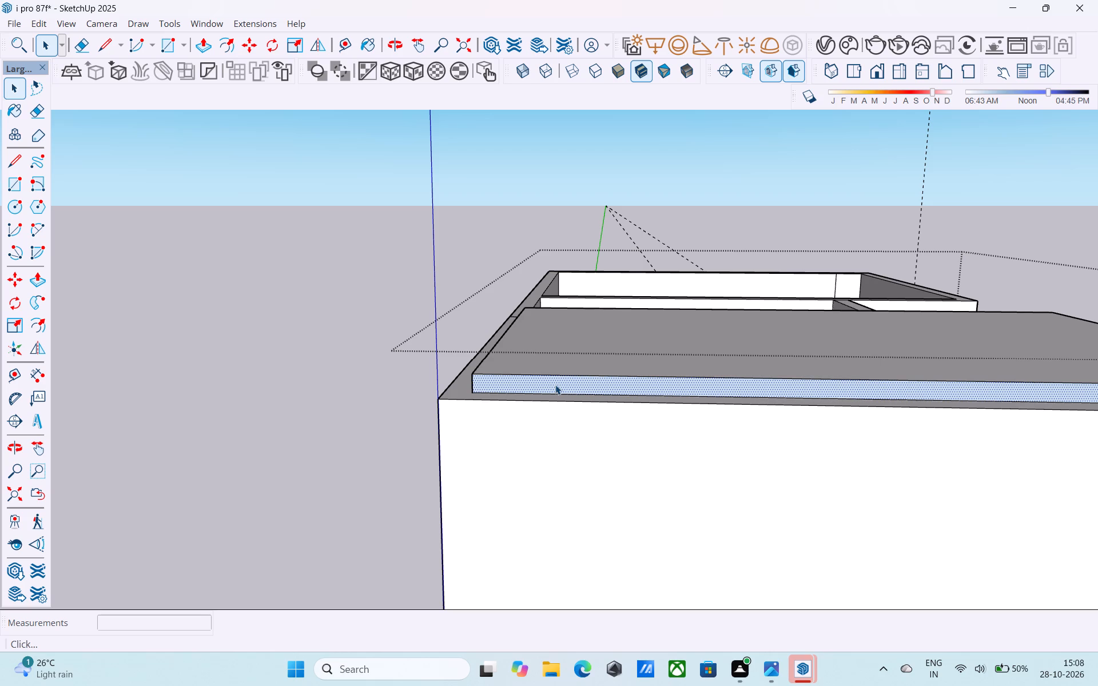
scroll(555, 384, "down", 4)
middle_click_drag(556, 397, 598, 316)
middle_click_drag(598, 390, 695, 470)
scroll(530, 396, "up", 4)
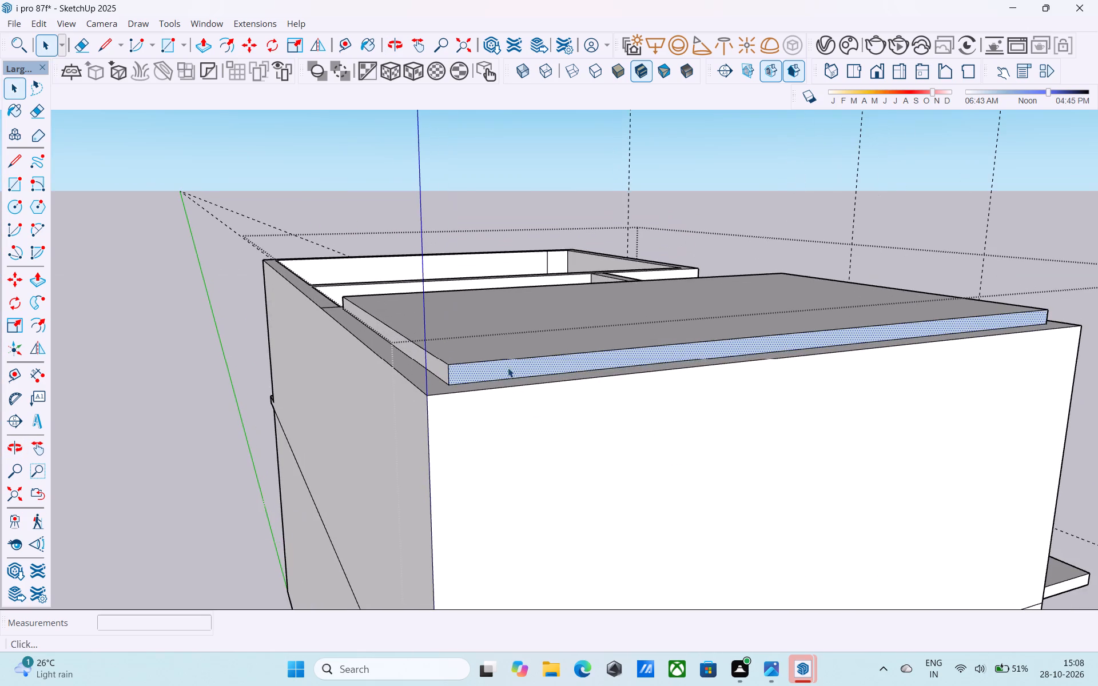
right_click(508, 366)
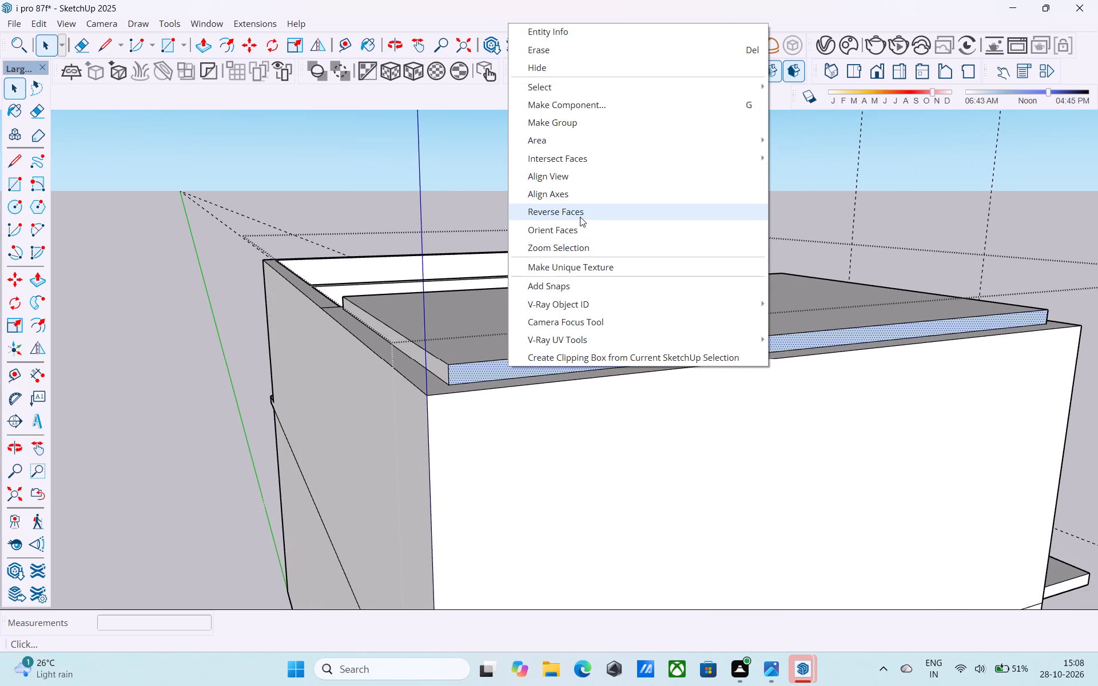
left_click(580, 217)
Reverse the roof slab's front side face above the projecting balcony frame.
scroll(585, 254, "down", 4)
middle_click_drag(600, 277, 250, 290)
middle_click_drag(302, 297, 431, 316)
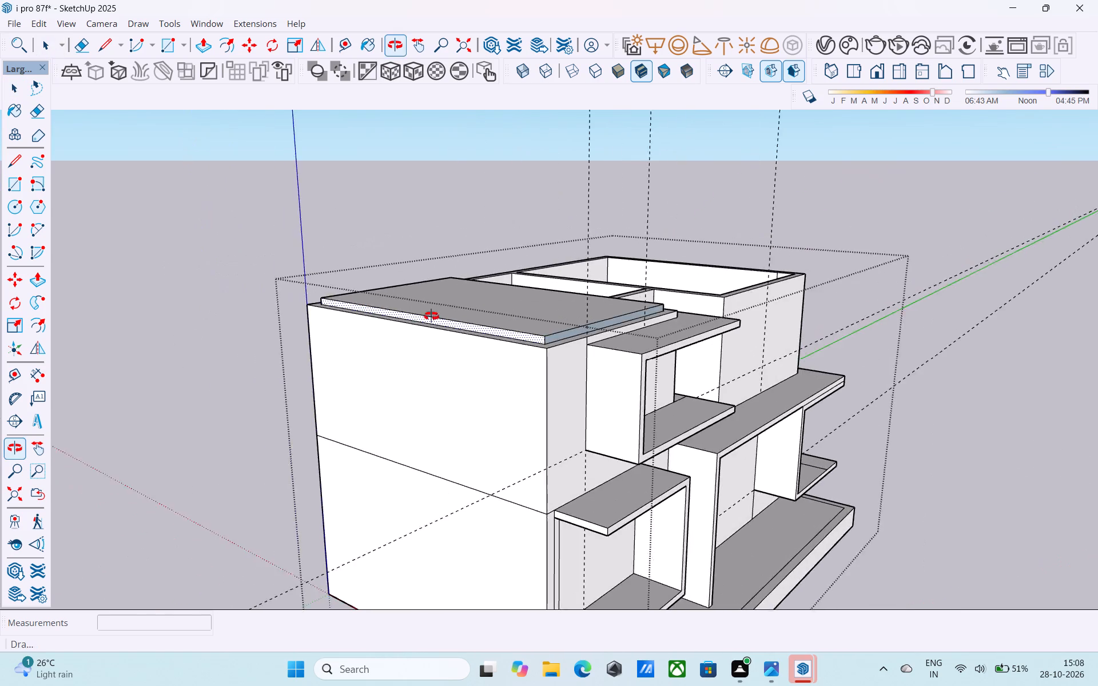
middle_click_drag(431, 316, 137, 293)
middle_click_drag(428, 306, 219, 376)
scroll(339, 344, "up", 6)
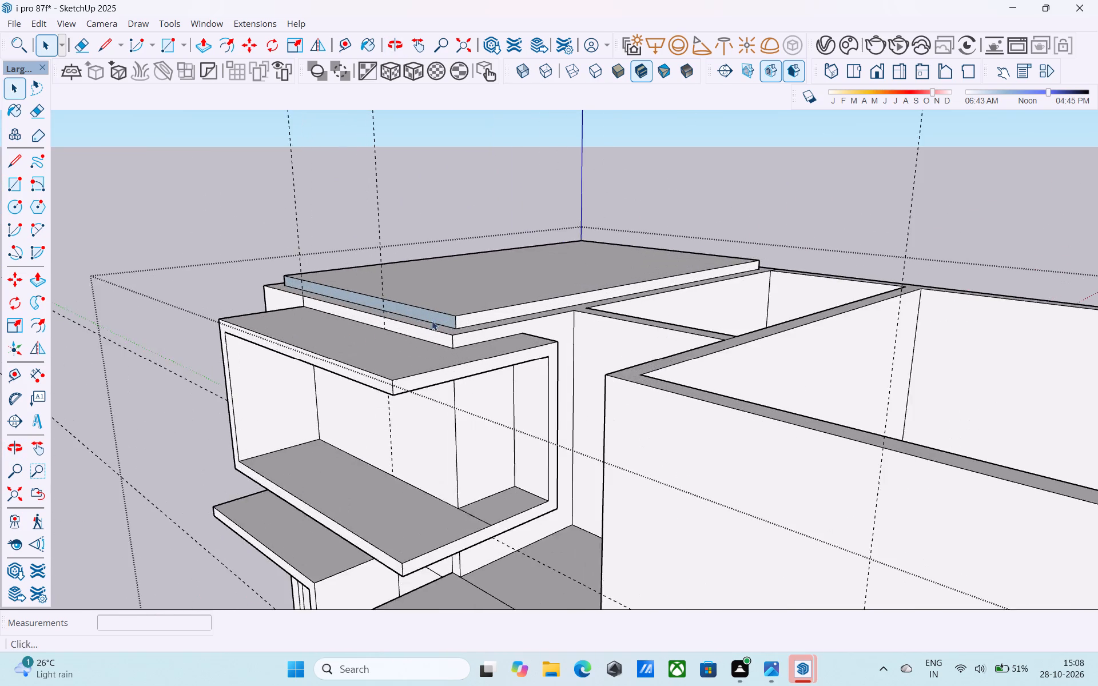
scroll(432, 321, "up", 5)
left_click(455, 326)
right_click(435, 331)
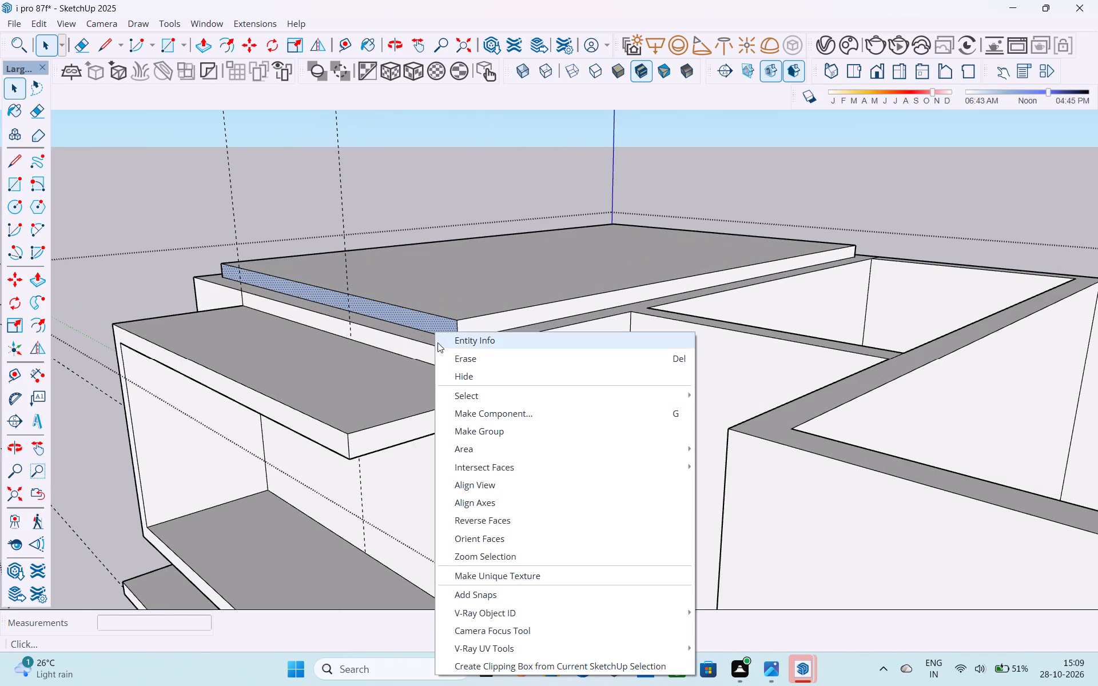
left_click(455, 516)
Push/Pull the roof slab's outer end face out flush with the outer edge of the wall below.
scroll(447, 422, "down", 3)
middle_click_drag(447, 422, 839, 448)
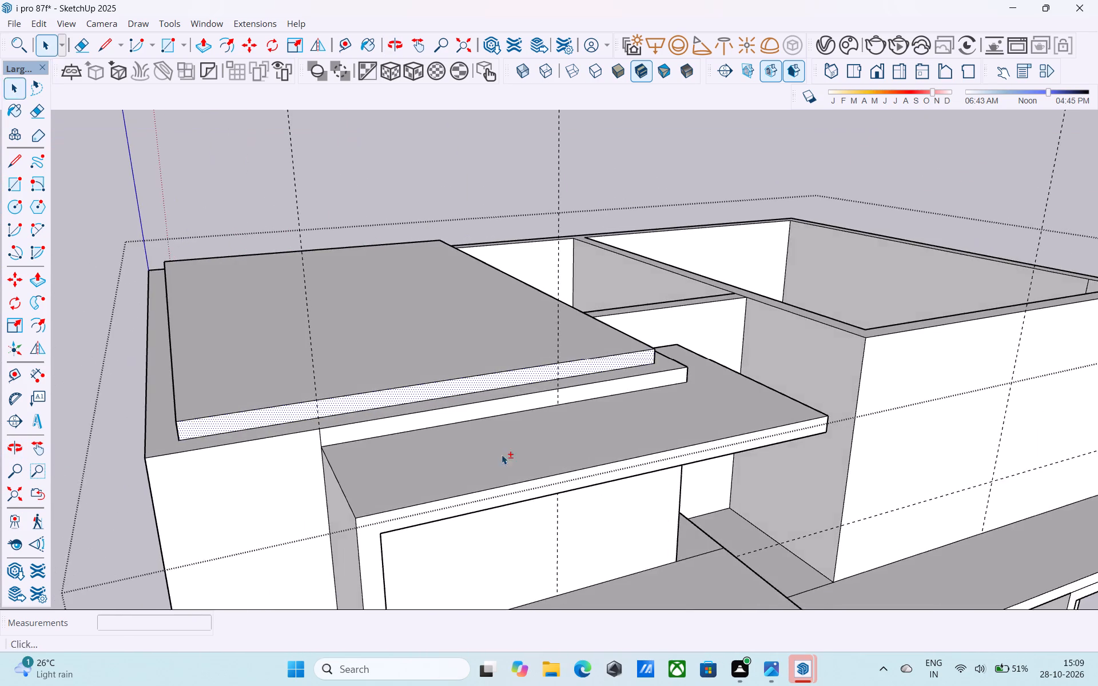
middle_click_drag(492, 456, 773, 435, "shift")
scroll(520, 425, "down", 5)
middle_click_drag(363, 471, 821, 480, "shift")
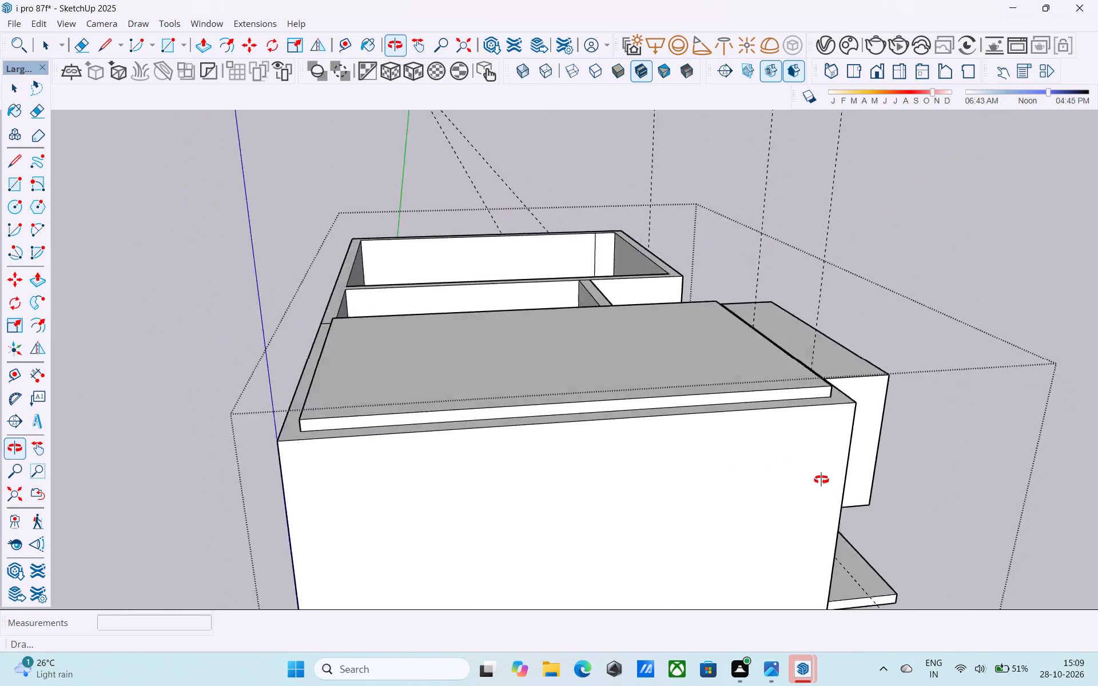
middle_click_drag(821, 480, 842, 417, "shift")
middle_click_drag(638, 415, 182, 424)
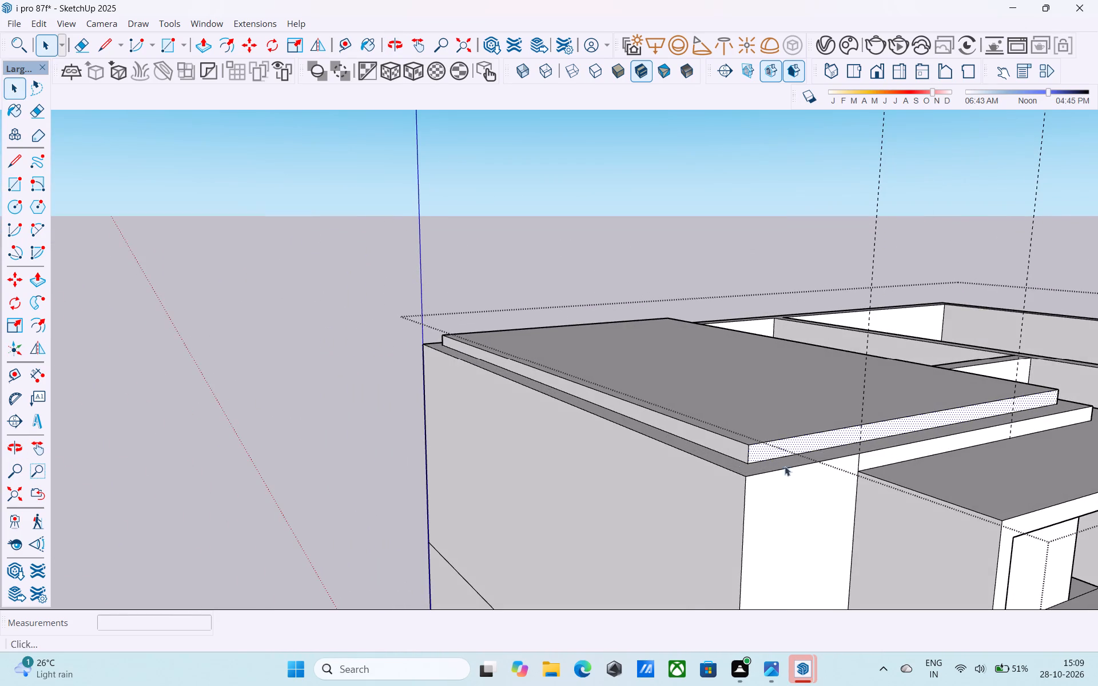
middle_click_drag(798, 462, 746, 414, "shift")
scroll(669, 419, "up", 5)
left_click(675, 386)
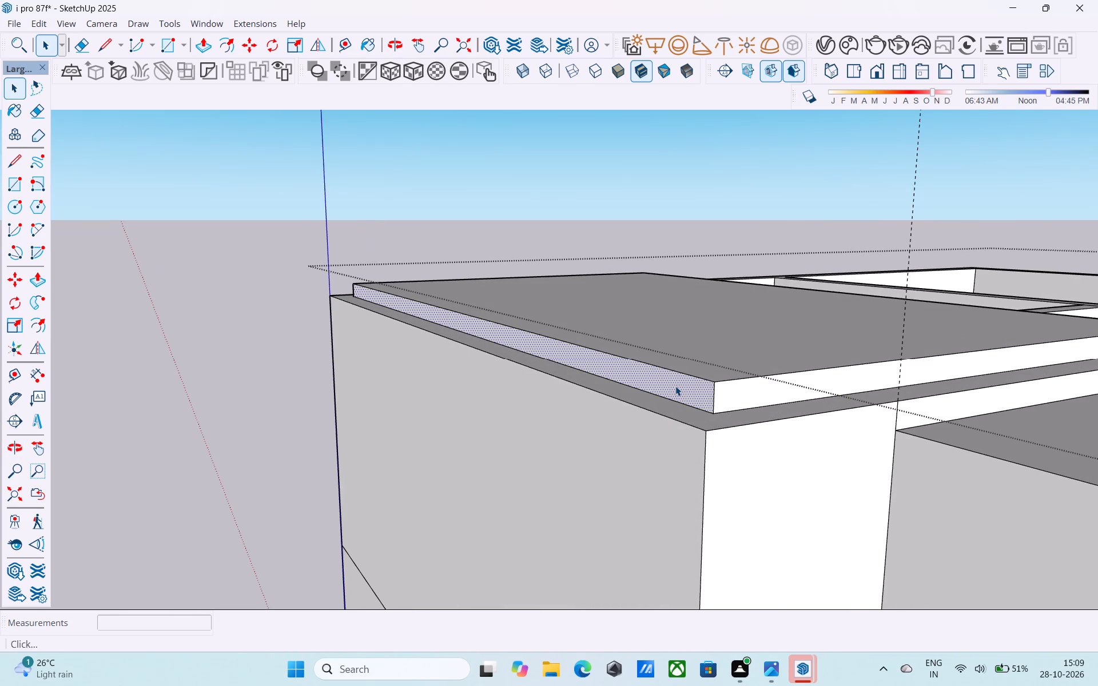
key("p")
left_click(675, 386)
left_click(659, 433)
key("space")
Push/Pull the roof slab's front face out flush with the front wall's outer edge.
left_click(689, 402)
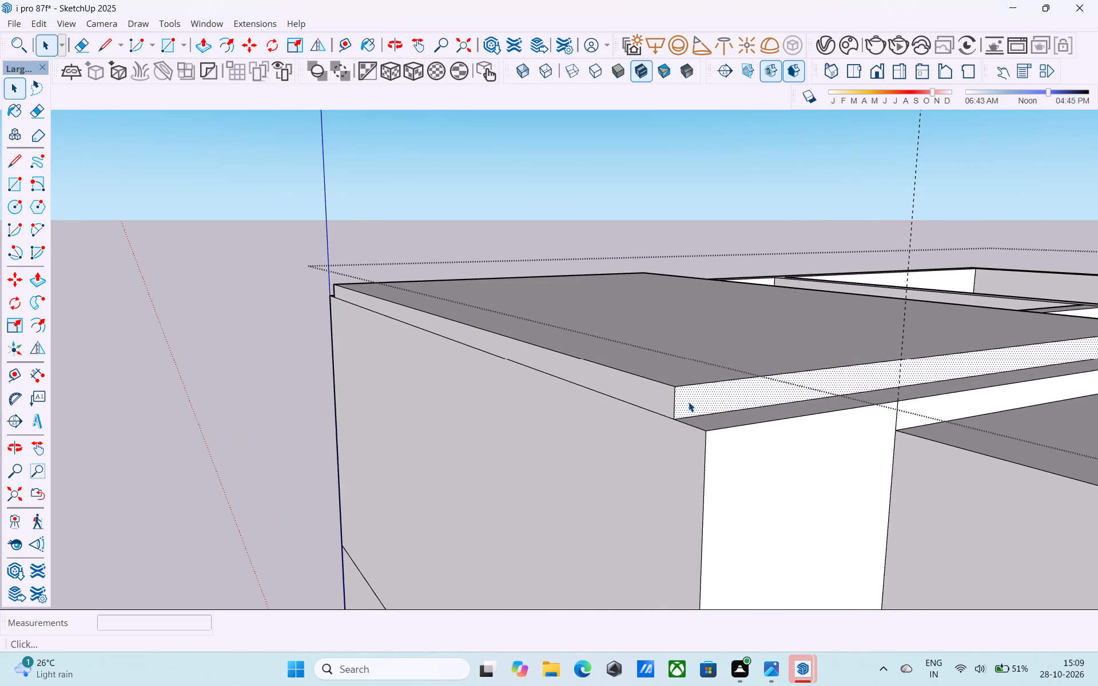
key("p")
left_click(689, 402)
left_click(722, 448)
key("space")
Push/Pull the roof slab's back face out flush with the long back wall's outer edge.
scroll(723, 447, "down", 9)
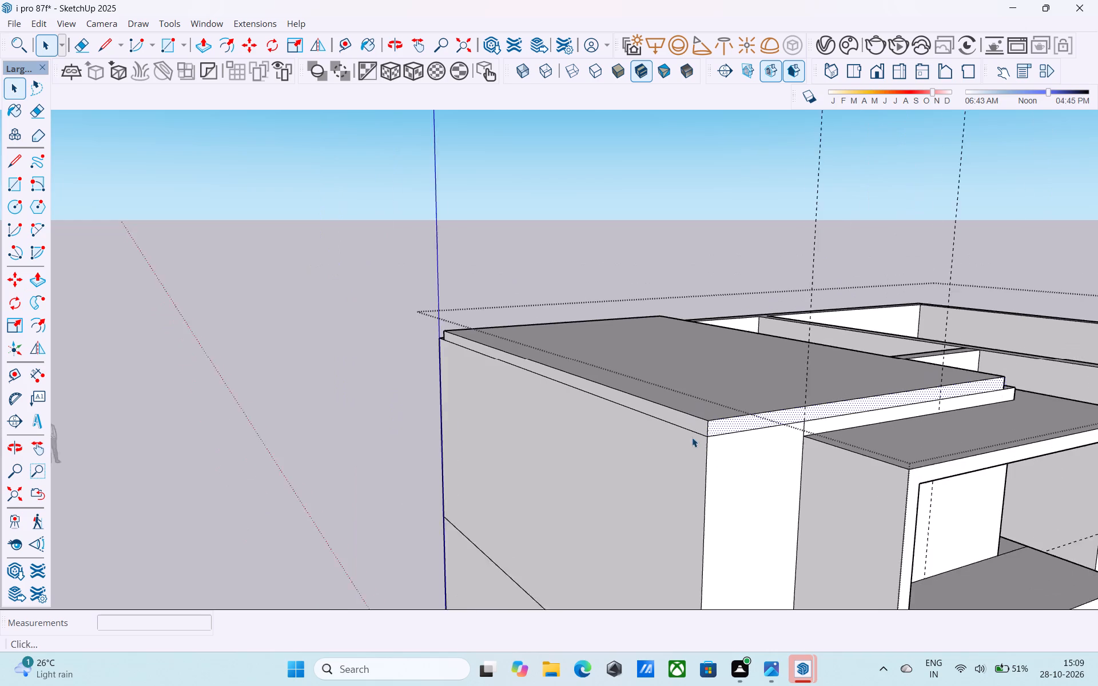
middle_click_drag(565, 438, 921, 489)
middle_click_drag(826, 442, 1097, 450, "shift")
middle_click_drag(886, 409, 862, 444, "shift")
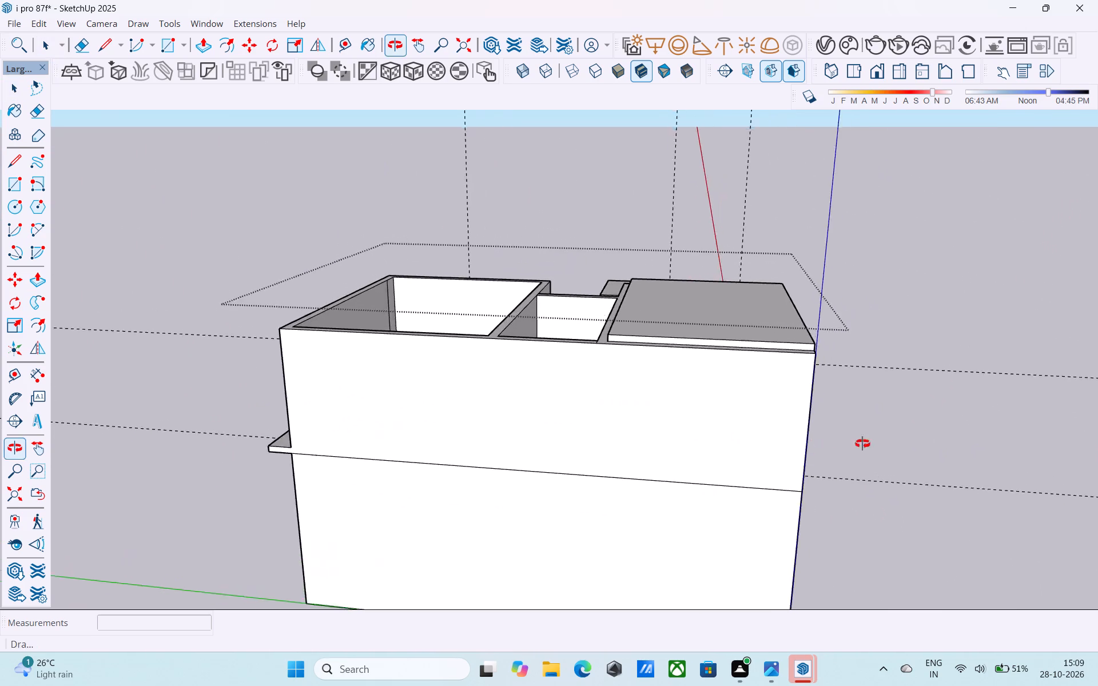
middle_click_drag(862, 444, 984, 432, "shift")
scroll(822, 348, "up", 13)
left_click(681, 273)
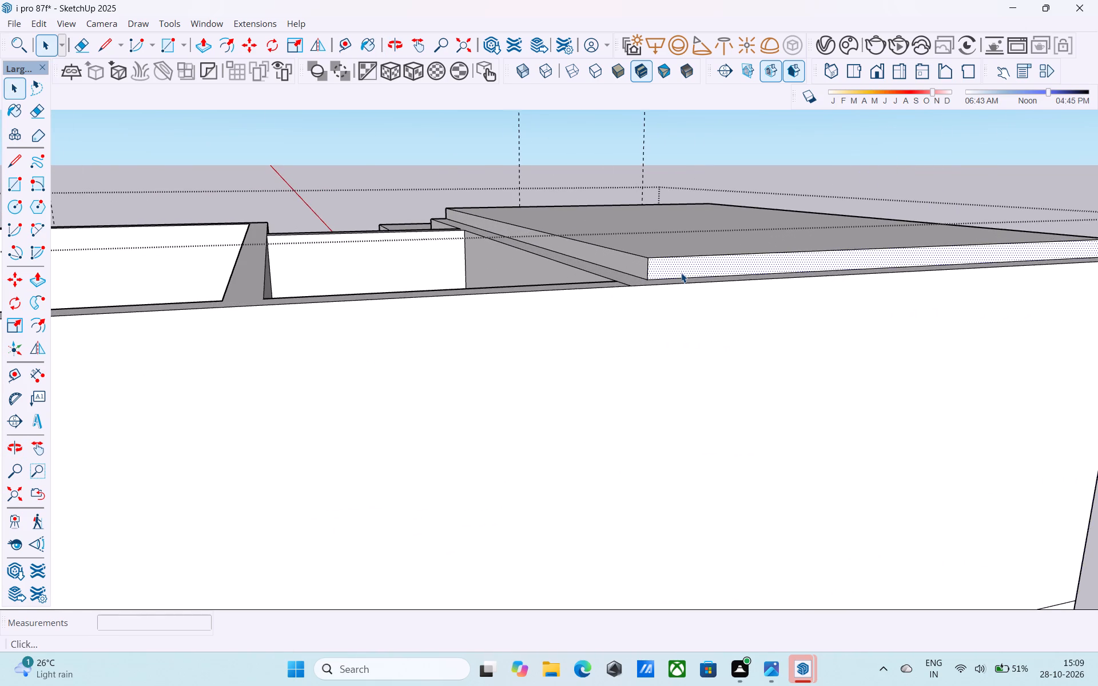
scroll(681, 273, "up", 1)
key("p")
left_click(681, 273)
left_click(693, 323)
key("space")
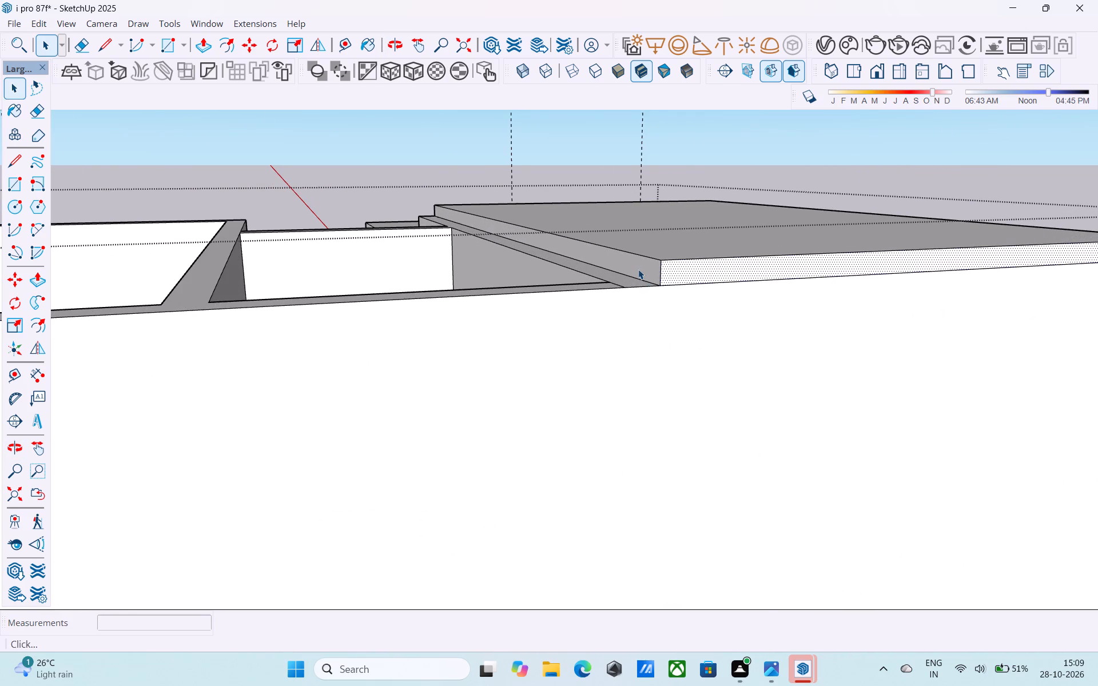
Push/Pull the roof slab's passage-side face out 9" to the passage edge of the wall below.
scroll(638, 269, "down", 3)
middle_click_drag(638, 269, 835, 341)
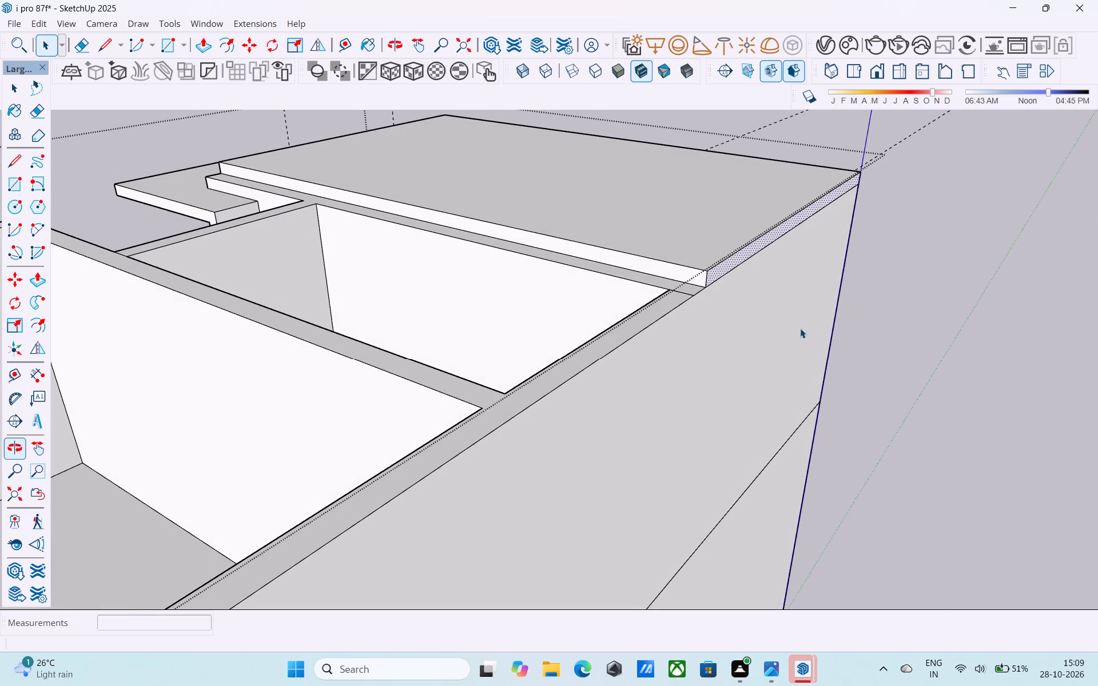
middle_click_drag(600, 306, 976, 379, "shift")
scroll(677, 329, "up", 5)
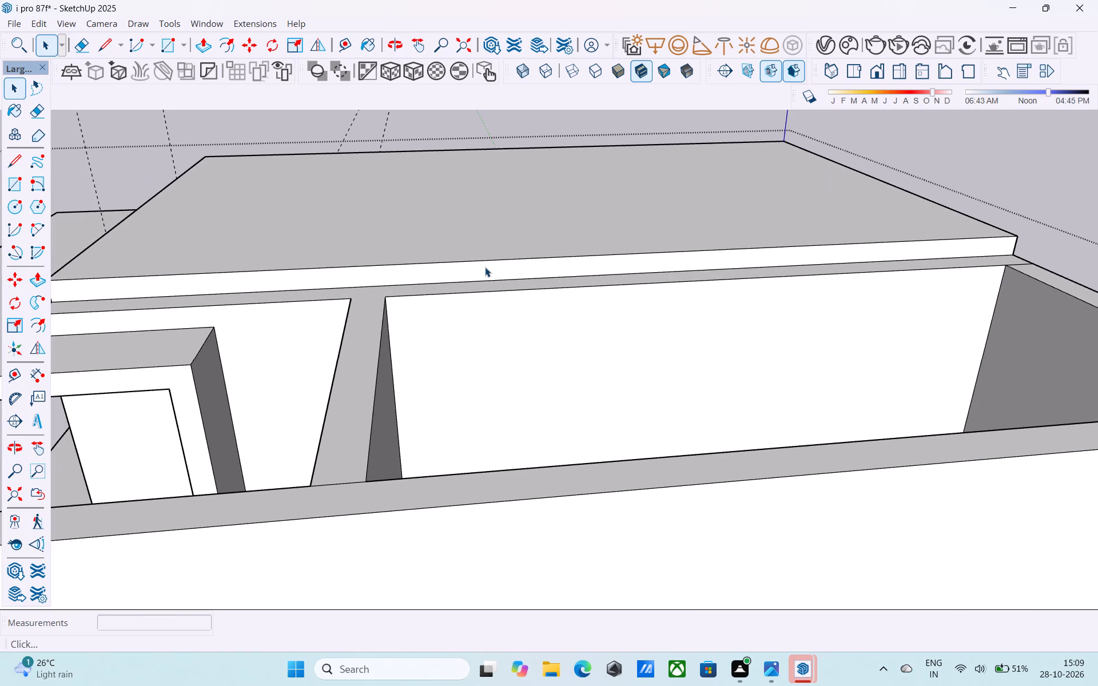
left_click(484, 267)
key("p")
left_click(484, 268)
left_click(481, 299)
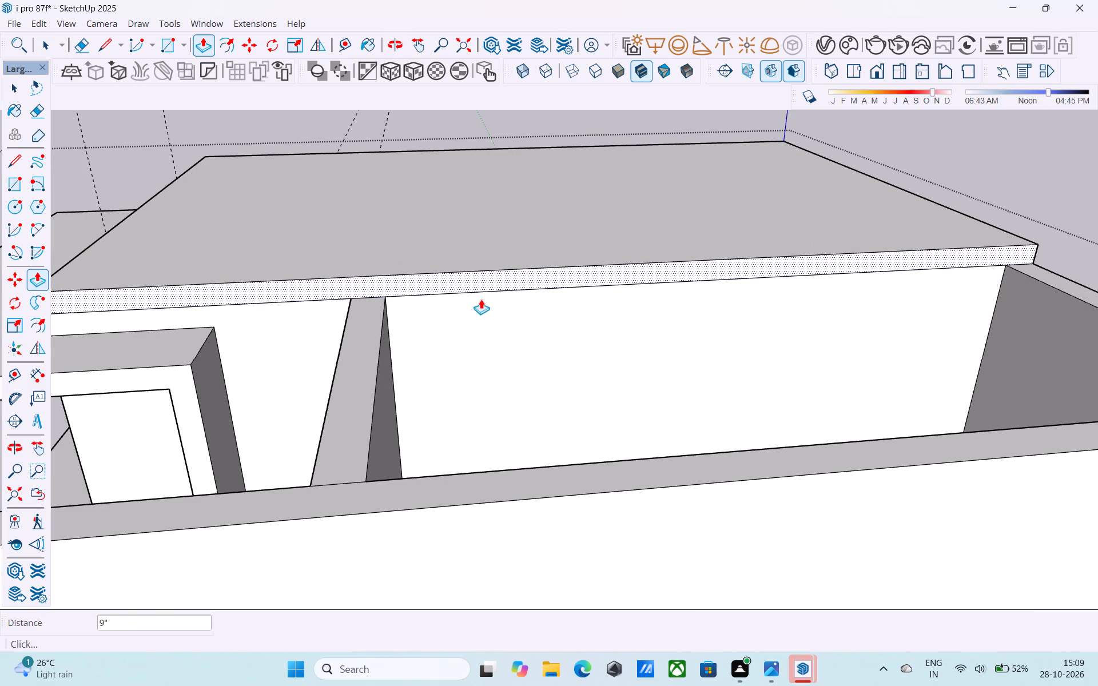
key("space")
Draw a 6" vertical line across the slab's passage-side face at the outer edge of the passage wall.
key("l")
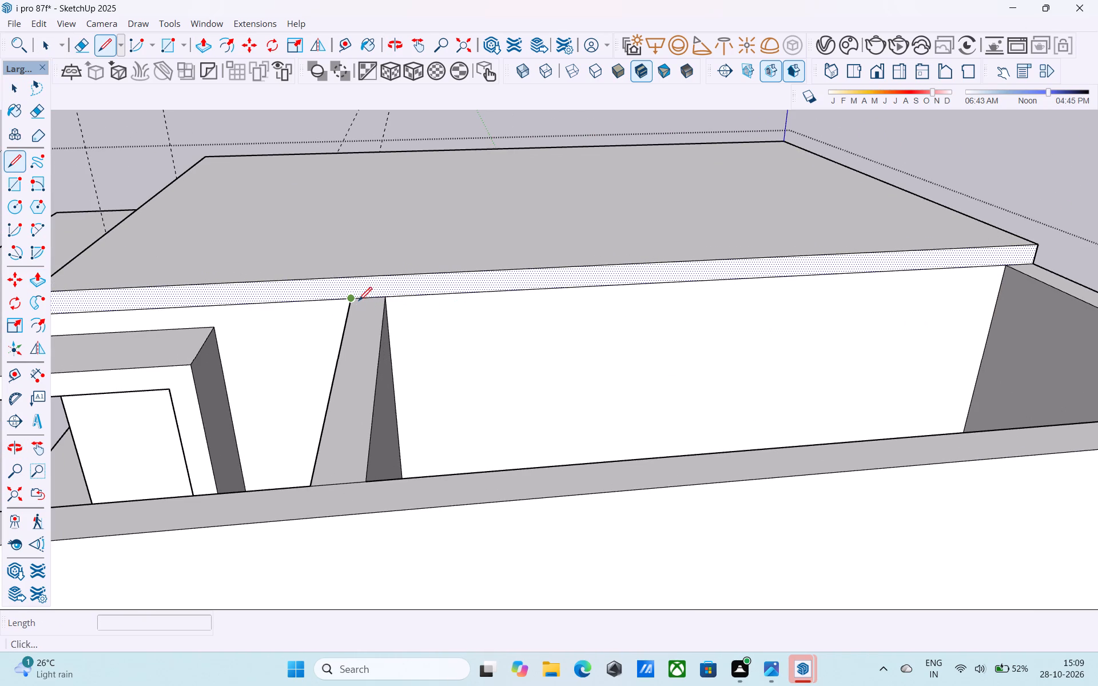
left_click(359, 301)
left_click(353, 276)
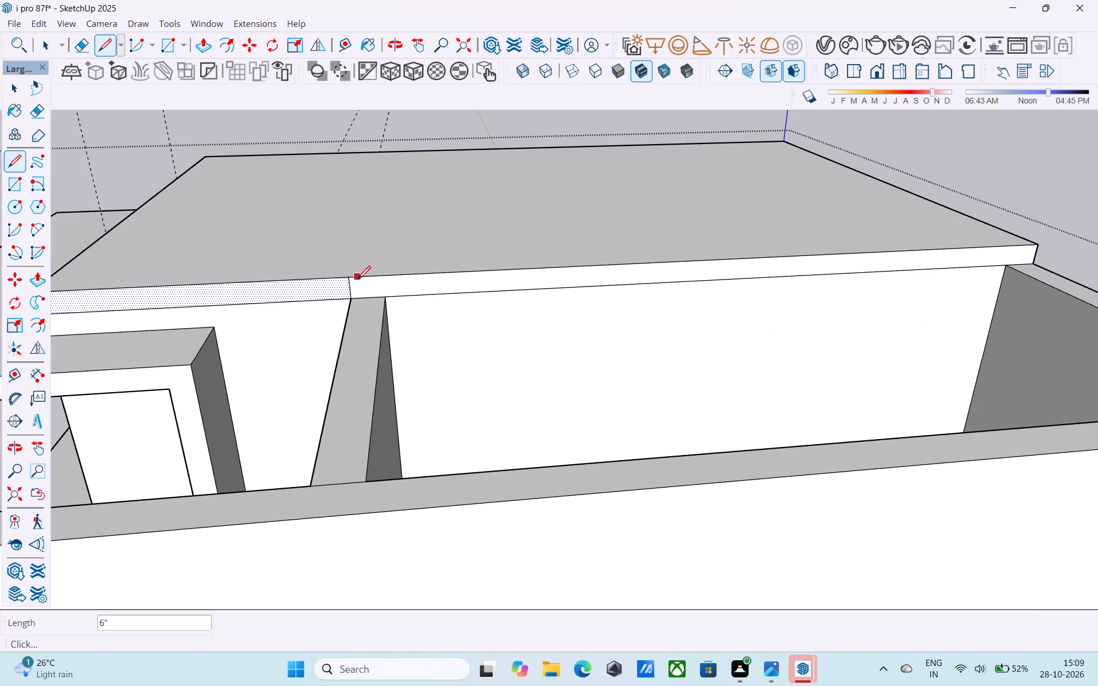
key("space")
Push/Pull the slab face on the passage side of the line over the passage and second block to its far wall, with a final 17' 3" pull.
left_click(414, 288)
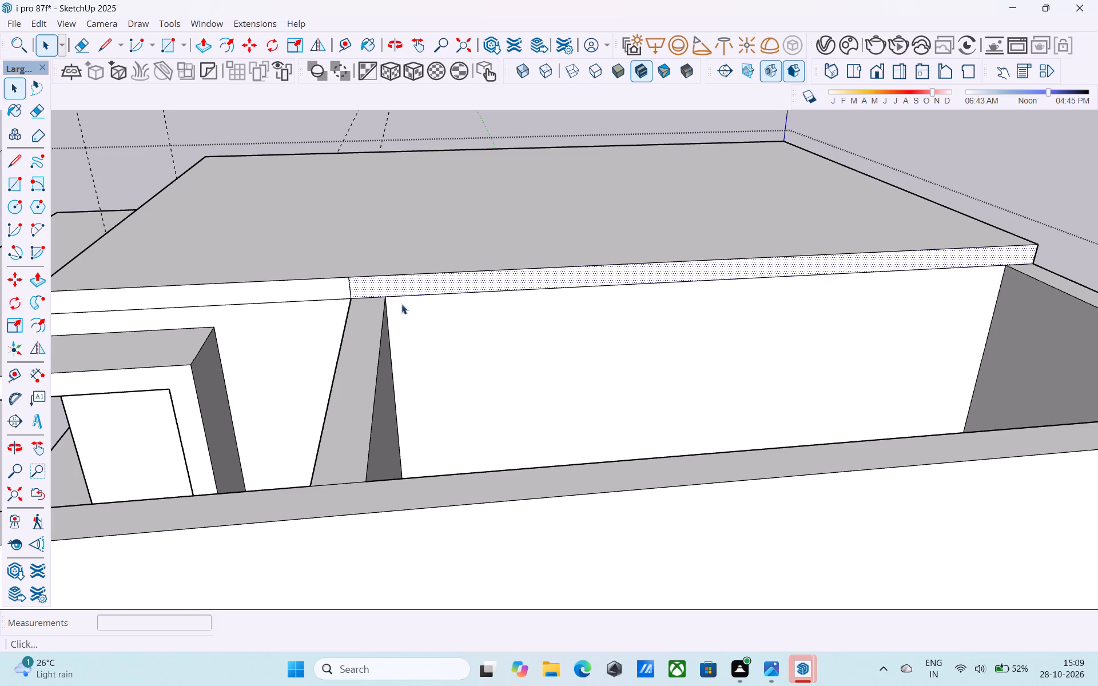
key("p")
left_click(404, 289)
scroll(404, 289, "down", 4)
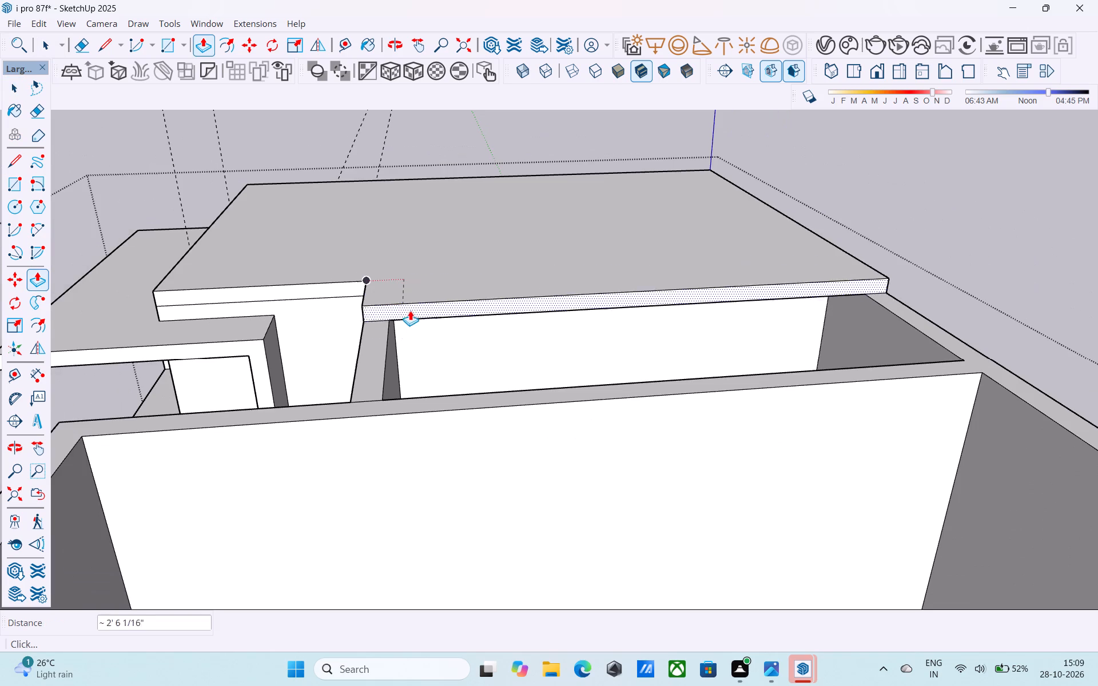
scroll(412, 343, "down", 1)
left_click(421, 407)
left_click(427, 386)
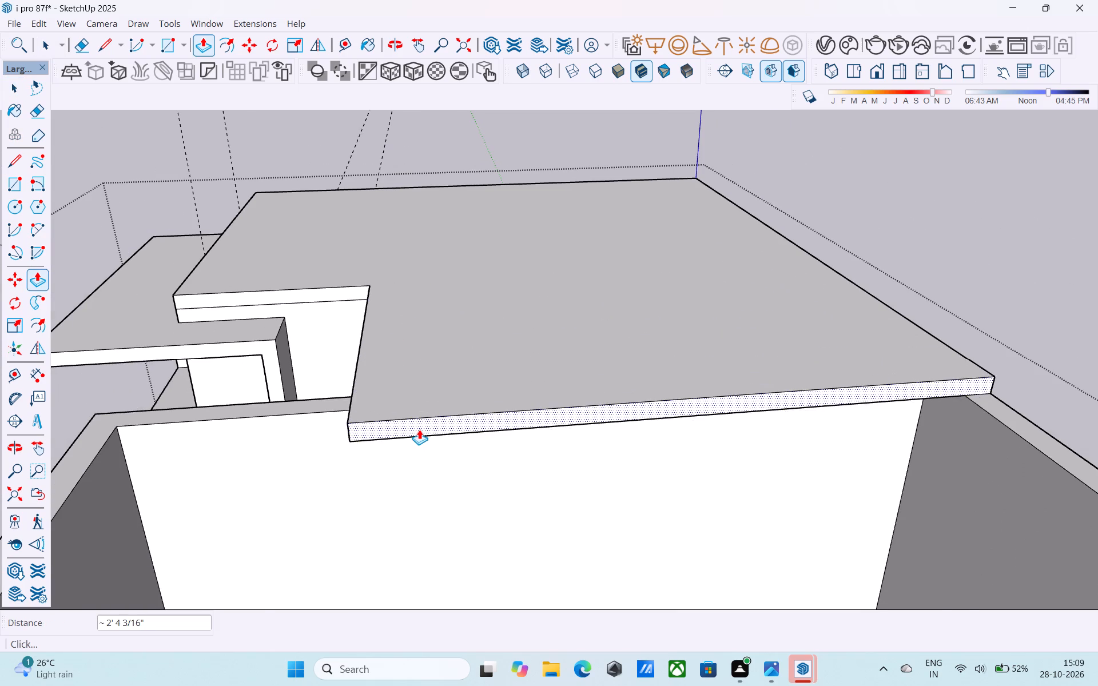
scroll(419, 429, "down", 11)
middle_click_drag(427, 448, 404, 286, "shift")
scroll(414, 370, "up", 6)
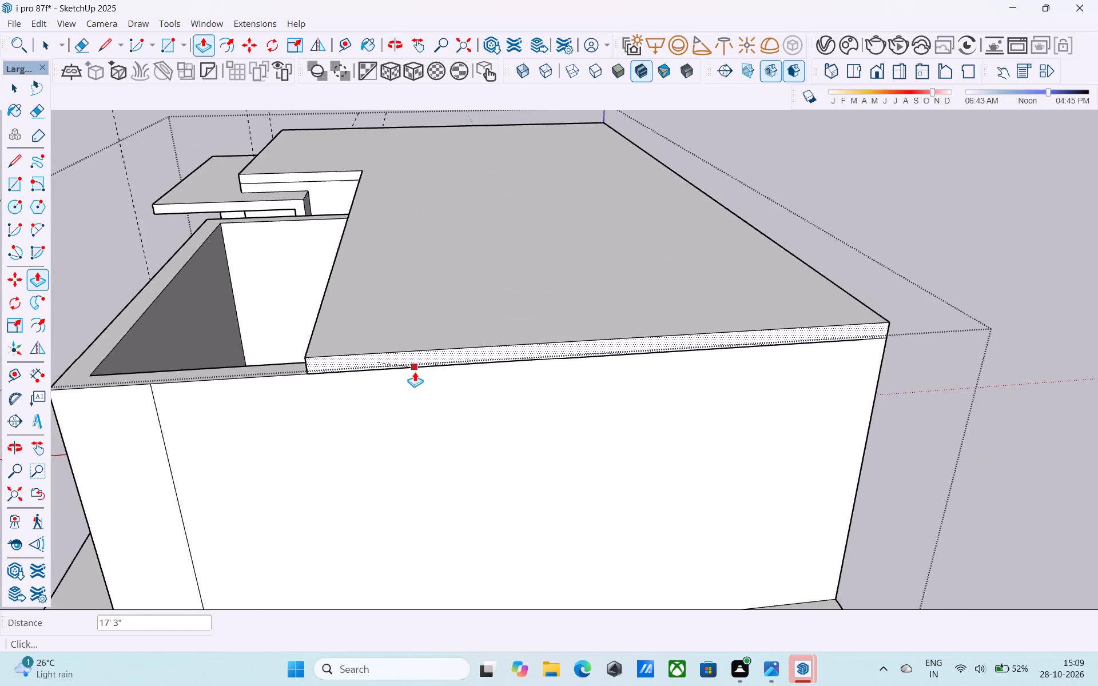
left_click(415, 373)
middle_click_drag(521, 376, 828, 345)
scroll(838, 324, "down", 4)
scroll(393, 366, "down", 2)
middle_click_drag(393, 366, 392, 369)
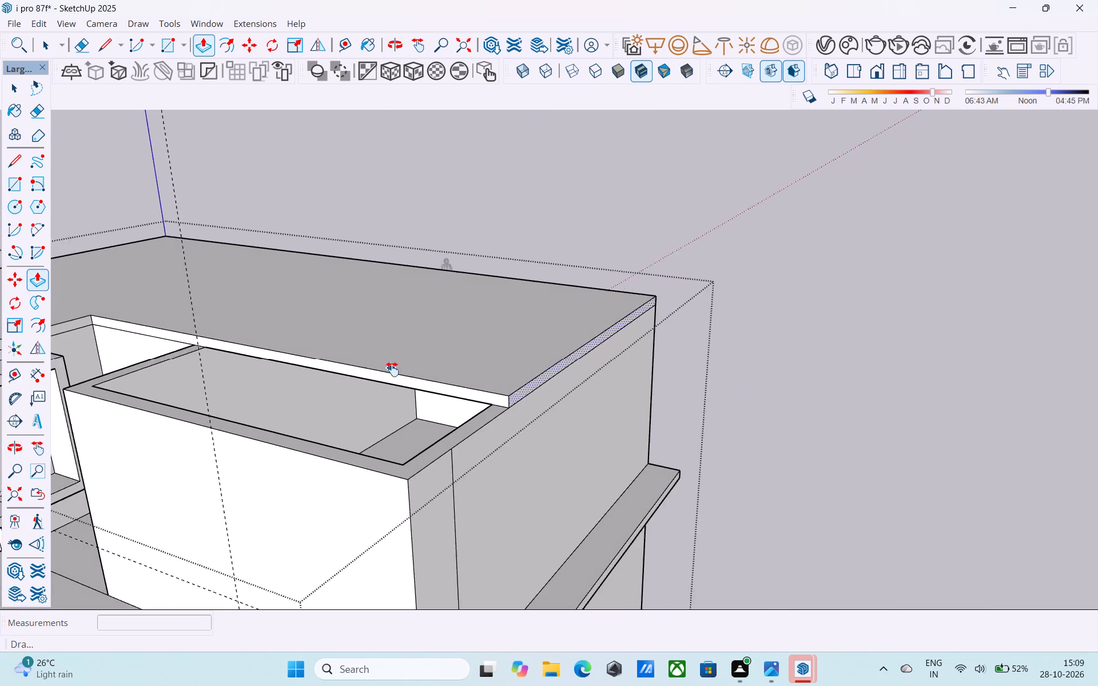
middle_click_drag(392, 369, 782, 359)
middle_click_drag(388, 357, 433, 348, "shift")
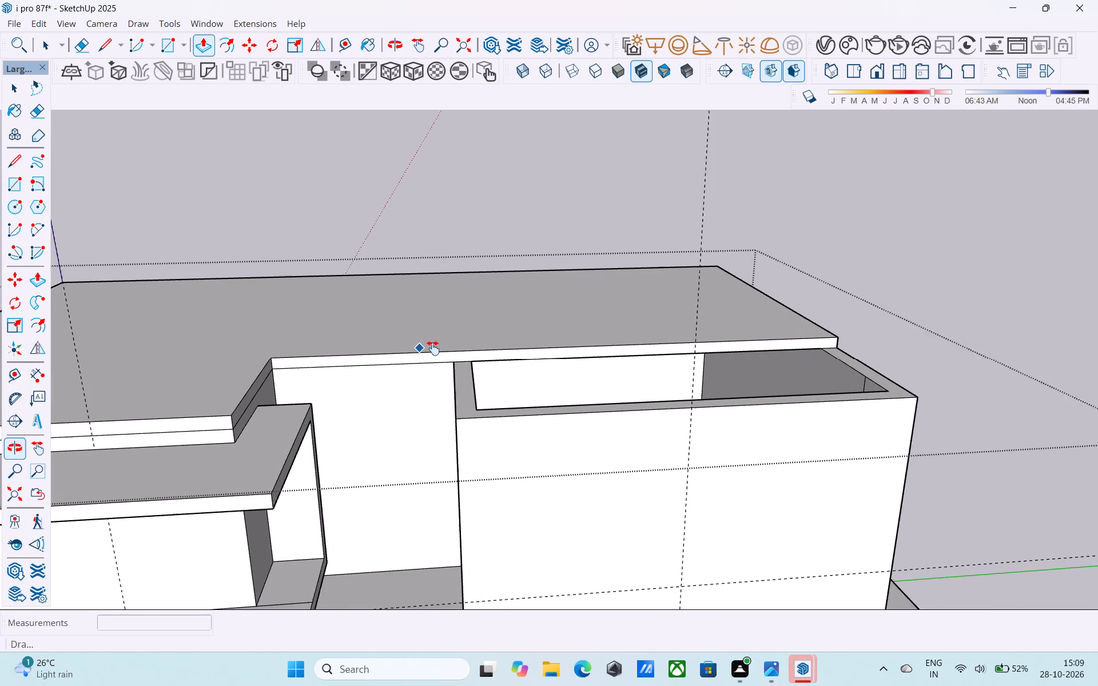
Draw a 6" vertical line across the roof slab's front face at the corner of the second block's passage-side wall.
middle_click_drag(433, 348, 460, 382, "shift")
scroll(492, 412, "up", 7)
key("l")
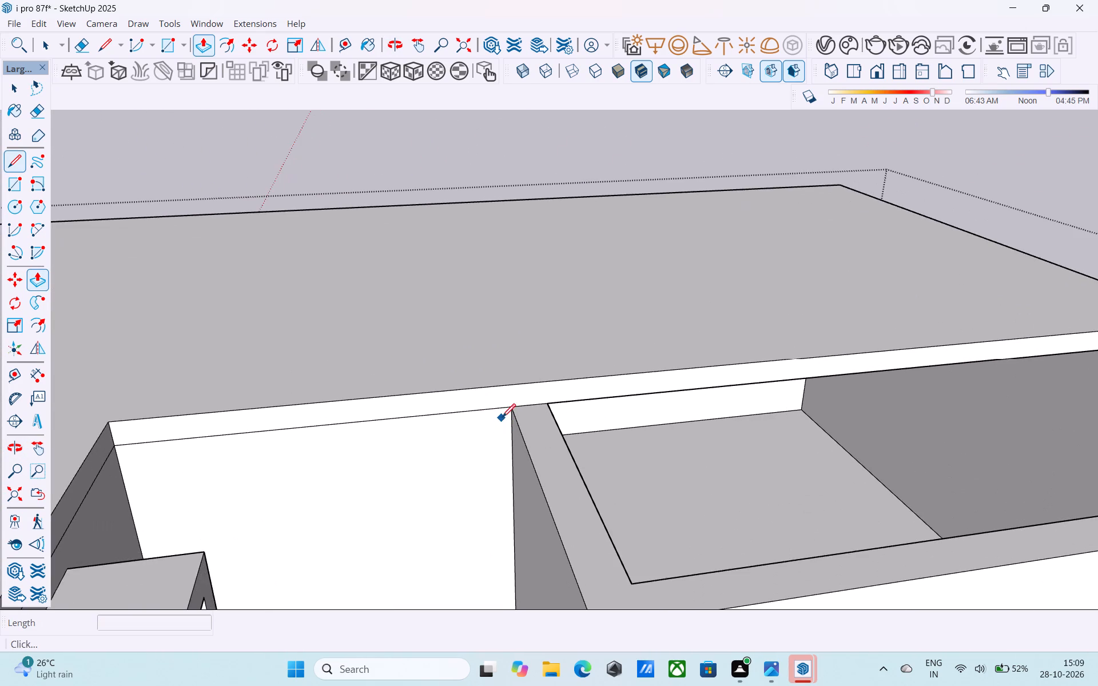
scroll(503, 417, "up", 1)
left_click(515, 403)
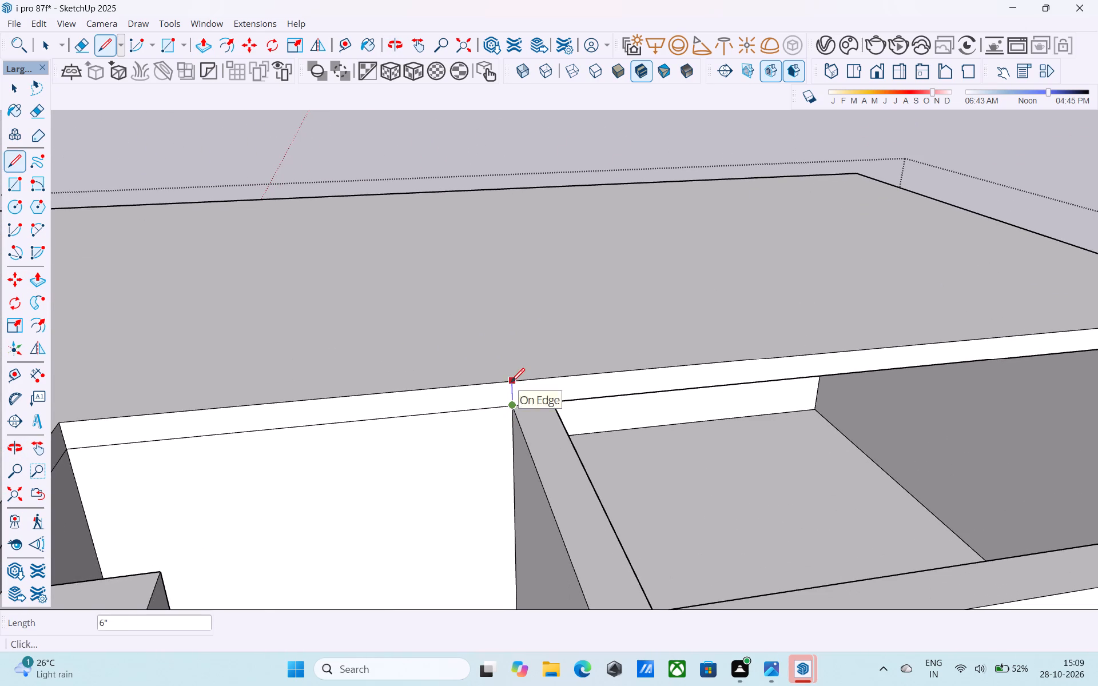
left_click(511, 383)
Push/Pull the slab face over the second block 6' 6" forward, flush with that block's front wall.
key("space")
left_click(549, 381)
key("p")
left_click(535, 381)
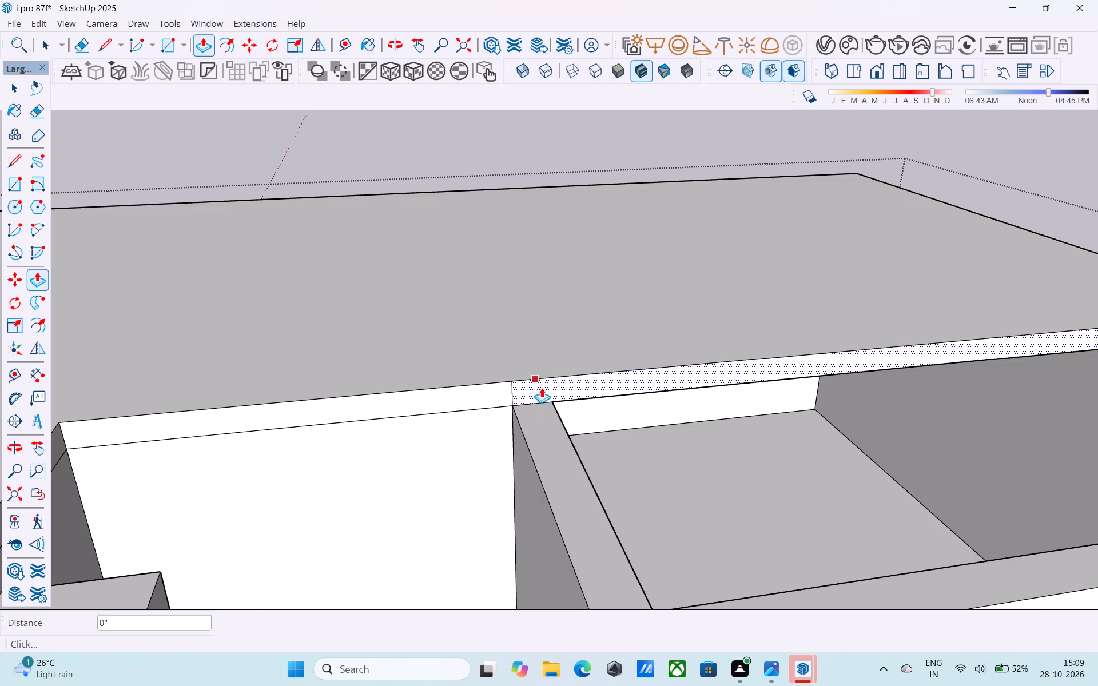
scroll(544, 388, "down", 8)
middle_click_drag(574, 436, 564, 360, "shift")
left_click(581, 406)
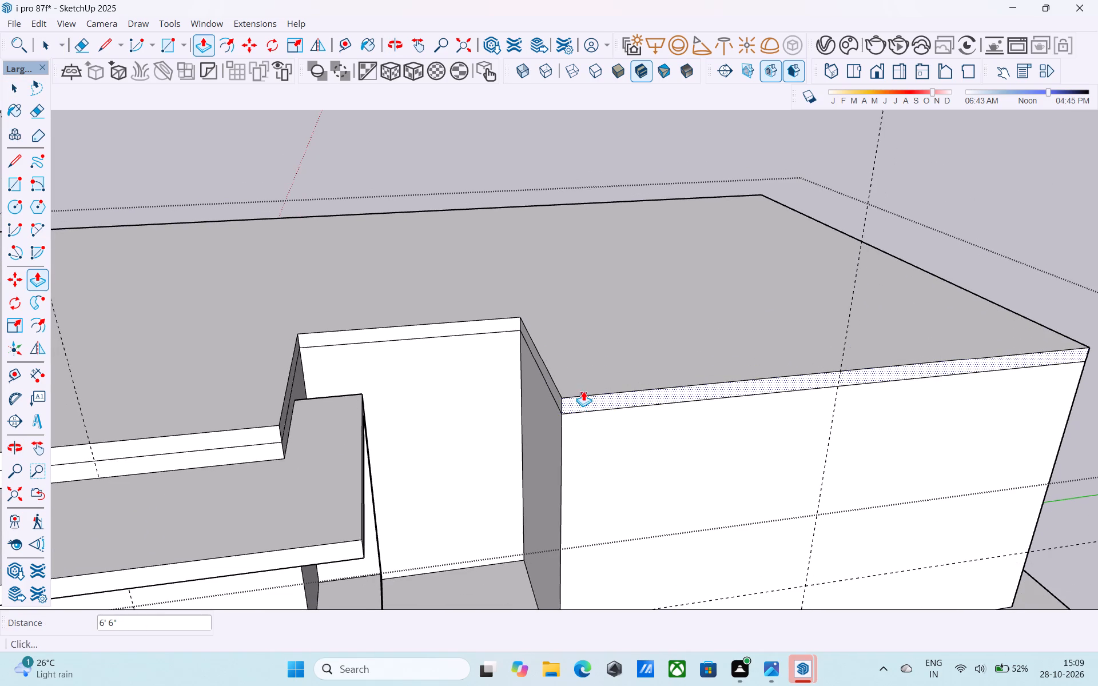
Examine the front facade around the second block, its roof slab and the recessed passage from several angles.
scroll(583, 391, "down", 4)
middle_click_drag(583, 392, 498, 213)
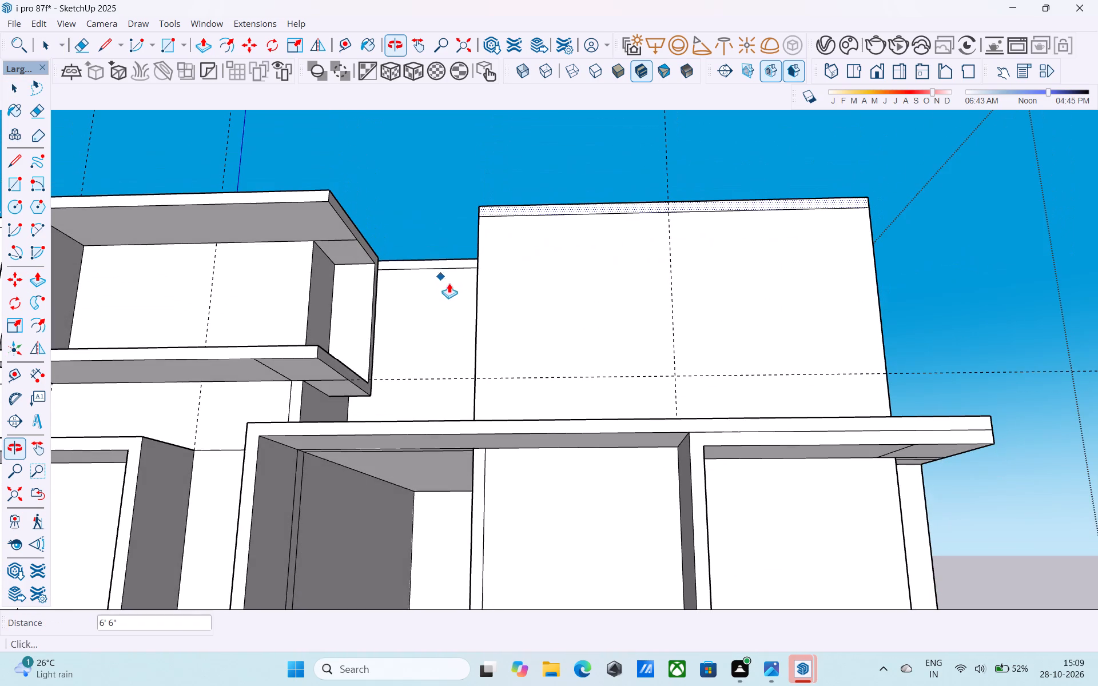
middle_click_drag(453, 287, 474, 288)
middle_click_drag(475, 289, 483, 319)
scroll(535, 304, "up", 1)
scroll(535, 304, "down", 1)
scroll(535, 304, "up", 2)
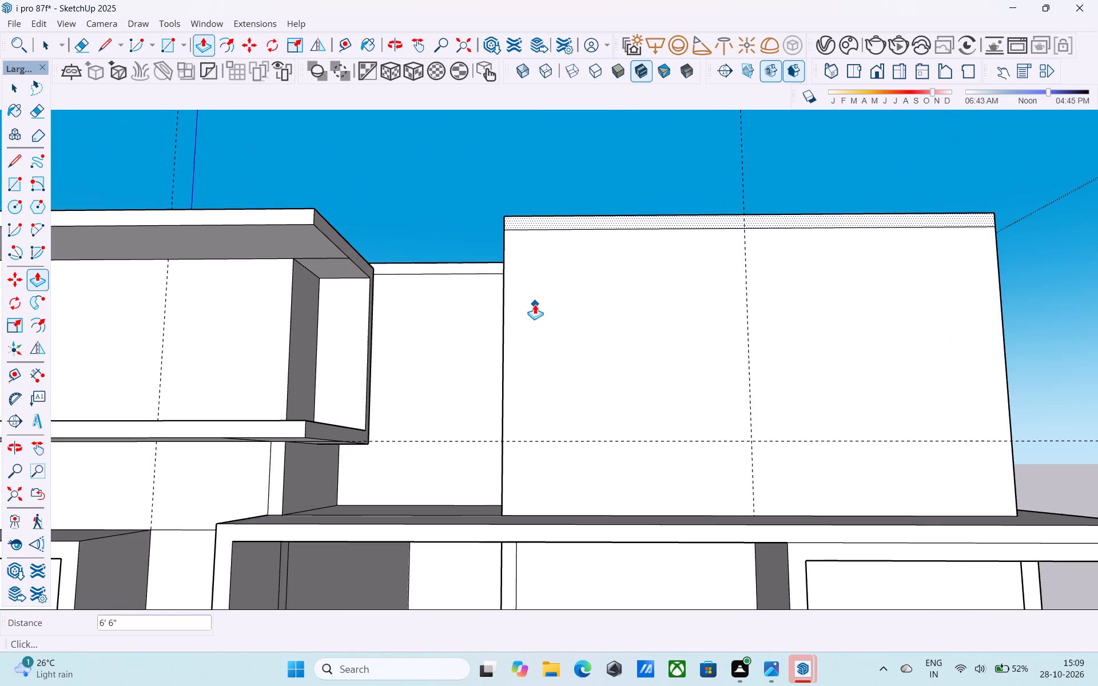
scroll(535, 304, "down", 3)
middle_click_drag(535, 304, 472, 308, "shift")
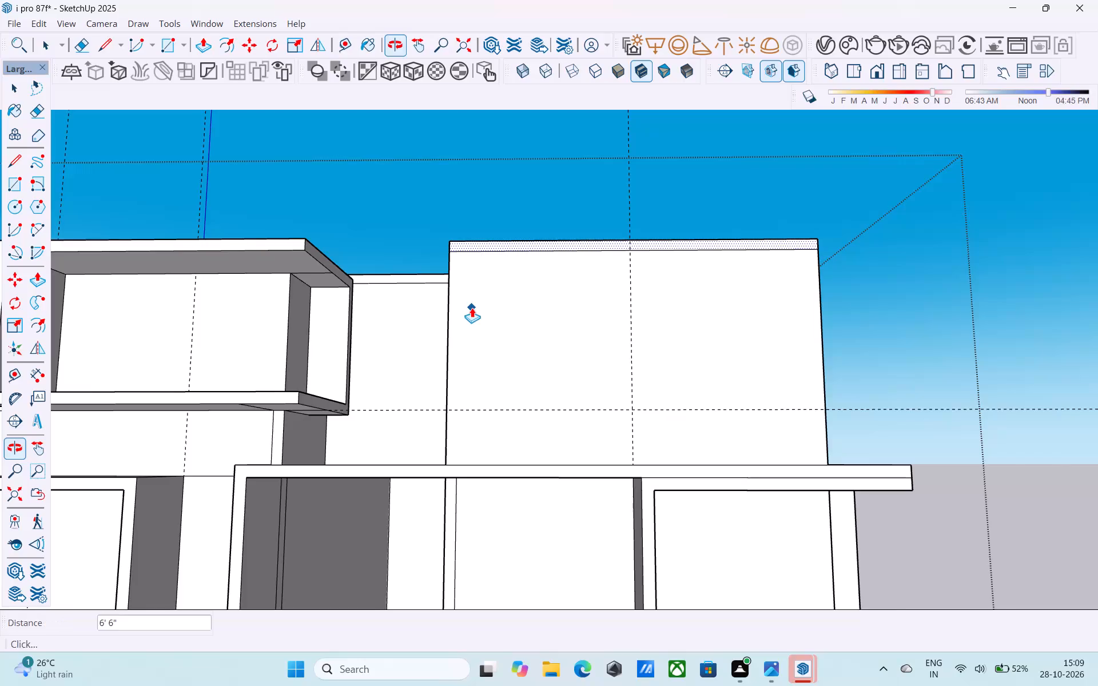
scroll(472, 308, "up", 2)
scroll(472, 308, "down", 3)
middle_click_drag(472, 308, 468, 381)
middle_click_drag(587, 368, 586, 356, "shift")
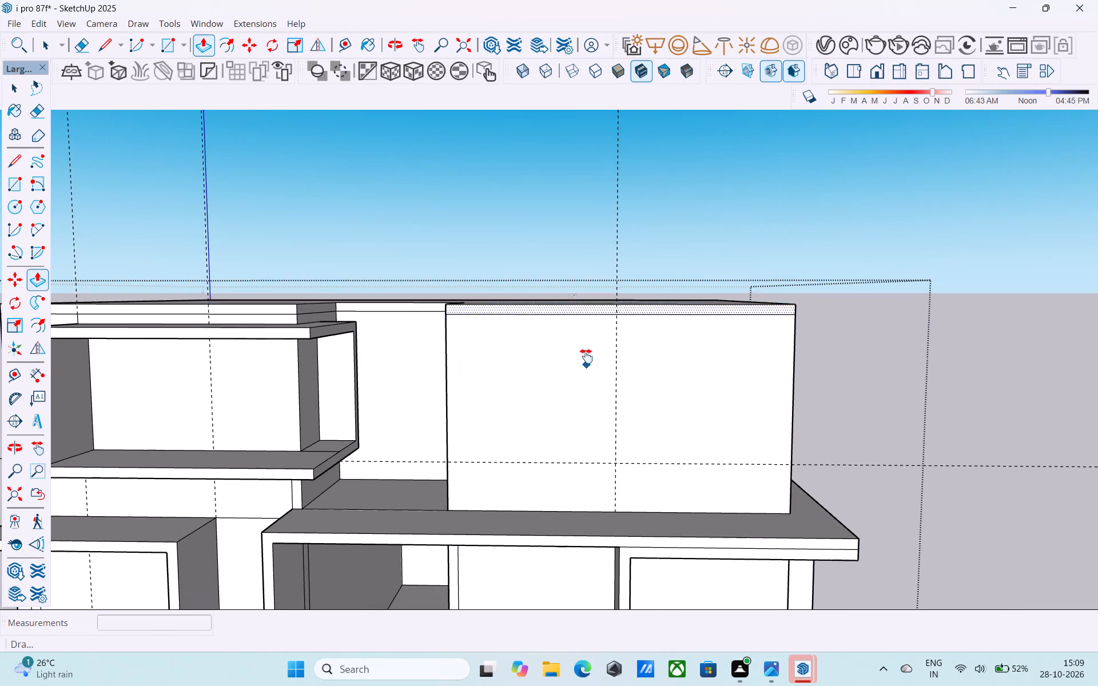
middle_click_drag(586, 356, 579, 329, "shift")
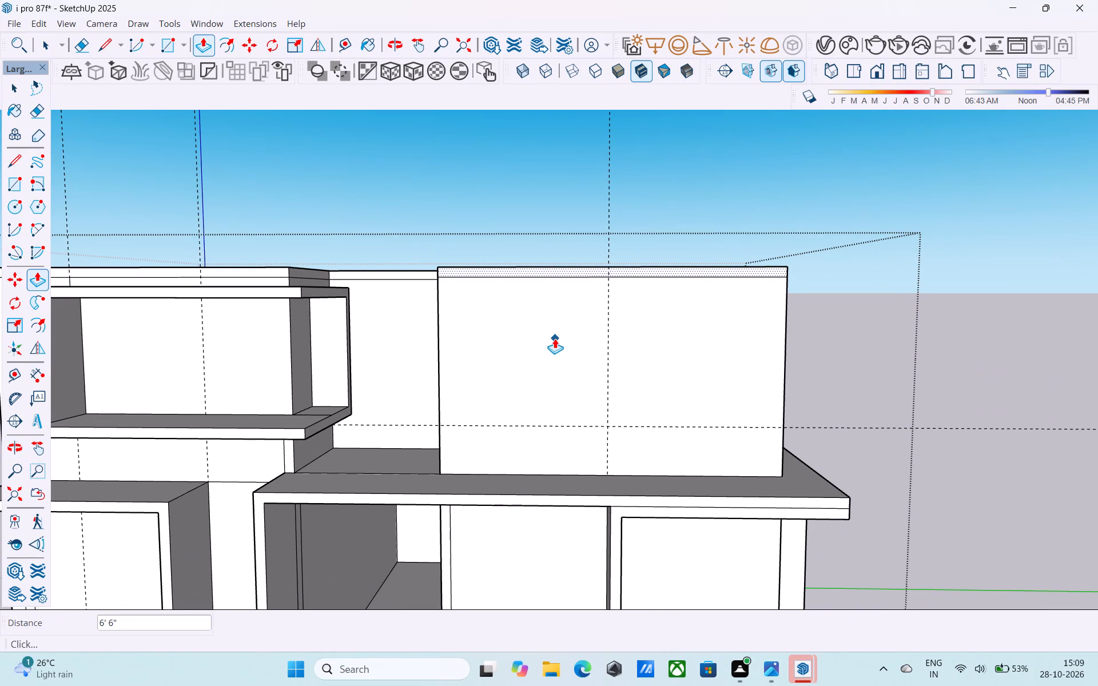
middle_click_drag(460, 339, 495, 362)
Copy the vertical corner edge of the second block's front wall 6" along the wall, away from the passage.
key("space")
scroll(454, 326, "up", 9)
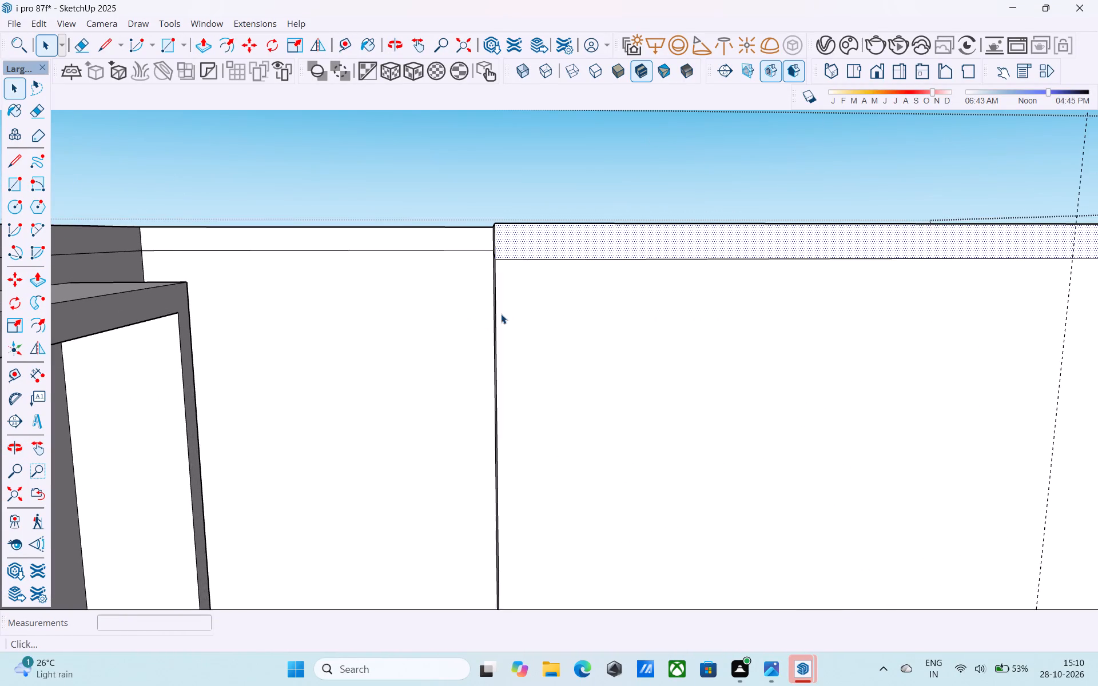
middle_click_drag(501, 314, 518, 312)
left_click(494, 302)
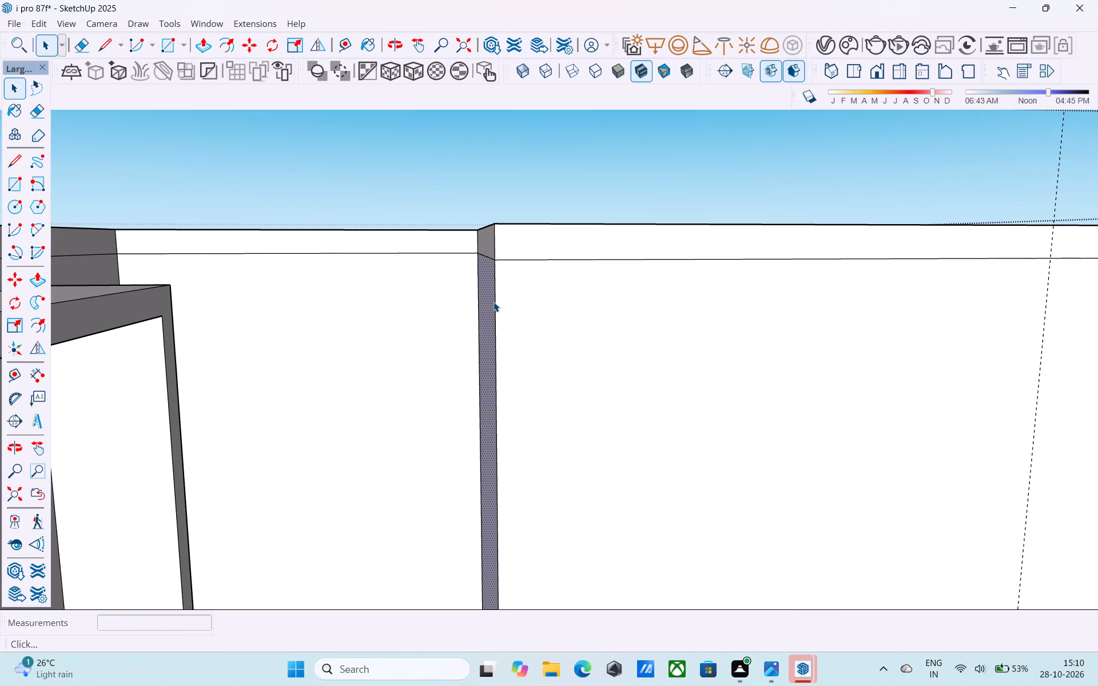
left_click(497, 304)
key("m")
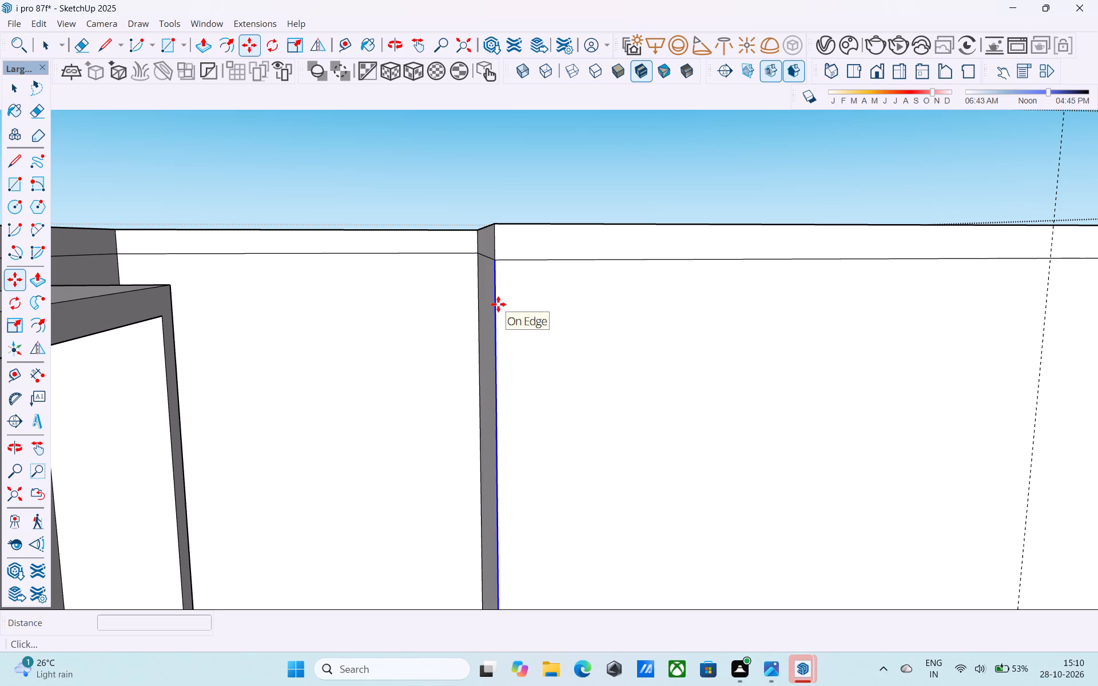
left_click(490, 260)
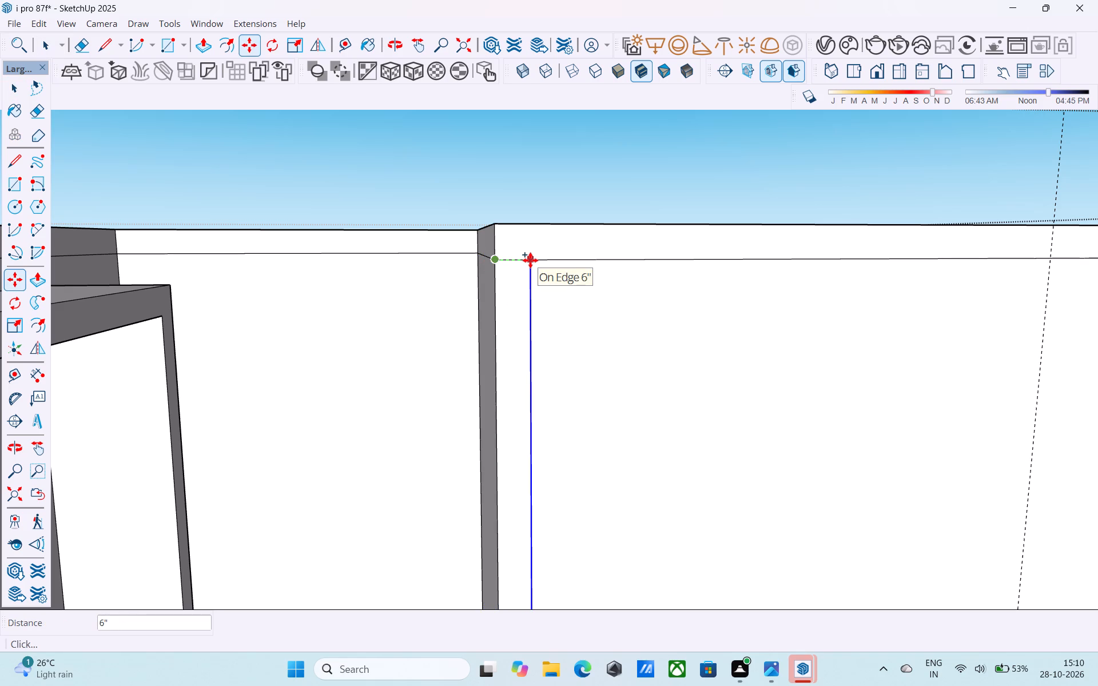
left_click(530, 260)
Examine the overall front elevation, comparing the upper blocks with the projecting frames below.
scroll(466, 271, "down", 10)
scroll(385, 276, "down", 3)
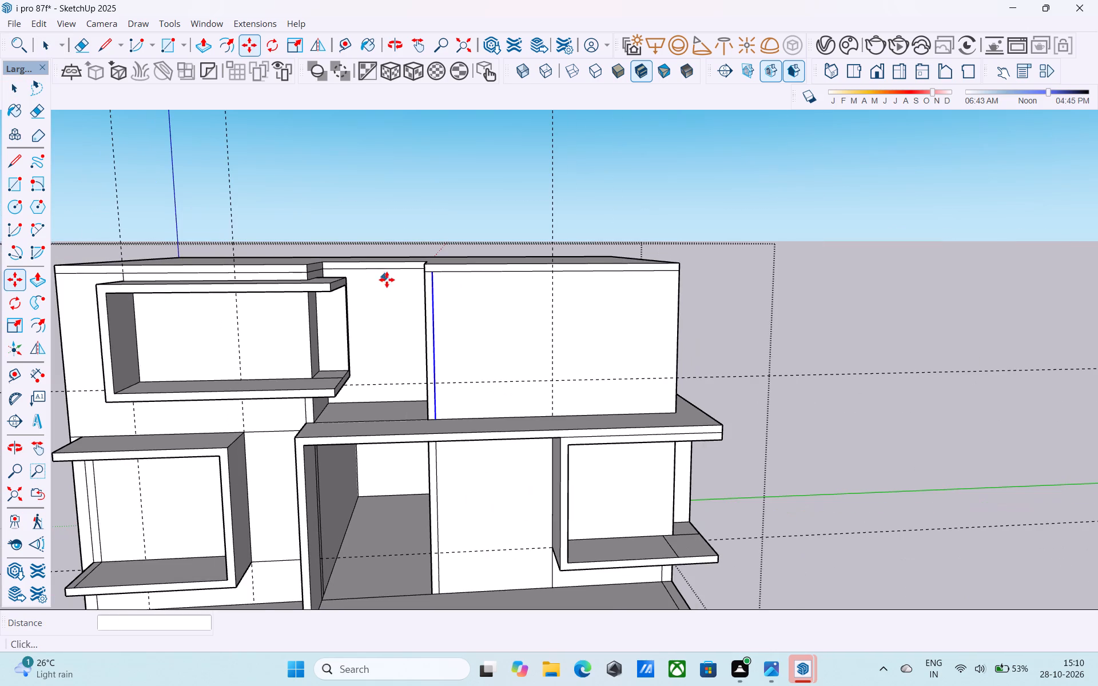
middle_click_drag(550, 289, 544, 298, "shift")
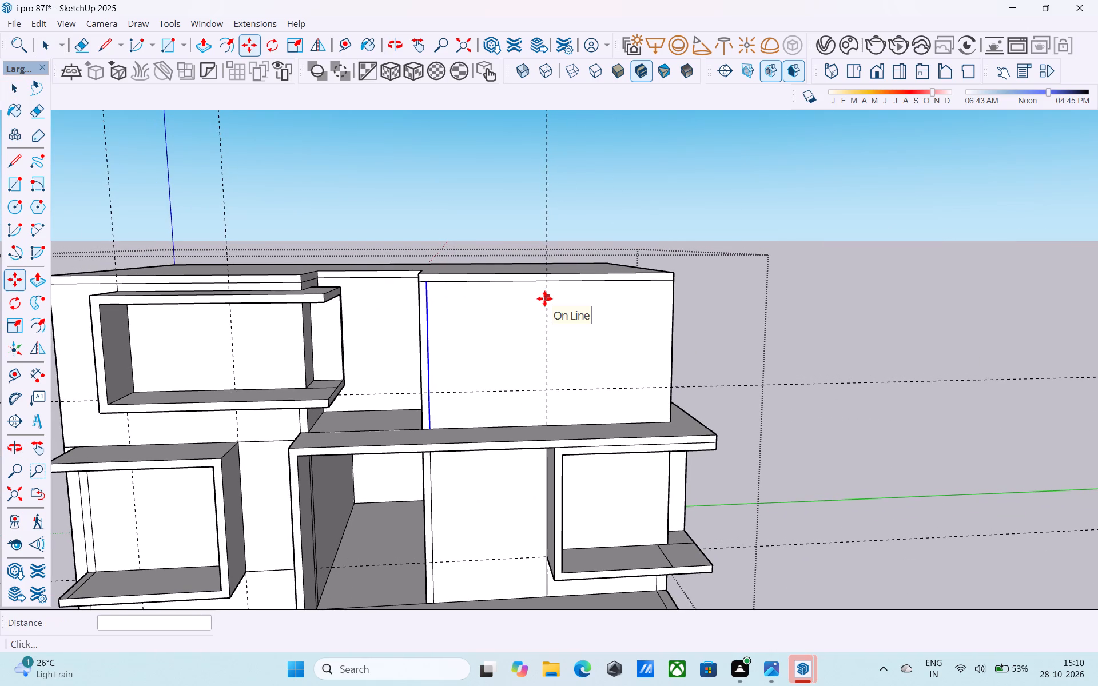
middle_click_drag(544, 299, 496, 308)
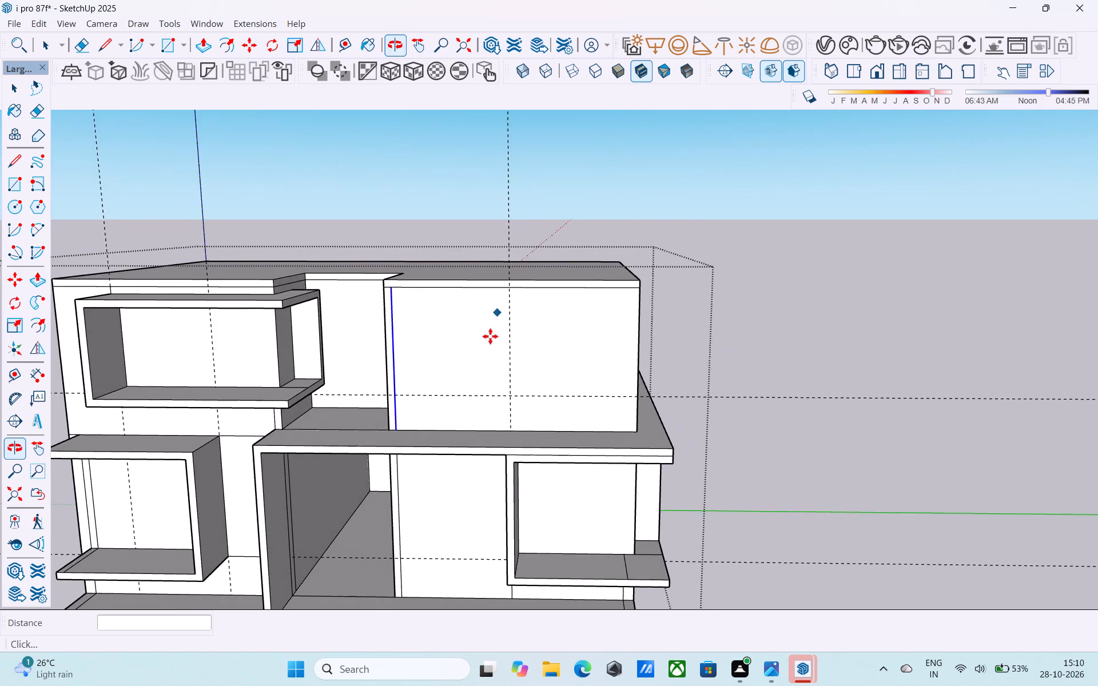
scroll(463, 405, "up", 3)
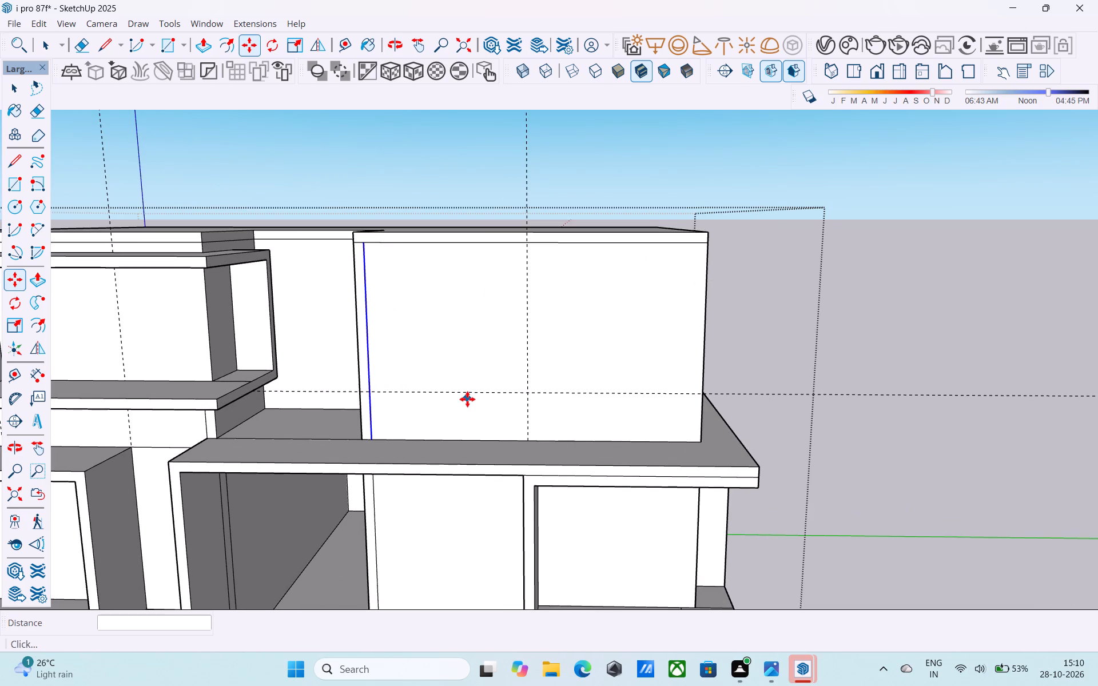
scroll(468, 398, "down", 4)
middle_click_drag(462, 428, 462, 409)
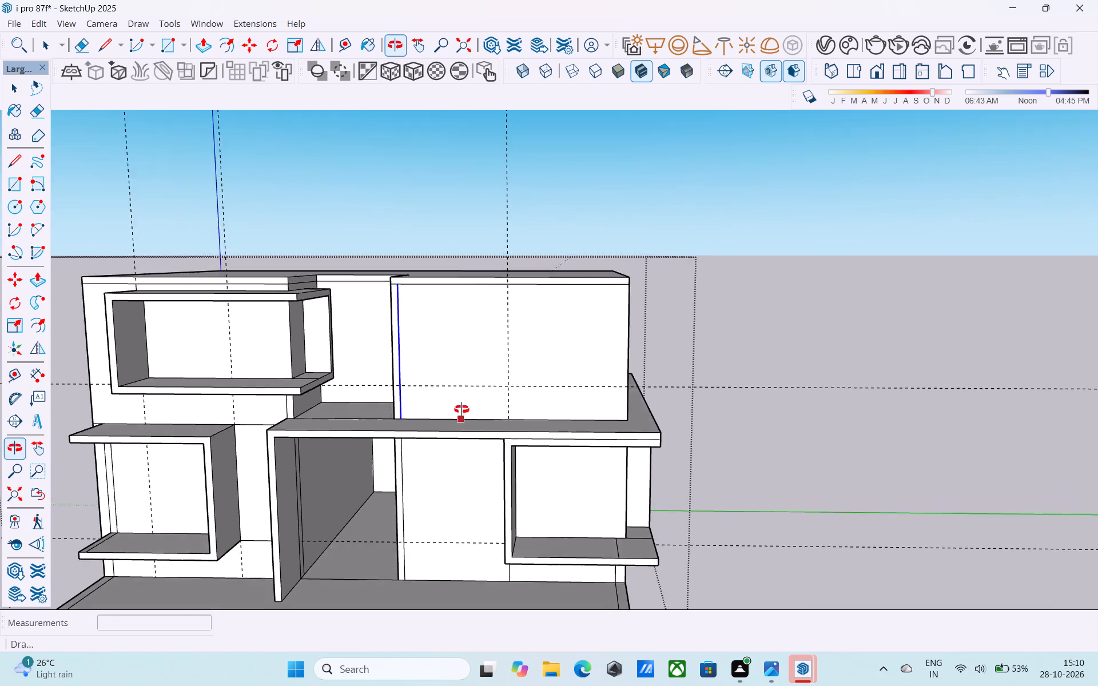
middle_click_drag(462, 409, 468, 368)
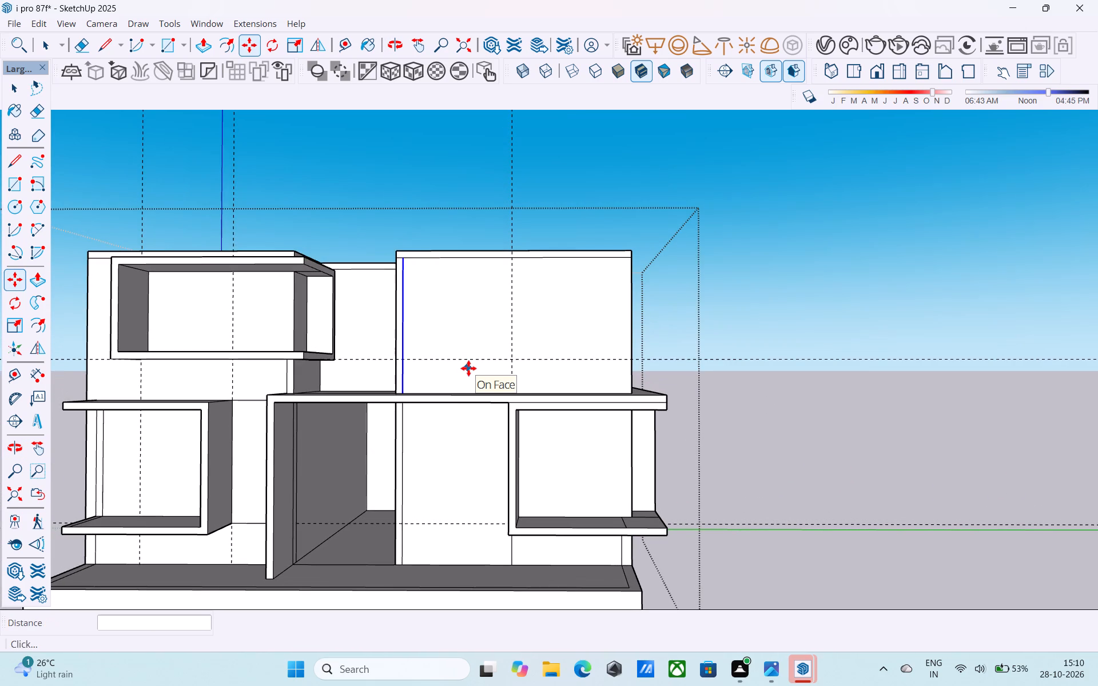
middle_click_drag(469, 369, 481, 372)
middle_click_drag(487, 374, 487, 384)
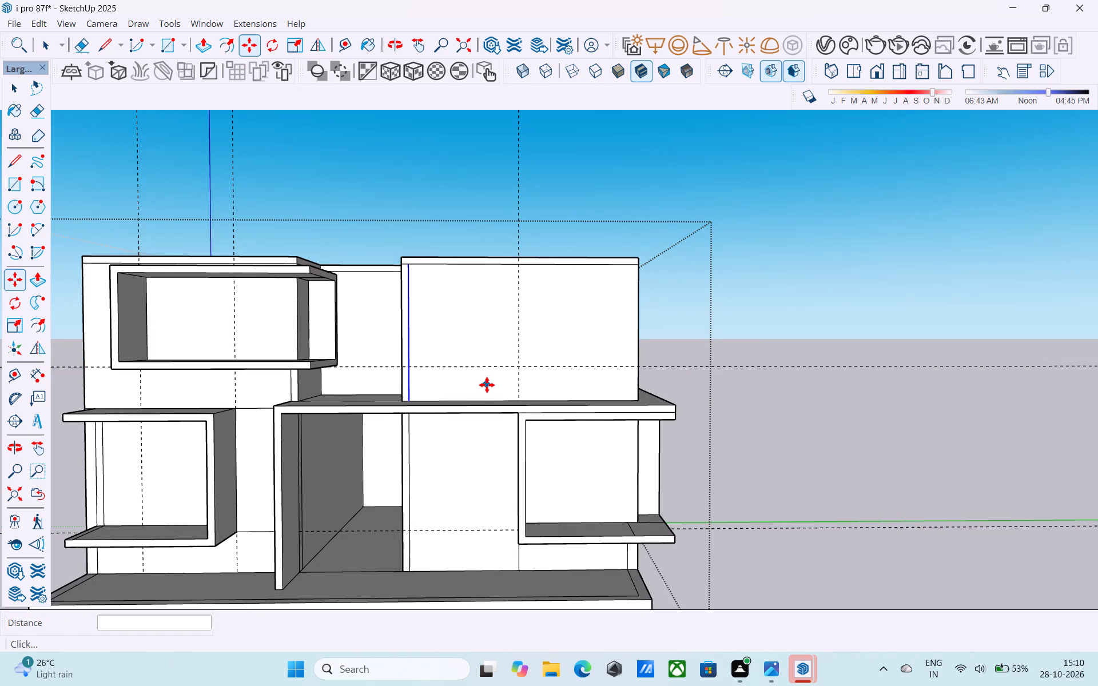
middle_click_drag(488, 385, 490, 408)
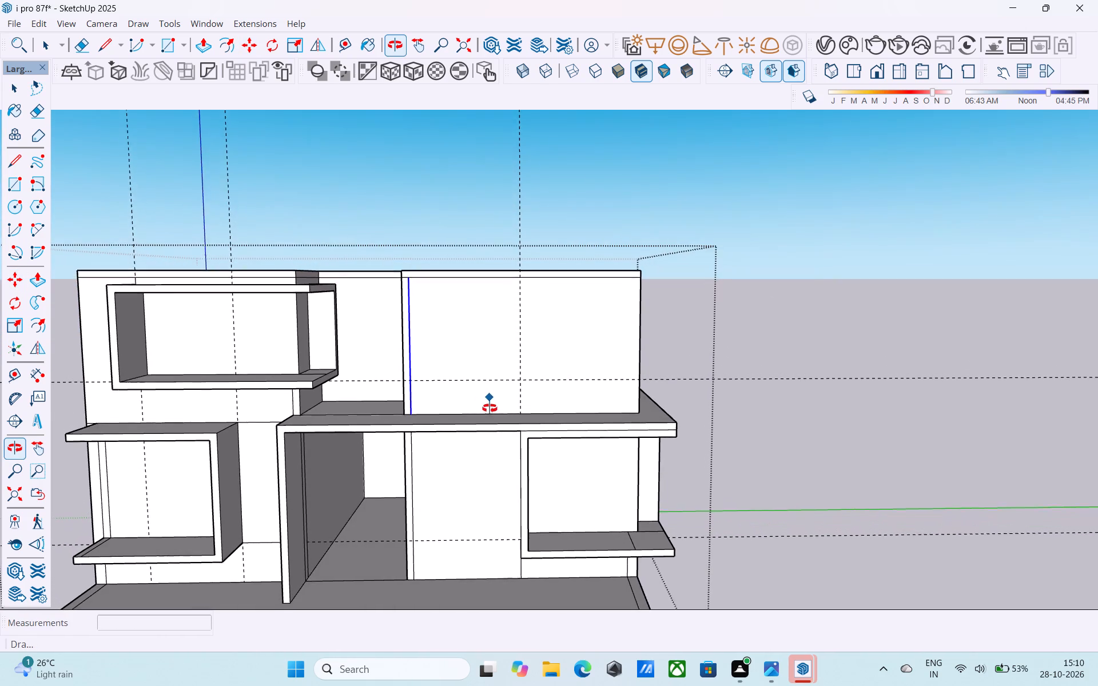
middle_click_drag(490, 408, 487, 401)
Measure the height of the upper projecting frame's opening at its inner back corner with the Line tool.
key("l")
middle_click_drag(156, 358, 281, 404, "shift")
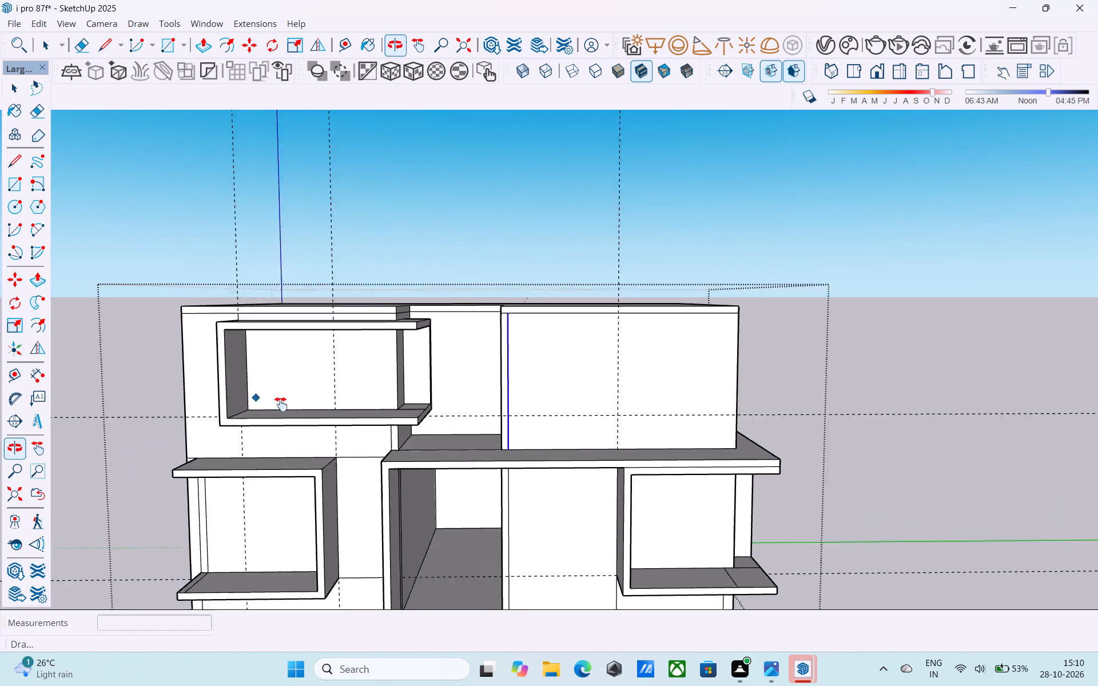
middle_click_drag(281, 404, 177, 390, "shift")
scroll(252, 397, "up", 8)
left_click(266, 400)
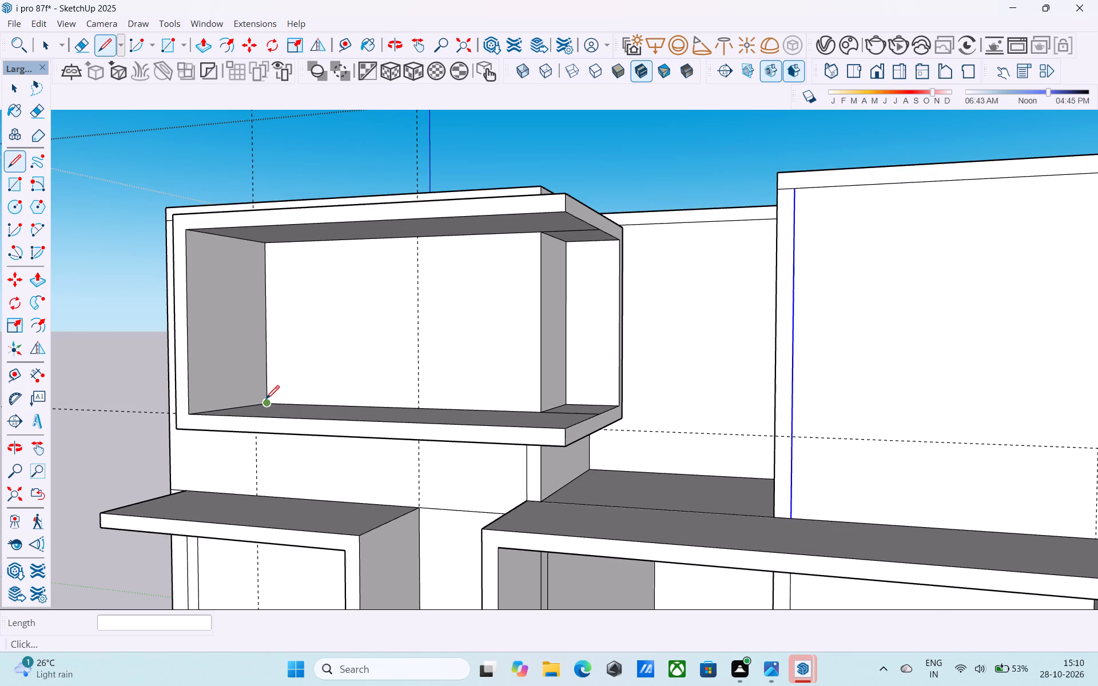
scroll(272, 352, "up", 1)
middle_click_drag(271, 352, 265, 350)
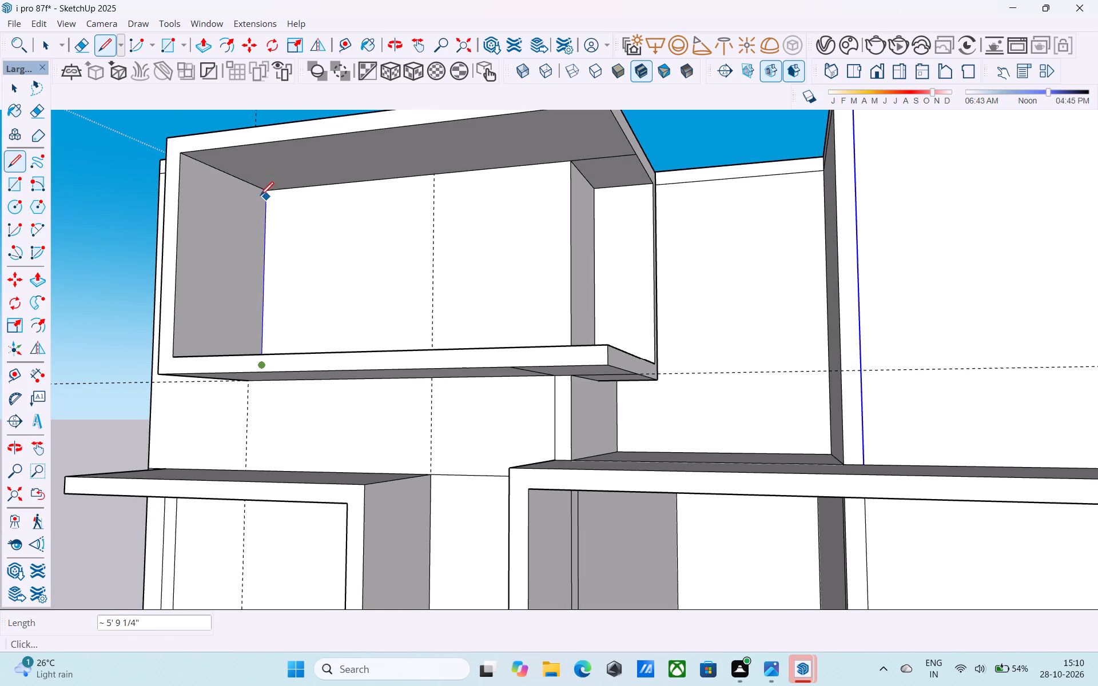
scroll(271, 192, "down", 9)
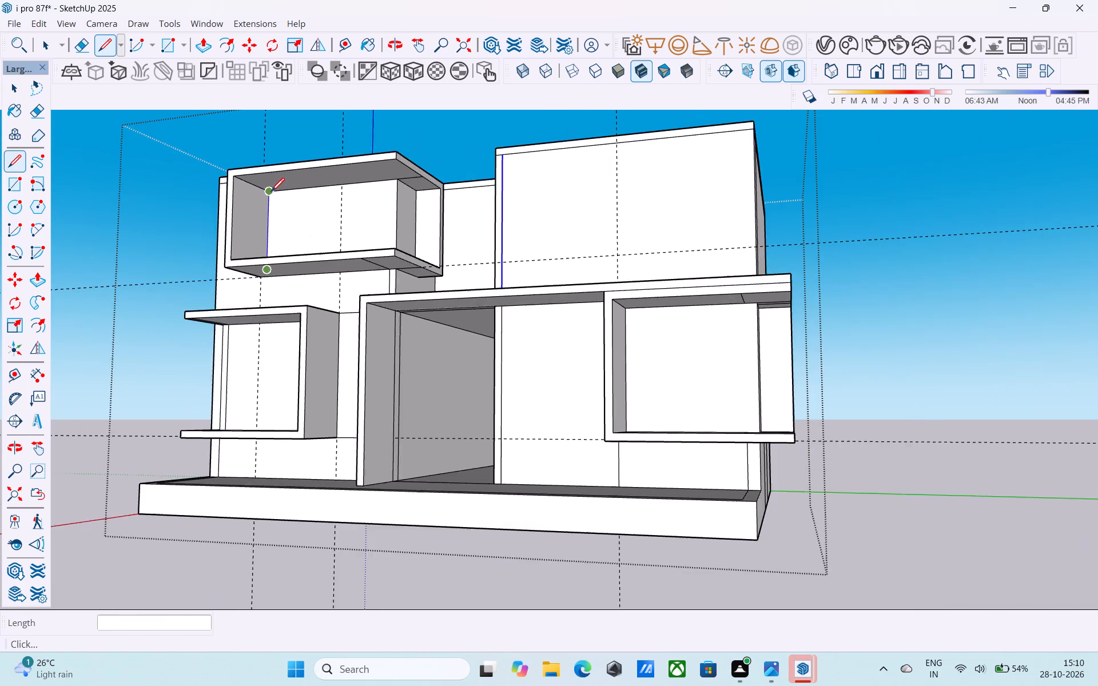
middle_click_drag(271, 193, 347, 134, "shift")
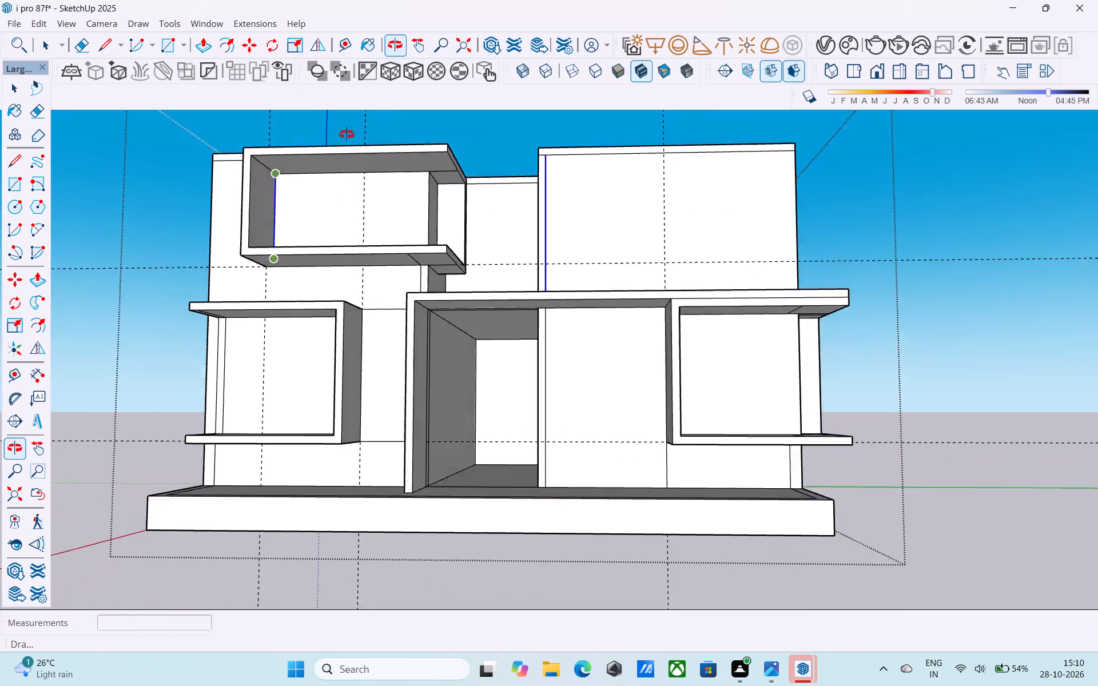
middle_click_drag(347, 134, 342, 115, "shift")
scroll(401, 234, "up", 2)
key("space")
Erase the leftover edges on the underside of the upper projecting frame's bottom slab.
scroll(424, 226, "up", 4)
key("e")
left_click_drag(427, 217, 394, 213)
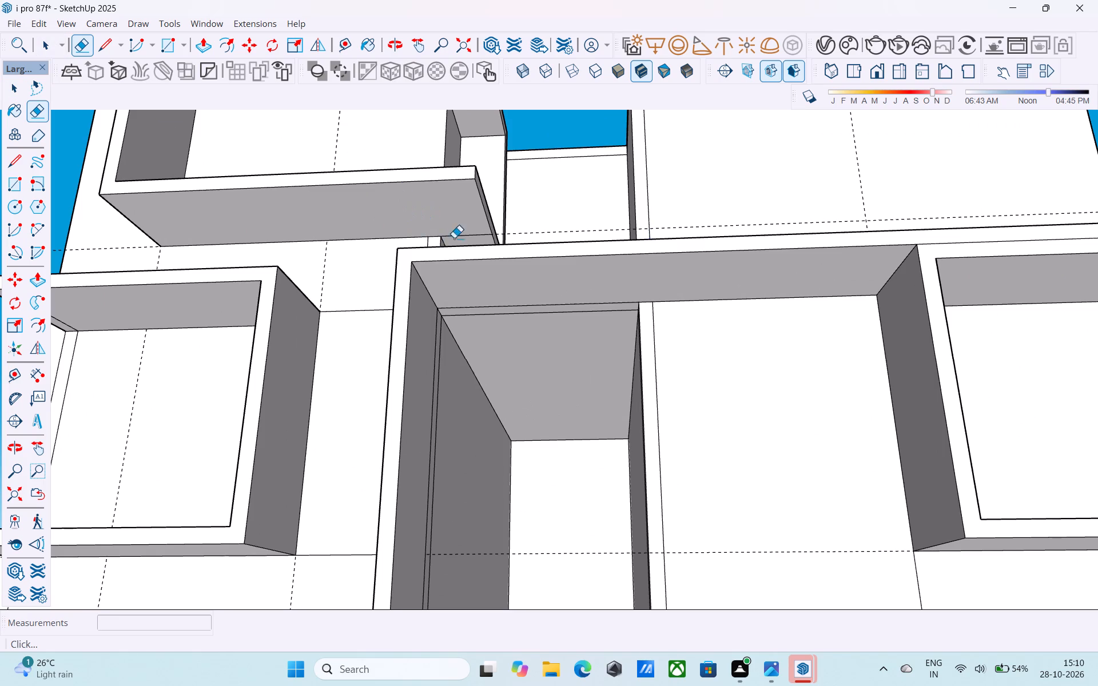
middle_click_drag(454, 238, 447, 252)
scroll(449, 252, "up", 4)
left_click_drag(455, 260, 458, 270)
scroll(458, 270, "down", 2)
middle_click_drag(458, 272, 446, 296)
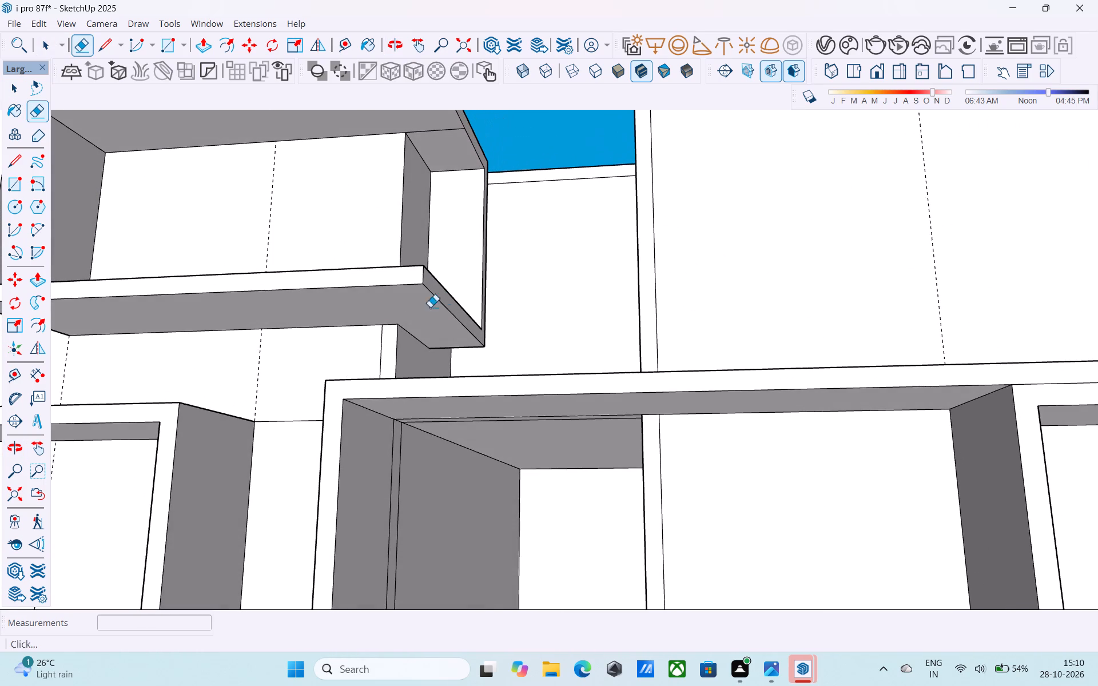
Push/Pull the underside of the upper projecting frame's bottom slab down 2'.
key("space")
left_click(372, 308)
key("p")
left_click(370, 308)
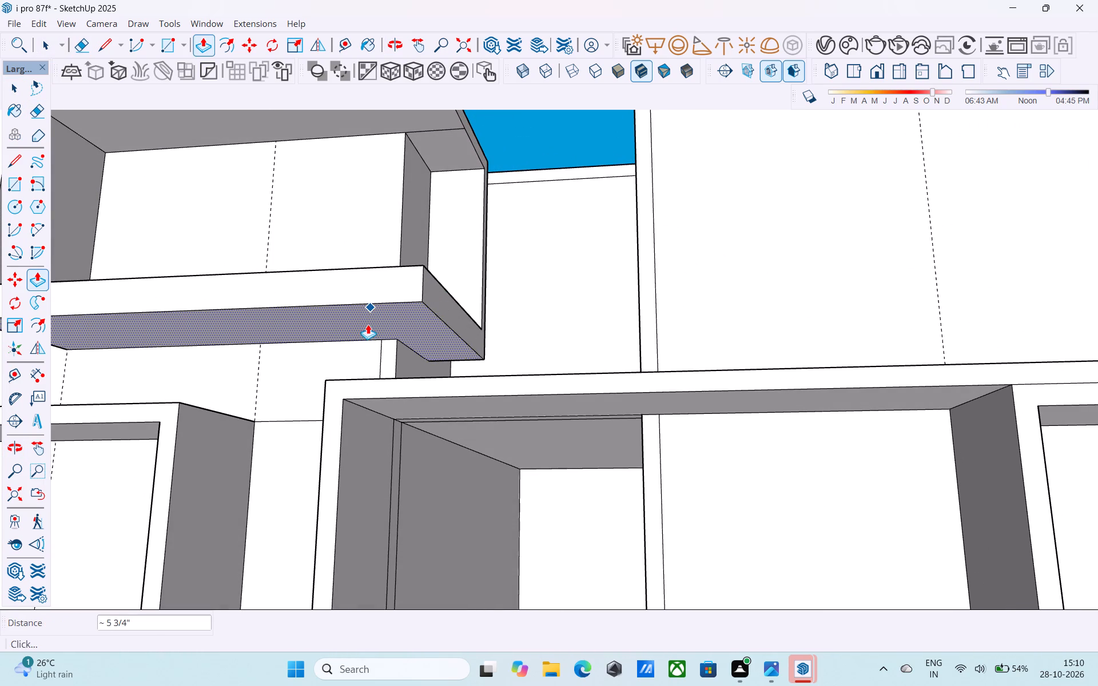
middle_click_drag(367, 325, 519, 353)
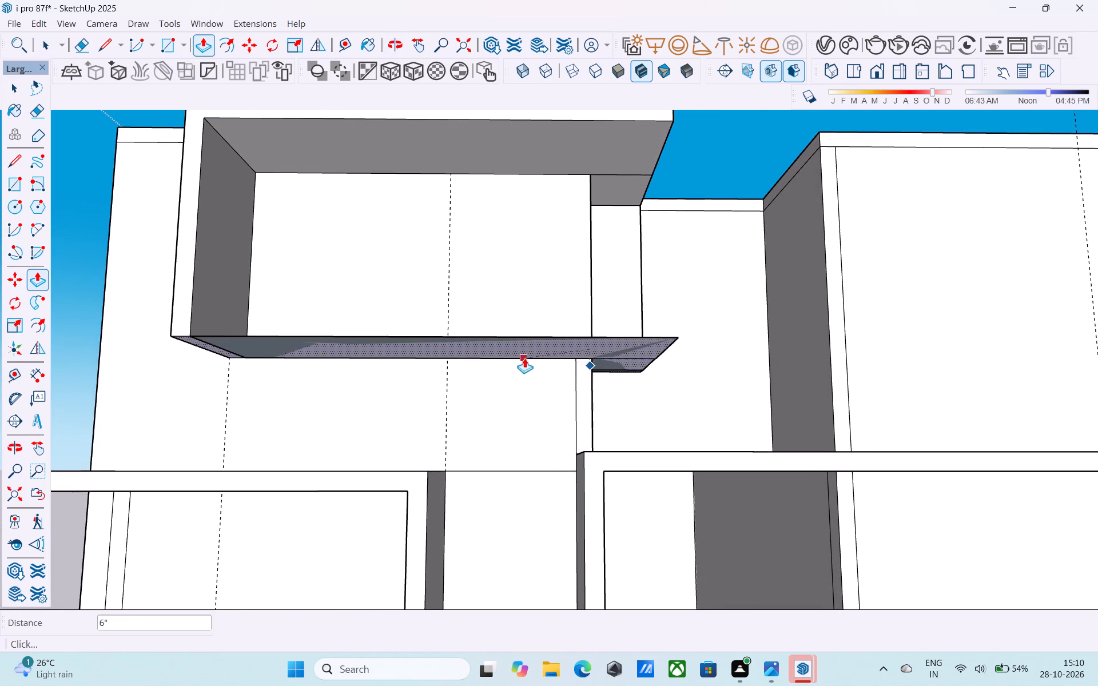
type("2'")
key("Return")
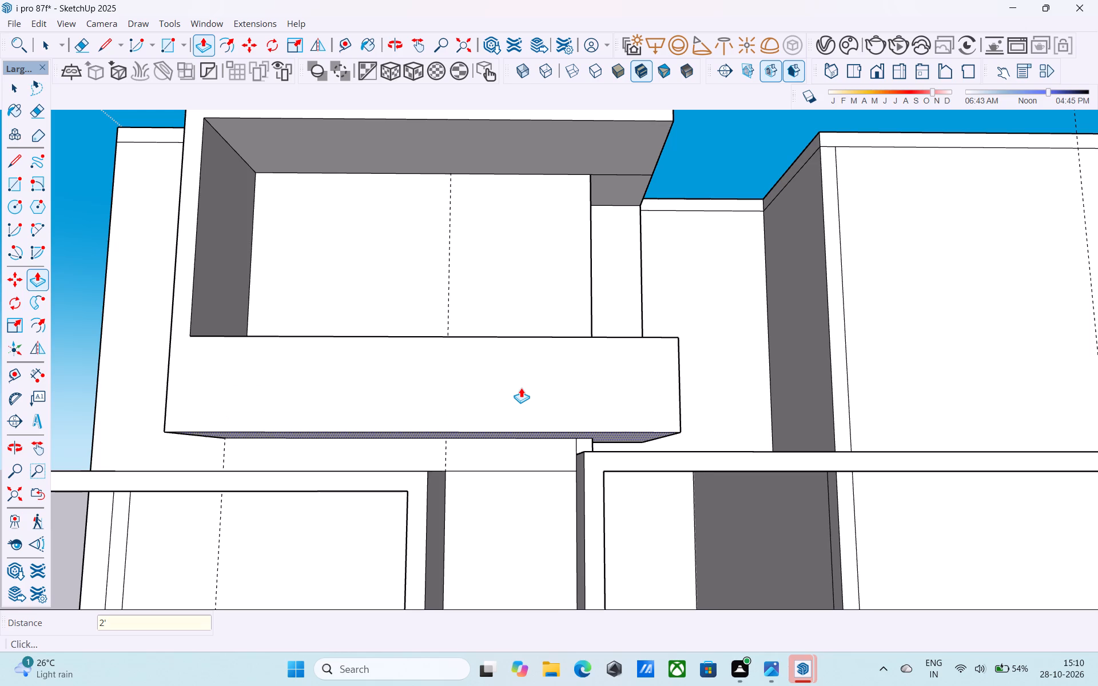
Erase the leftover edge across the top surface of the frame's bottom slab near the wall corner.
scroll(521, 388, "down", 3)
middle_click_drag(521, 388, 474, 643, "shift")
key("space")
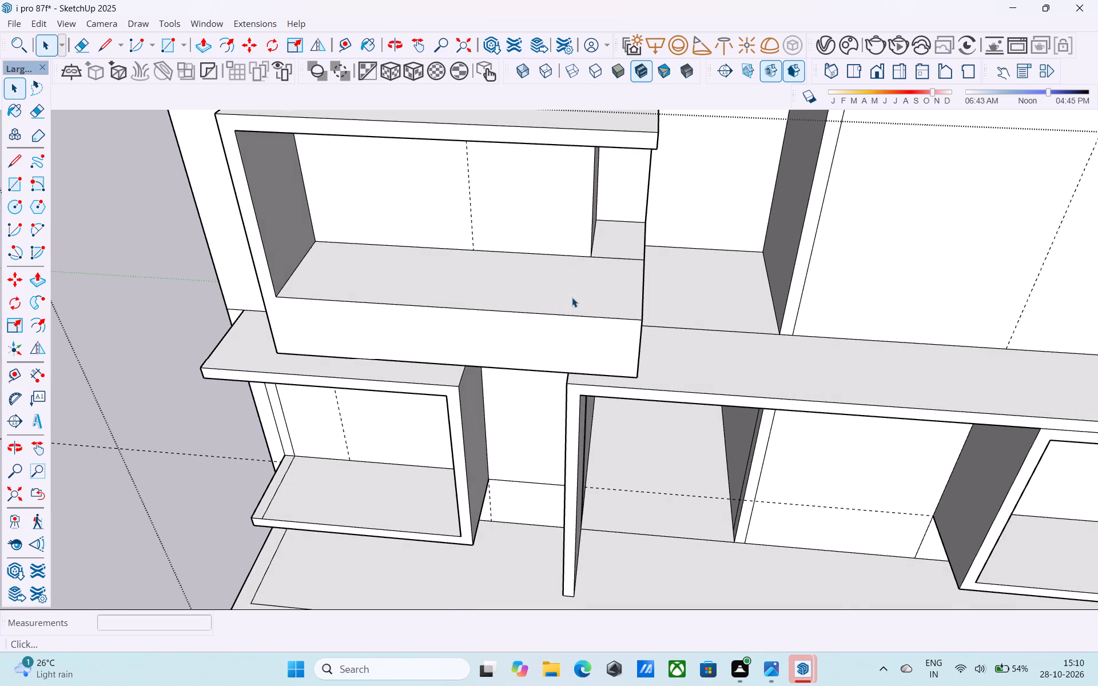
scroll(572, 297, "up", 3)
key("e")
left_click_drag(623, 248, 624, 242)
key("space")
Push/Pull the top surface of the upper projecting frame's bottom slab down 2'.
left_click(590, 292)
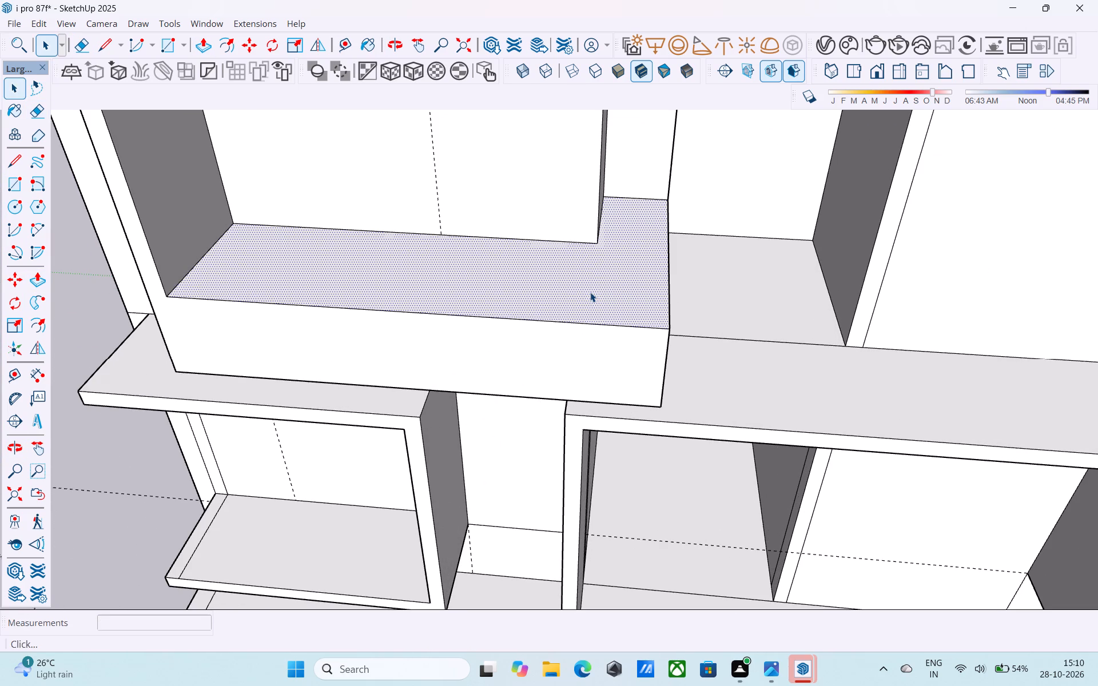
key("p")
left_click(590, 292)
type("2'")
key("Return")
scroll(602, 335, "down", 6)
middle_click_drag(592, 345, 591, 363, "shift")
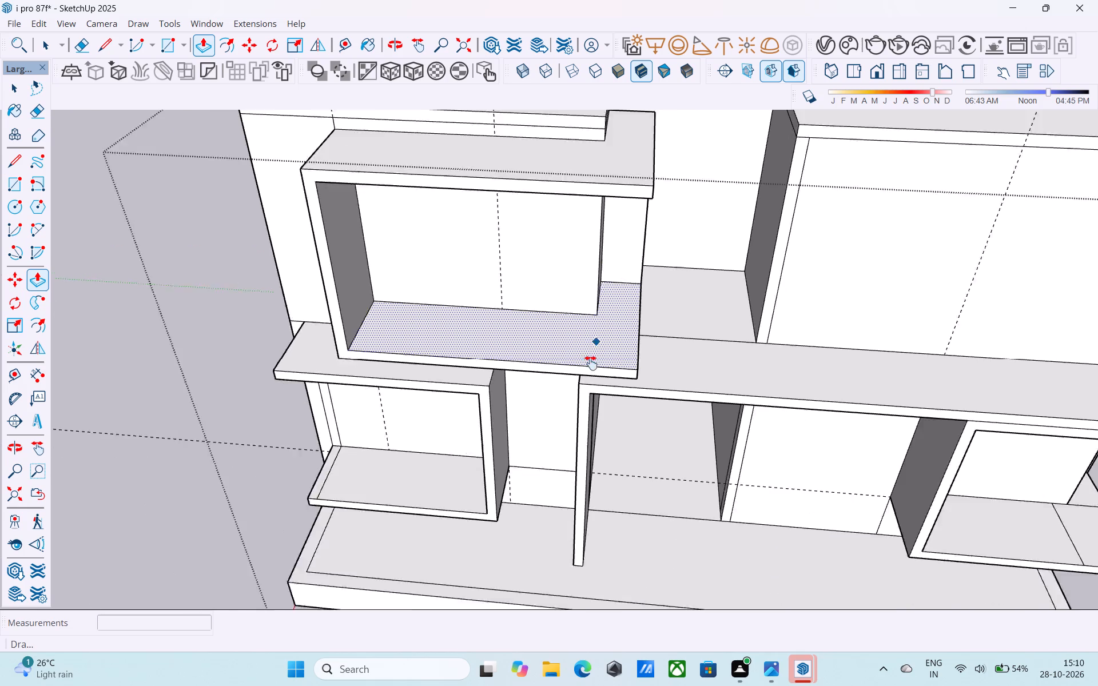
middle_click_drag(591, 363, 404, 257, "shift")
middle_click_drag(440, 273, 587, 358, "shift")
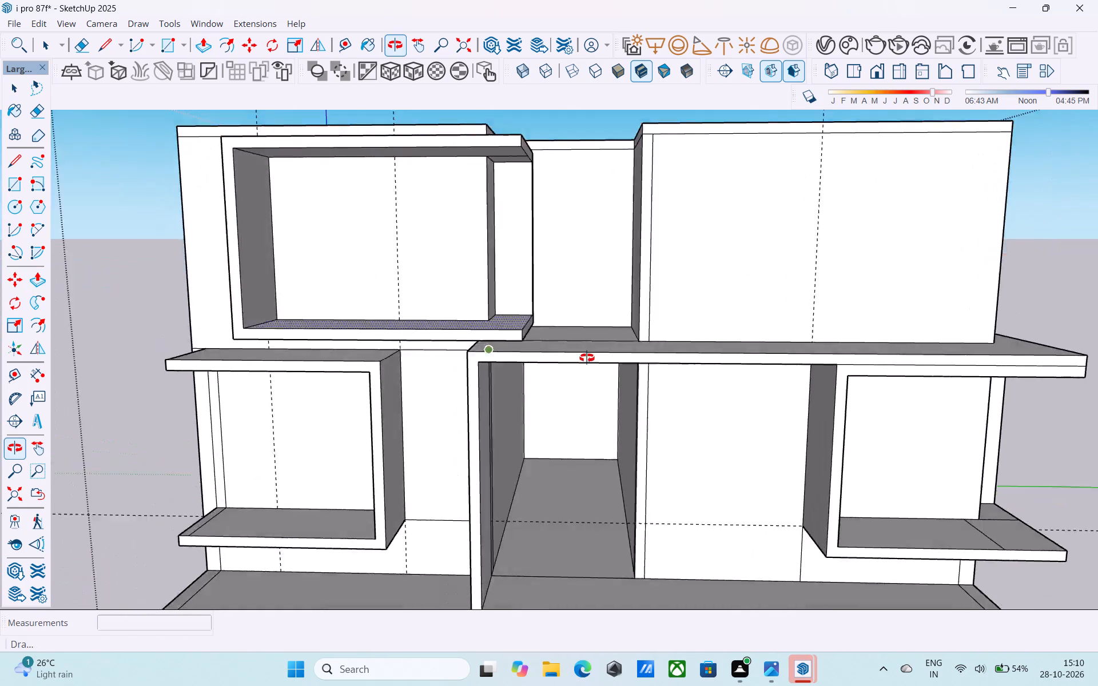
Check the vertical gap between the upper projecting frame's bottom slab and the entrance canopy slab at the wall corner.
middle_click_drag(587, 358, 717, 353, "shift")
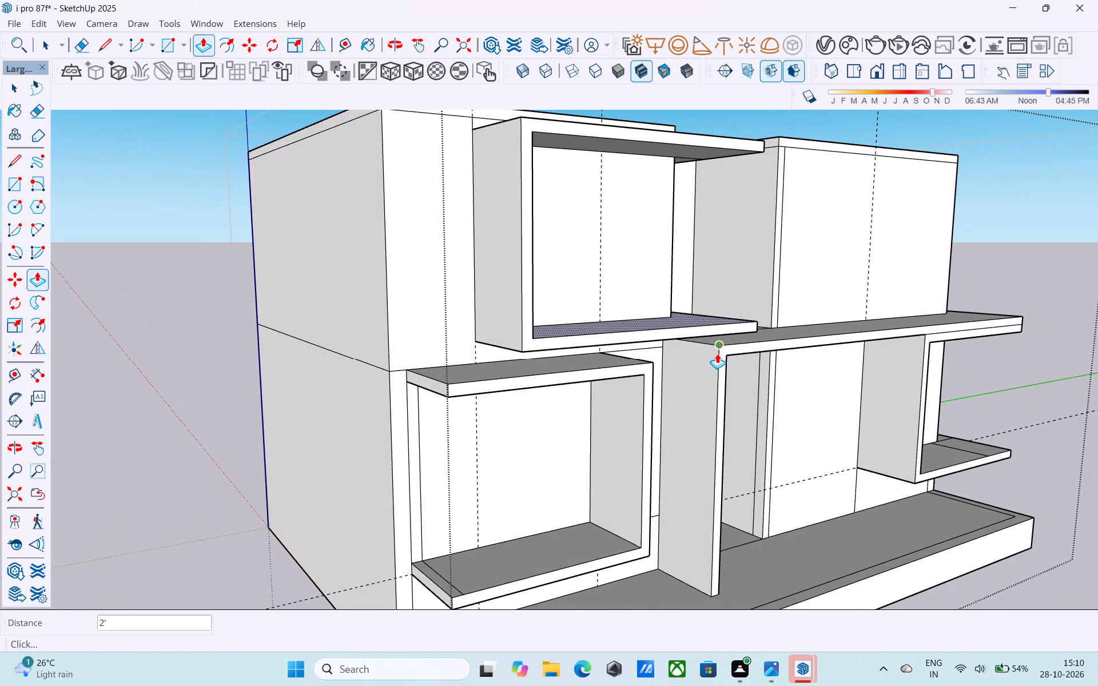
middle_click_drag(711, 362, 542, 323)
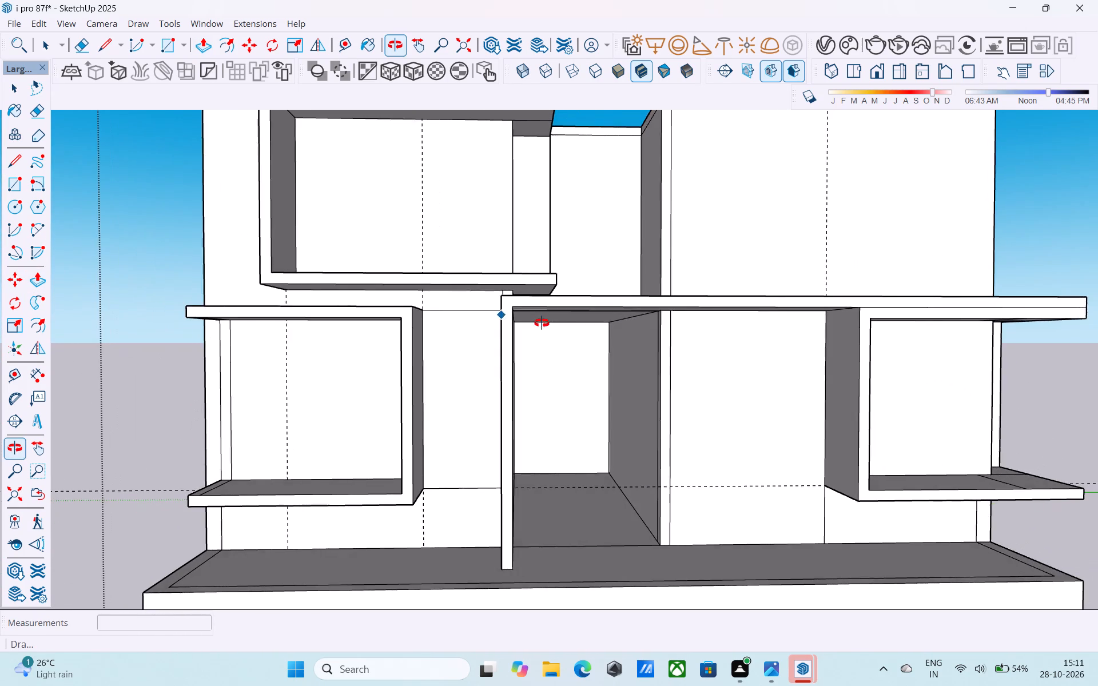
middle_click_drag(542, 323, 541, 324)
middle_click_drag(577, 308, 308, 353)
scroll(288, 340, "up", 10)
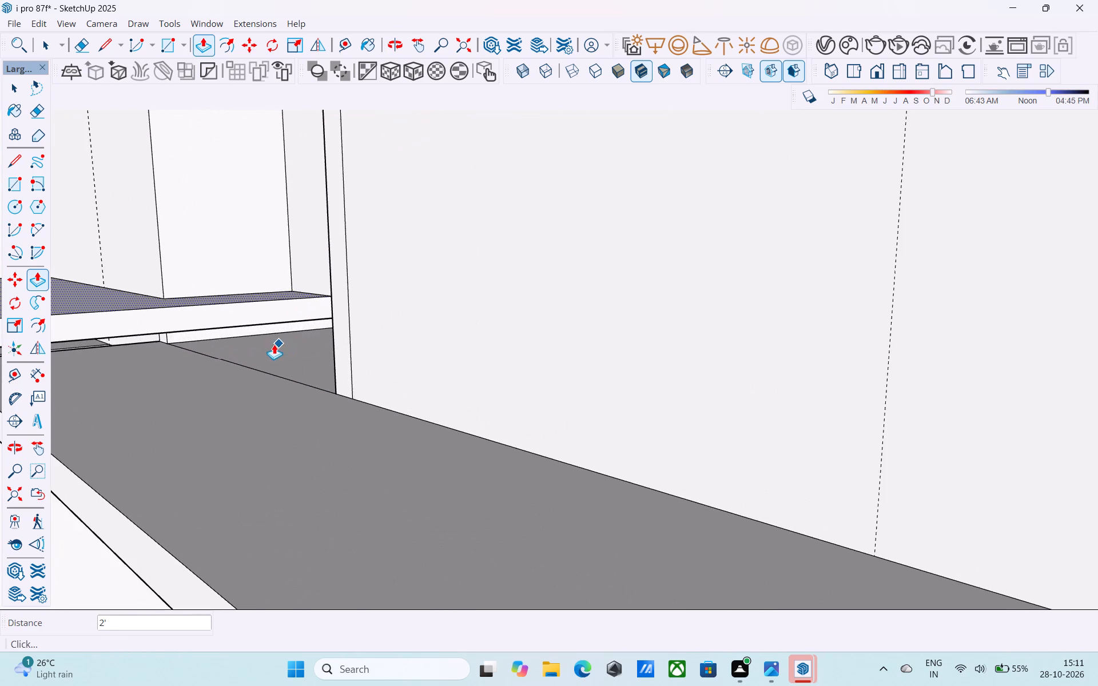
middle_click_drag(273, 344, 650, 244, "shift")
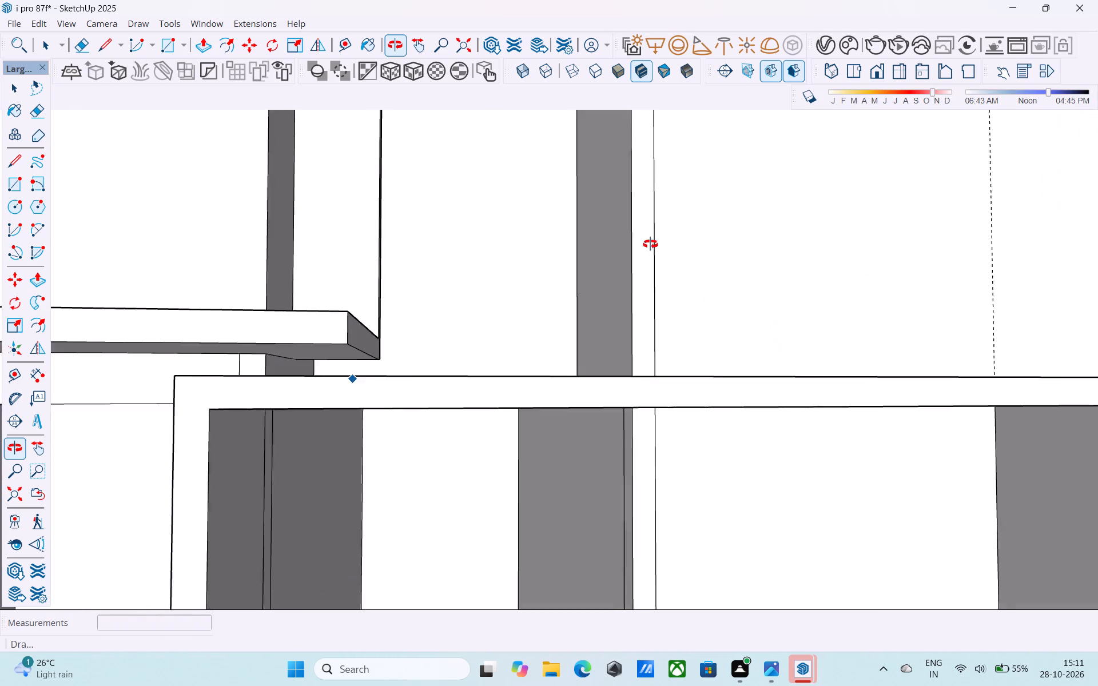
middle_click_drag(650, 244, 299, 248, "shift")
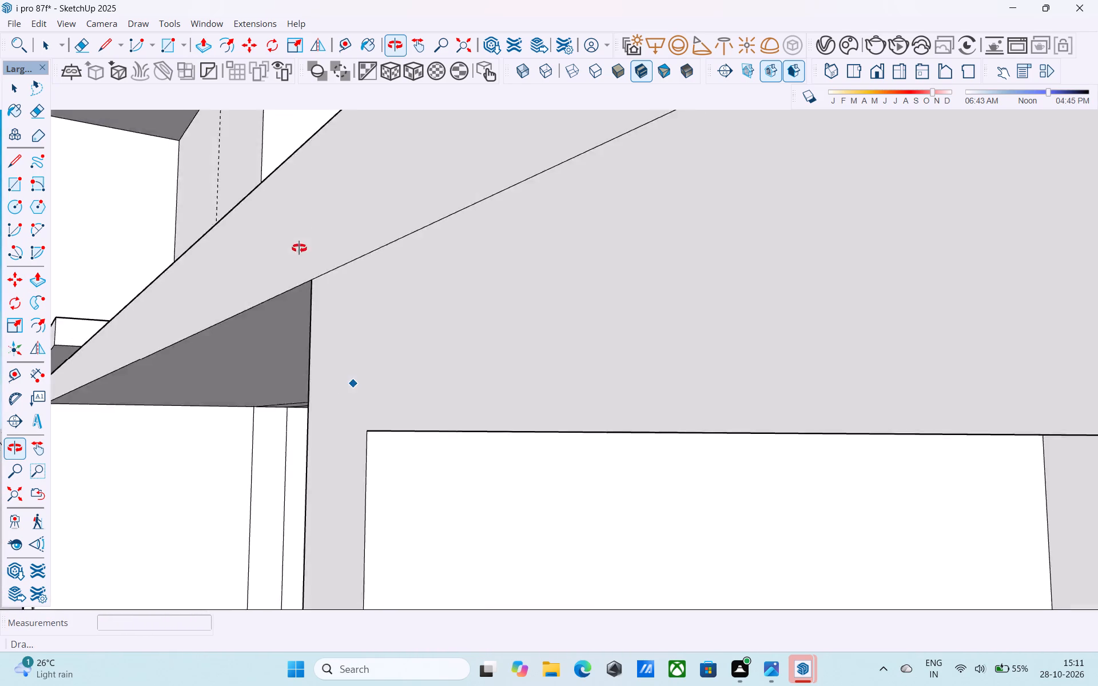
middle_click_drag(299, 248, 261, 309, "shift")
scroll(224, 329, "up", 4)
middle_click_drag(245, 442, 443, 378)
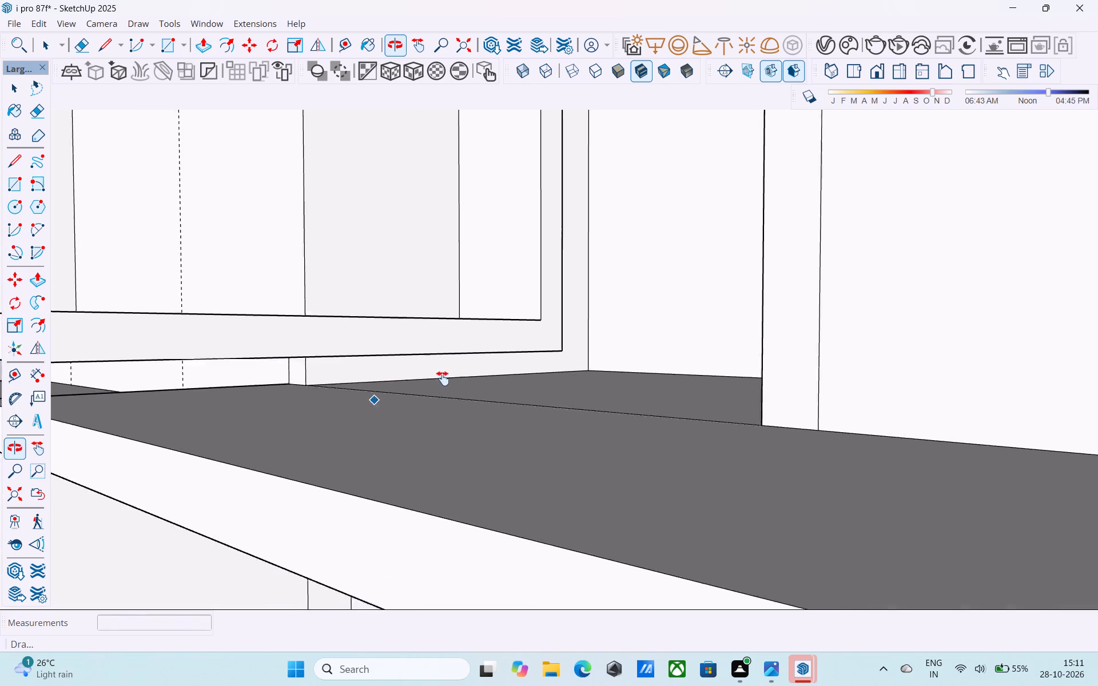
middle_click_drag(443, 378, 464, 349)
scroll(403, 353, "up", 1)
middle_click_drag(384, 366, 401, 383)
middle_click_drag(350, 365, 386, 400)
key("l")
scroll(322, 333, "up", 2)
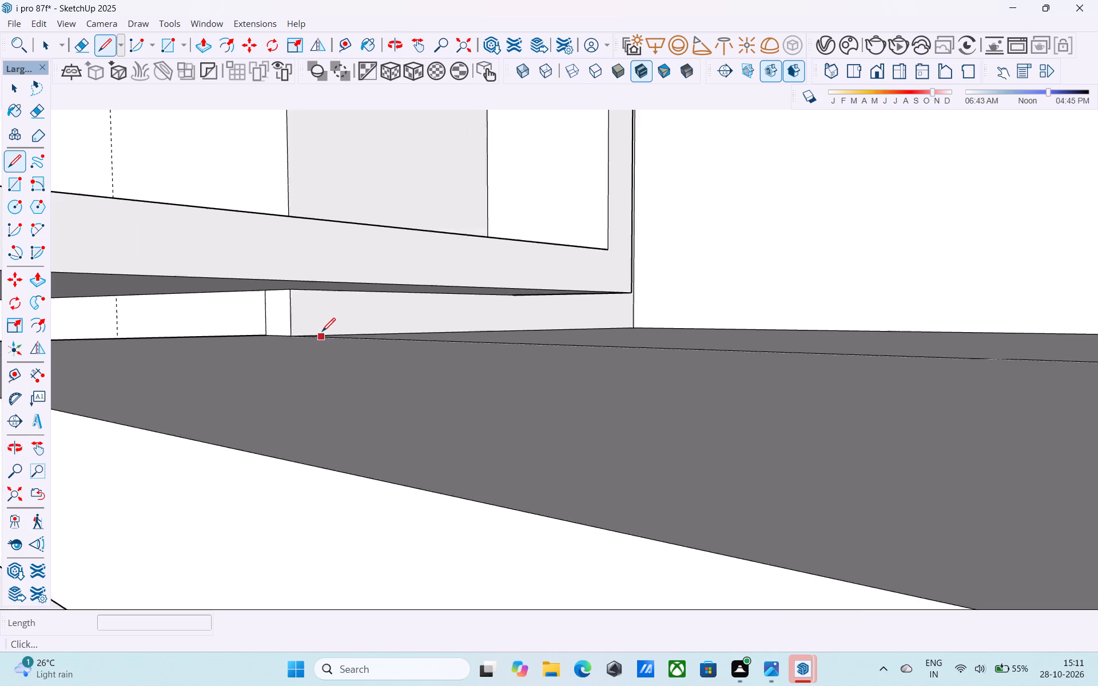
scroll(322, 333, "up", 2)
left_click(286, 334)
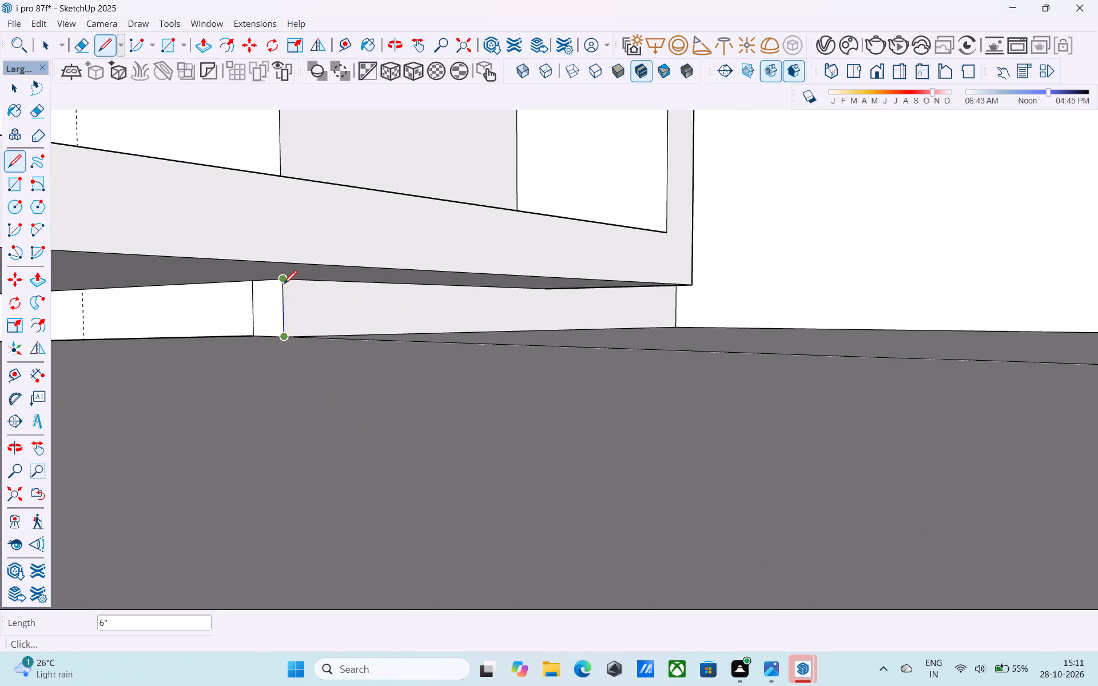
scroll(283, 278, "down", 17)
key("space")
Copy the bottom front edge of the upper-floor block above the canopy 6" up its wall.
middle_click_drag(280, 297, 355, 322)
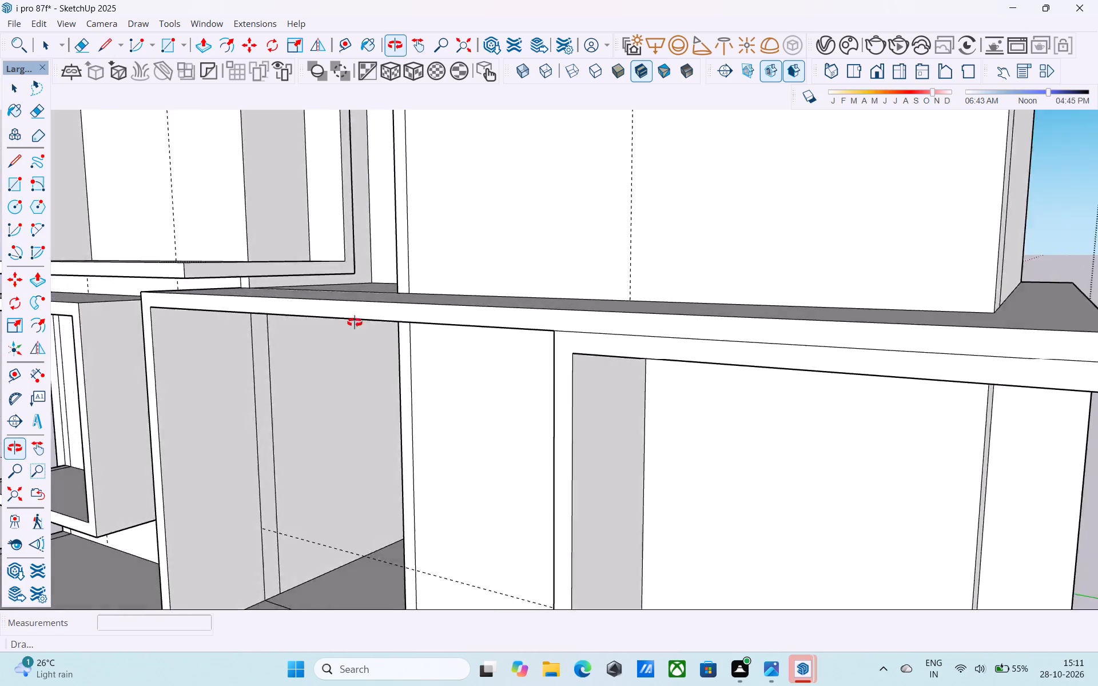
middle_click_drag(355, 322, 463, 336)
middle_click_drag(494, 328, 505, 423, "shift")
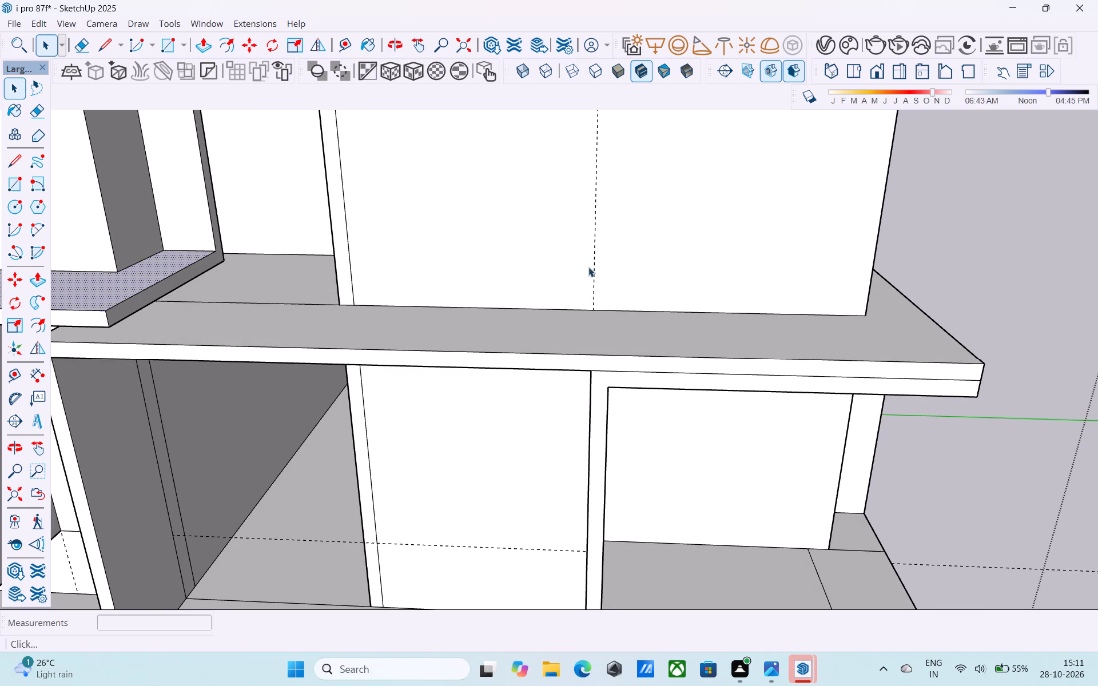
scroll(576, 294, "down", 5)
middle_click_drag(576, 294, 495, 386)
scroll(494, 398, "up", 4)
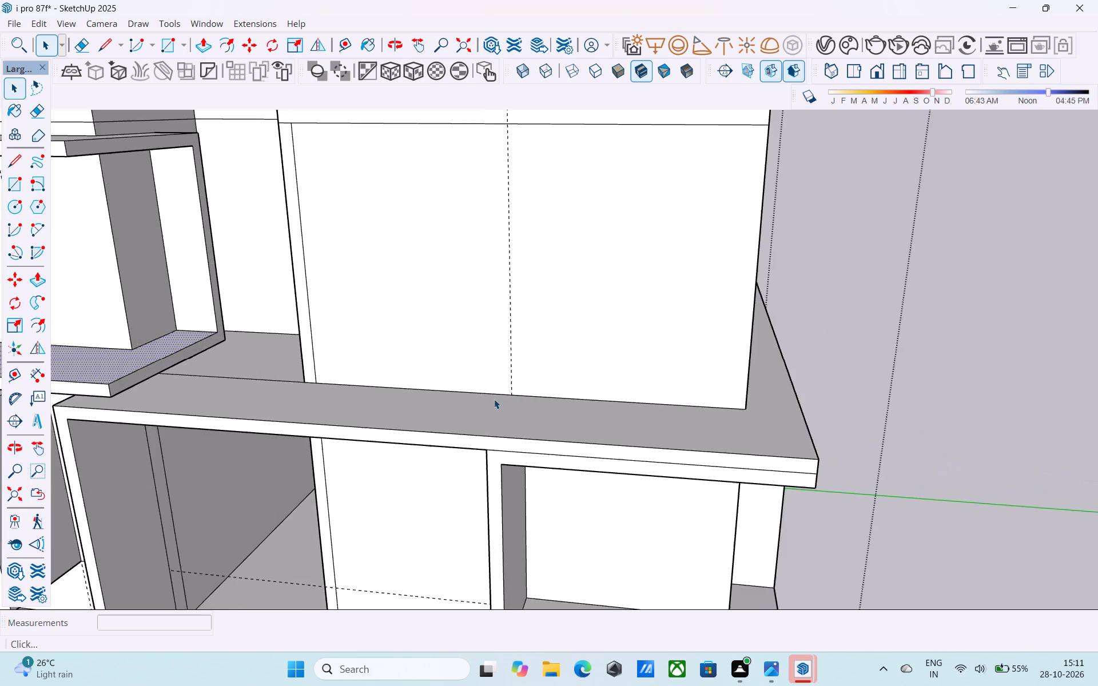
left_click(518, 394)
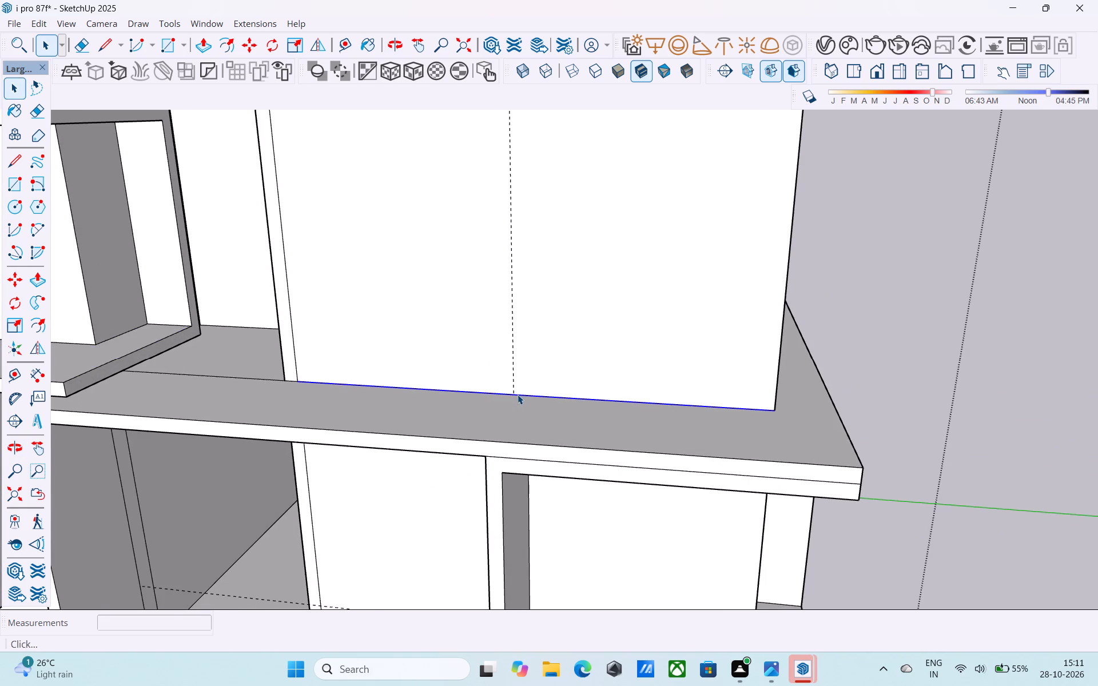
scroll(518, 394, "down", 3)
middle_click_drag(518, 394, 369, 382)
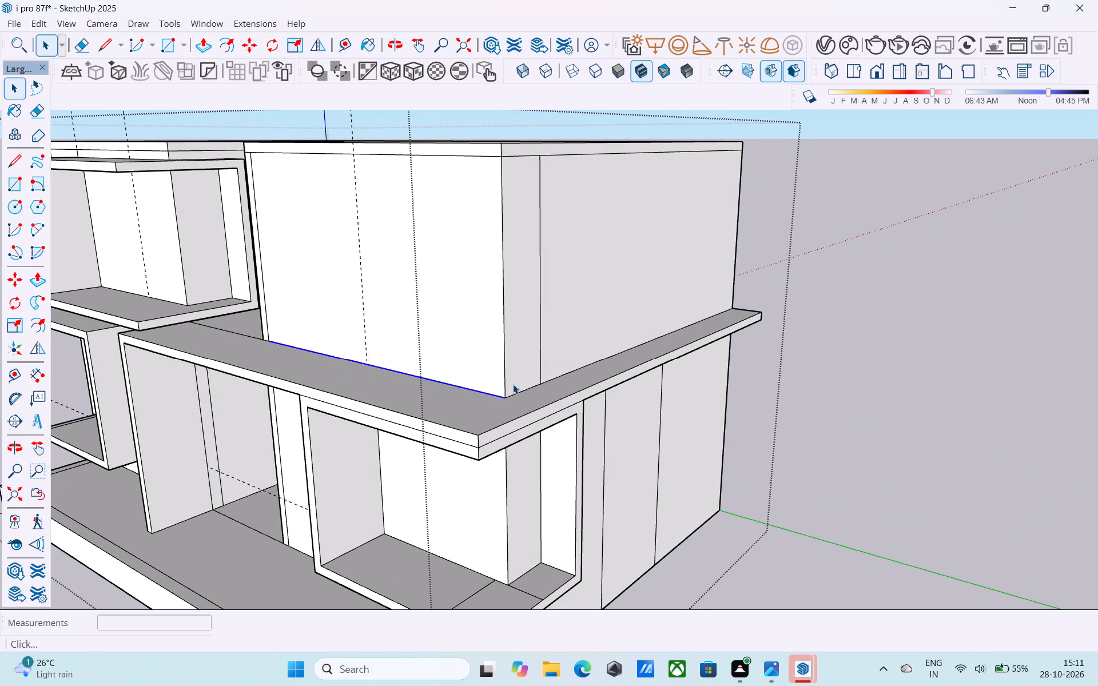
key("m")
scroll(506, 392, "up", 3)
left_click(504, 397)
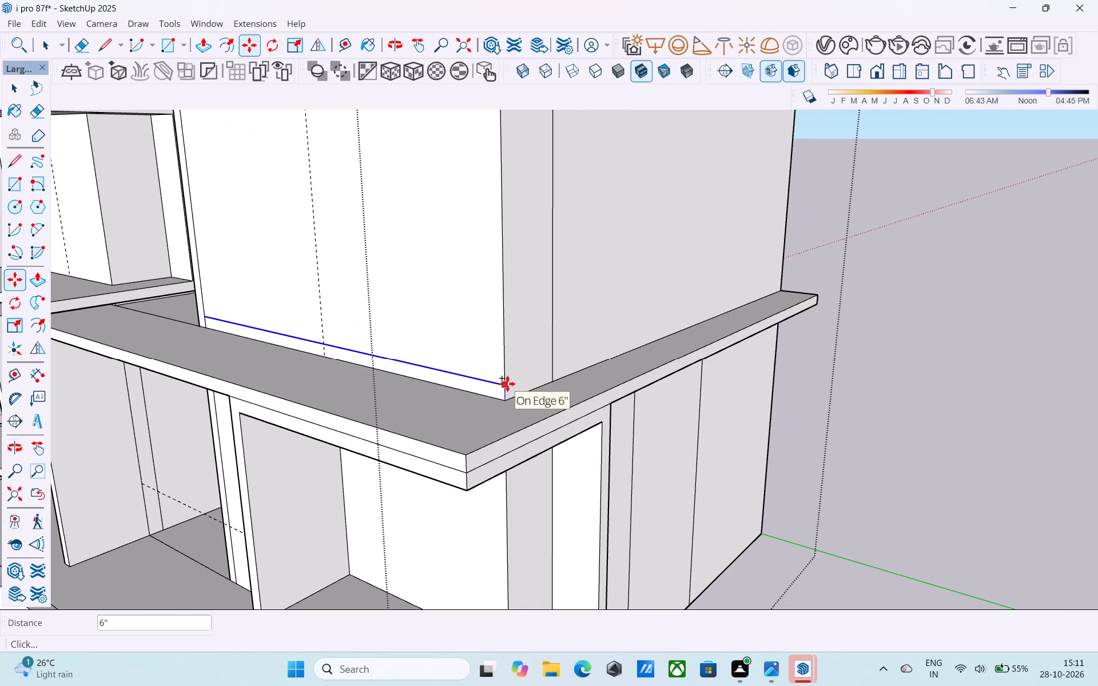
left_click(507, 384)
Copy the raised edge on the same front wall upward again along the wall's corner.
scroll(508, 383, "down", 5)
middle_click_drag(508, 383, 531, 381)
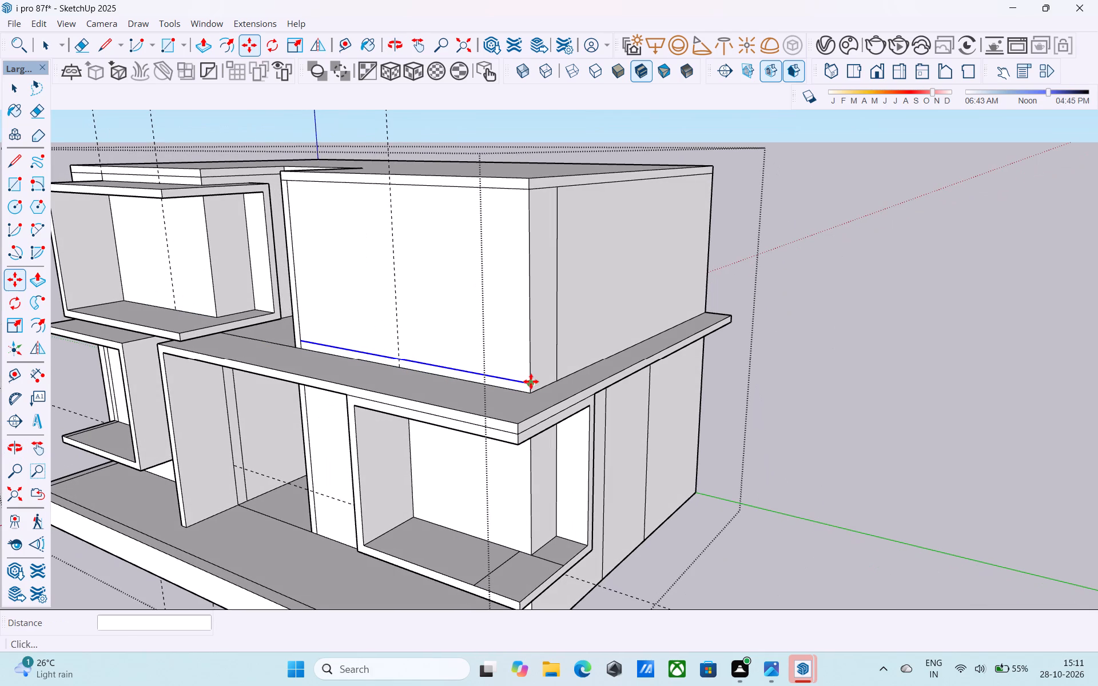
middle_click_drag(531, 381, 571, 377)
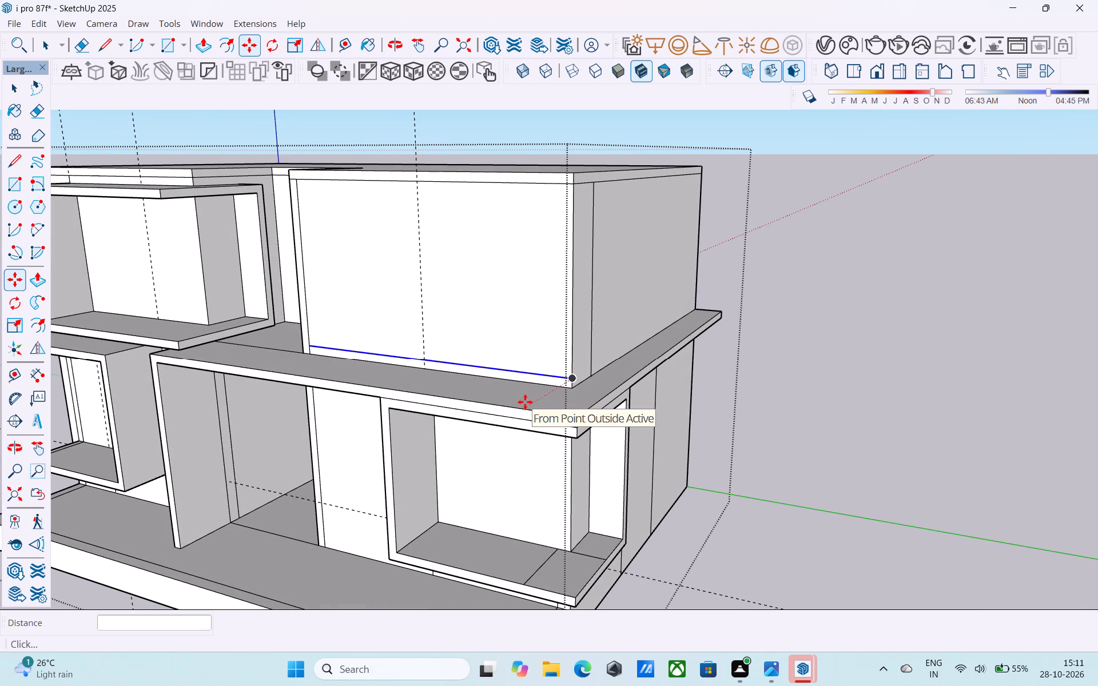
middle_click_drag(530, 397, 535, 393)
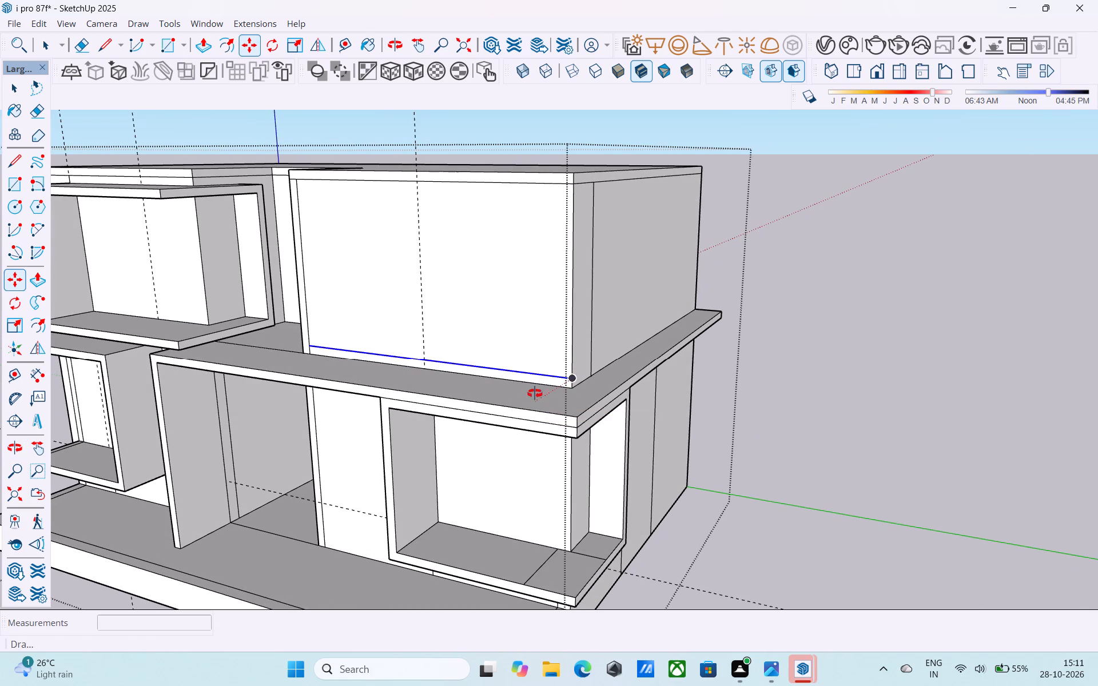
middle_click_drag(535, 393, 571, 400)
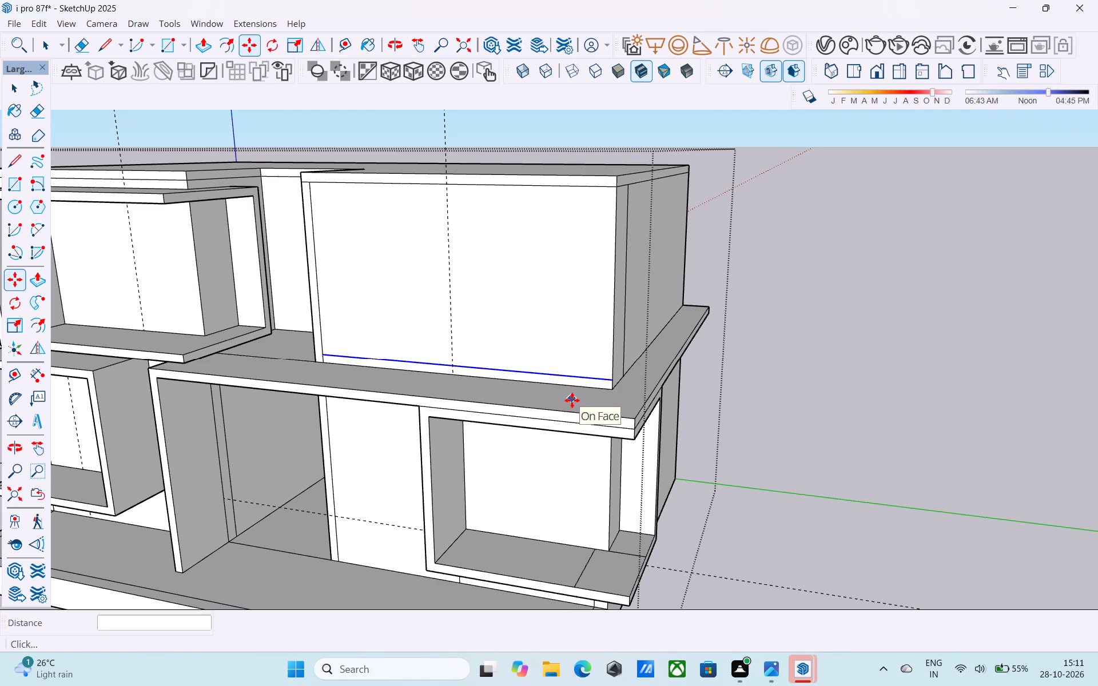
scroll(572, 400, "down", 3)
middle_click_drag(572, 400, 607, 402)
middle_click_drag(428, 381, 457, 381)
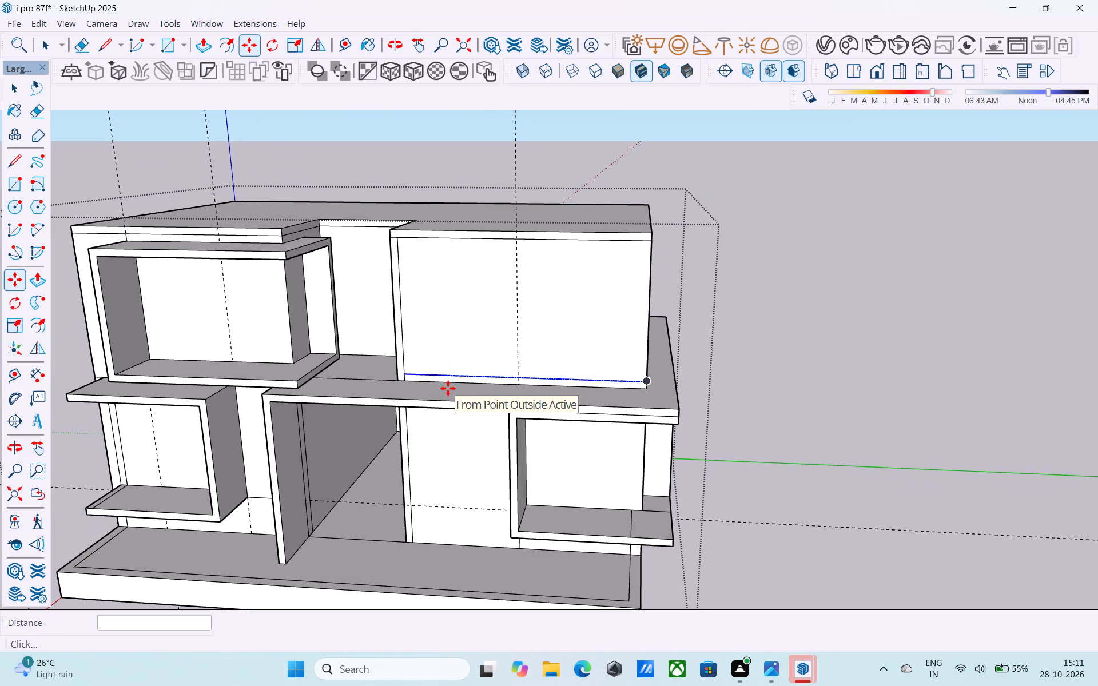
middle_click_drag(448, 388, 348, 376)
scroll(582, 376, "up", 4)
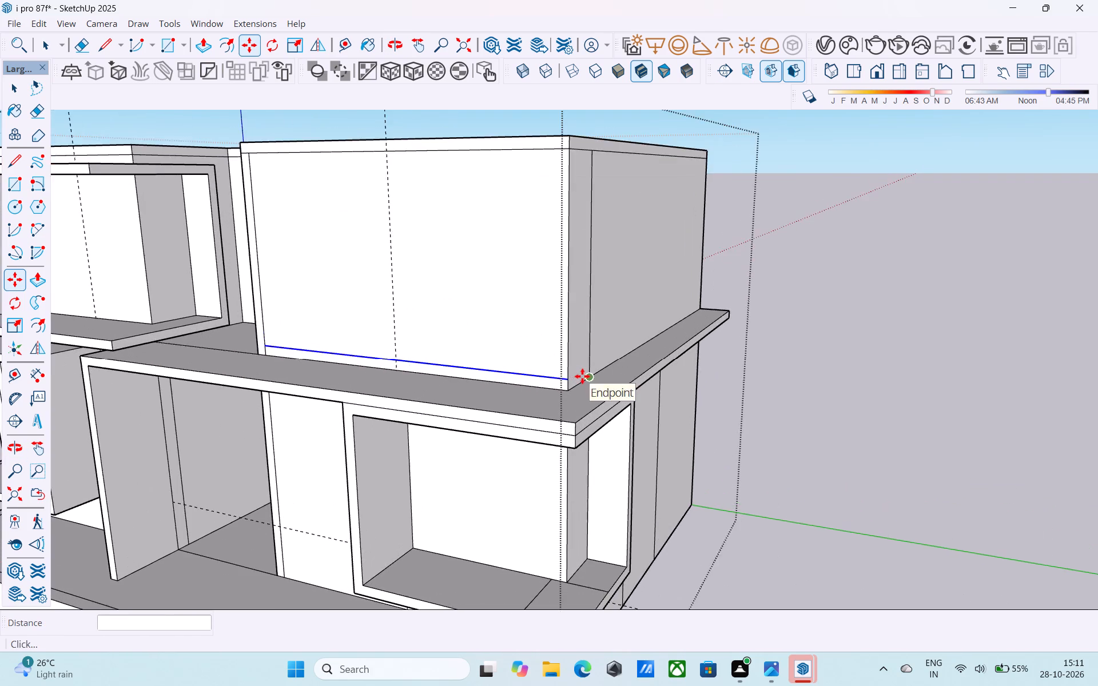
scroll(582, 376, "up", 4)
left_click(562, 383)
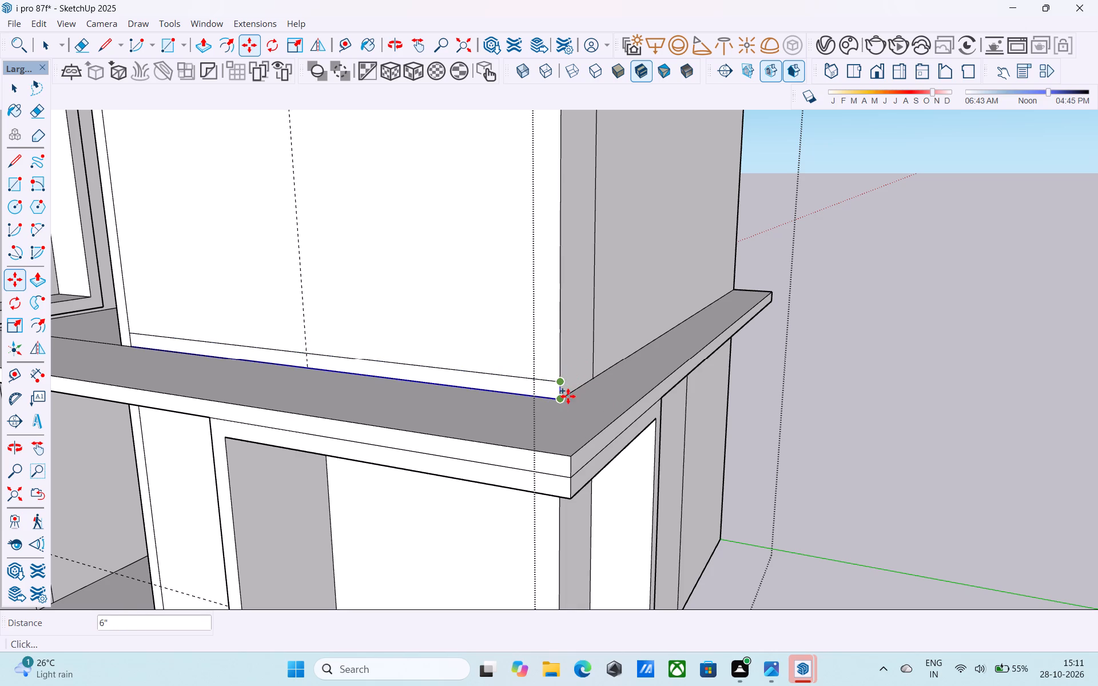
left_click(561, 366)
Push/Pull the rear outer face of the ground-floor frame's upright beneath the canopy outward 2' along the side wall.
scroll(561, 367, "down", 5)
middle_click_drag(561, 367, 662, 368)
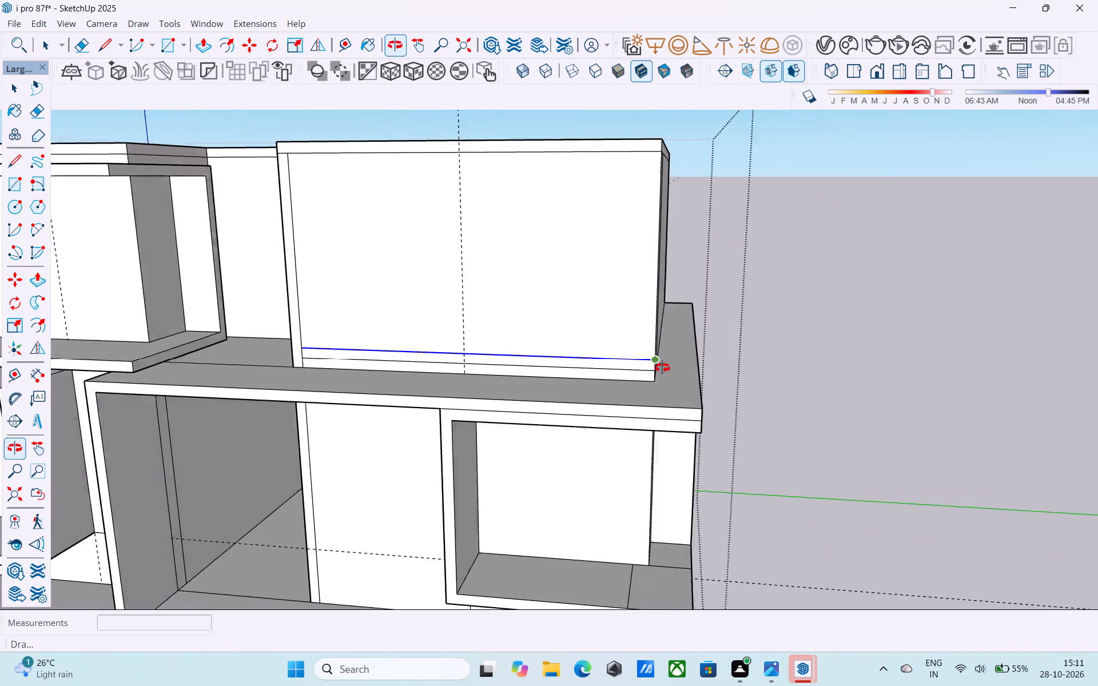
middle_click_drag(662, 368, 627, 380)
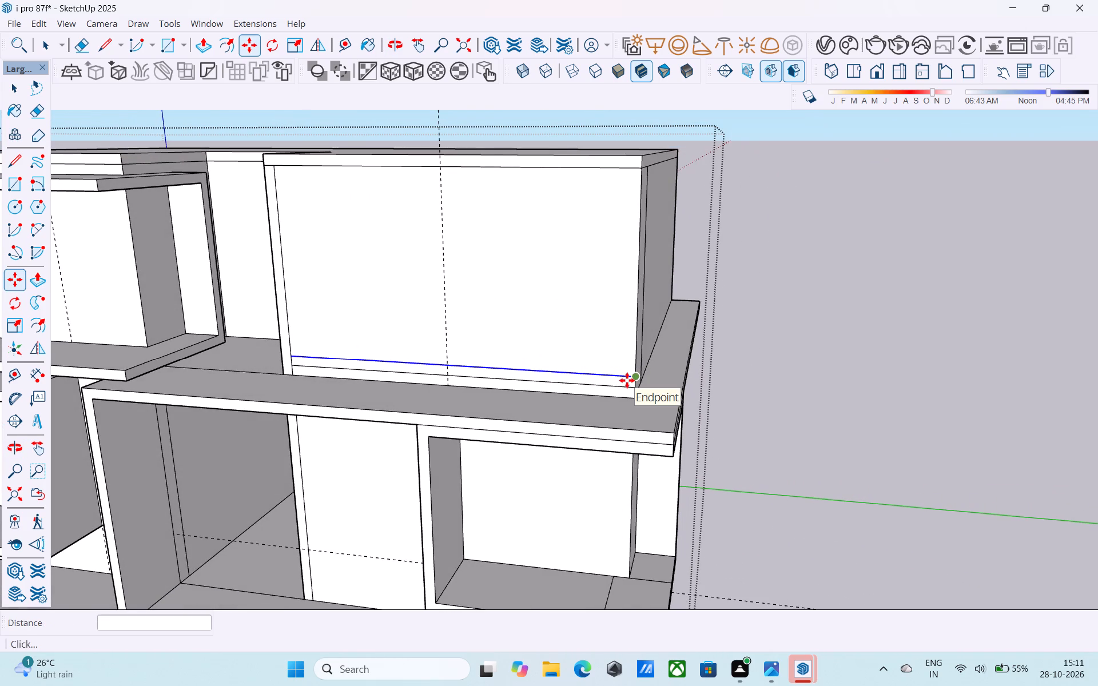
middle_click_drag(627, 380, 504, 381)
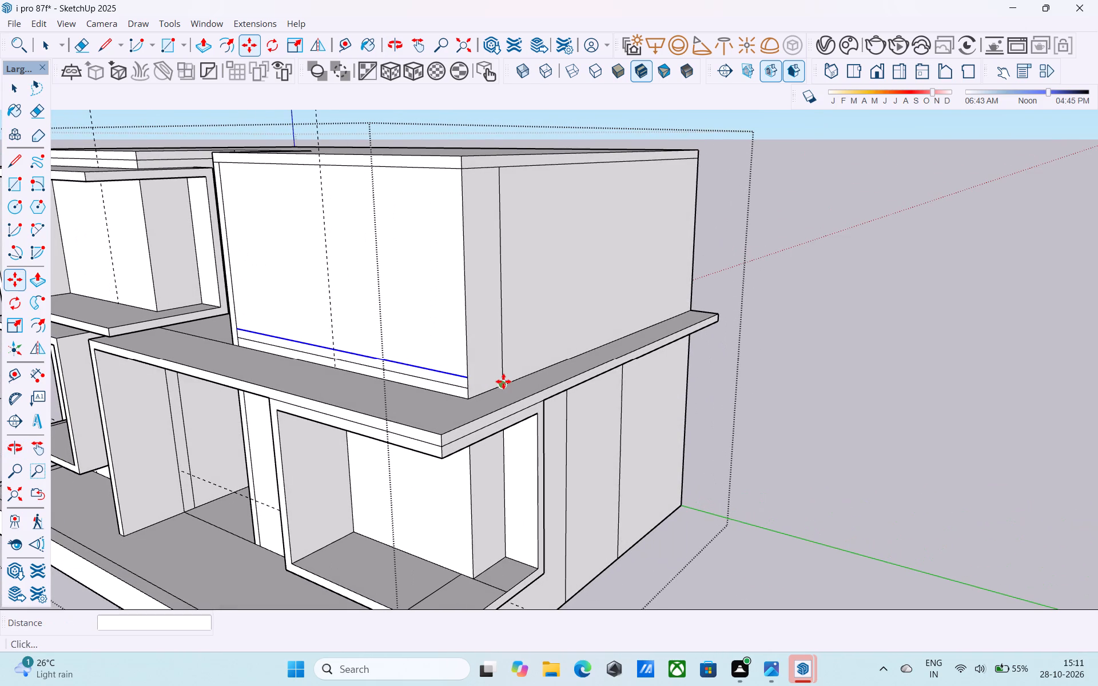
scroll(503, 381, "down", 2)
middle_click_drag(502, 381, 375, 386)
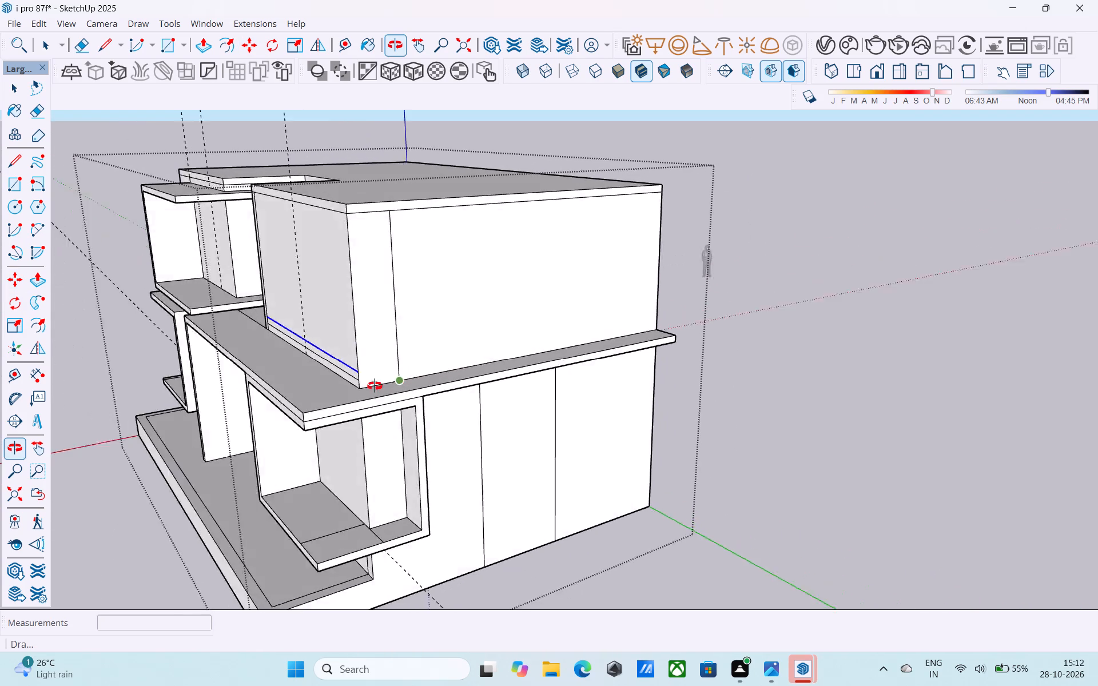
middle_click_drag(375, 386, 456, 388)
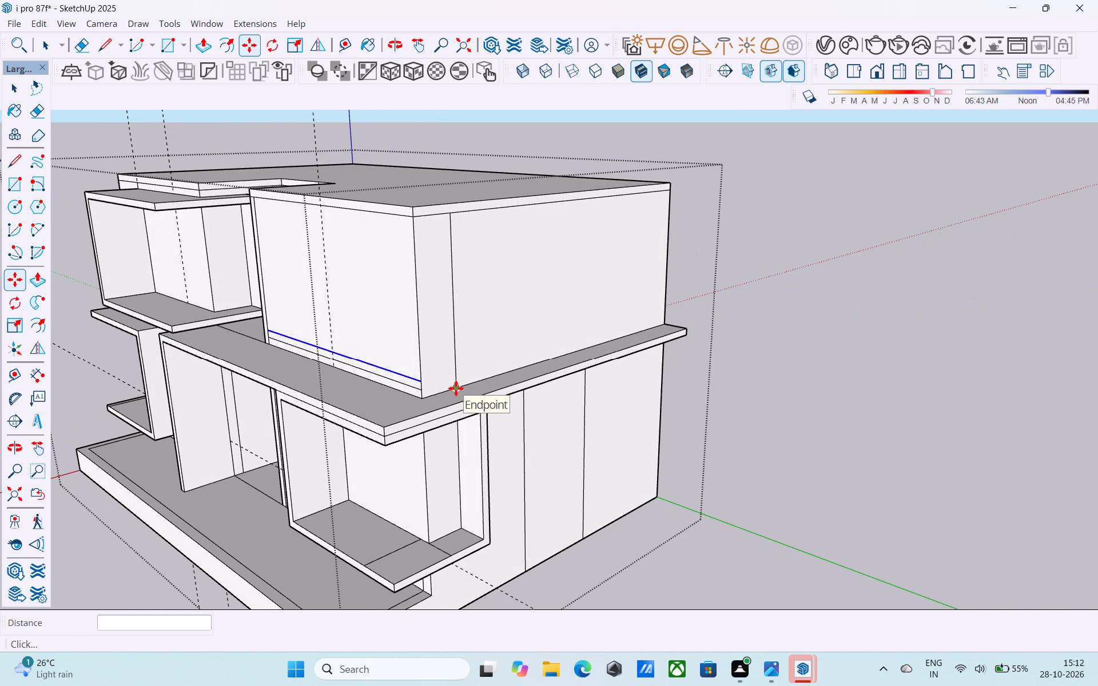
scroll(456, 388, "up", 4)
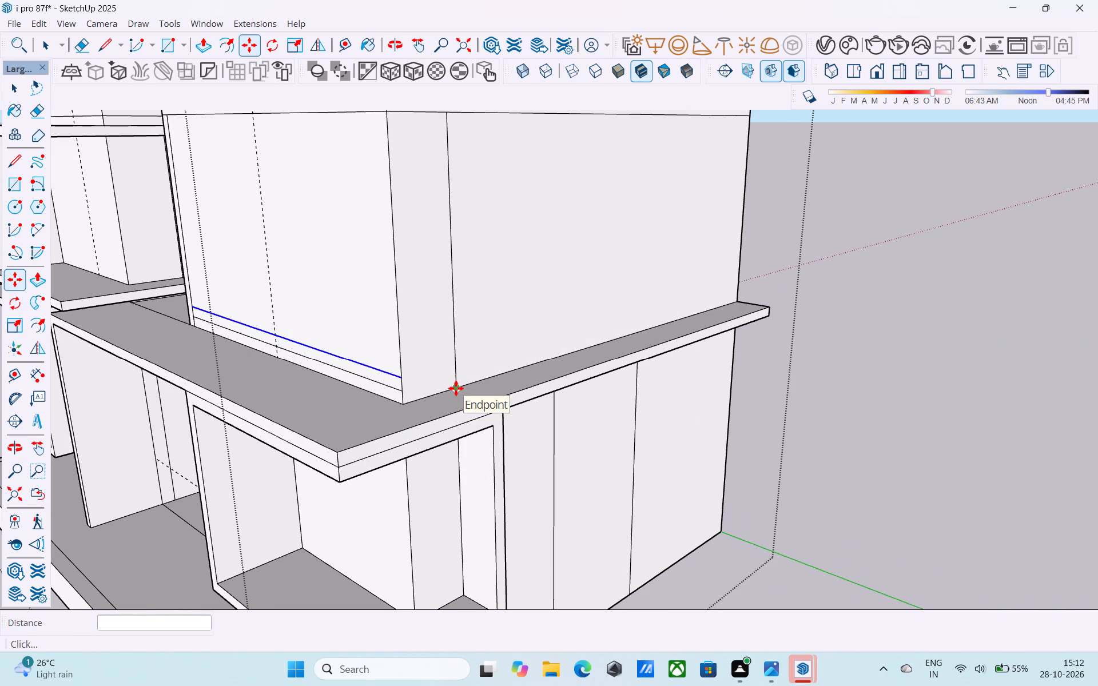
scroll(456, 388, "up", 3)
scroll(456, 388, "down", 5)
middle_click_drag(456, 388, 392, 366)
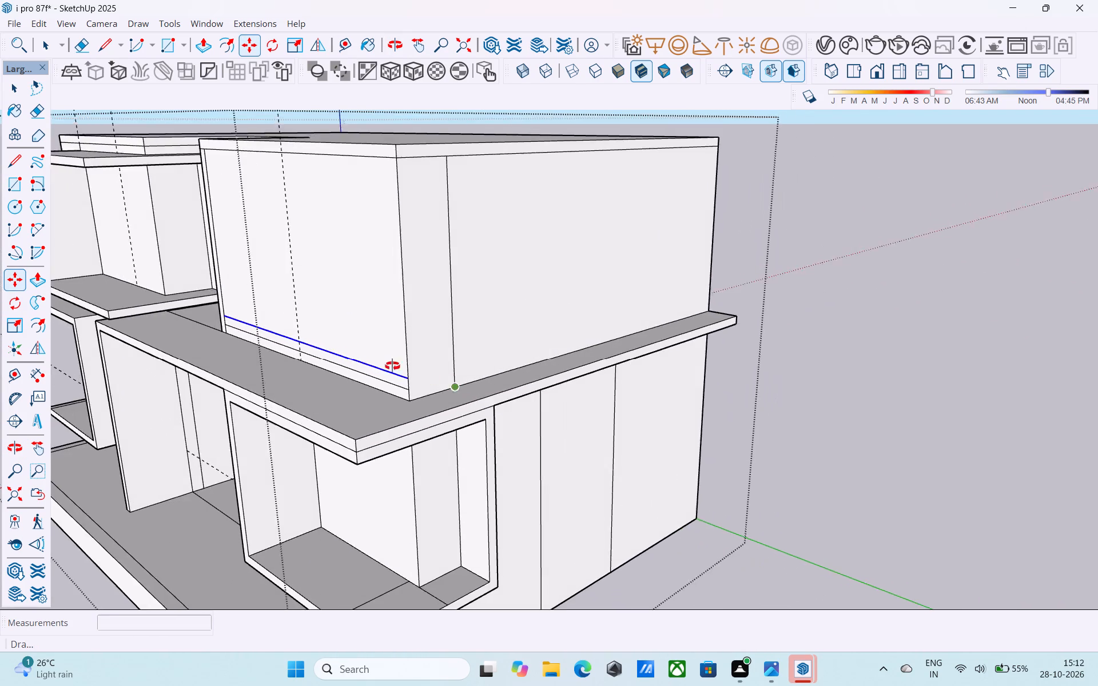
middle_click_drag(392, 366, 420, 269)
middle_click_drag(430, 378, 132, 380)
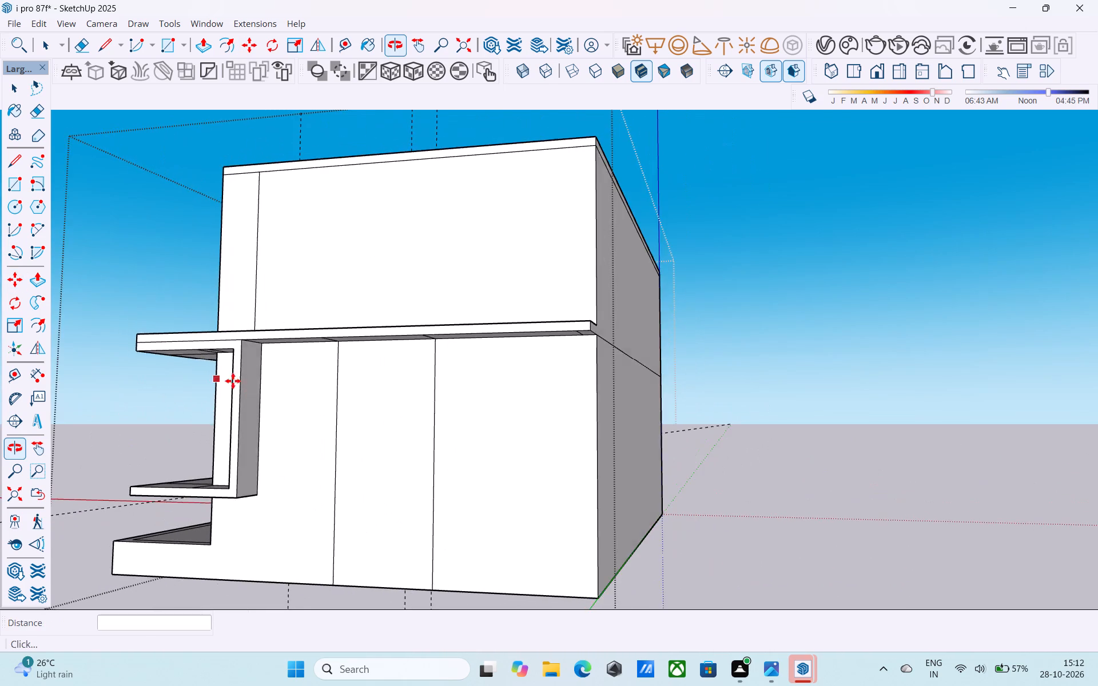
scroll(233, 381, "up", 7)
key("space")
left_click(249, 378)
key("p")
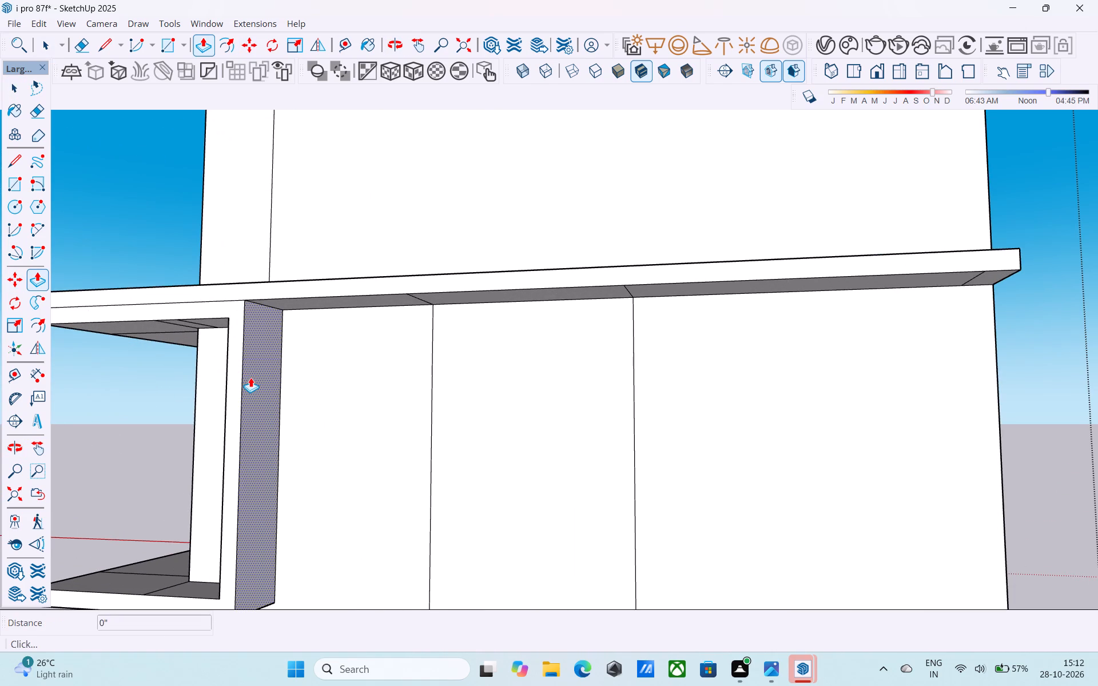
left_click(250, 377)
type("2'")
key("Return")
Push/Pull the inner face of the same frame upright back 2' to widen the frame's opening.
scroll(315, 376, "down", 4)
middle_click_drag(321, 389, 424, 389)
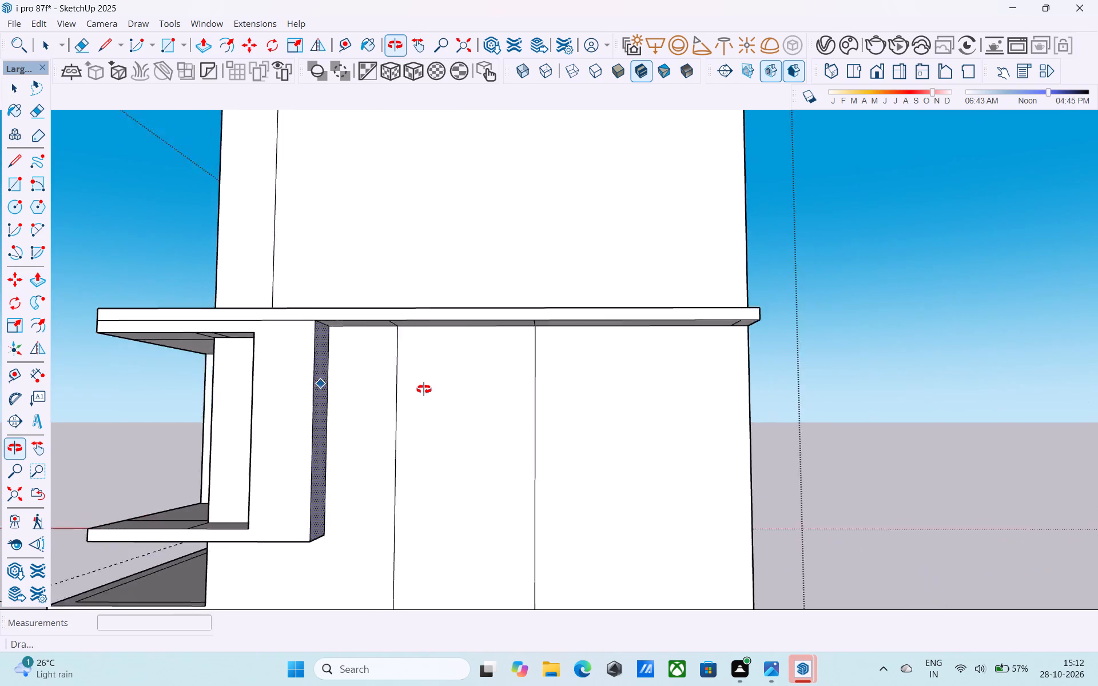
middle_click_drag(424, 389, 630, 429)
key("space")
left_click(261, 397)
scroll(261, 396, "up", 3)
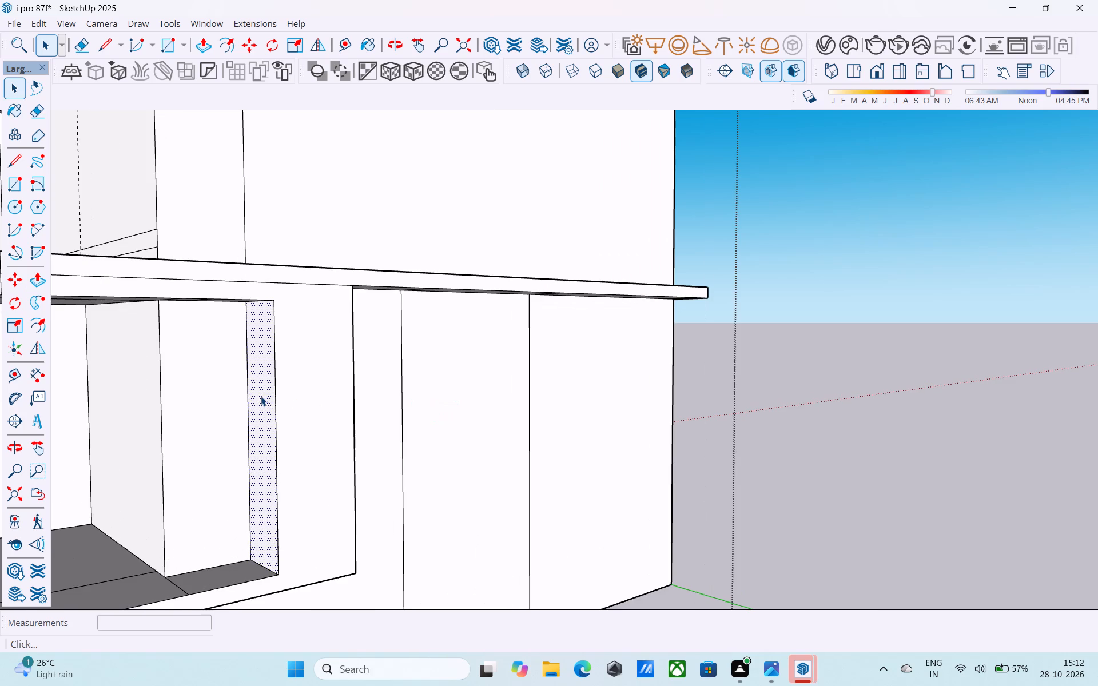
key("p")
left_click(261, 396)
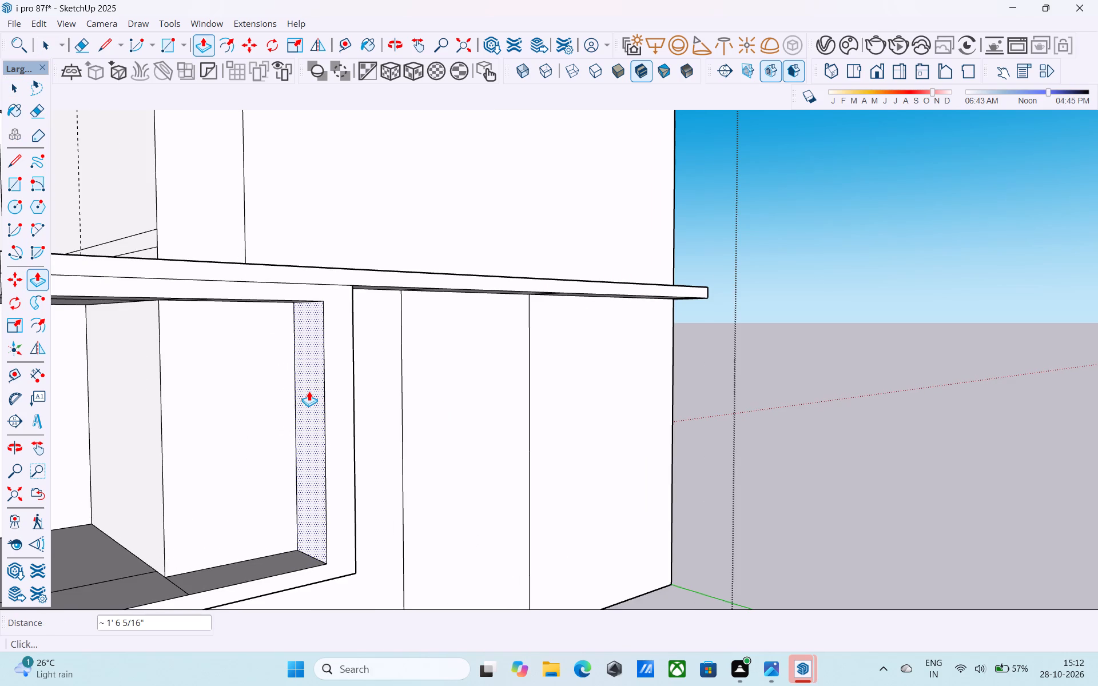
type("2'")
key("Return")
Save the model.
scroll(307, 376, "down", 4)
middle_click_drag(309, 377, 357, 373)
key("ctrl+s")
key("space")
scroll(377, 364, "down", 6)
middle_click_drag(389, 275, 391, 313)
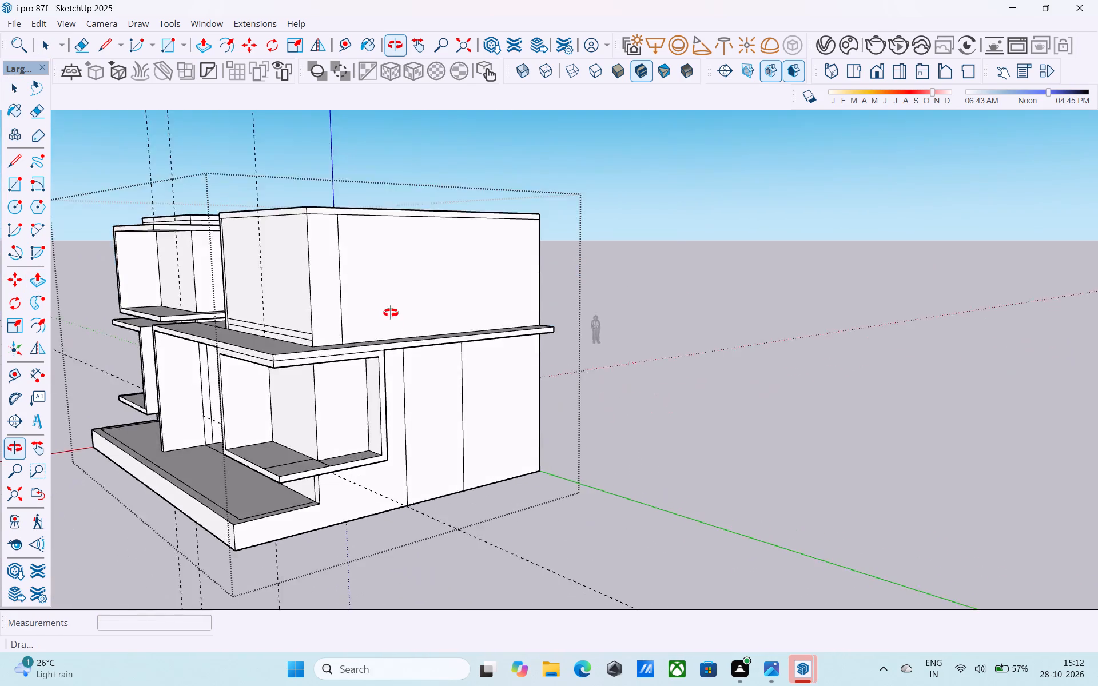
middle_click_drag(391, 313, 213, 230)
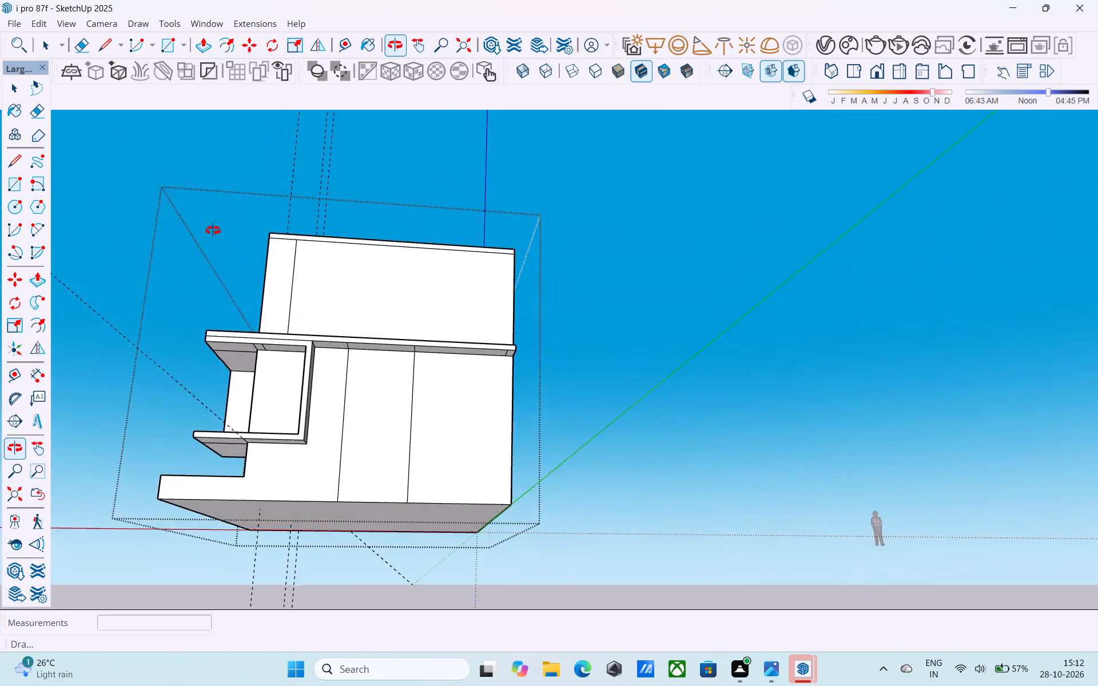
Delete the vertical edge on the upper floor's side wall.
middle_click_drag(213, 230, 328, 351)
scroll(390, 393, "up", 4)
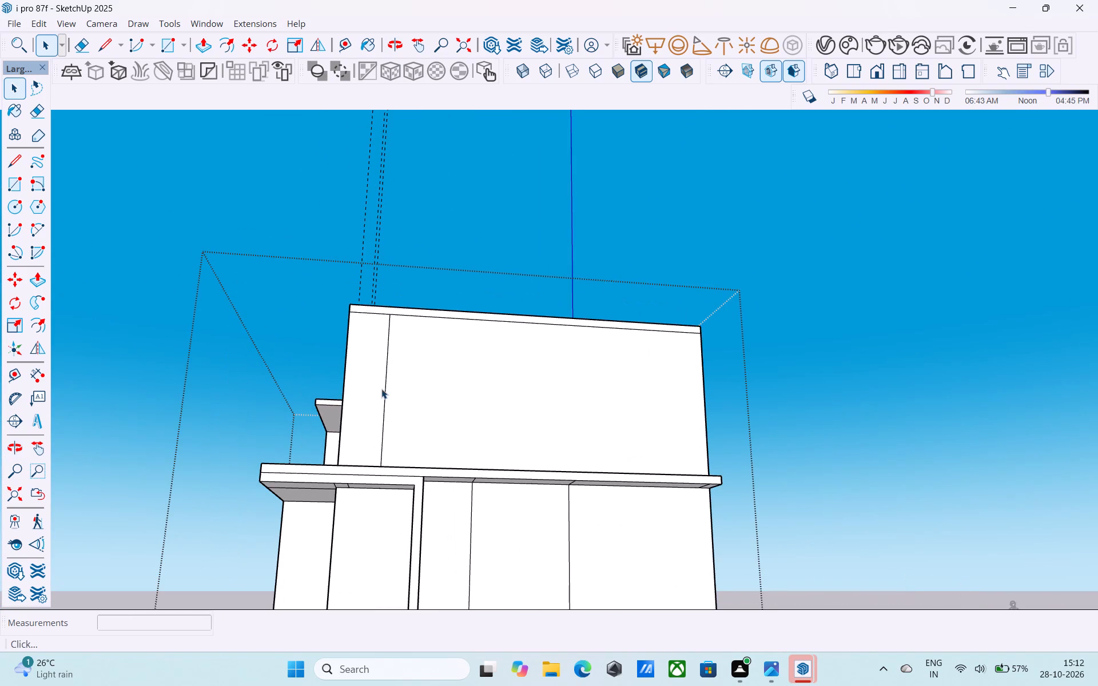
left_click(384, 391)
key("Delete")
Erase the seam edges crossing the canopy's underside above the corner frame and along the side wall.
scroll(365, 367, "down", 6)
middle_click_drag(391, 425, 466, 364)
scroll(424, 383, "up", 4)
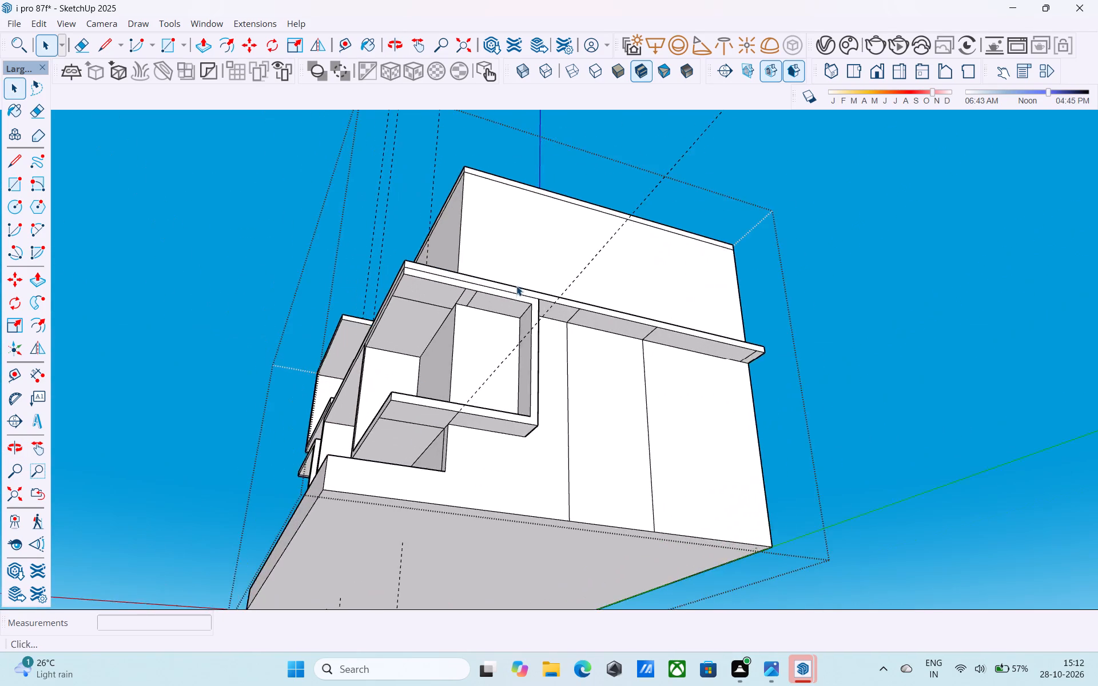
scroll(516, 286, "up", 9)
key("e")
left_click(436, 299)
left_click_drag(457, 305, 468, 308)
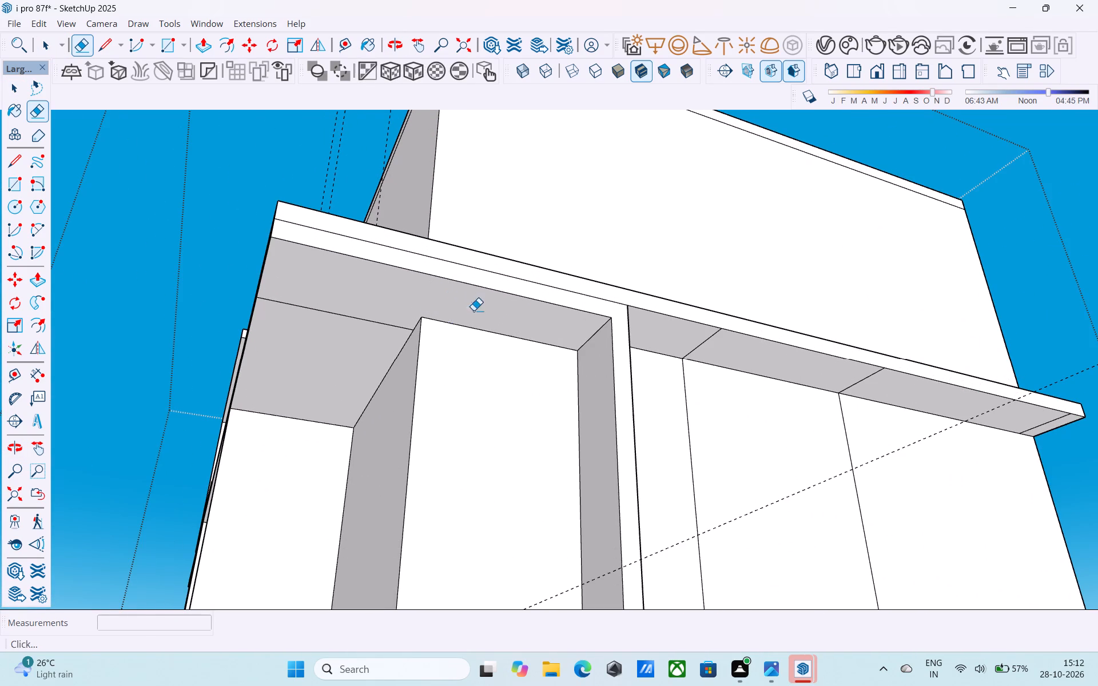
left_click_drag(355, 314, 348, 340)
left_click(691, 354)
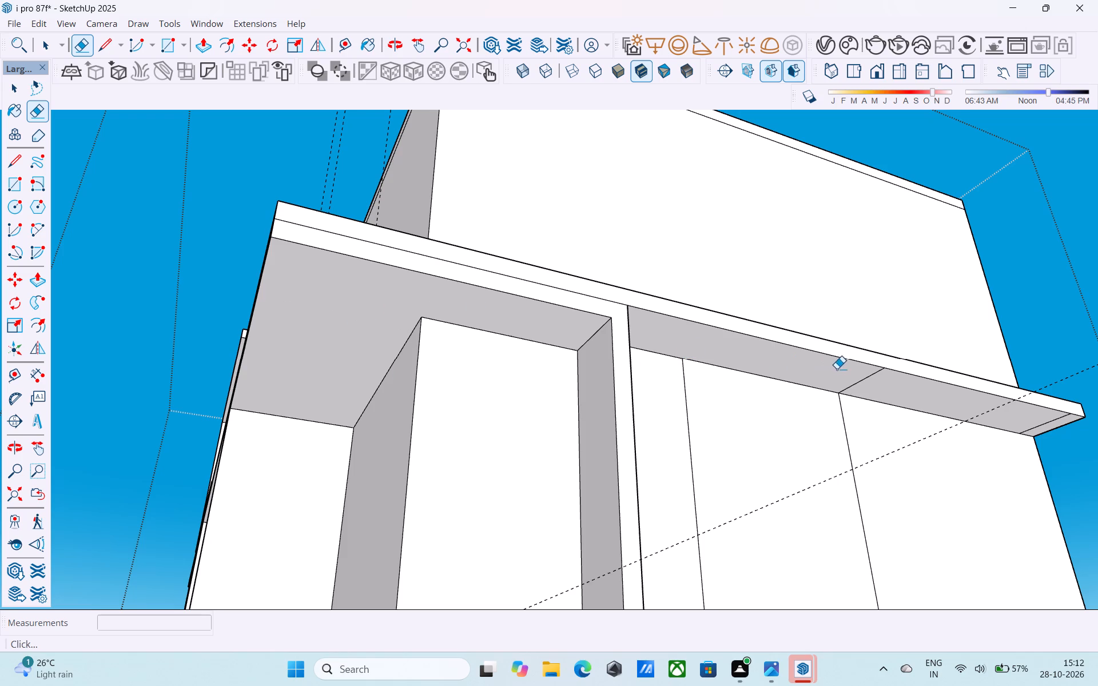
left_click_drag(854, 381, 876, 394)
Draw a vertical line on the upper-floor side wall, from the frame upright's inner corner under the canopy up to the roof band.
scroll(829, 383, "down", 2)
middle_click_drag(827, 383, 600, 395)
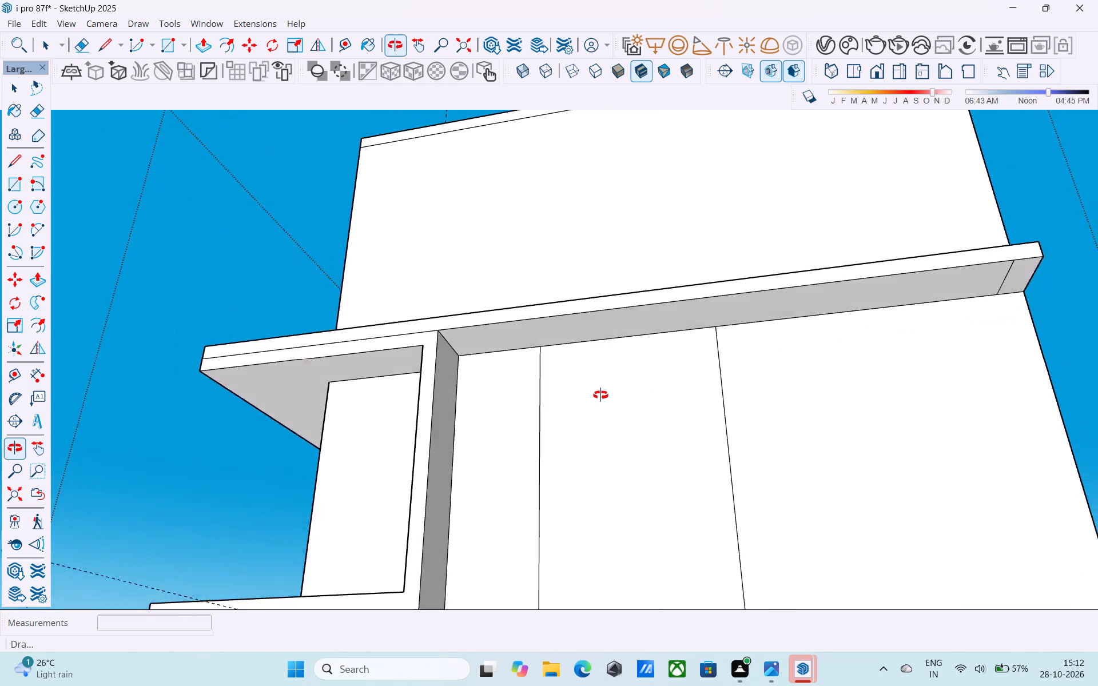
middle_click_drag(600, 395, 528, 408)
middle_click_drag(490, 409, 531, 438, "shift")
key("l")
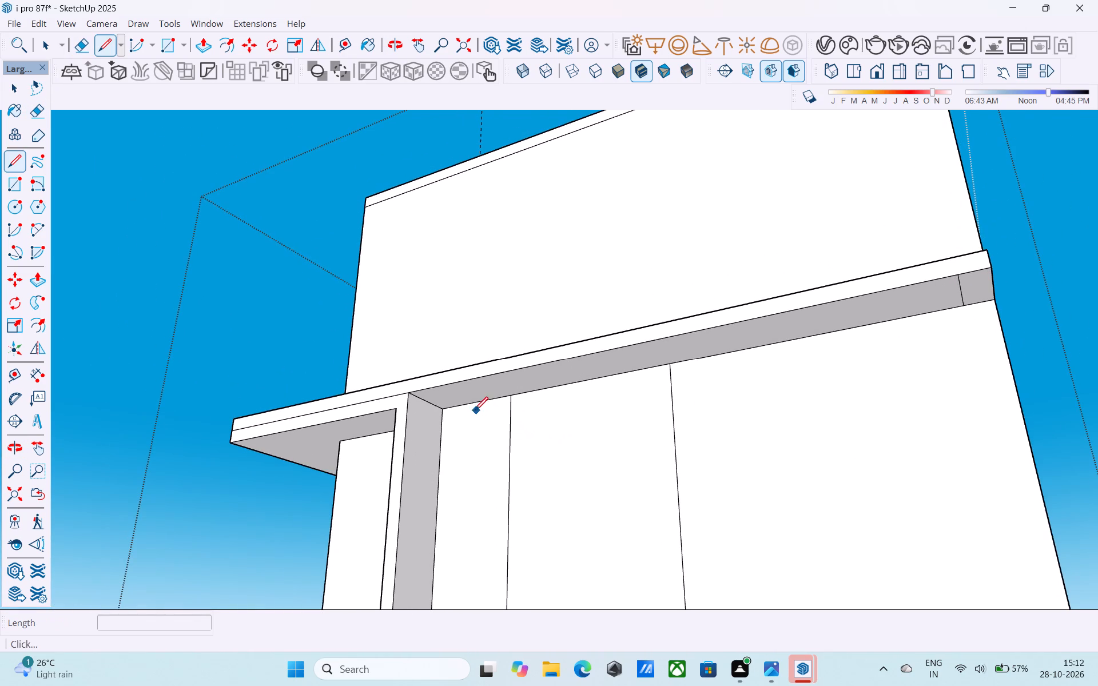
left_click(448, 409)
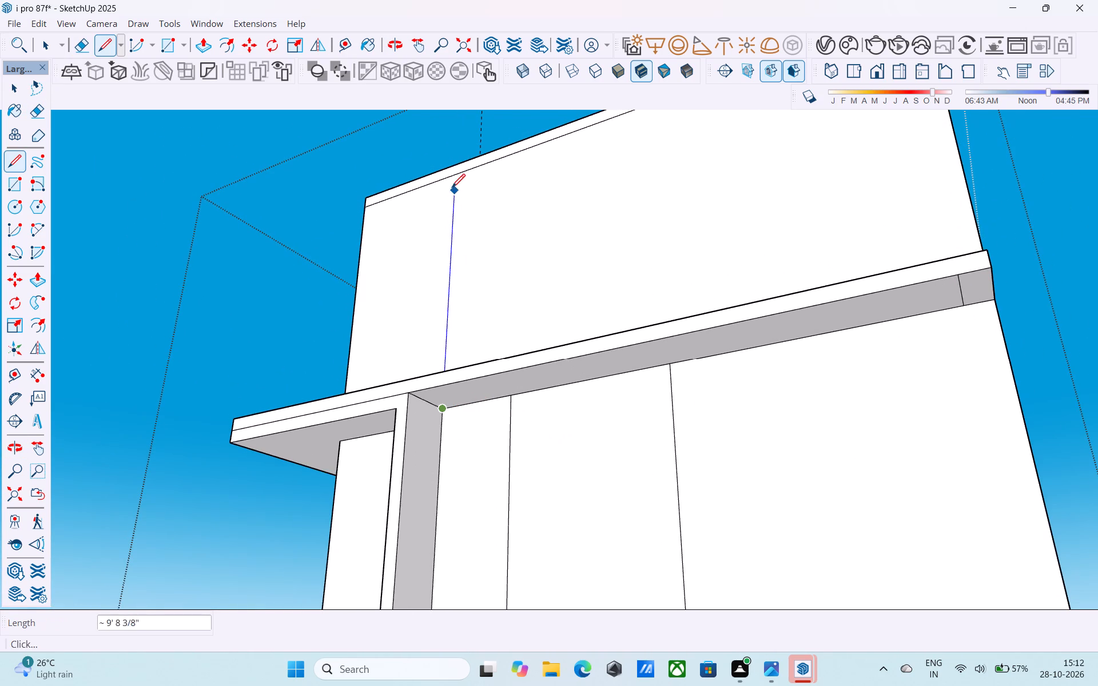
left_click(454, 175)
Draw two parallel 5' horizontal lines on the side wall, continuing the front wall's band from the corner to the vertical line.
scroll(446, 258, "down", 1)
middle_click_drag(439, 290, 677, 304)
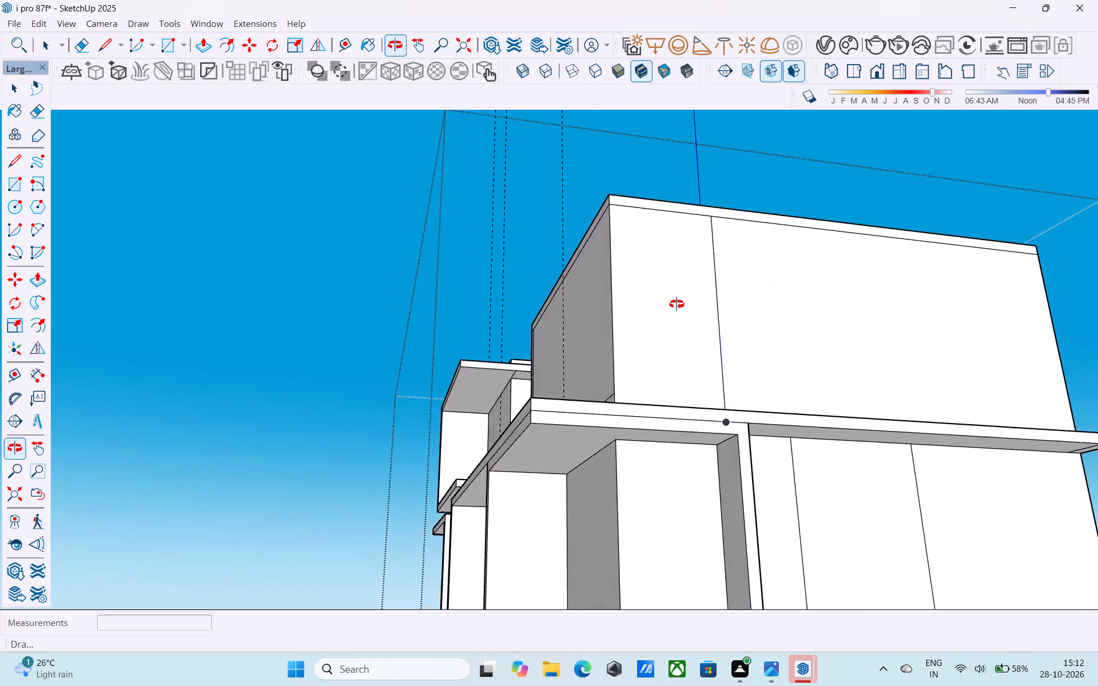
middle_click_drag(677, 304, 680, 302)
middle_click_drag(672, 325, 779, 501)
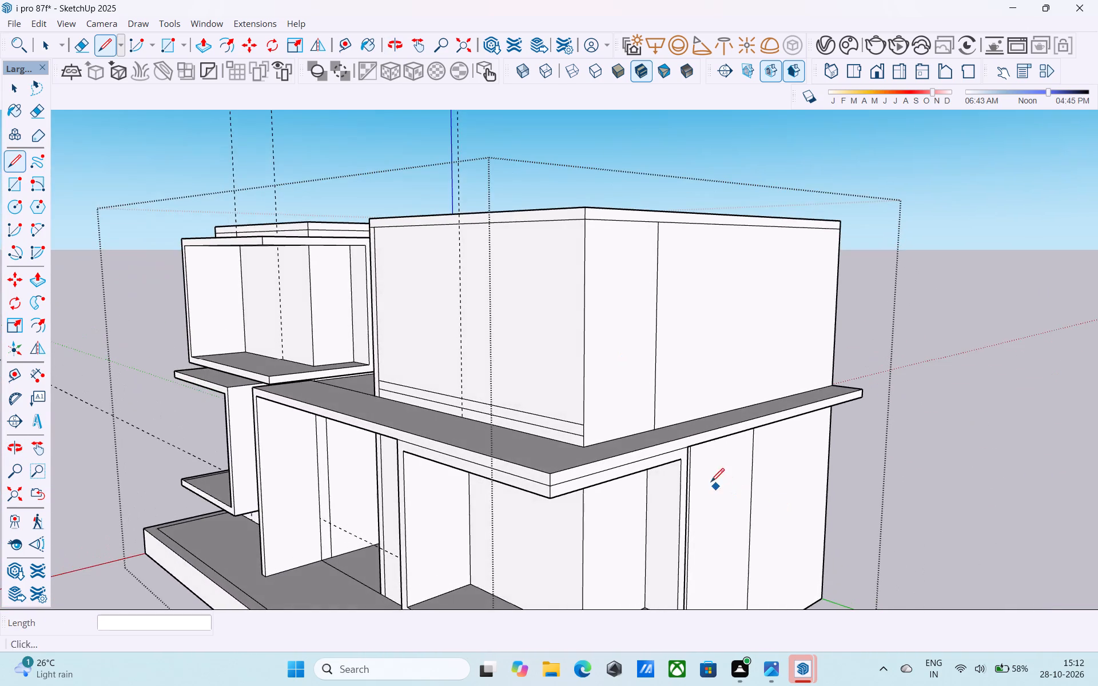
middle_click_drag(699, 478, 673, 477)
key("l")
left_click(539, 425)
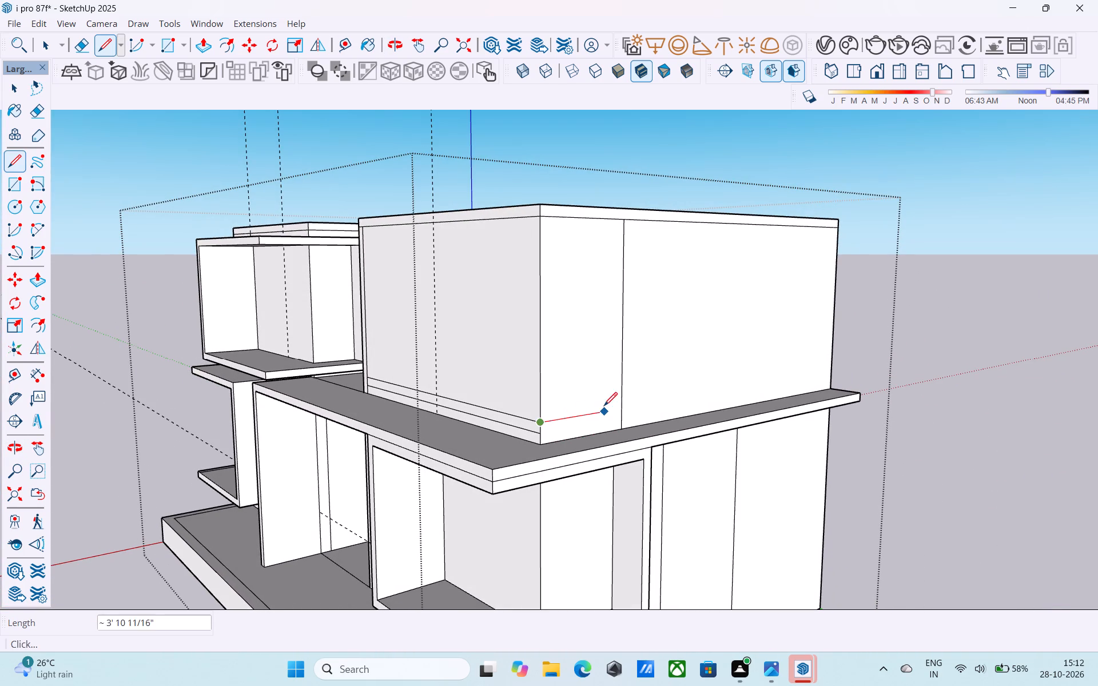
left_click(622, 407)
left_click(542, 434)
left_click(618, 419)
Push/Pull the band strip at the base of the upper-floor front wall outward 4', in line with the canopy's front edge.
scroll(618, 419, "down", 2)
middle_click_drag(618, 419, 796, 380)
middle_click_drag(759, 401, 755, 401)
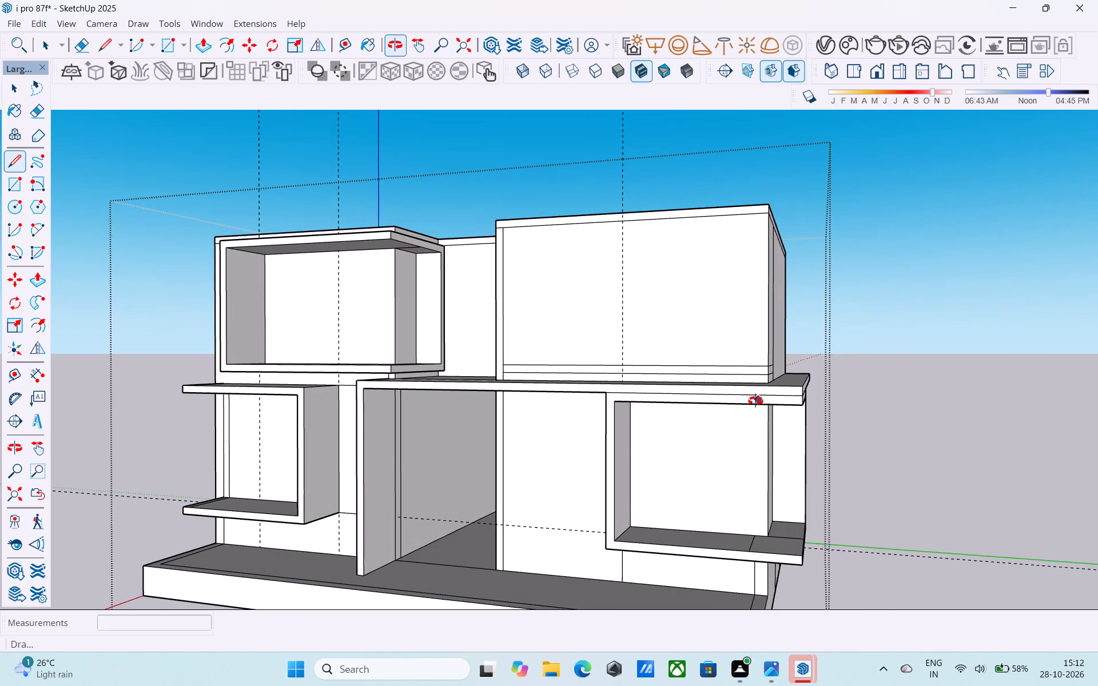
middle_click_drag(755, 401, 741, 400)
scroll(653, 392, "up", 1)
key("space")
scroll(568, 370, "up", 3)
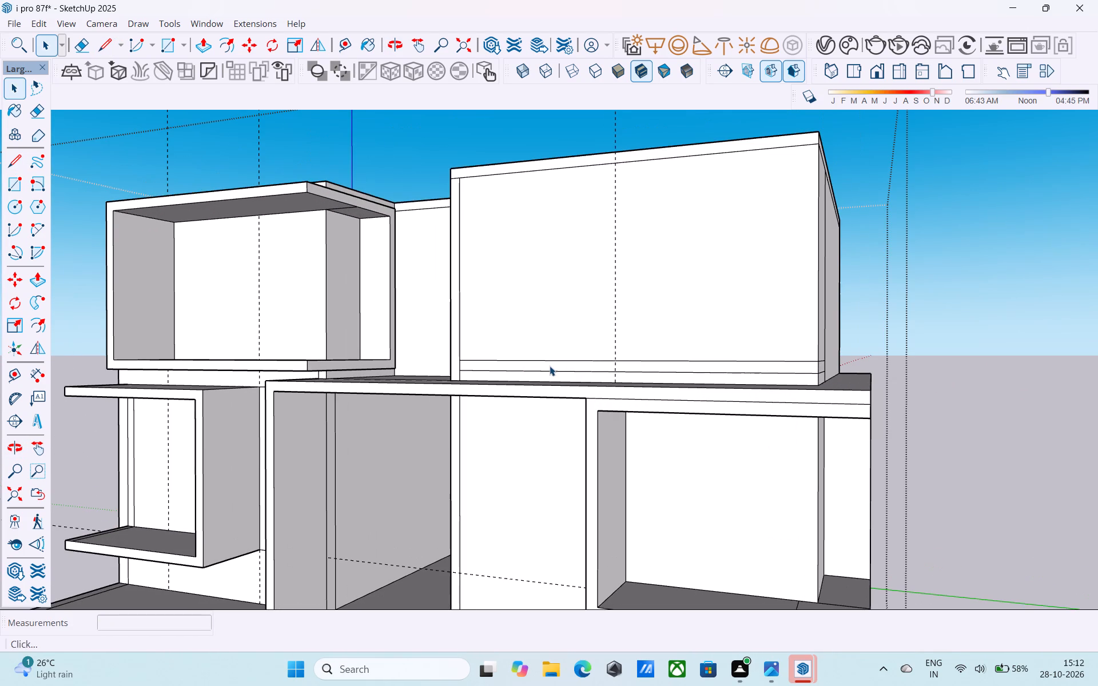
left_click(550, 366)
key("p")
left_click(550, 366)
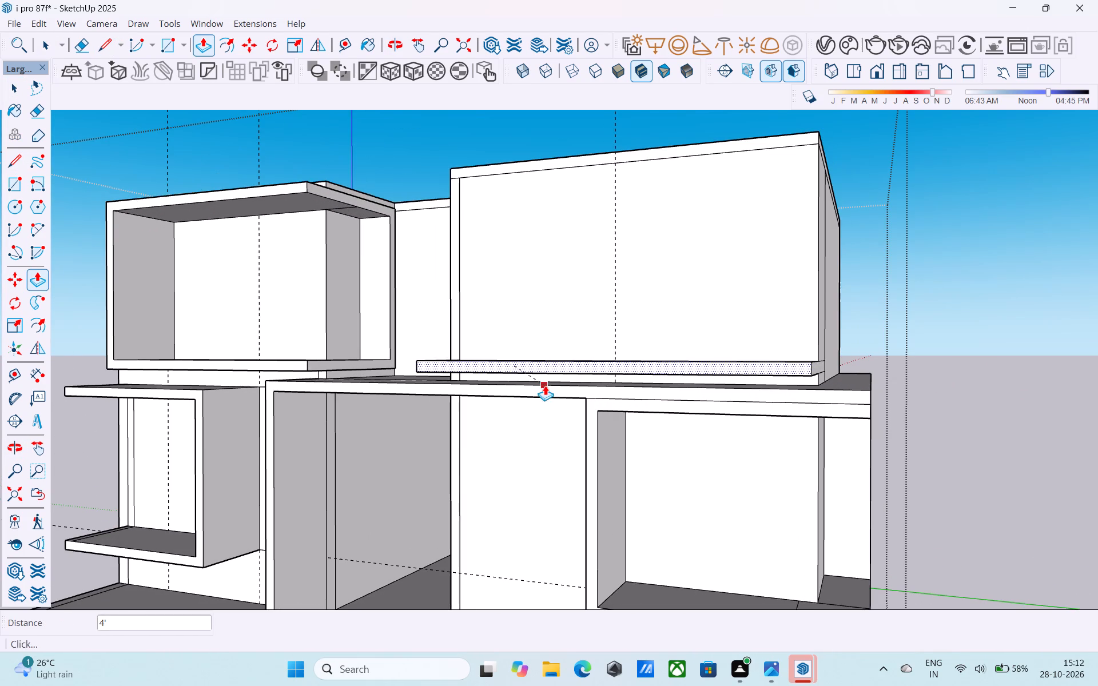
middle_click_drag(545, 386, 586, 522)
middle_click_drag(595, 535, 571, 514)
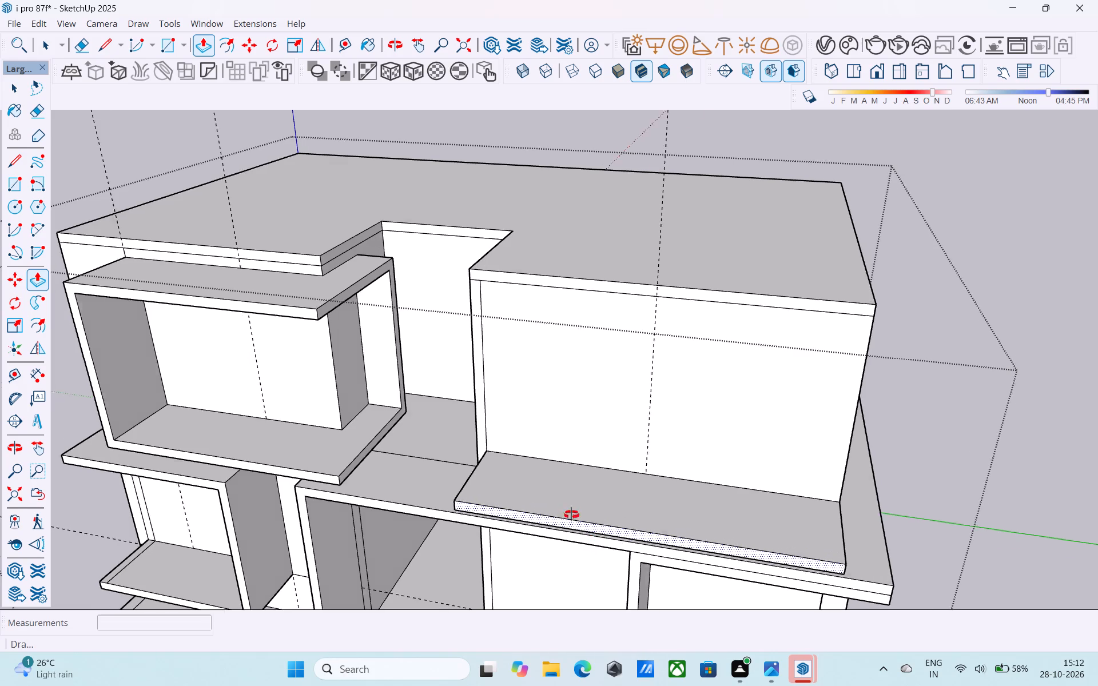
middle_click_drag(571, 514, 436, 409)
left_click(567, 409)
Push/Pull the strip's side face outward to the canopy's side edge, wrapping the ledge around the corner.
middle_click_drag(574, 406, 568, 441)
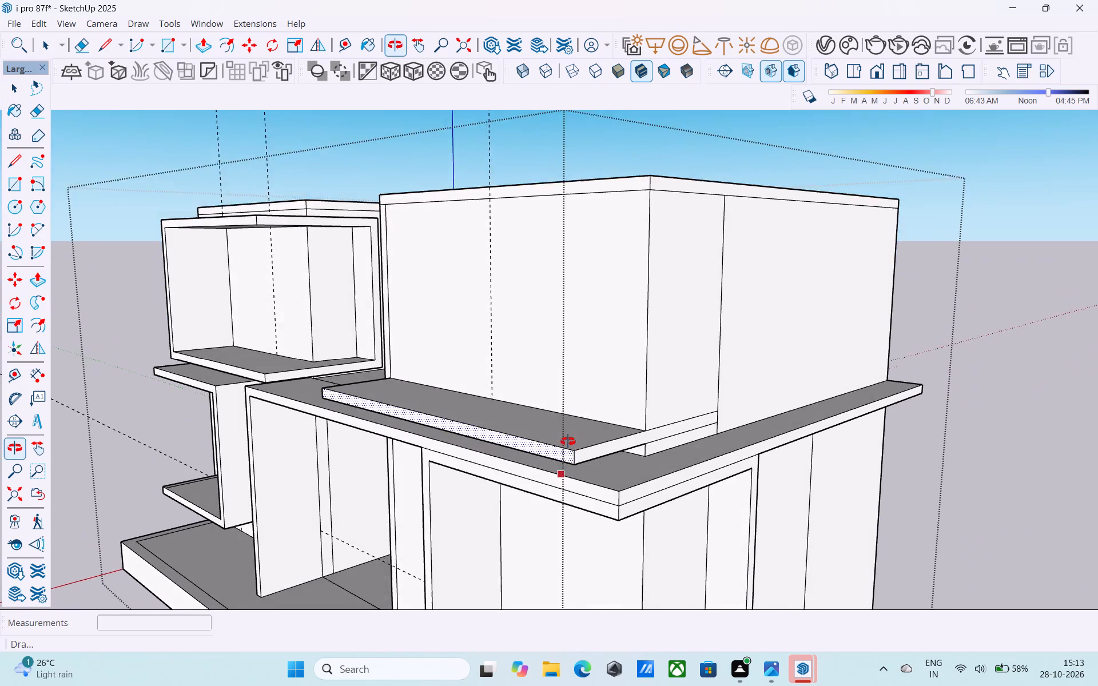
middle_click_drag(568, 441, 577, 445)
scroll(664, 449, "up", 9)
key("space")
left_click(658, 445)
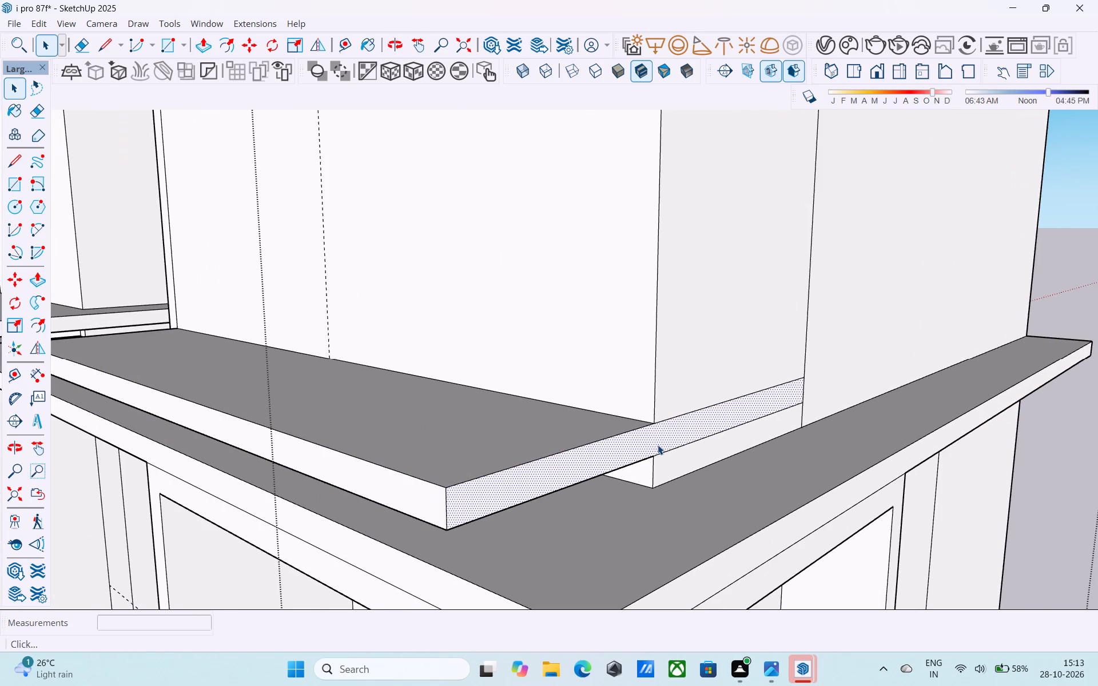
key("p")
left_click(657, 445)
left_click(722, 559)
Erase the seam edge on the top of the corner ledge.
scroll(722, 551, "down", 5)
middle_click_drag(721, 551, 710, 603)
key("e")
left_click_drag(732, 470, 742, 457)
Push/Pull the top face of the upper-floor corner ledge up 1'.
scroll(752, 444, "down", 4)
middle_click_drag(752, 444, 901, 277)
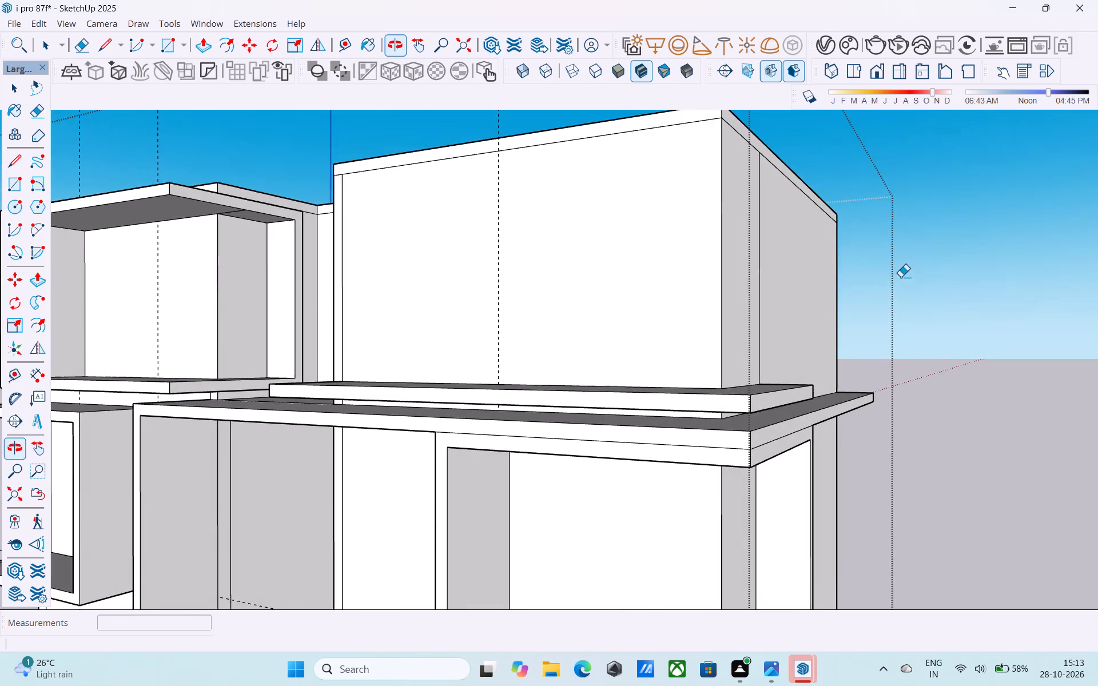
middle_click_drag(758, 424, 758, 476, "shift")
middle_click_drag(753, 476, 710, 454)
scroll(737, 455, "down", 4)
middle_click_drag(737, 455, 649, 397)
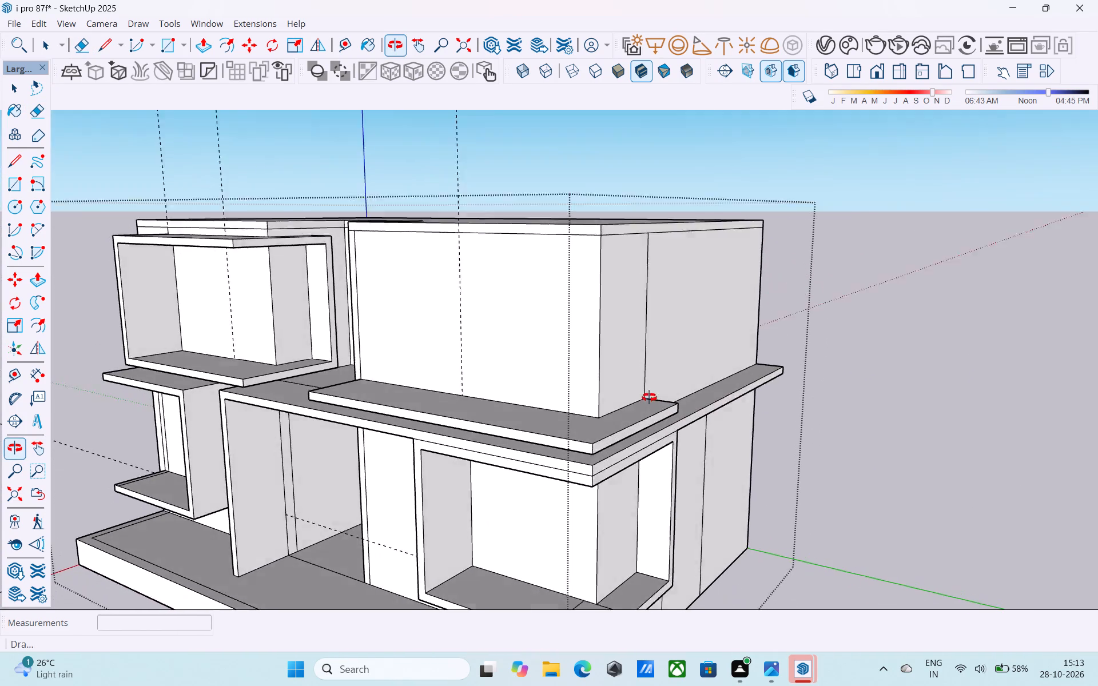
middle_click_drag(649, 397, 649, 398)
middle_click_drag(634, 426, 627, 446)
key("space")
scroll(548, 456, "up", 3)
left_click(547, 447)
scroll(547, 447, "up", 4)
key("p")
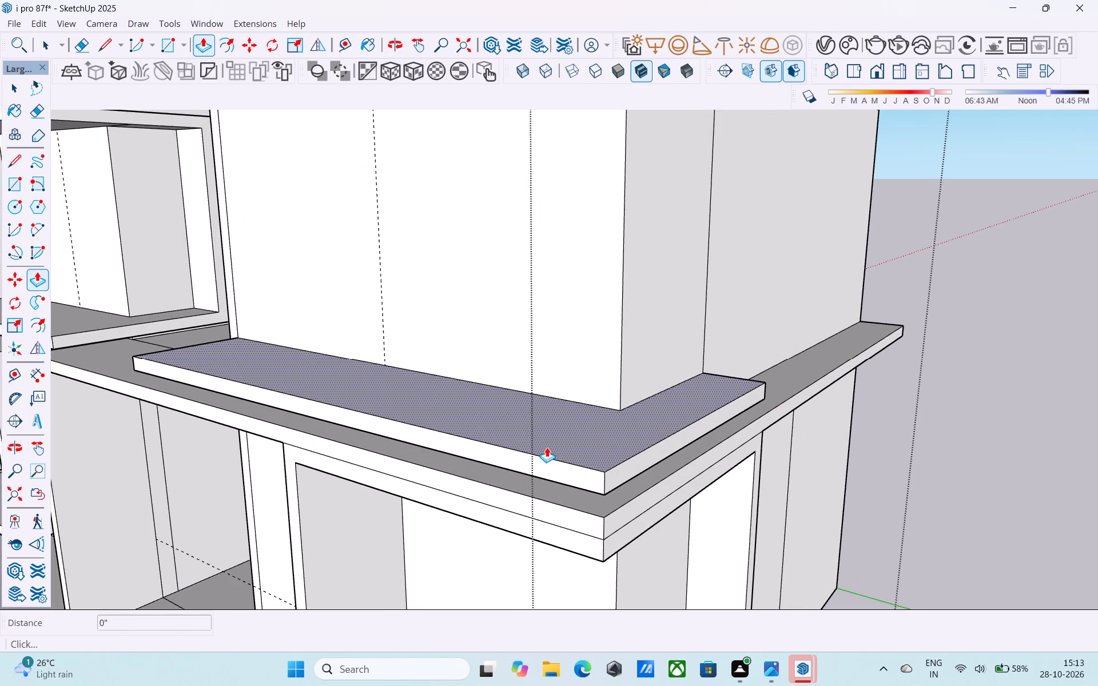
left_click(547, 447)
type("1'")
key("Return")
Erase the seam edge on the underside of the corner ledge.
middle_click_drag(550, 446, 571, 330, "shift")
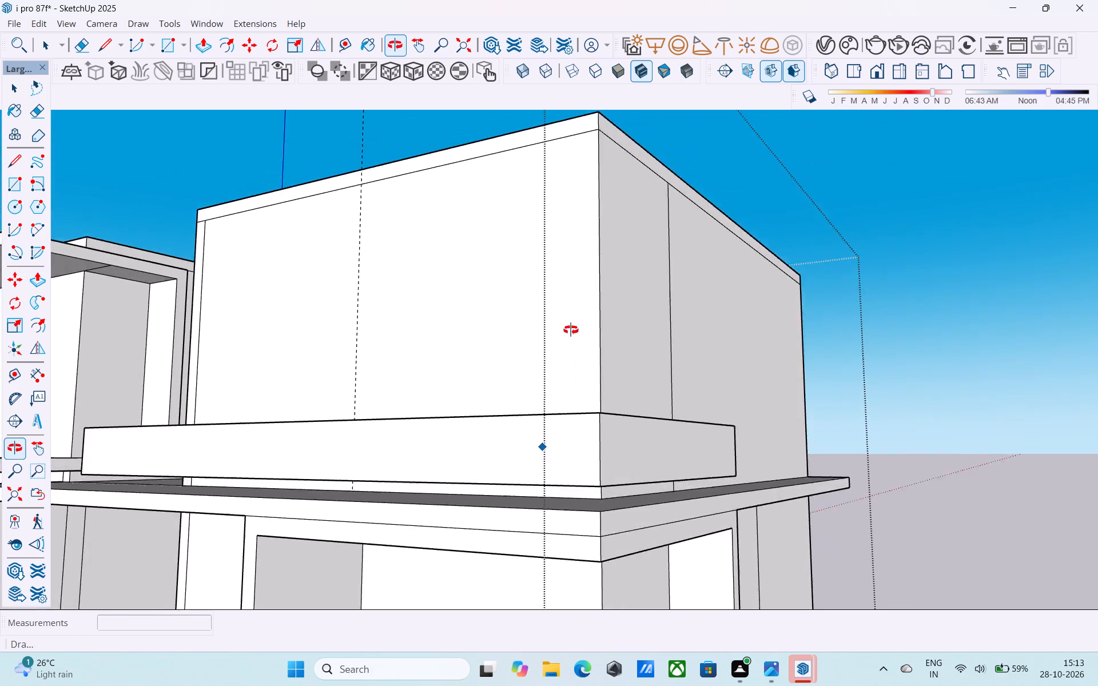
middle_click_drag(571, 330, 574, 309, "shift")
scroll(607, 474, "up", 4)
middle_click_drag(607, 476, 556, 444)
middle_click_drag(627, 494, 623, 492)
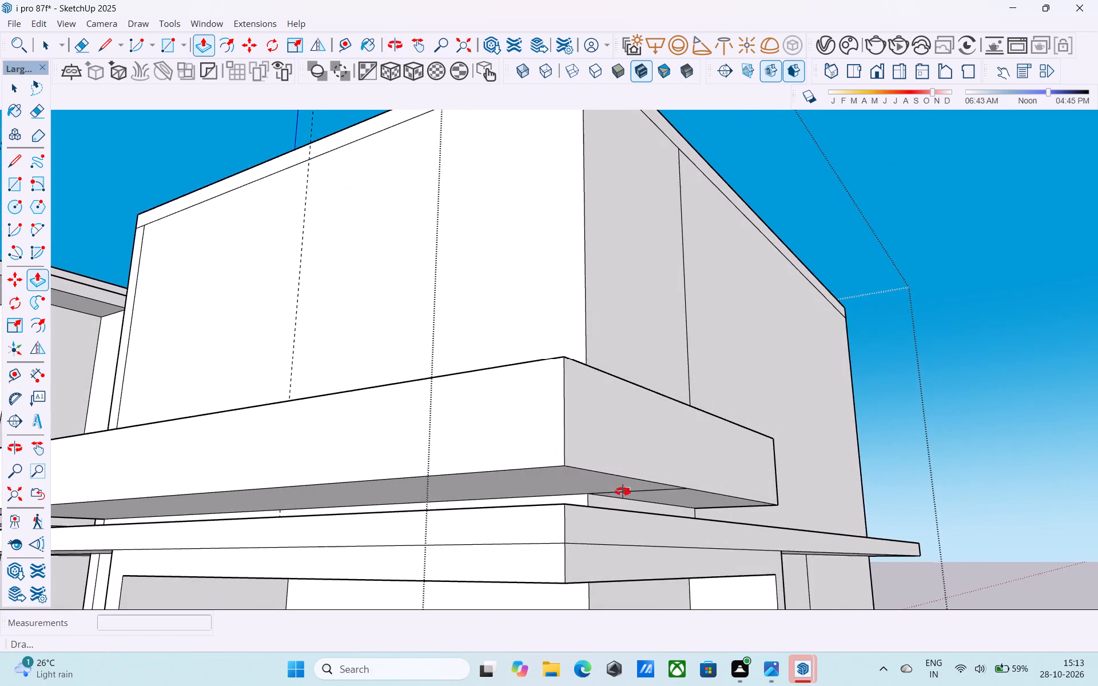
middle_click_drag(623, 492, 608, 486)
key("e")
scroll(612, 492, "up", 6)
left_click_drag(646, 494, 645, 487)
Push/Pull the underside of the corner ledge up 1'.
key("space")
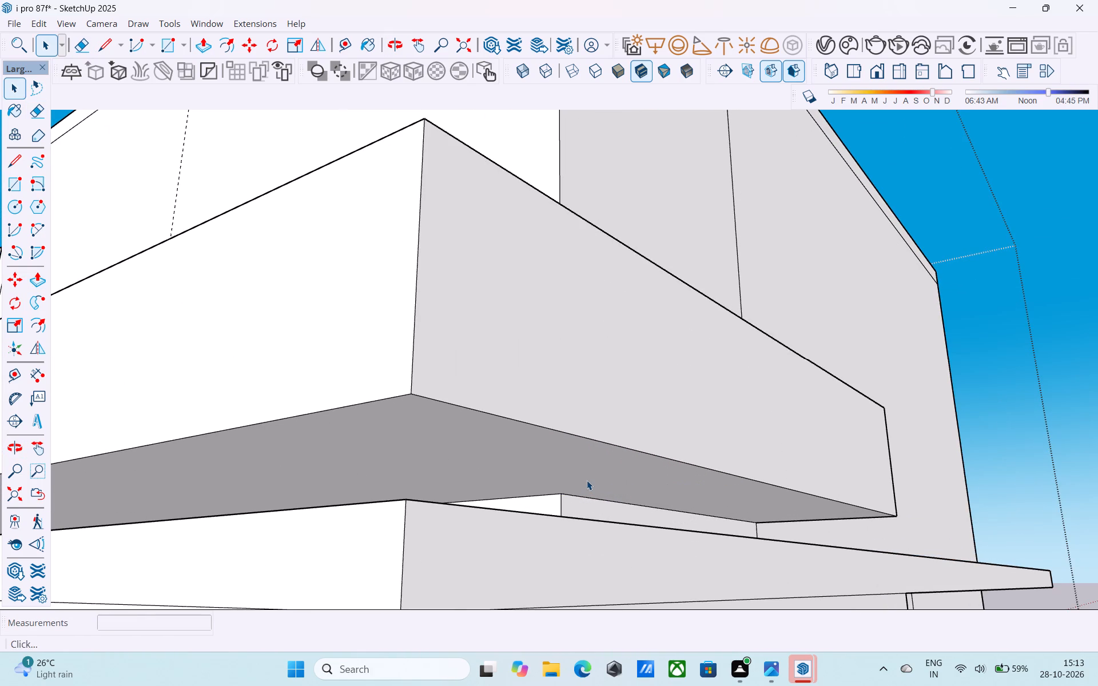
left_click(587, 480)
key("p")
left_click(586, 480)
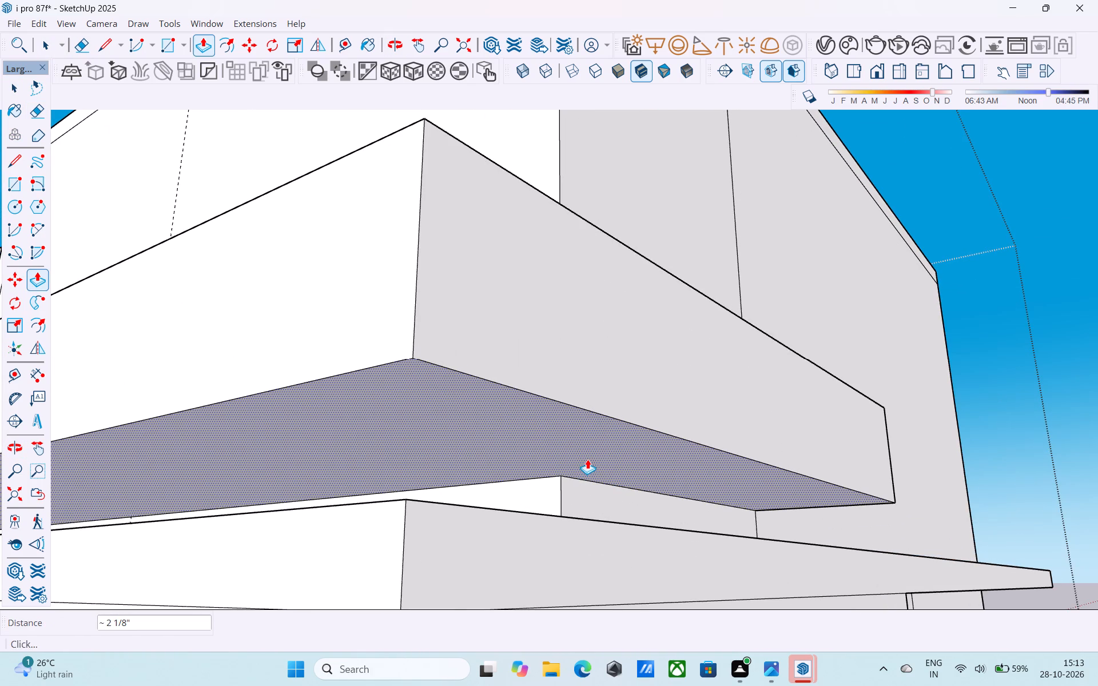
type("1'")
key("Return")
Push/Pull the inner bottom face of the upper floor's projecting frame up 1'.
scroll(580, 429, "down", 11)
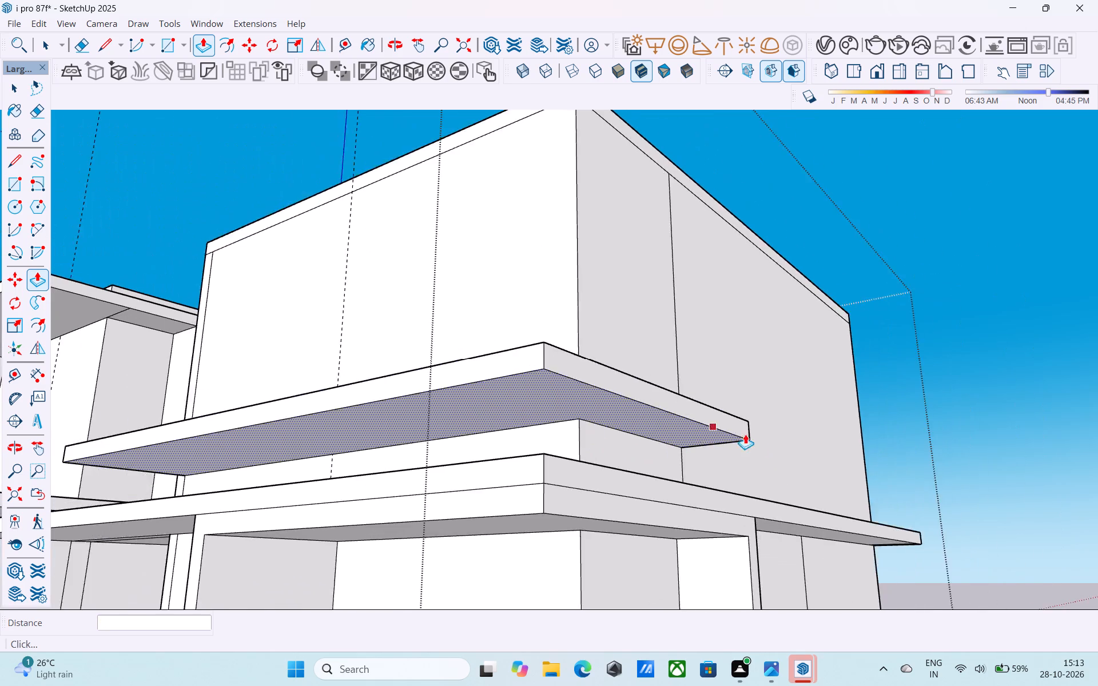
scroll(745, 434, "down", 2)
middle_click_drag(664, 447, 790, 533)
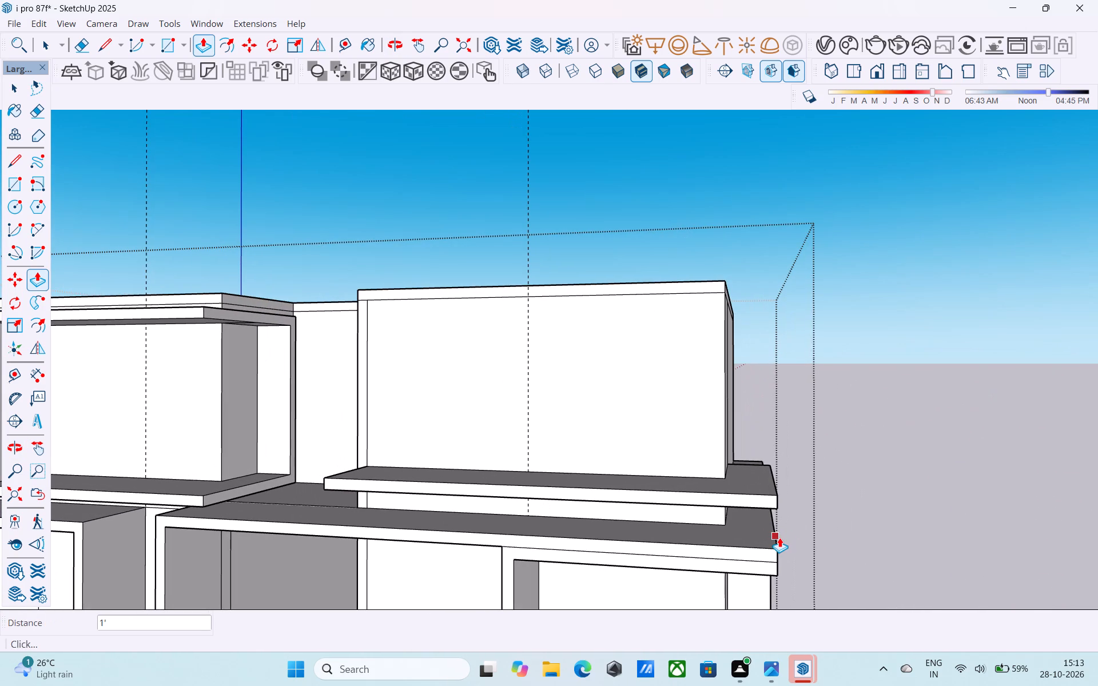
scroll(795, 505, "down", 4)
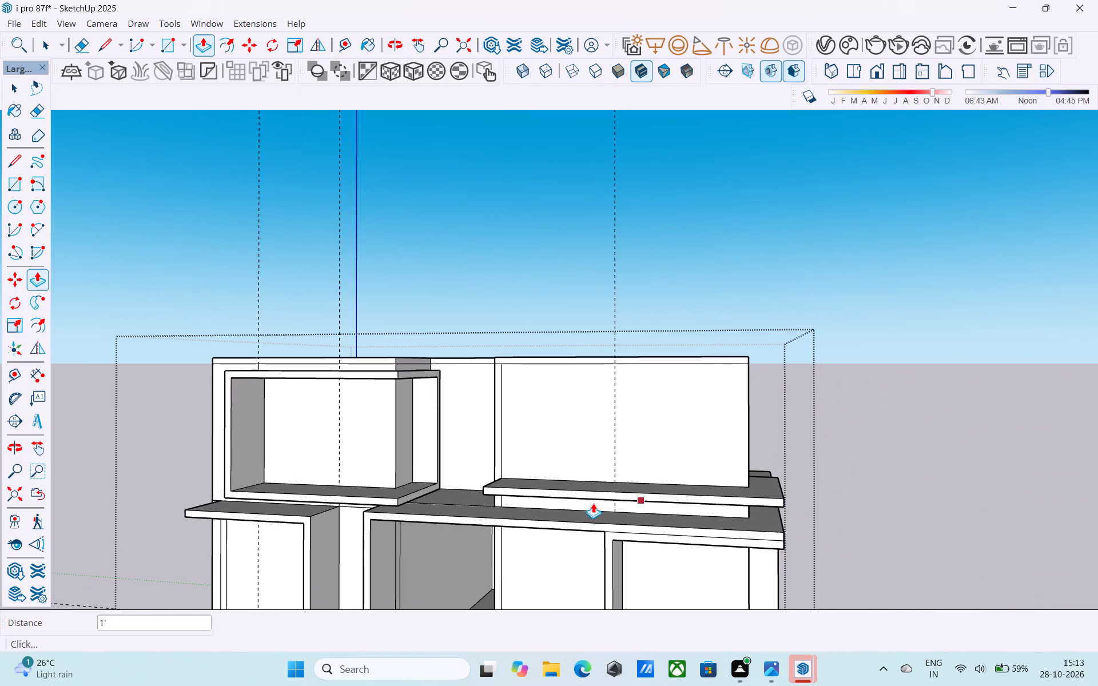
middle_click_drag(602, 493, 678, 401)
middle_click_drag(374, 442, 449, 547, "shift")
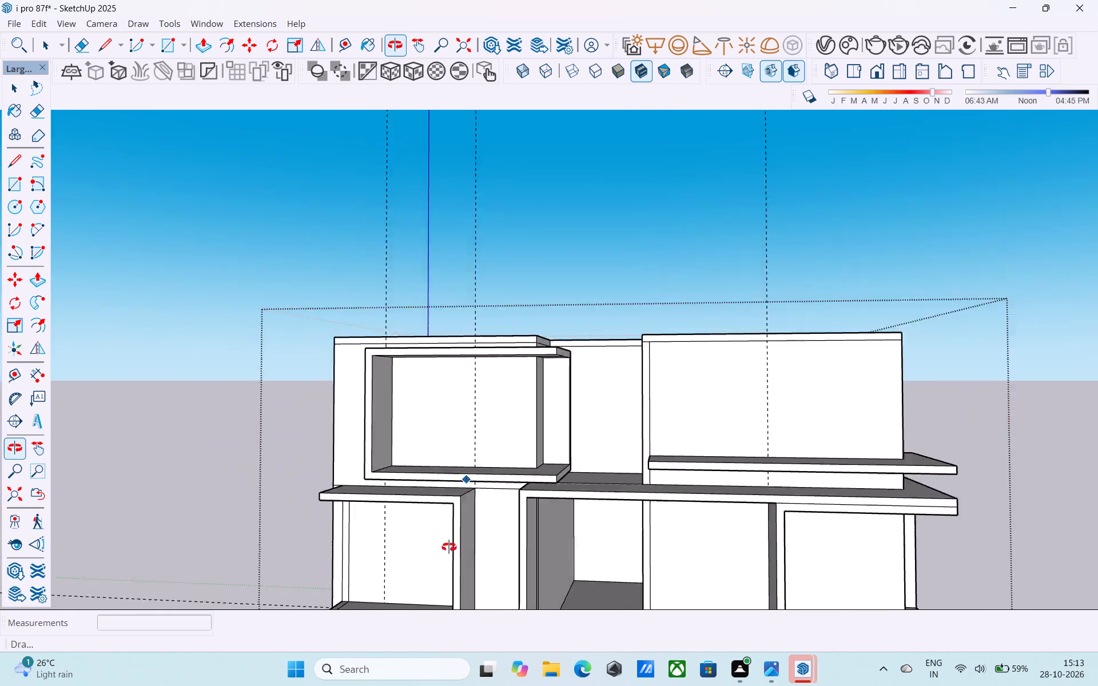
middle_click_drag(449, 547, 447, 557, "shift")
scroll(479, 485, "up", 2)
middle_click_drag(429, 493, 333, 497)
scroll(341, 494, "up", 4)
key("space")
left_click(427, 463)
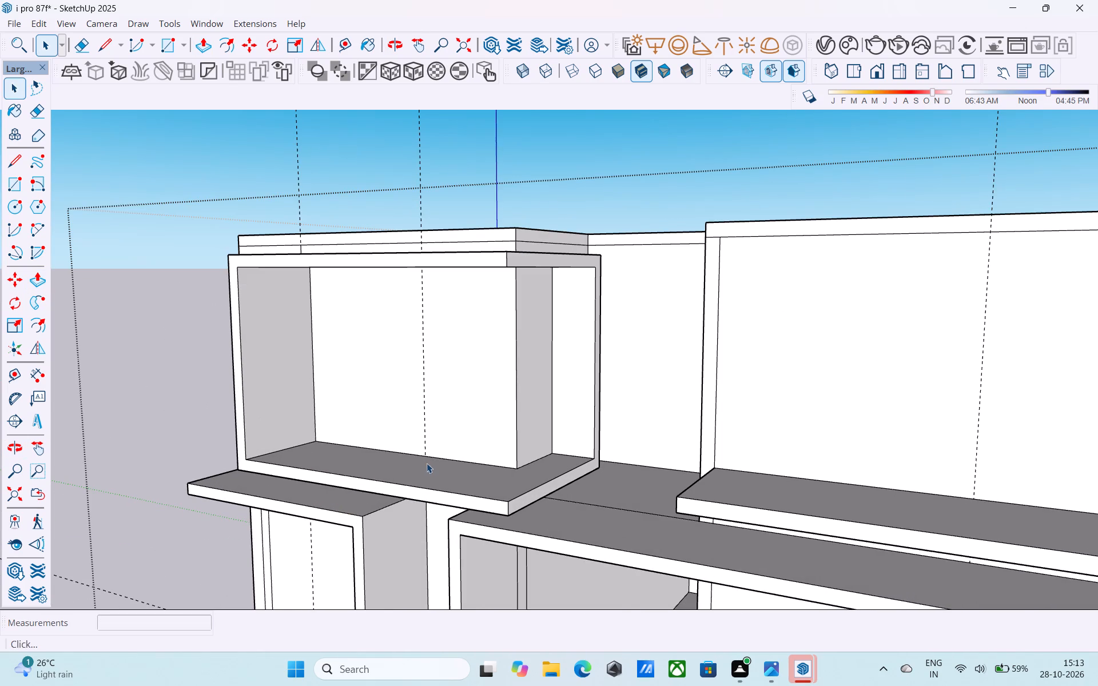
key("p")
left_click(425, 472)
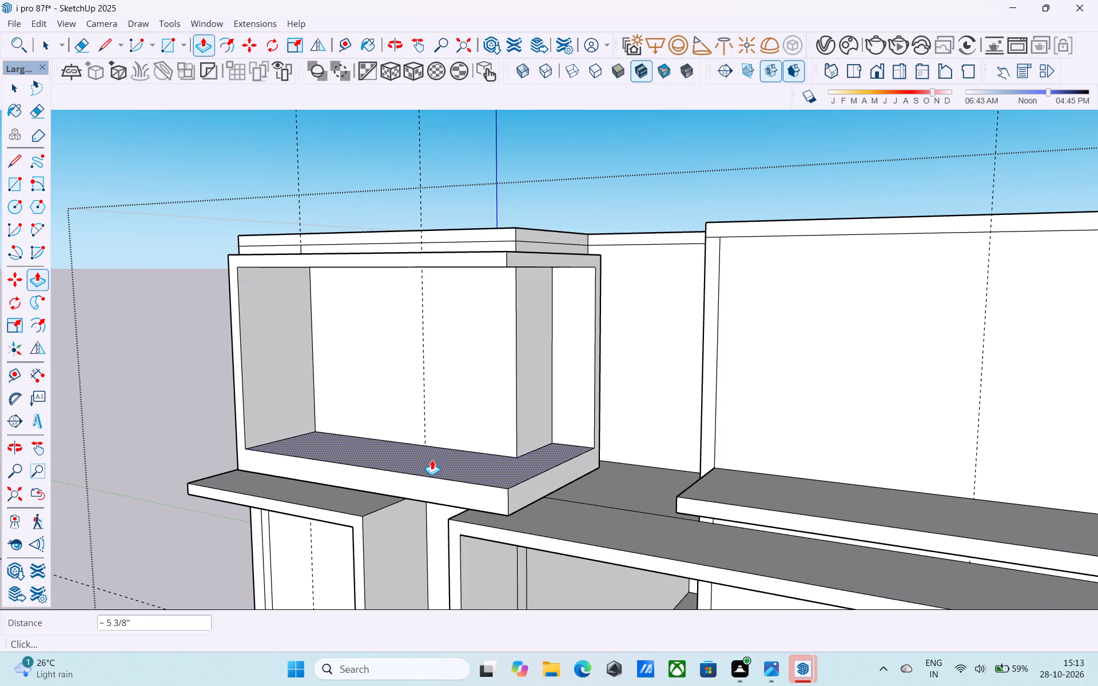
type("1'")
key("Return")
Push/Pull the underside of the same projecting frame up 1'.
middle_click_drag(431, 472, 487, 305, "shift")
key("space")
scroll(455, 426, "up", 5)
left_click(457, 421)
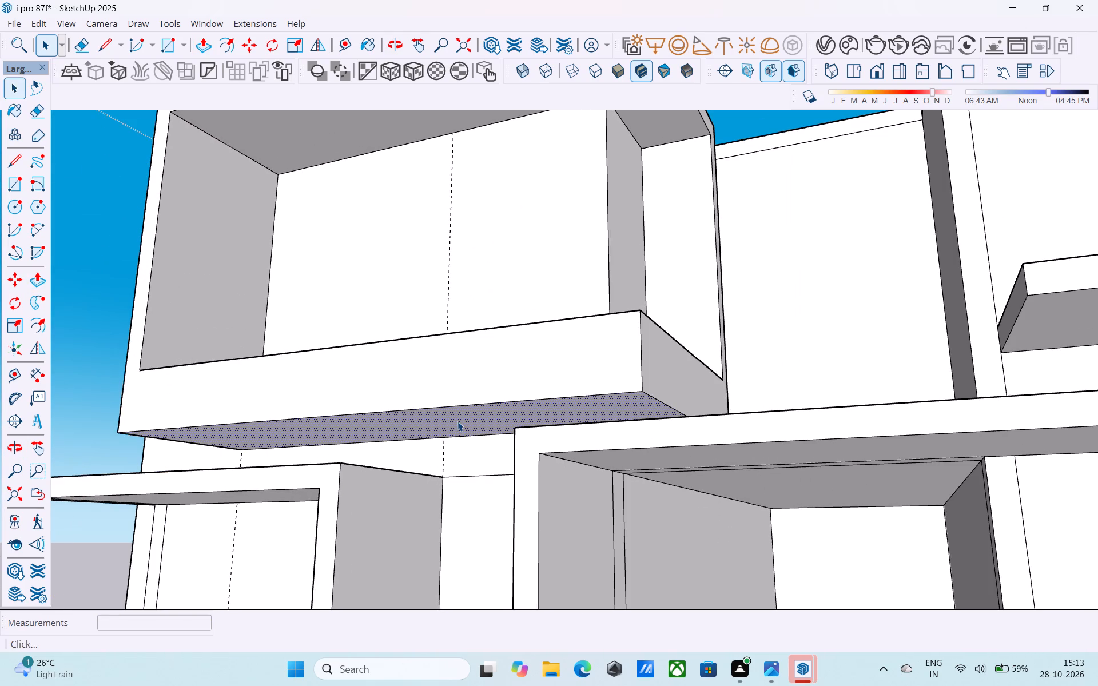
key("p")
left_click(457, 421)
type("1'")
key("Return")
Save the model.
scroll(437, 407, "down", 9)
middle_click_drag(419, 356, 420, 387)
key("ctrl+s")
key("space")
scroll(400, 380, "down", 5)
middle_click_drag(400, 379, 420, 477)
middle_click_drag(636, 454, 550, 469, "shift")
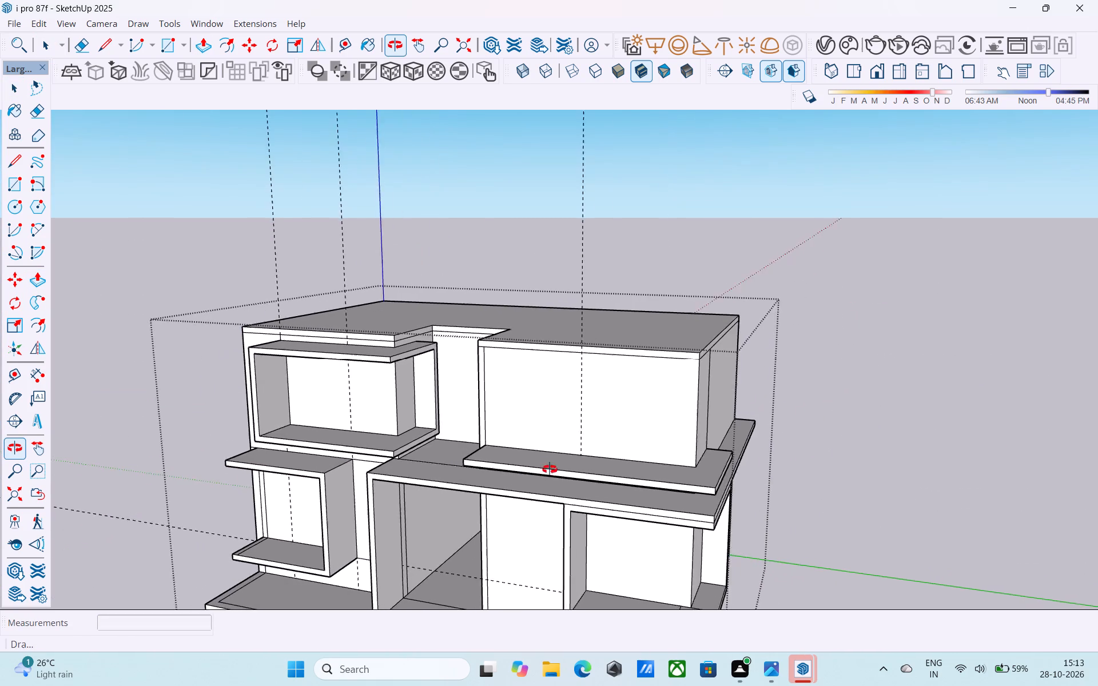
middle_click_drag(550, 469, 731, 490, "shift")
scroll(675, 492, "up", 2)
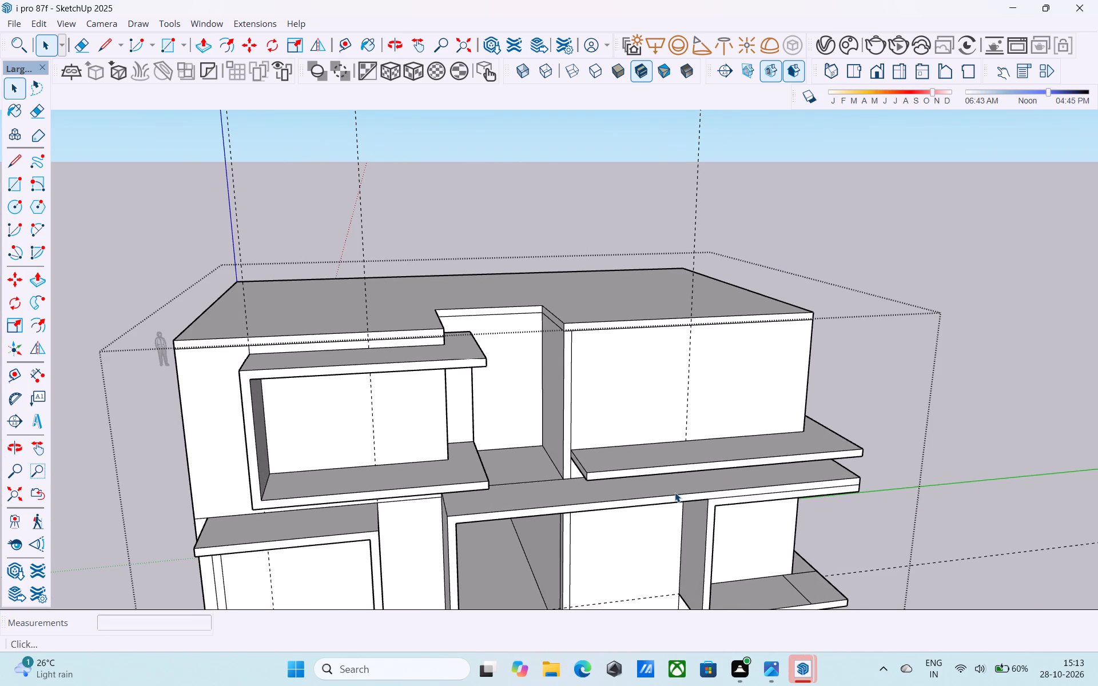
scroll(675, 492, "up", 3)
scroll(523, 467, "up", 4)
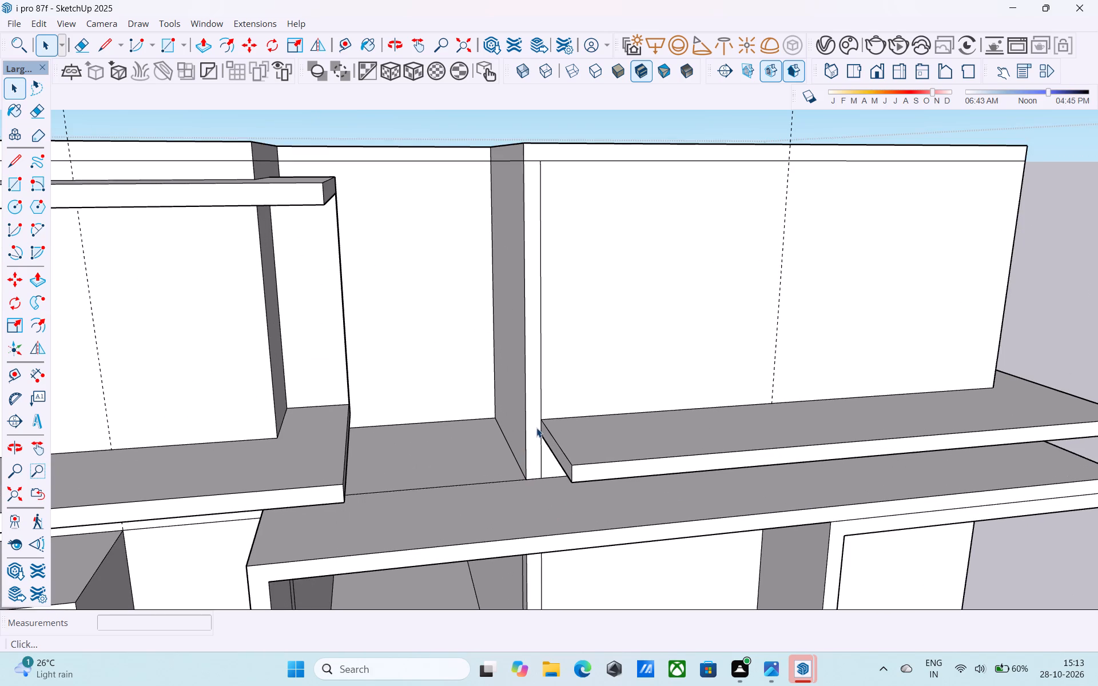
Push/Pull the narrow vertical wall strip beside the upper floor's corner ledge outward 4' to the ledge's front edge.
left_click(536, 427)
scroll(536, 426, "down", 4)
middle_click_drag(536, 426, 508, 430, "shift")
middle_click_drag(508, 432, 508, 448)
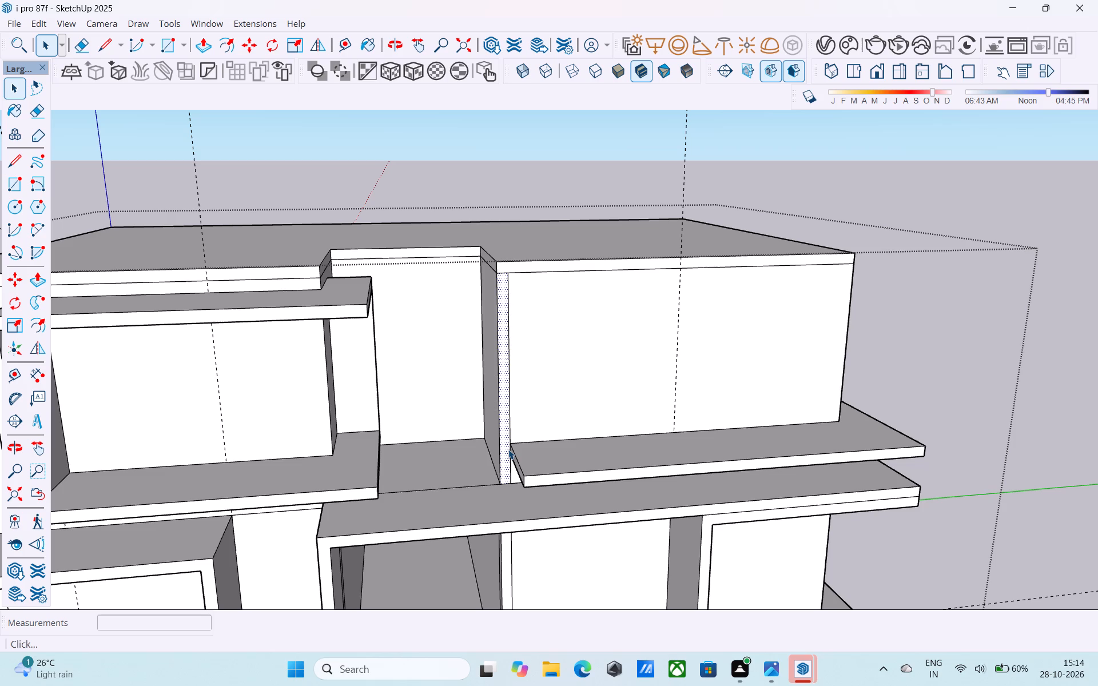
key("p")
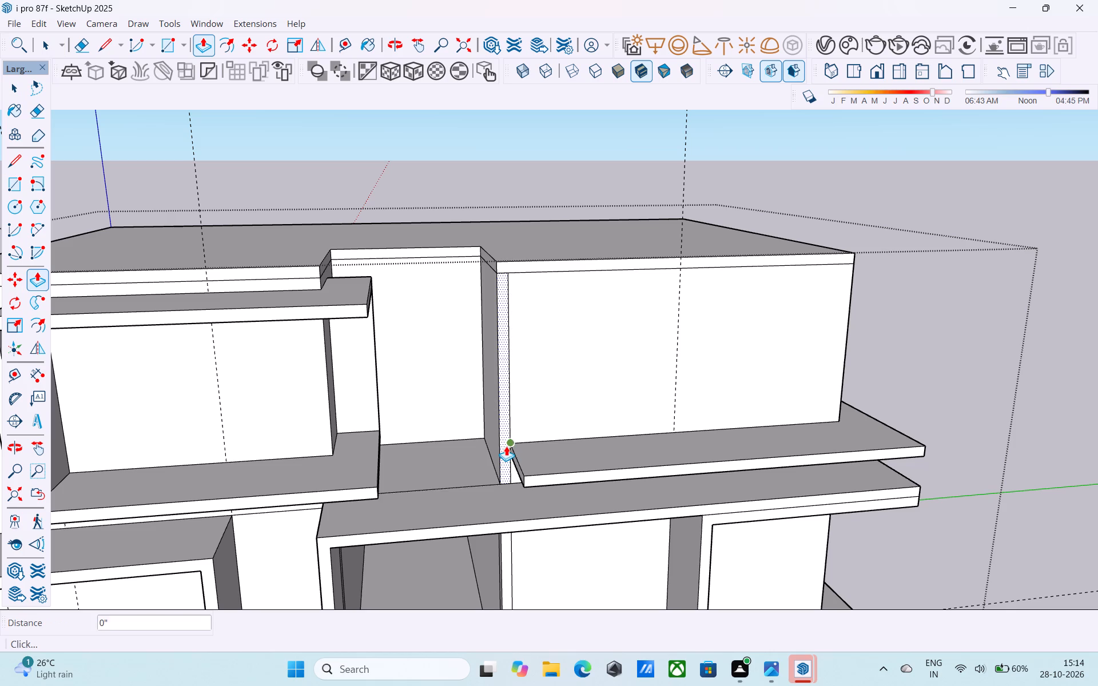
left_click(506, 446)
middle_click_drag(606, 461, 413, 469)
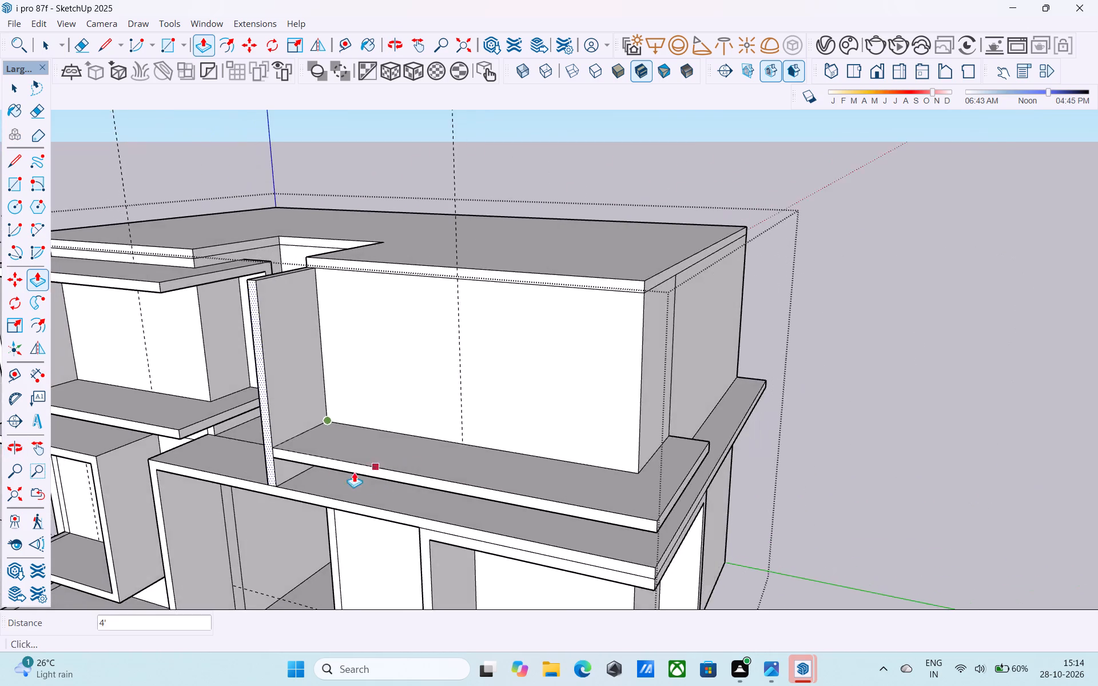
scroll(319, 464, "up", 6)
left_click(309, 454)
Examine the facade around the projecting vertical fin from the front, both sides and above.
middle_click_drag(309, 454, 380, 456)
scroll(384, 456, "down", 2)
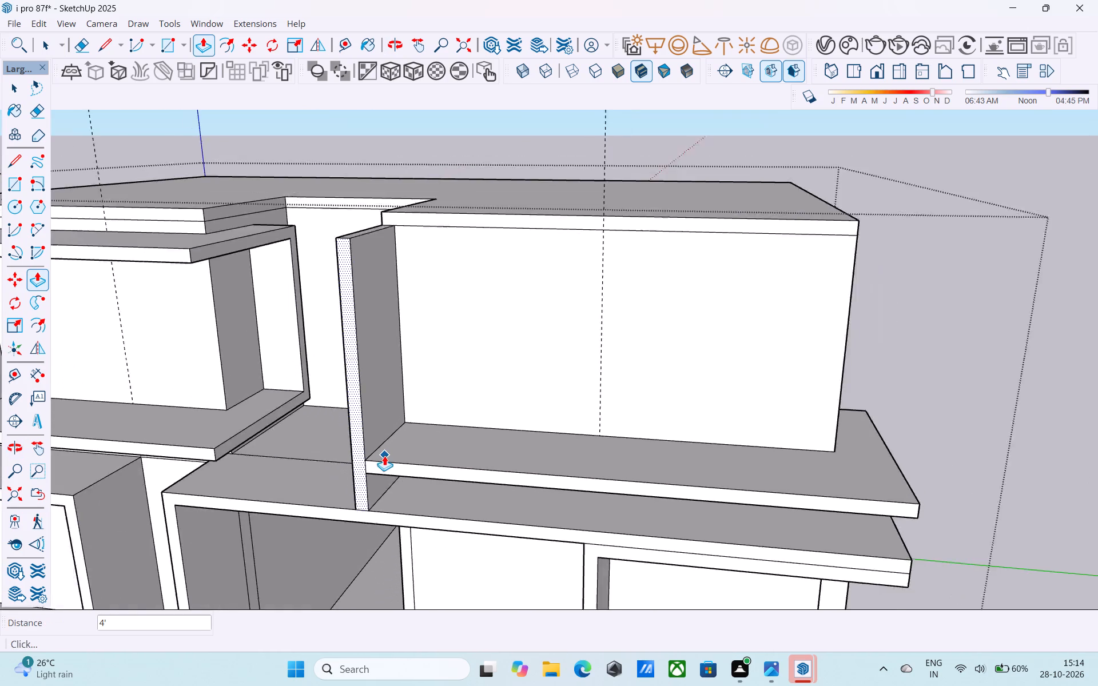
scroll(384, 456, "down", 11)
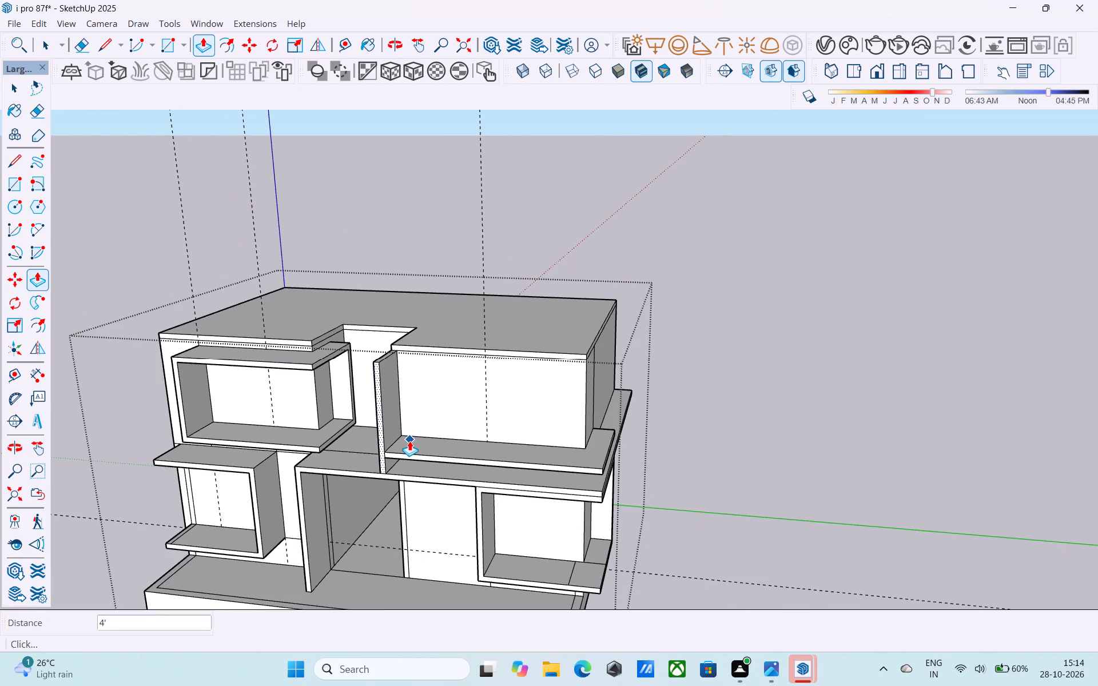
scroll(410, 440, "down", 8)
middle_click_drag(410, 440, 428, 484, "shift")
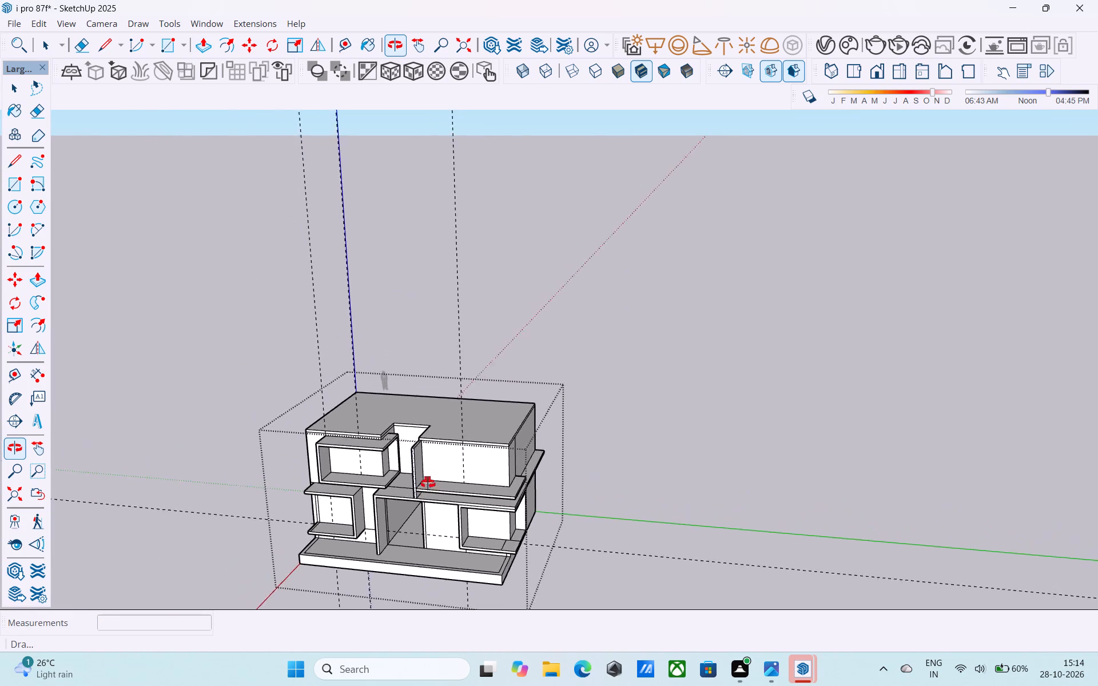
middle_click_drag(428, 484, 466, 358, "shift")
scroll(466, 358, "down", 4)
middle_click_drag(467, 369, 523, 498)
scroll(524, 497, "up", 11)
middle_click_drag(525, 445, 424, 406, "shift")
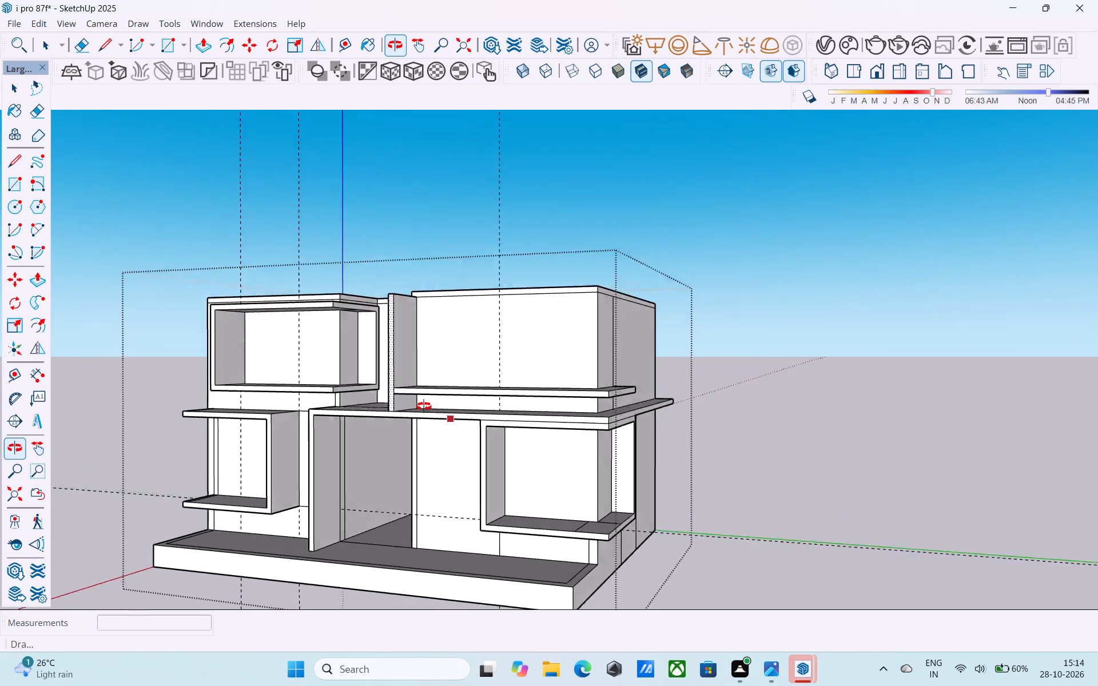
middle_click_drag(424, 406, 850, 388, "shift")
scroll(623, 437, "up", 4)
scroll(622, 437, "down", 4)
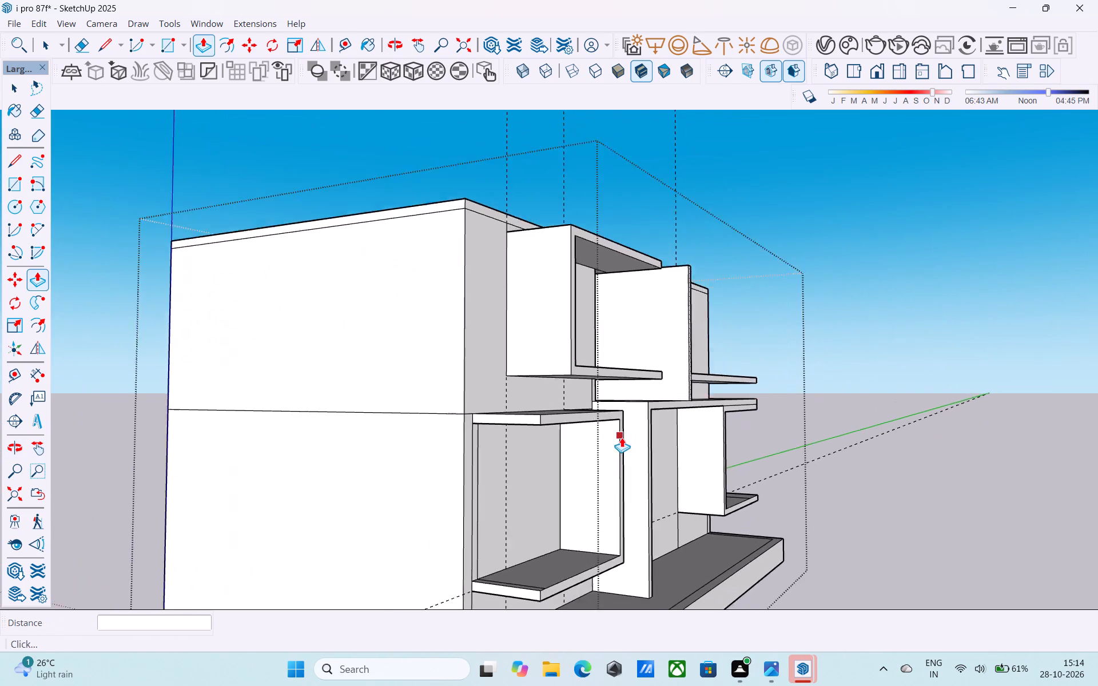
middle_click_drag(619, 436, 271, 407)
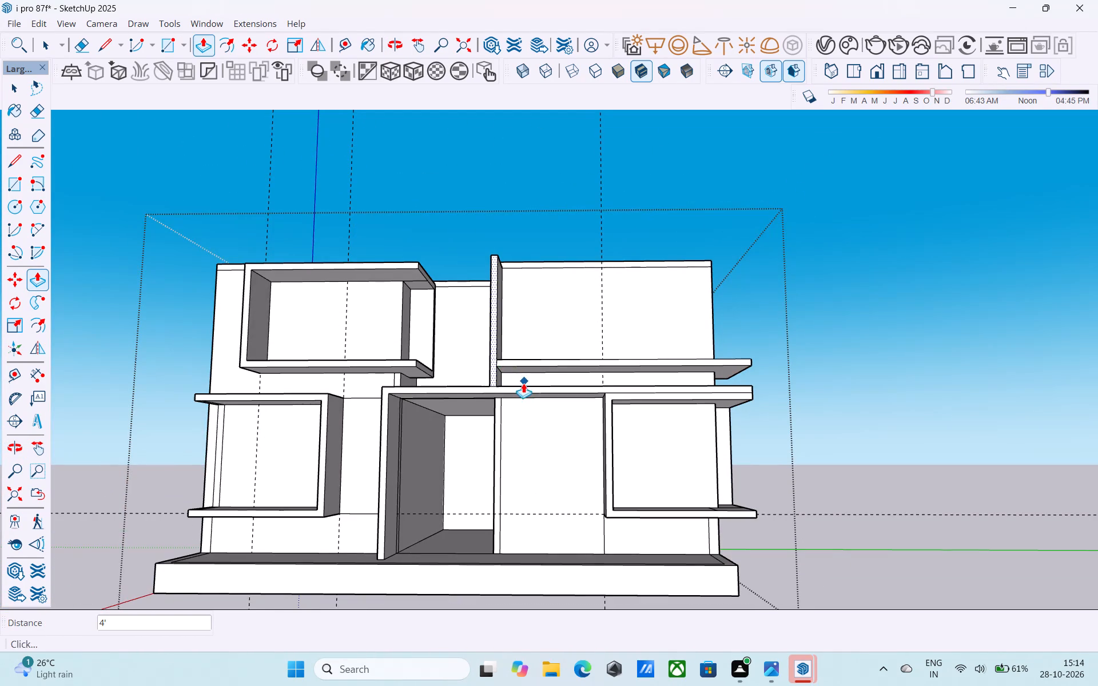
middle_click_drag(523, 383, 558, 402)
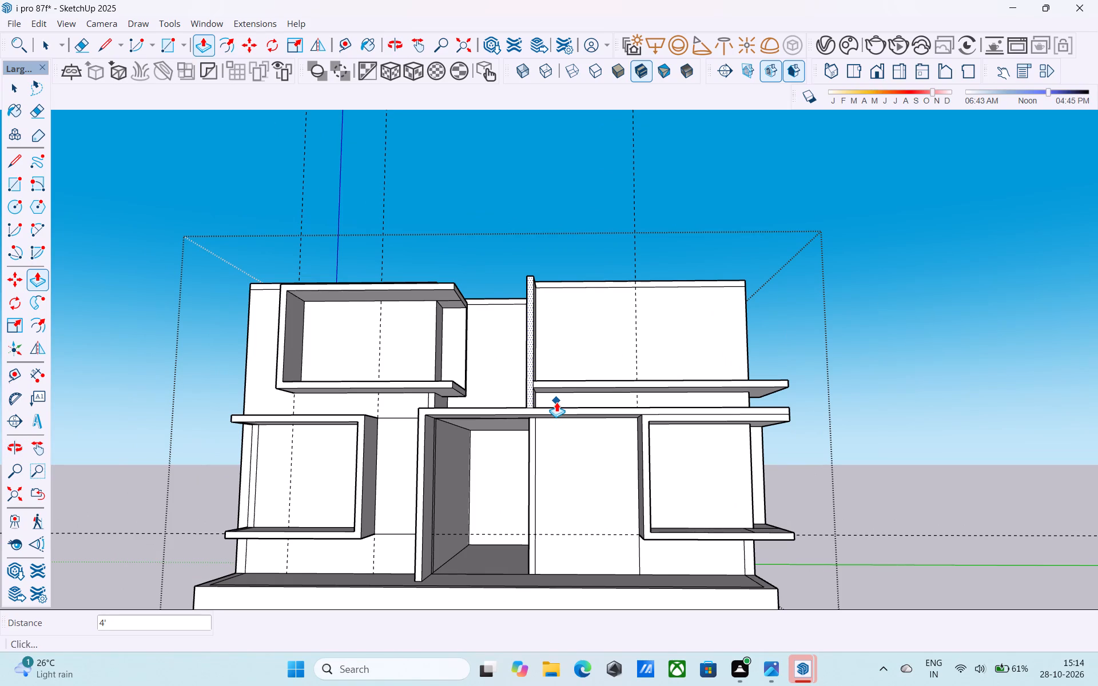
scroll(560, 400, "down", 2)
middle_click_drag(558, 401, 552, 406)
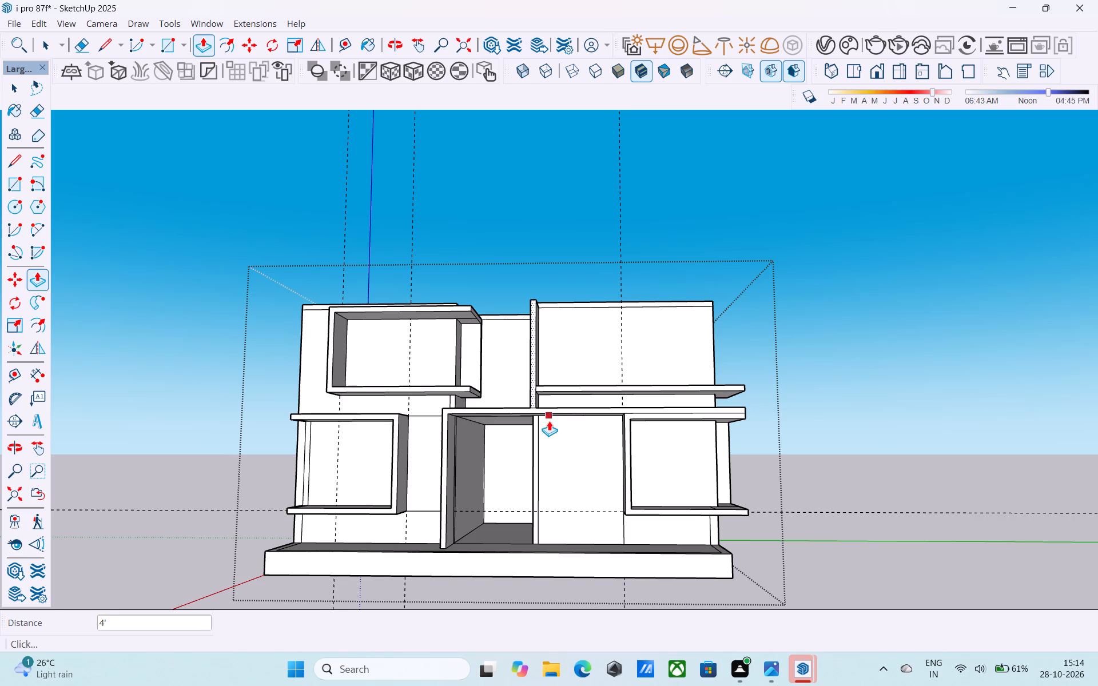
scroll(549, 421, "down", 5)
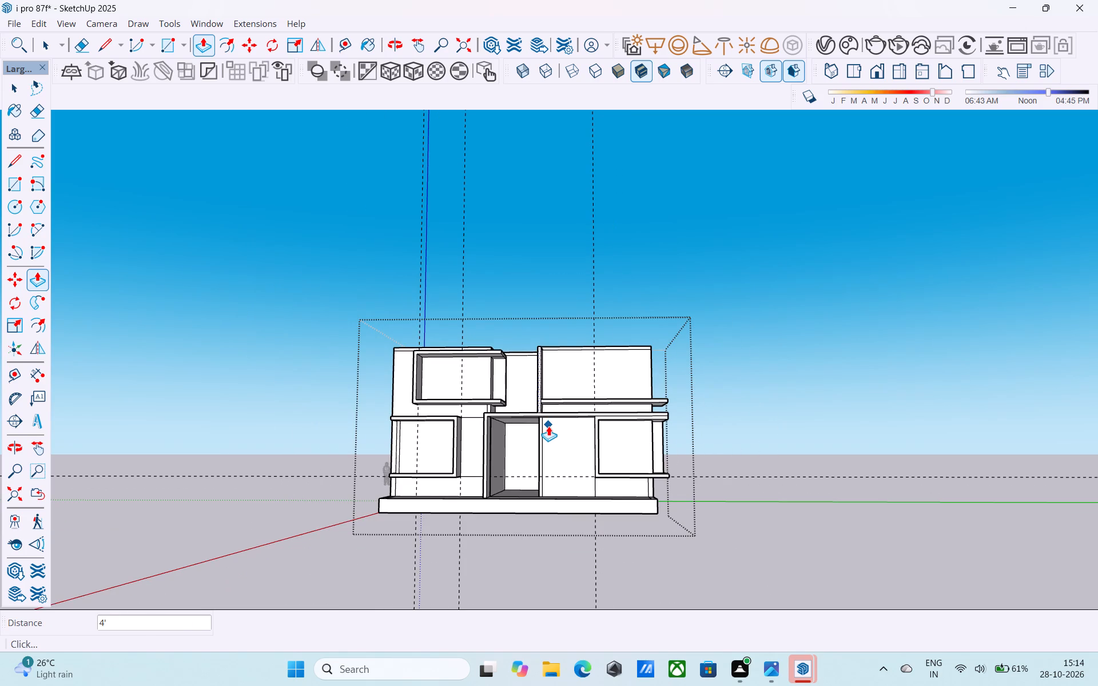
scroll(548, 426, "down", 4)
middle_click_drag(548, 426, 536, 505)
scroll(573, 426, "up", 5)
middle_click_drag(559, 464, 552, 349)
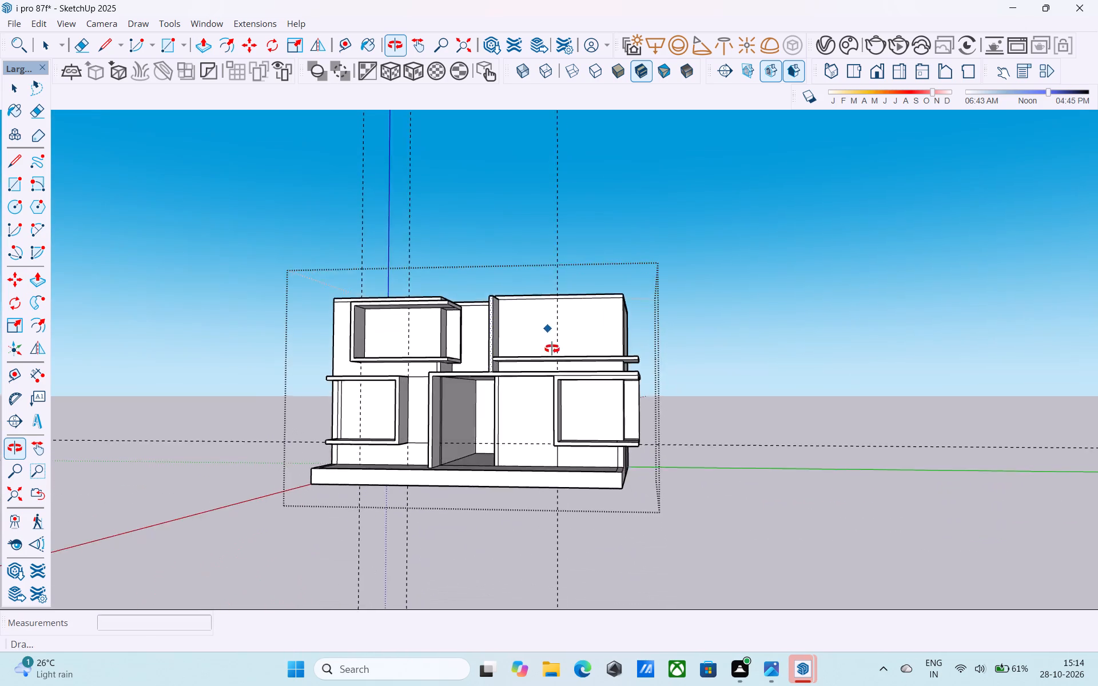
middle_click_drag(552, 349, 552, 351)
scroll(526, 430, "up", 5)
scroll(524, 436, "down", 4)
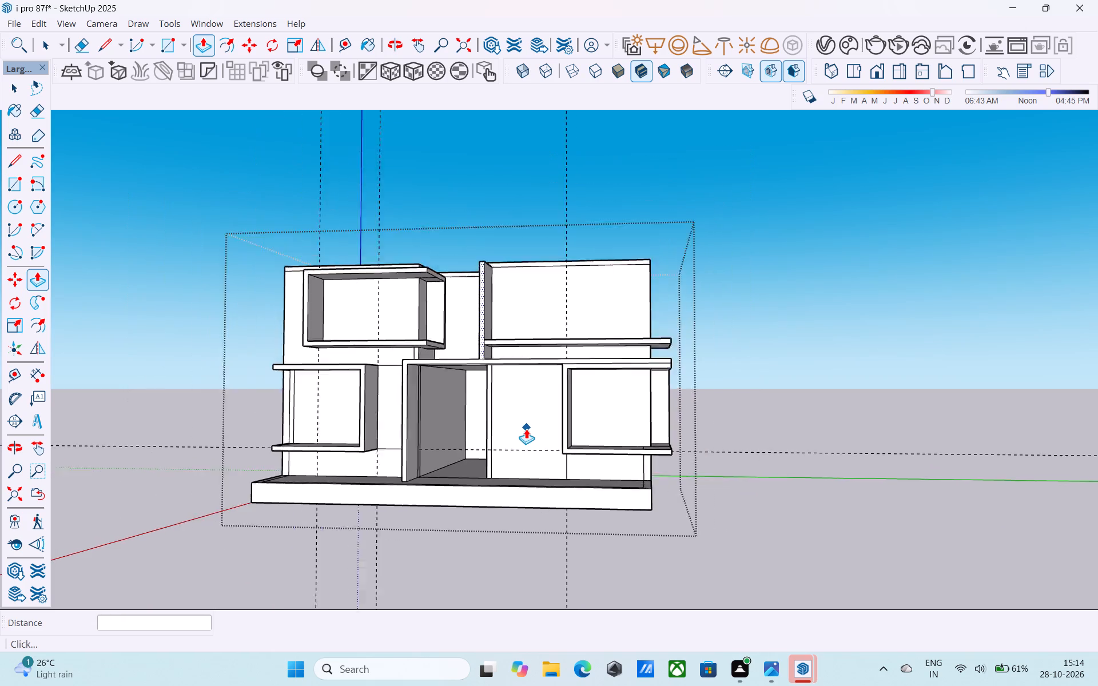
scroll(526, 429, "down", 2)
middle_click_drag(523, 429, 517, 472)
scroll(477, 445, "up", 5)
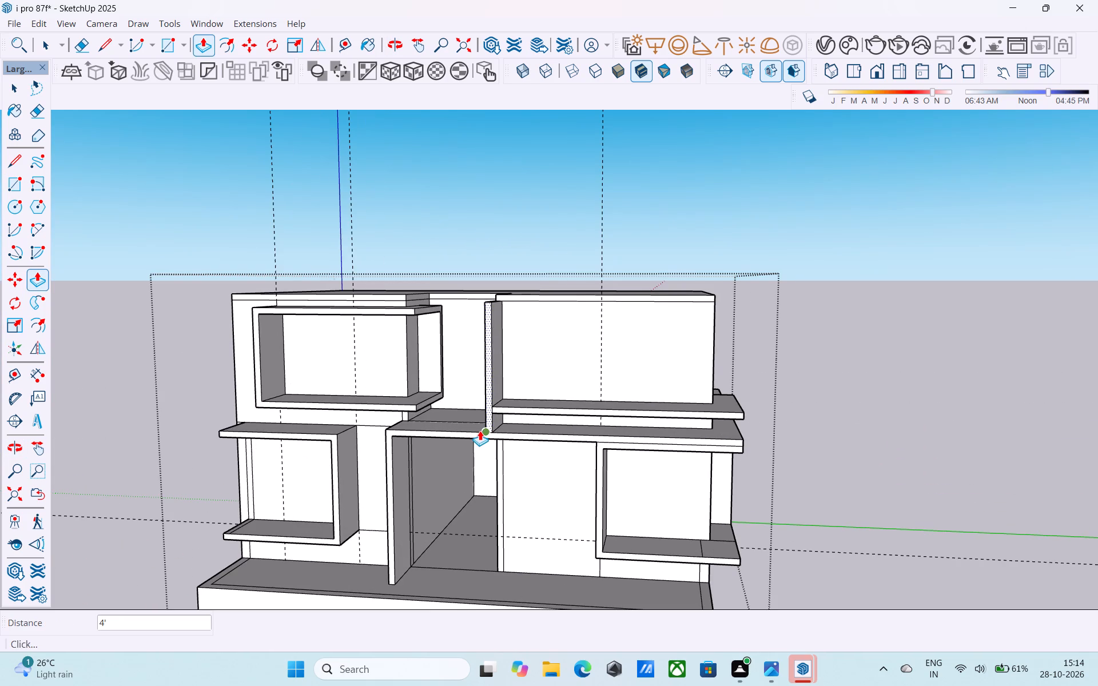
Draw a 6" line across the vertical fin's front face level with the underside of the corner ledge.
middle_click_drag(480, 430, 498, 428)
scroll(497, 428, "up", 7)
key("l")
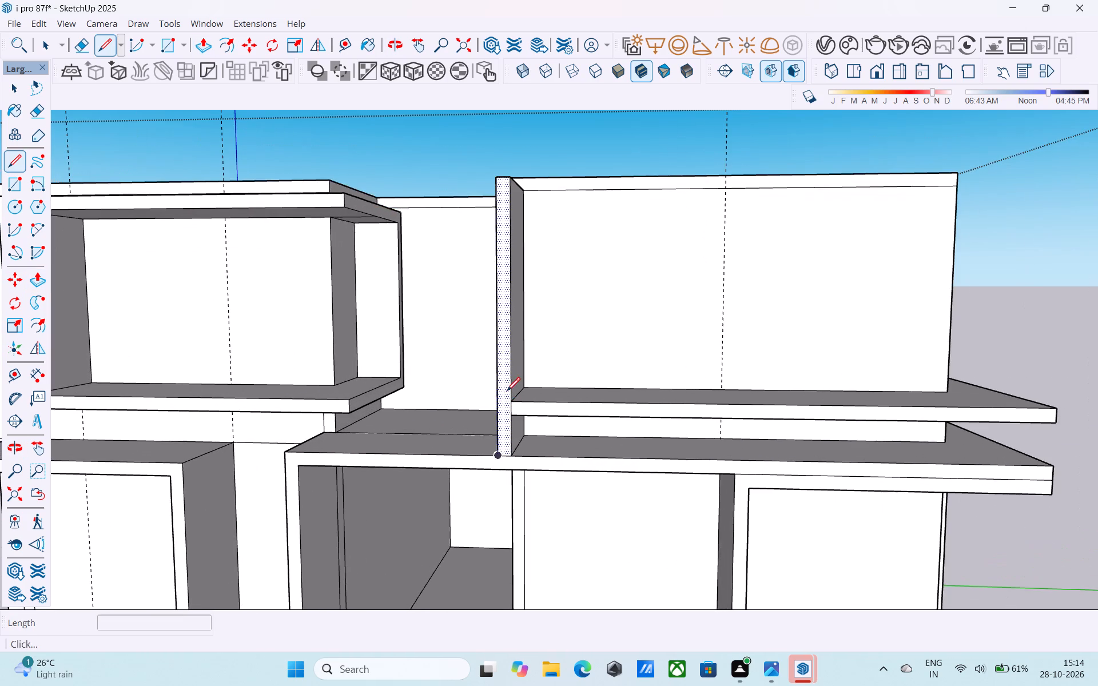
scroll(508, 396, "up", 5)
left_click(515, 436)
left_click(492, 429)
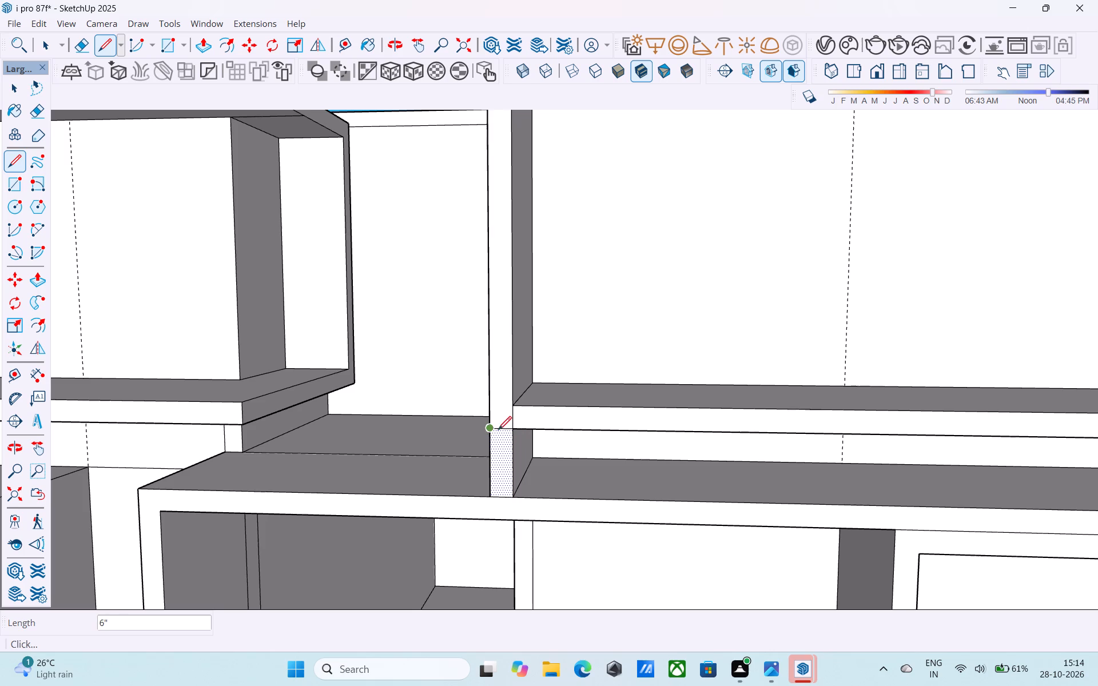
Push/Pull the part of the fin's front face below the ledge back to the wall face.
middle_click_drag(501, 434, 566, 415)
key("space")
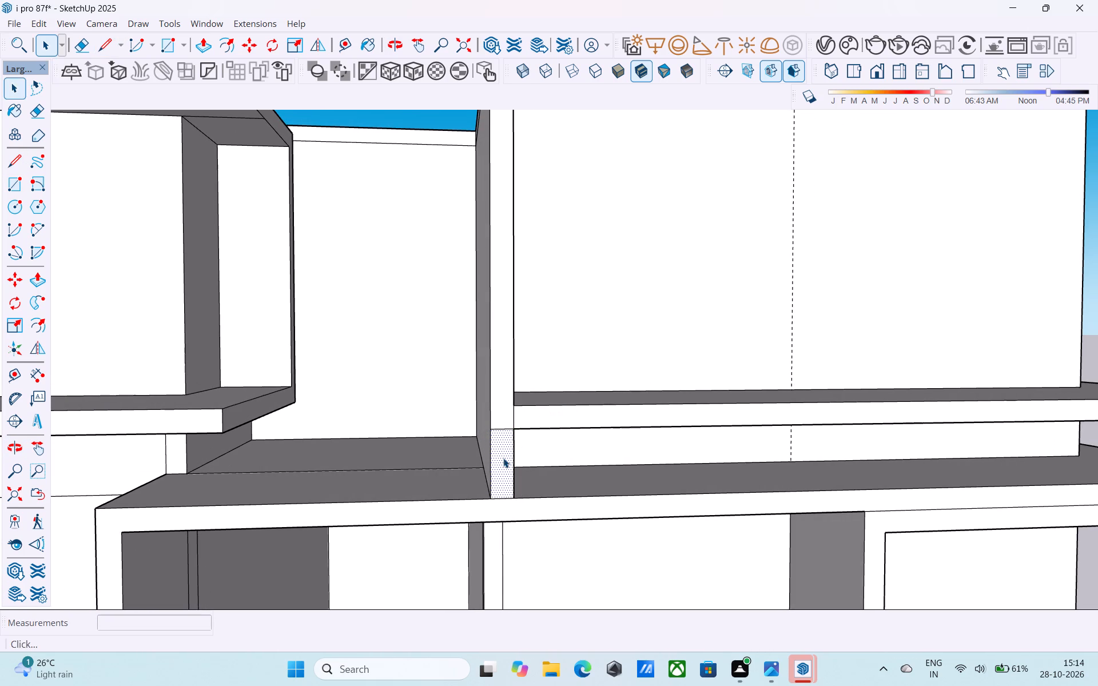
key("p")
left_click(503, 458)
left_click(571, 442)
key("space")
Erase the short edge separating the bottom of the fin's front face from the corner ledge's front face.
middle_click_drag(557, 450, 566, 408)
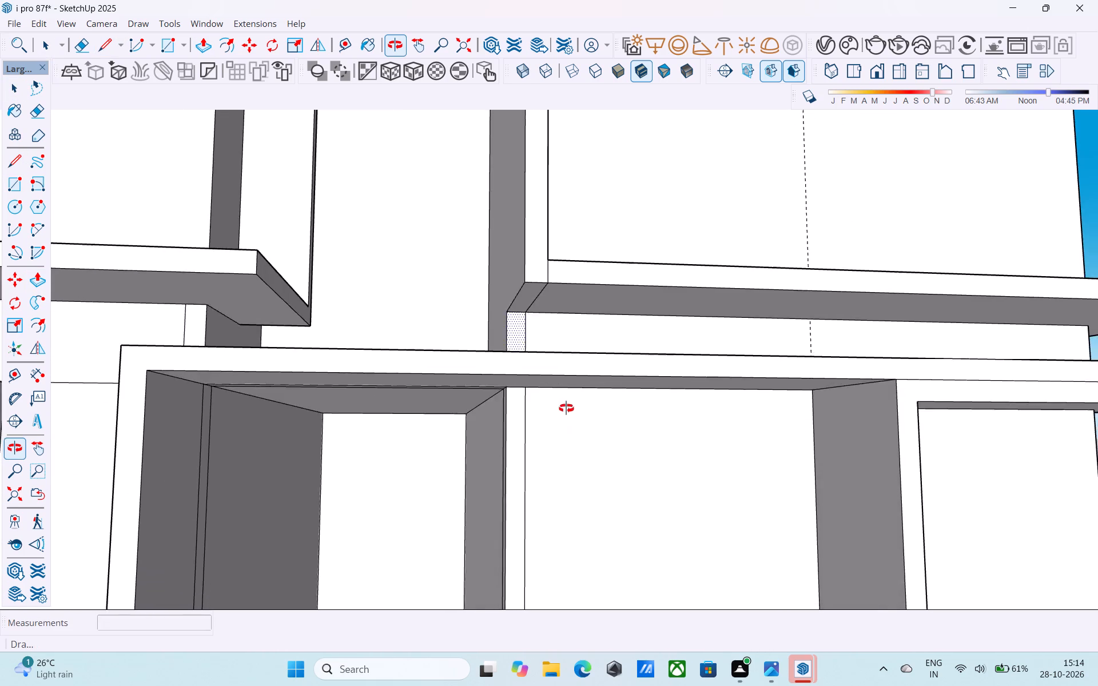
middle_click_drag(566, 408, 556, 433)
scroll(560, 424, "up", 1)
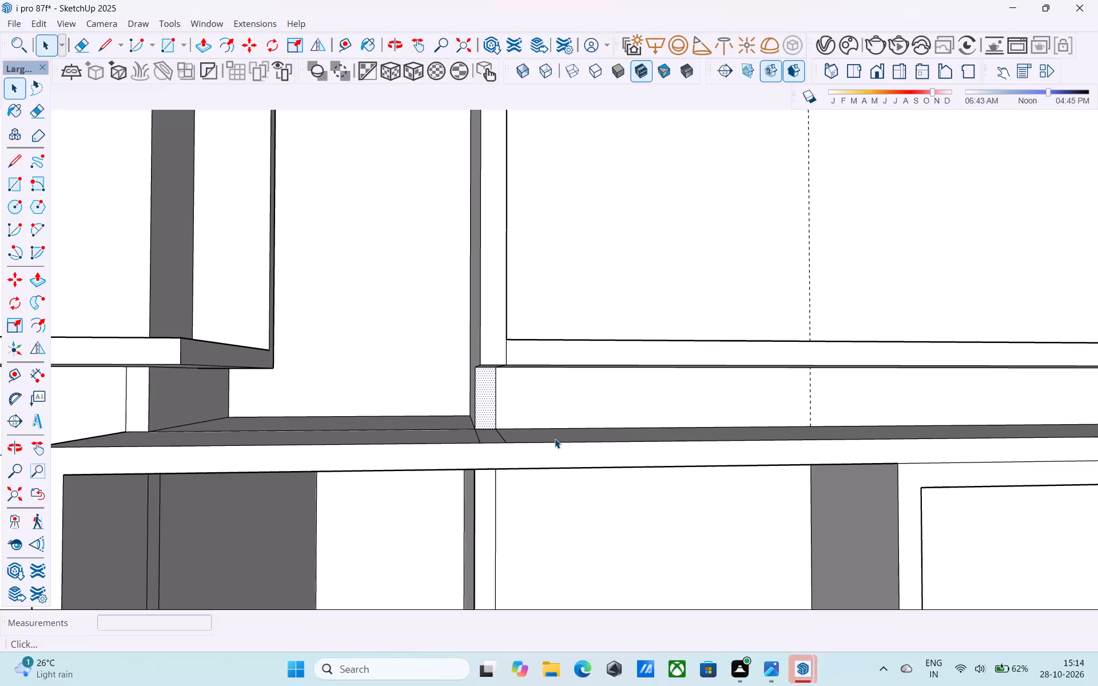
key("e")
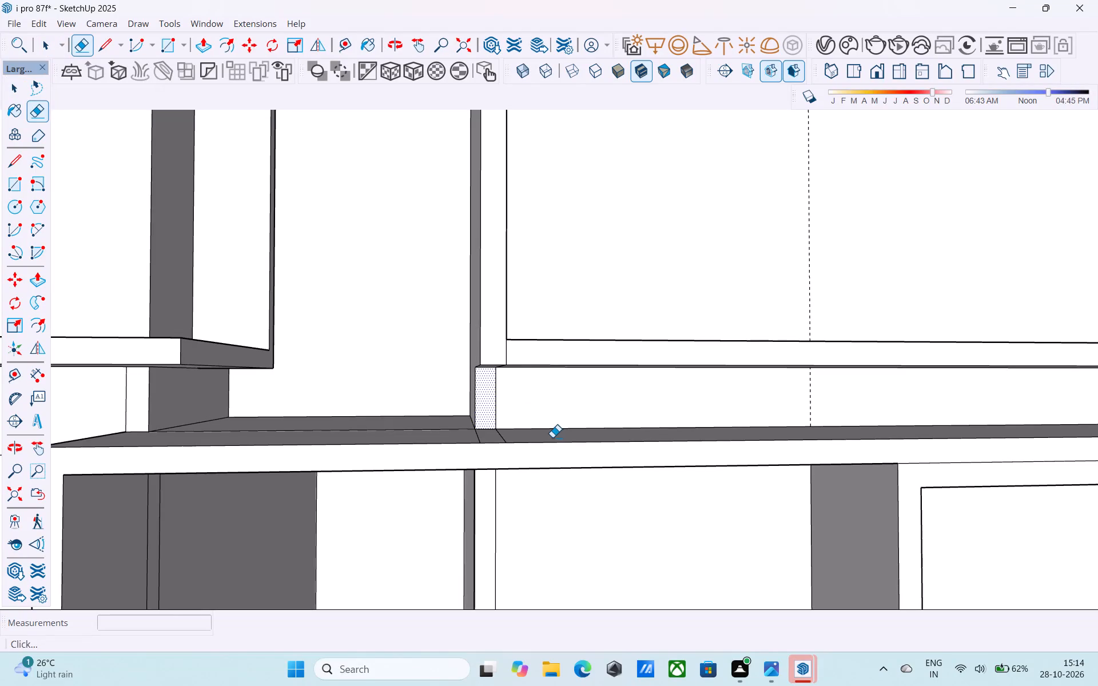
left_click(502, 361)
left_click_drag(500, 361, 508, 360)
left_click_drag(508, 360, 505, 360)
left_click_drag(505, 360, 500, 360)
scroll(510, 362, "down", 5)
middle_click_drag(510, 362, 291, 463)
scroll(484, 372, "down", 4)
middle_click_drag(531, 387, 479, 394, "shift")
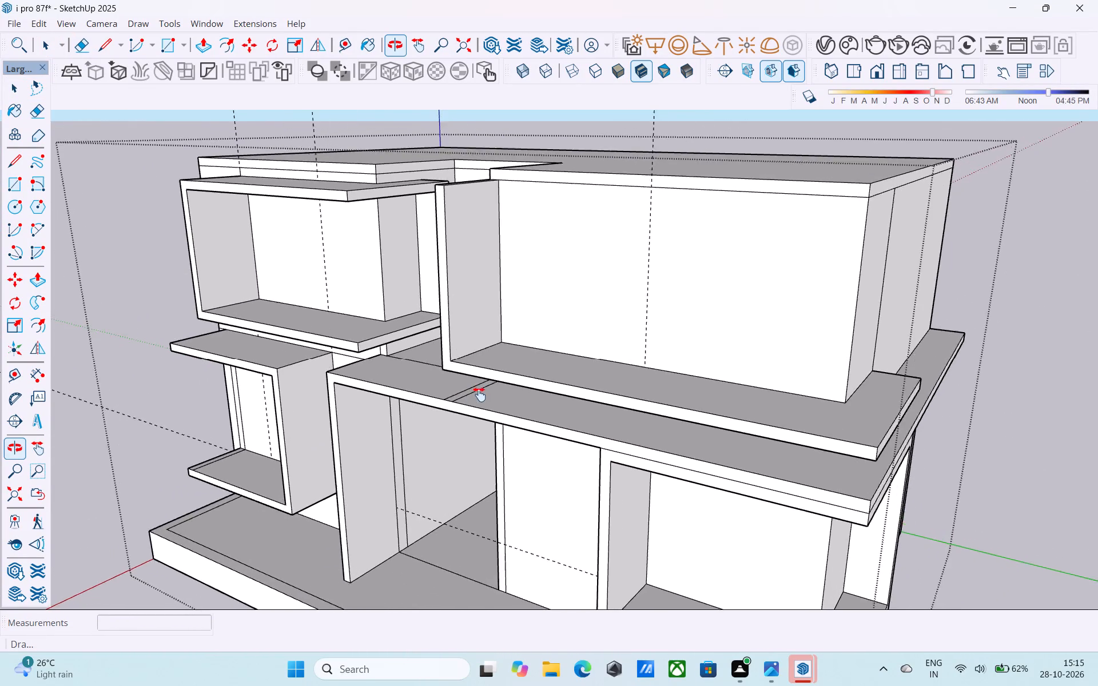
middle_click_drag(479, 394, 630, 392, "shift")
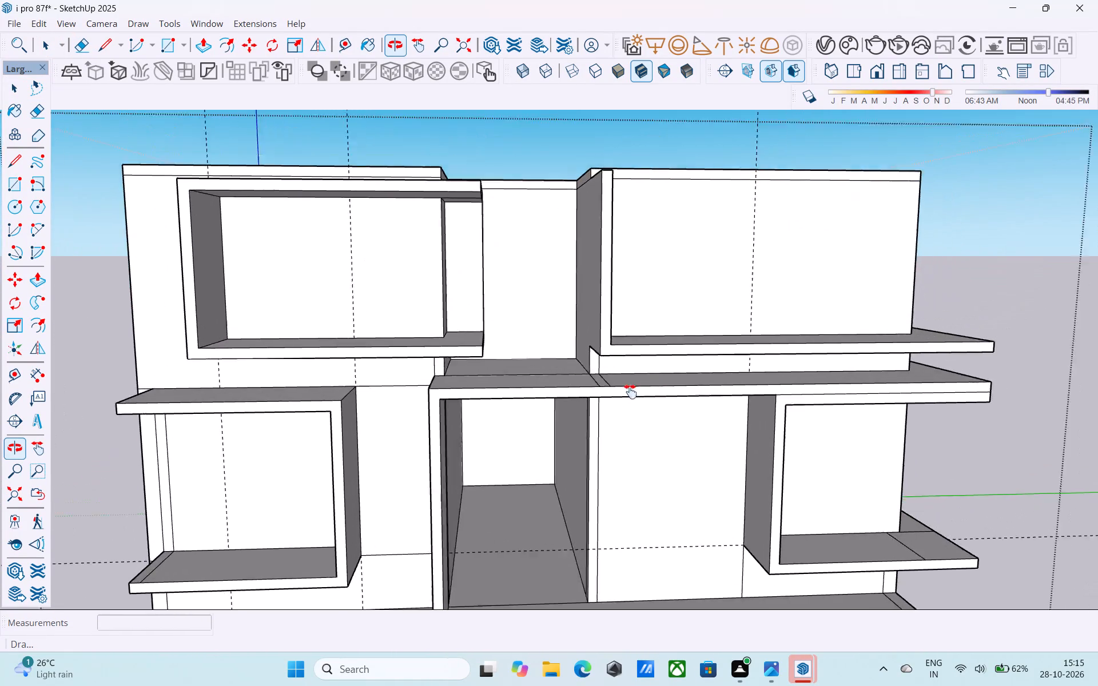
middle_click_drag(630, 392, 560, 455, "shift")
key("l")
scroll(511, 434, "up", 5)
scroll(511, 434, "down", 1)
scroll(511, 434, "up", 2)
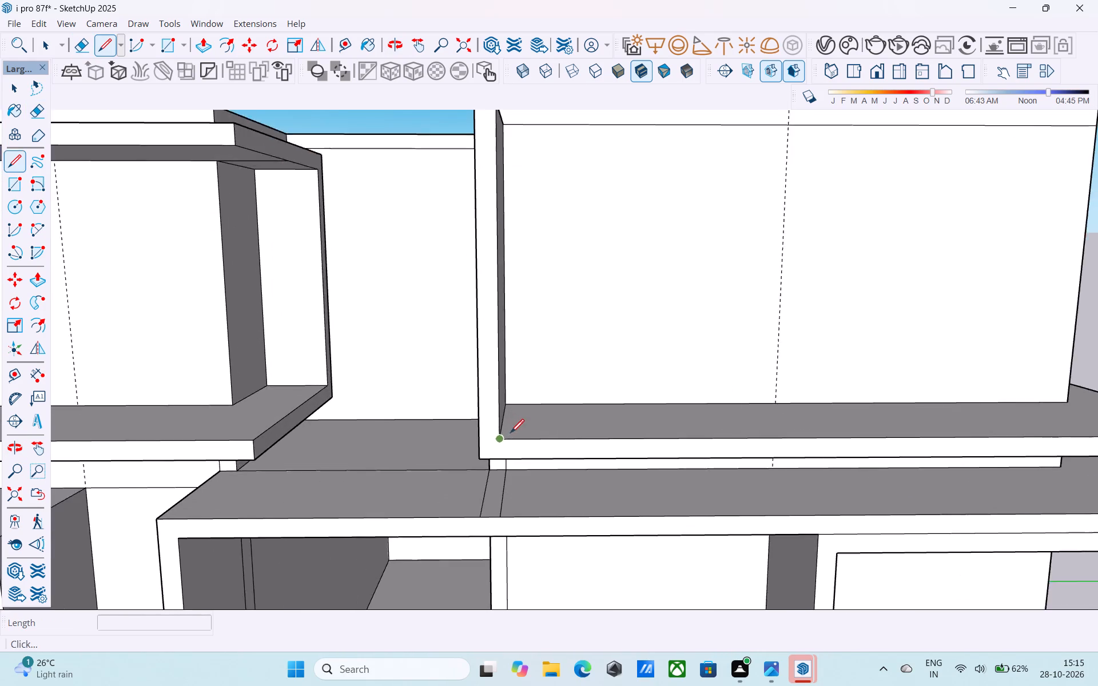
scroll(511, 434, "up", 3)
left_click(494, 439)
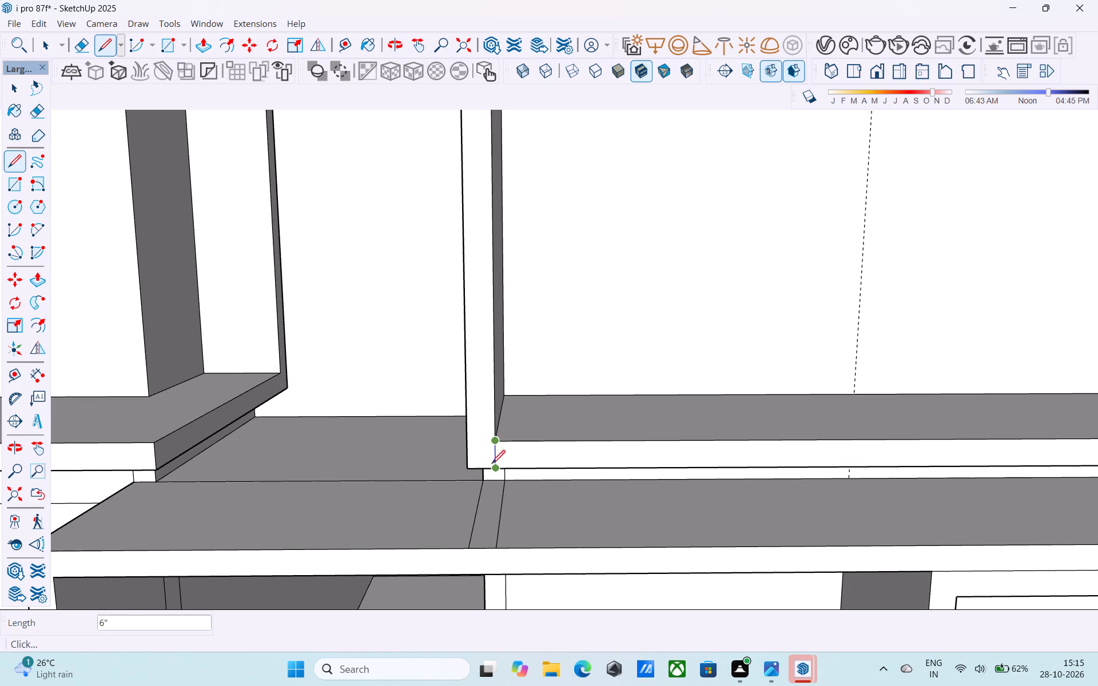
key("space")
Examine the joined fin and corner ledge on the upper floor from both sides and above.
middle_click_drag(471, 441, 531, 434)
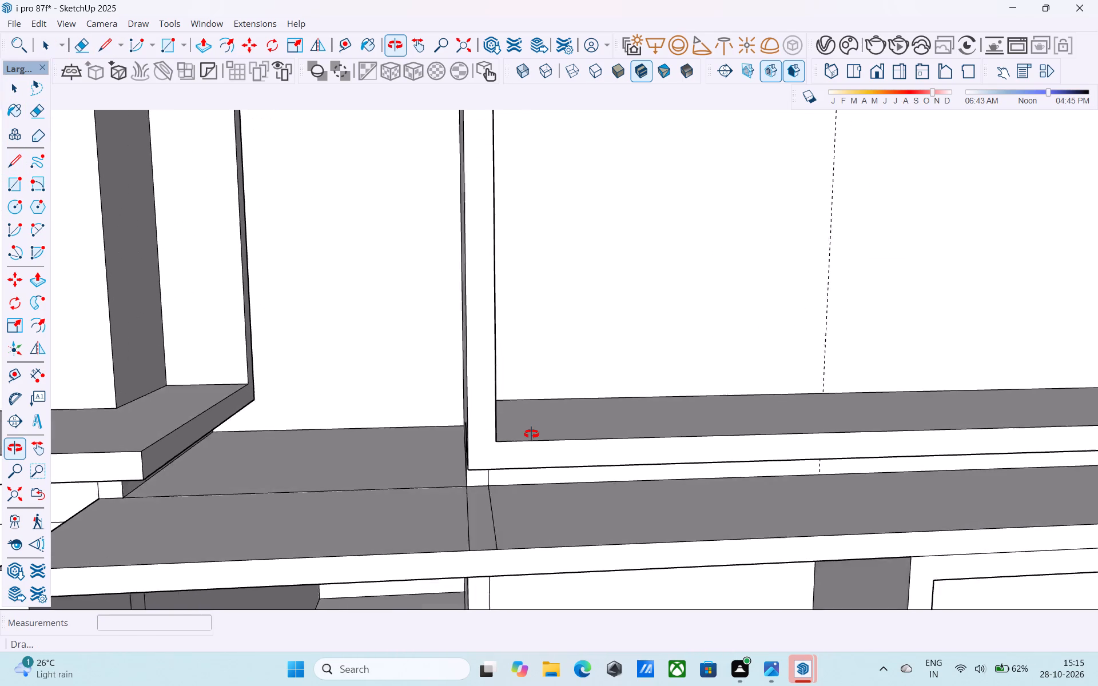
middle_click_drag(531, 434, 708, 529)
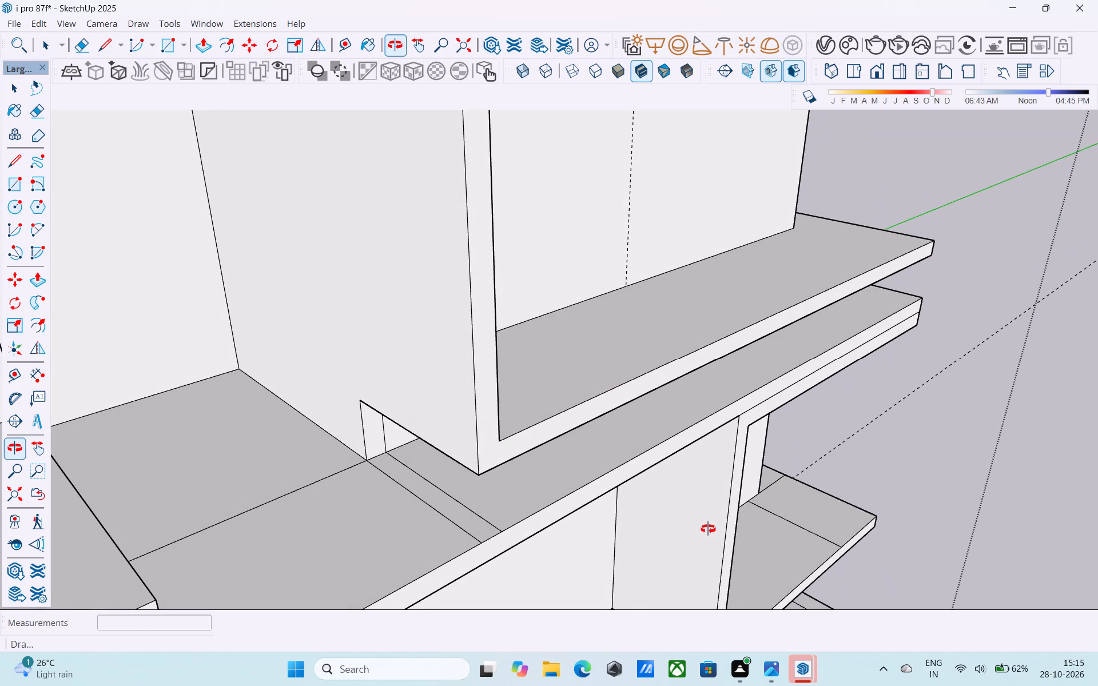
middle_click_drag(708, 529, 578, 497)
scroll(578, 497, "down", 10)
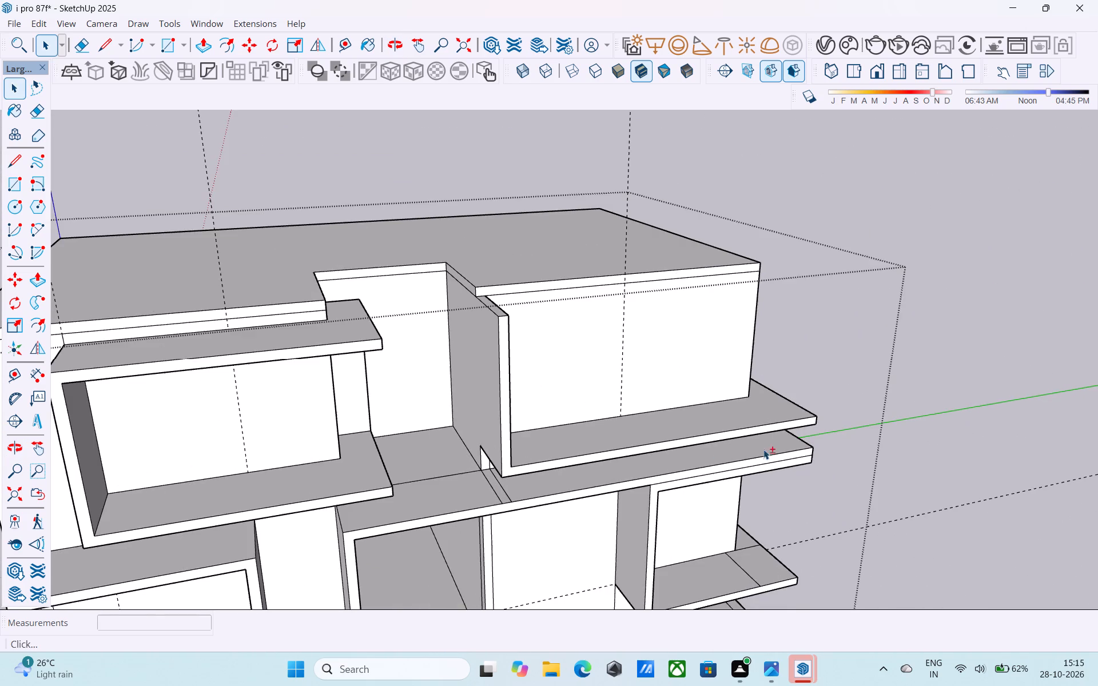
middle_click_drag(763, 449, 385, 468, "shift")
middle_click_drag(456, 444, 524, 457, "shift")
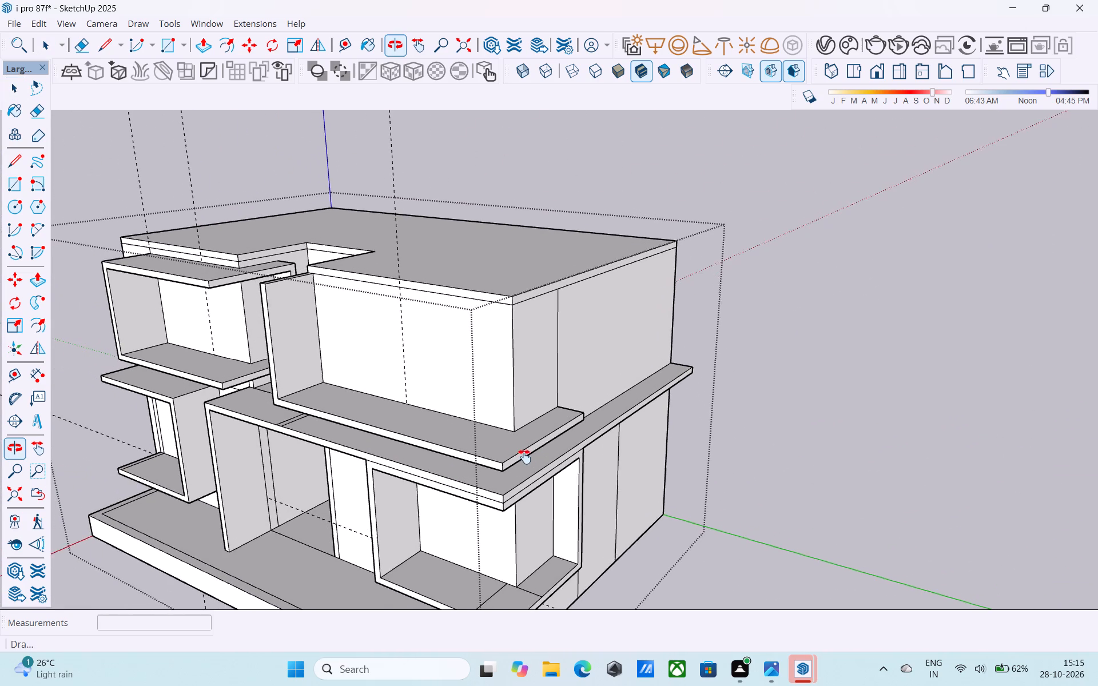
middle_click_drag(524, 457, 530, 460, "shift")
middle_click_drag(511, 431, 526, 473, "shift")
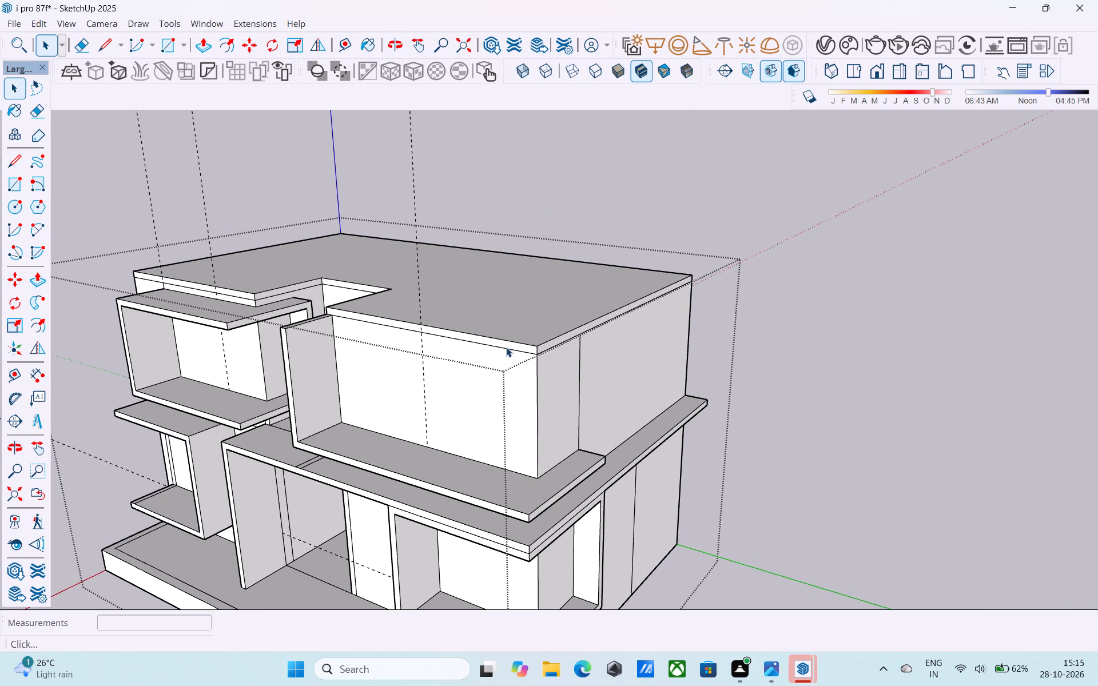
scroll(483, 353, "up", 4)
scroll(483, 353, "down", 4)
middle_click_drag(483, 353, 538, 320, "shift")
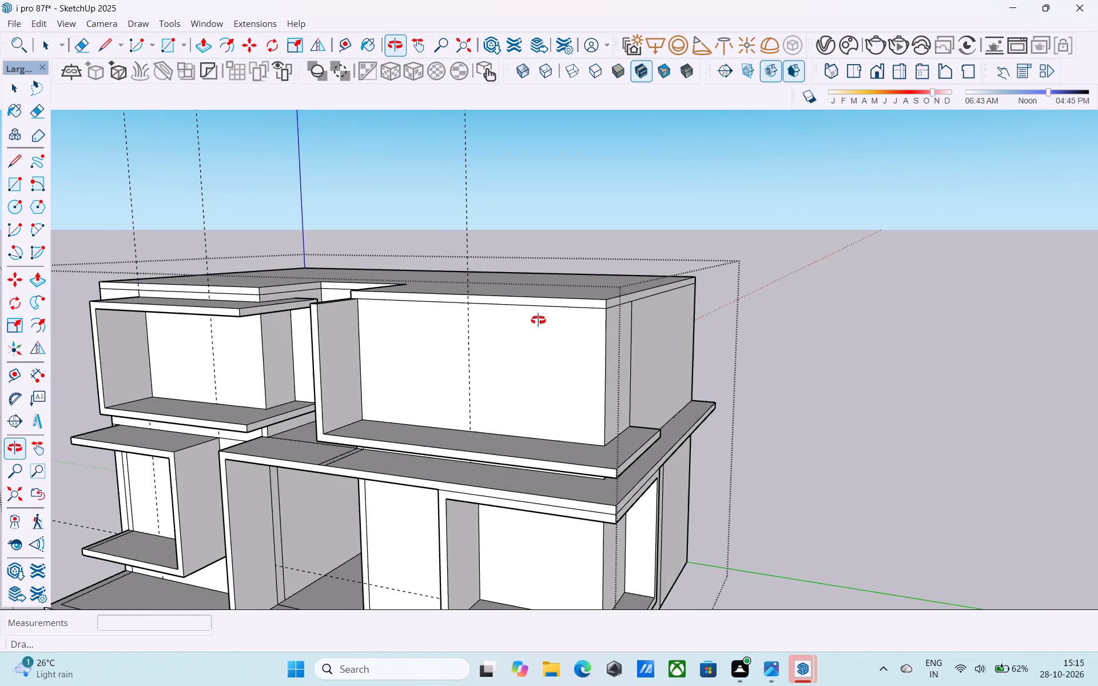
middle_click_drag(538, 320, 538, 322, "shift")
Measure the inner height of the left upper-floor projecting frame at its back corner with the Line tool.
key("l")
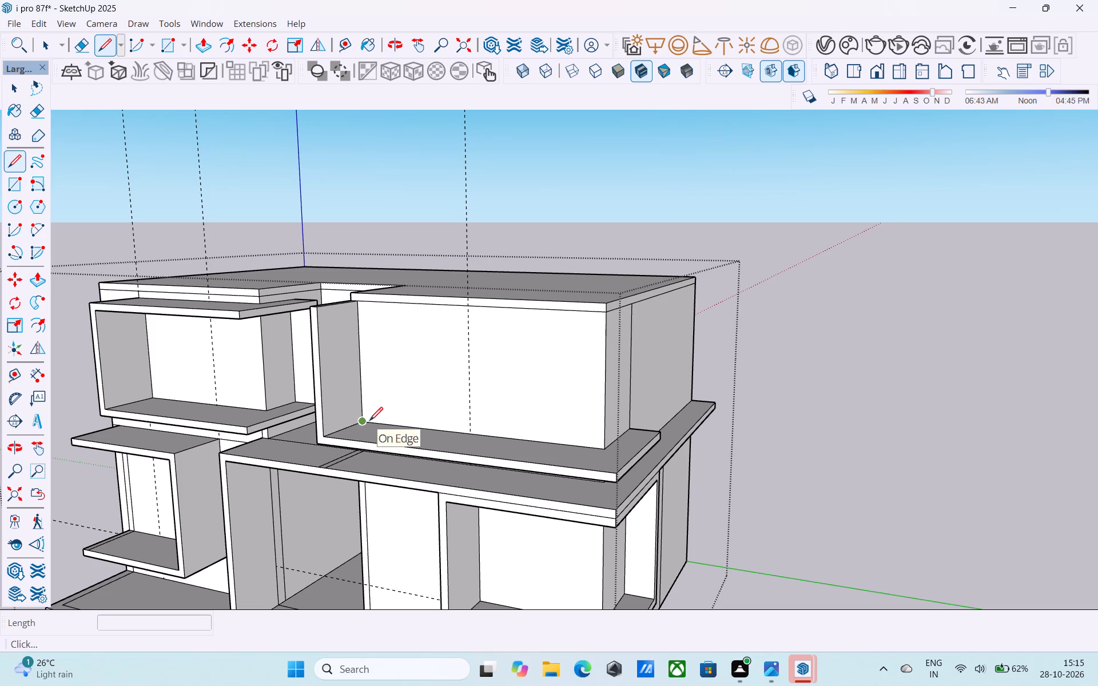
middle_click_drag(307, 354, 507, 279)
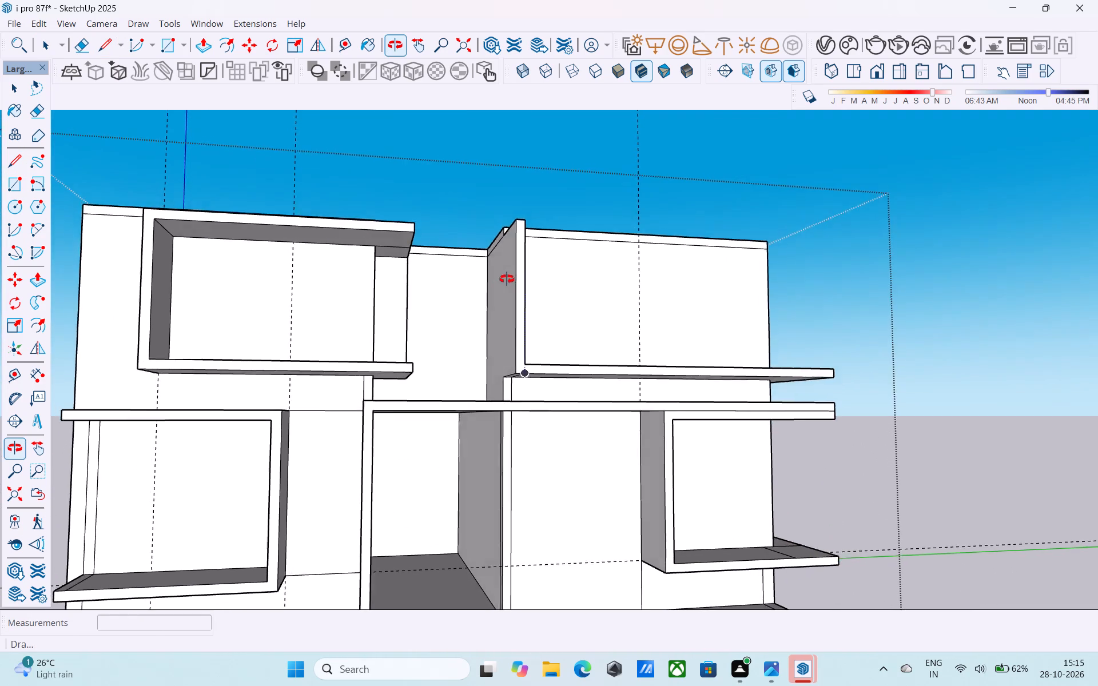
middle_click_drag(507, 279, 499, 328)
left_click(174, 430)
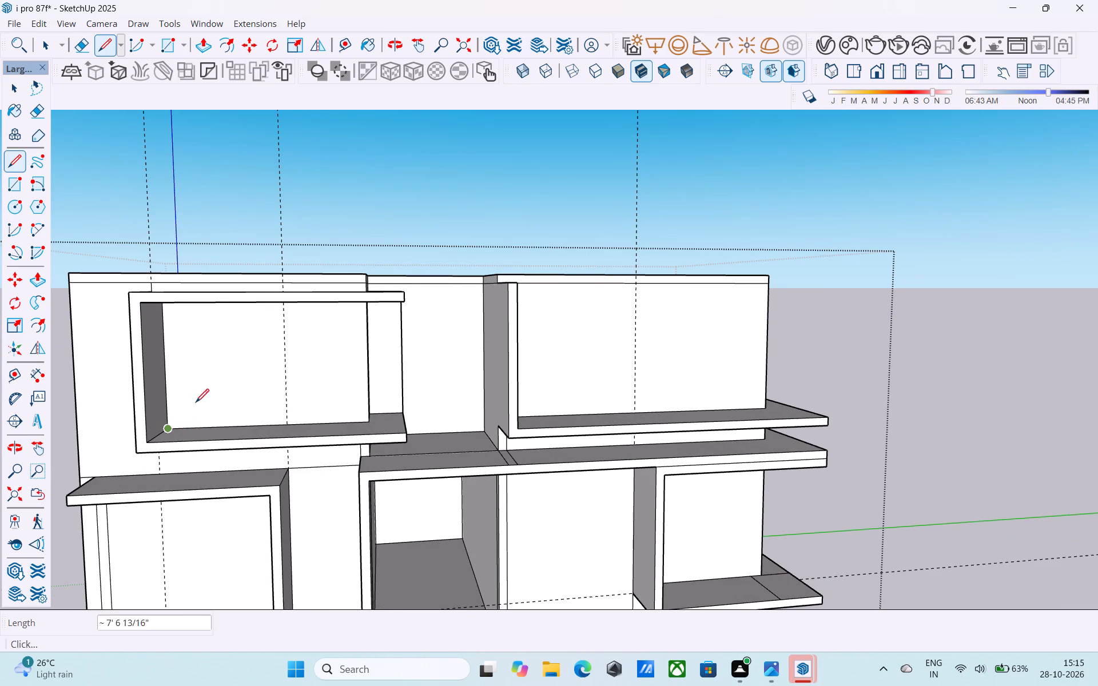
middle_click_drag(196, 403, 237, 358, "shift")
scroll(224, 269, "up", 5)
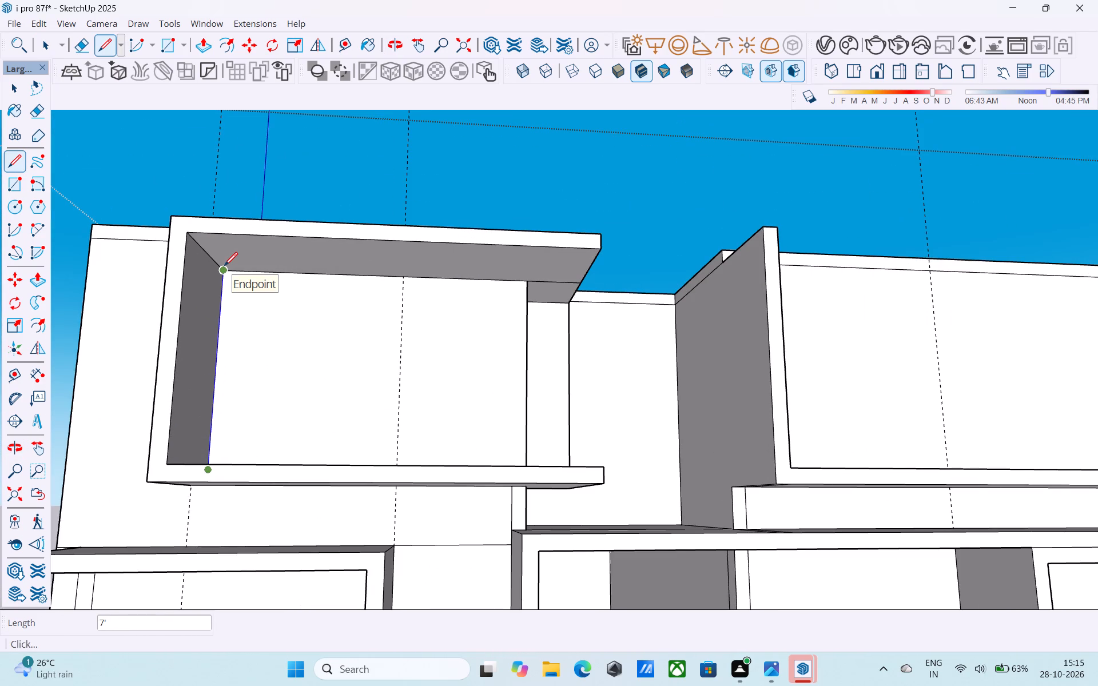
scroll(224, 267, "down", 5)
key("space")
Measure the vertical fin's height from the corner ledge's top to the roof slab's underside with the Line tool.
middle_click_drag(517, 269, 343, 356)
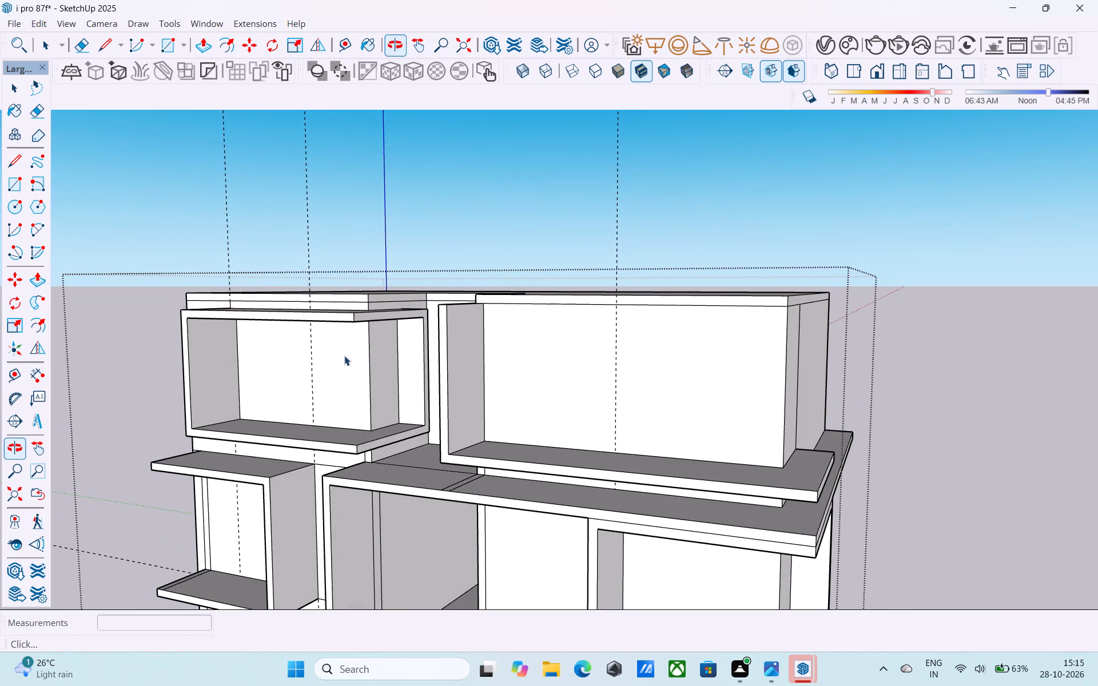
key("l")
left_click(492, 441)
scroll(482, 312, "up", 7)
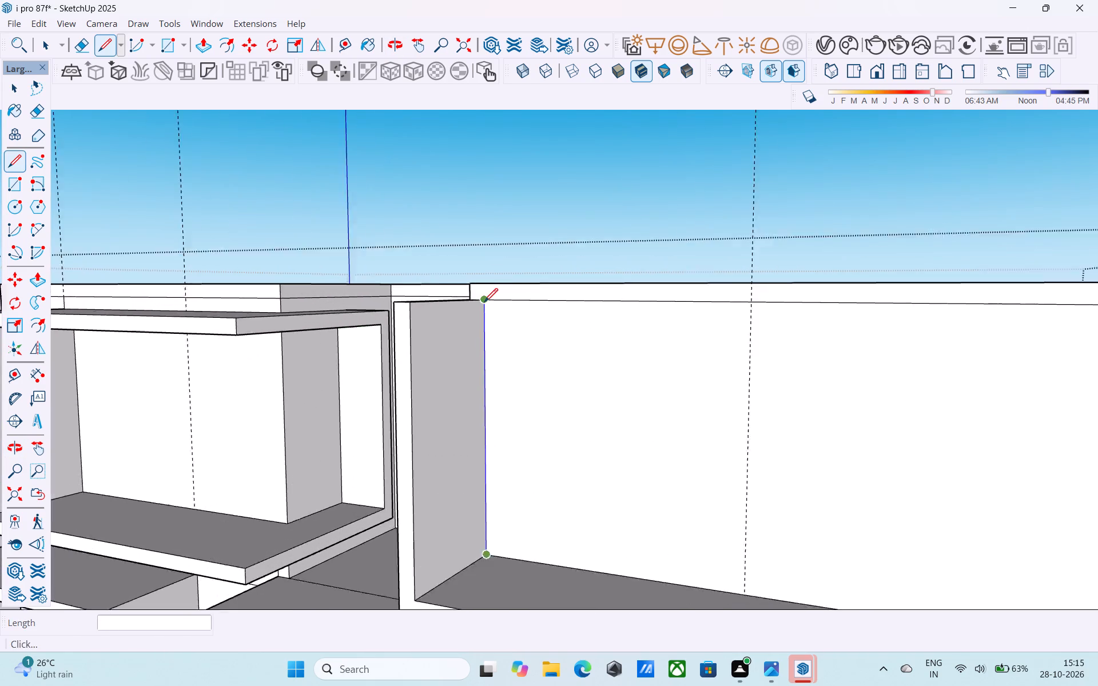
scroll(484, 303, "up", 5)
scroll(485, 299, "down", 5)
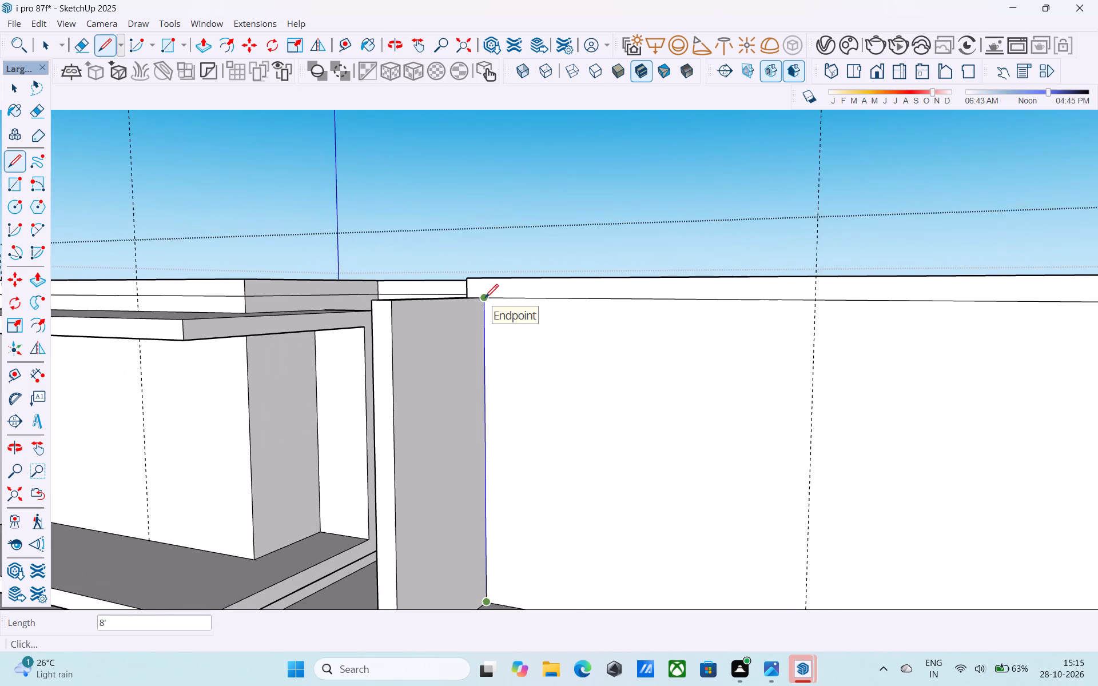
scroll(485, 299, "down", 2)
middle_click_drag(485, 299, 458, 346)
key("space")
Push/Pull the top face of the left upper-floor projecting frame up 6".
scroll(429, 364, "down", 3)
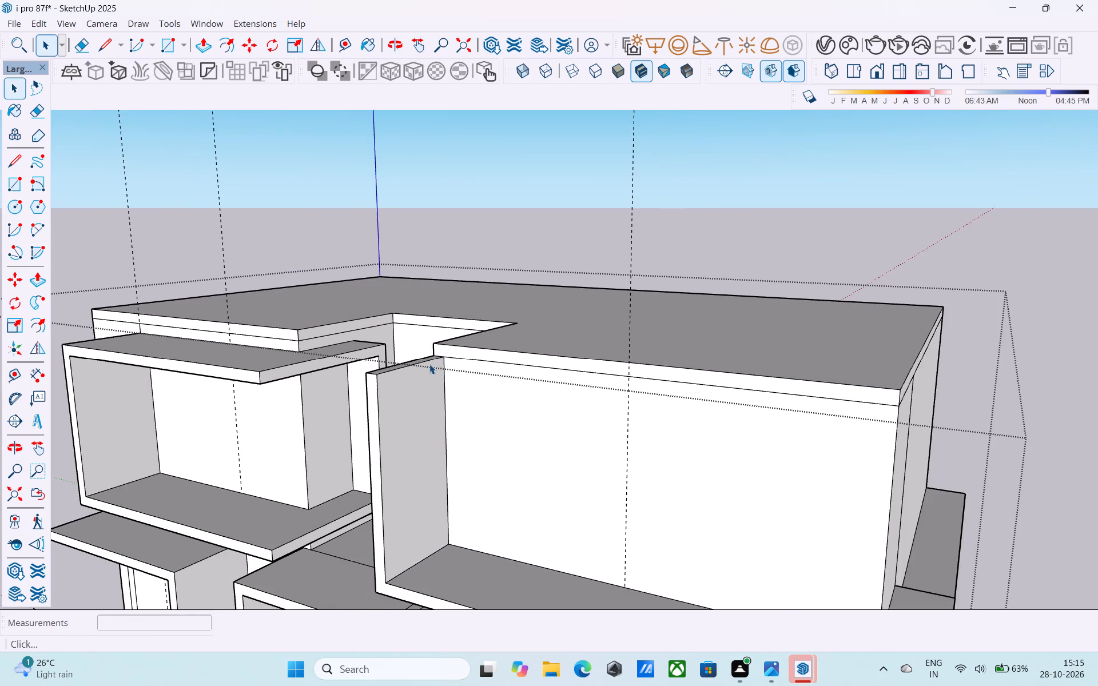
scroll(429, 366, "down", 1)
middle_click_drag(428, 366, 470, 363, "shift")
middle_click_drag(325, 372, 400, 377, "shift")
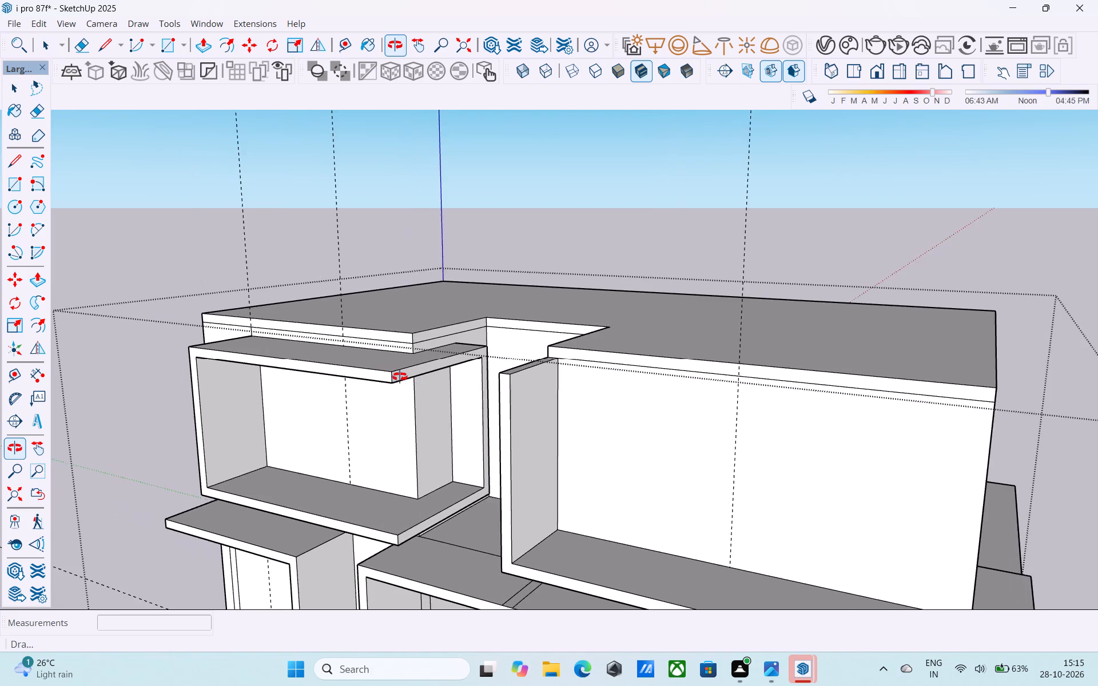
middle_click_drag(400, 377, 405, 404, "shift")
scroll(403, 397, "up", 5)
left_click(402, 364)
middle_click_drag(402, 360, 398, 375, "shift")
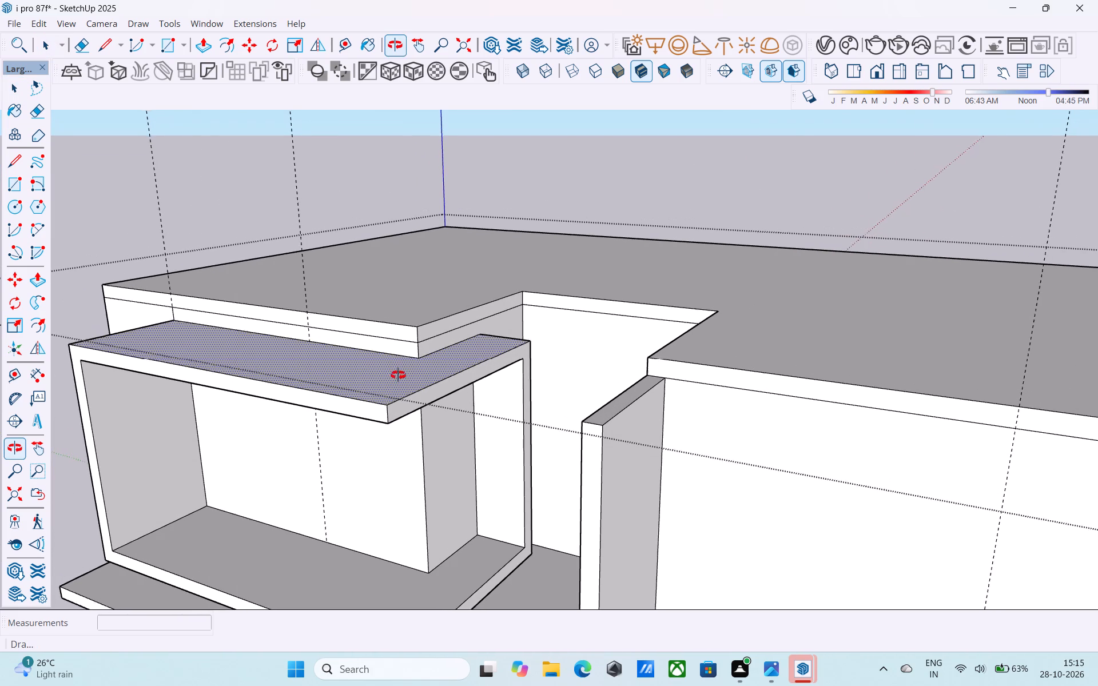
middle_click_drag(398, 375, 398, 376, "shift")
scroll(398, 376, "up", 1)
key("p")
left_click(398, 377)
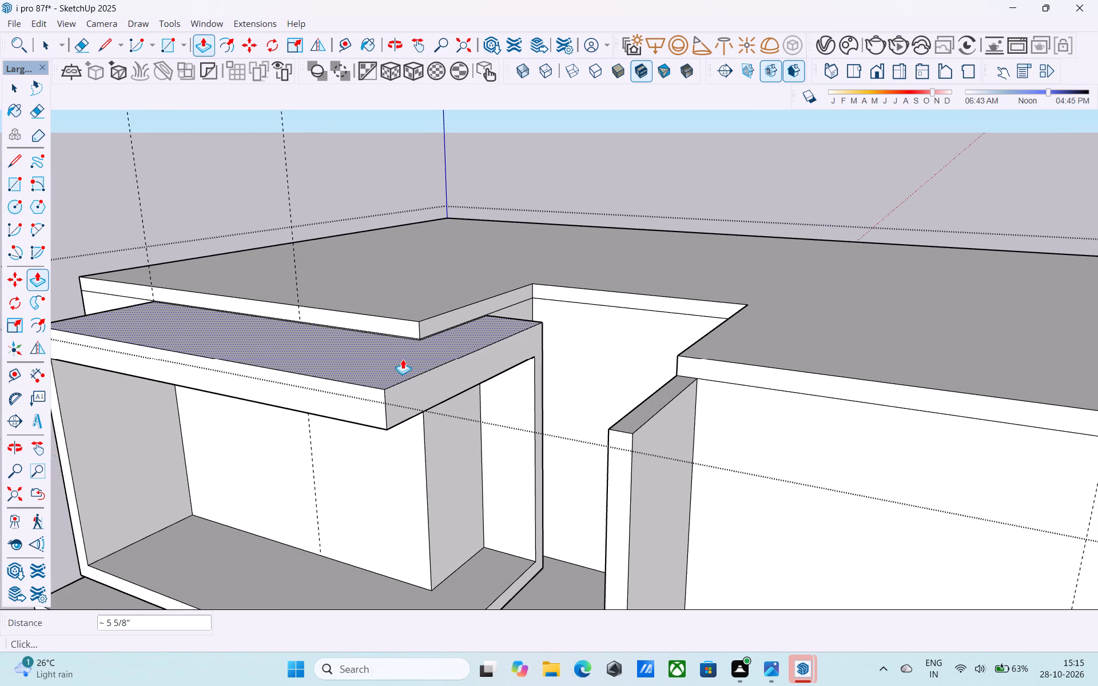
left_click(402, 357)
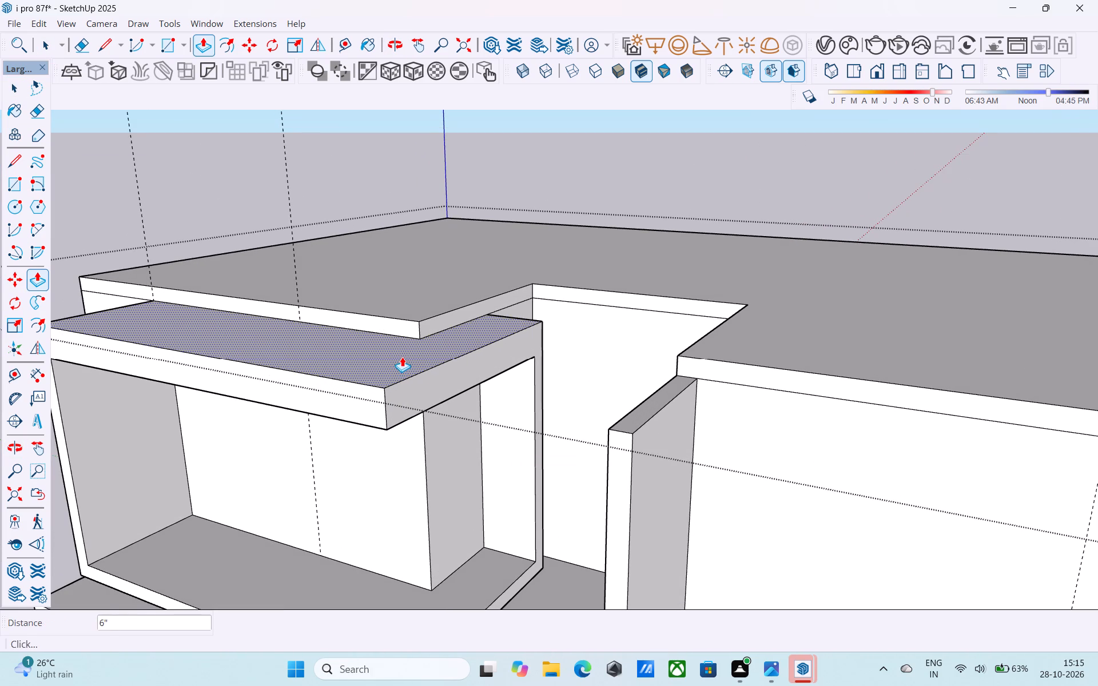
Erase the short edge dividing the underside of that frame's top slab near the return wall.
middle_click_drag(402, 357, 429, 187)
scroll(475, 252, "down", 3)
scroll(458, 394, "up", 2)
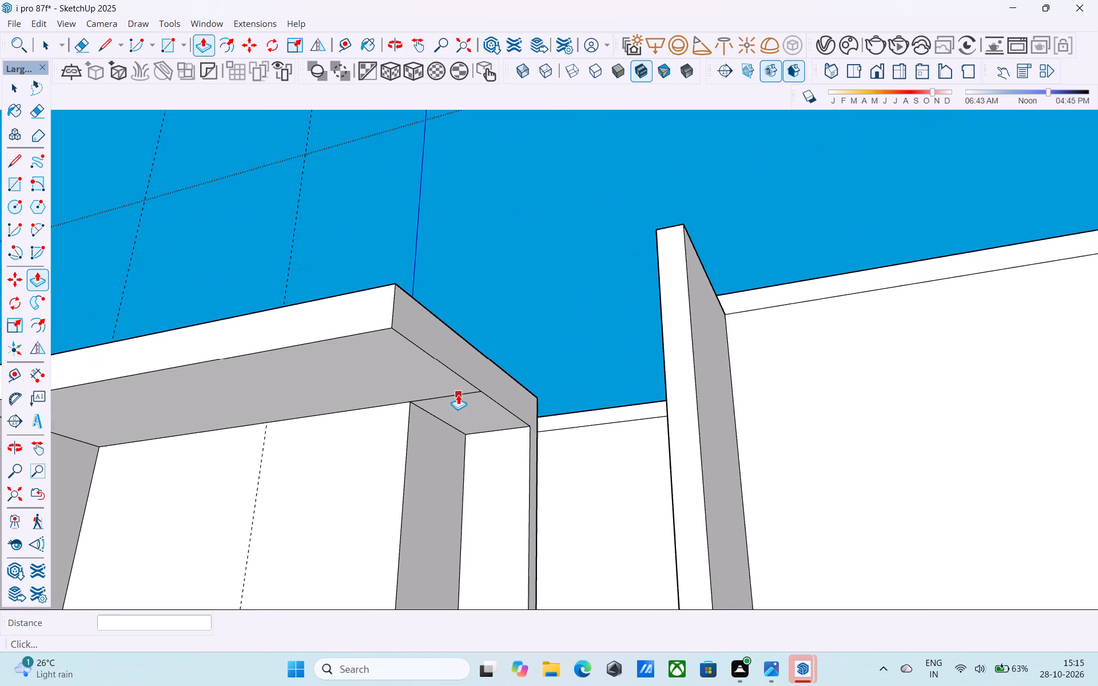
scroll(458, 394, "up", 4)
key("e")
left_click_drag(457, 390, 478, 420)
key("space")
Push/Pull the underside of the left upper-floor frame's top slab up 6".
left_click(418, 382)
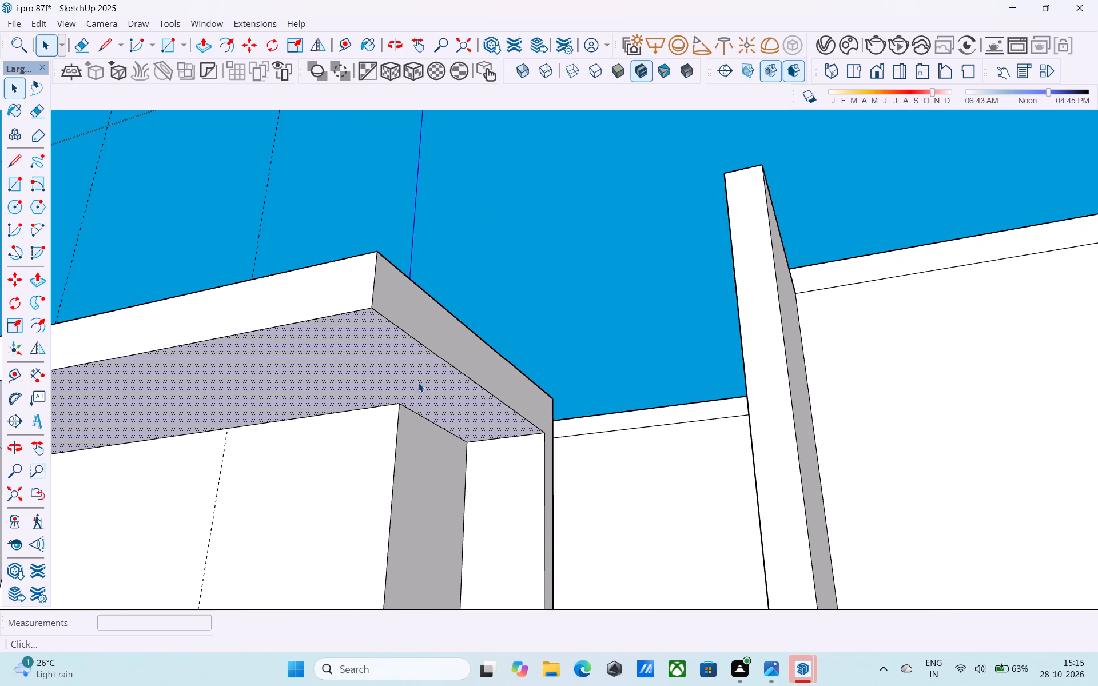
key("p")
left_click(418, 382)
key("6")
key("shift+quotedbl")
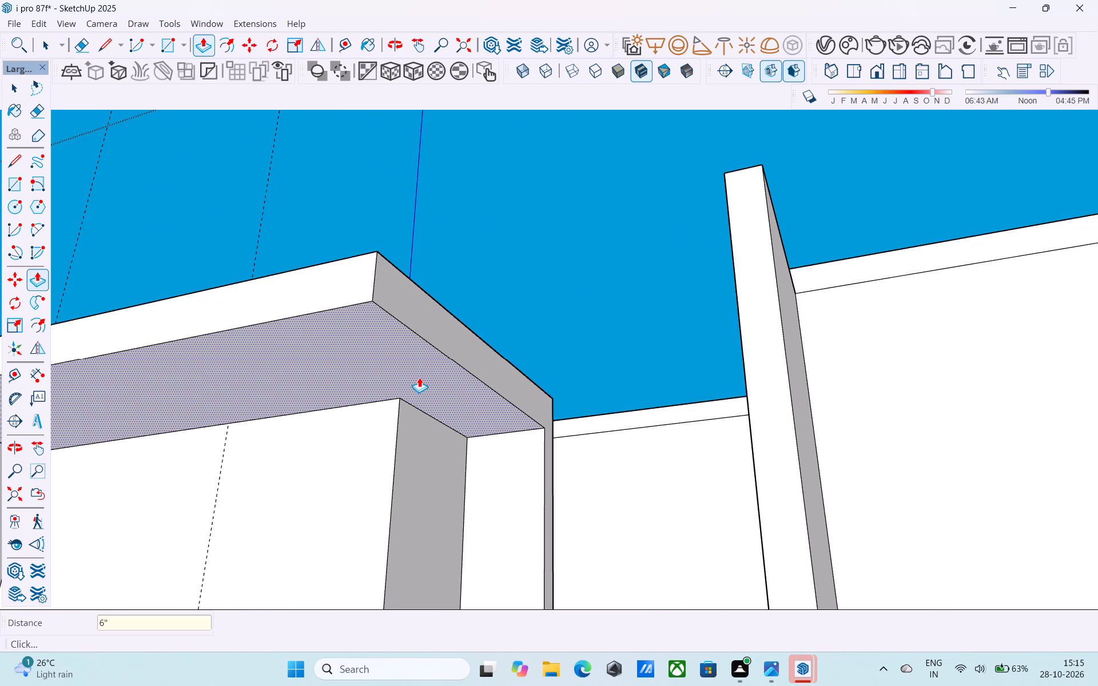
key("Return")
key("space")
Examine the raised top slab and measure the frame's inner height at its back corner with the Line tool.
scroll(420, 378, "down", 12)
middle_click_drag(424, 398, 452, 506)
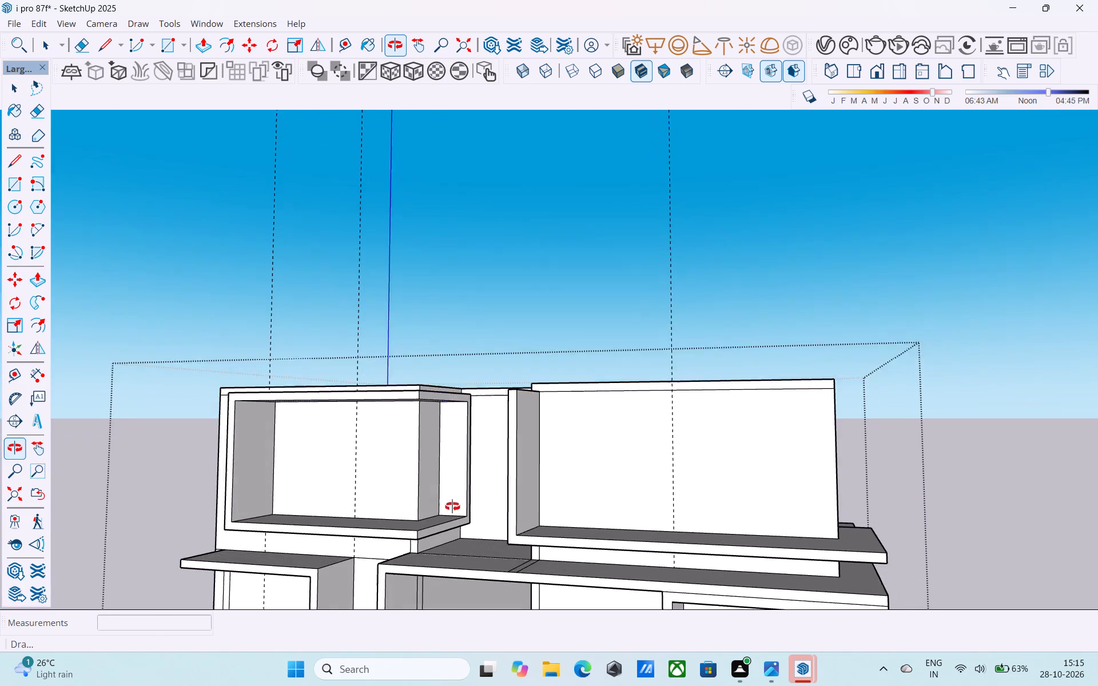
middle_click_drag(452, 506, 452, 507)
middle_click_drag(451, 497, 416, 532)
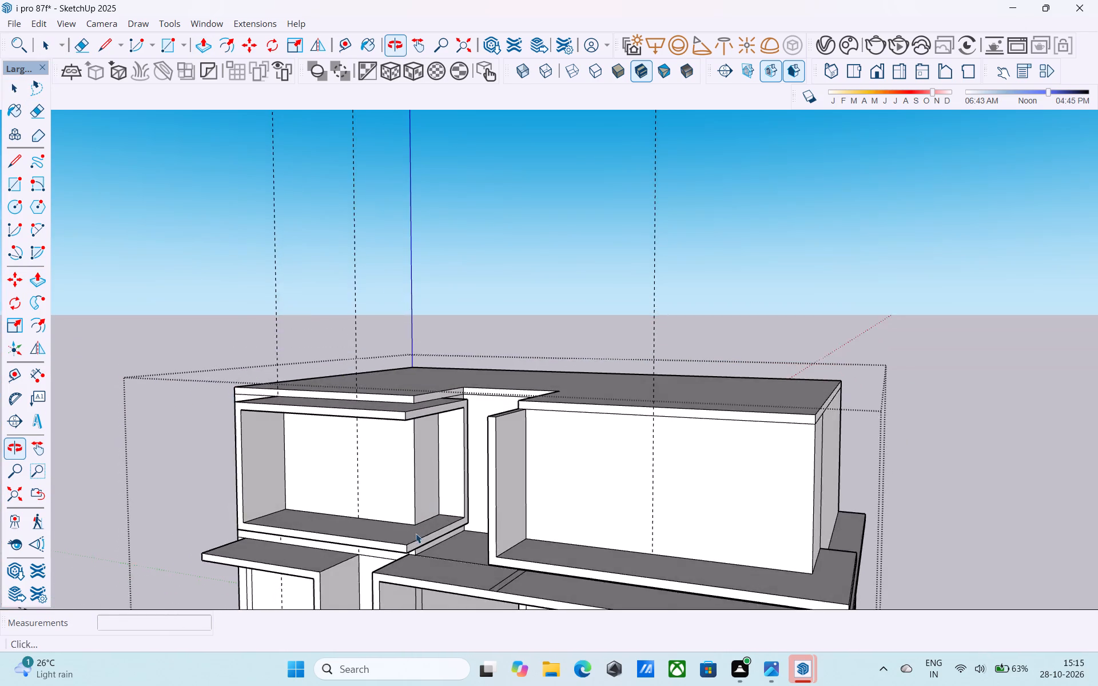
scroll(492, 443, "up", 4)
middle_click_drag(580, 405, 671, 405)
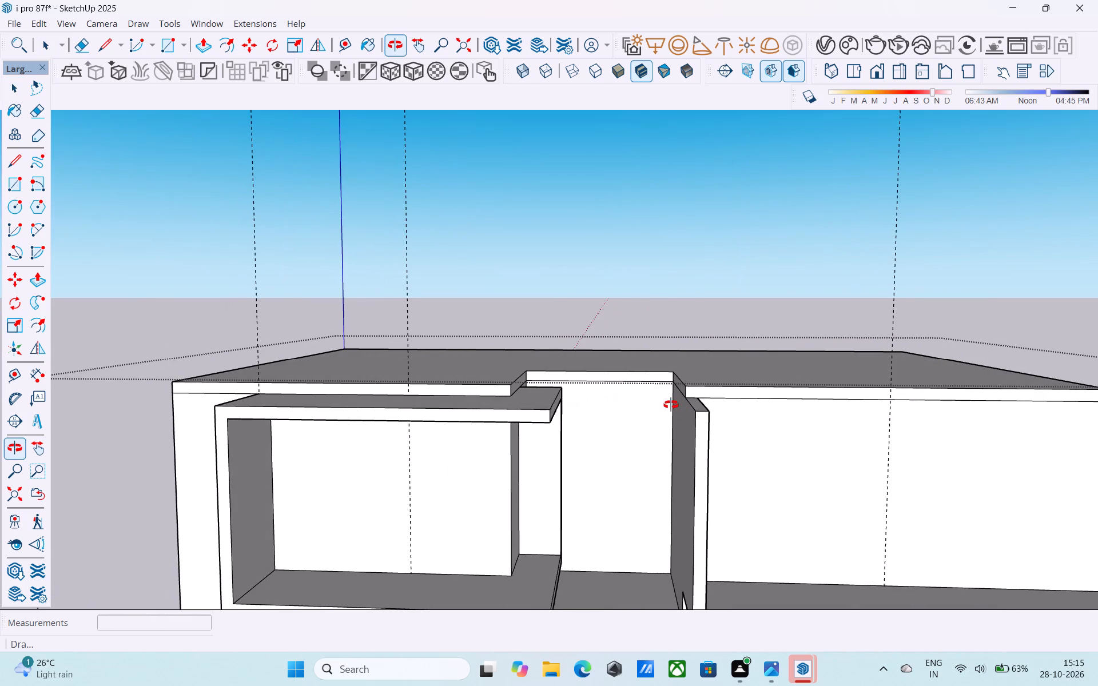
middle_click_drag(671, 405, 620, 315)
middle_click_drag(332, 453, 447, 407, "shift")
key("l")
scroll(261, 462, "up", 3)
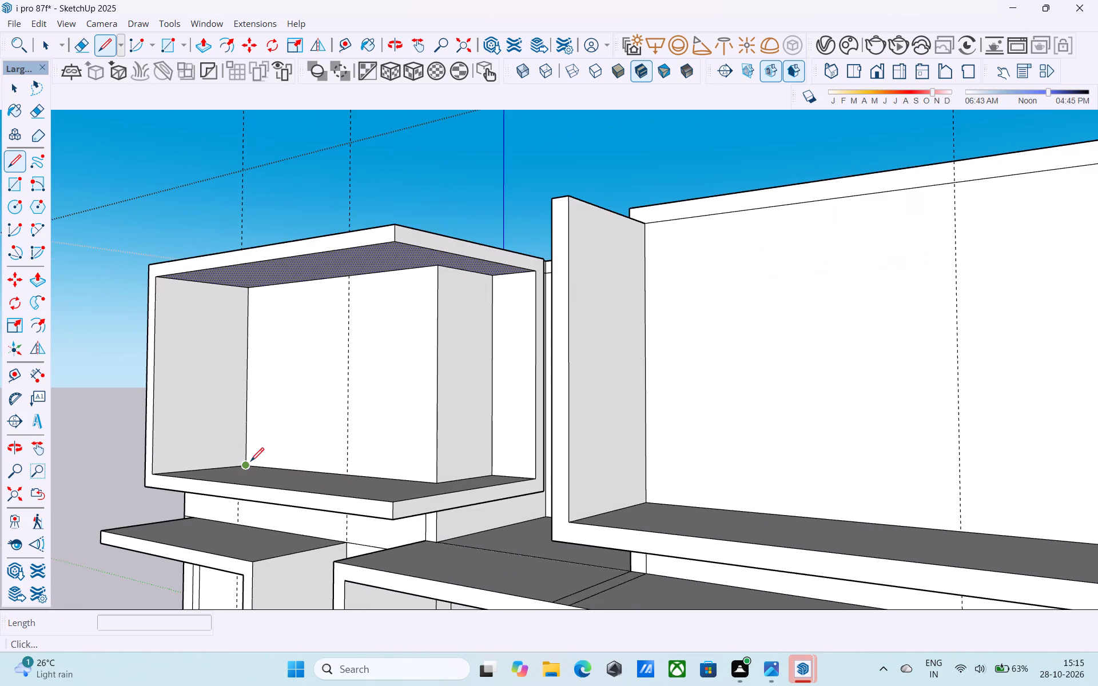
left_click(250, 462)
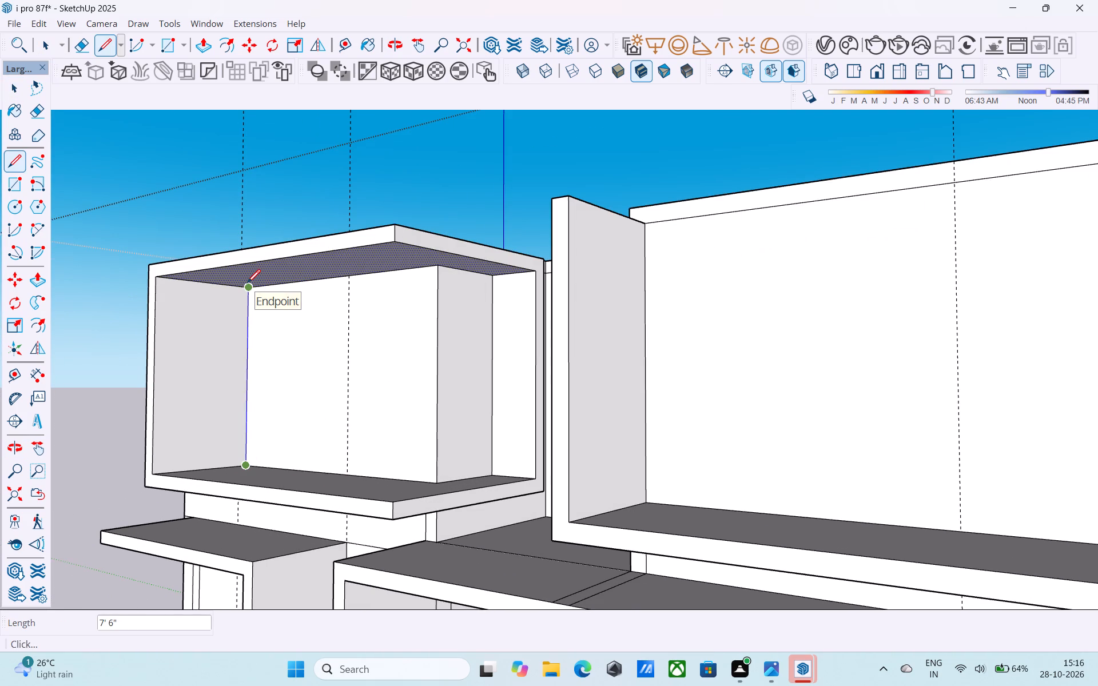
key("space")
Measure the vertical fin's height at the wall, from the corner ledge to the fin's top, with the Line tool.
scroll(249, 286, "down", 5)
middle_click_drag(463, 323, 463, 389)
key("l")
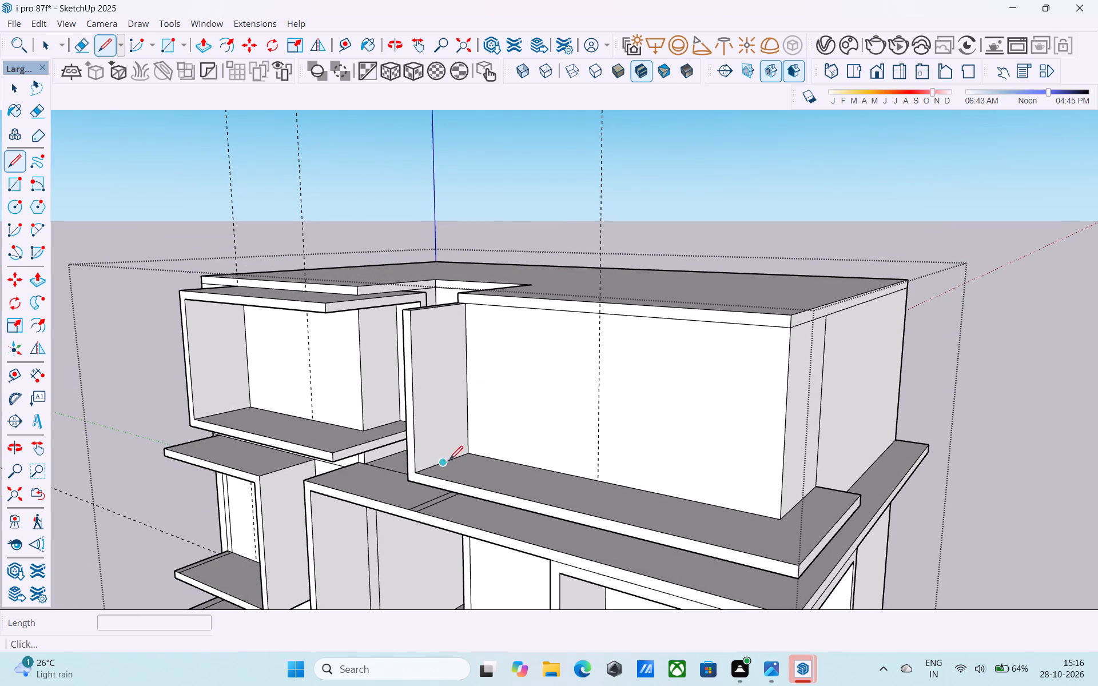
left_click(465, 455)
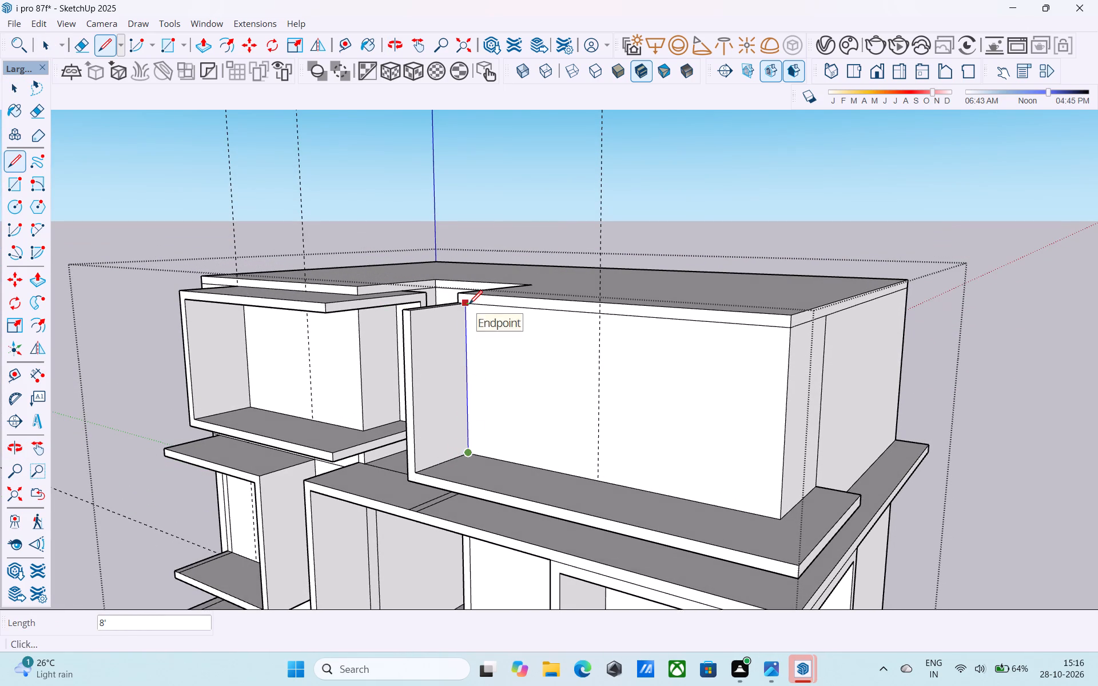
key("space")
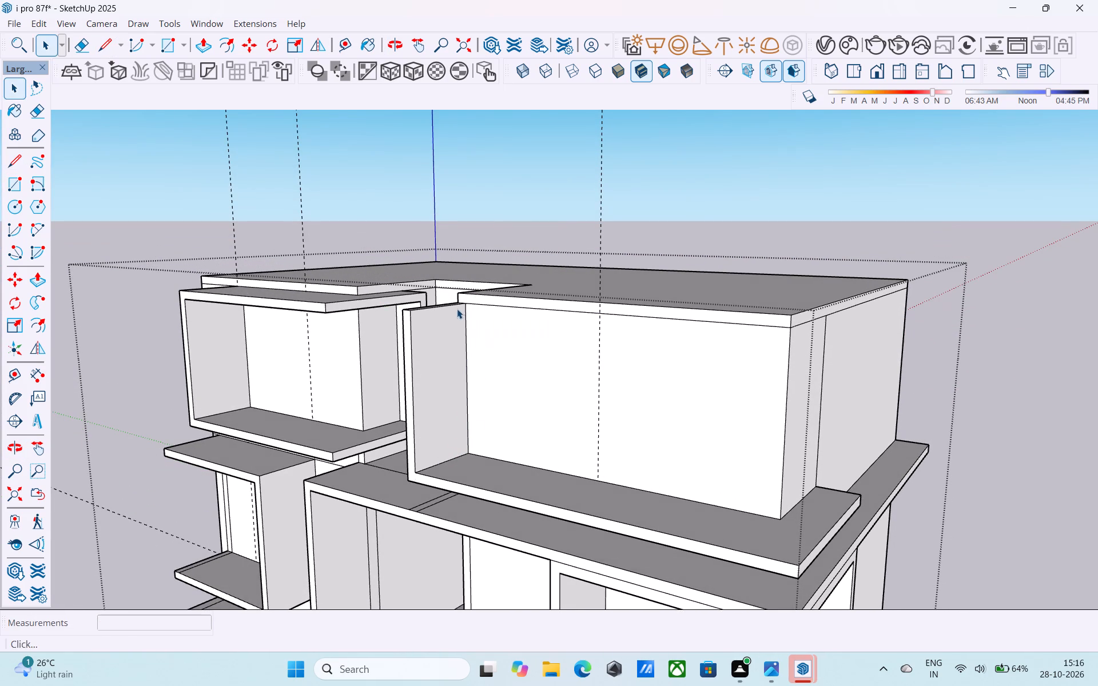
Copy the top edge of the vertical fin's inner side face 6" straight down that face.
middle_click_drag(457, 309, 460, 328)
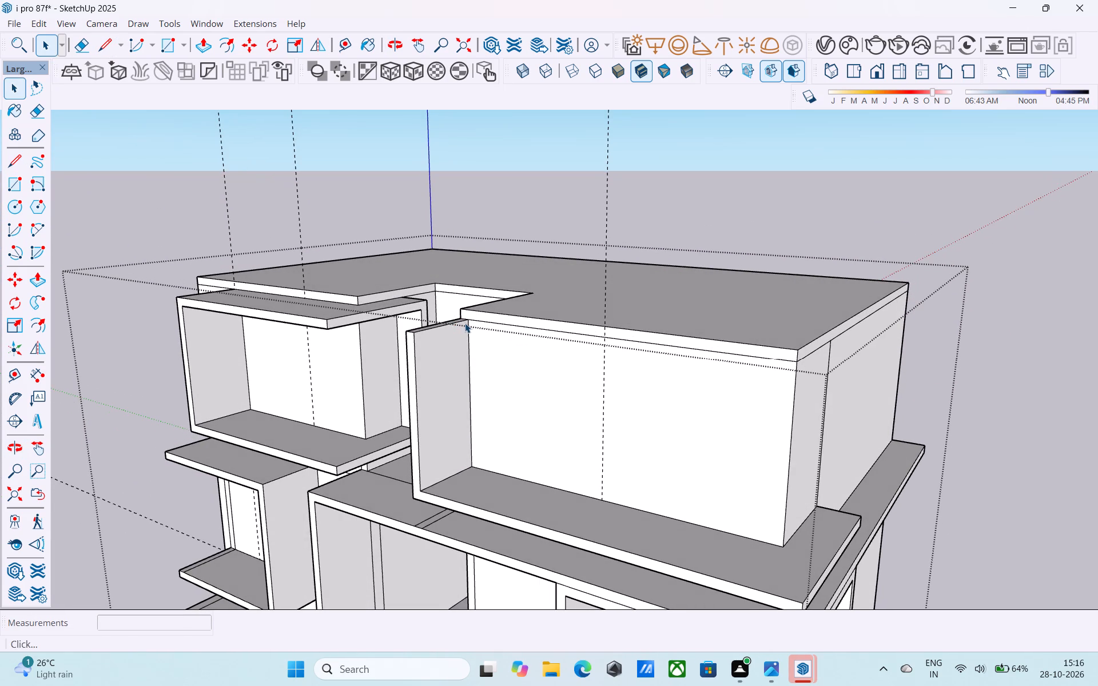
middle_click(466, 323)
scroll(490, 328, "down", 1)
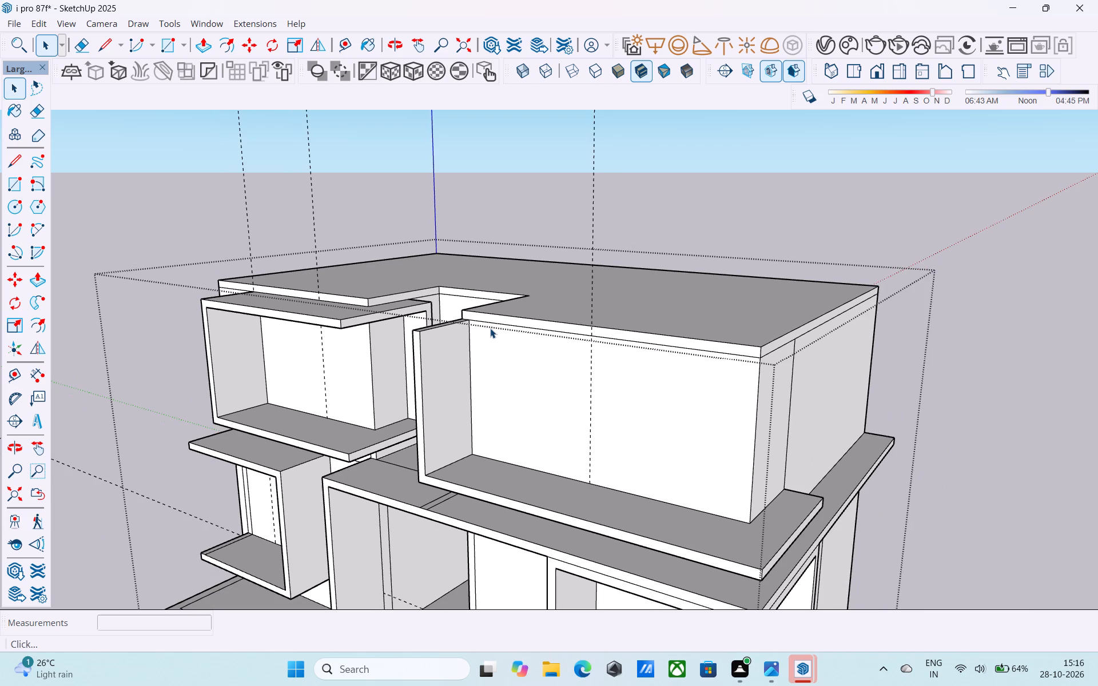
scroll(498, 325, "down", 2)
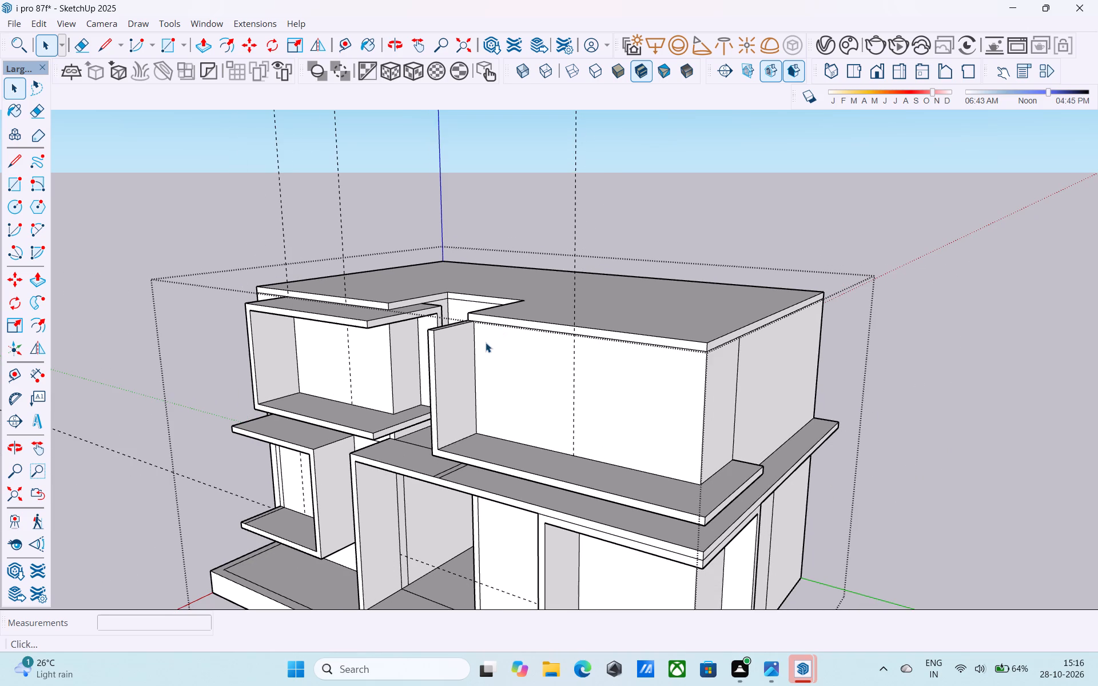
scroll(491, 347, "down", 1)
middle_click_drag(492, 346, 483, 343)
middle_click(479, 338)
scroll(449, 325, "up", 4)
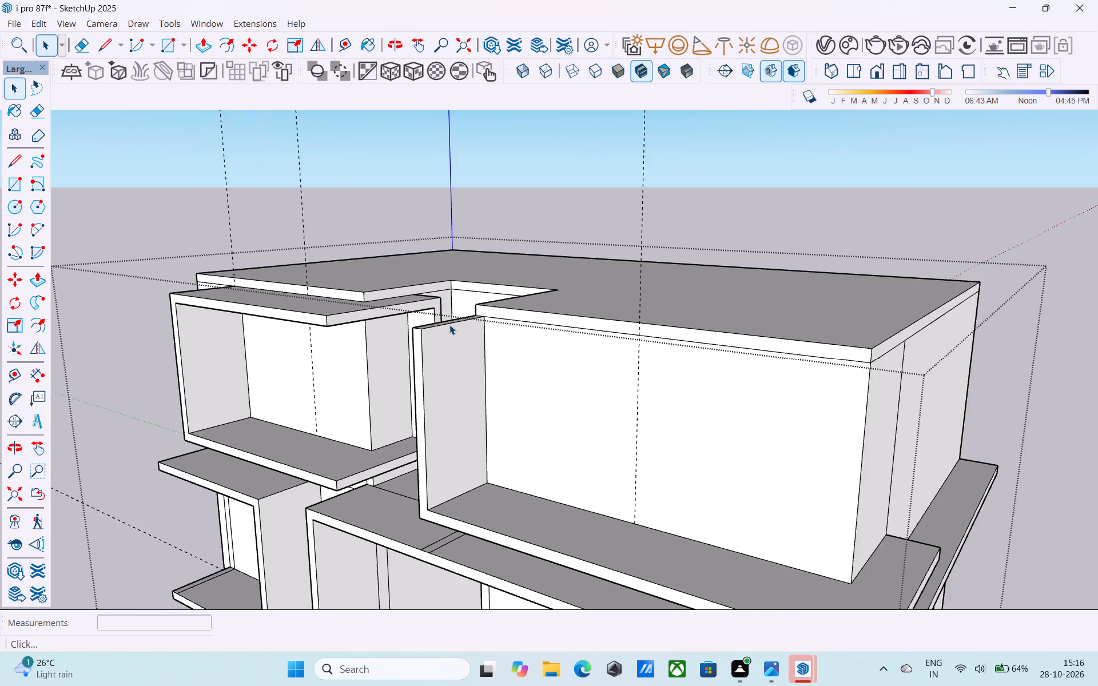
scroll(449, 325, "up", 3)
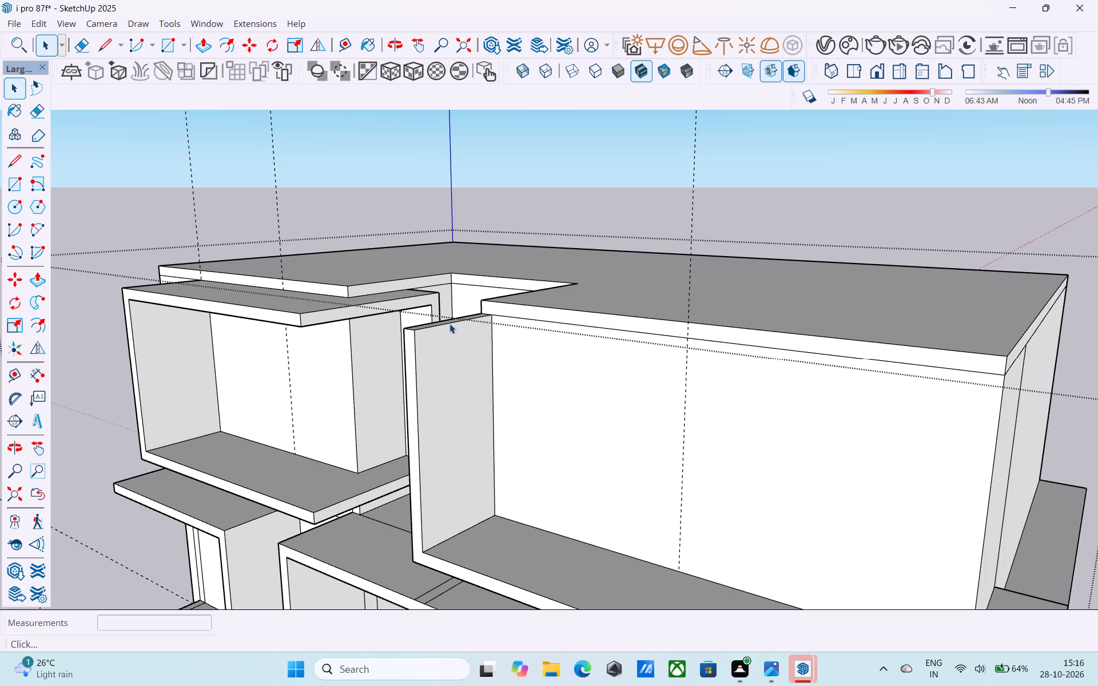
left_click(449, 322)
scroll(452, 322, "down", 3)
middle_click_drag(456, 323, 479, 391)
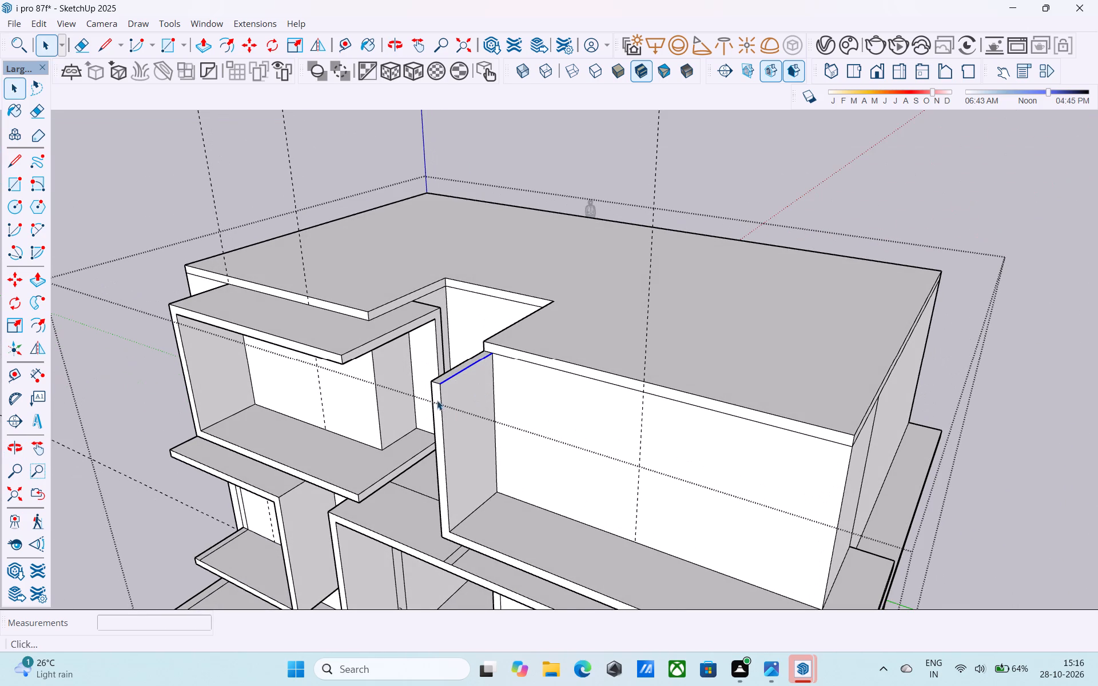
middle_click_drag(438, 400, 451, 390)
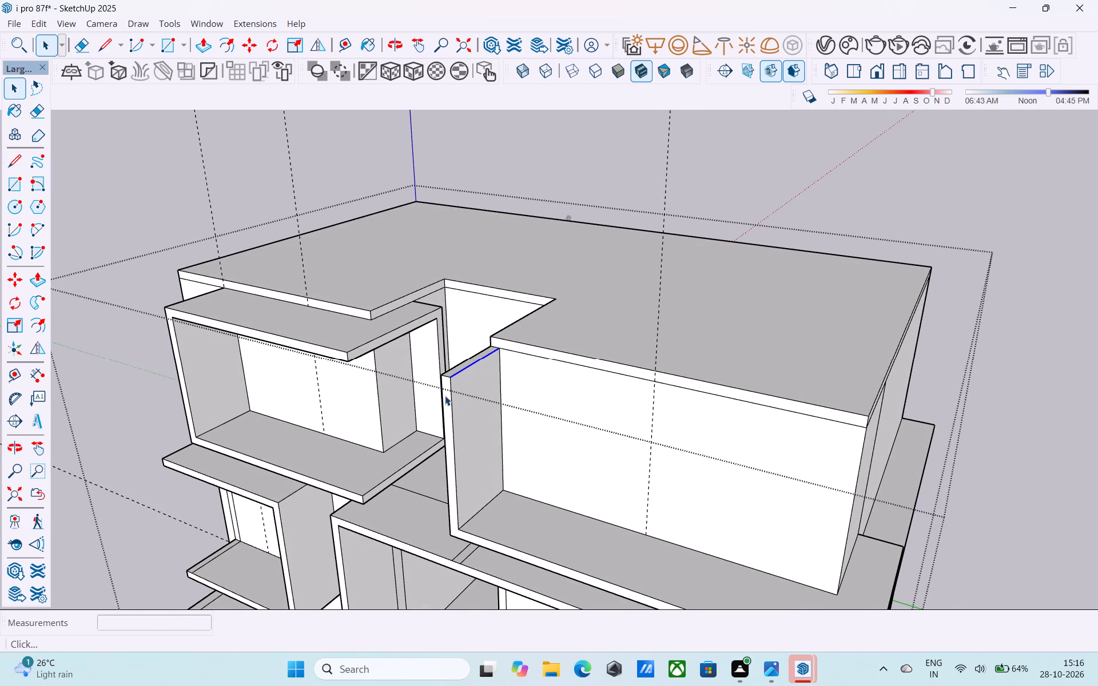
key("m")
scroll(445, 397, "up", 7)
left_click(453, 374)
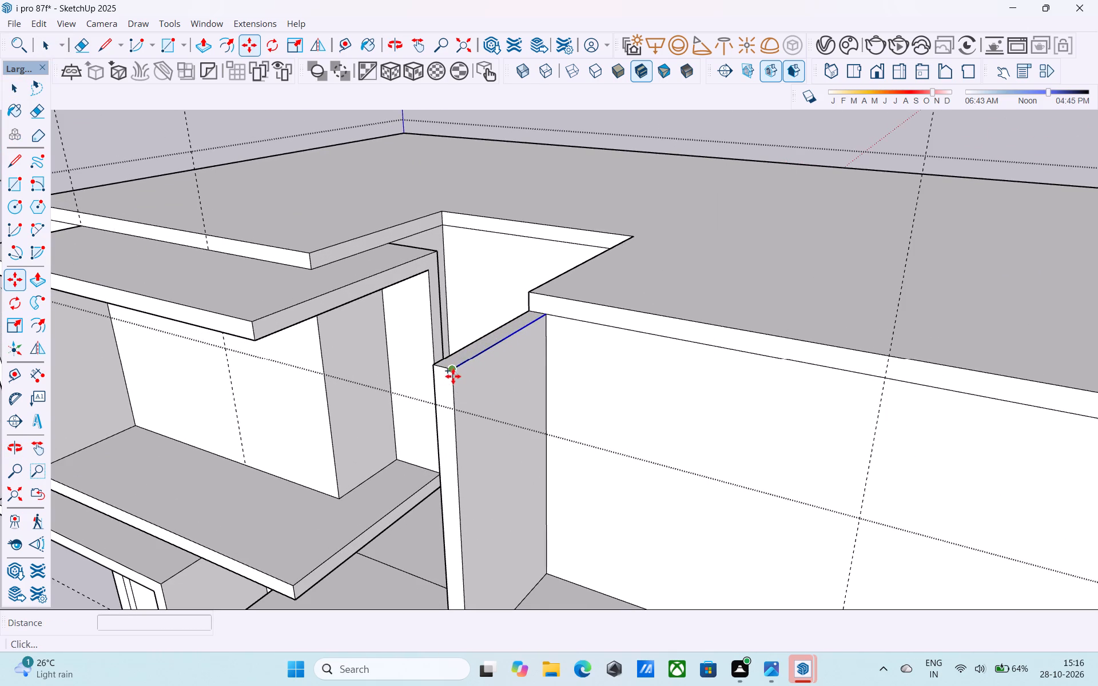
left_click(455, 388)
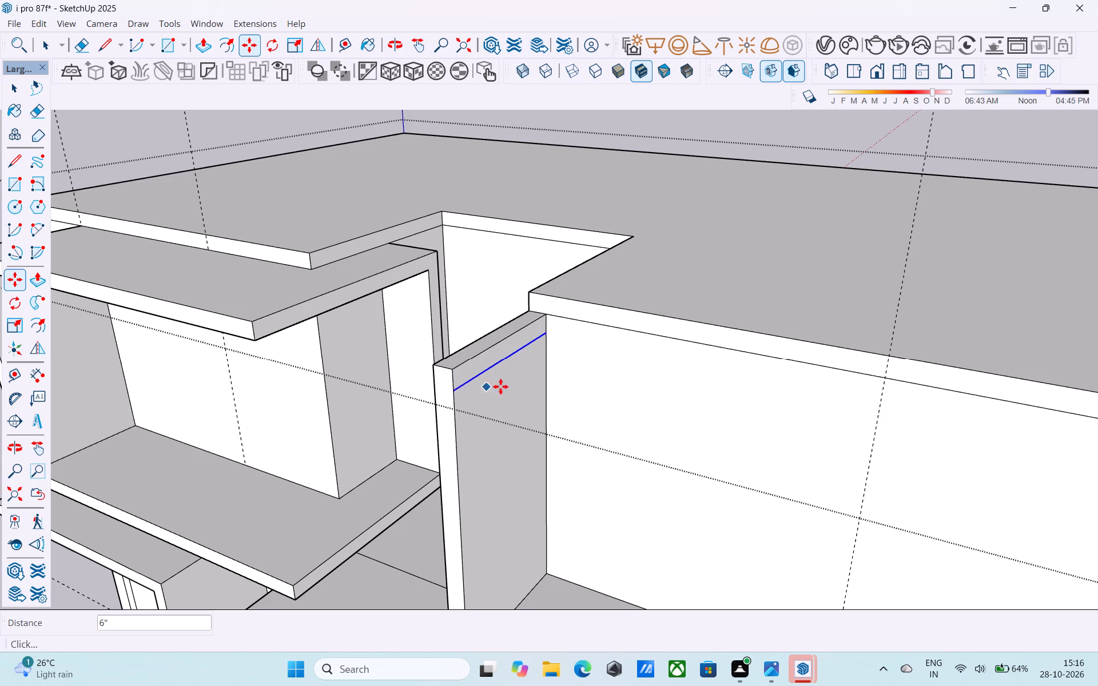
Push/Pull the 6" strip at the top of the fin's inner face 16' 9" along the wall to the building corner.
middle_click_drag(500, 386, 410, 389)
scroll(520, 352, "up", 6)
key("space")
left_click(500, 336)
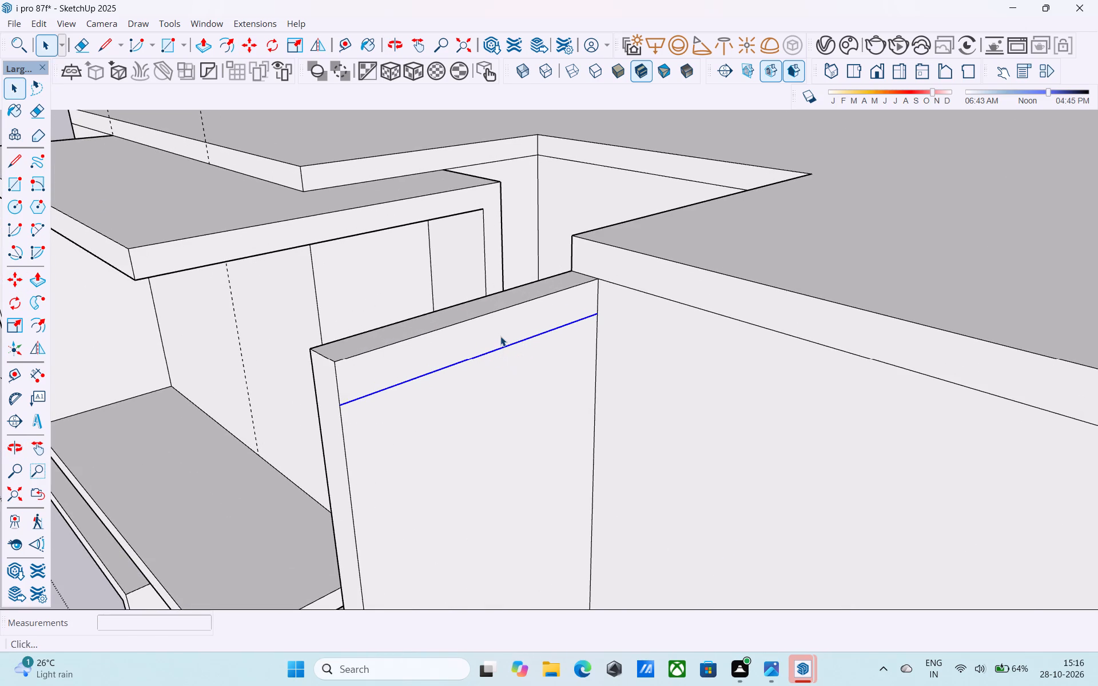
key("p")
left_click(500, 336)
scroll(500, 335, "down", 8)
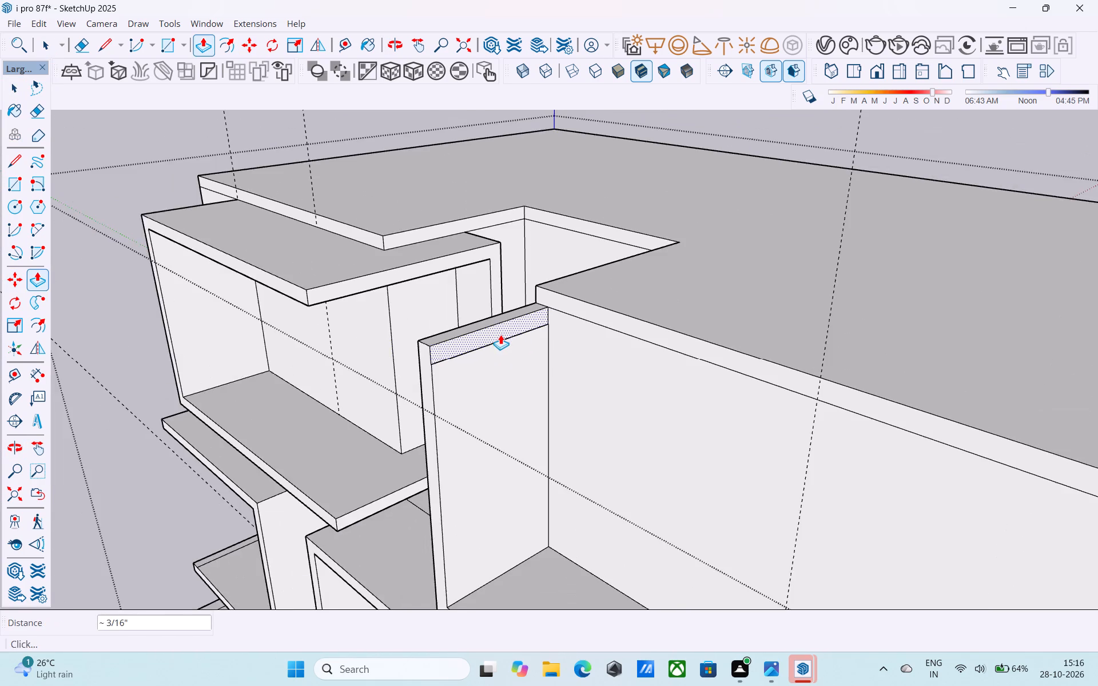
scroll(500, 334, "down", 4)
middle_click_drag(865, 436, 505, 277, "shift")
left_click(591, 396)
scroll(552, 336, "down", 3)
middle_click_drag(549, 329, 519, 278)
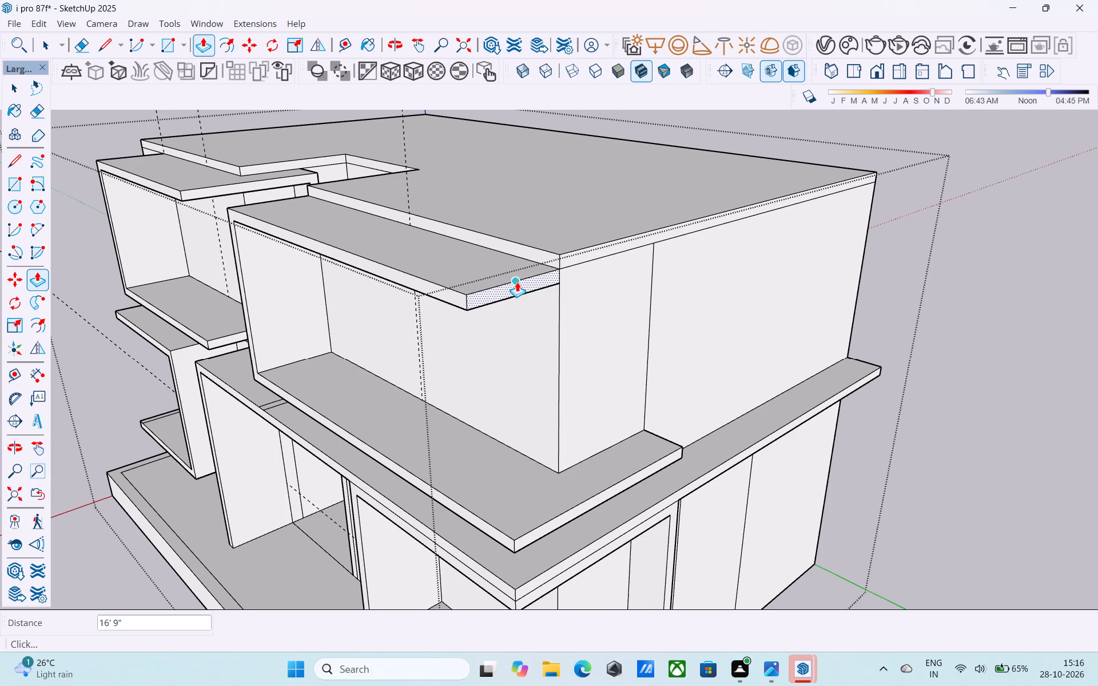
Push/Pull the end face of the upper frame's top slab 2' outward past the building corner.
left_click(517, 282)
left_click(578, 504)
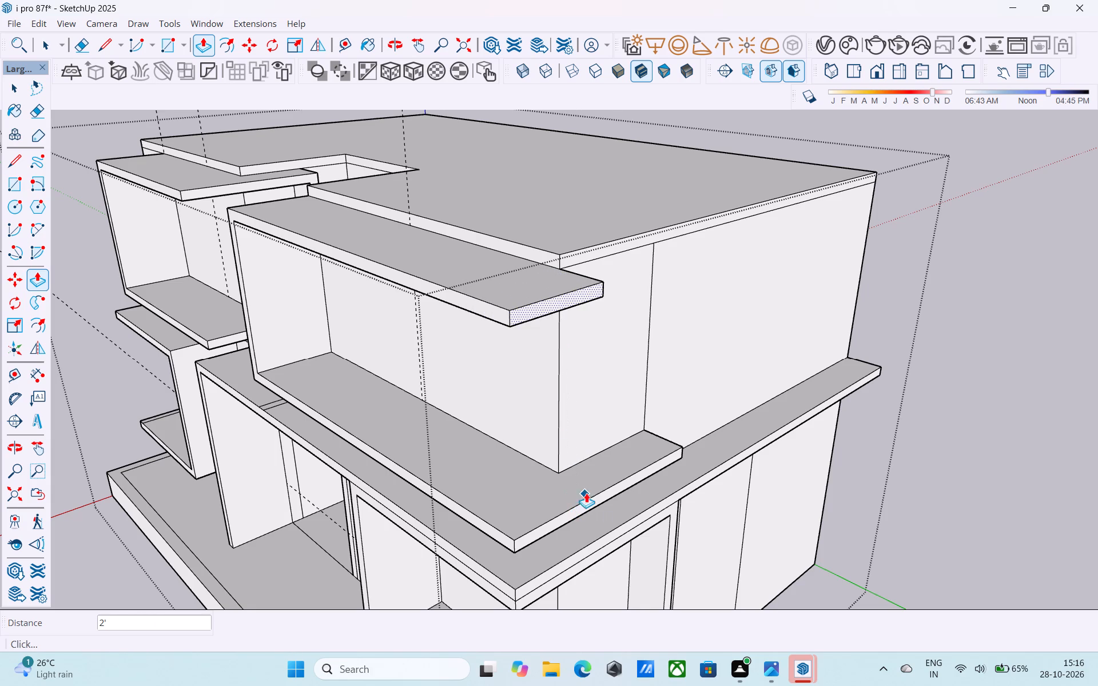
Push/Pull the back face of the top slab's overhang 5' along the side wall to the end of the corner ledge below.
scroll(594, 479, "down", 5)
middle_click_drag(594, 479, 680, 463, "shift")
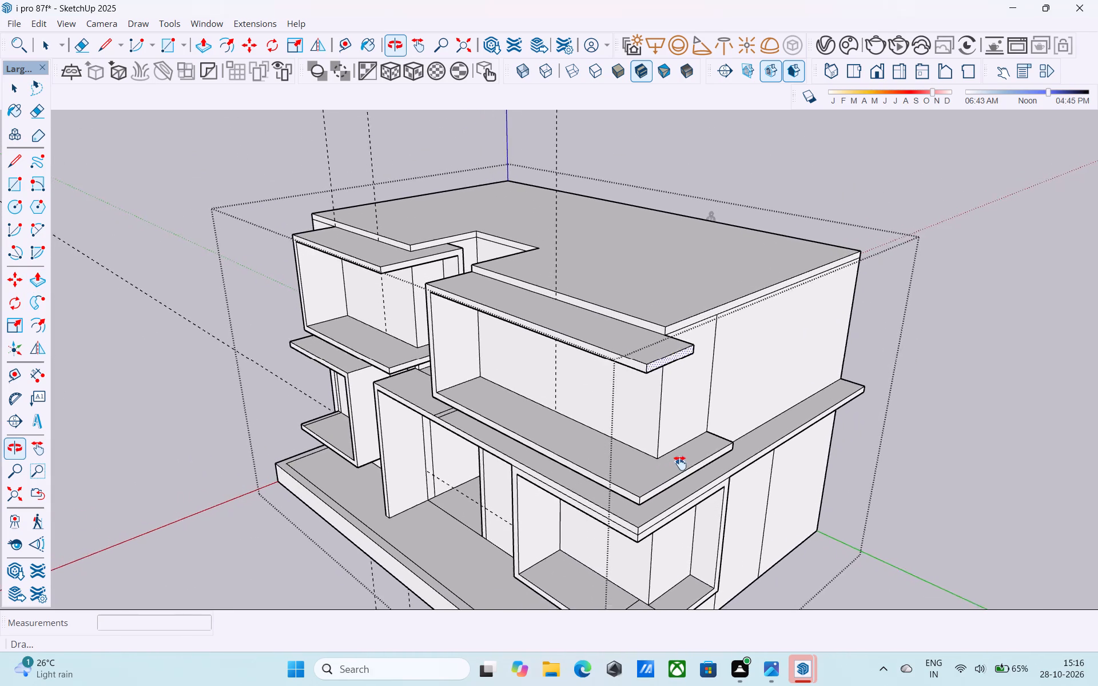
middle_click_drag(680, 463, 348, 468, "shift")
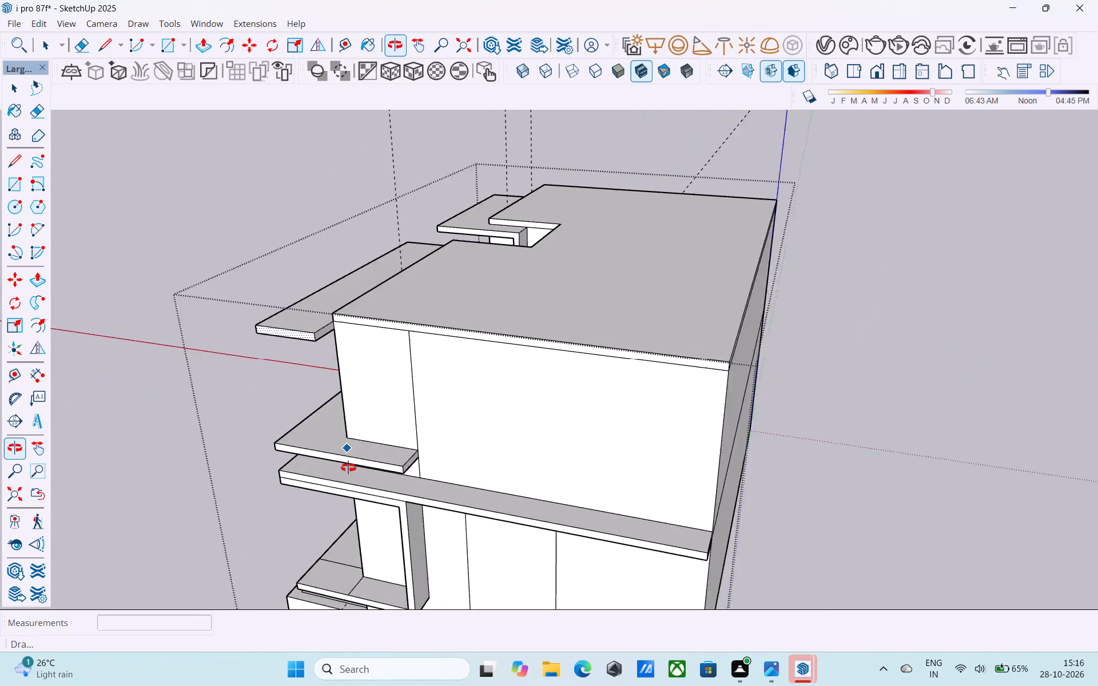
middle_click_drag(348, 468, 323, 468, "shift")
scroll(285, 312, "up", 6)
key("space")
scroll(307, 335, "up", 4)
left_click(307, 335)
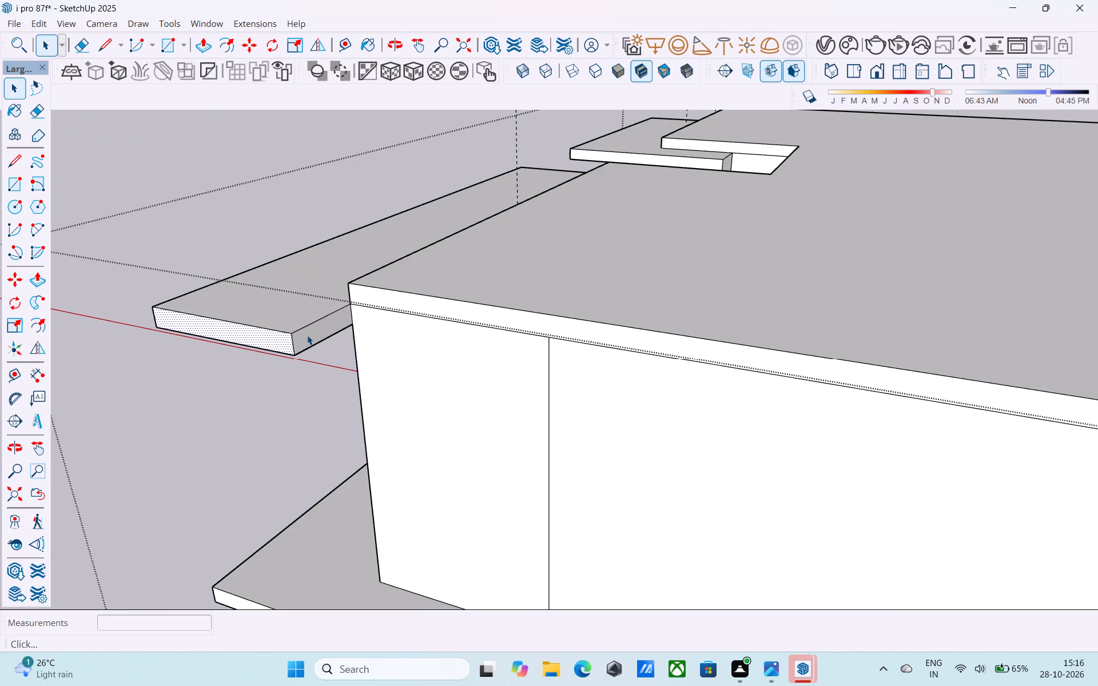
key("p")
left_click(308, 335)
scroll(337, 381, "down", 4)
middle_click_drag(345, 397, 340, 296, "shift")
left_click(428, 448)
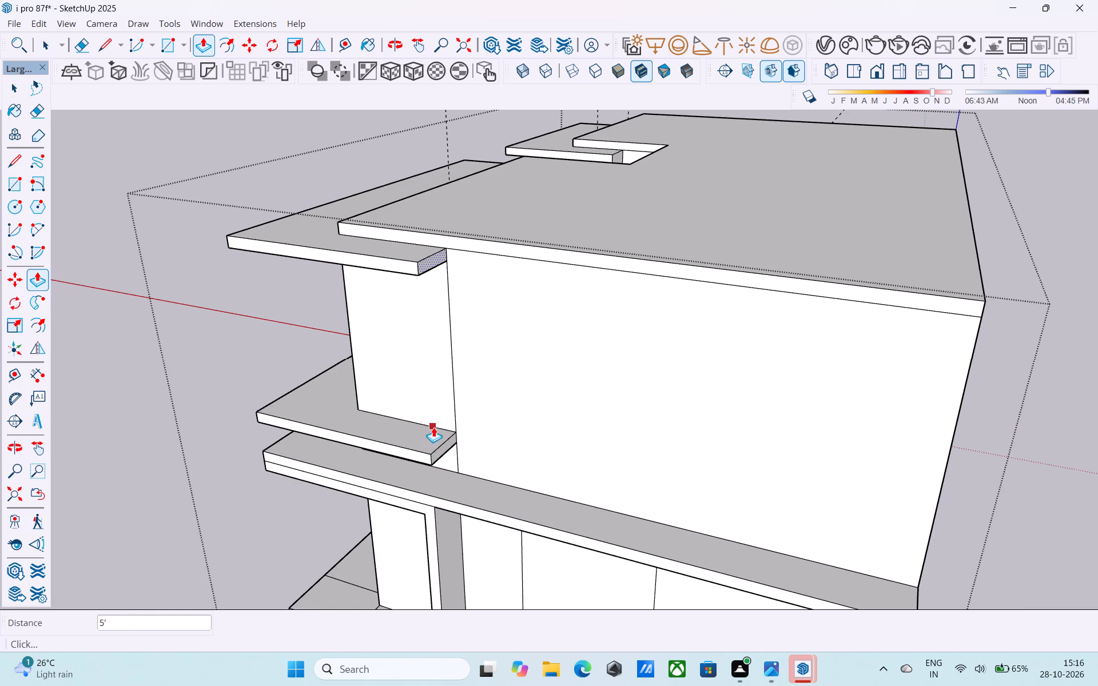
Examine the front facade and the extended top slab from above, the front and below.
scroll(433, 427, "down", 5)
middle_click_drag(433, 427, 872, 348)
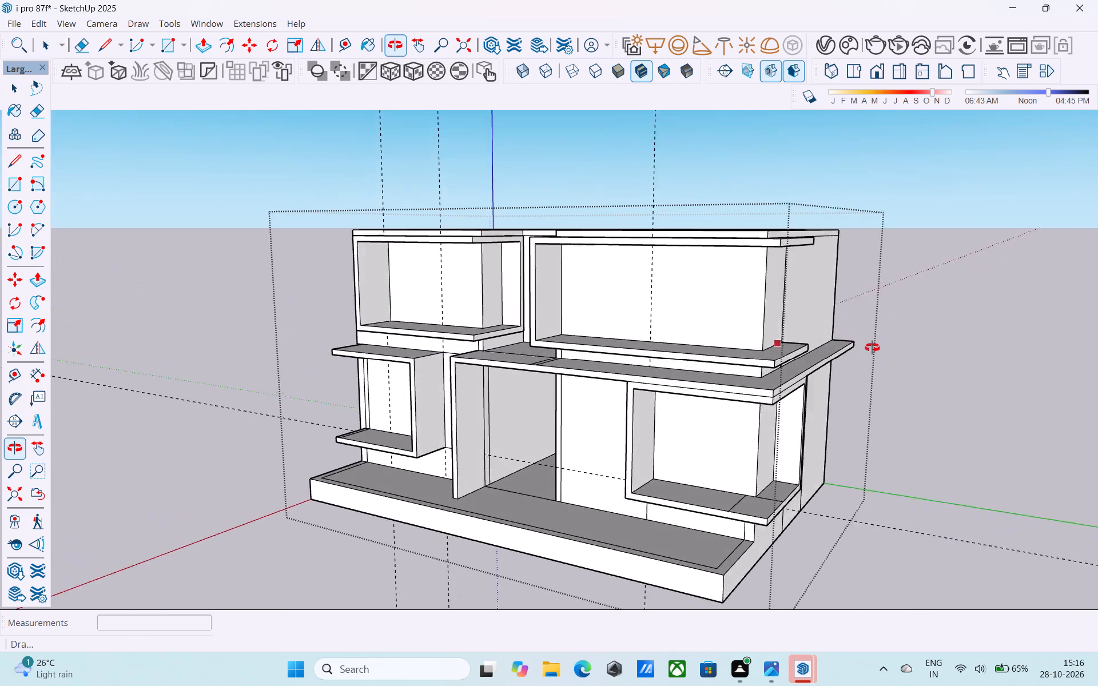
middle_click_drag(872, 348, 916, 364)
middle_click_drag(789, 341, 757, 345)
scroll(682, 332, "up", 1)
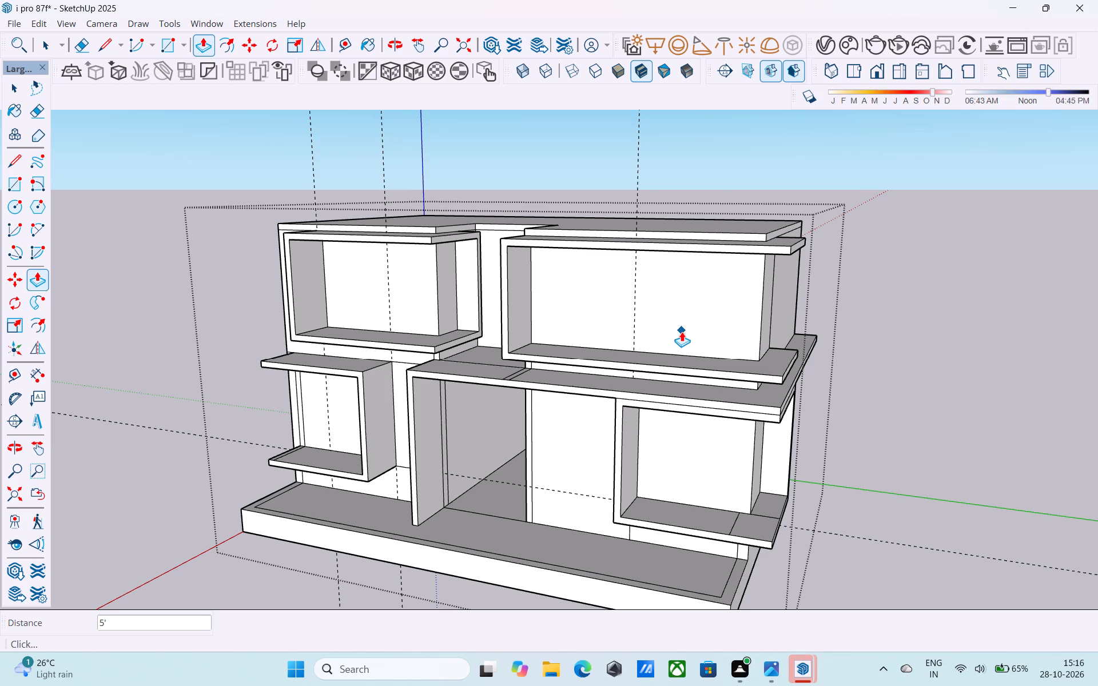
scroll(680, 330, "down", 4)
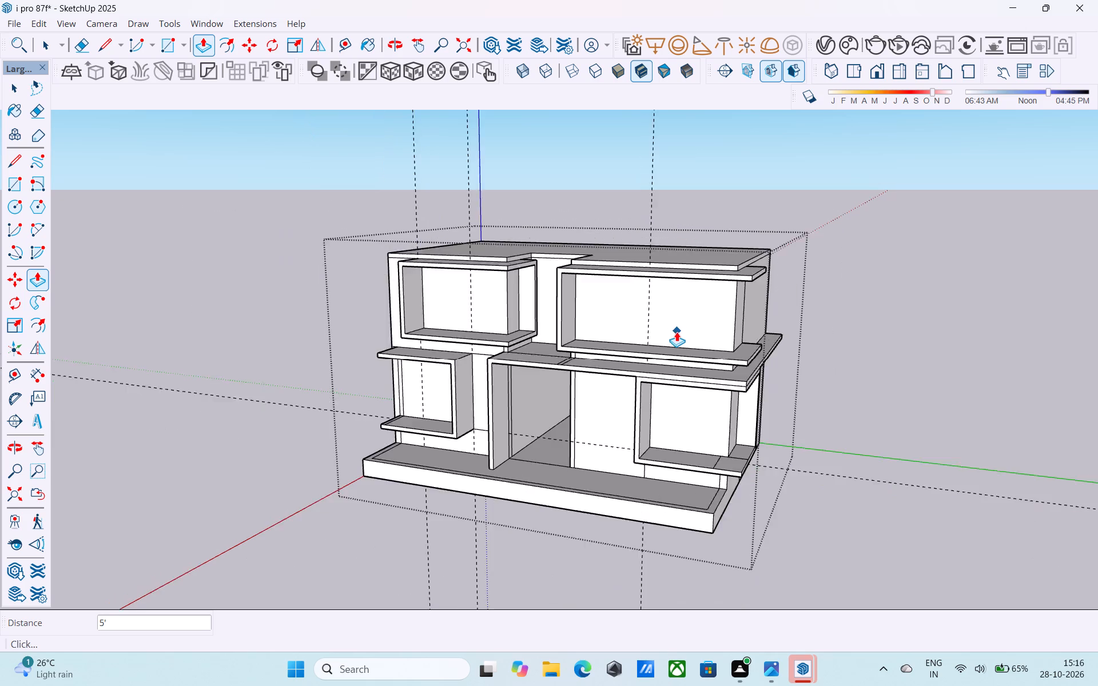
middle_click_drag(677, 332, 717, 275)
scroll(682, 309, "up", 4)
middle_click_drag(683, 309, 677, 267)
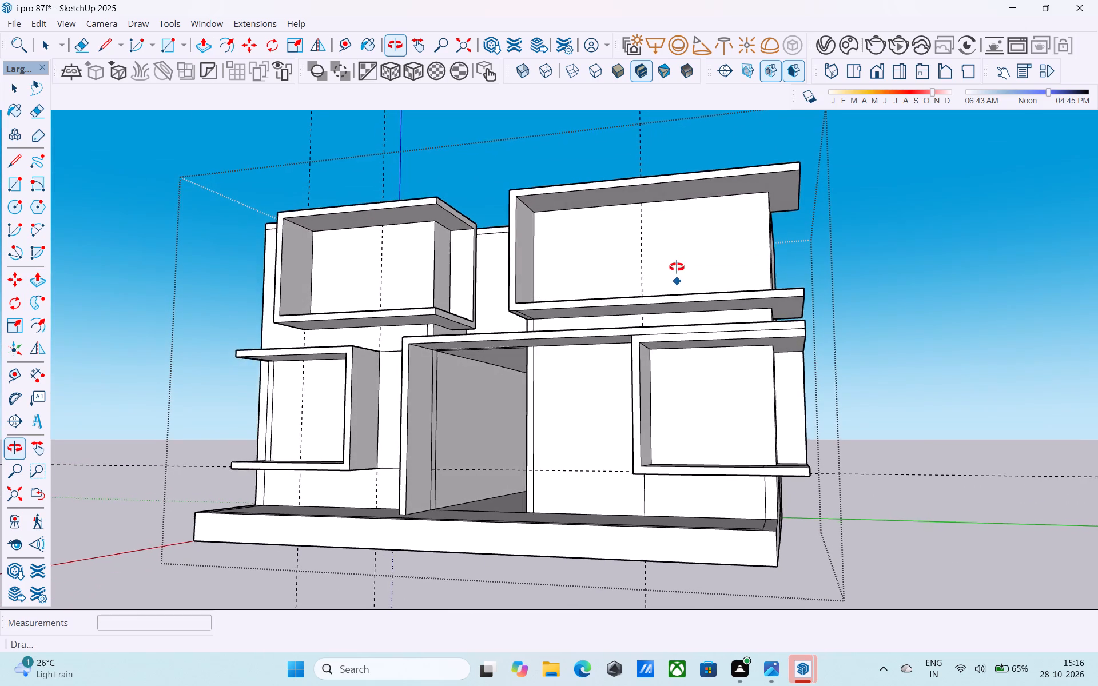
middle_click_drag(677, 267, 677, 269)
middle_click_drag(666, 310, 635, 329)
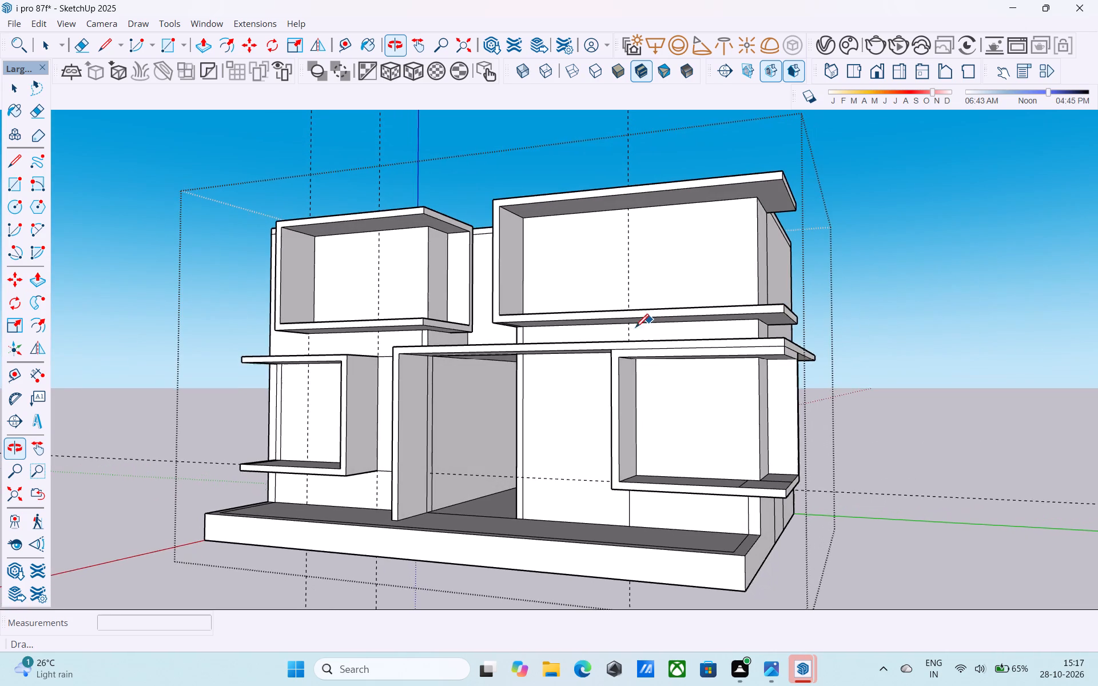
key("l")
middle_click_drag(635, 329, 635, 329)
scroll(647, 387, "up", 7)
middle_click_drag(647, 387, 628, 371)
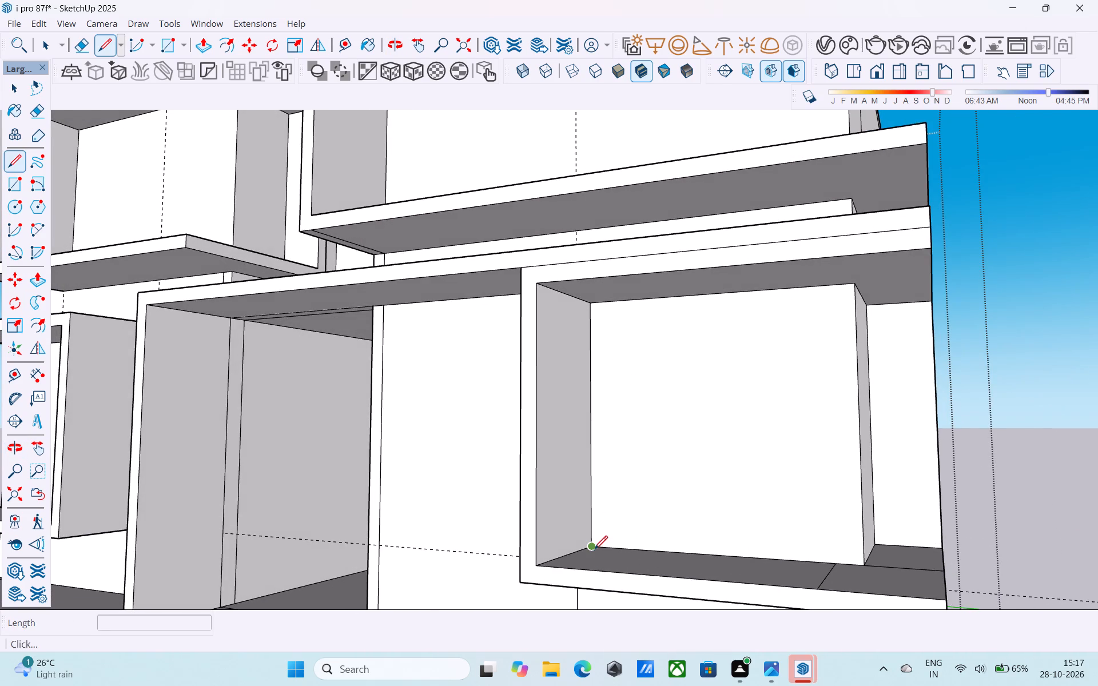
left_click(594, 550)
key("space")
Examine the whole front facade, comparing the upper-floor frames and slabs with the ground-floor ones.
scroll(602, 301, "down", 3)
middle_click_drag(598, 316, 612, 399)
scroll(614, 399, "down", 6)
middle_click_drag(614, 399, 611, 404)
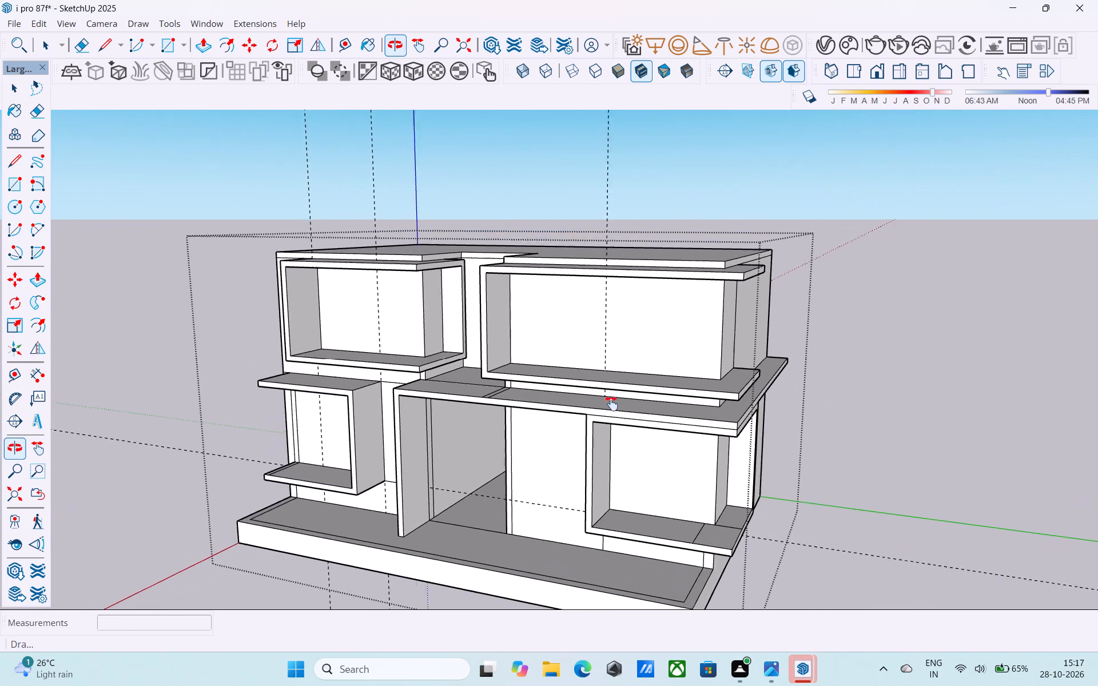
middle_click_drag(611, 404, 689, 408)
scroll(603, 314, "up", 6)
scroll(588, 293, "down", 5)
middle_click_drag(590, 296, 567, 309, "shift")
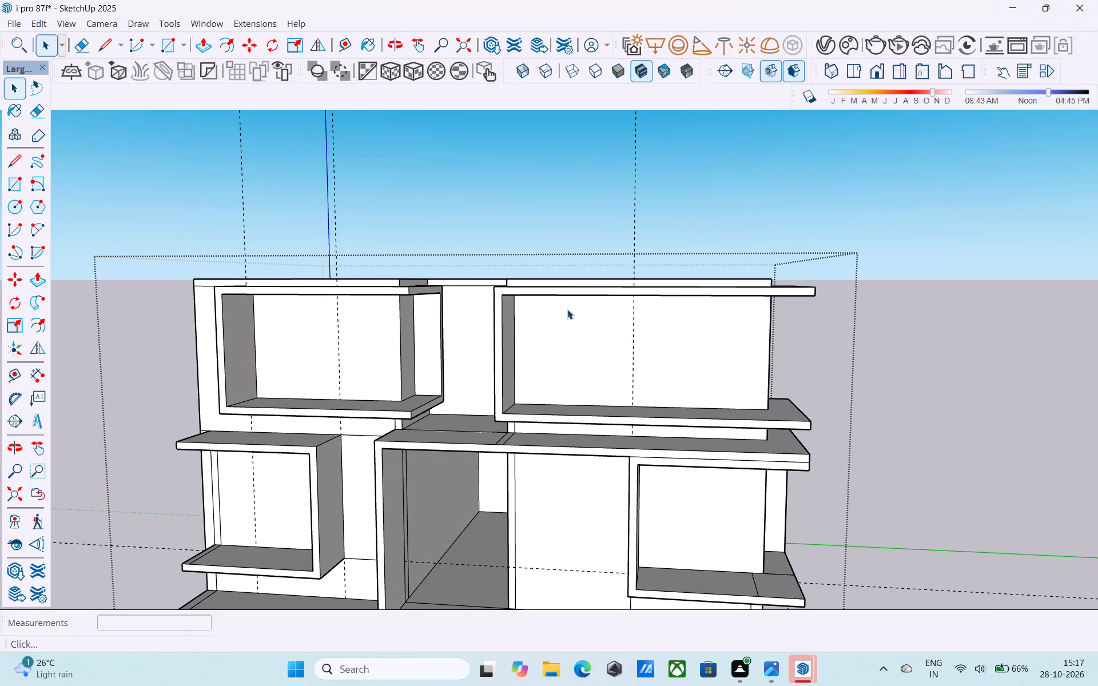
scroll(551, 328, "down", 6)
middle_click_drag(543, 326, 543, 320)
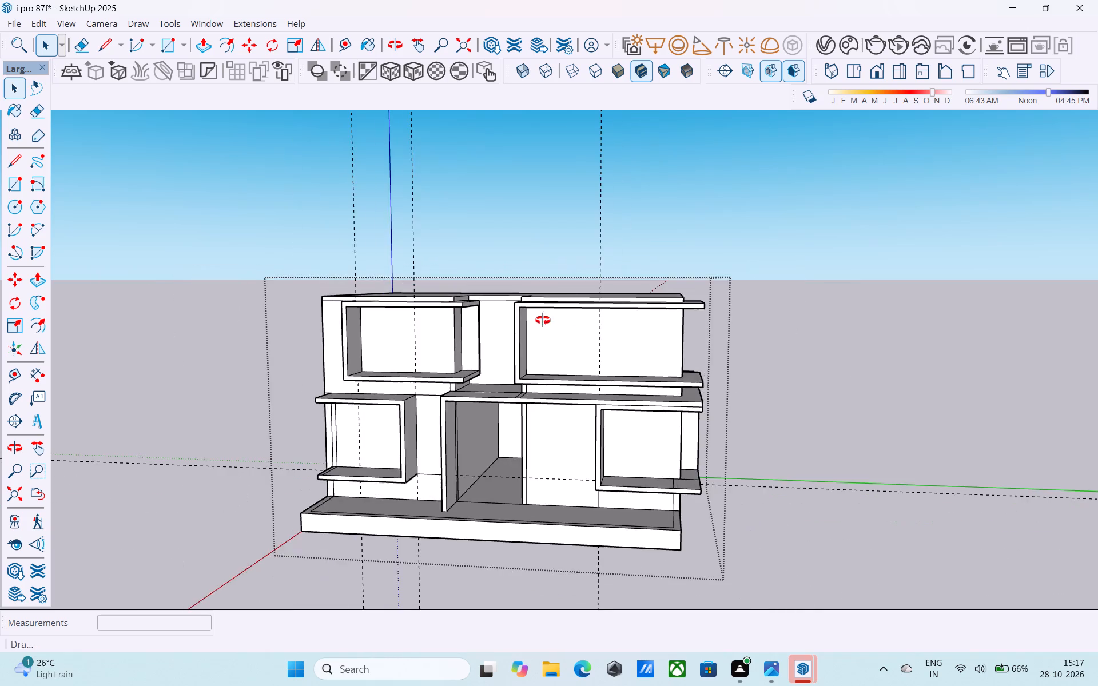
middle_click_drag(543, 320, 563, 285)
middle_click_drag(542, 332, 540, 324)
Save the model.
key("ctrl+s")
Draw an 8' 6" vertical line between the wide upper frame's side and the entrance recess's side wall, from roof slab to frame bottom.
middle_click_drag(521, 326, 456, 375)
middle_click_drag(627, 366, 594, 384, "shift")
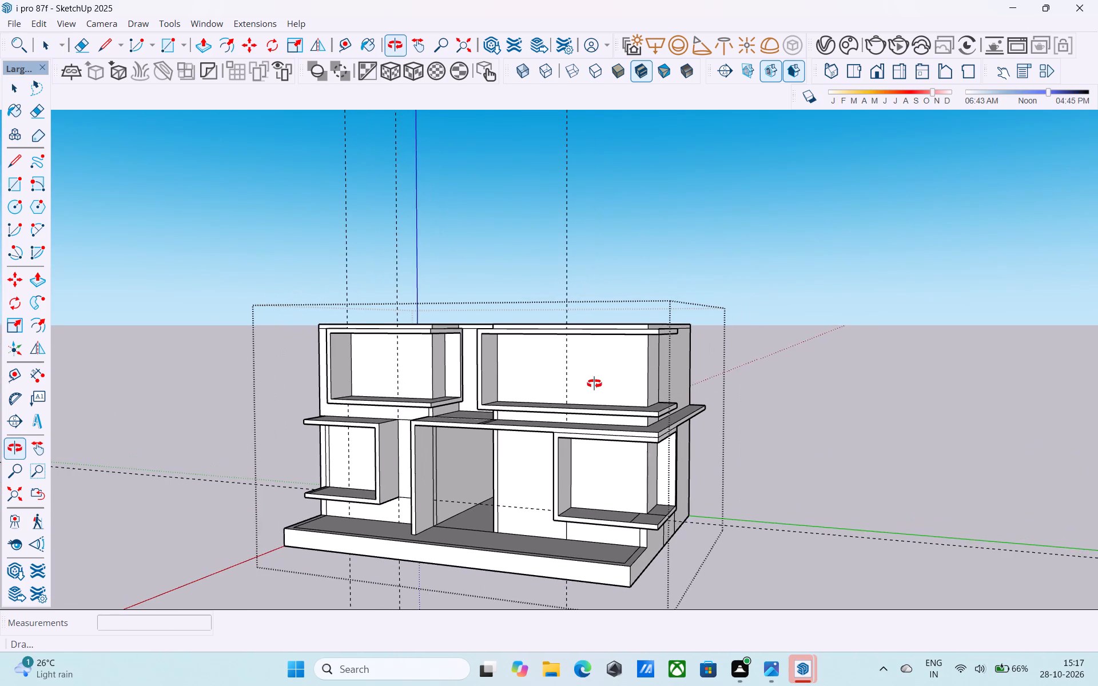
middle_click_drag(594, 384, 594, 385, "shift")
middle_click_drag(594, 388, 913, 427)
scroll(616, 346, "up", 3)
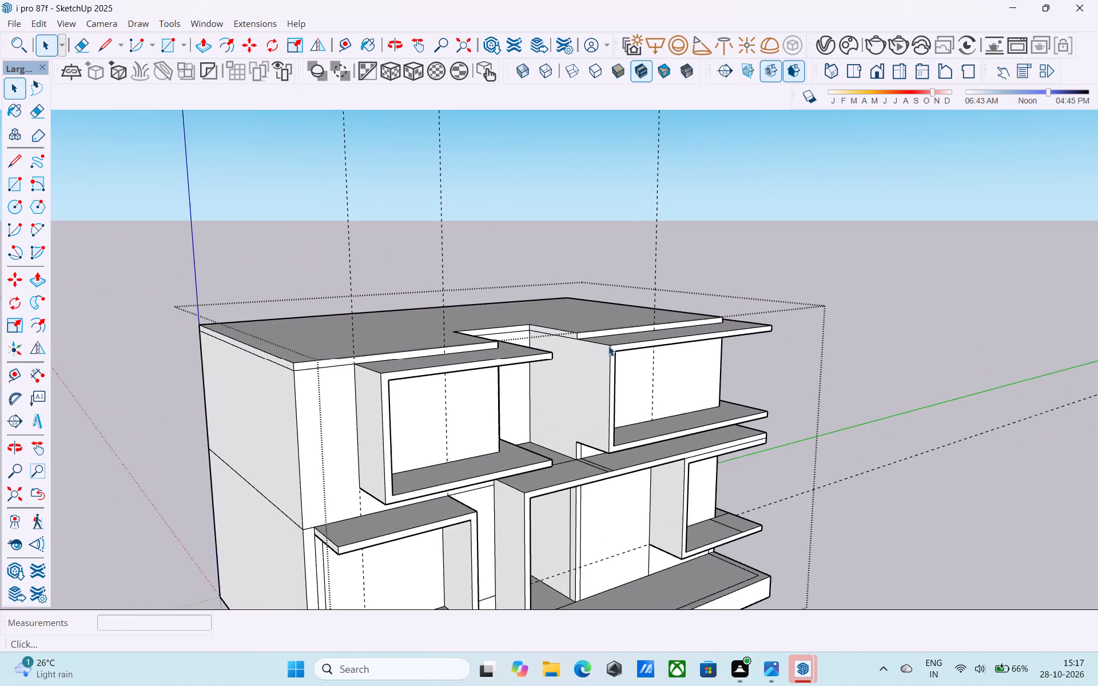
scroll(608, 346, "up", 3)
key("l")
left_click(572, 340)
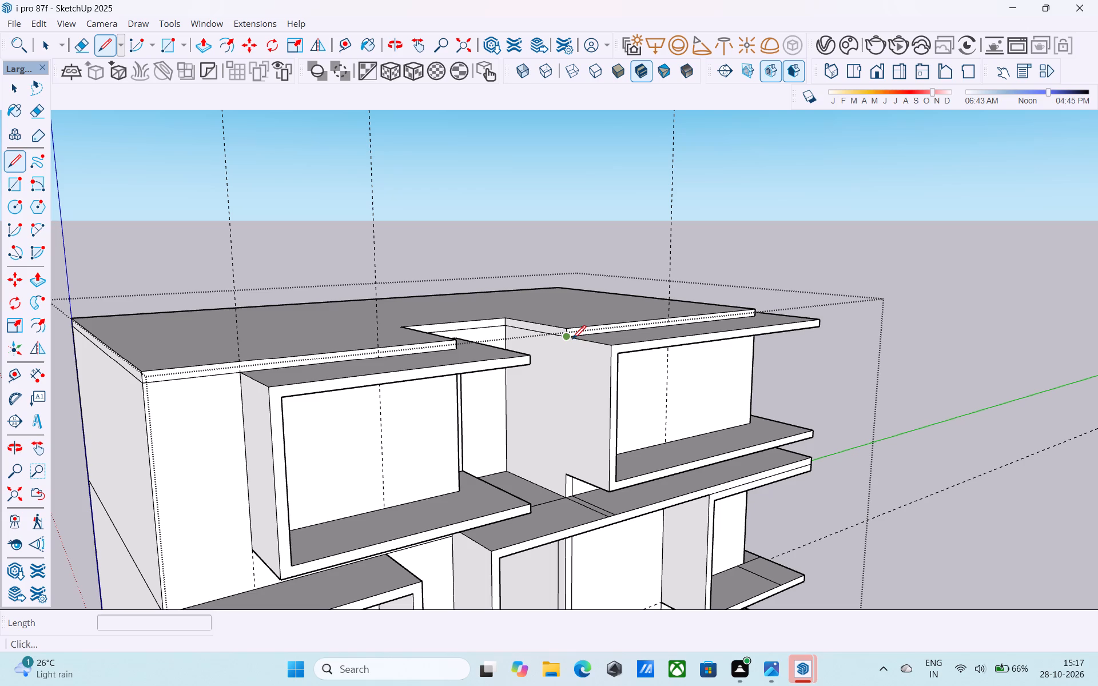
left_click(572, 478)
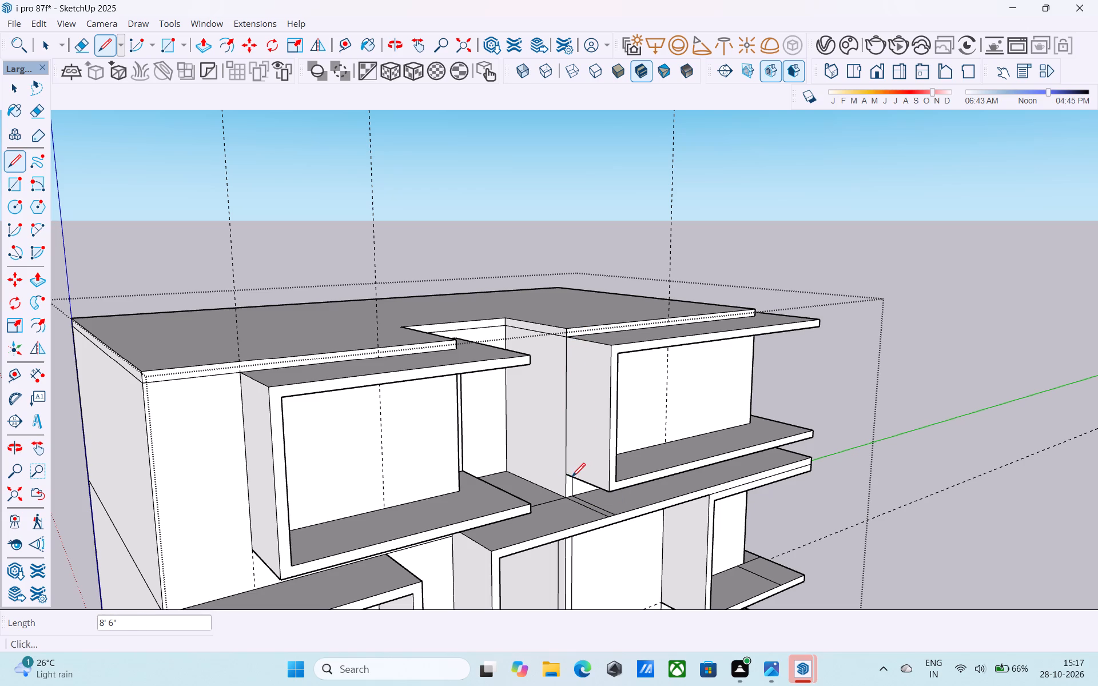
key("space")
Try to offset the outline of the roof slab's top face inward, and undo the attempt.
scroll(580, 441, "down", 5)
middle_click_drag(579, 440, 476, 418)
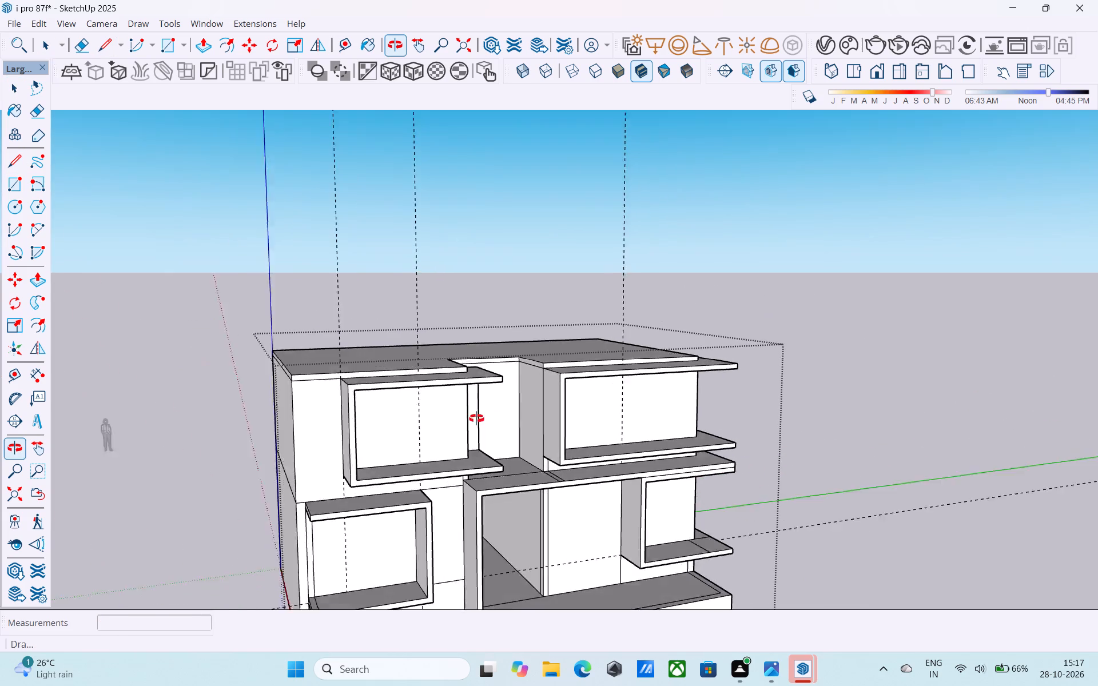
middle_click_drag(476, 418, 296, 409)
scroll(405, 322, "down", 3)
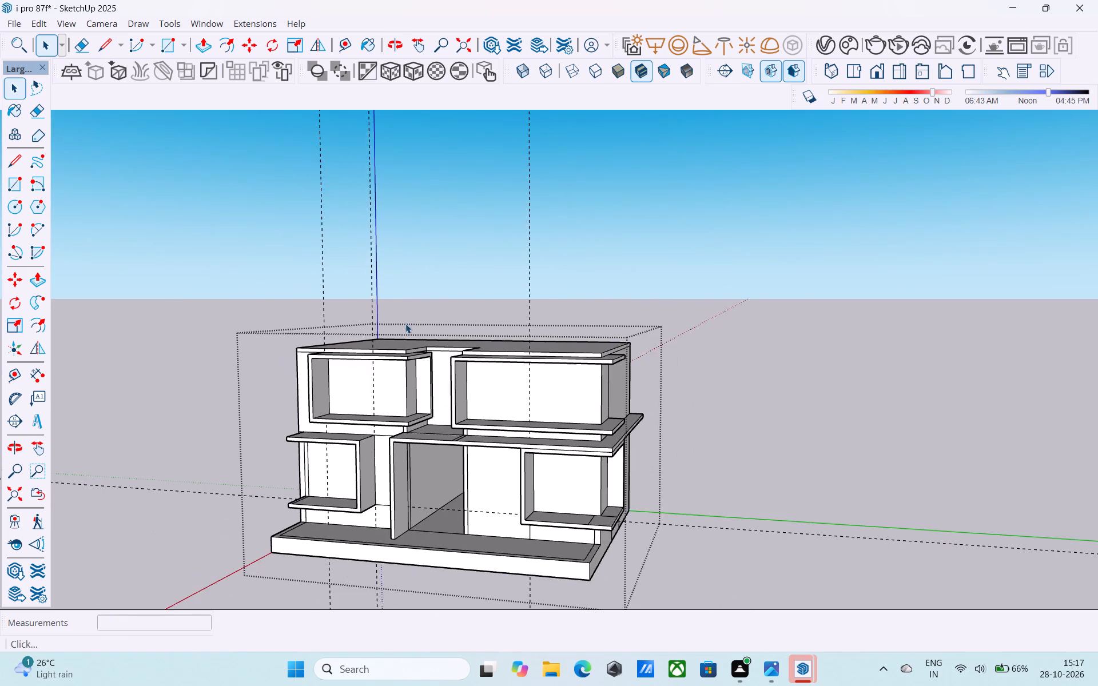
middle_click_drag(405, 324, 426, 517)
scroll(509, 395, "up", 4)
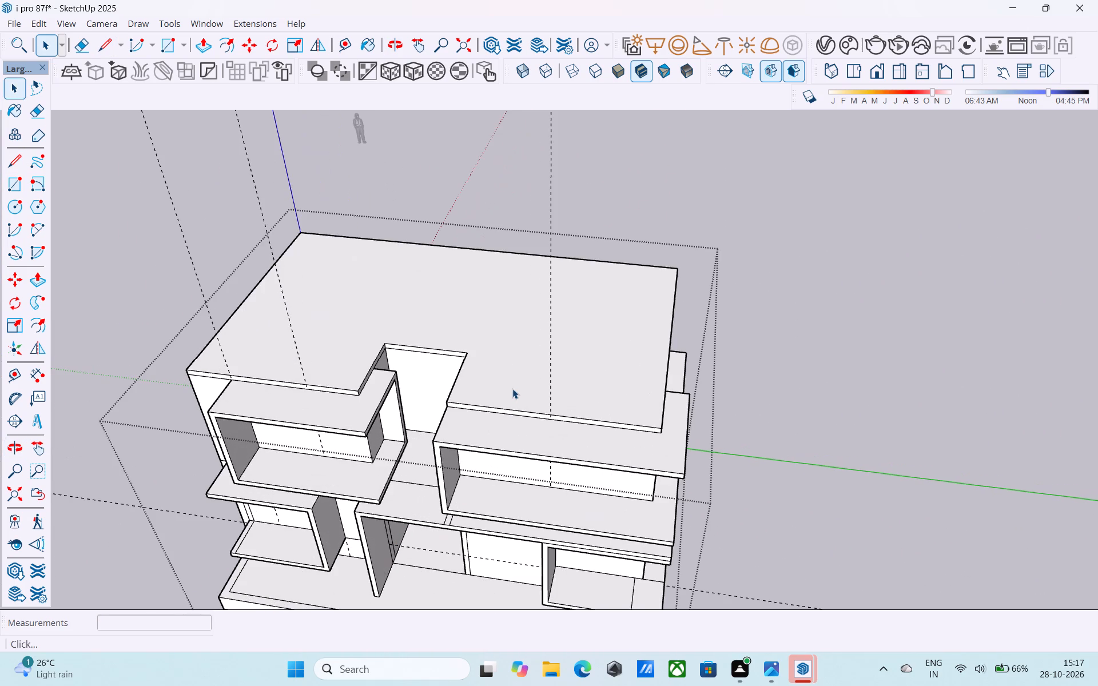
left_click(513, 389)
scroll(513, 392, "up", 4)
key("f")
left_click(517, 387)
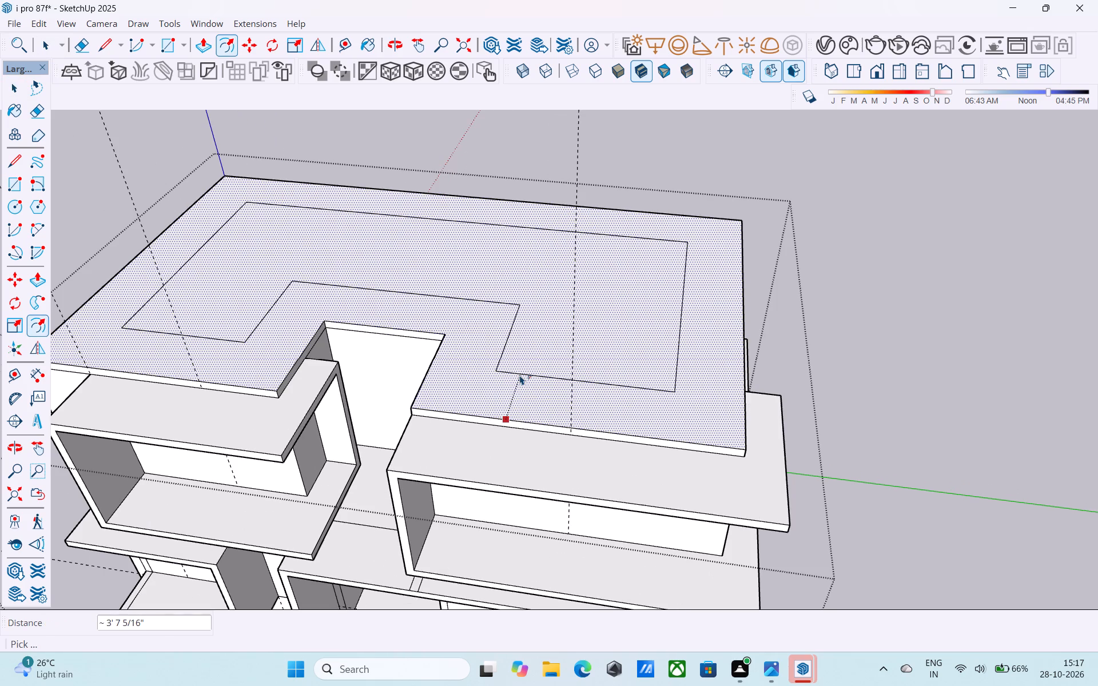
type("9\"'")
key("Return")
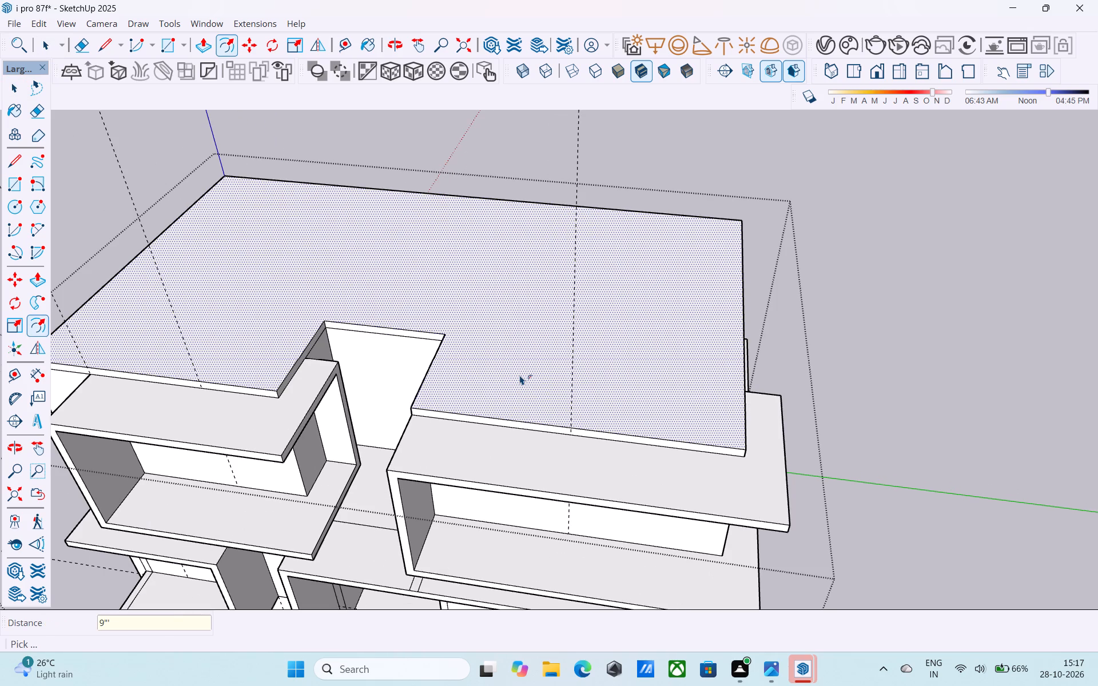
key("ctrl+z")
Offset the outline of the roof slab's top face 9" inward.
left_click(535, 346)
key("9")
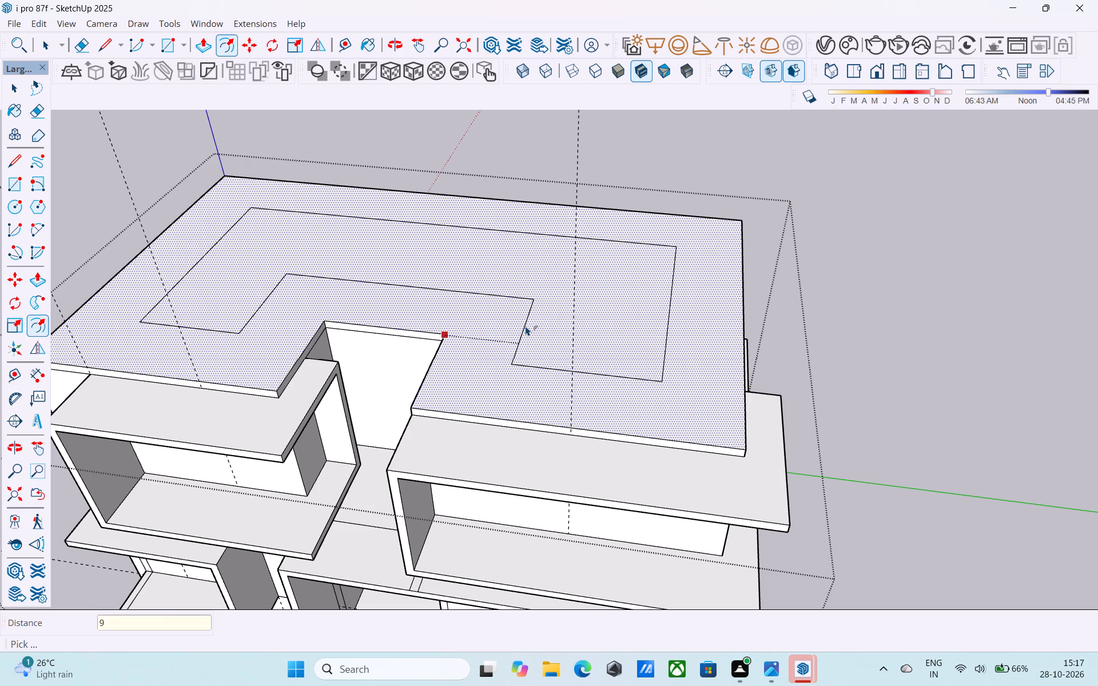
key("shift+quotedbl")
key("Return")
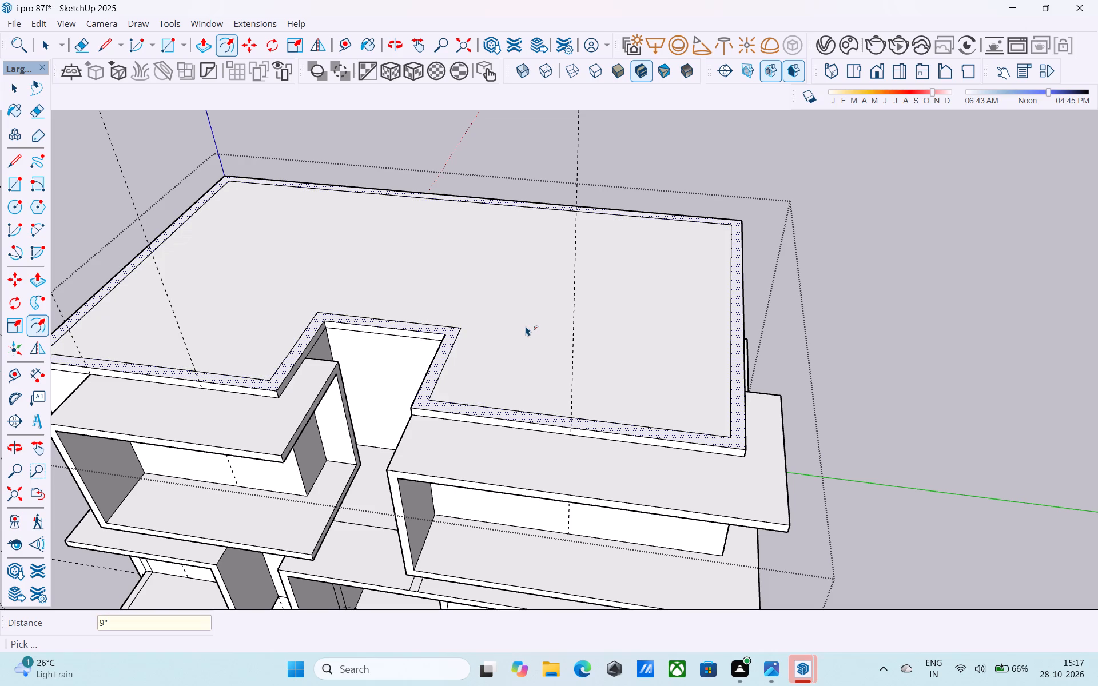
key("space")
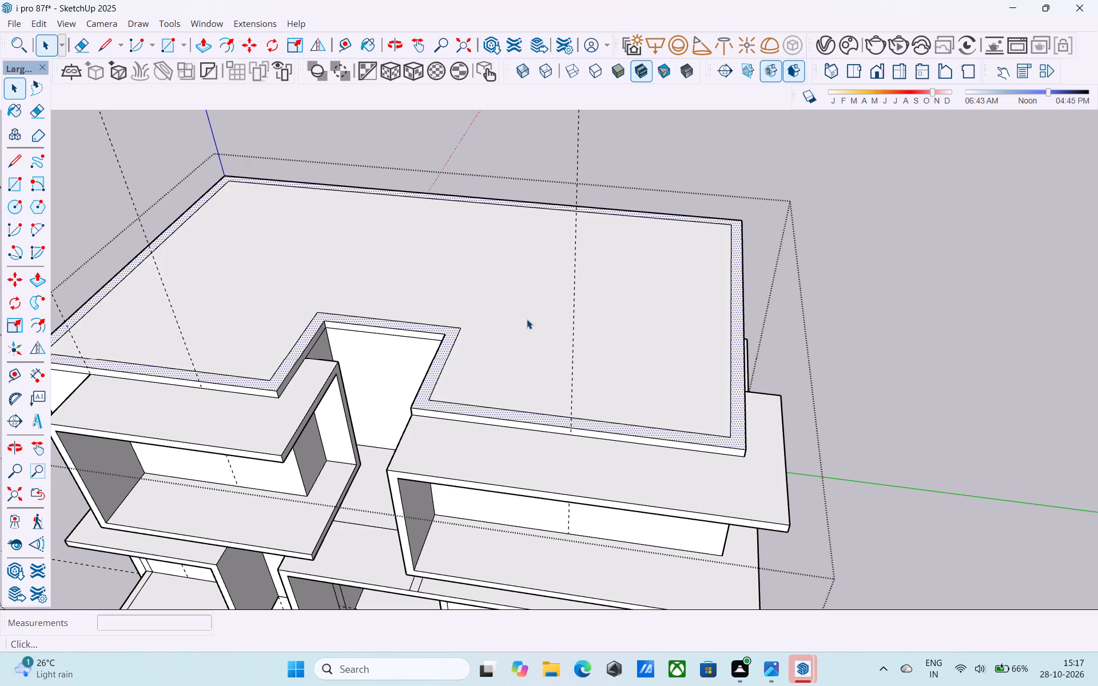
Examine the roof's perimeter strip from the front and side, including its front corner above the wide upper frame.
scroll(524, 330, "down", 7)
middle_click_drag(526, 372, 518, 349)
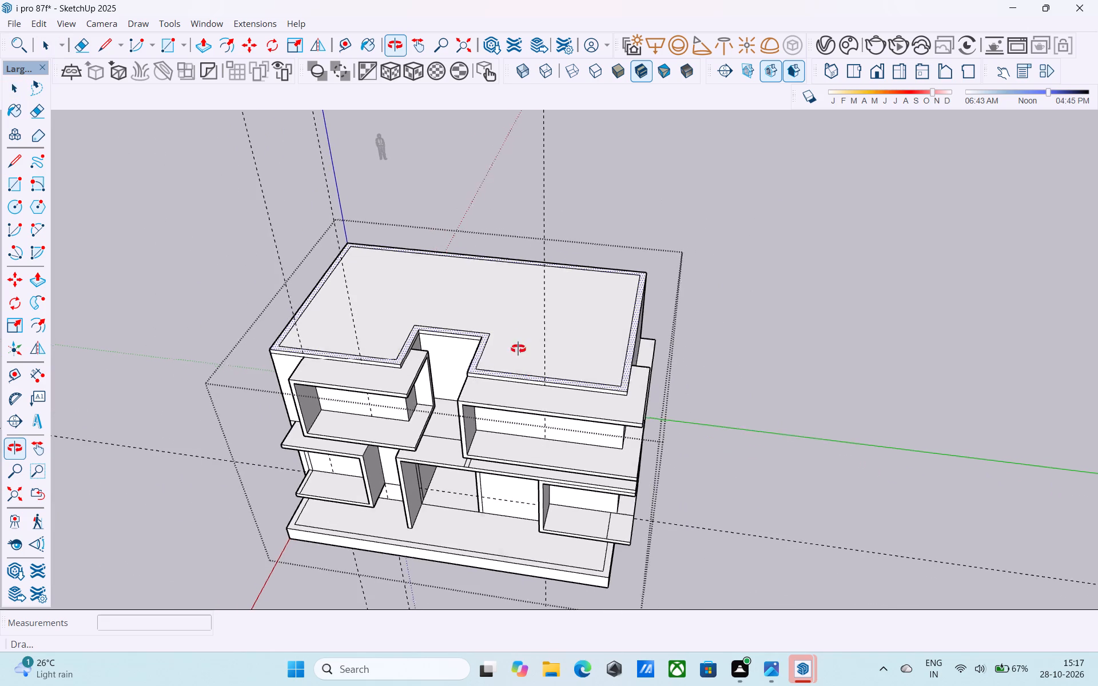
middle_click_drag(518, 349, 480, 270)
scroll(479, 272, "up", 5)
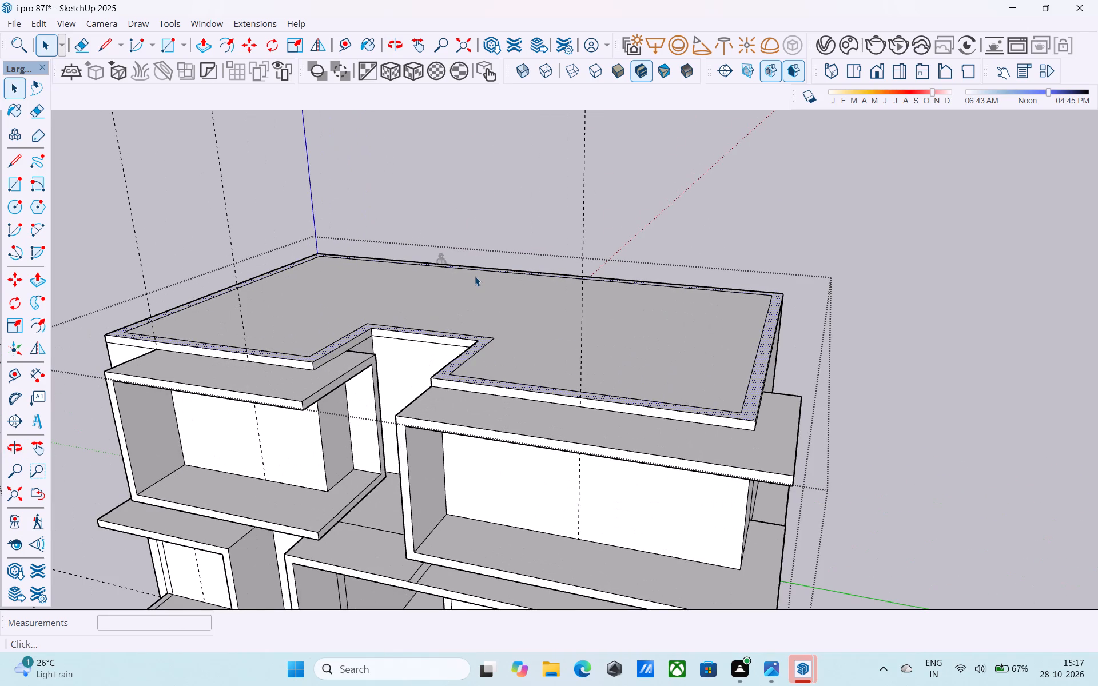
scroll(475, 276, "down", 5)
middle_click_drag(474, 282, 474, 342, "shift")
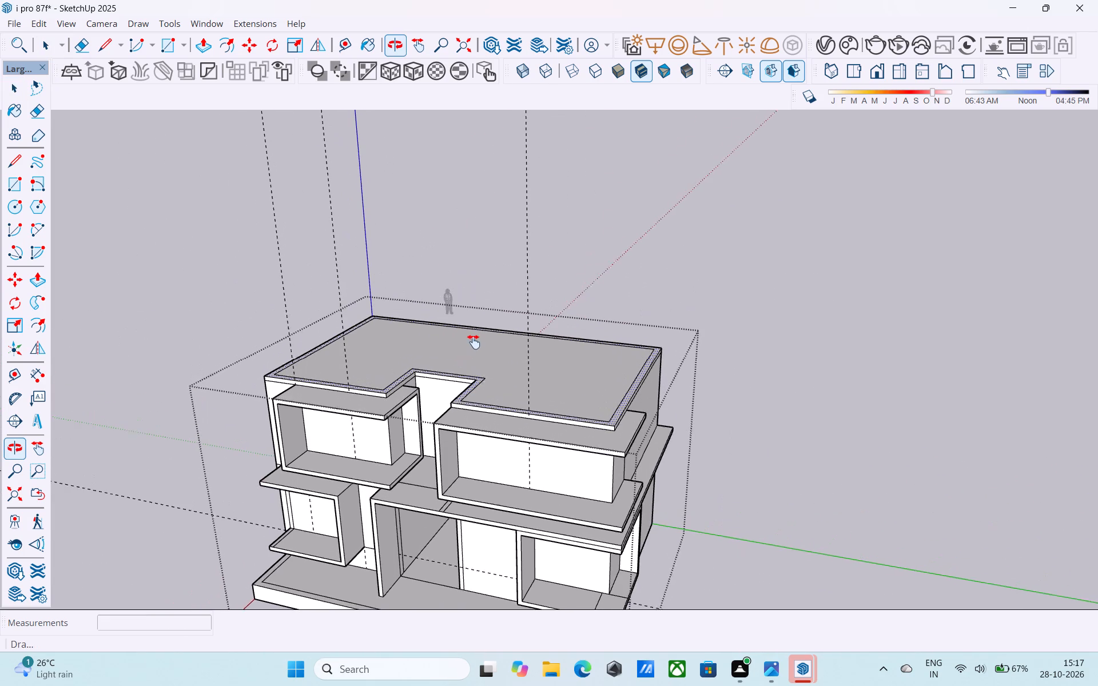
middle_click_drag(474, 342, 474, 345, "shift")
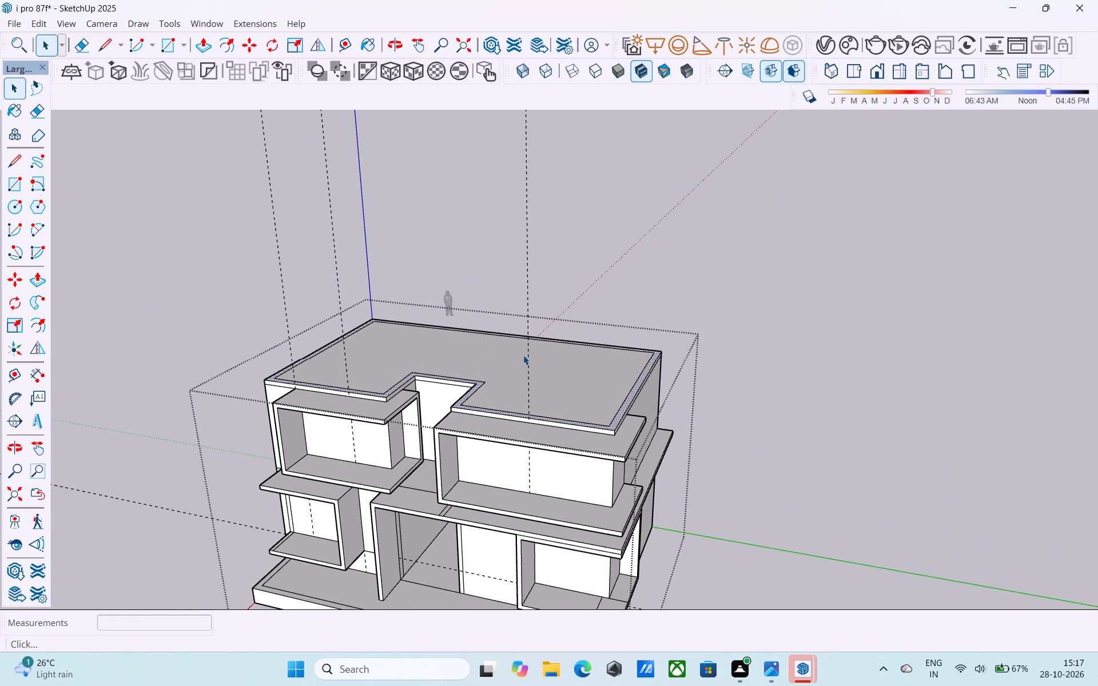
scroll(523, 355, "down", 4)
middle_click_drag(523, 355, 338, 410)
scroll(338, 410, "up", 5)
middle_click_drag(345, 416, 352, 402)
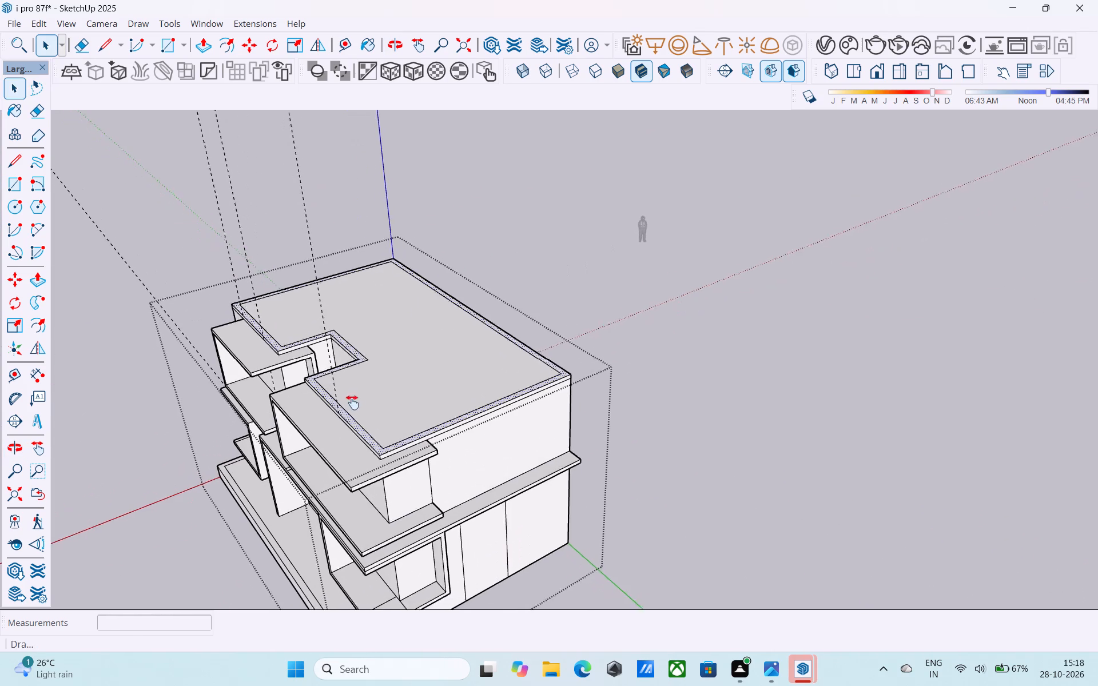
middle_click_drag(352, 402, 631, 372)
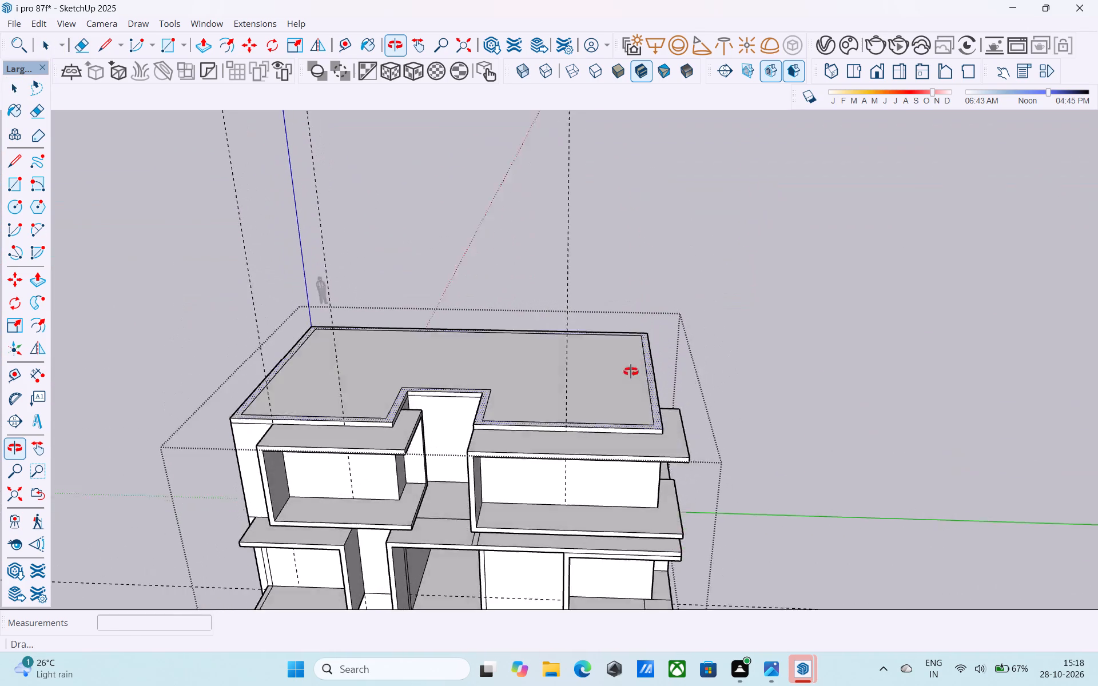
middle_click_drag(631, 372, 526, 313)
scroll(532, 356, "up", 4)
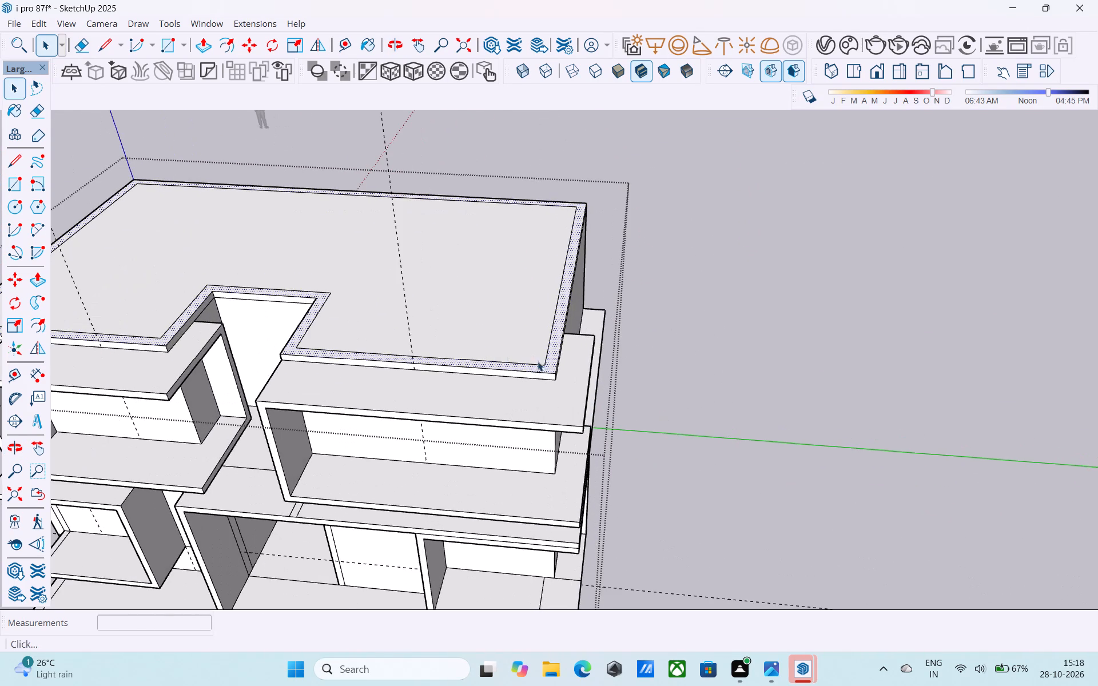
middle_click_drag(549, 365, 554, 375, "shift")
scroll(555, 376, "up", 4)
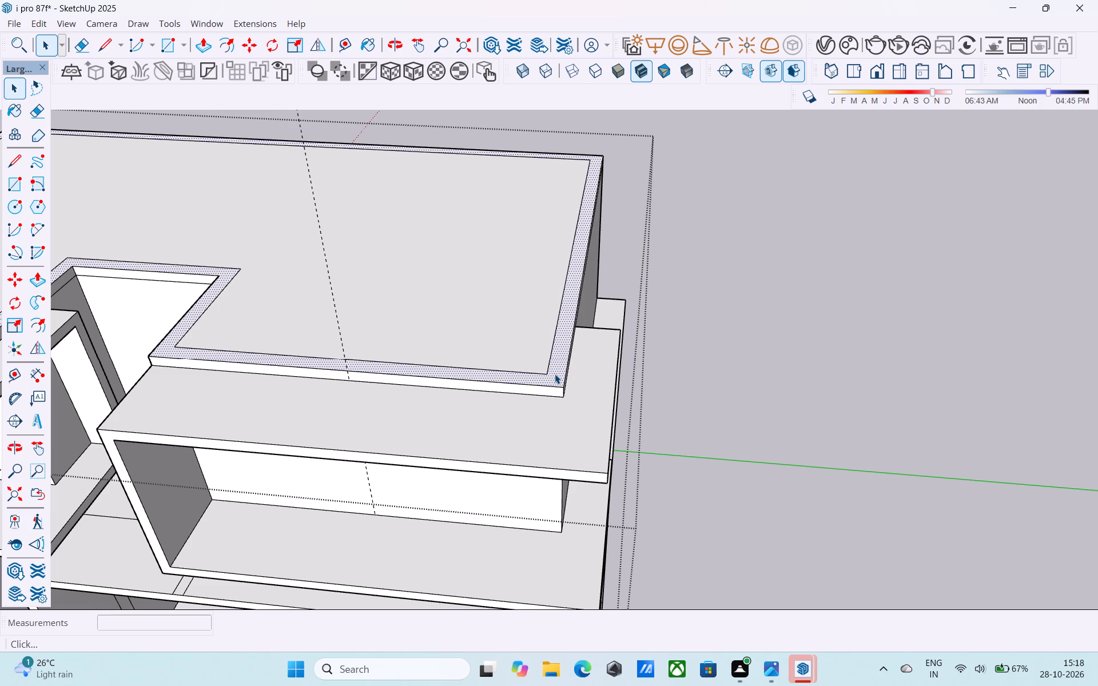
Extrude the roof's 9" perimeter strip upward 10' to form the upper walls.
key("p")
left_click(555, 374)
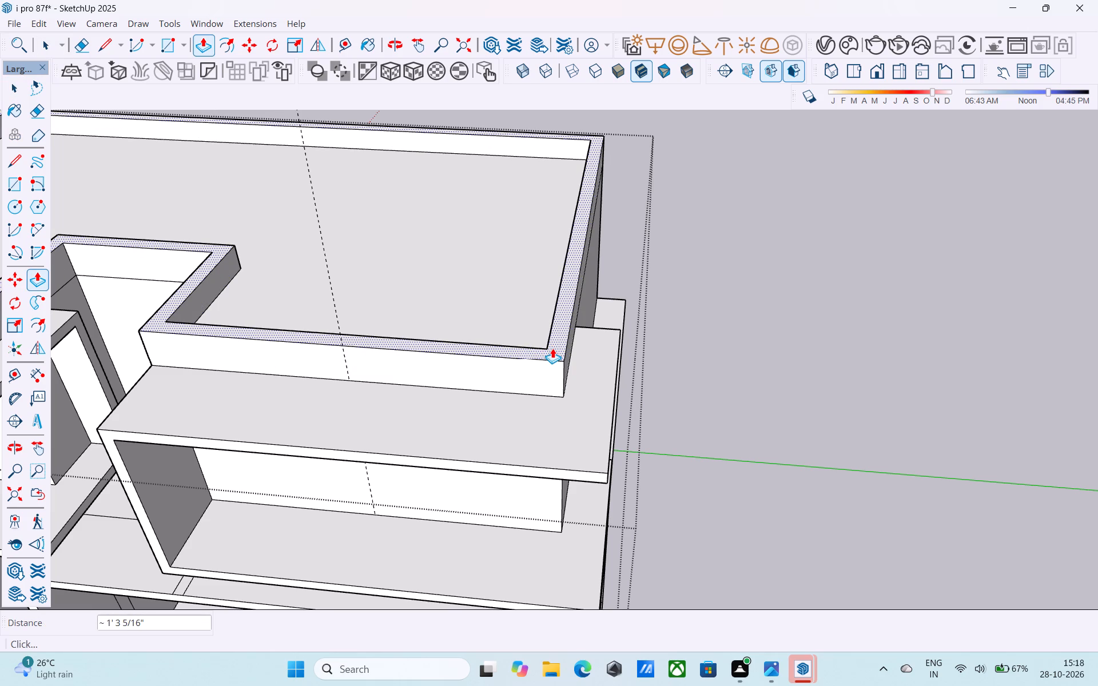
type("10'")
key("Return")
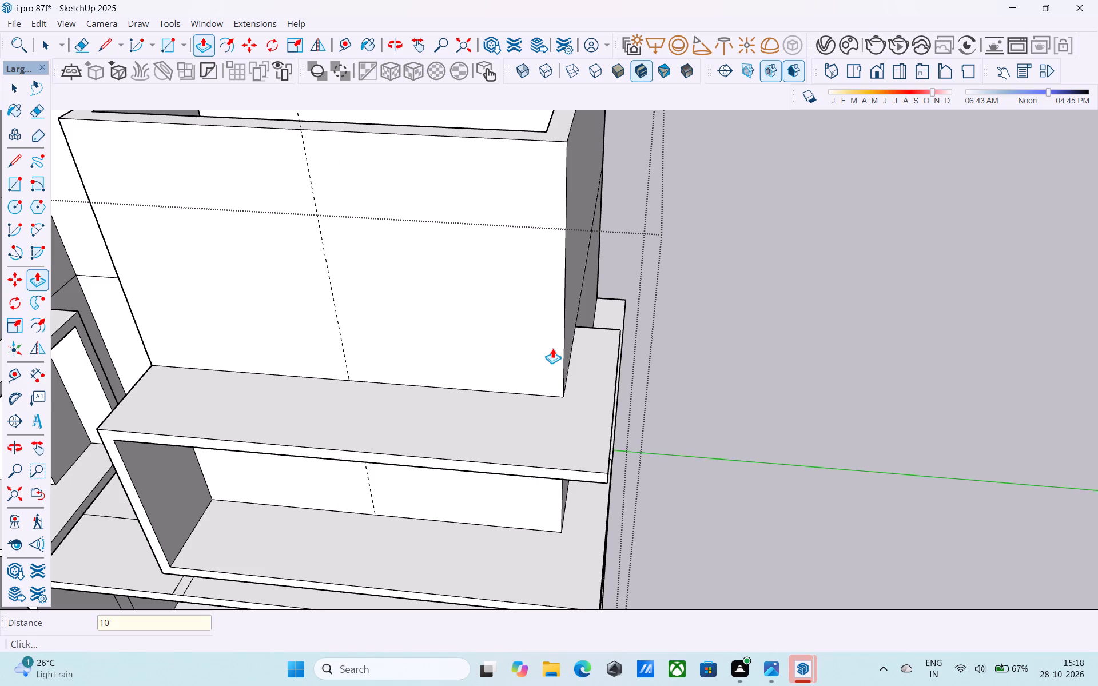
key("space")
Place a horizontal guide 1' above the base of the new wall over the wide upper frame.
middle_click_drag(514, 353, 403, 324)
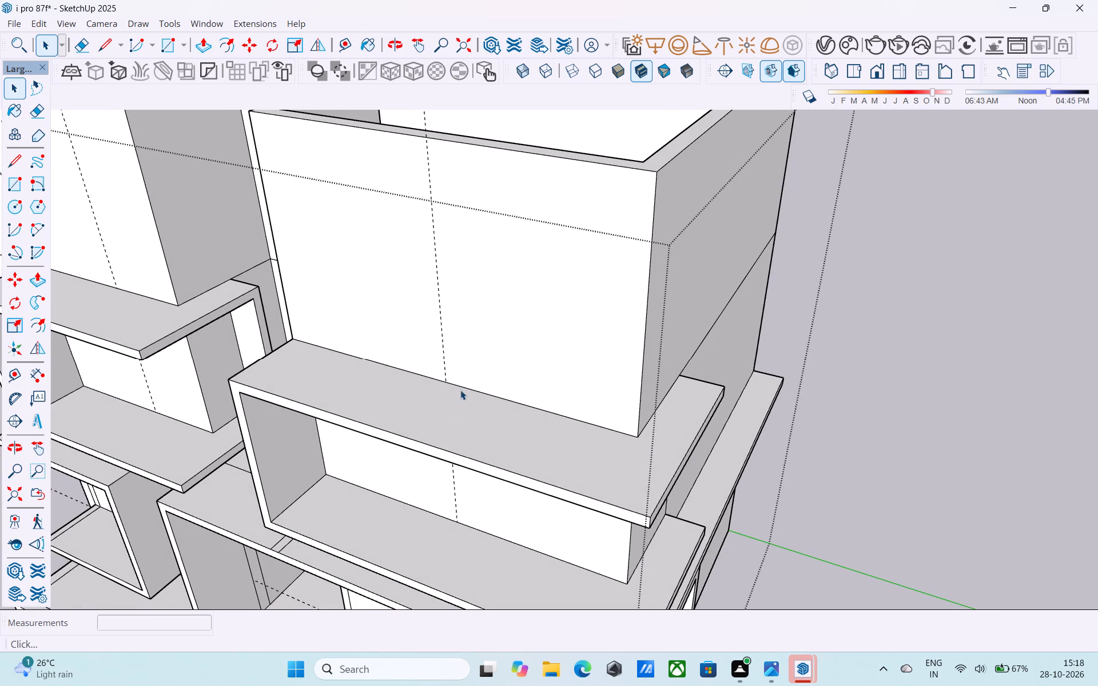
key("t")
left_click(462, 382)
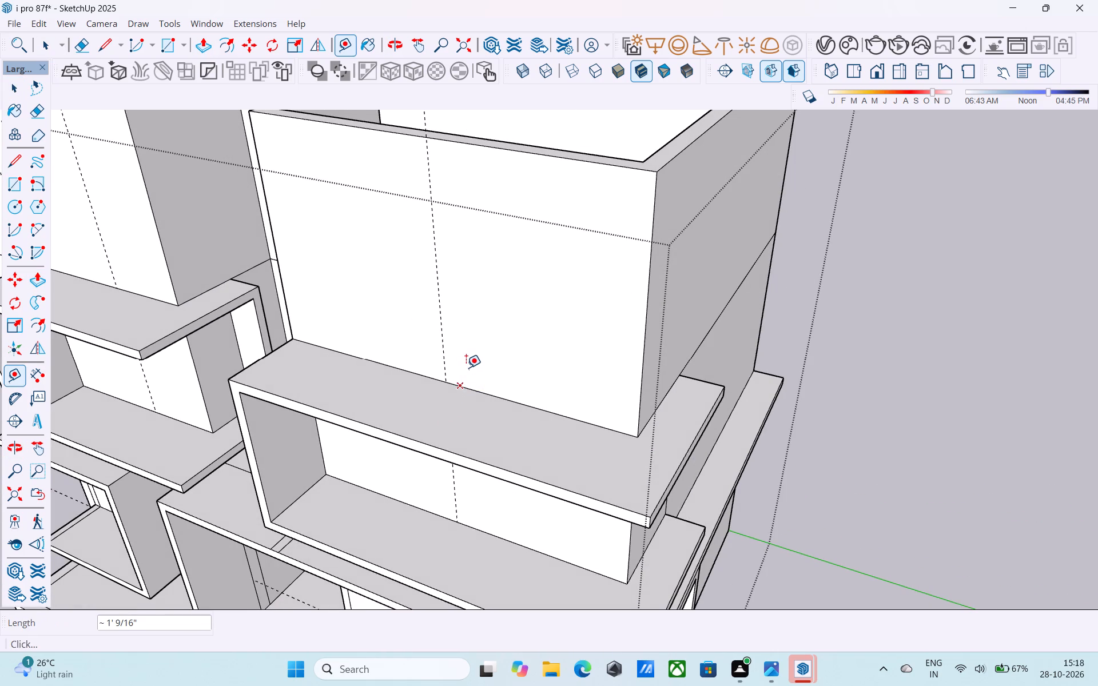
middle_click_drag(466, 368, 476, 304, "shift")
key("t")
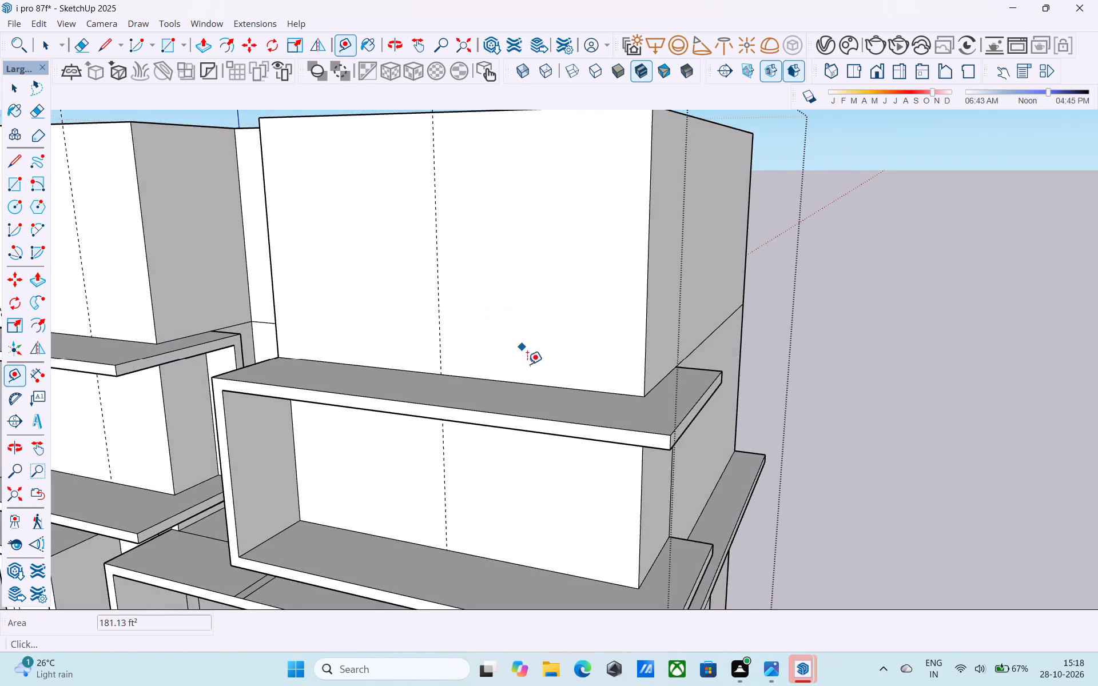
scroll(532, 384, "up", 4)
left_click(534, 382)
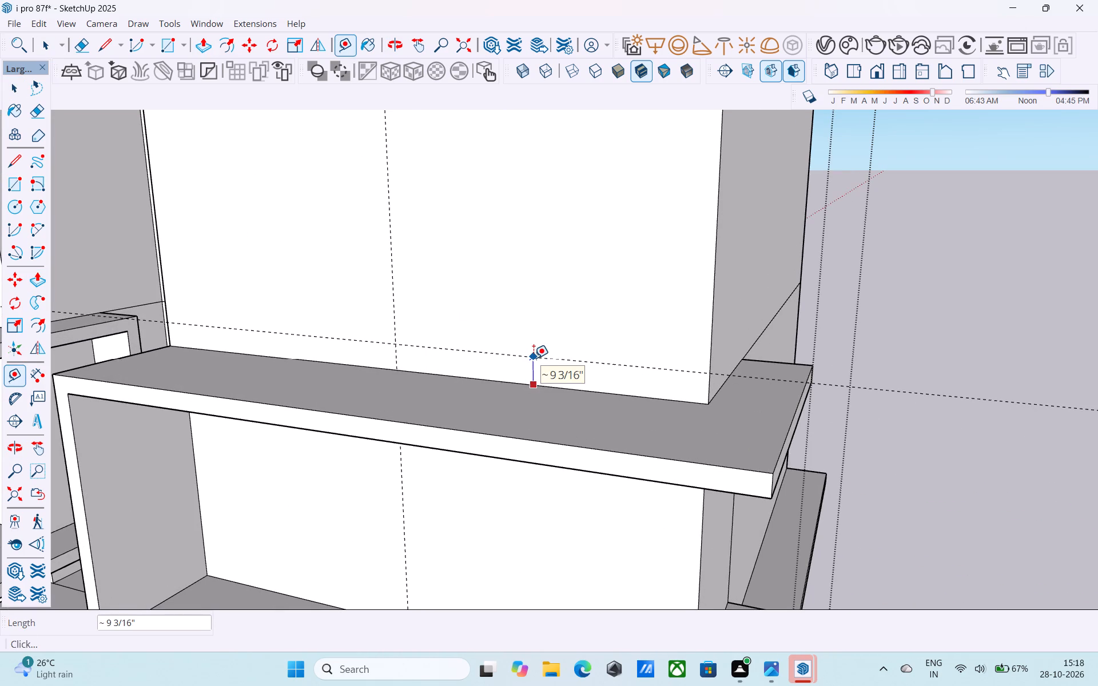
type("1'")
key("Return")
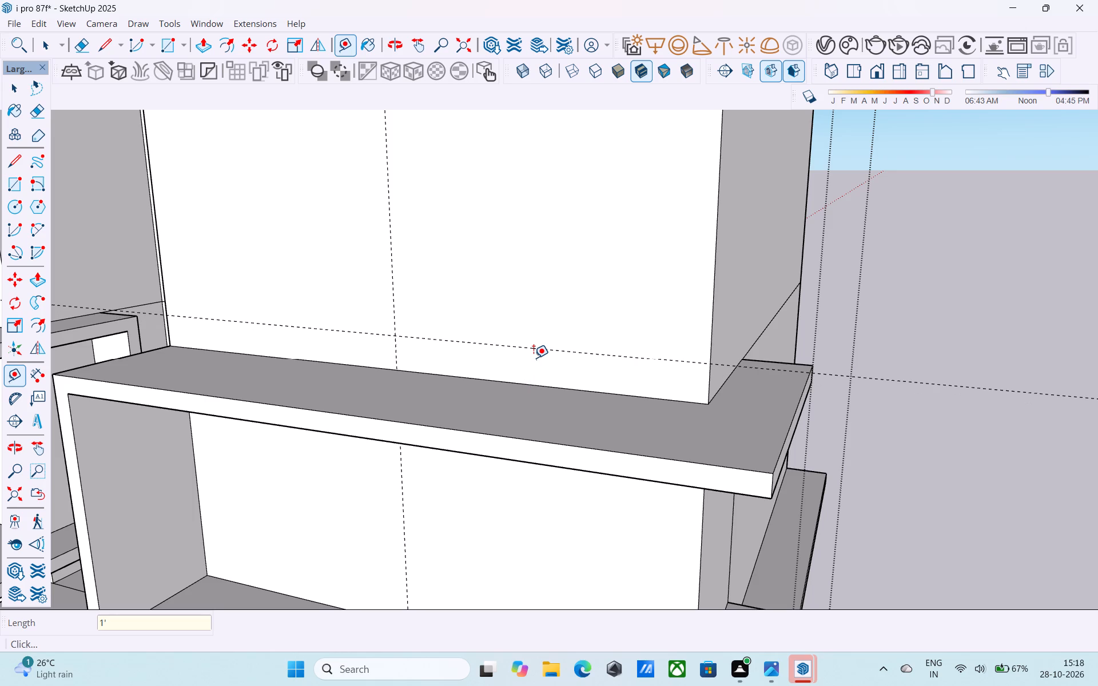
Measure the wall height at the front corner between the entrance canopy slab and the underside of the wide upper frame.
scroll(551, 211, "down", 7)
scroll(552, 212, "up", 1)
scroll(552, 212, "down", 4)
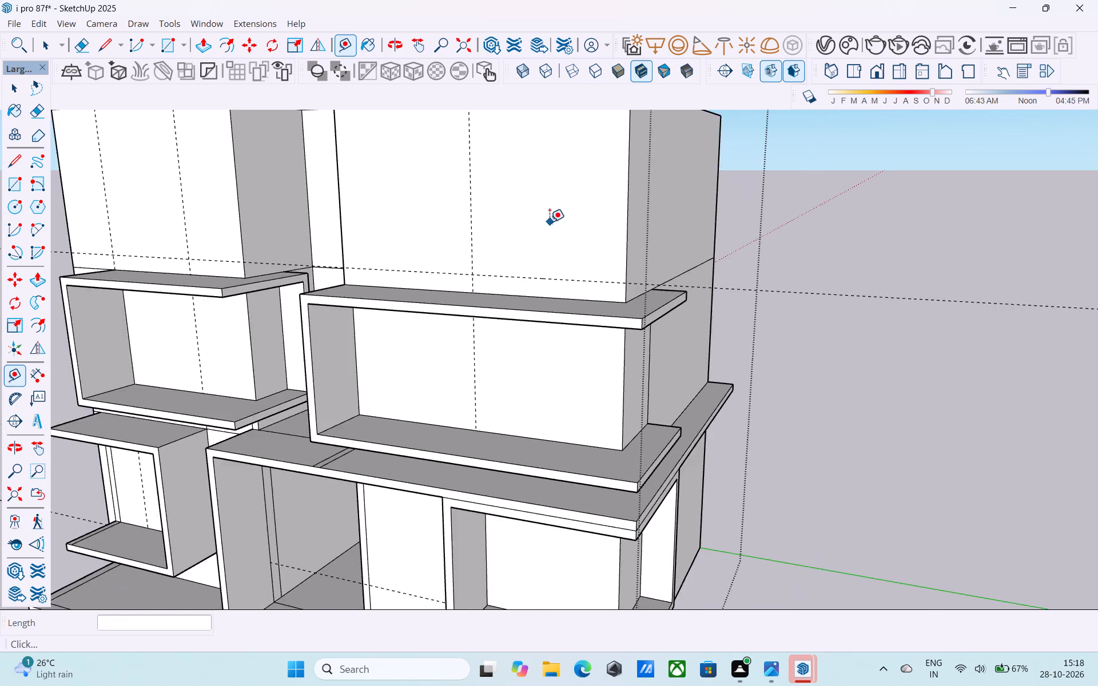
scroll(550, 222, "down", 3)
middle_click_drag(545, 271, 534, 220)
scroll(579, 349, "up", 8)
middle_click_drag(594, 426, 583, 413)
scroll(616, 427, "up", 6)
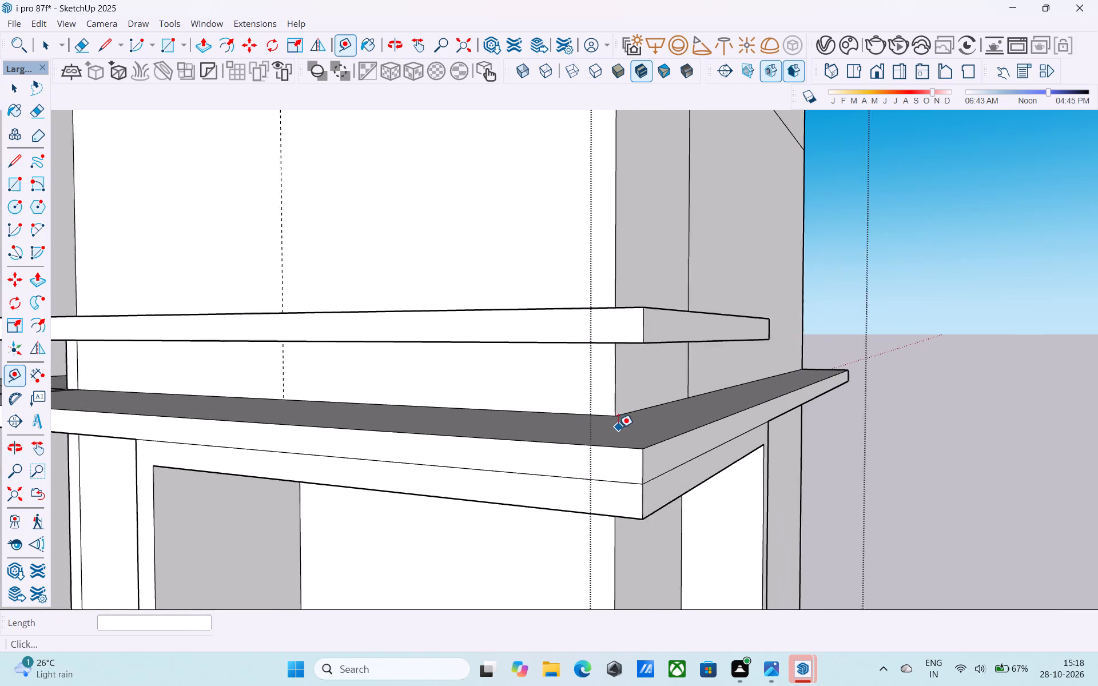
scroll(614, 420, "up", 2)
left_click(614, 414)
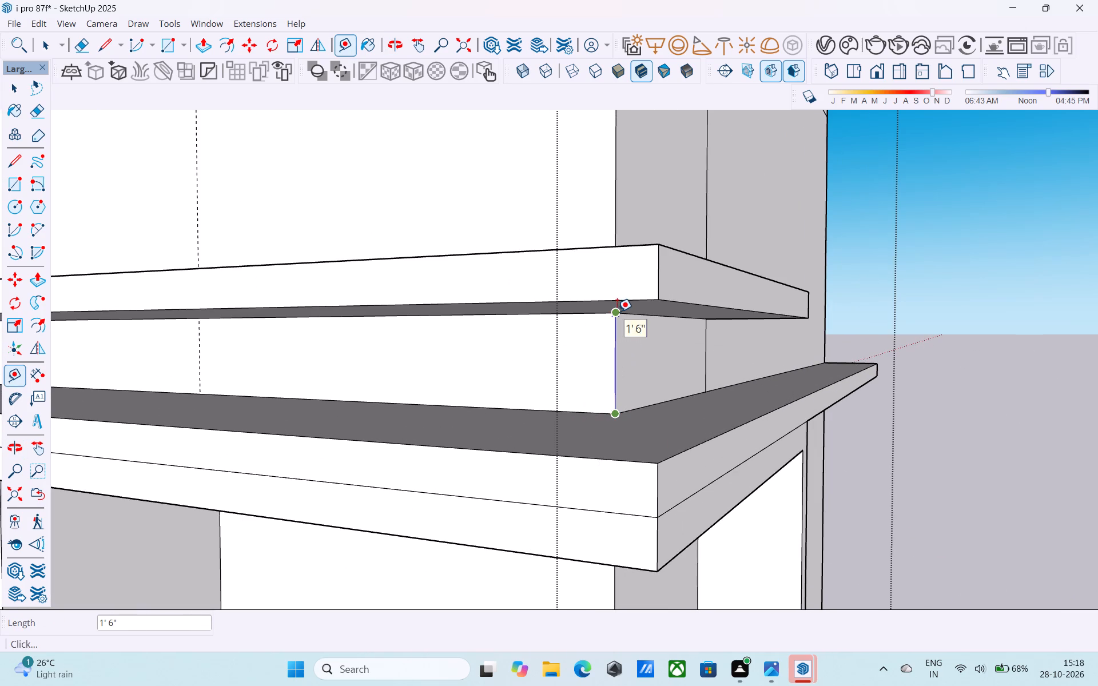
key("space")
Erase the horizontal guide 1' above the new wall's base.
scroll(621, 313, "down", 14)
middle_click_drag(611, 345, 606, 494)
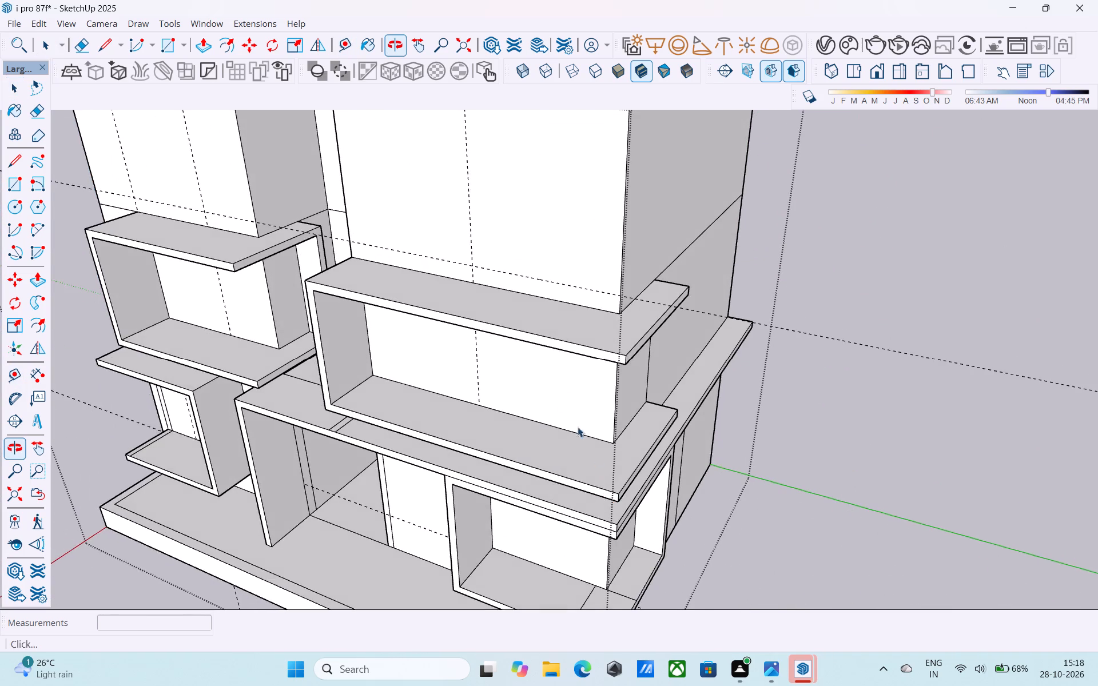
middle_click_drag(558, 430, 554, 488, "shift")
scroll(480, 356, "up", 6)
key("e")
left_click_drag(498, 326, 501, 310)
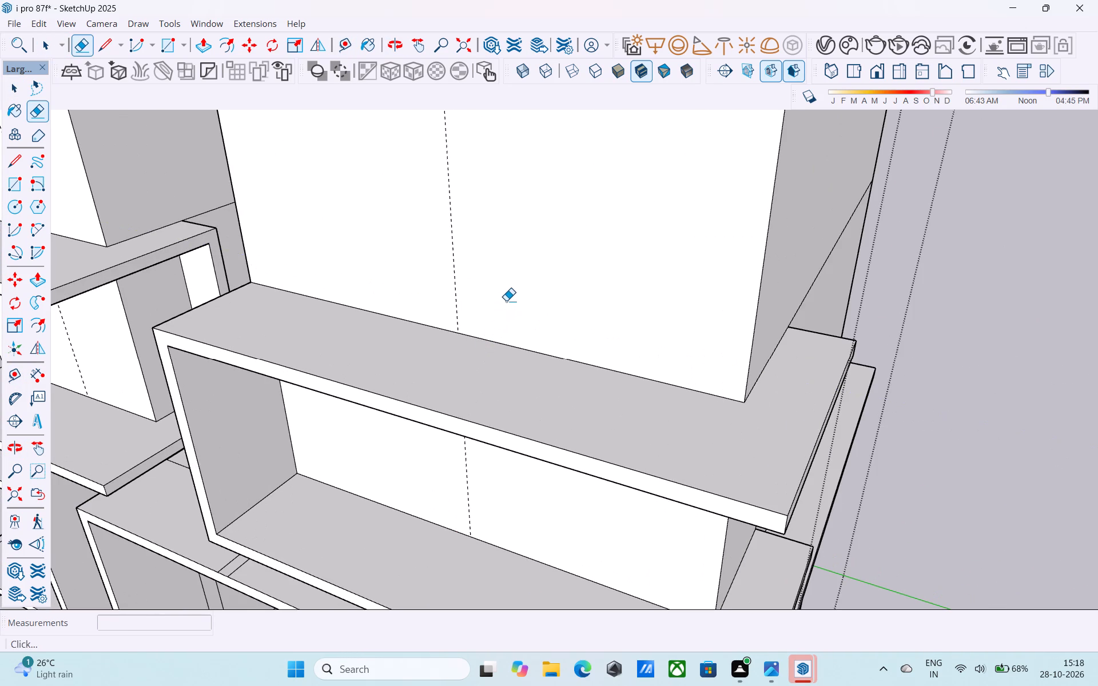
Place a horizontal guide 1.5' above the base of the new wall over the wide upper frame.
key("t")
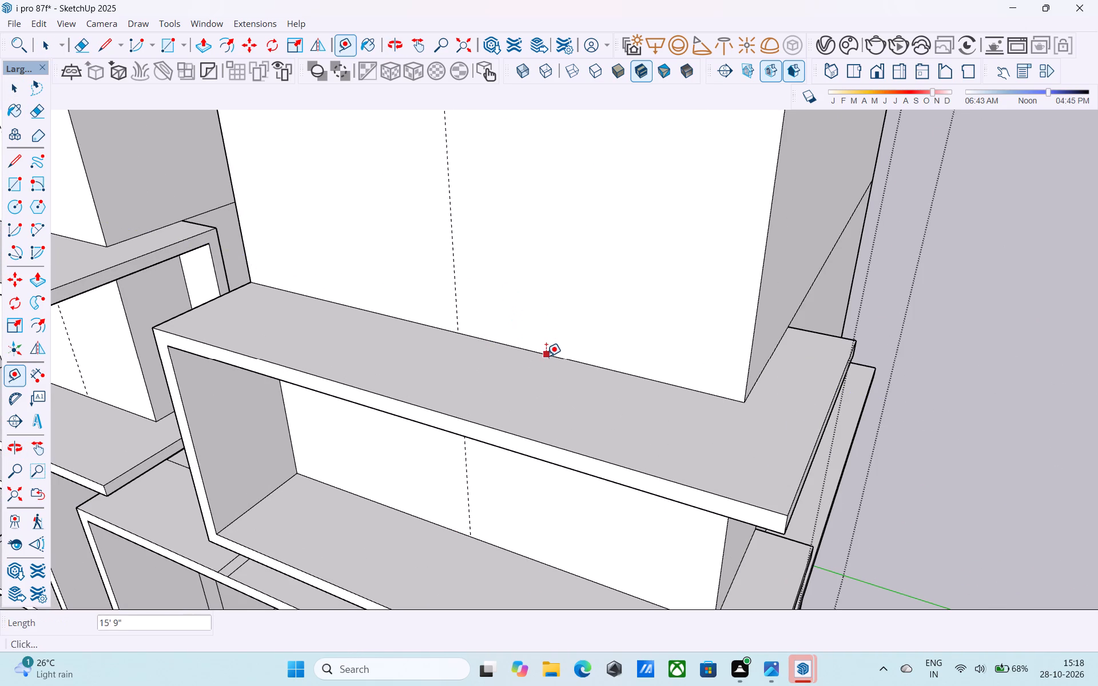
left_click(546, 356)
type("1.5'")
key("Return")
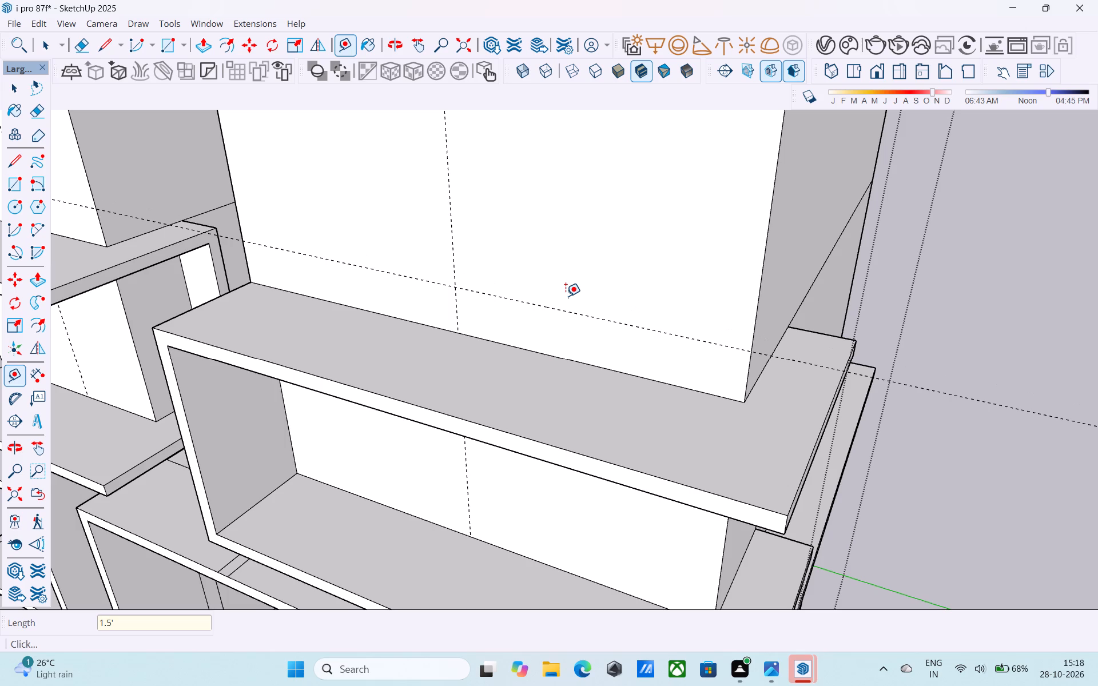
Draw a 17' 3" horizontal line along the guide across the wall face above the wide upper frame.
scroll(564, 296, "down", 4)
scroll(516, 280, "down", 3)
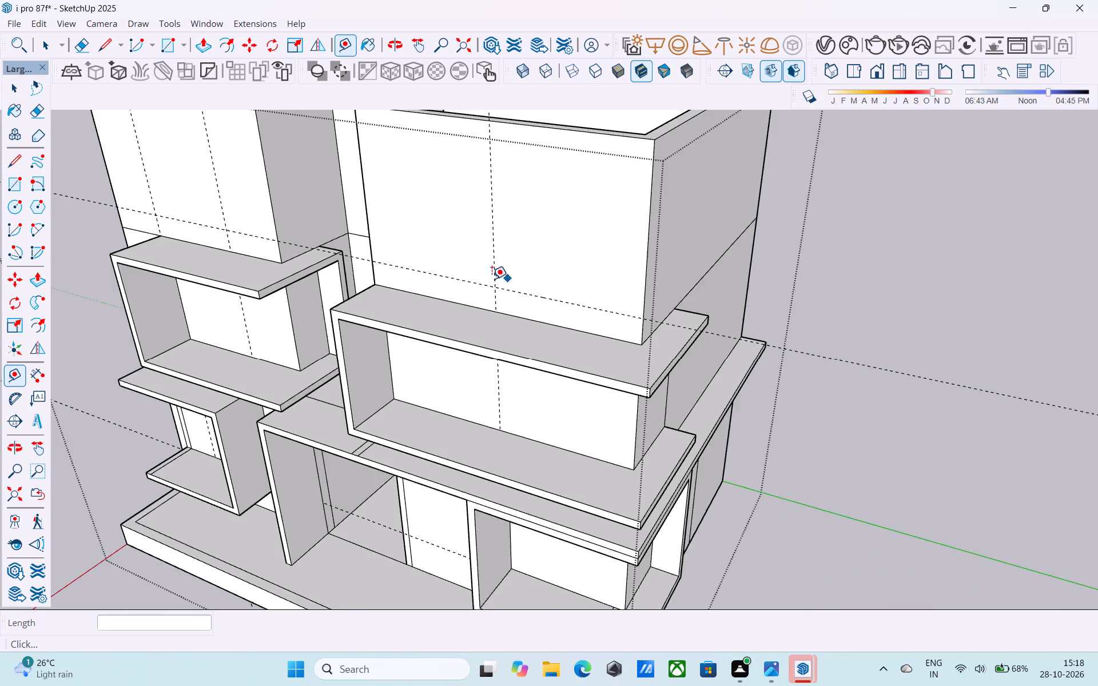
scroll(492, 279, "down", 2)
middle_click_drag(486, 280, 747, 224)
middle_click_drag(748, 225, 738, 237)
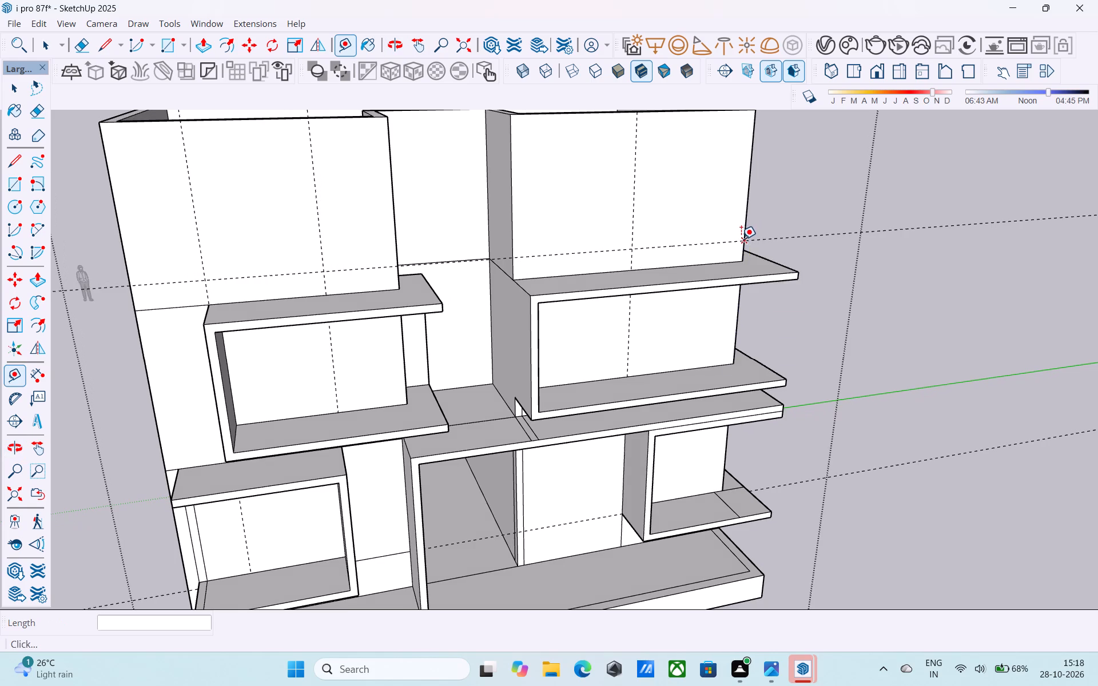
middle_click_drag(741, 239, 741, 220)
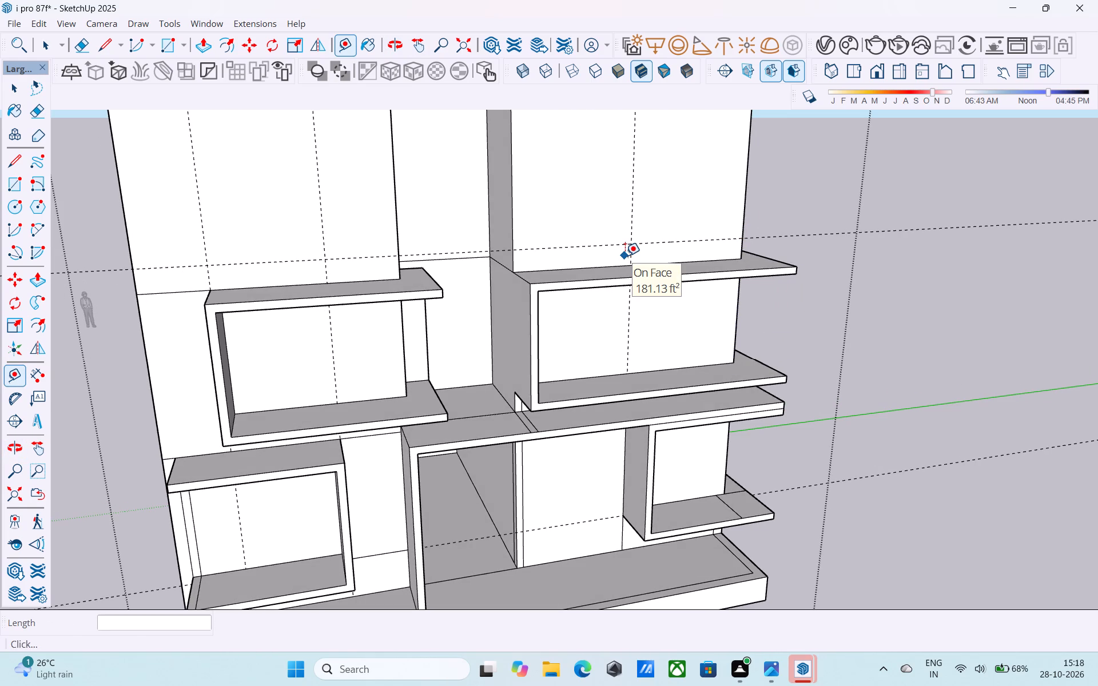
middle_click_drag(624, 256, 603, 254)
scroll(520, 252, "up", 4)
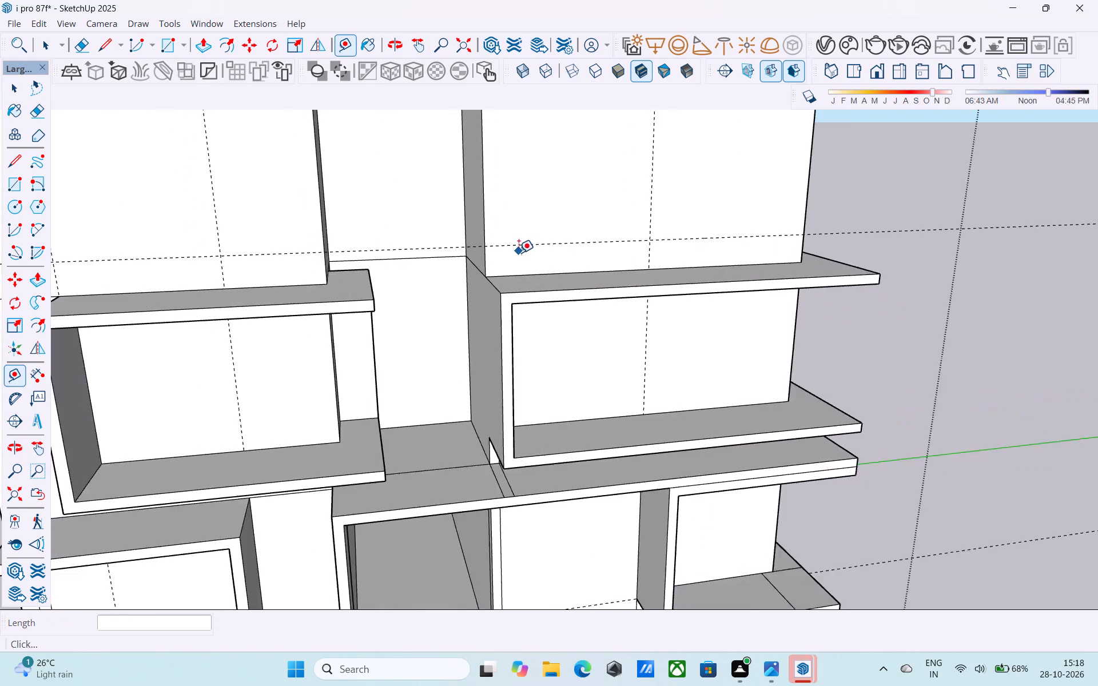
key("l")
scroll(516, 254, "up", 4)
left_click(467, 242)
scroll(467, 242, "down", 2)
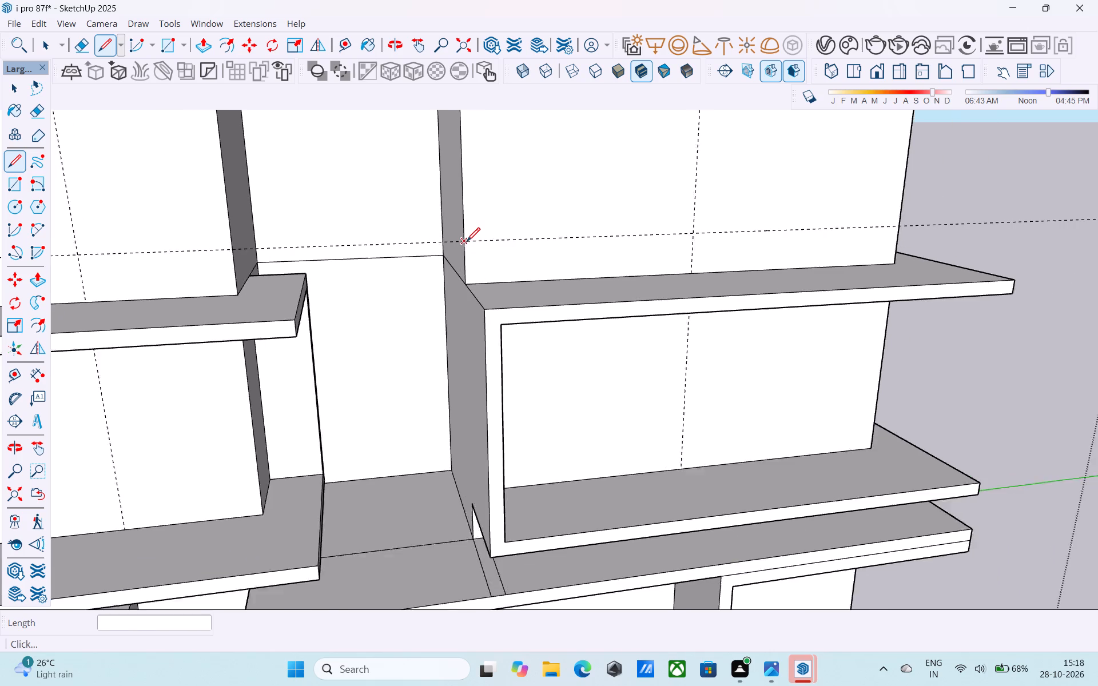
scroll(467, 242, "down", 2)
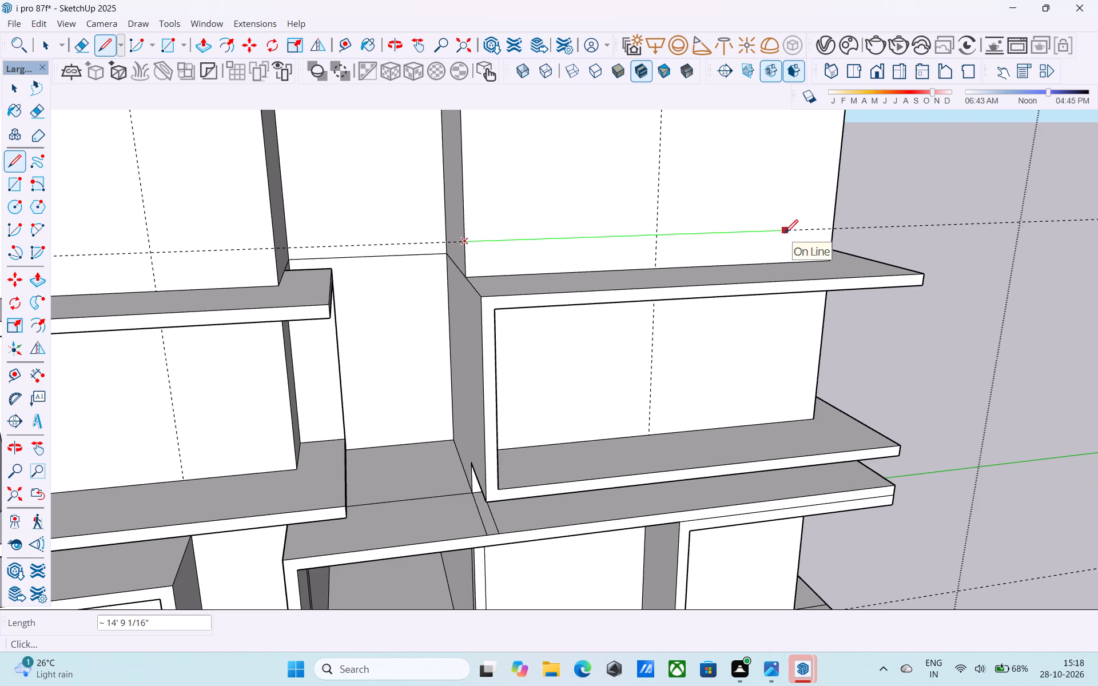
middle_click_drag(785, 234, 549, 258)
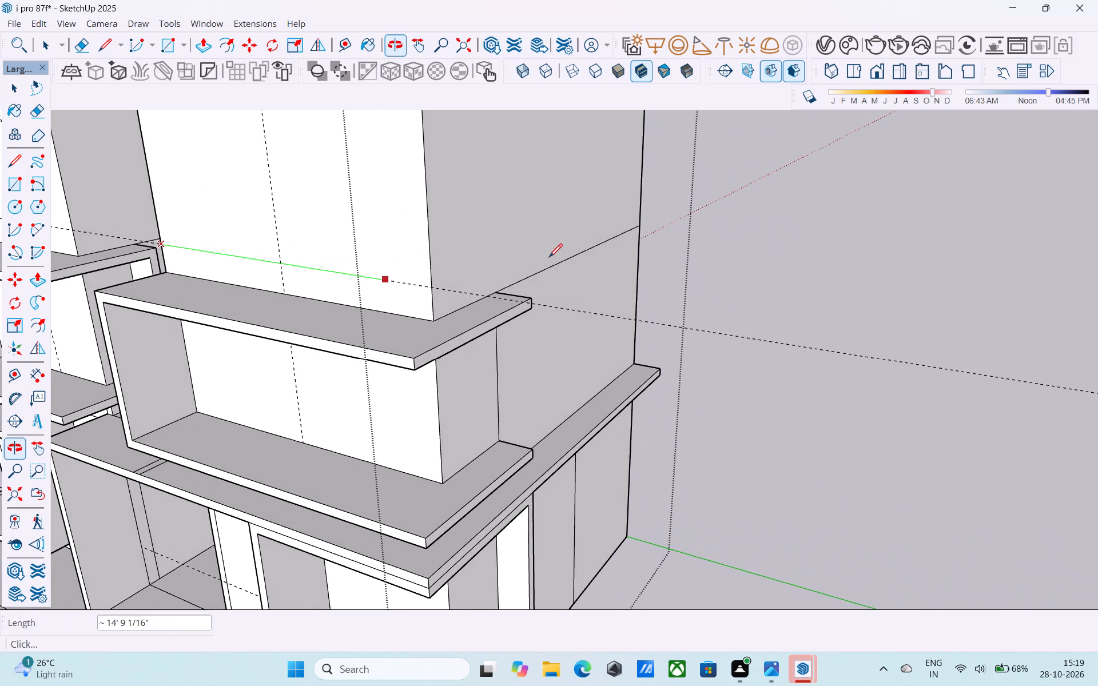
left_click(435, 287)
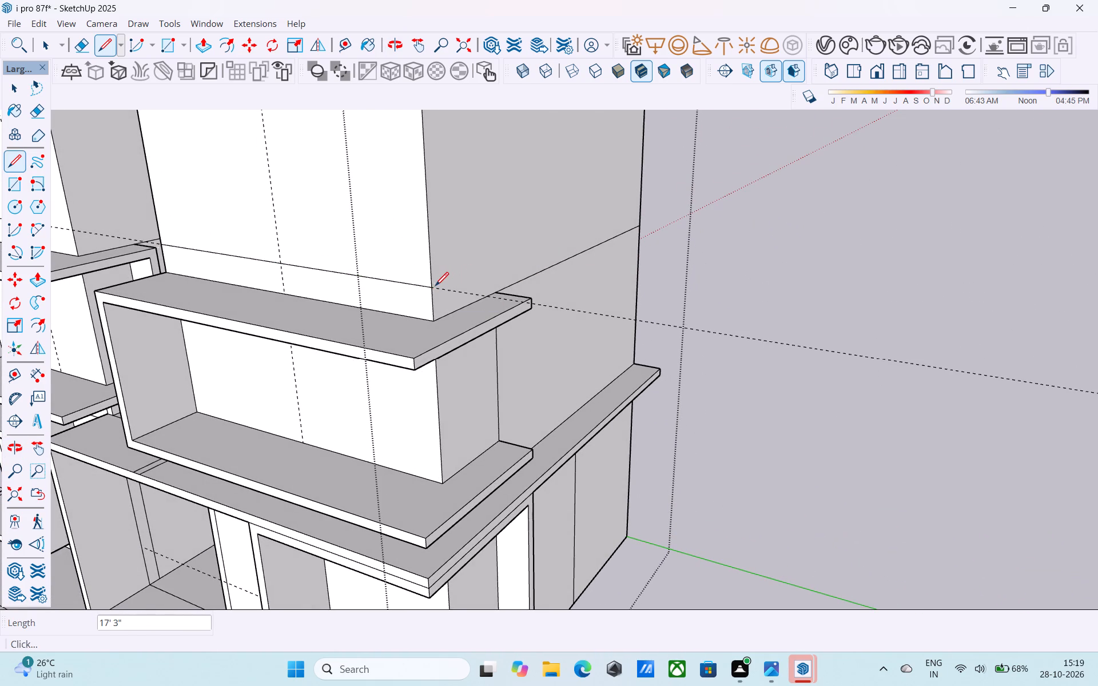
Draw a 15' 3" horizontal line along the guide across the wall face above the narrower upper frame.
scroll(442, 286, "down", 4)
middle_click_drag(442, 286, 1023, 256)
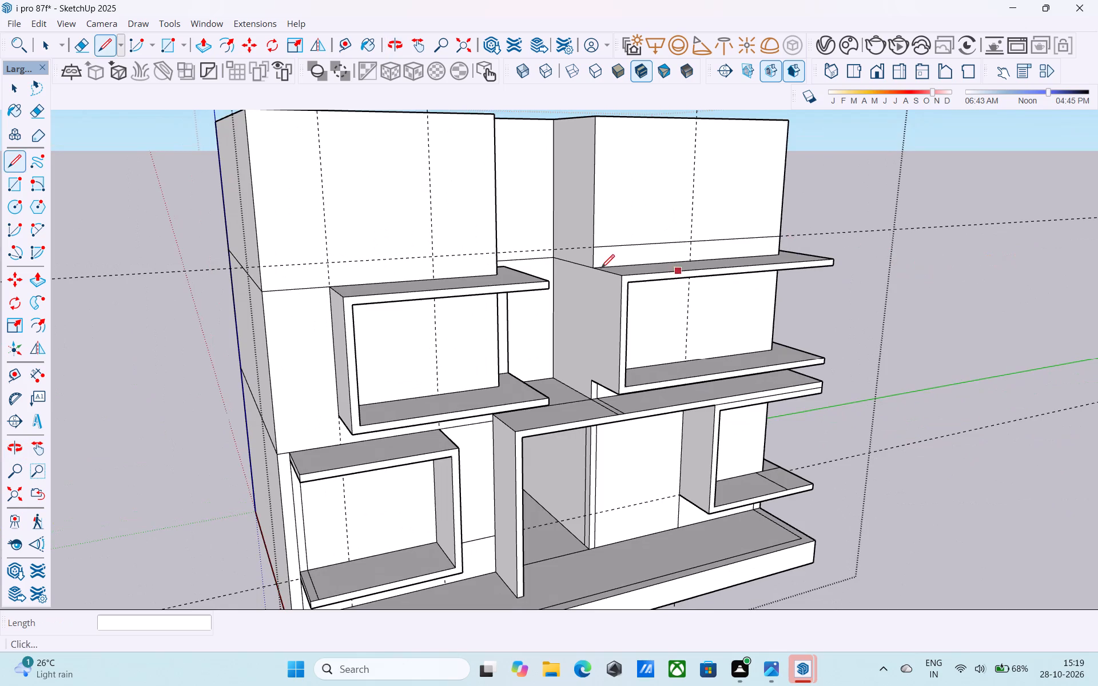
middle_click_drag(597, 270, 701, 277, "shift")
scroll(619, 281, "up", 3)
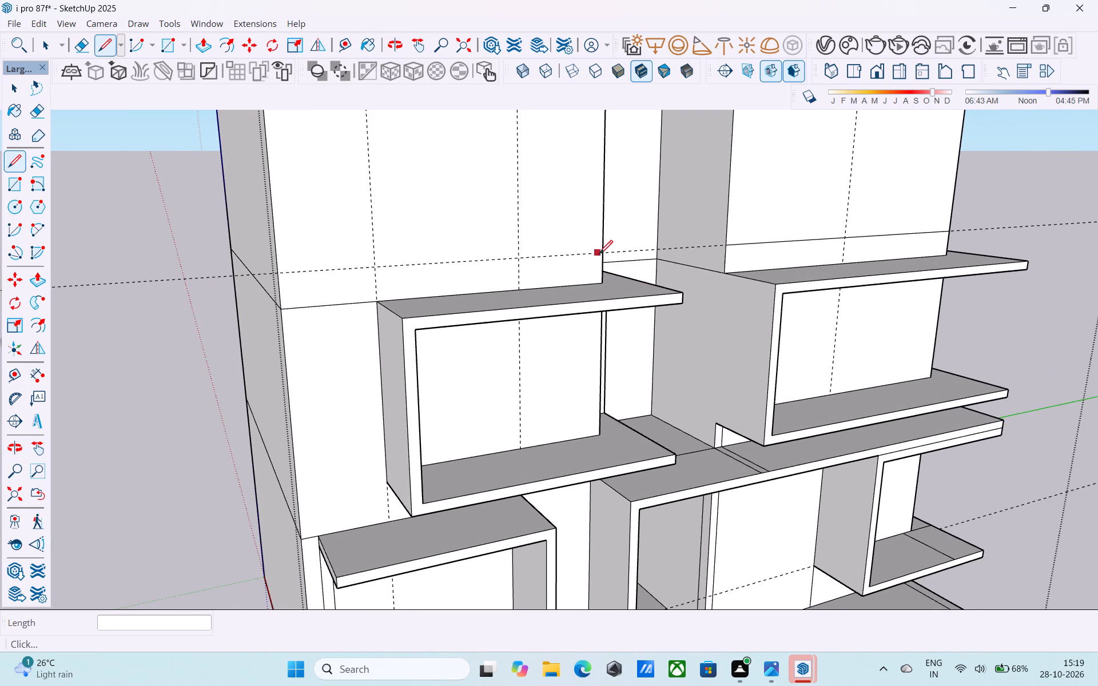
left_click(602, 253)
left_click(277, 272)
Examine the whole facade from the front and side, including the new upper walls and the lines above both upper frames.
scroll(604, 206, "down", 4)
middle_click_drag(623, 210, 205, 273)
middle_click_drag(413, 276, 392, 276)
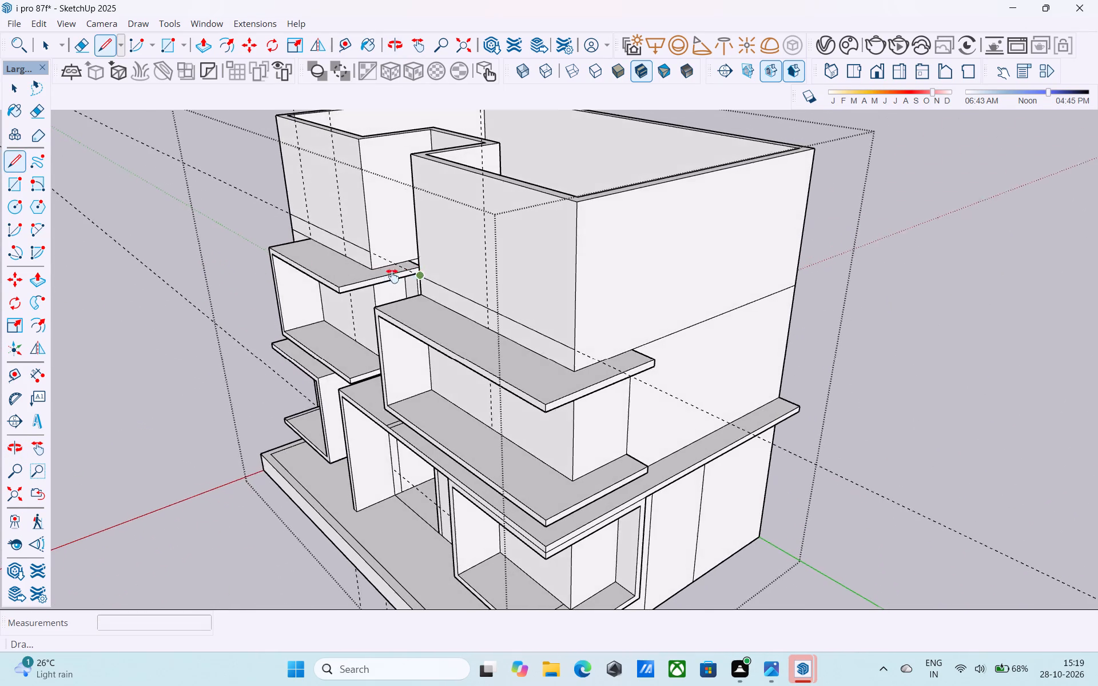
middle_click_drag(392, 276, 611, 220)
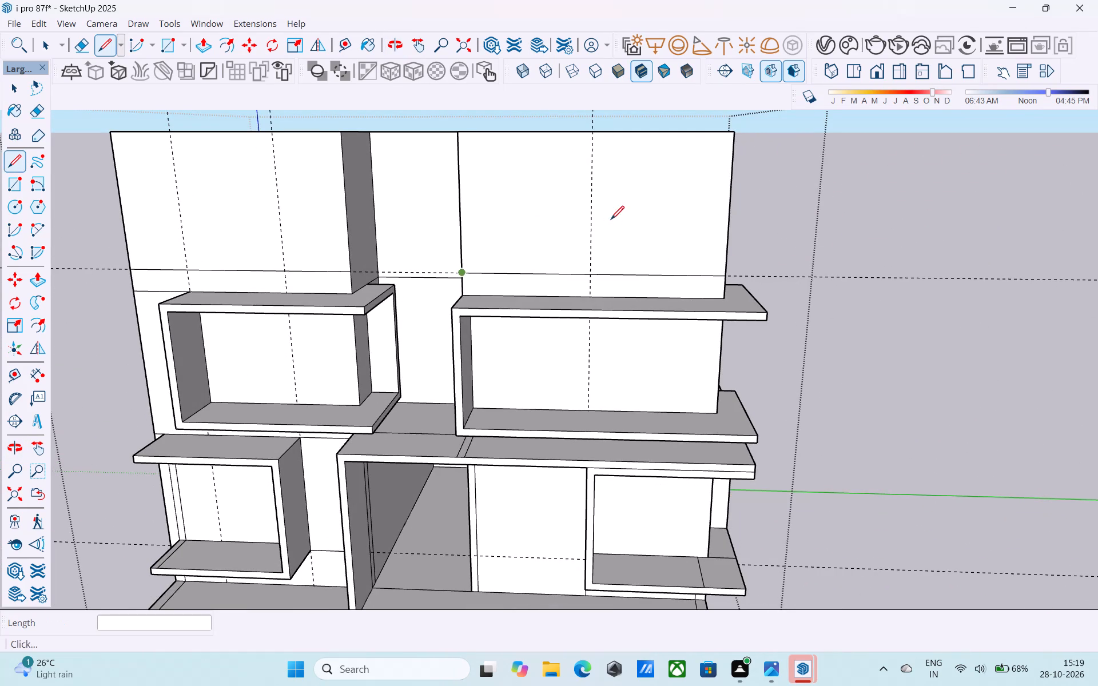
middle_click_drag(584, 315, 532, 190)
scroll(534, 198, "down", 4)
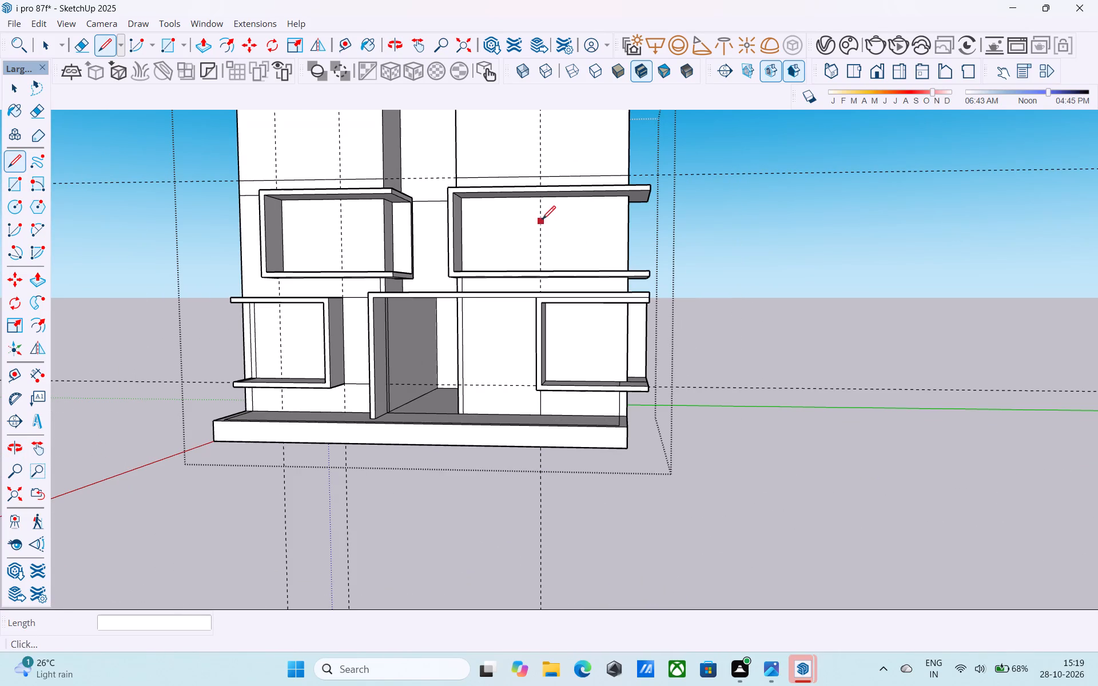
scroll(546, 214, "up", 5)
scroll(546, 214, "down", 4)
middle_click_drag(546, 214, 541, 303, "shift")
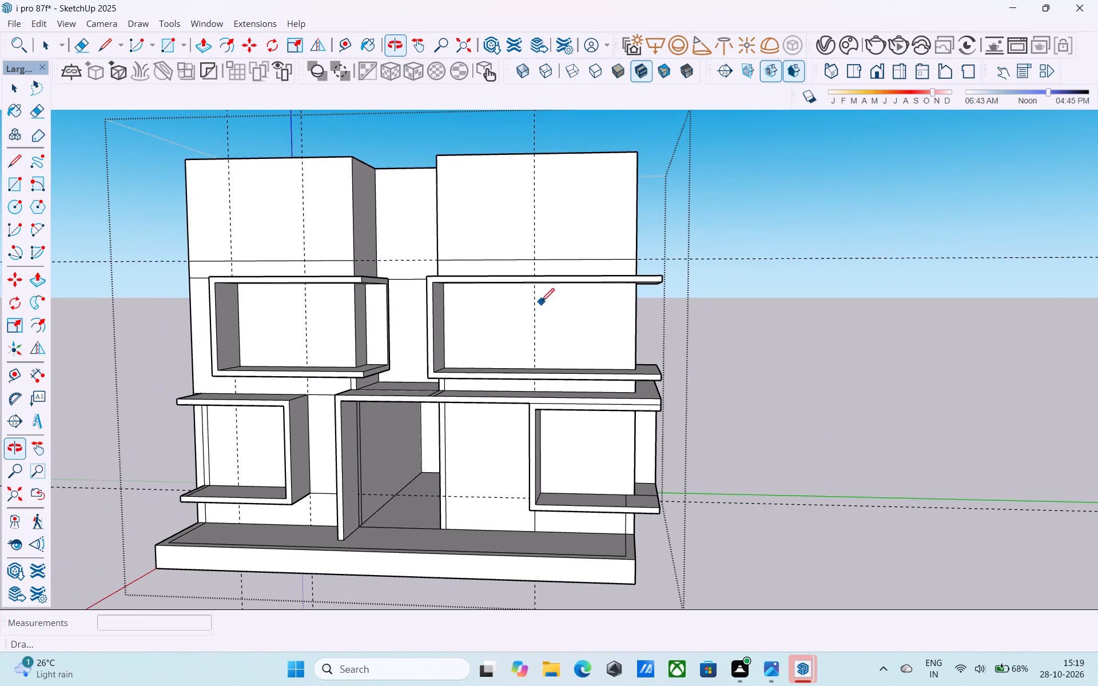
middle_click_drag(540, 256, 582, 245)
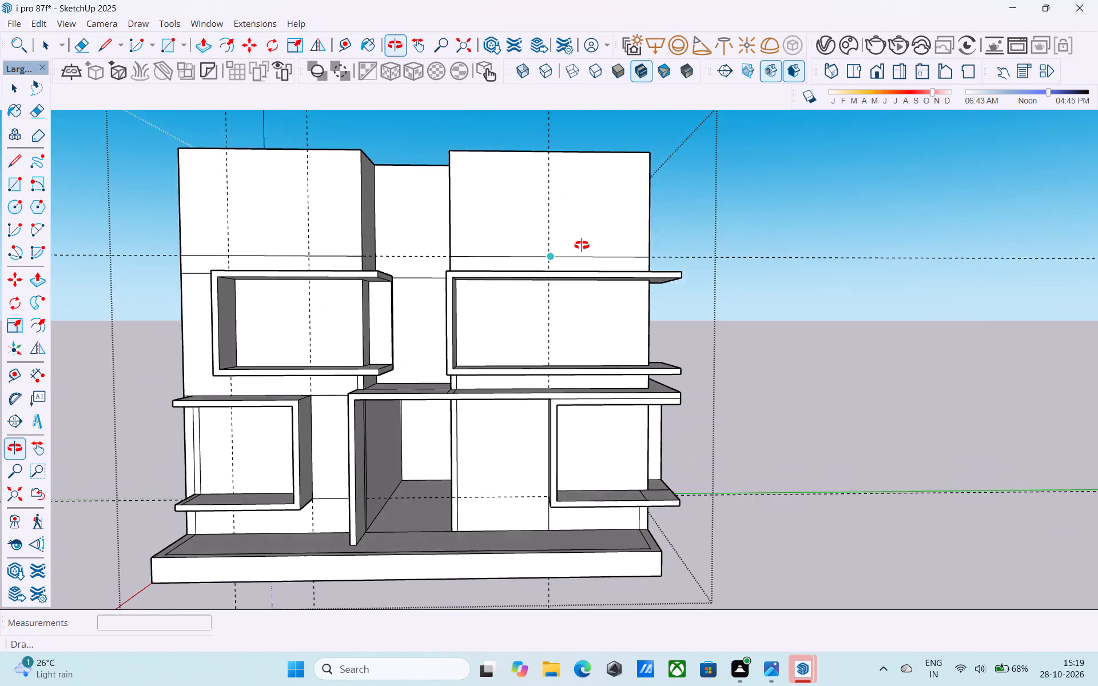
middle_click_drag(582, 245, 582, 244)
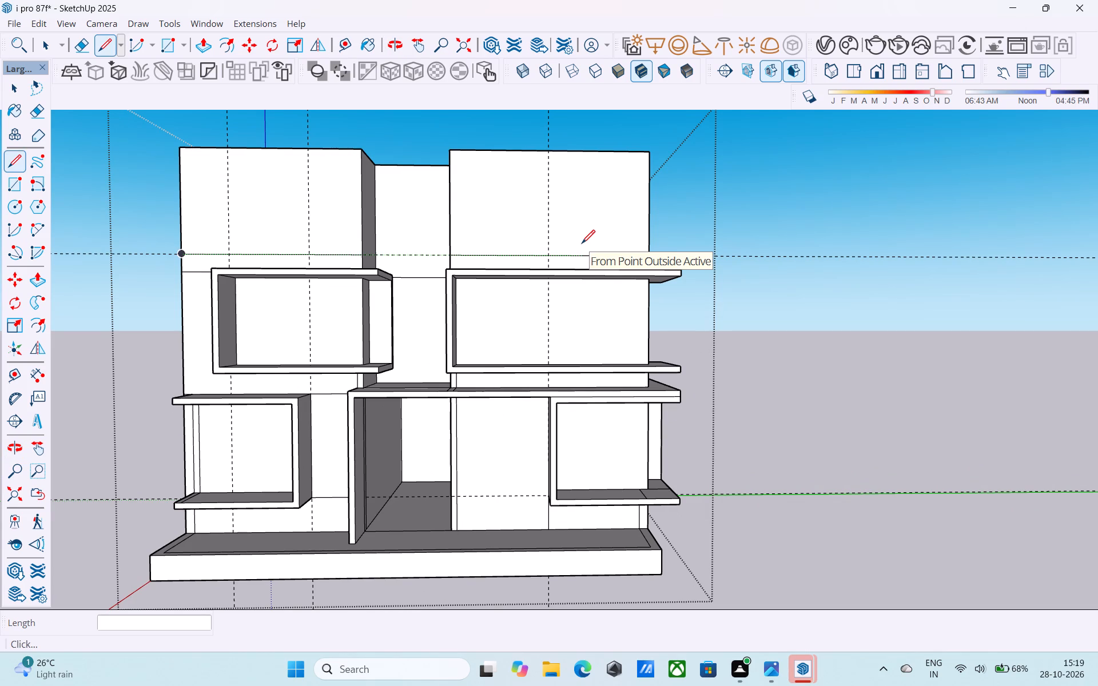
middle_click(582, 245)
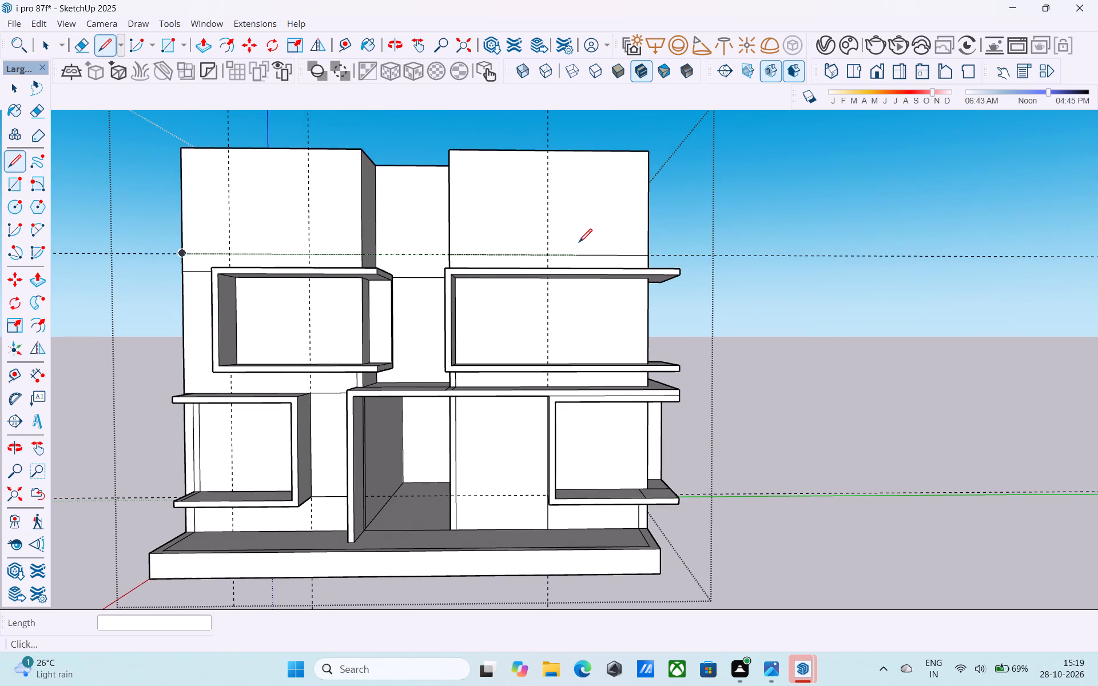
middle_click_drag(579, 244, 675, 269)
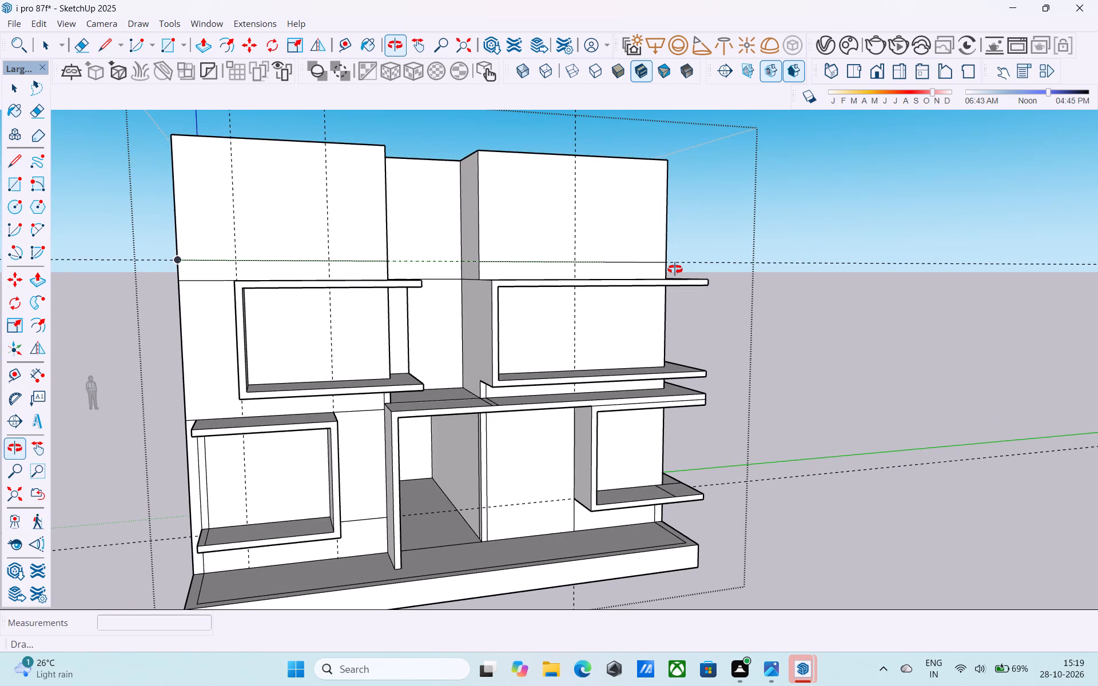
middle_click_drag(675, 269, 669, 252)
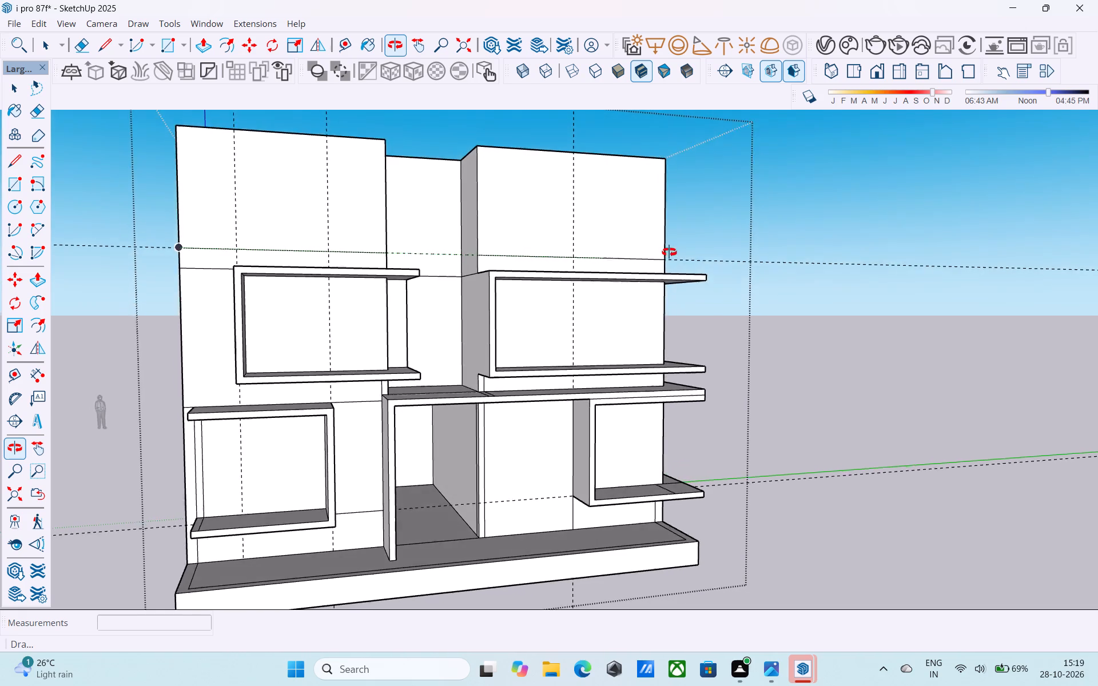
middle_click_drag(669, 252, 636, 233)
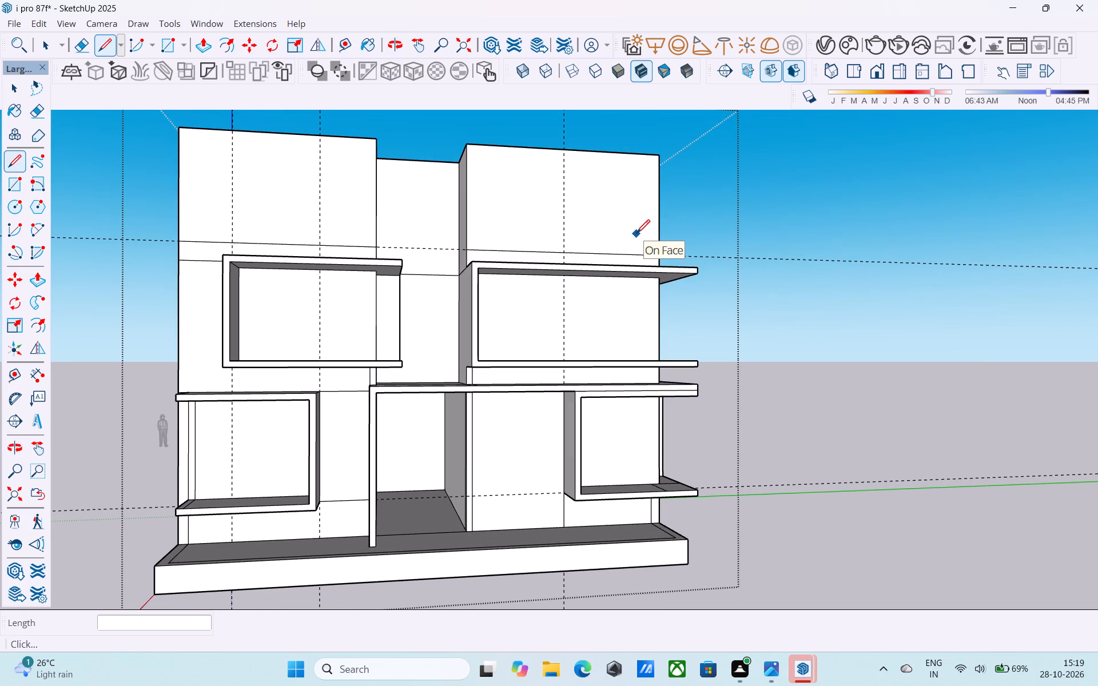
Place a vertical guide 4' in from the inner edge of the upper wall face over the wide upper frame.
middle_click_drag(636, 234, 636, 290)
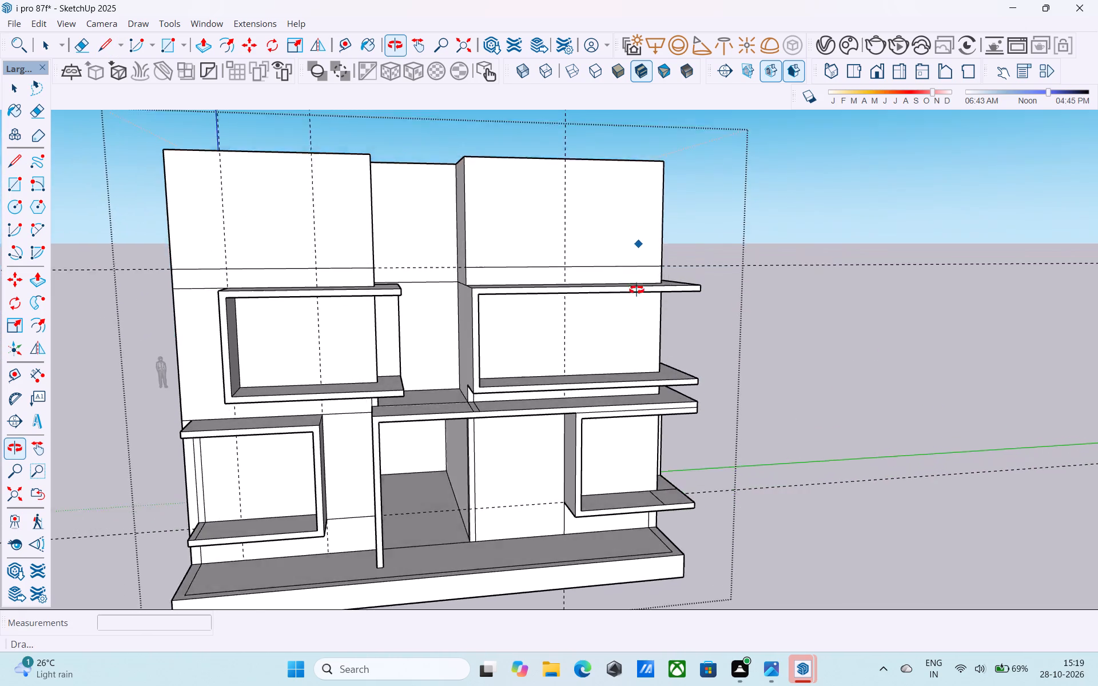
middle_click_drag(636, 290, 602, 299)
left_click(453, 250)
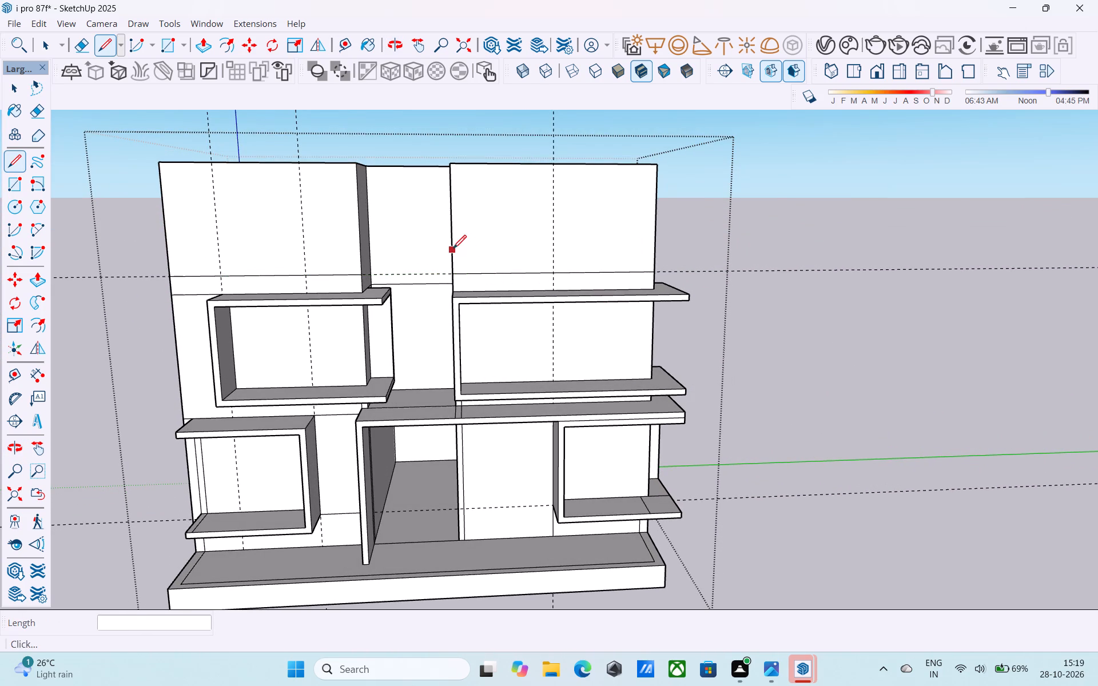
key("t")
middle_click_drag(488, 249, 563, 266)
left_click(480, 253)
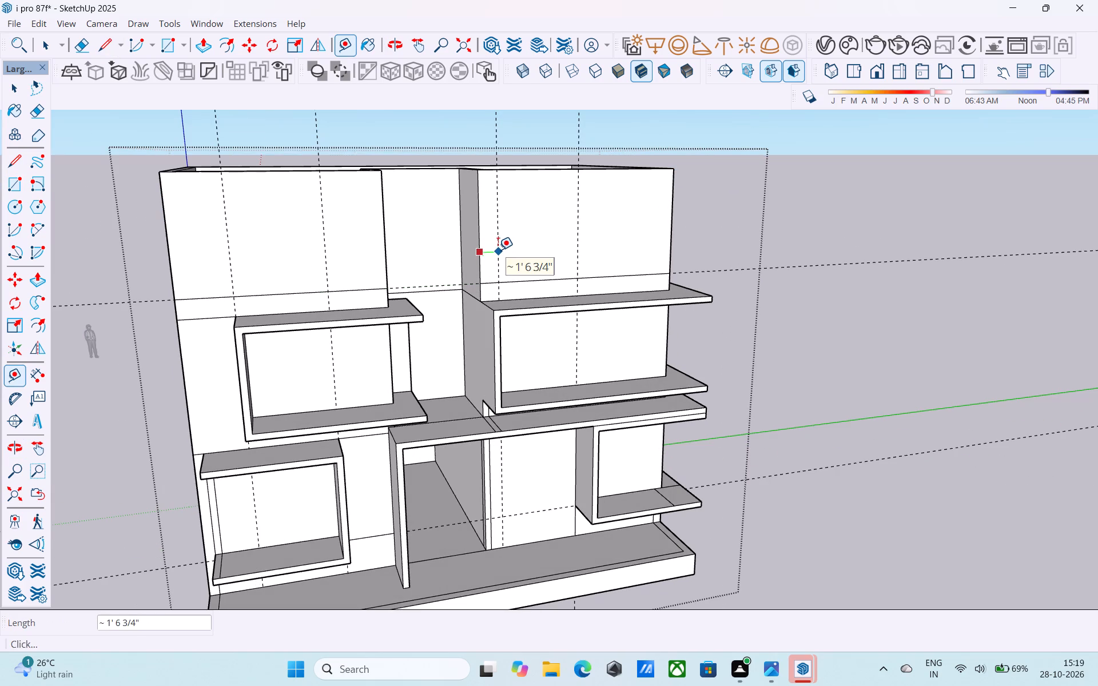
type("4'")
key("Return")
Draw a 13' 3" by 9' rectangle on that wall face, from the guide at the wall top to the outer end of the horizontal line.
scroll(514, 244, "down", 4)
middle_click_drag(514, 244, 513, 244)
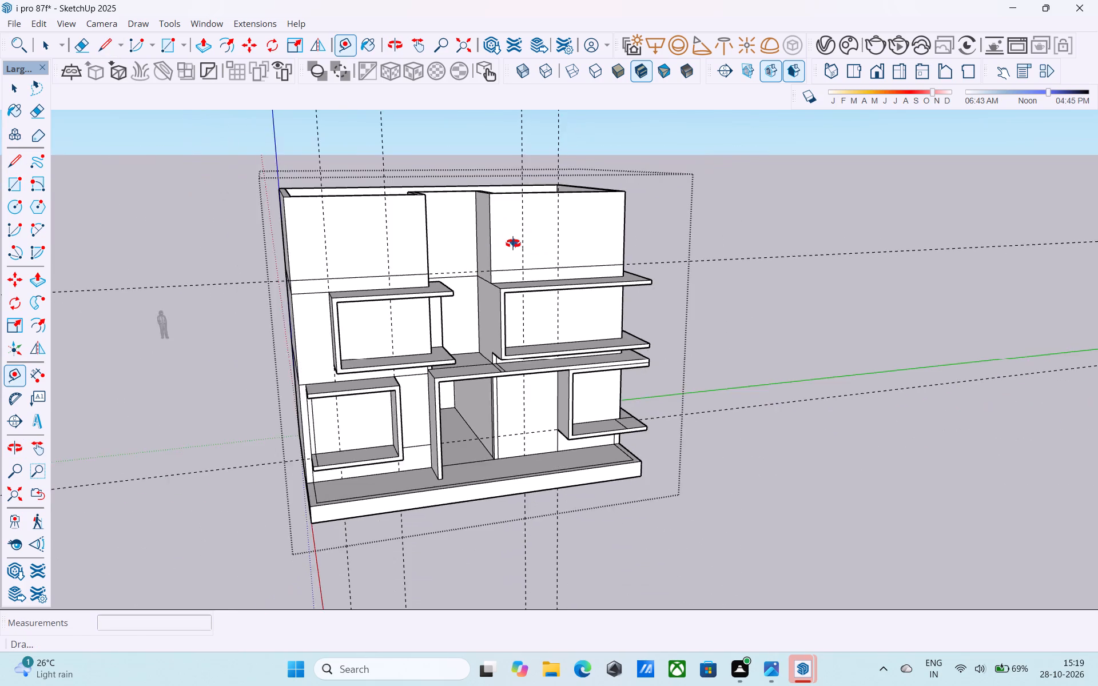
middle_click_drag(513, 244, 489, 251)
middle_click_drag(528, 238, 528, 329)
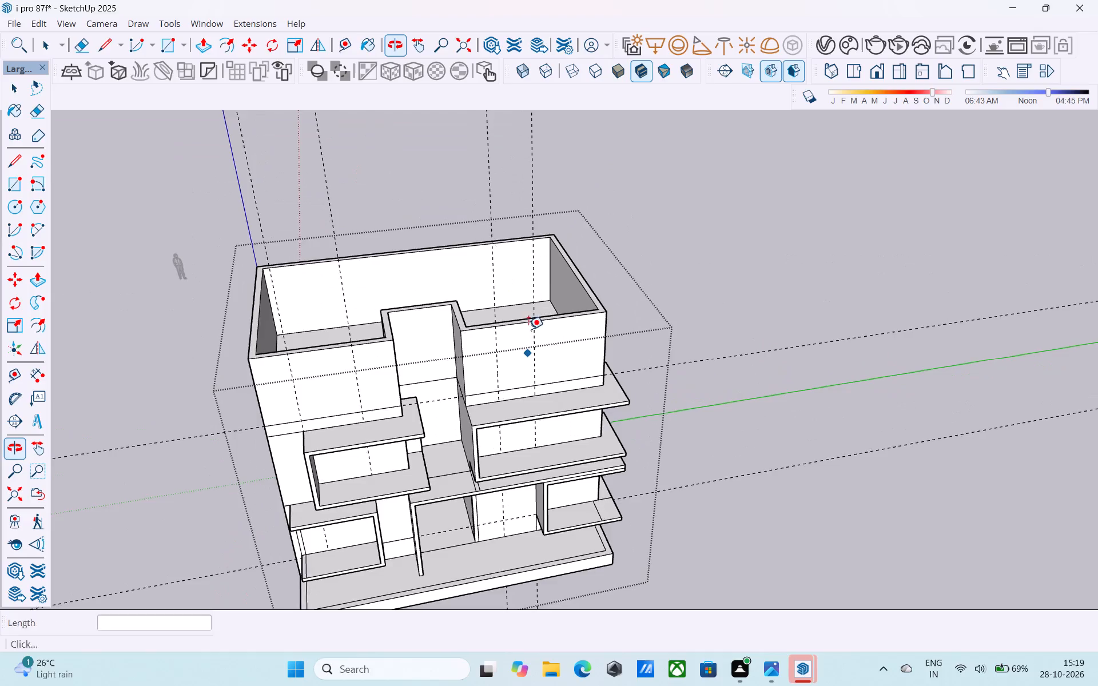
scroll(528, 329, "up", 3)
middle_click_drag(528, 329, 518, 272)
scroll(530, 300, "up", 6)
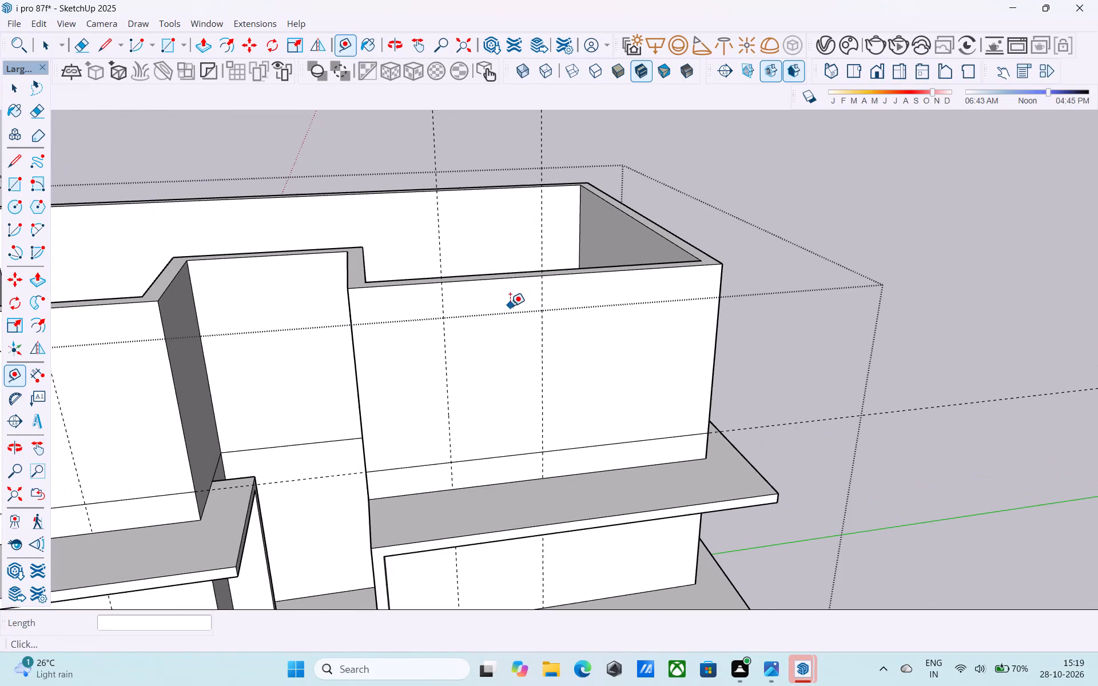
key("r")
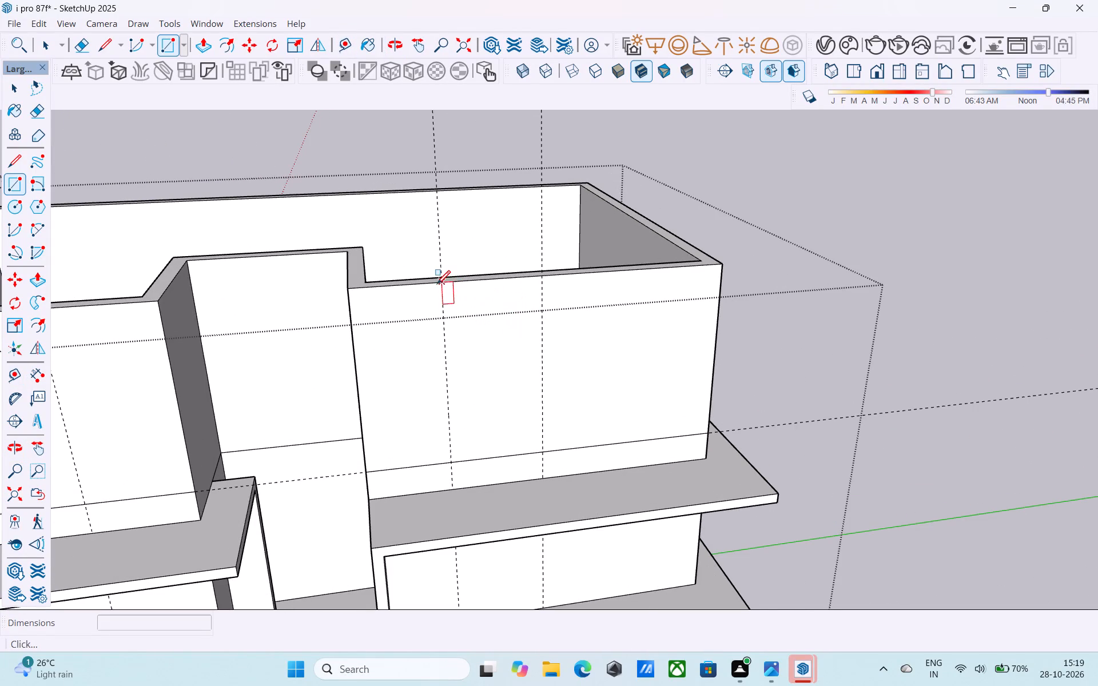
left_click(443, 284)
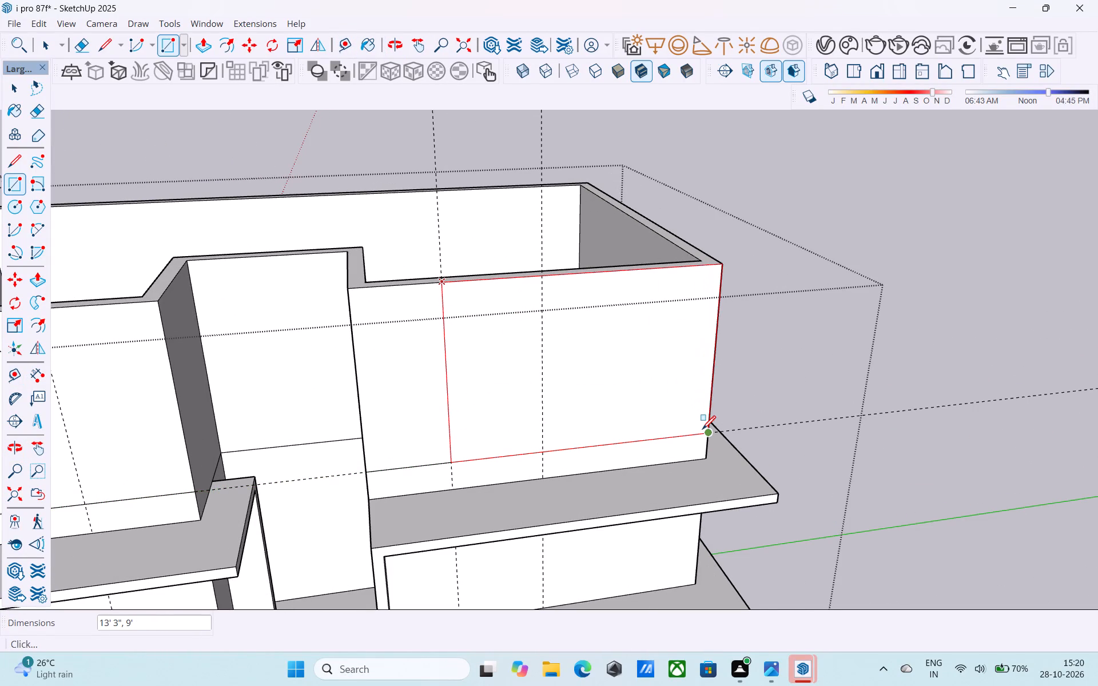
left_click(703, 431)
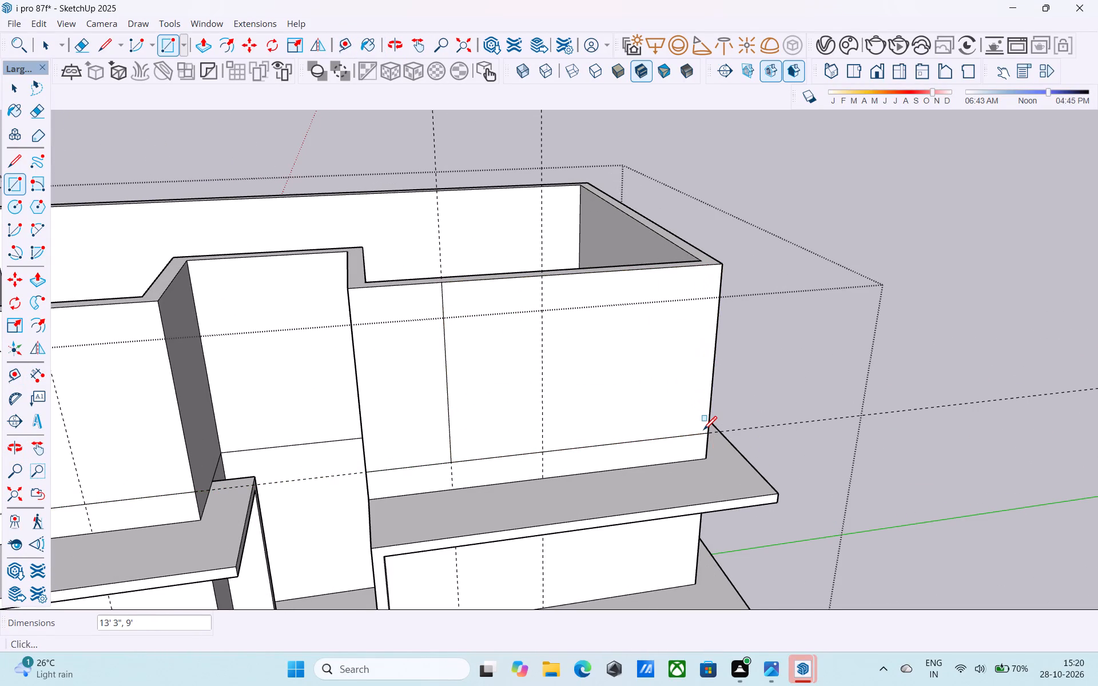
Examine the rectangle outlined on the upper wall and its relation to the frames on the facade below.
middle_click_drag(662, 421, 645, 426, "shift")
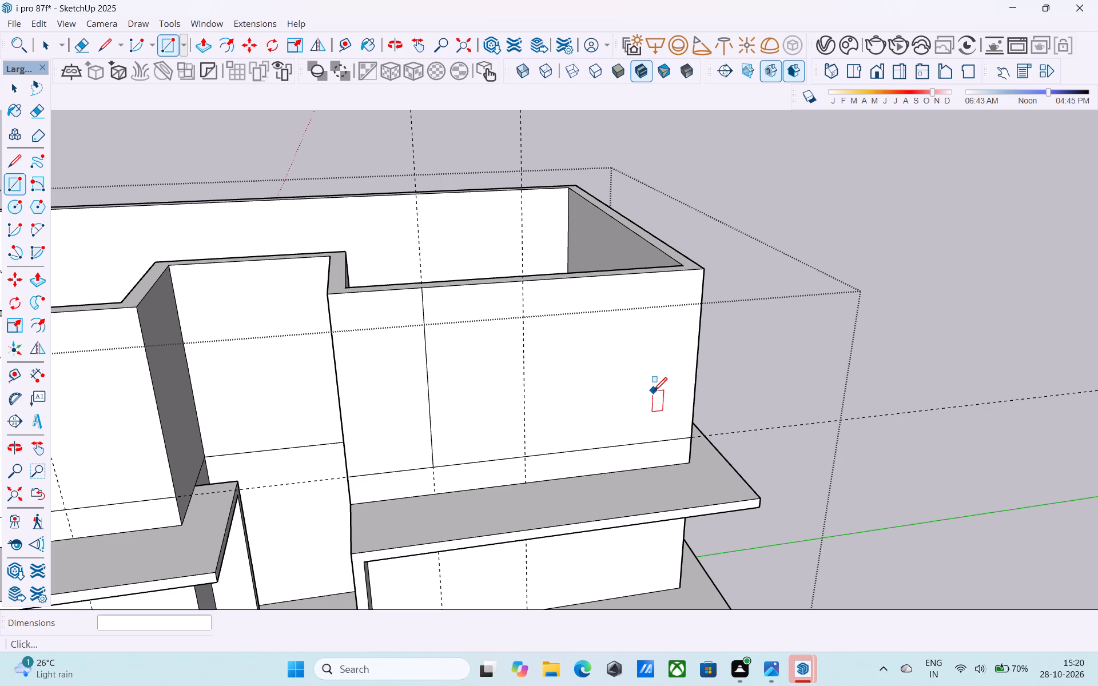
scroll(634, 392, "down", 3)
middle_click_drag(632, 394, 531, 355)
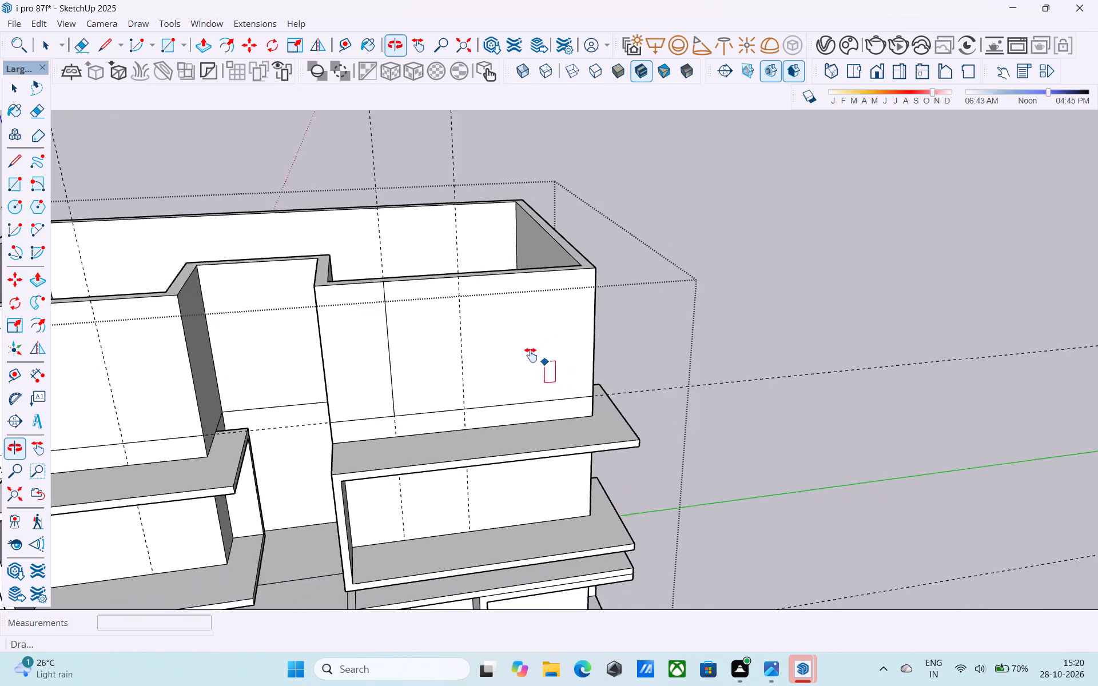
middle_click_drag(531, 355, 522, 330)
scroll(471, 332, "up", 4)
key("space")
scroll(472, 333, "down", 4)
middle_click_drag(472, 333, 476, 369)
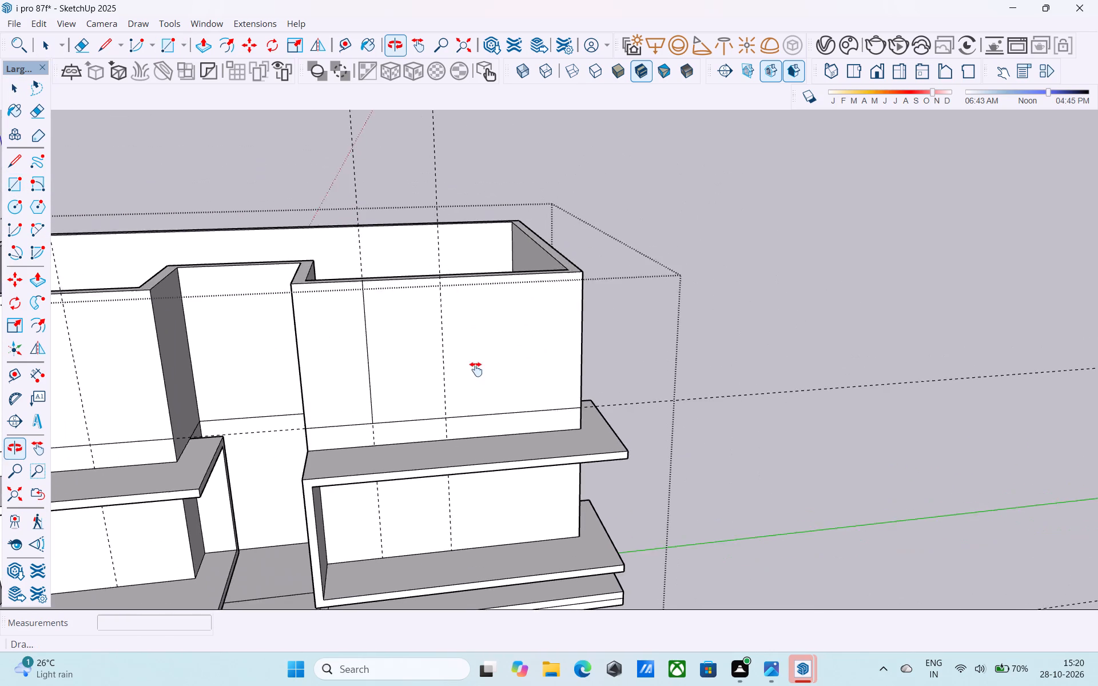
middle_click_drag(476, 369, 465, 285)
middle_click_drag(467, 287, 475, 305)
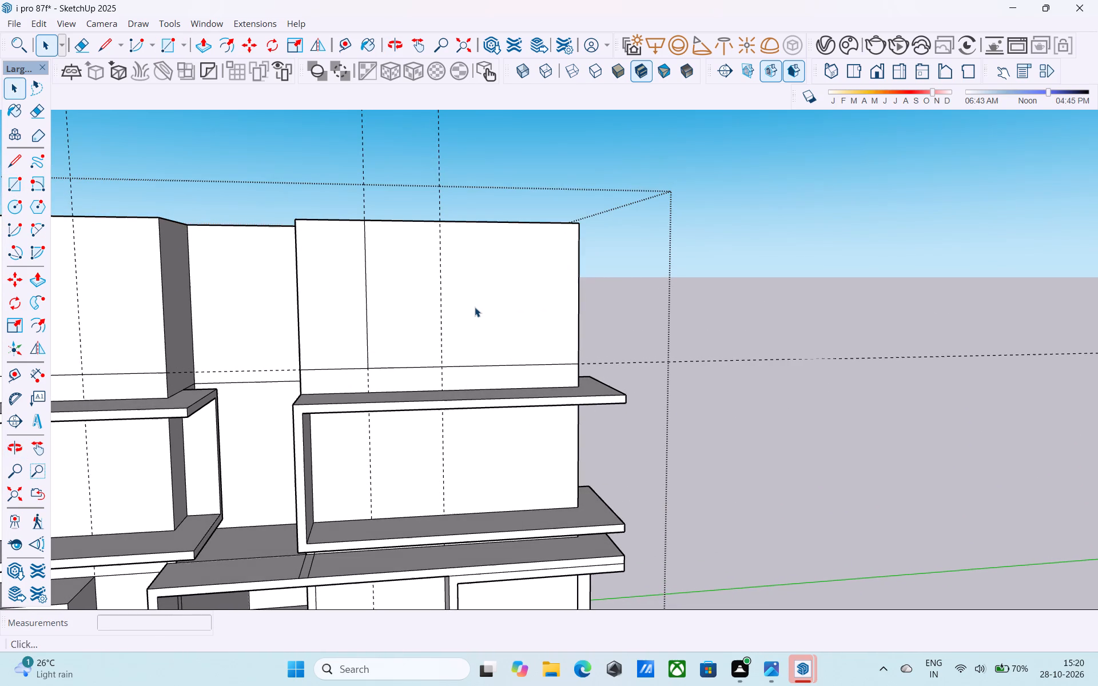
middle_click_drag(476, 307, 496, 304)
scroll(539, 309, "down", 3)
middle_click_drag(539, 309, 513, 325)
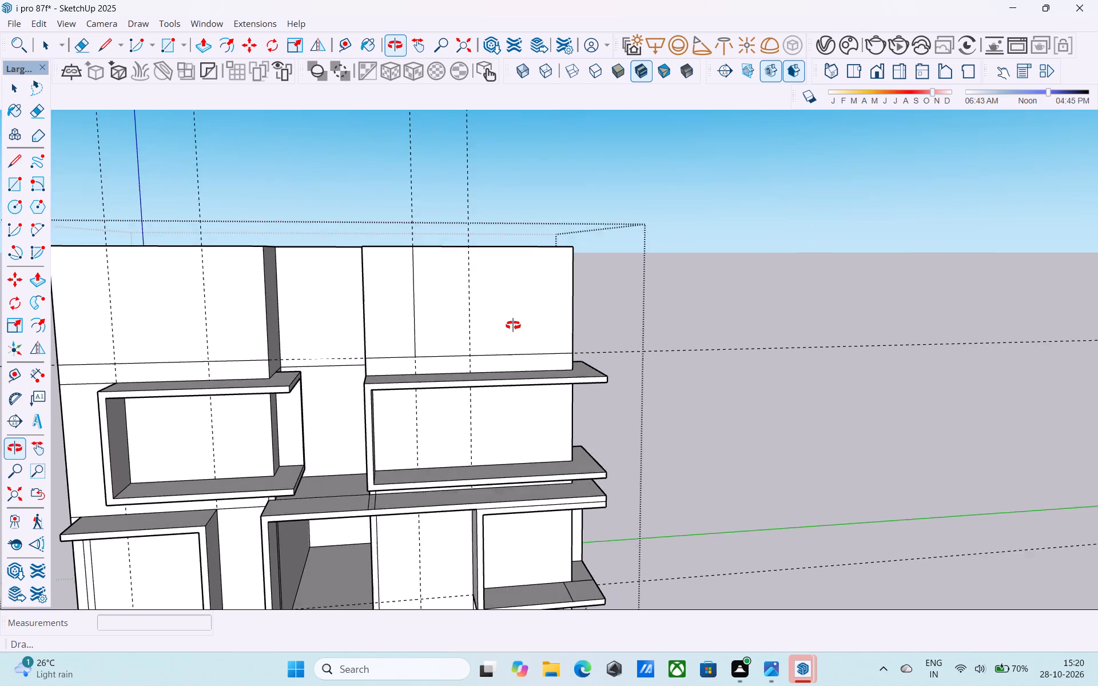
middle_click_drag(513, 325, 496, 331)
scroll(595, 330, "down", 2)
middle_click_drag(500, 350, 477, 356)
middle_click_drag(462, 374, 442, 385)
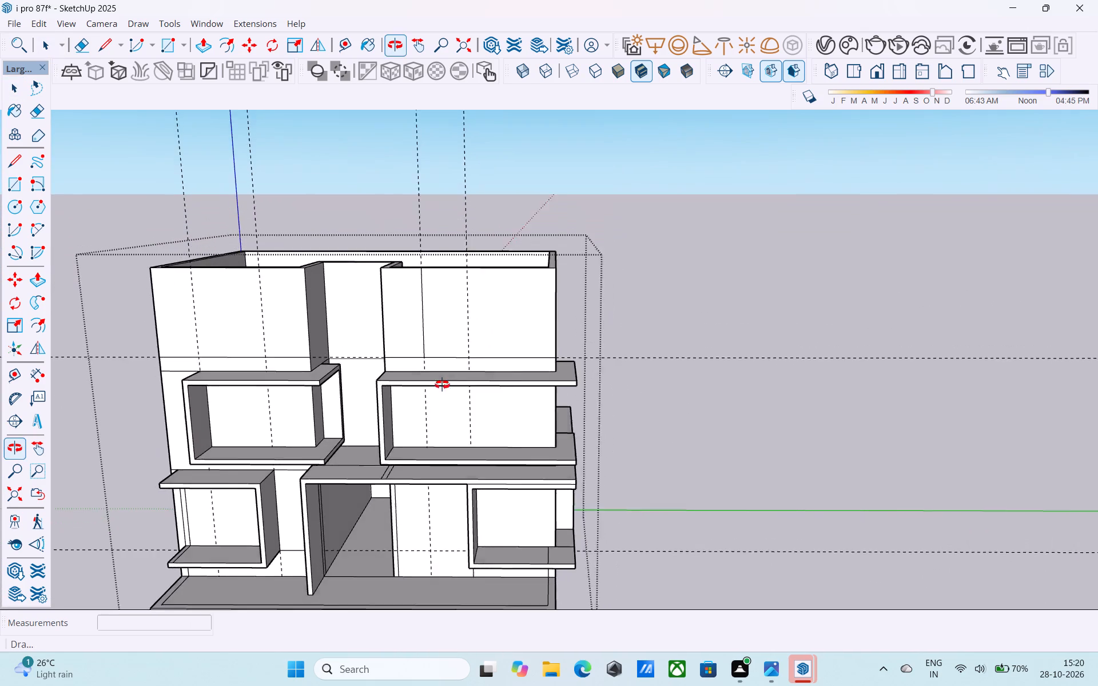
middle_click_drag(442, 385, 439, 382)
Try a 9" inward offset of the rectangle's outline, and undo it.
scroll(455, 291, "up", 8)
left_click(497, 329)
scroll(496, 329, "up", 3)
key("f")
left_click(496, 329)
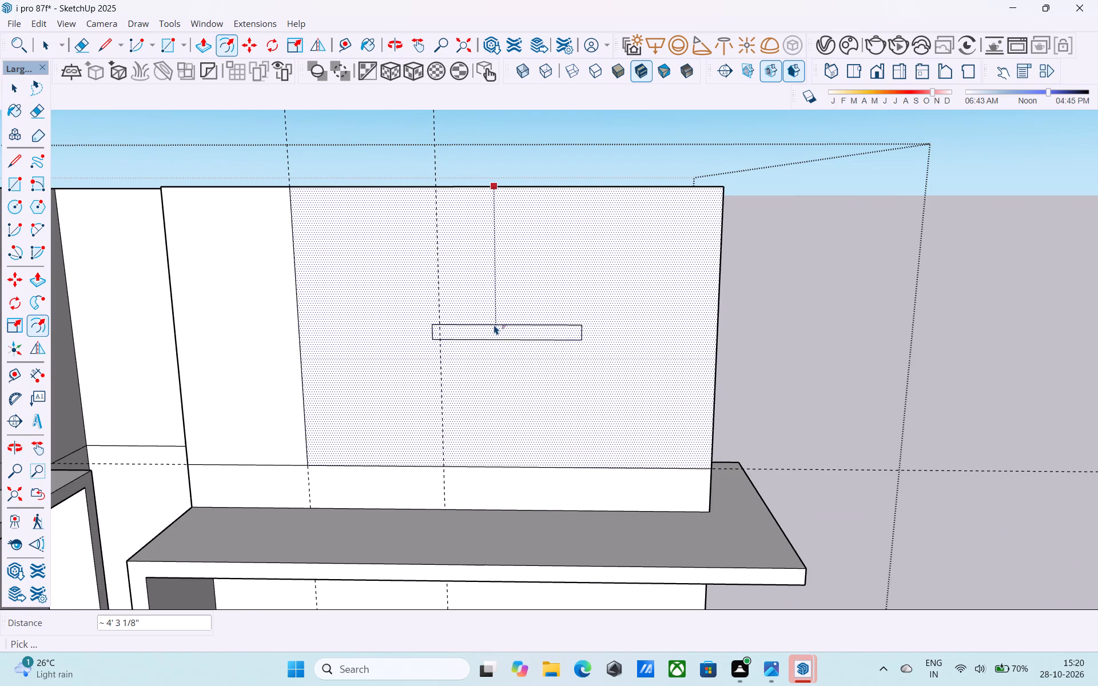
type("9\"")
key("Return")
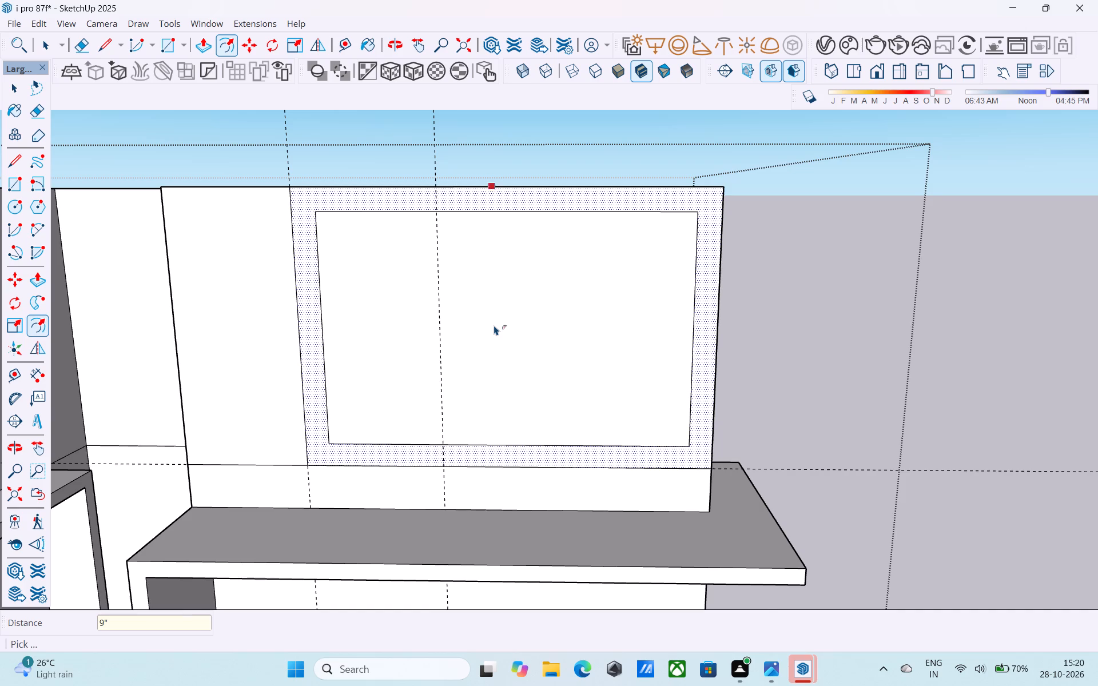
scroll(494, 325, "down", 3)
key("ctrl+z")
Offset the outline of the front rectangle 6" inward to form the frame border.
key("f")
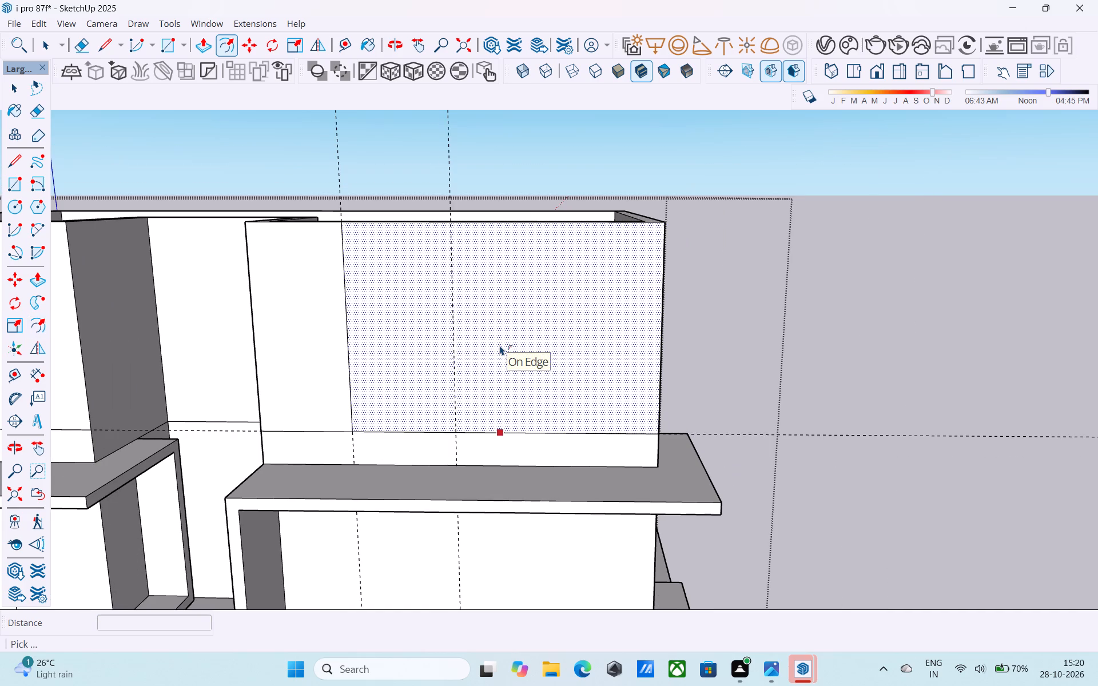
left_click(500, 345)
type("6\"")
key("Return")
key("space")
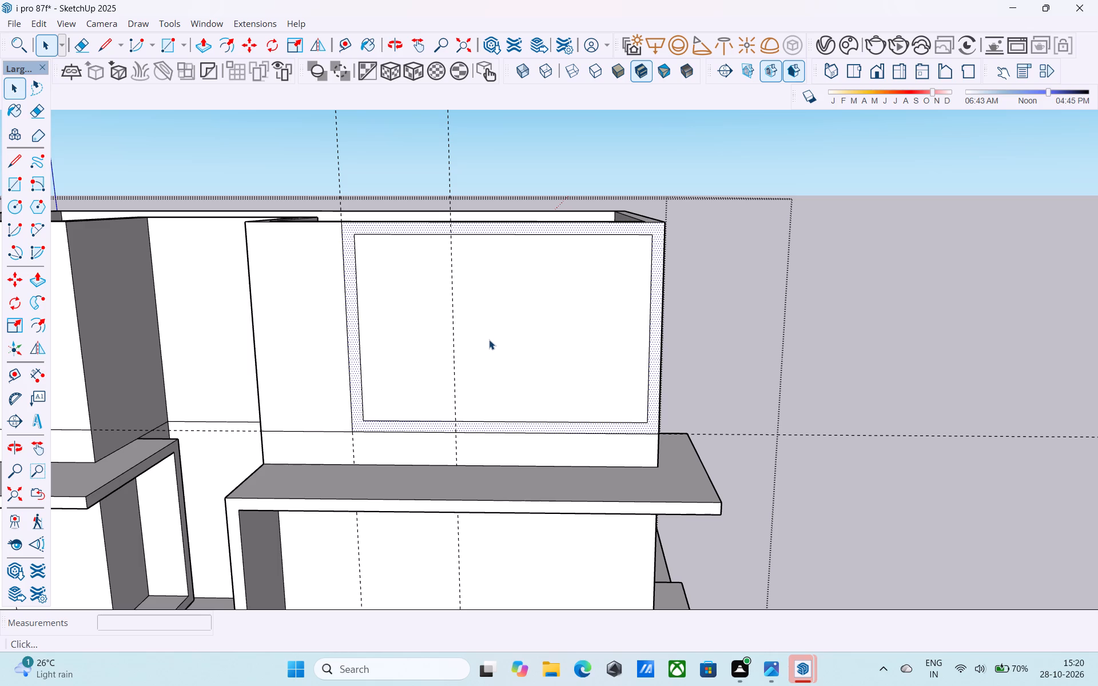
Draw a 10' 6" vertical line on the adjoining side wall, from the upper frame slab's back corner to the wall top.
scroll(491, 366, "down", 6)
middle_click_drag(496, 374, 459, 370)
middle_click_drag(504, 292, 508, 335)
scroll(569, 317, "up", 5)
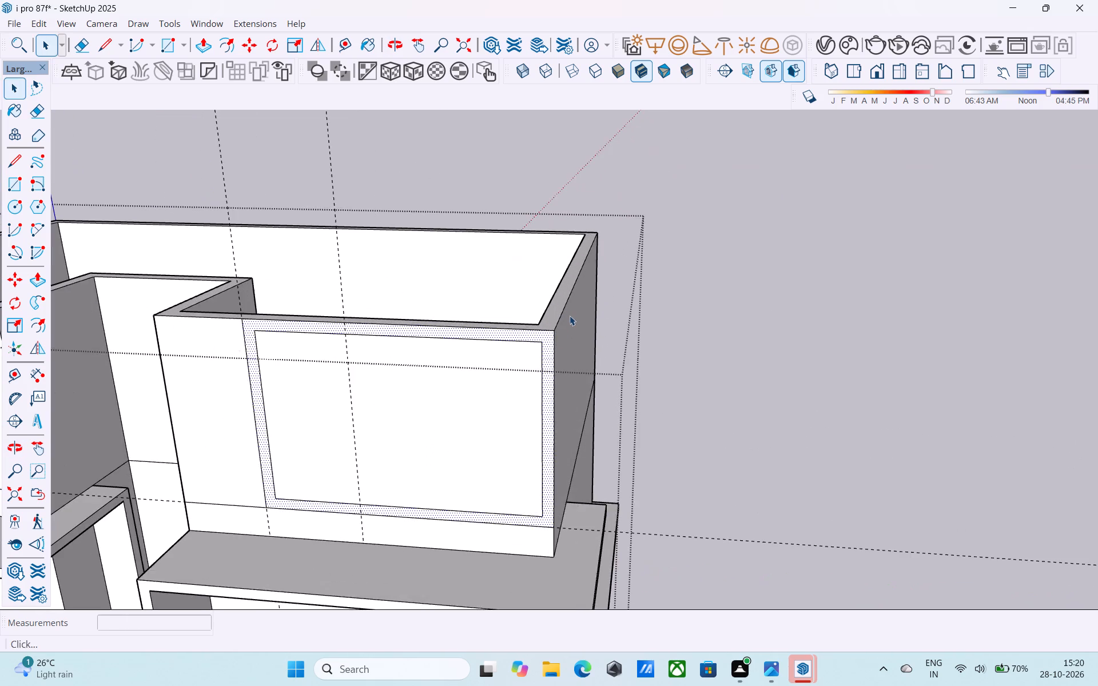
scroll(552, 339, "up", 1)
middle_click_drag(552, 339, 455, 333)
scroll(455, 333, "down", 3)
middle_click_drag(457, 338, 470, 369, "shift")
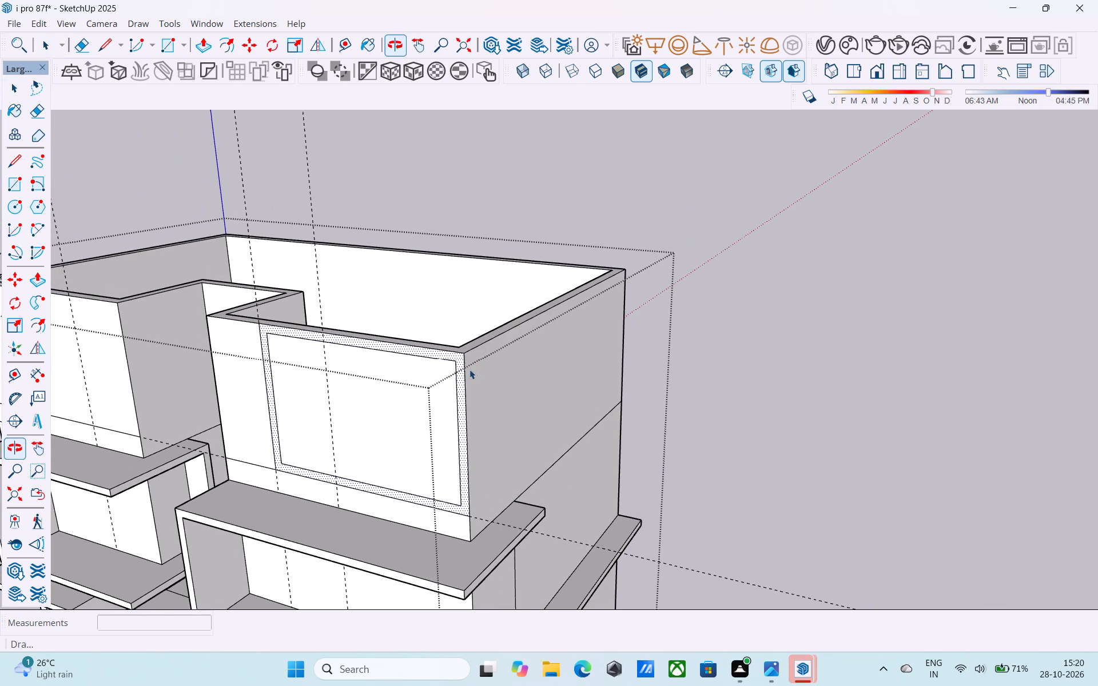
middle_click_drag(470, 369, 470, 368, "shift")
key("l")
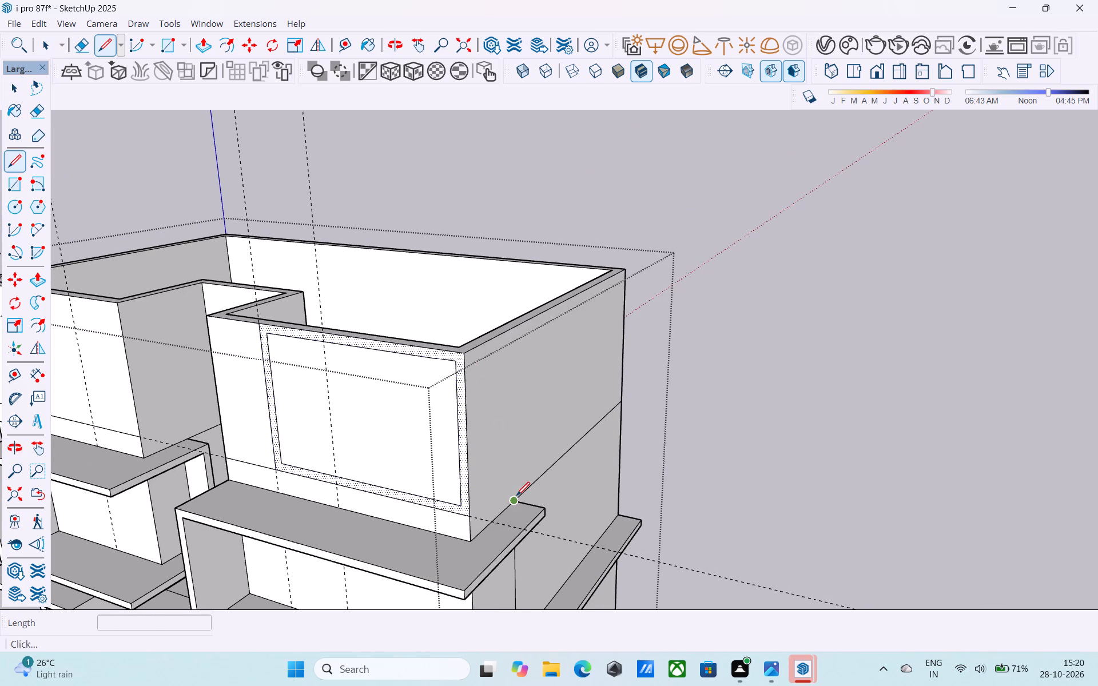
left_click(516, 497)
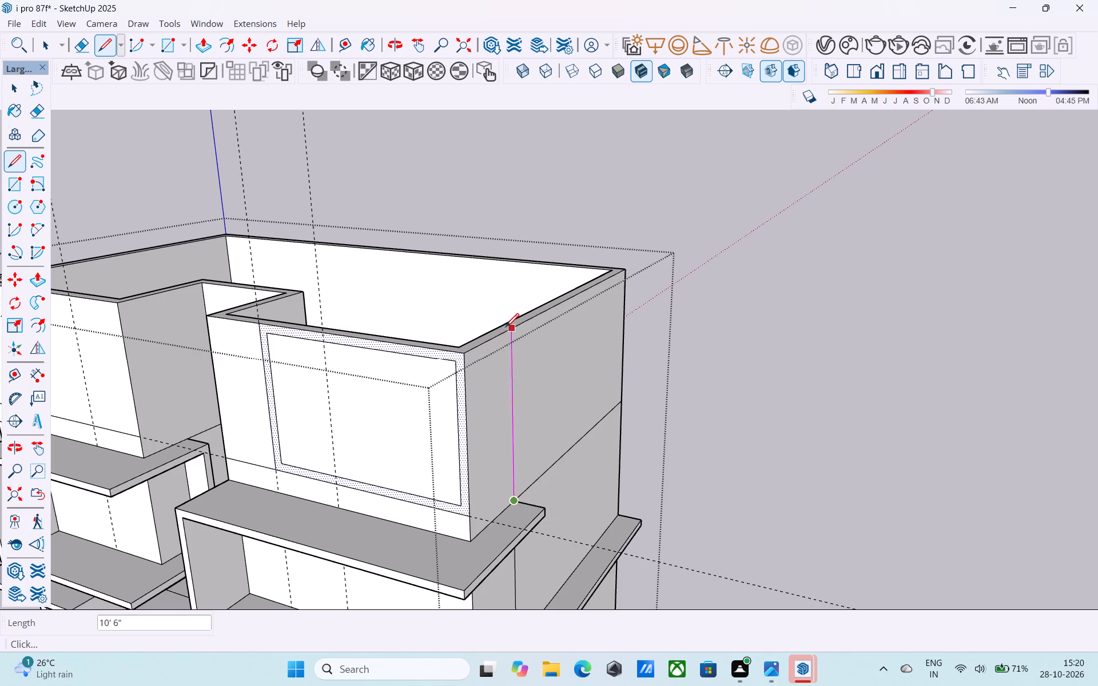
left_click(510, 325)
Draw a 5' horizontal line on the side wall from the front rectangle's lower corner to the vertical line.
scroll(460, 523, "up", 3)
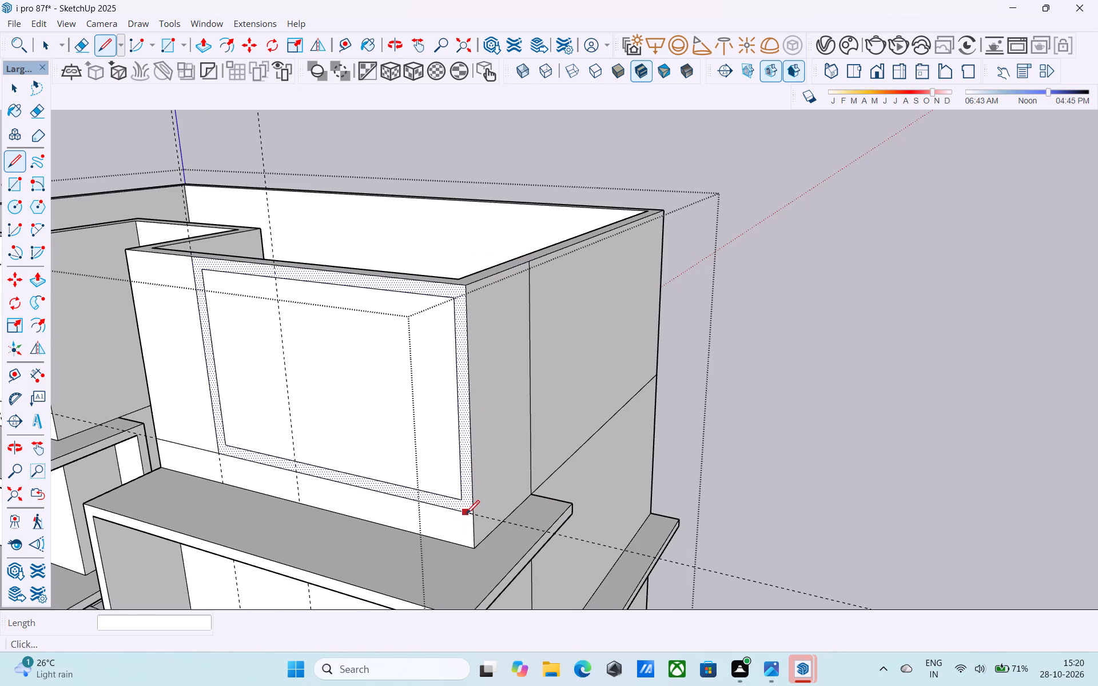
left_click(469, 515)
left_click(538, 461)
key("space")
Offset the outline of the enclosed side wall panel 6" inward to match the front border.
left_click(515, 448)
scroll(511, 448, "up", 2)
key("f")
left_click(511, 448)
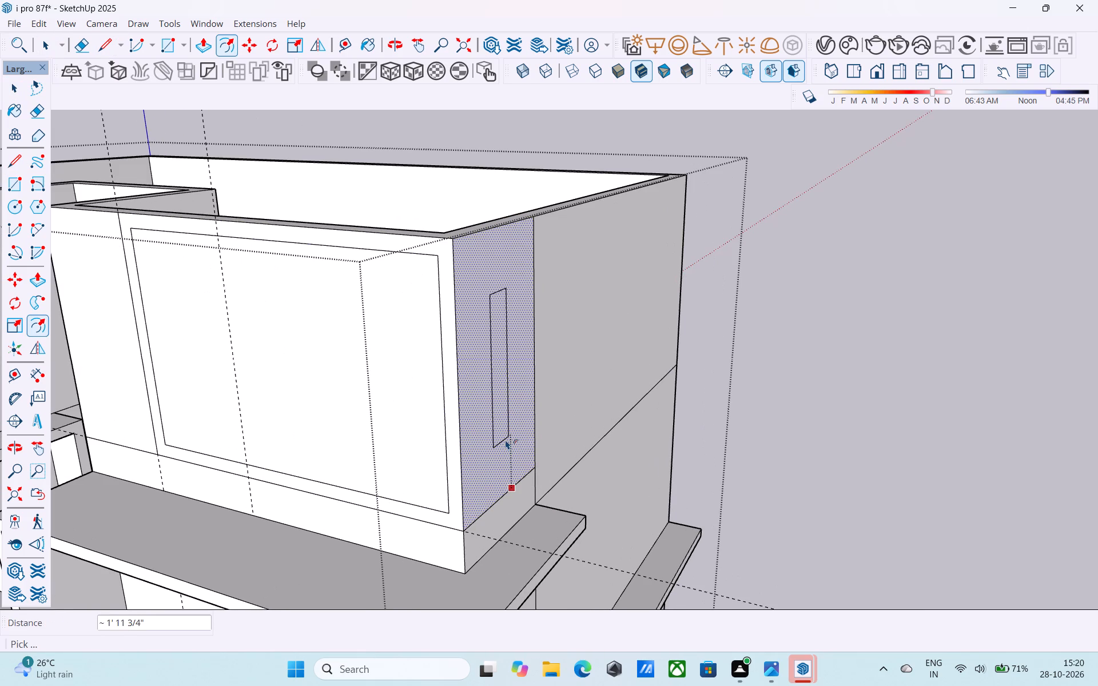
scroll(506, 440, "down", 8)
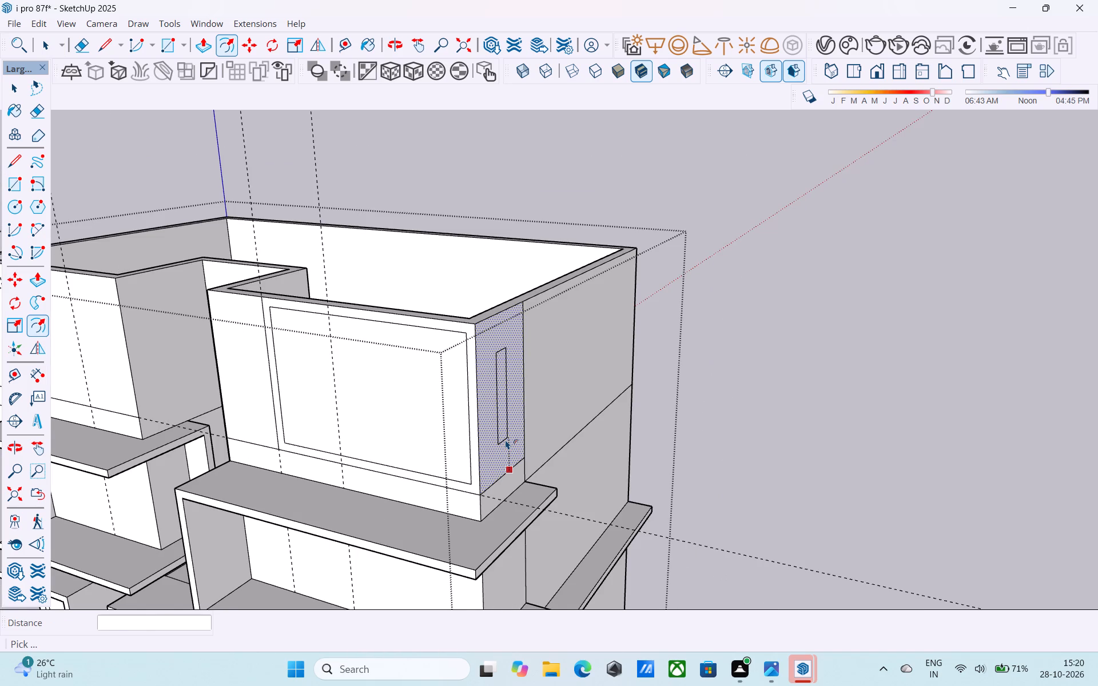
scroll(506, 440, "down", 7)
scroll(495, 420, "up", 8)
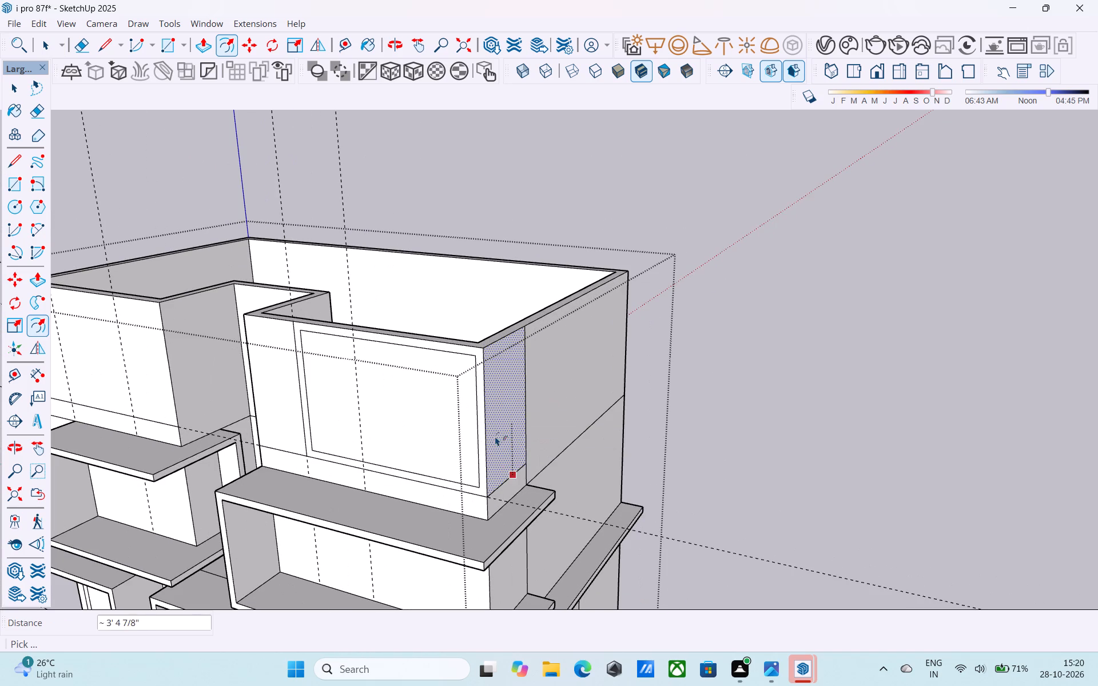
scroll(510, 446, "up", 4)
type("6\"")
key("Return")
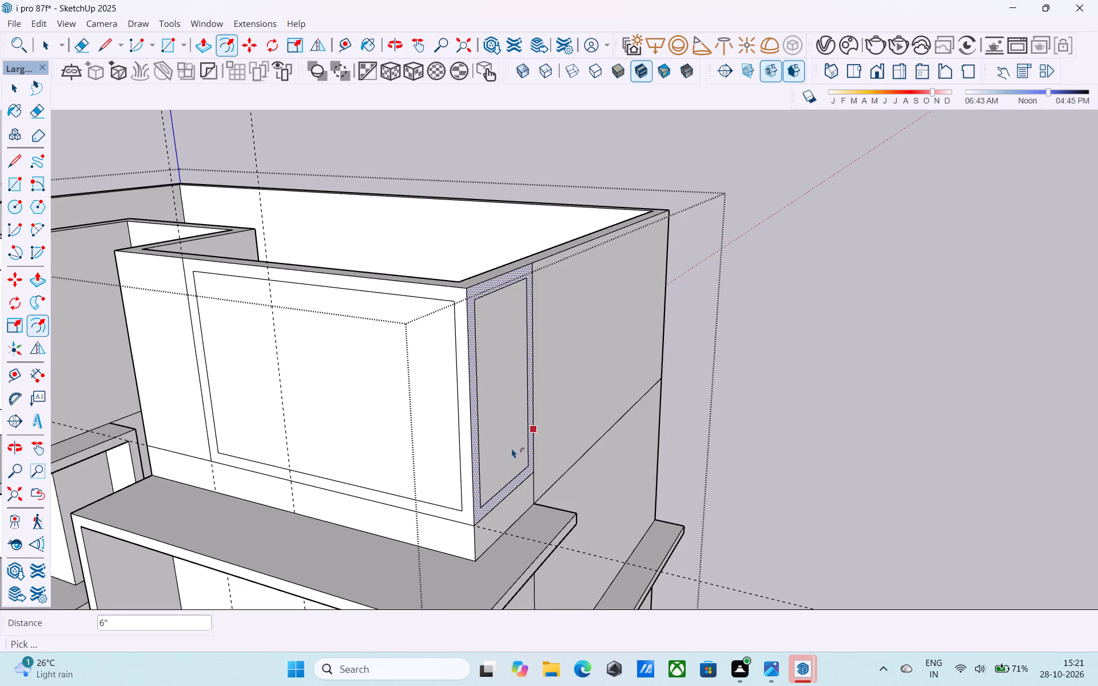
Connect the upper inner corners of the front and side borders to the wall's corner edge with 6" lines.
scroll(496, 494, "down", 5)
middle_click_drag(495, 496, 488, 486)
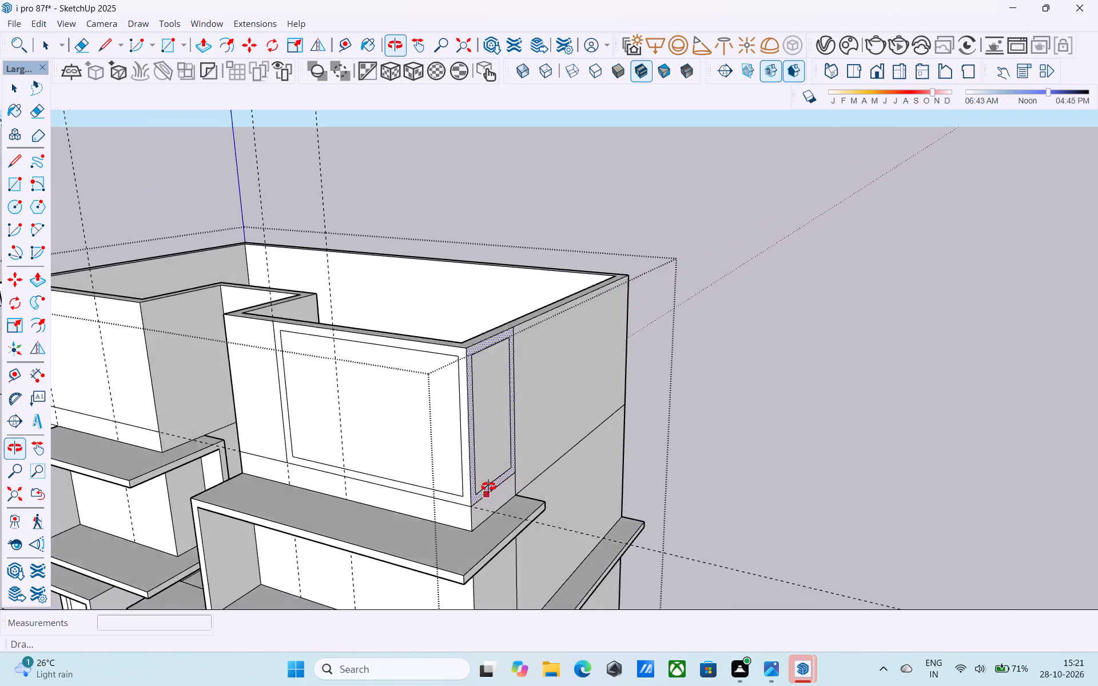
middle_click_drag(488, 486, 488, 477)
scroll(448, 341, "up", 5)
key("space")
key("space")
key("l")
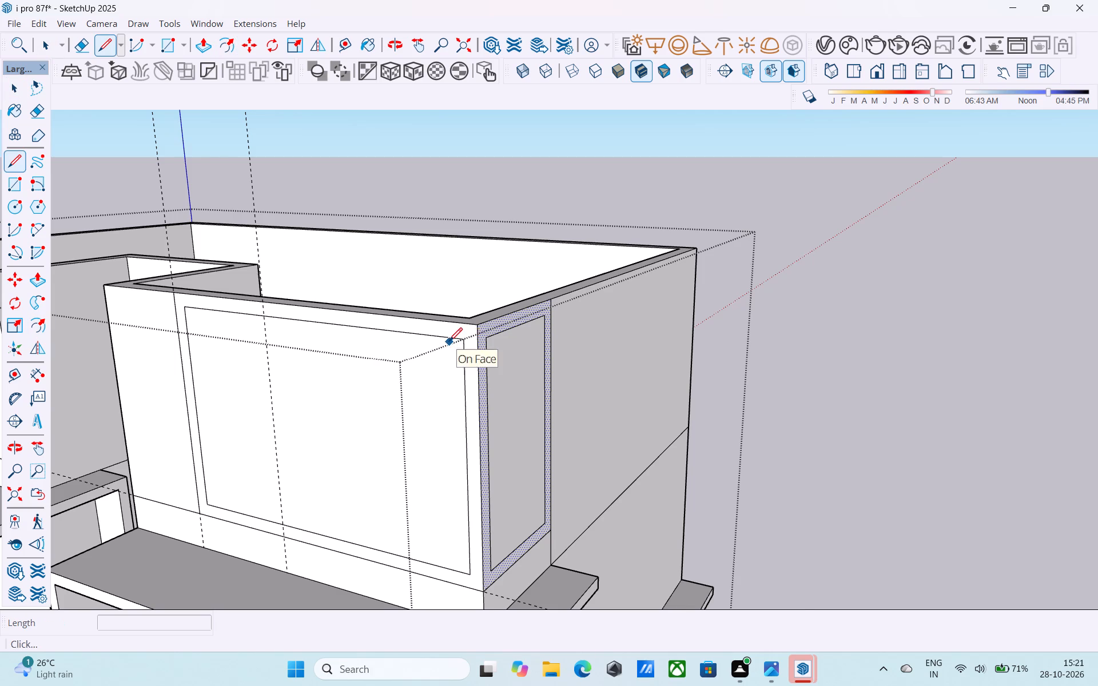
scroll(449, 342, "up", 5)
left_click(470, 340)
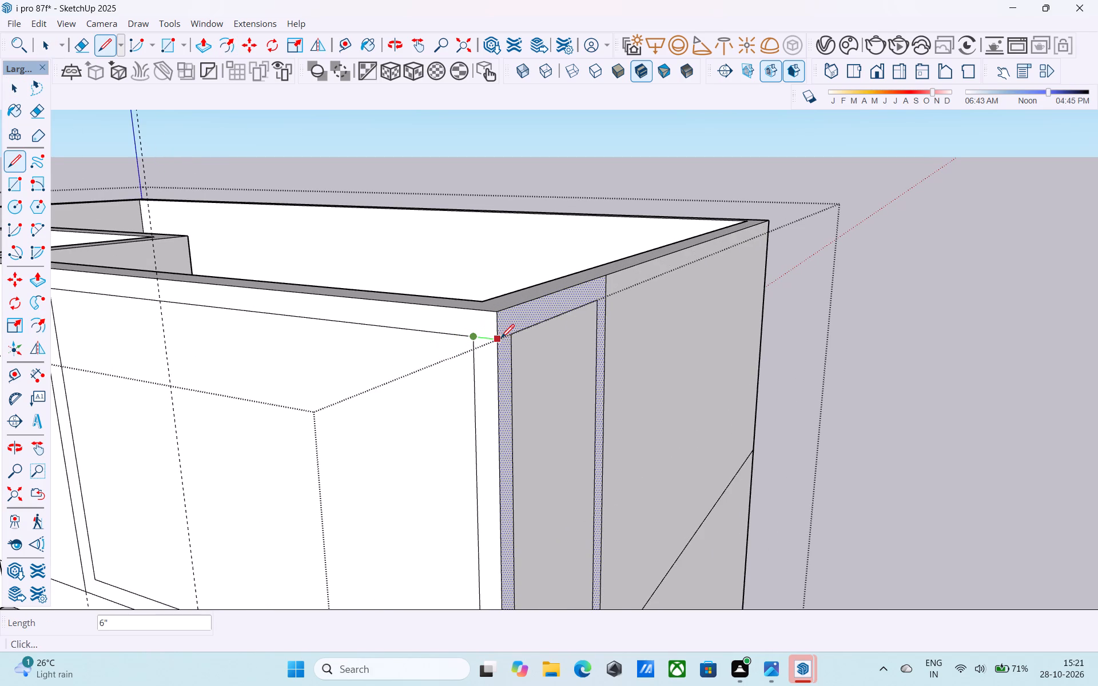
left_click(501, 339)
left_click(510, 337)
left_click(499, 340)
Connect the lower inner corners of the side and front borders to the wall's corner edge with 6" lines.
scroll(474, 316, "down", 4)
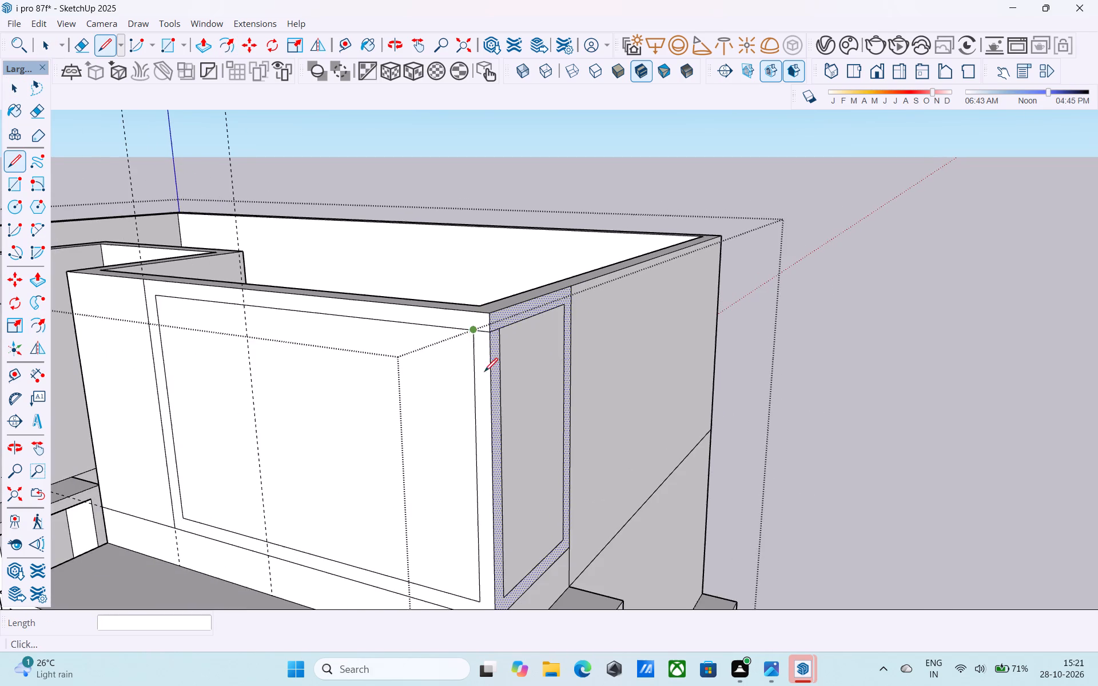
middle_click_drag(495, 394, 413, 269)
middle_click_drag(479, 540, 475, 412, "shift")
scroll(439, 420, "up", 10)
left_click(423, 410)
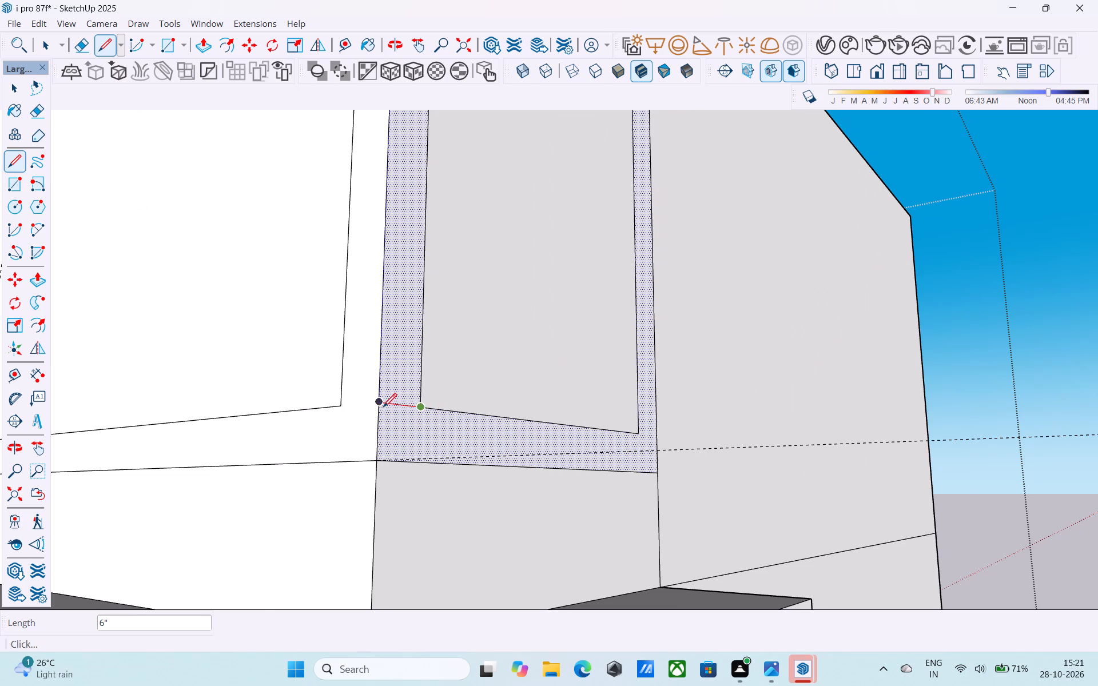
left_click(383, 405)
left_click(338, 408)
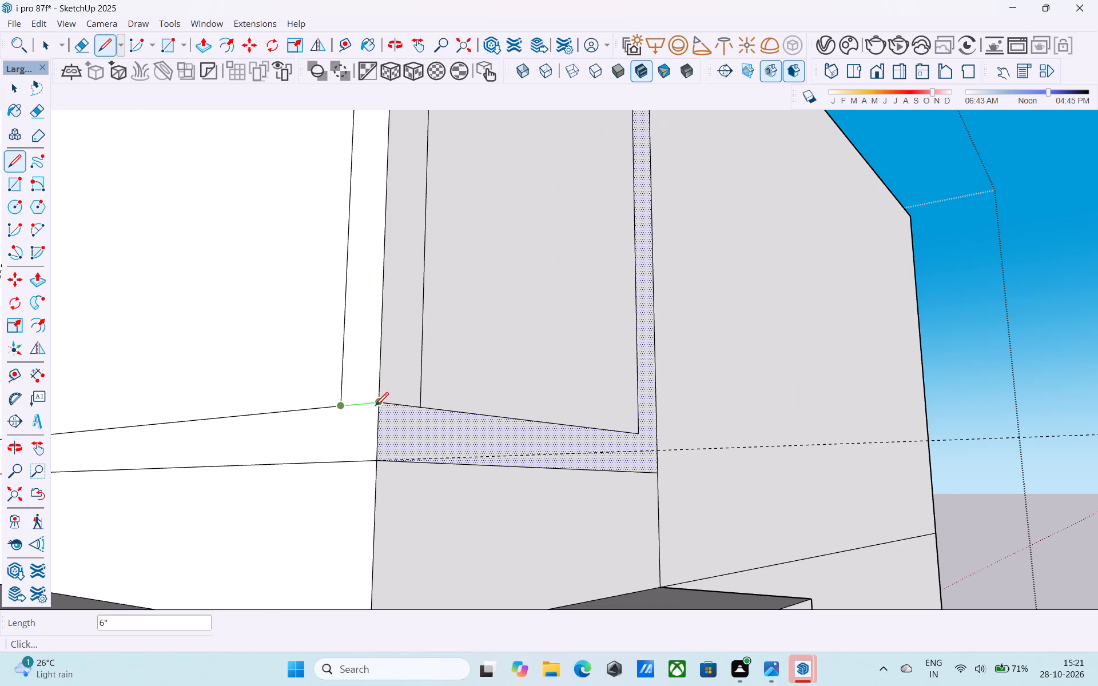
left_click(376, 407)
Erase the two inner vertical border lines flanking the corner edge so the border wraps around the corner.
key("e")
left_click_drag(356, 373, 303, 353)
left_click_drag(417, 357, 423, 357)
Push/Pull the front face of the corner-wrapping border 4' outward from the wall.
scroll(502, 361, "down", 11)
middle_click_drag(506, 388, 514, 460)
scroll(515, 456, "down", 5)
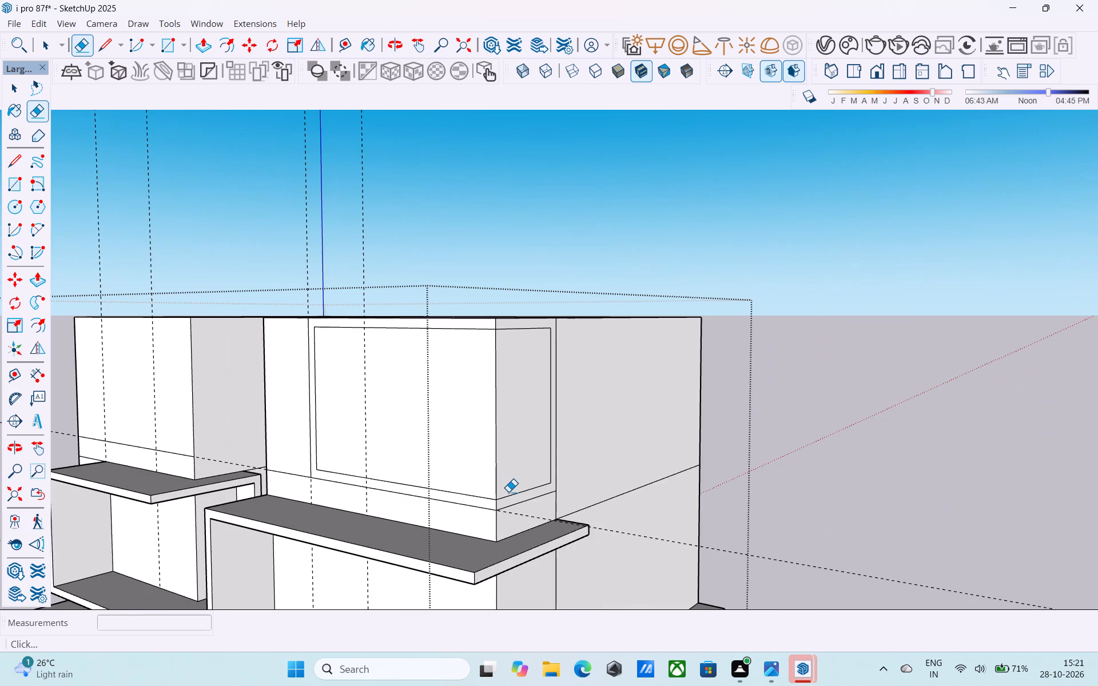
middle_click(508, 492)
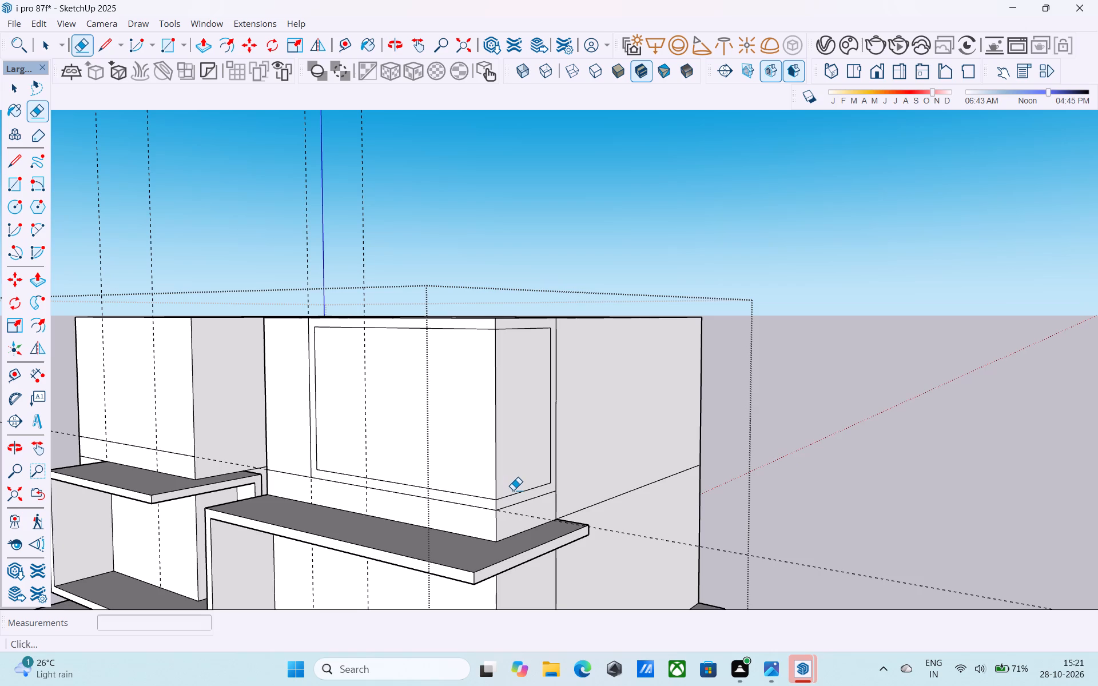
middle_click_drag(513, 490, 506, 502)
scroll(476, 505, "up", 5)
key("space")
scroll(475, 505, "up", 2)
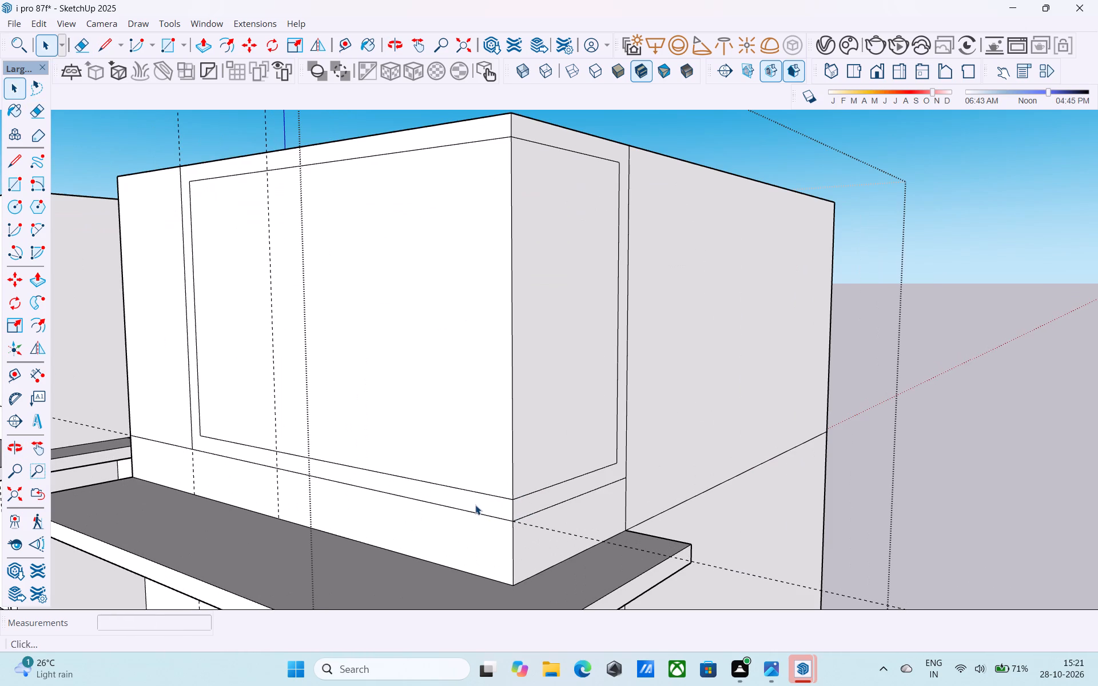
left_click(475, 505)
key("p")
left_click(475, 505)
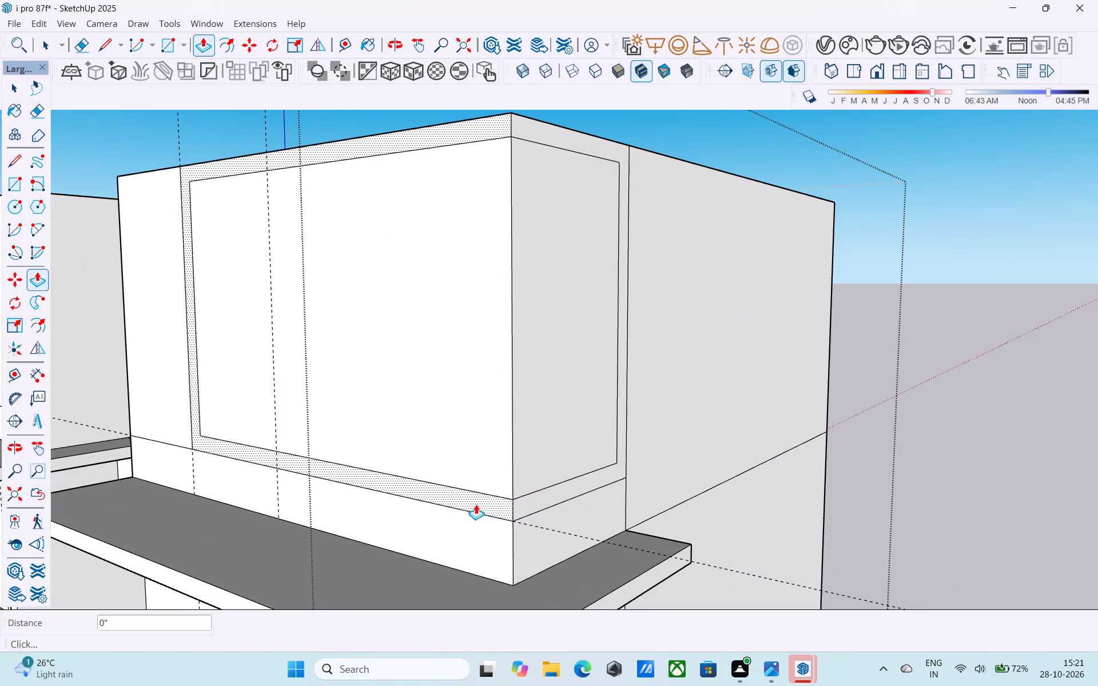
scroll(476, 504, "down", 10)
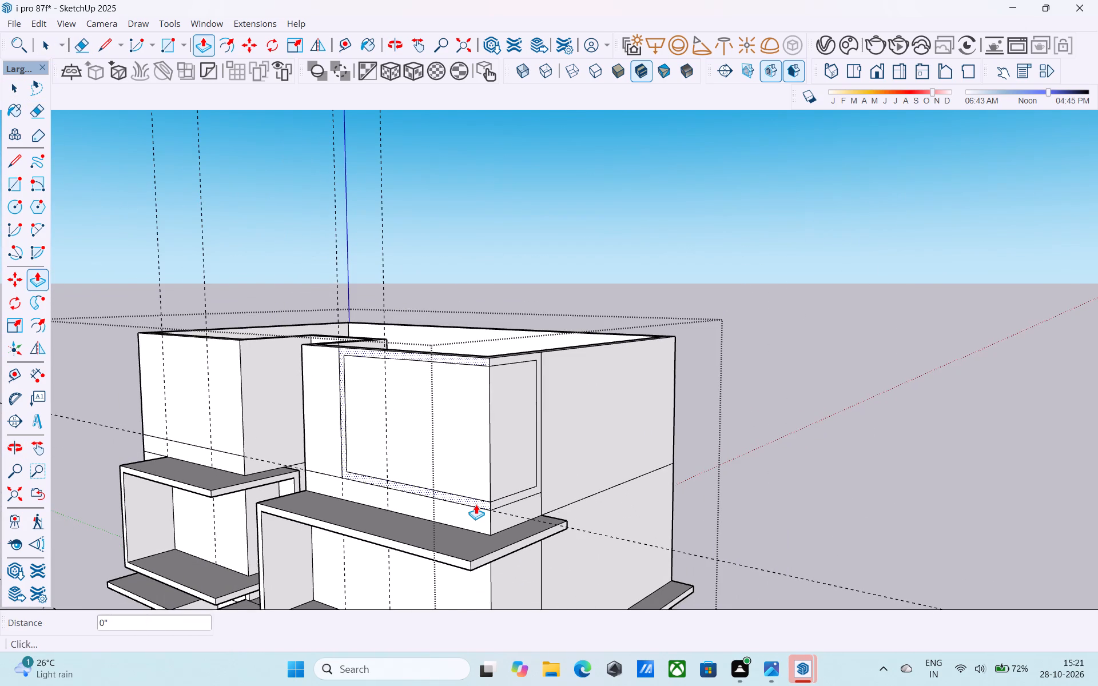
scroll(476, 504, "down", 4)
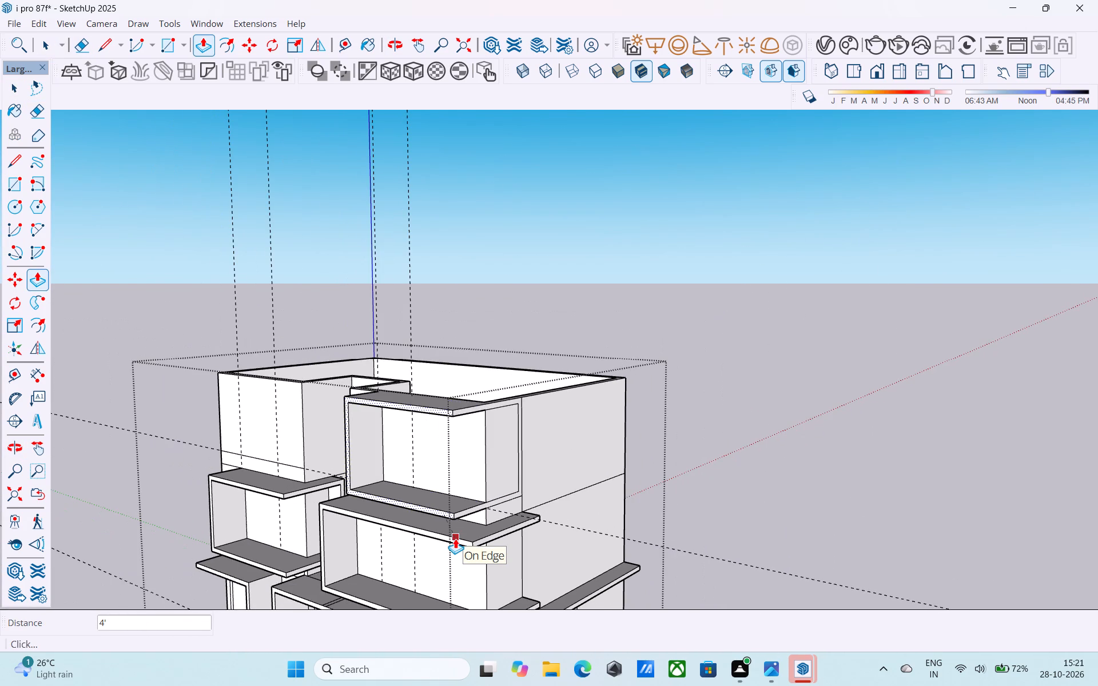
left_click(455, 539)
Push/Pull the side face of the corner-wrapping border 2' outward from the side wall.
middle_click_drag(445, 541, 340, 566)
scroll(393, 498, "up", 2)
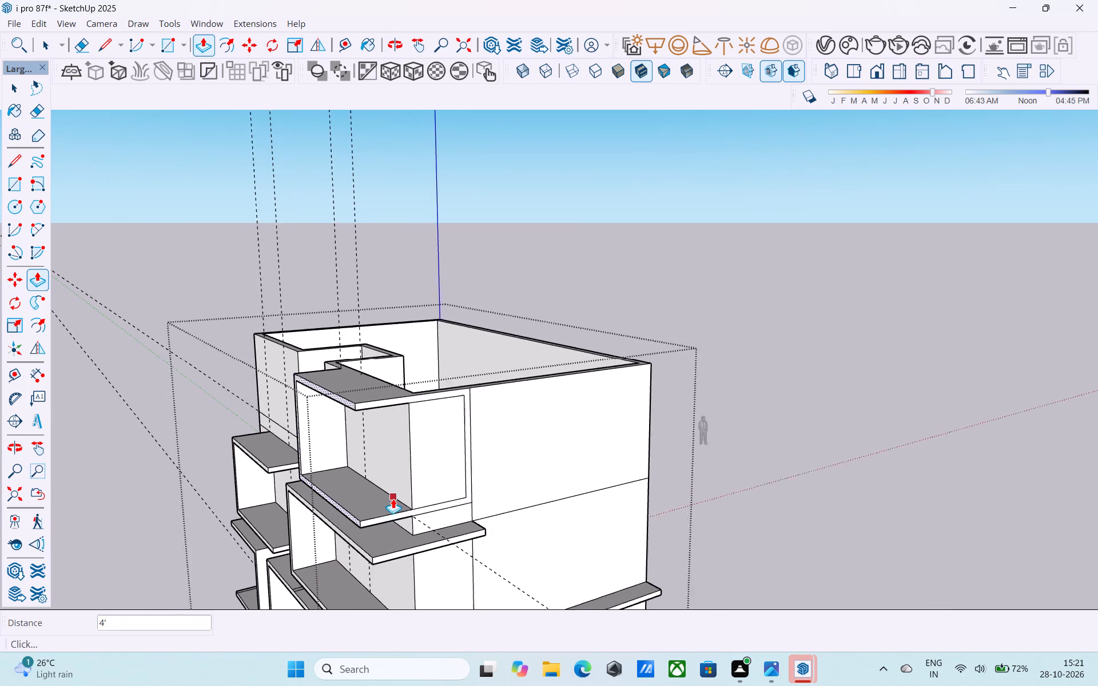
scroll(393, 498, "up", 2)
key("space")
left_click(403, 520)
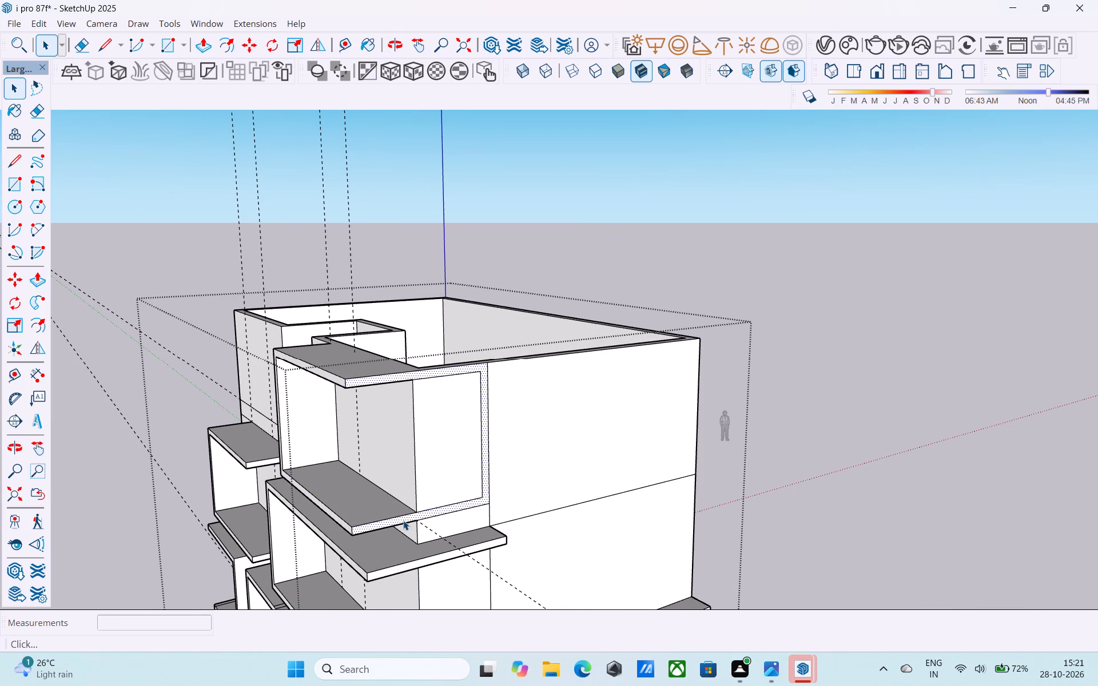
key("p")
left_click(403, 520)
left_click(415, 560)
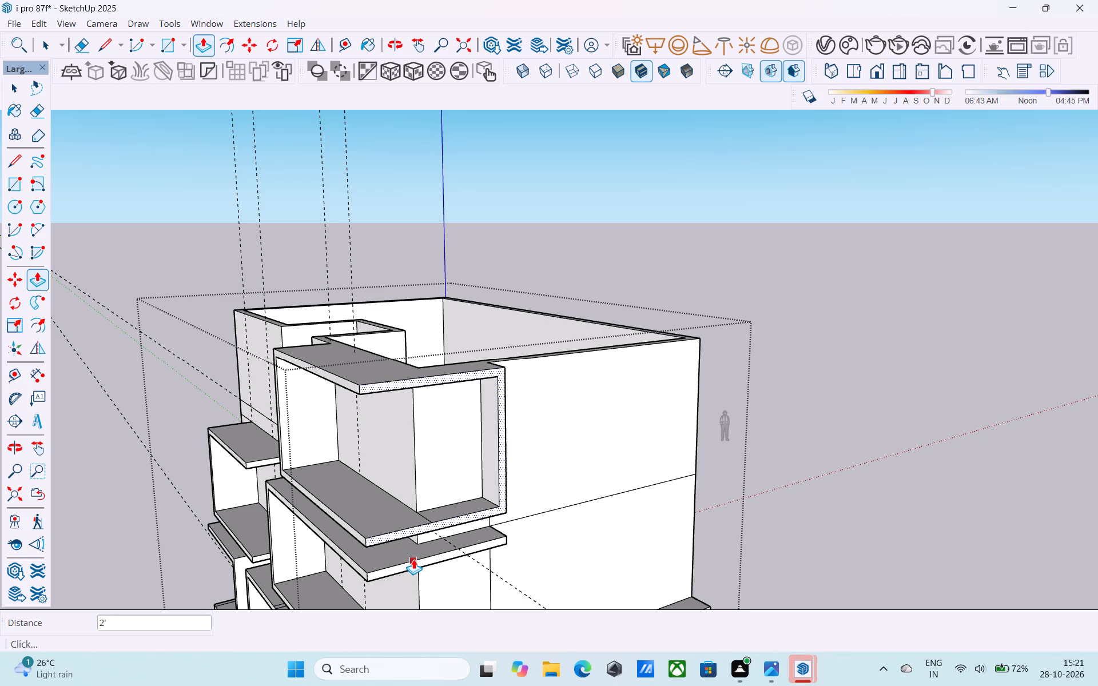
Measure the width of the front wall strip between the recess corner and the new top-storey frame.
scroll(431, 540, "down", 5)
middle_click_drag(431, 540, 654, 473)
scroll(645, 469, "down", 4)
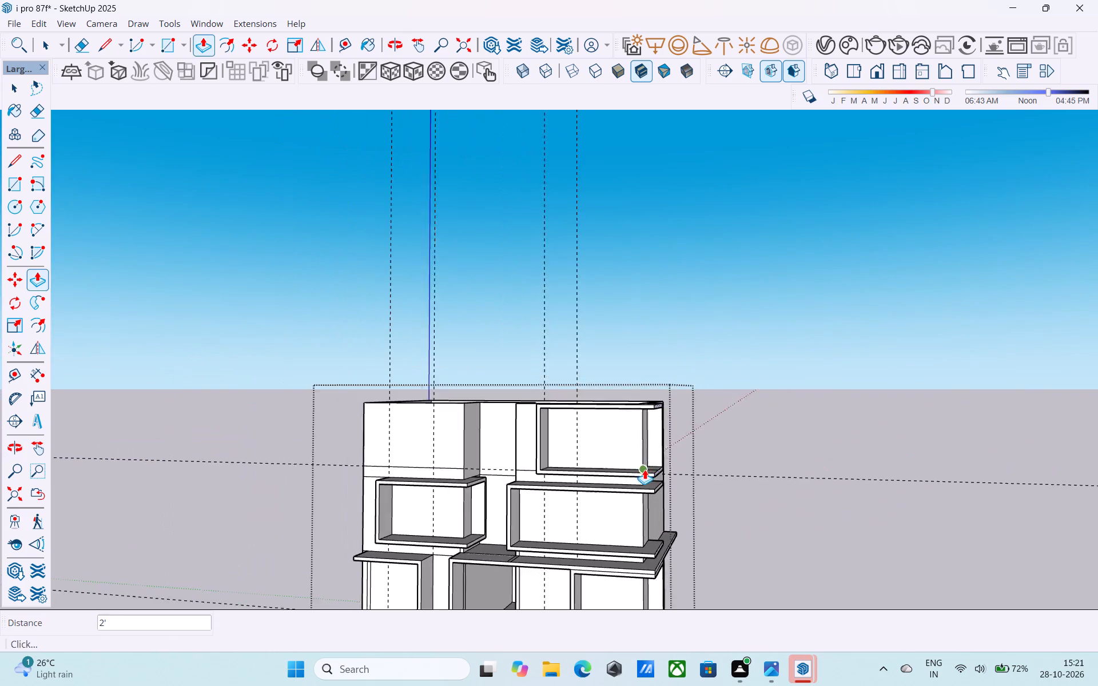
middle_click_drag(645, 469, 821, 501)
scroll(540, 474, "up", 3)
middle_click_drag(538, 468, 519, 463)
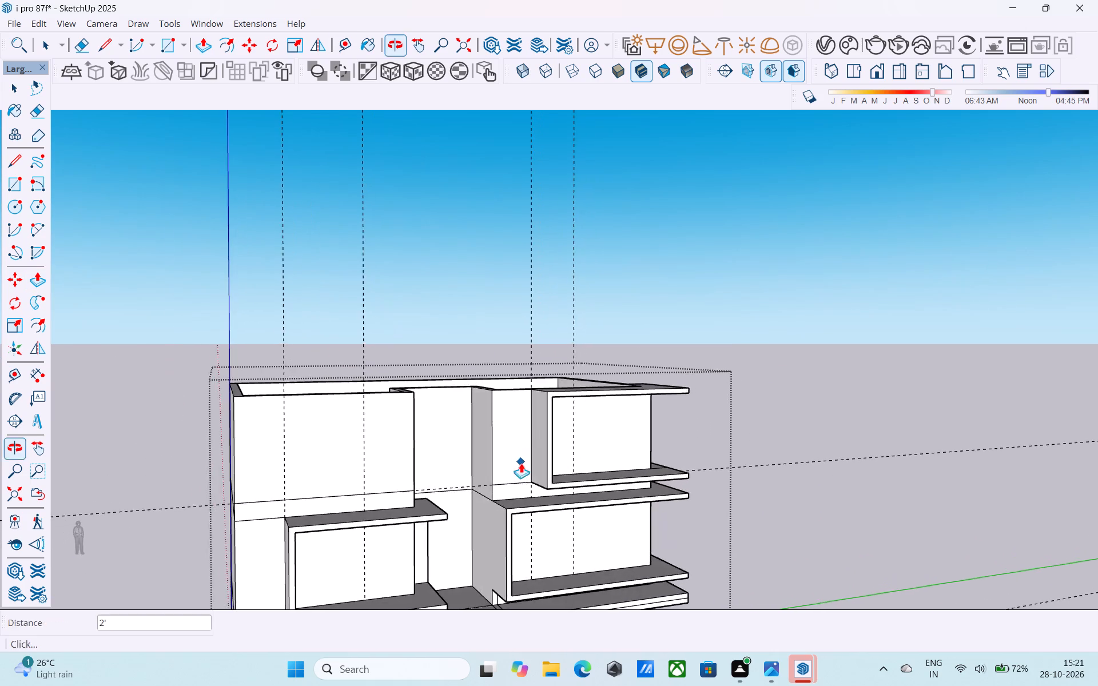
key("t")
scroll(521, 463, "up", 5)
left_click(471, 442)
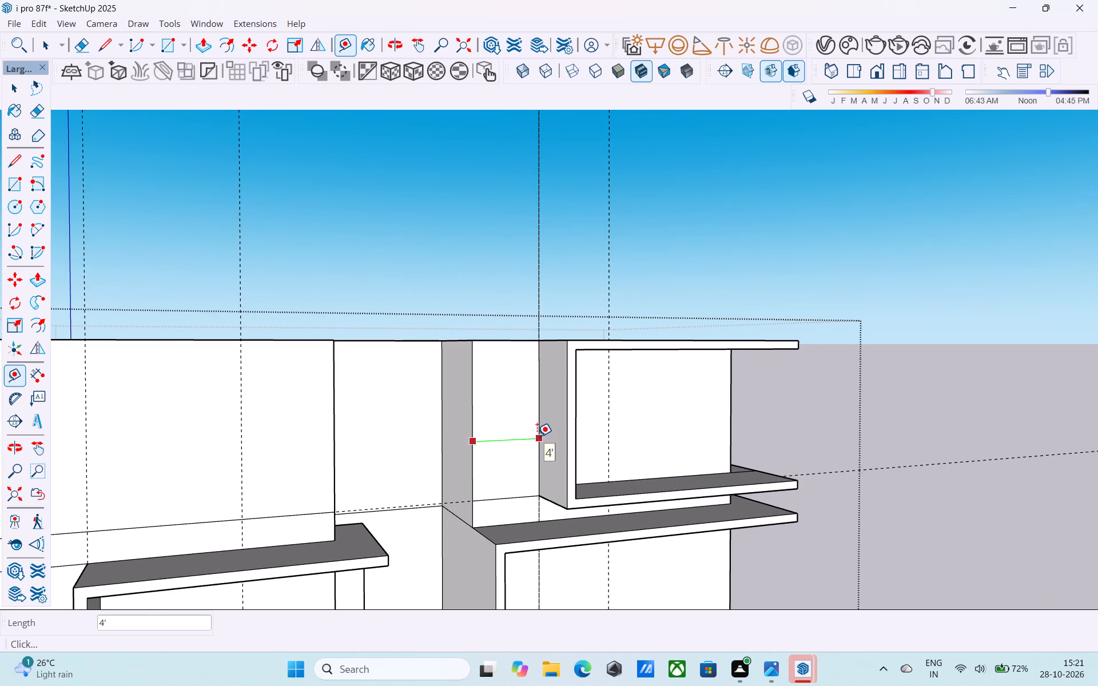
key("space")
Measure from the other top-storey block's recess-side front edge across to the existing vertical guide.
scroll(535, 437, "down", 3)
middle_click_drag(535, 437, 368, 442)
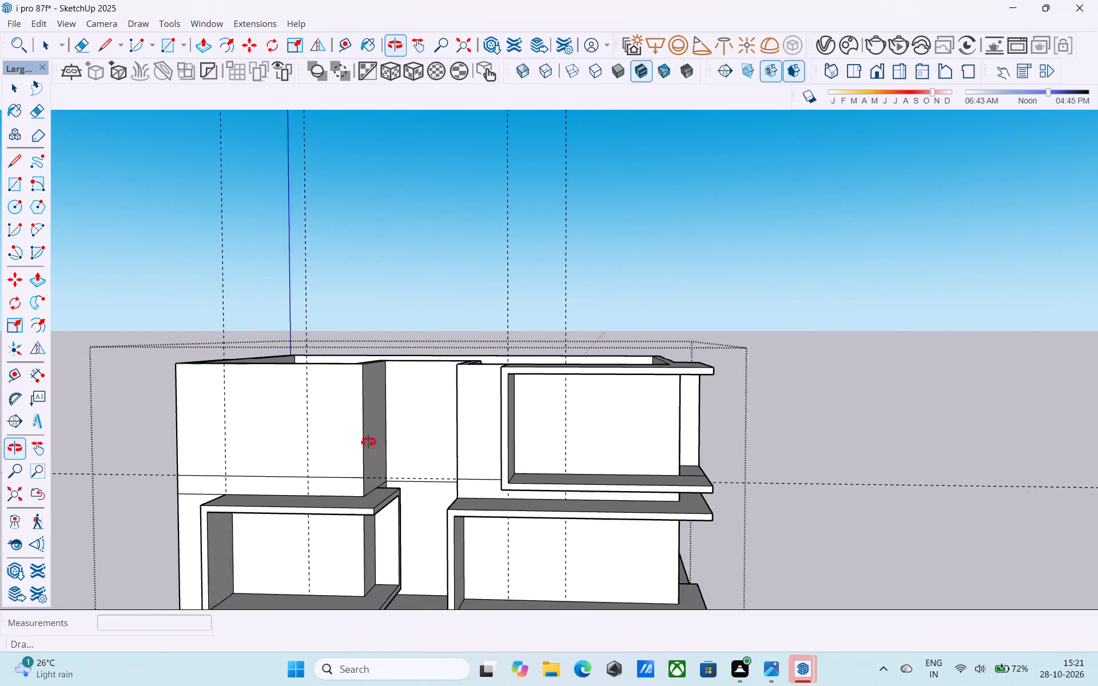
middle_click_drag(368, 442, 347, 432)
middle_click_drag(349, 434, 361, 453, "shift")
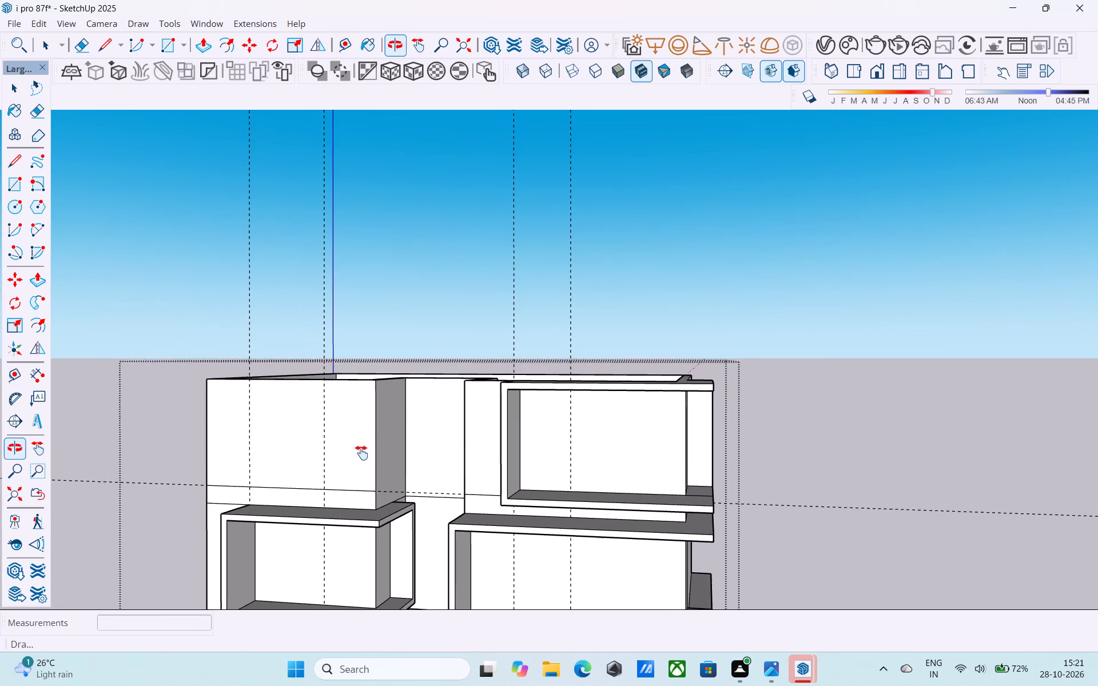
middle_click_drag(361, 453, 363, 453, "shift")
middle_click_drag(363, 454, 411, 440)
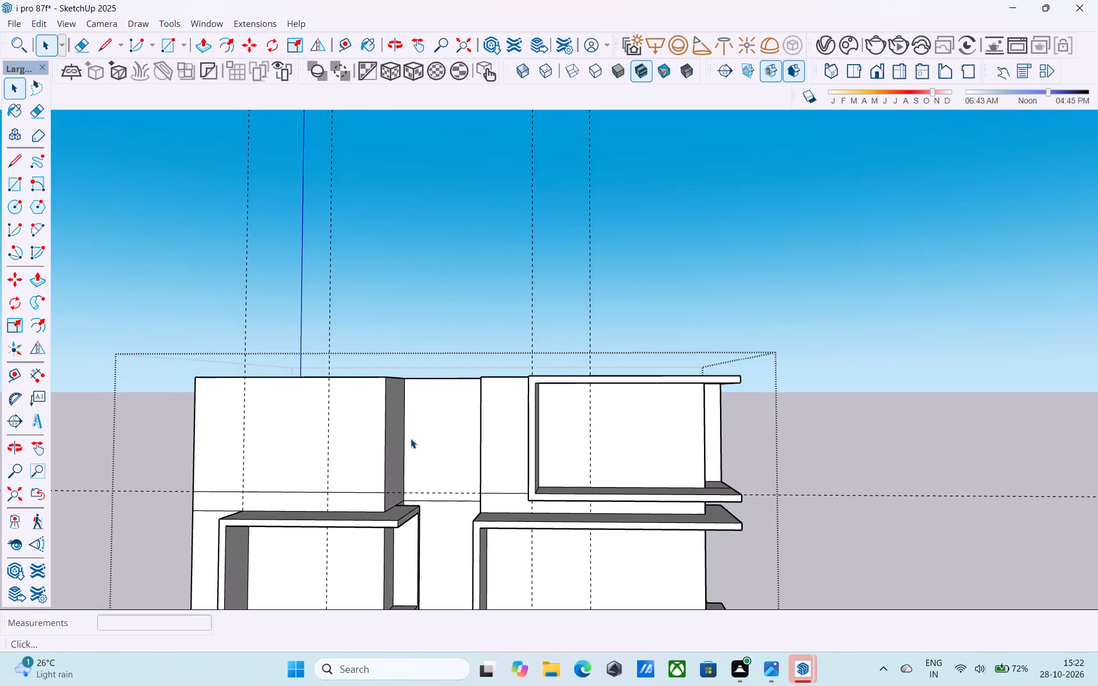
scroll(411, 438, "down", 4)
middle_click_drag(409, 438, 396, 469, "shift")
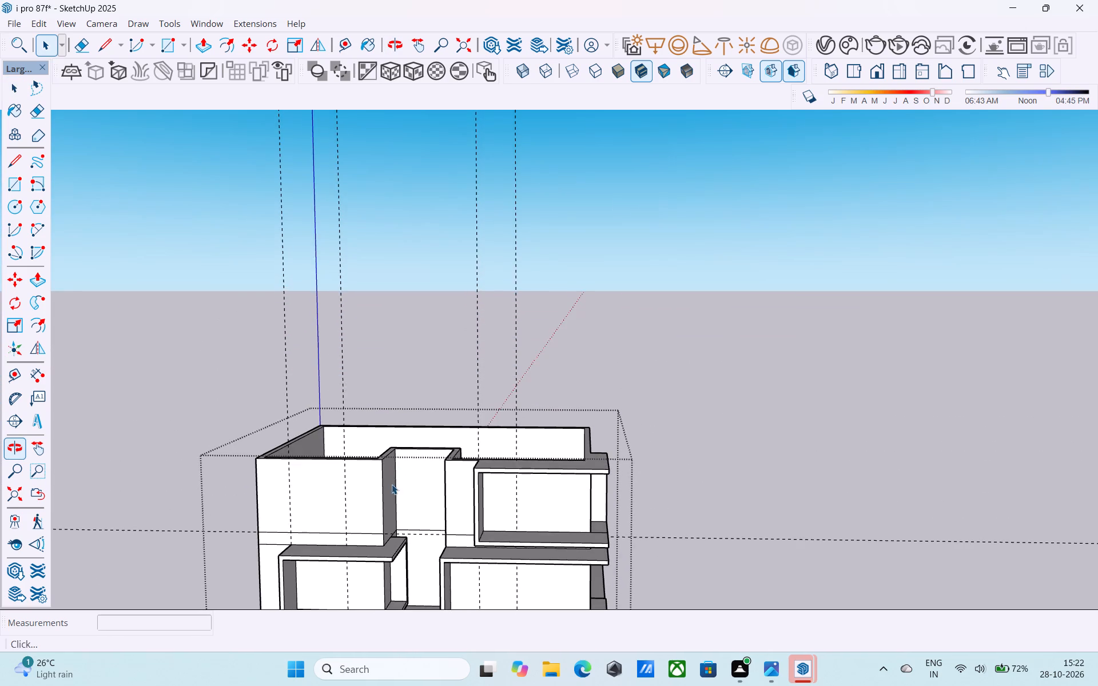
scroll(385, 496, "up", 4)
key("t")
scroll(385, 497, "up", 3)
left_click(385, 496)
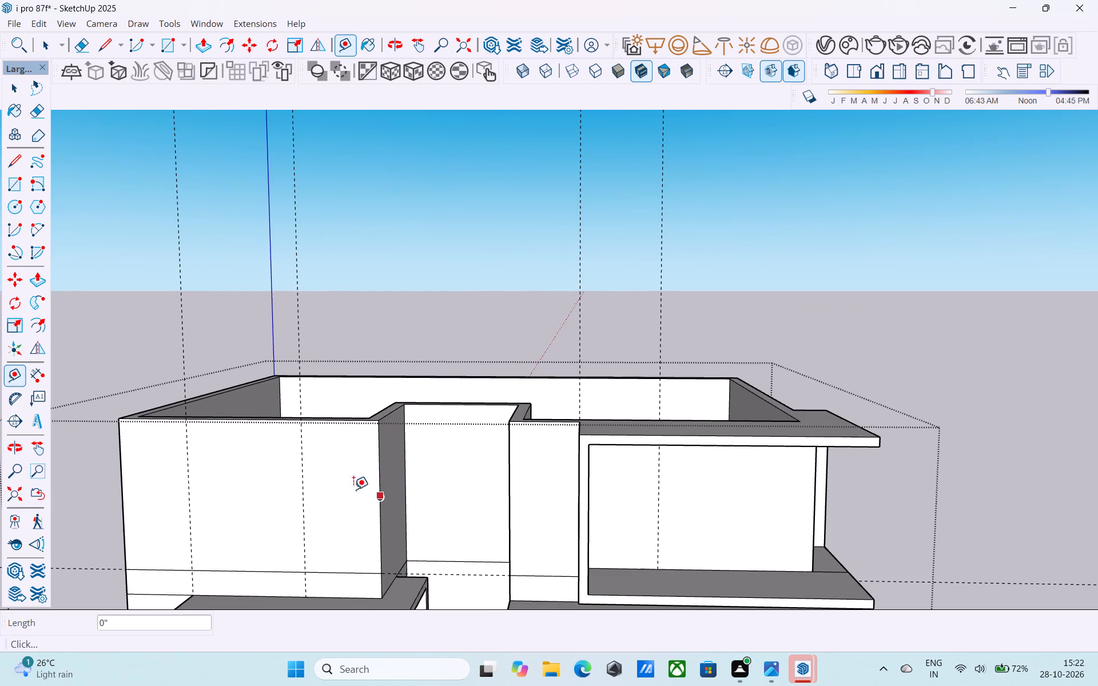
key("t")
left_click(377, 522)
scroll(319, 522, "down", 4)
middle_click_drag(319, 522, 309, 329, "shift")
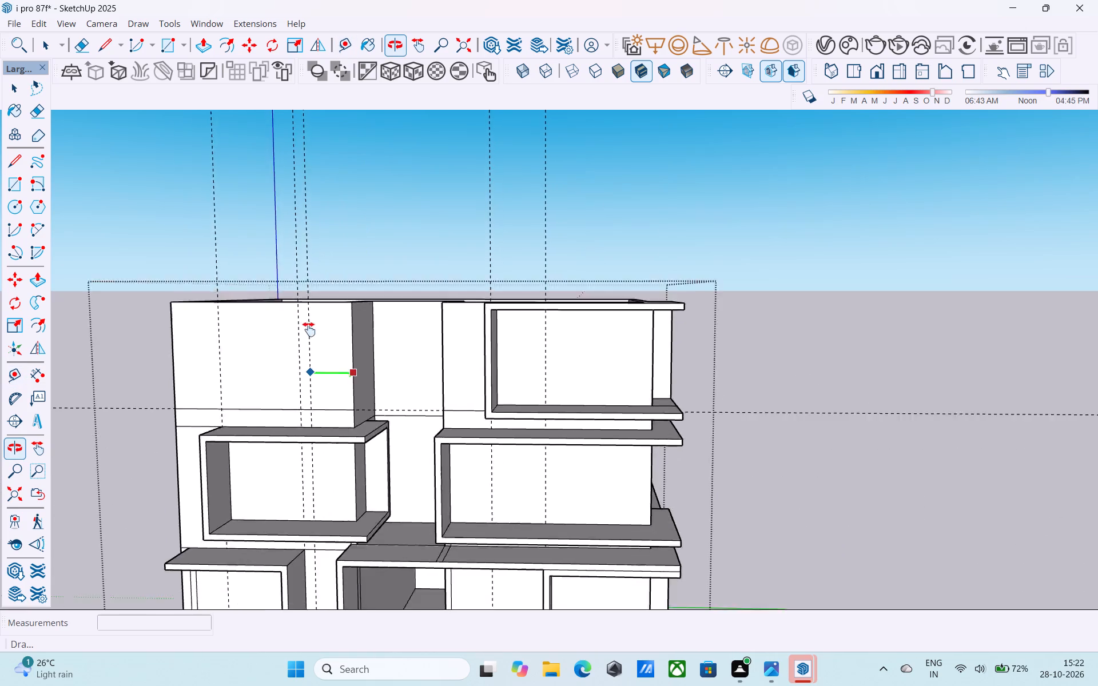
middle_click_drag(309, 329, 329, 268, "shift")
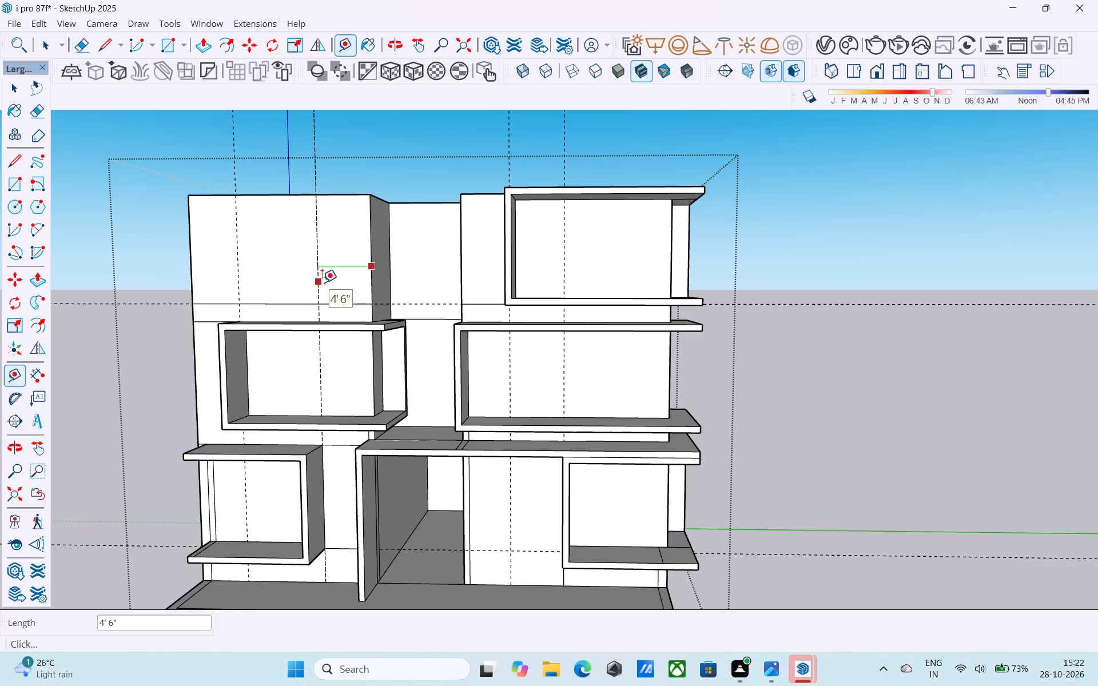
Examine the stacked facade frames from several angles and recheck the guide's distance from the block's edge.
scroll(322, 282, "down", 5)
middle_click_drag(322, 282, 413, 311)
middle_click_drag(413, 311, 253, 316)
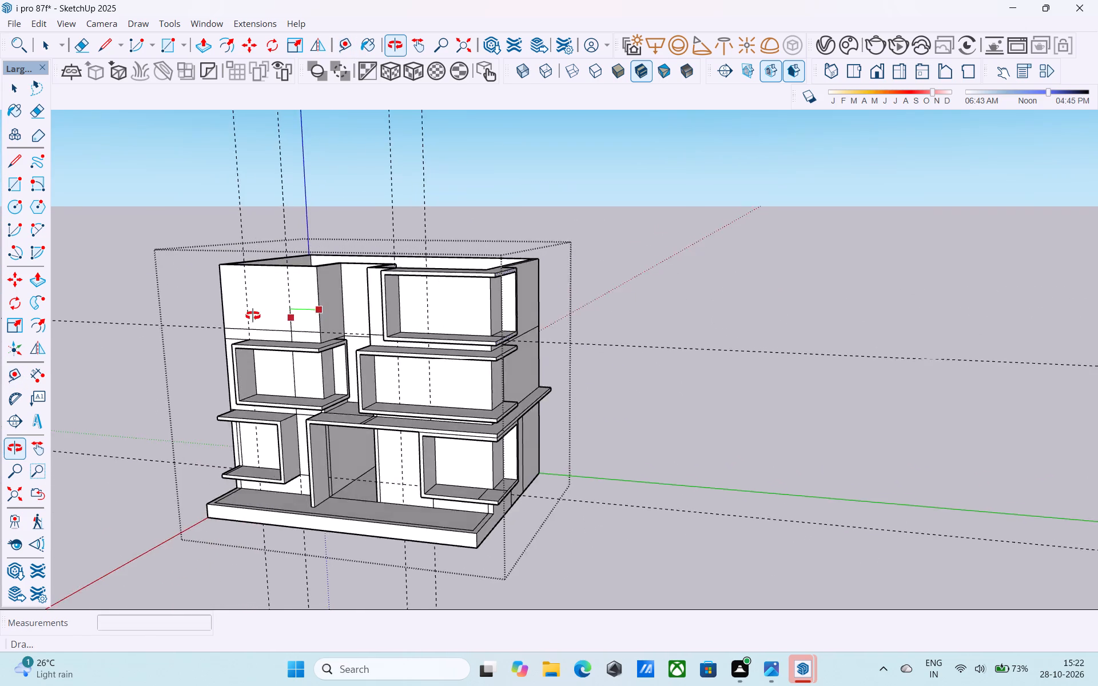
middle_click_drag(253, 316, 284, 316)
scroll(328, 309, "up", 7)
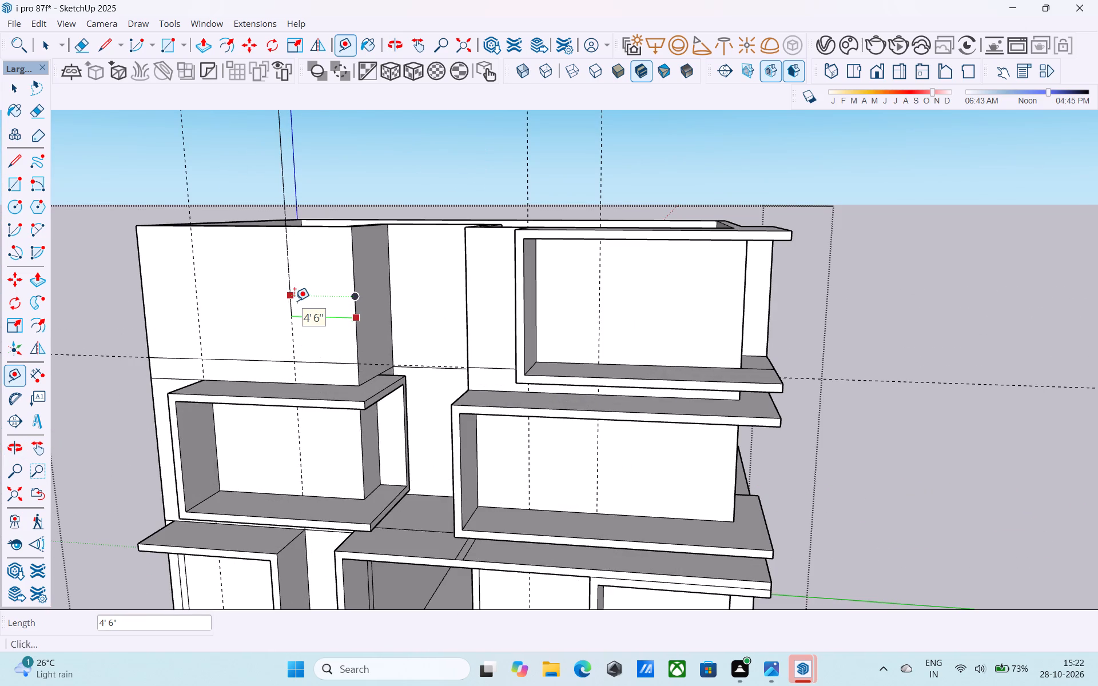
scroll(295, 301, "down", 4)
middle_click_drag(295, 301, 400, 305)
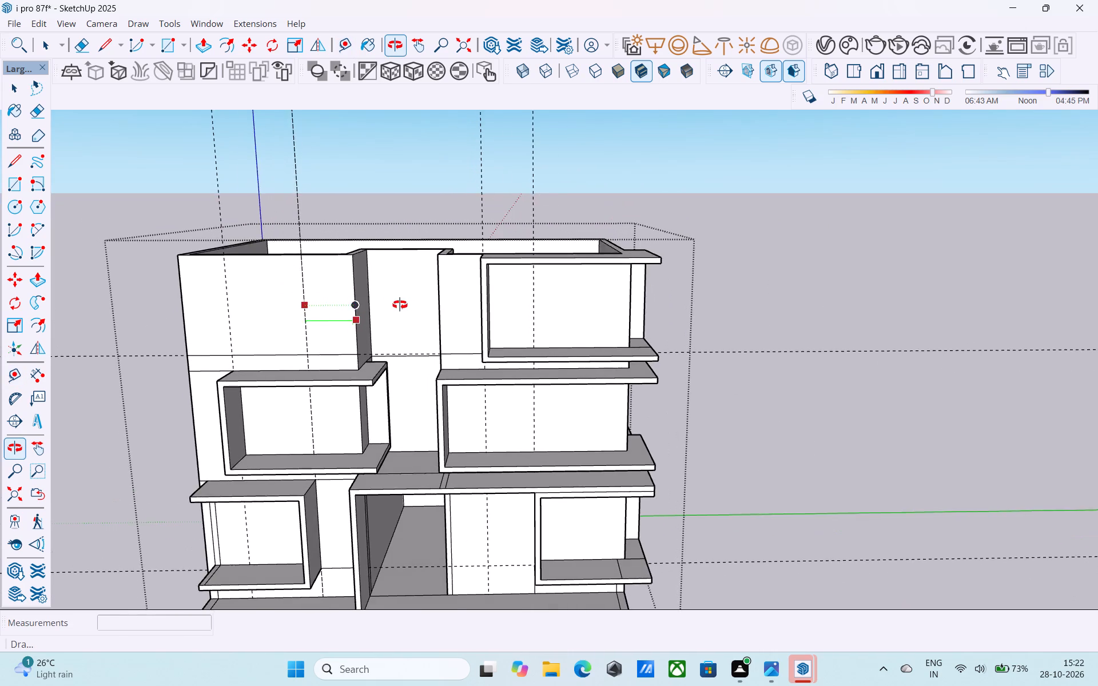
middle_click_drag(400, 305, 275, 297)
scroll(242, 240, "down", 4)
middle_click_drag(337, 347, 235, 298)
scroll(227, 303, "up", 2)
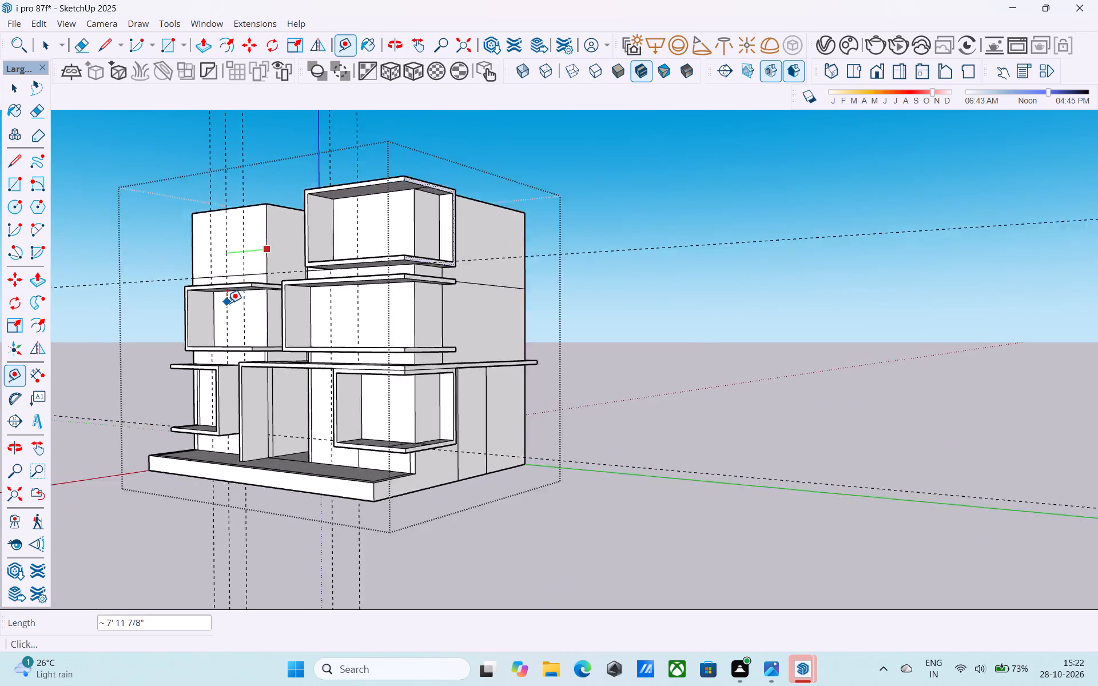
scroll(227, 303, "up", 2)
scroll(227, 303, "down", 2)
middle_click_drag(227, 303, 432, 368)
scroll(552, 308, "down", 4)
scroll(348, 286, "up", 4)
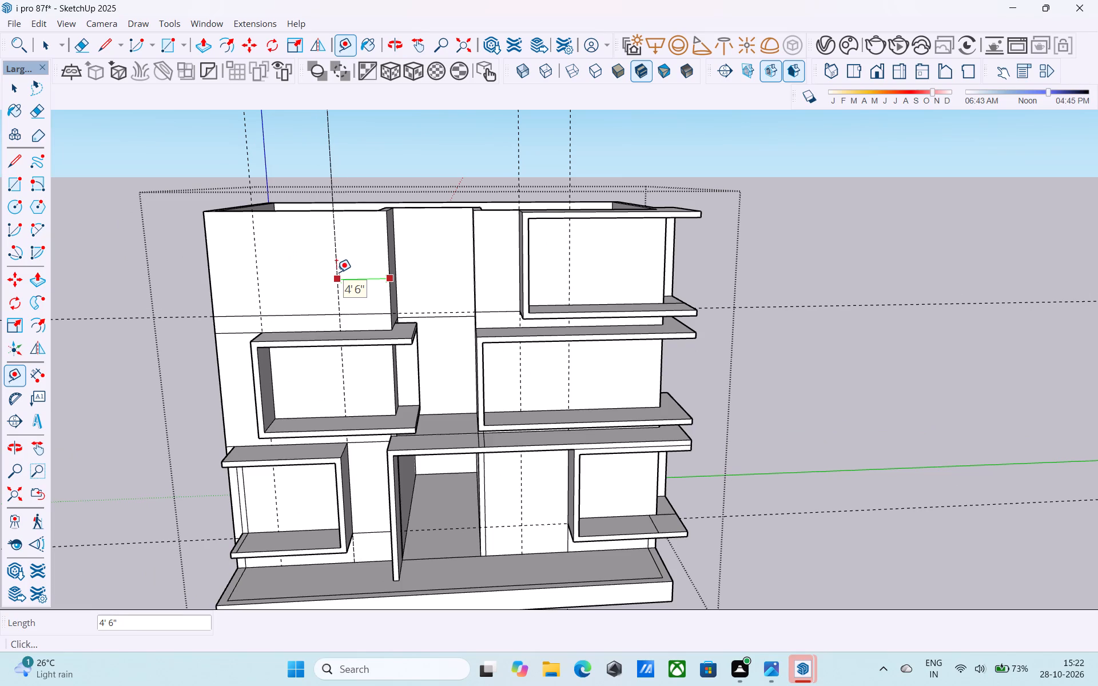
Draw a 10' 9" by 9' rectangle on the unframed top-storey block, from its outer top corner to the vertical guide.
key("r")
middle_click_drag(248, 228, 289, 265)
middle_click_drag(254, 276, 347, 277, "shift")
scroll(316, 270, "up", 6)
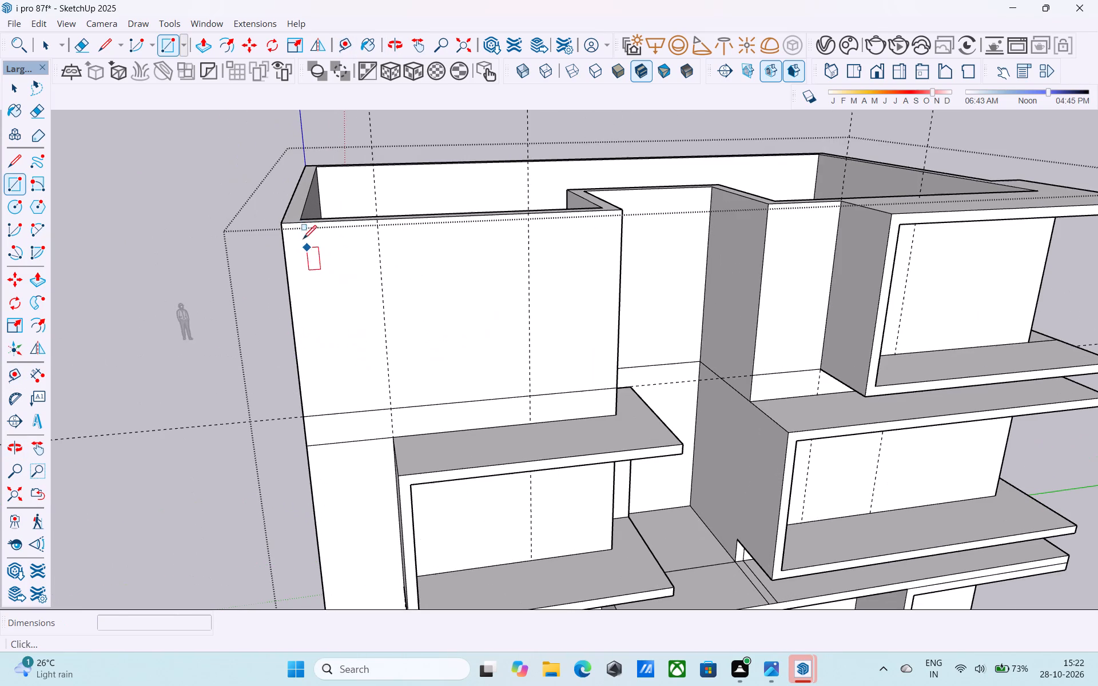
left_click(281, 225)
left_click(531, 396)
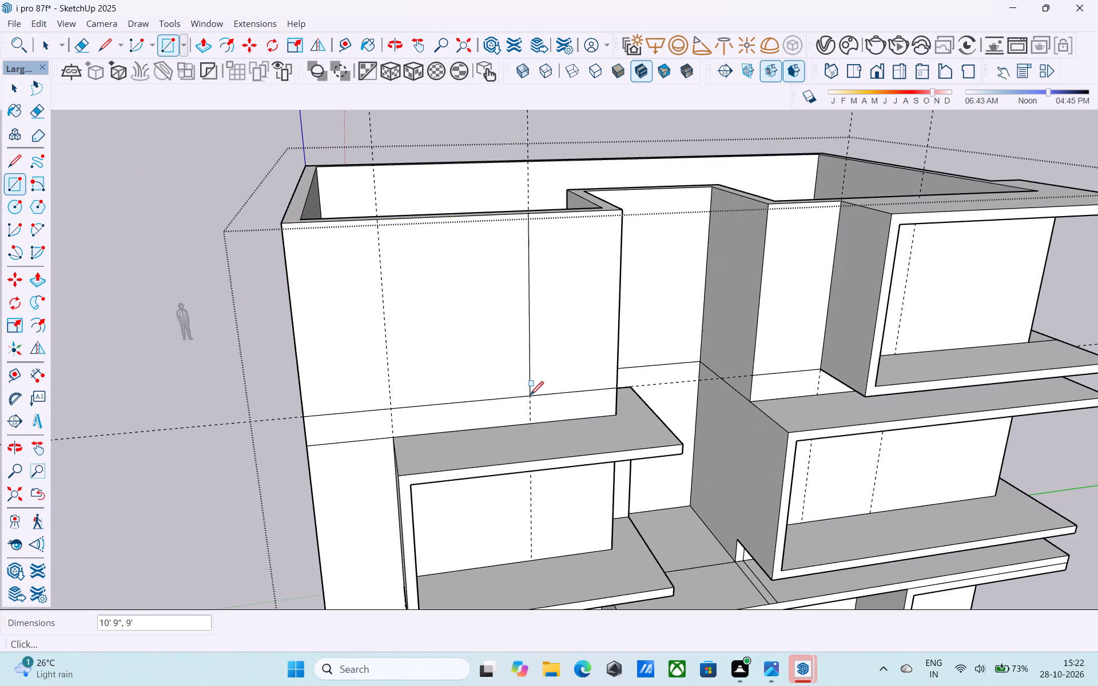
Offset the new rectangle's outline 6" inward to form a border.
key("space")
left_click(479, 370)
scroll(479, 370, "up", 1)
key("f")
left_click(479, 370)
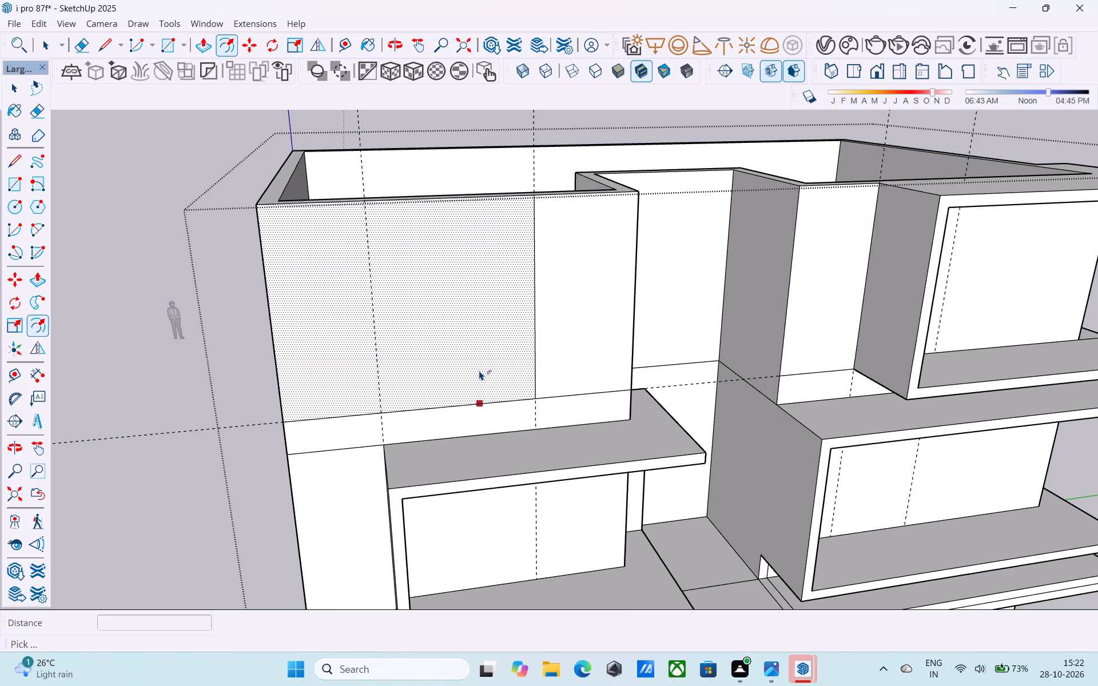
type("6\"")
key("Return")
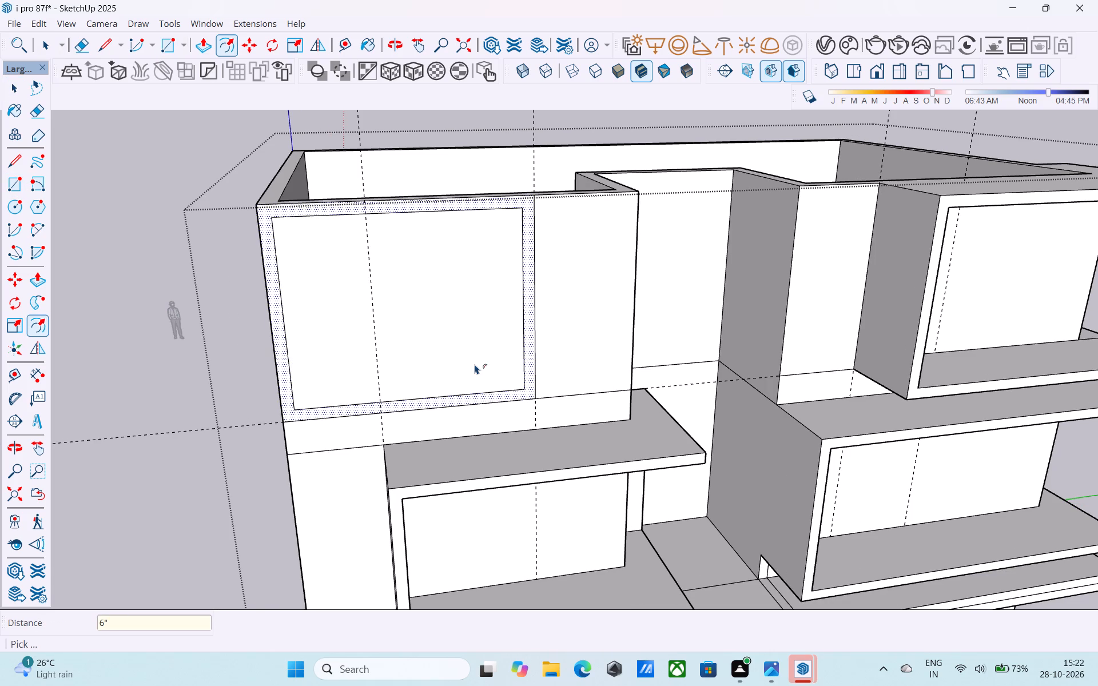
key("space")
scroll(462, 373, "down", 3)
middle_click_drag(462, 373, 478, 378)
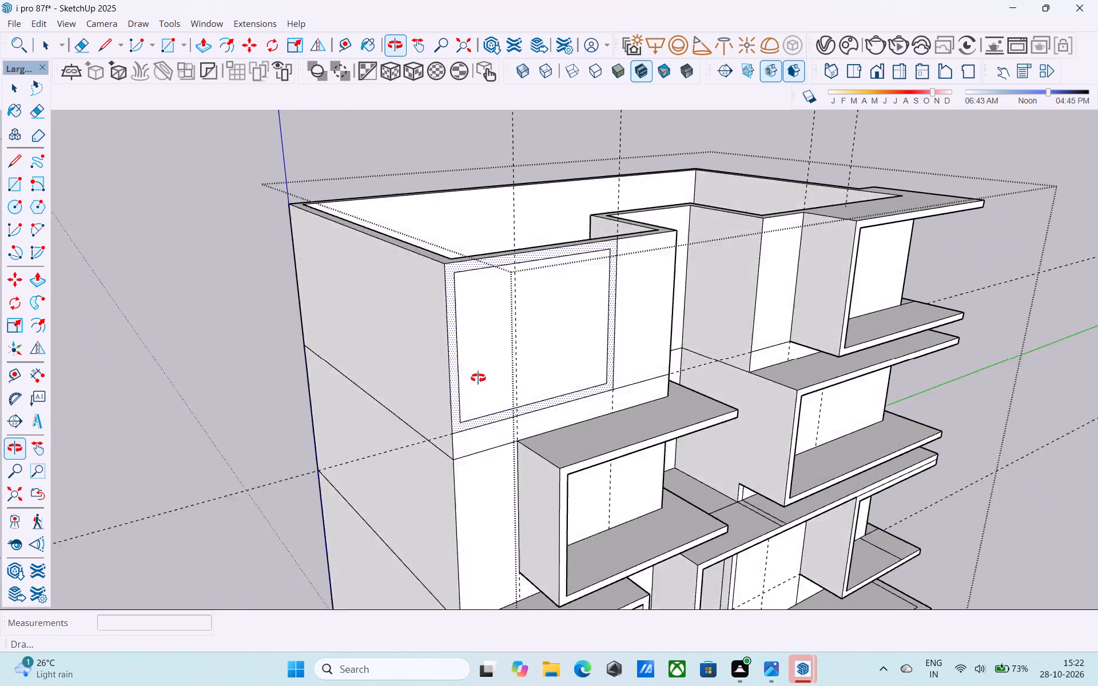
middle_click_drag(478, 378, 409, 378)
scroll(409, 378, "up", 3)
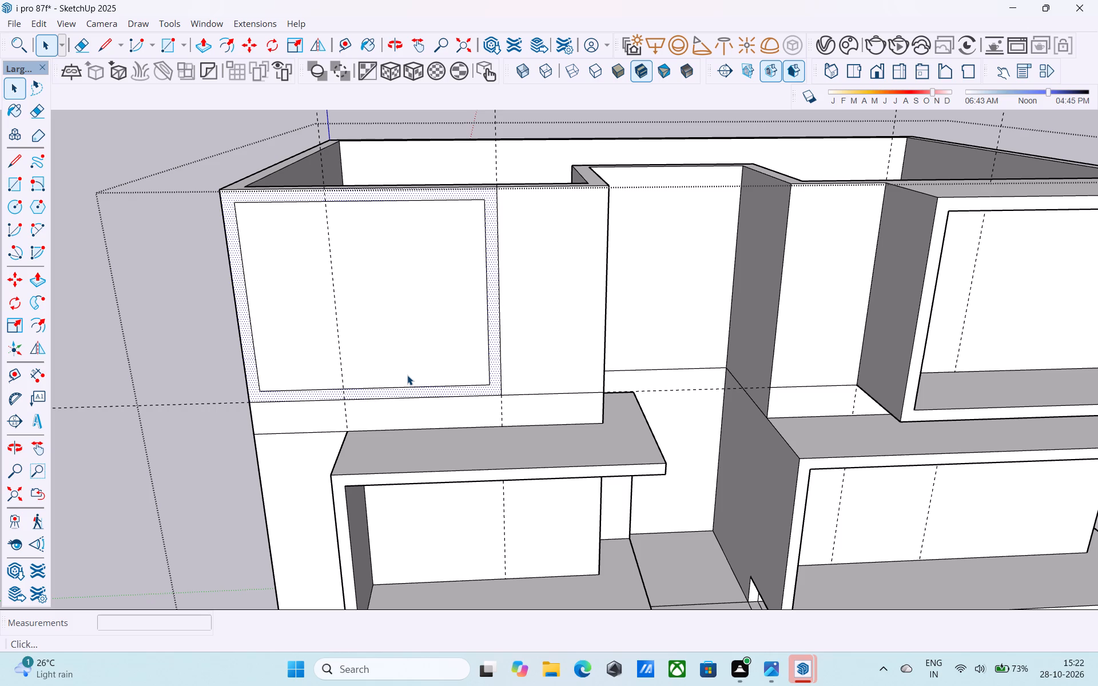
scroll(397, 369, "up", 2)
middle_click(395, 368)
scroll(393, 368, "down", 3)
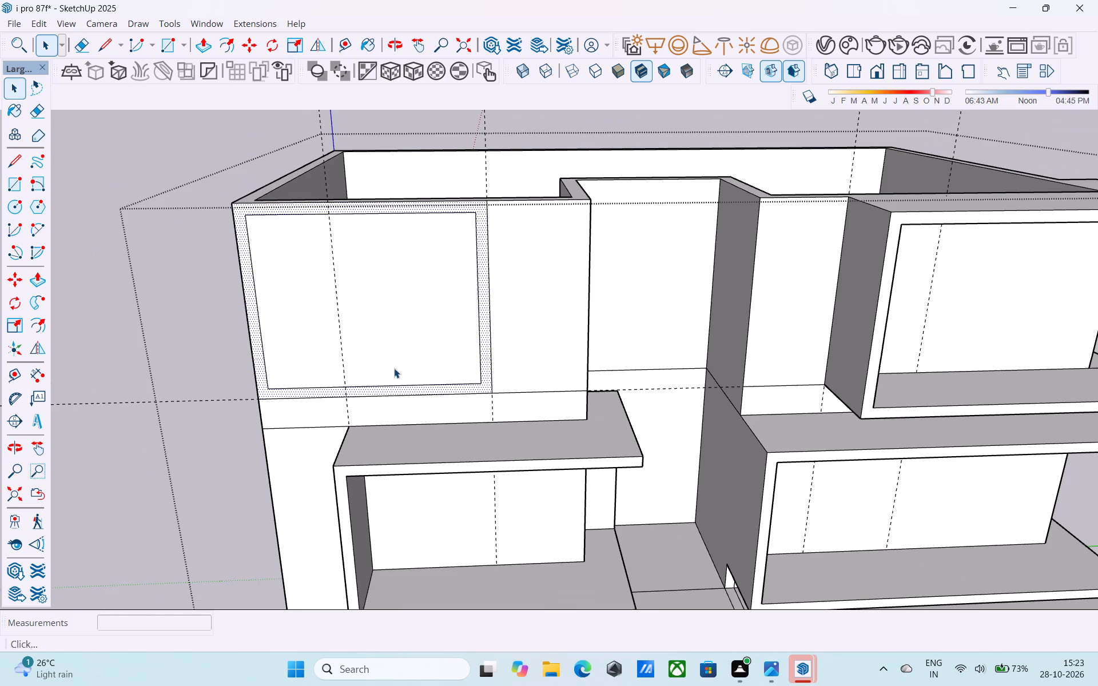
Examine the newly bordered top-storey block against the stacked facade frames from several angles.
middle_click_drag(396, 368, 419, 368)
scroll(482, 346, "down", 4)
middle_click_drag(476, 352, 540, 313)
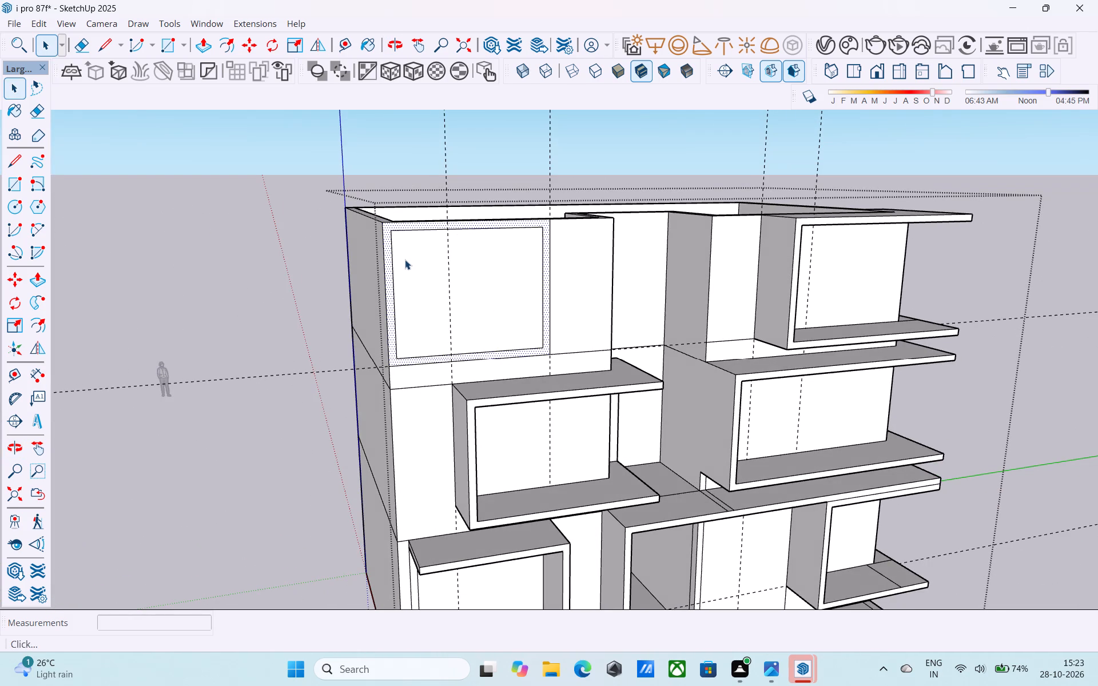
middle_click_drag(389, 277, 363, 197)
scroll(362, 193, "down", 4)
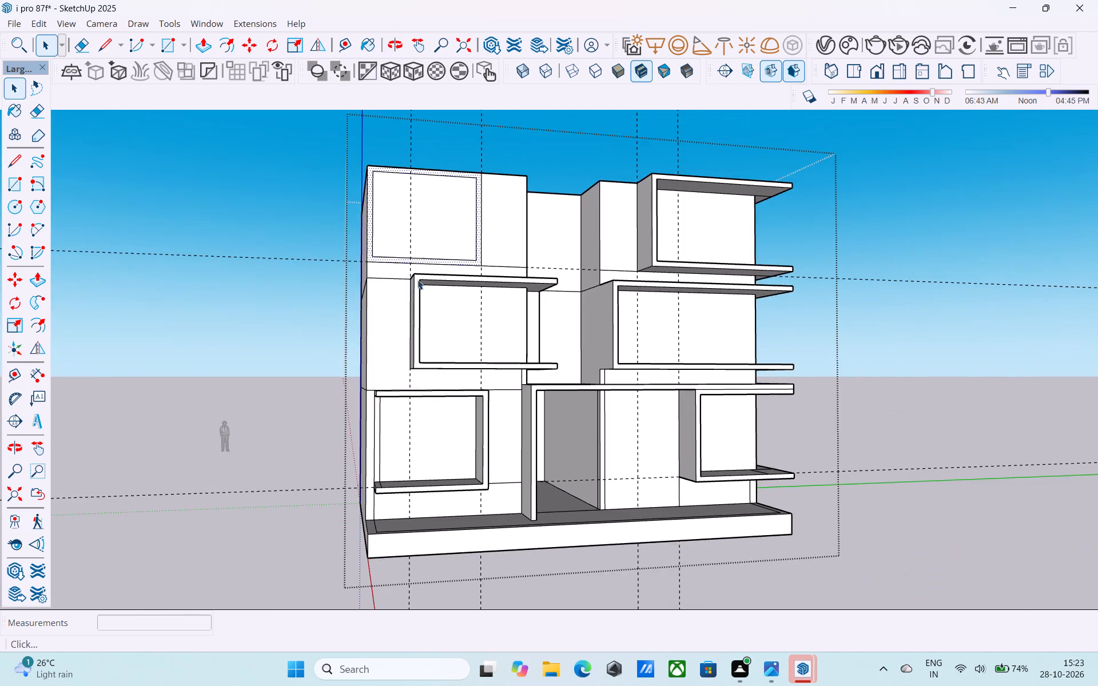
middle_click_drag(419, 286, 433, 399)
scroll(466, 289, "up", 5)
scroll(468, 282, "down", 5)
middle_click_drag(468, 282, 443, 284)
Draw short lines extending the border's inner vertical edge to its outline at top and bottom, separating the strip at the building's outer corner.
scroll(381, 305, "up", 4)
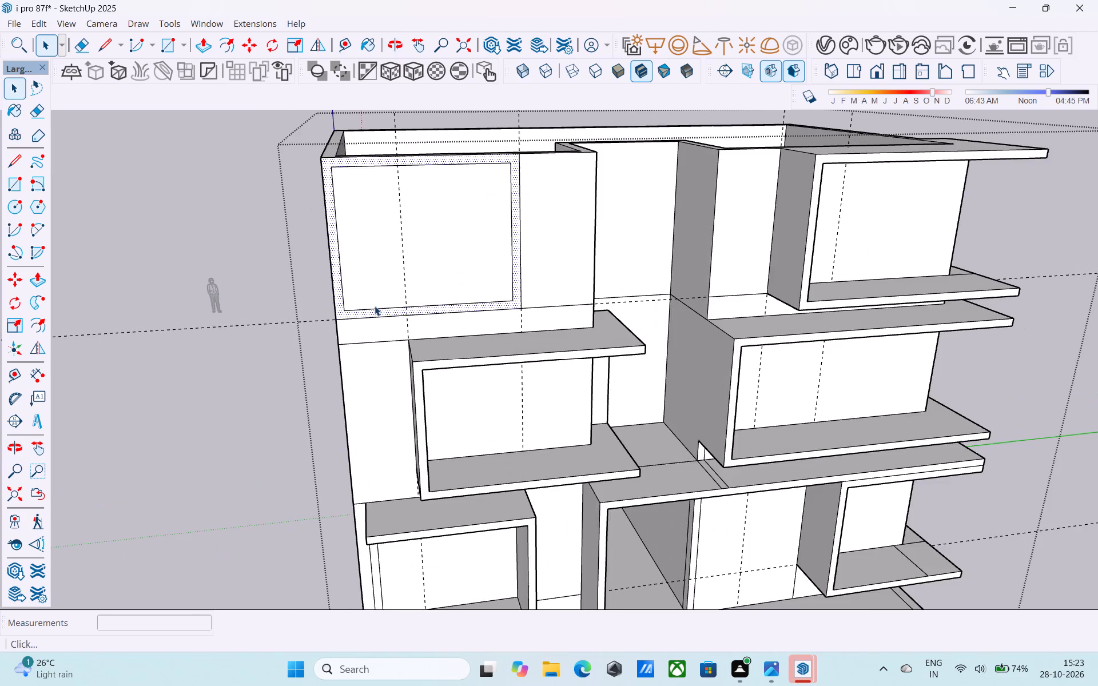
scroll(339, 312, "up", 6)
scroll(341, 312, "down", 2)
key("l")
left_click(349, 307)
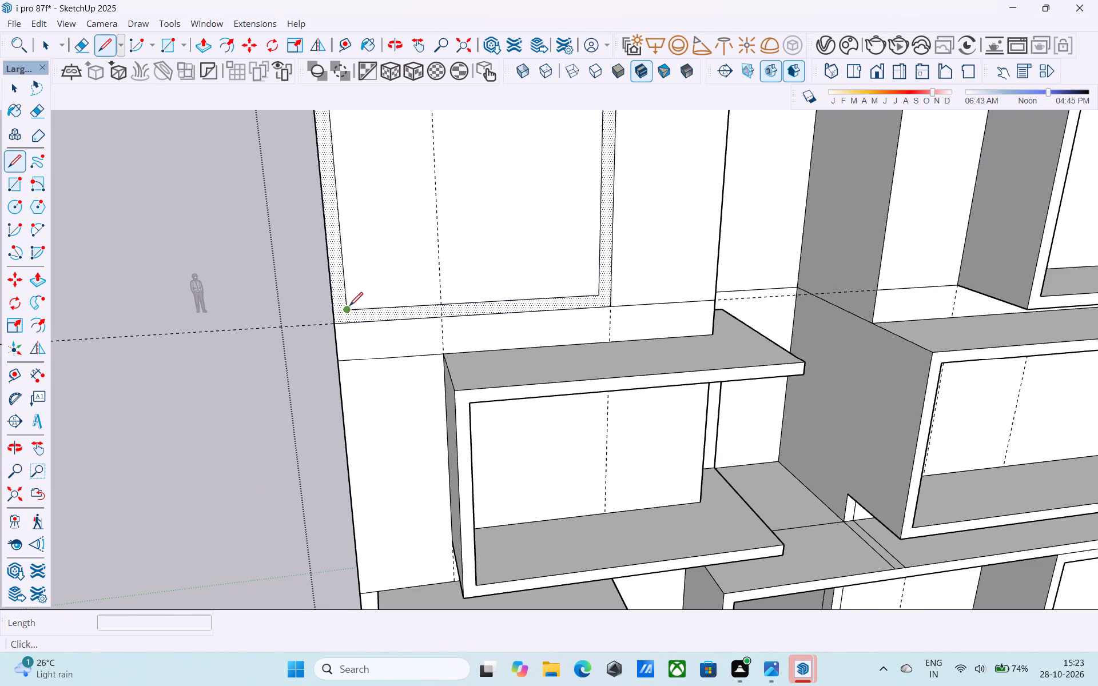
left_click(348, 324)
middle_click_drag(368, 216, 415, 418, "shift")
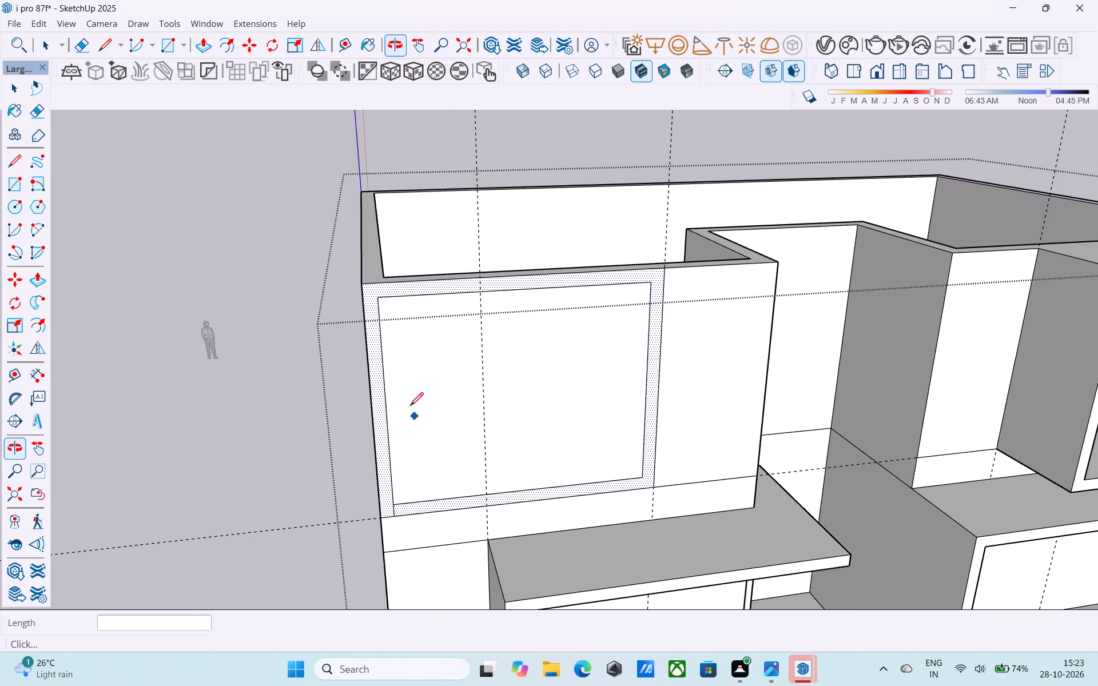
scroll(357, 261, "up", 4)
scroll(409, 314, "up", 3)
left_click(391, 336)
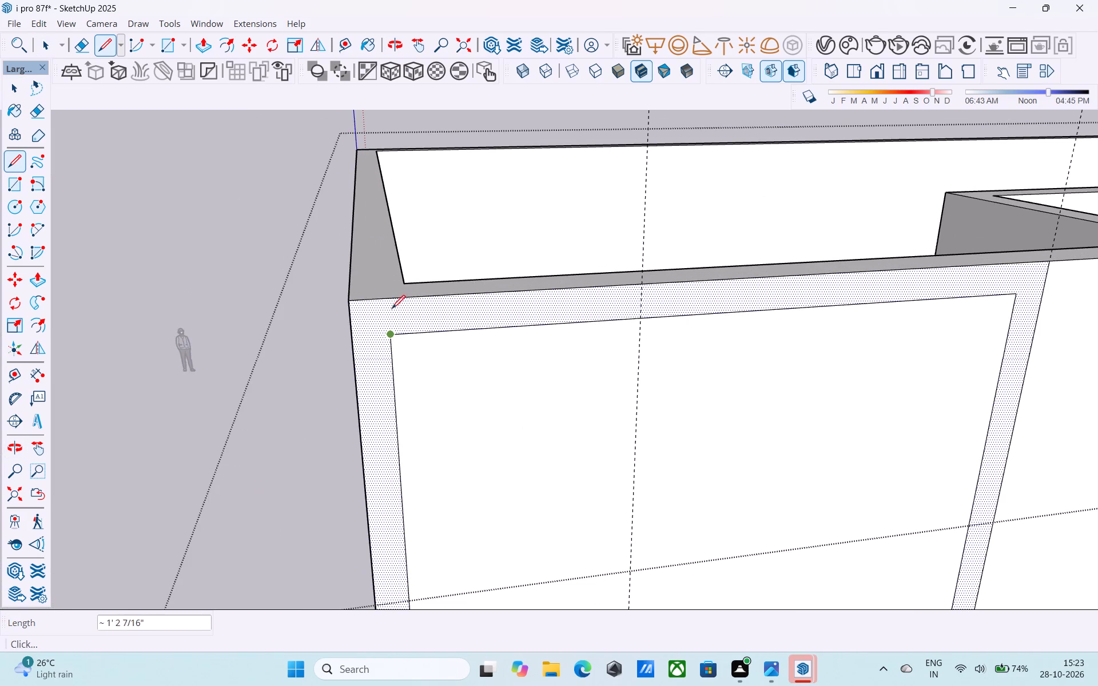
left_click(389, 300)
scroll(221, 309, "down", 4)
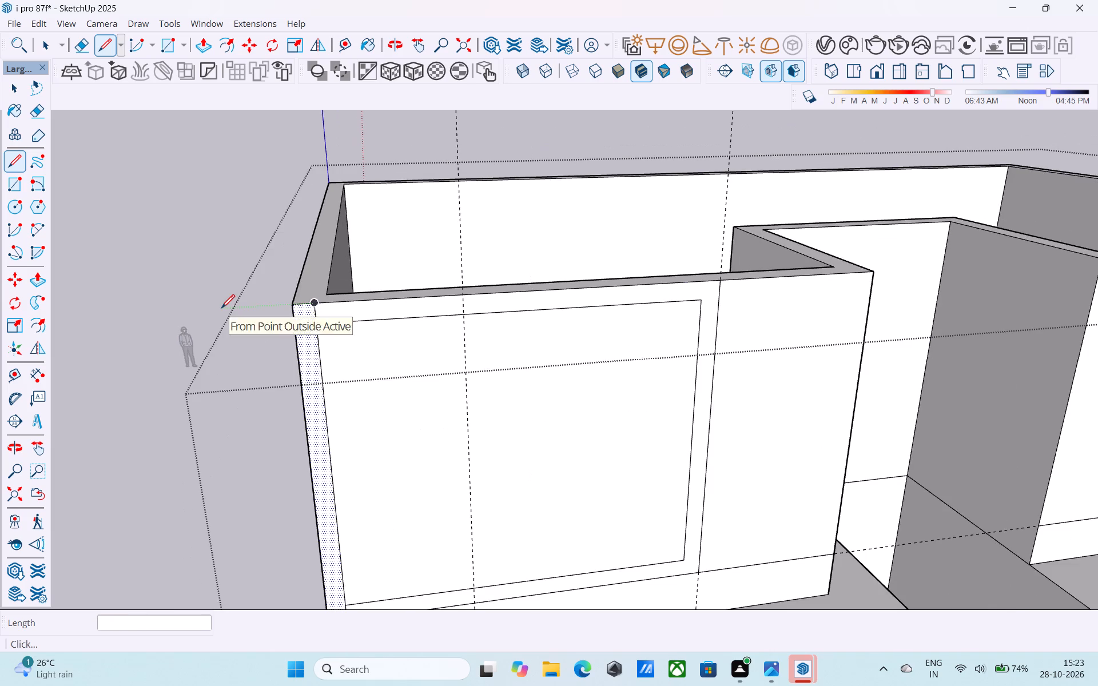
Push/Pull the remaining C-shaped border outward about 5', flush with the front of the frame below.
middle_click_drag(554, 333, 411, 296)
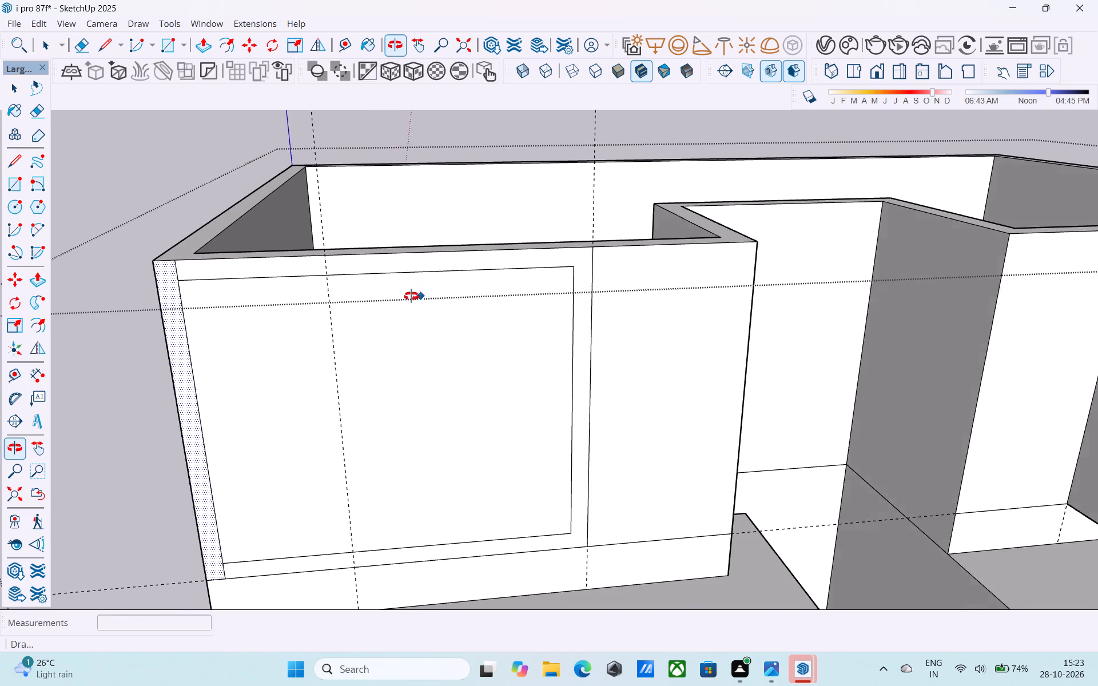
middle_click_drag(411, 296, 308, 264)
middle_click_drag(428, 268, 443, 214)
scroll(443, 212, "down", 3)
middle_click_drag(521, 420, 516, 417)
scroll(520, 420, "down", 1)
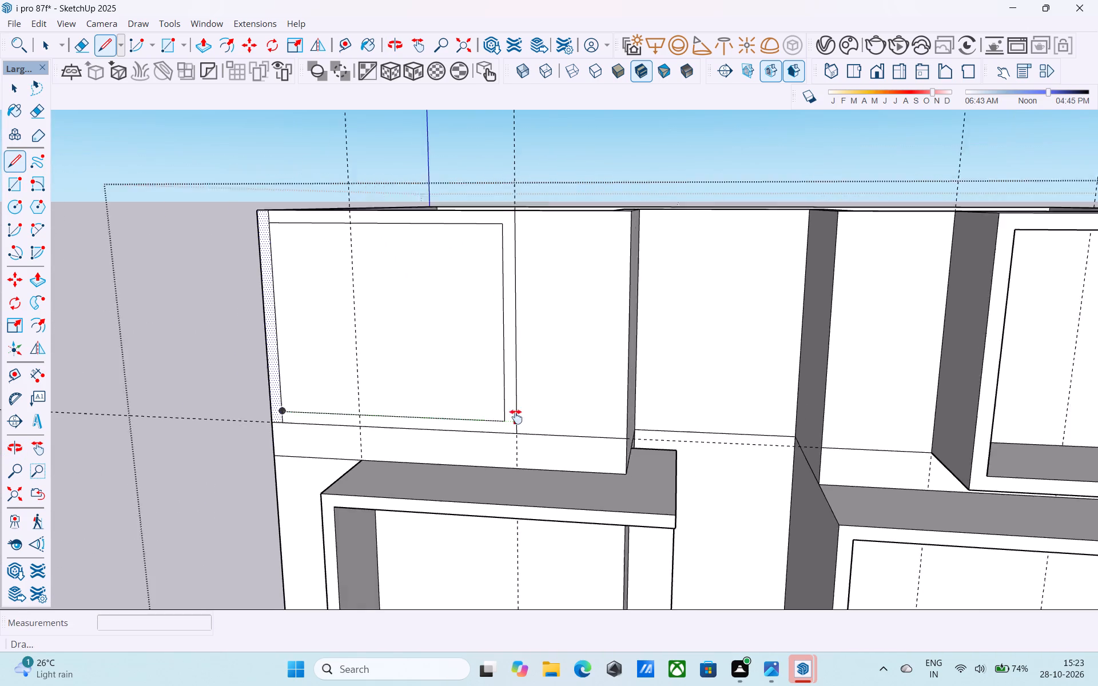
middle_click_drag(516, 417, 507, 354)
scroll(503, 364, "up", 3)
key("space")
left_click(502, 364)
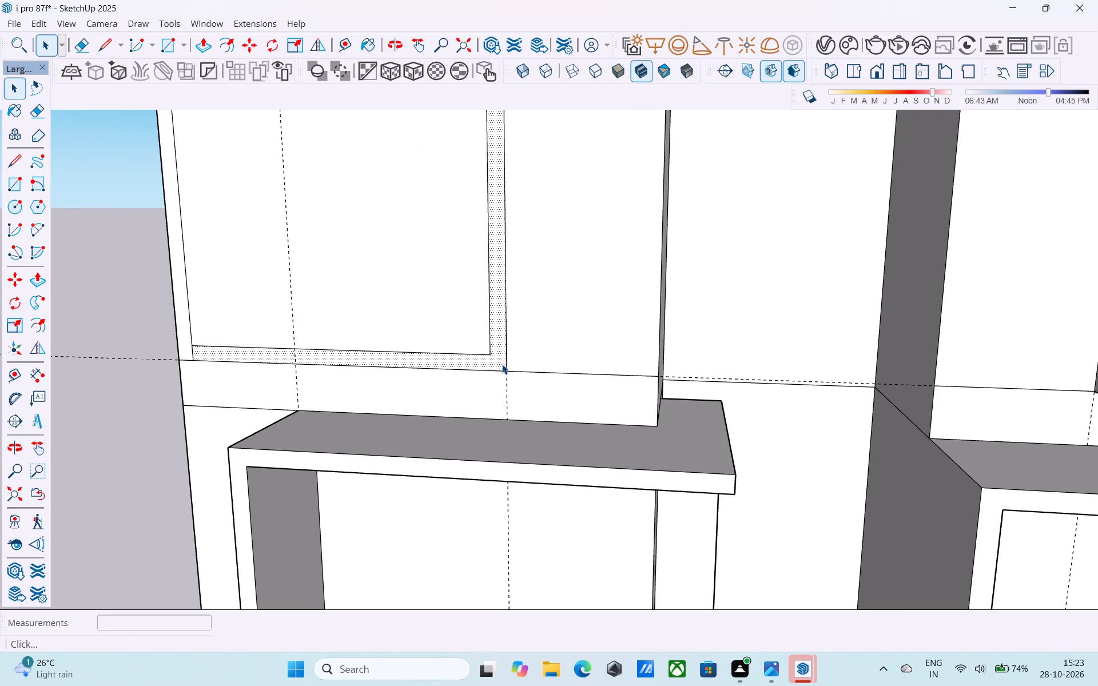
key("p")
left_click(502, 364)
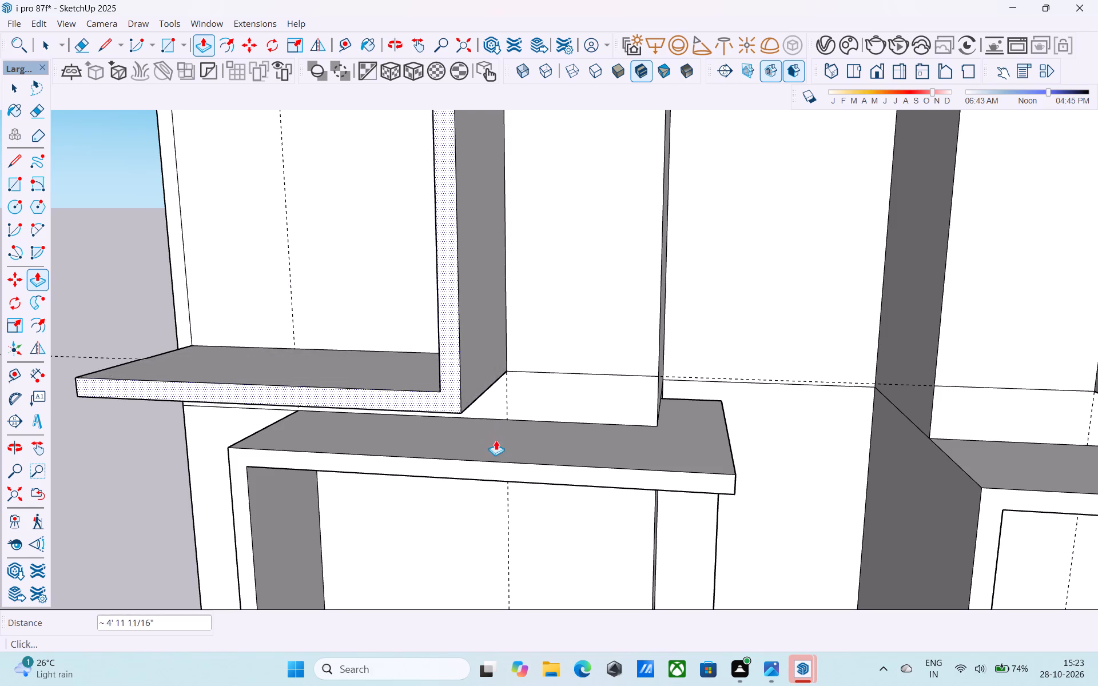
left_click(495, 462)
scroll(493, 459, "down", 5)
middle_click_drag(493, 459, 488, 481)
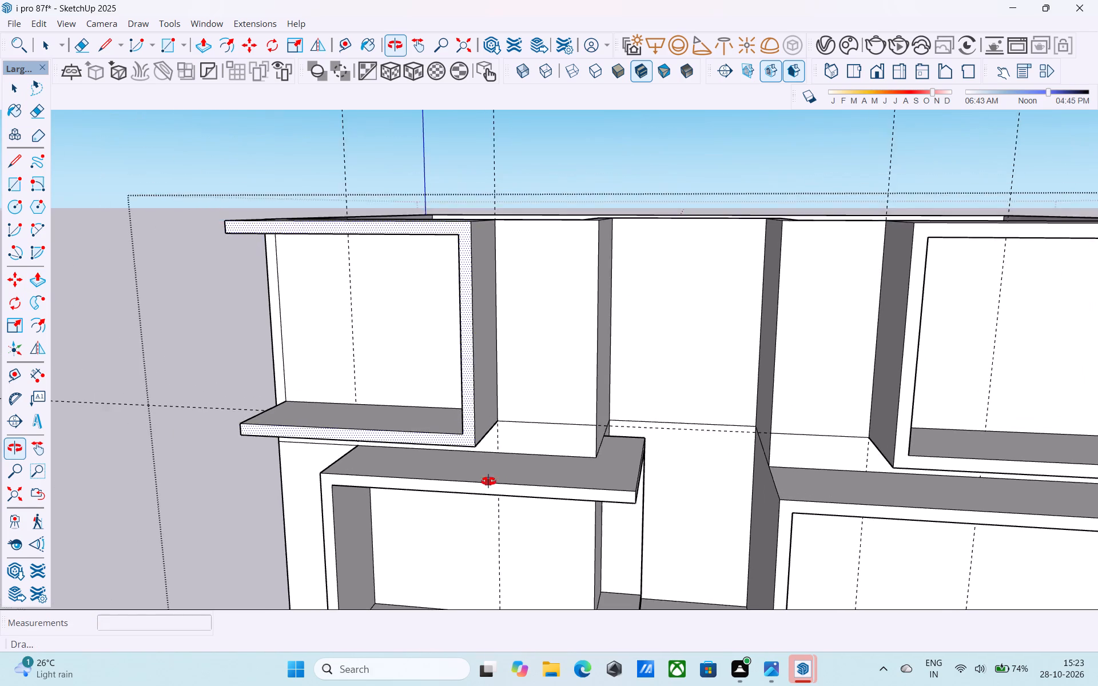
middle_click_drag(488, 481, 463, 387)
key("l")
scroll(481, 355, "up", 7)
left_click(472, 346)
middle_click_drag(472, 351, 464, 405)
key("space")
Examine the whole facade and all its projecting frames from the front, both sides, below and above.
scroll(475, 420, "down", 3)
middle_click_drag(475, 420, 486, 457)
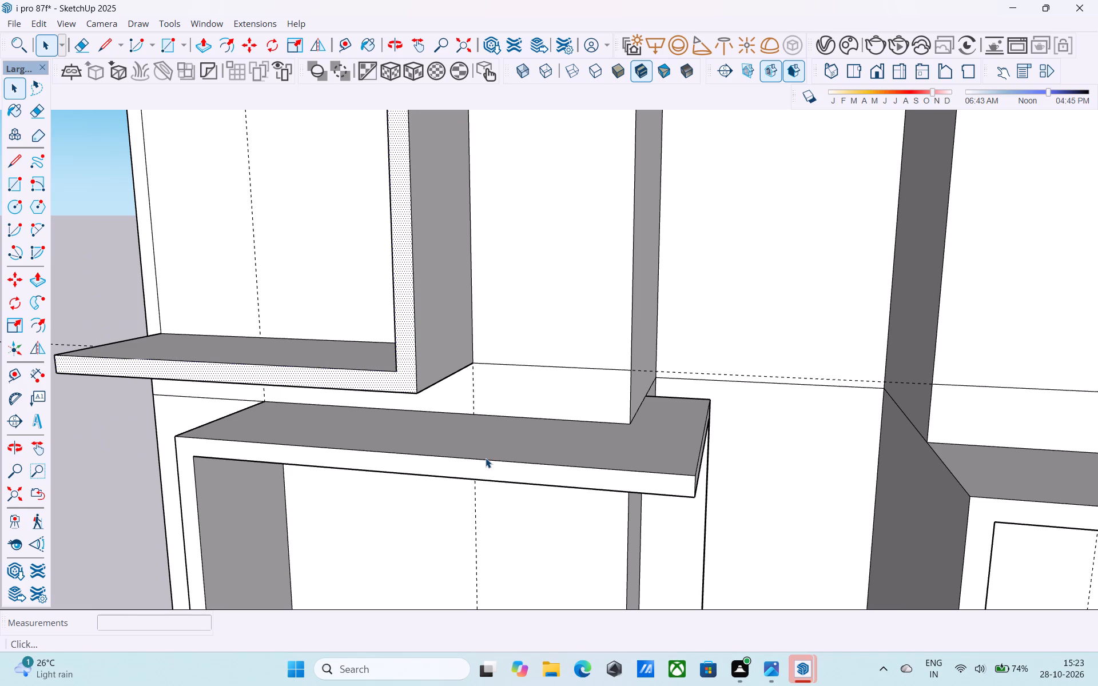
scroll(496, 470, "down", 10)
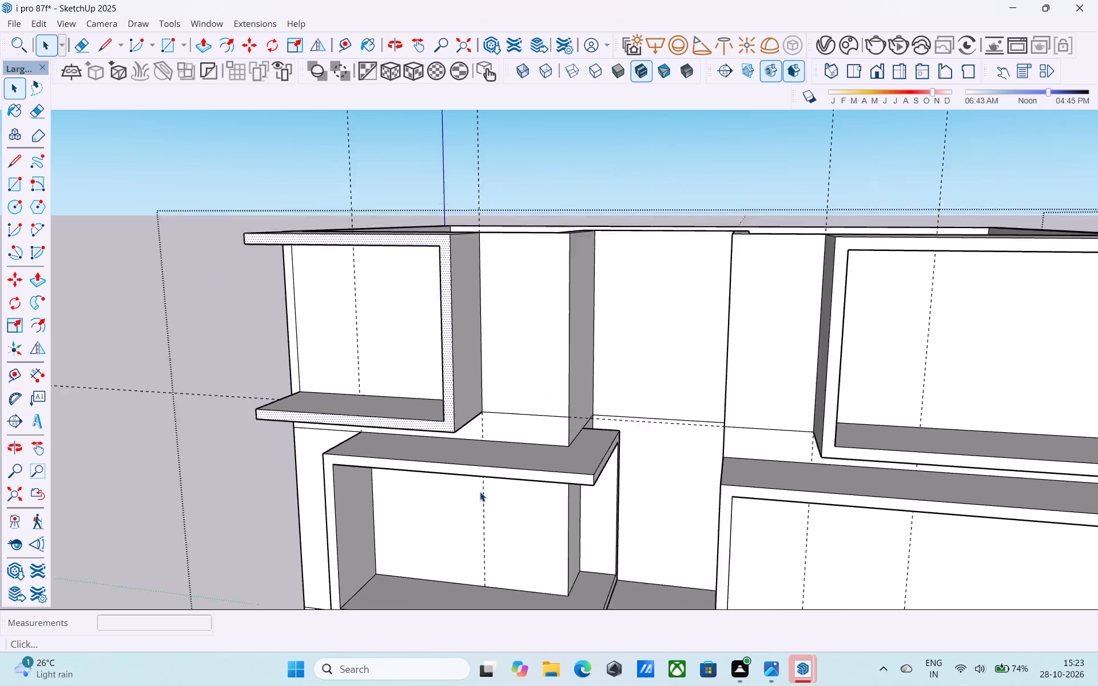
scroll(480, 492, "down", 2)
middle_click_drag(474, 500, 706, 405)
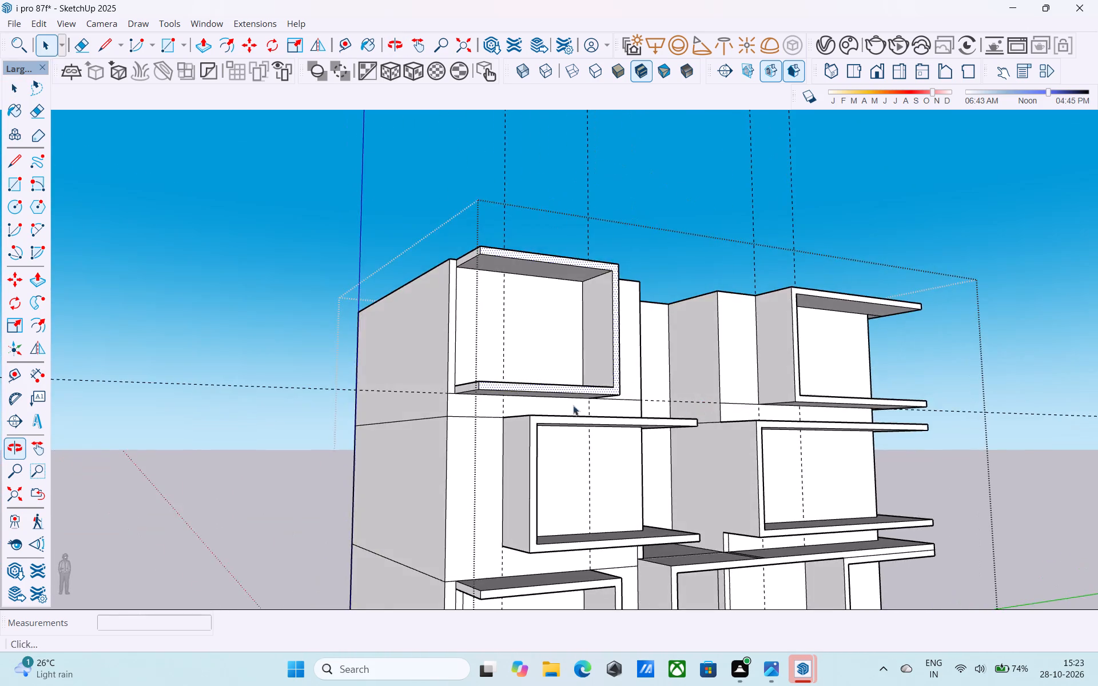
scroll(539, 411, "down", 3)
middle_click_drag(538, 412, 441, 413)
scroll(433, 413, "down", 3)
middle_click_drag(627, 421, 616, 437)
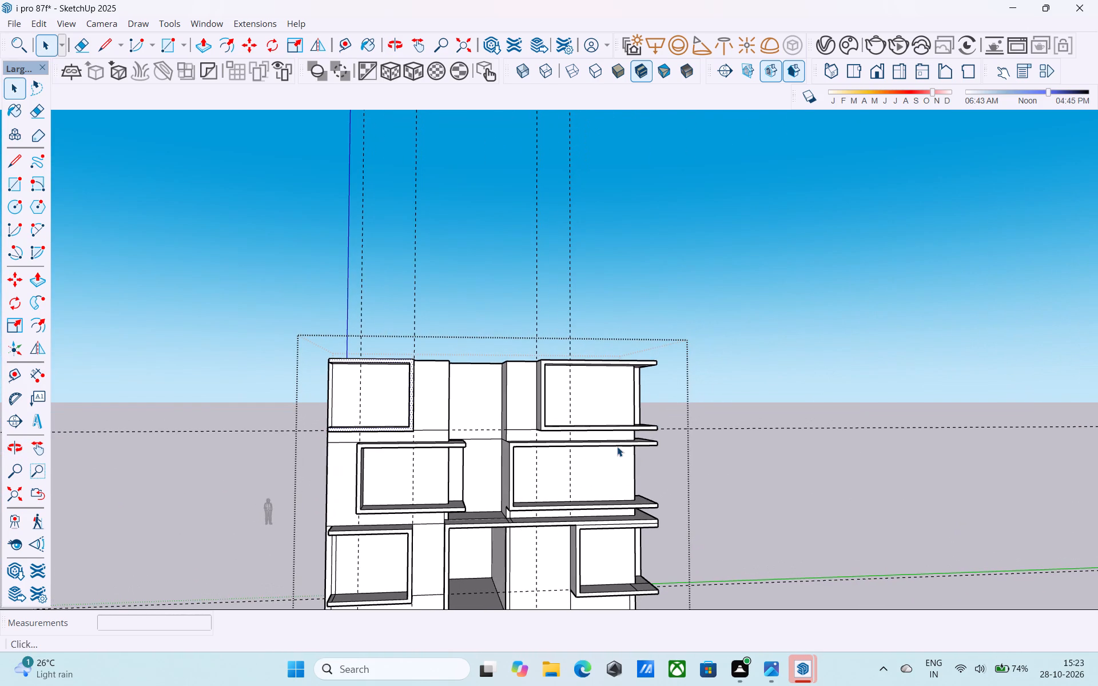
middle_click_drag(617, 446, 607, 379)
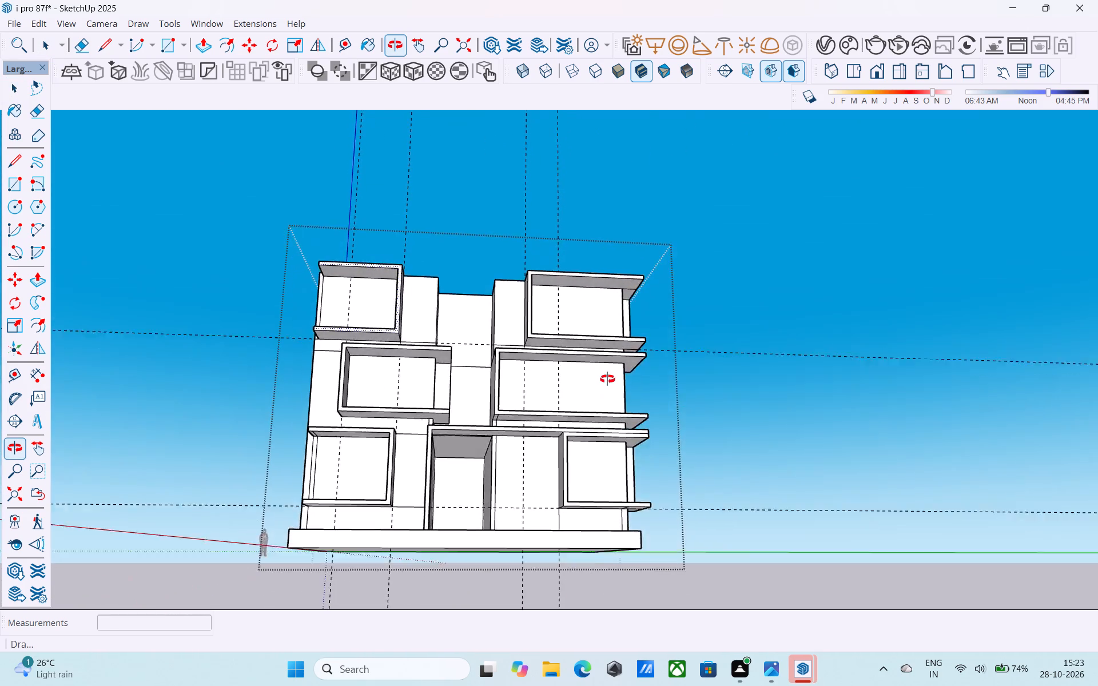
middle_click_drag(607, 379, 560, 377)
scroll(663, 378, "down", 1)
middle_click_drag(663, 383, 609, 420)
scroll(438, 379, "up", 3)
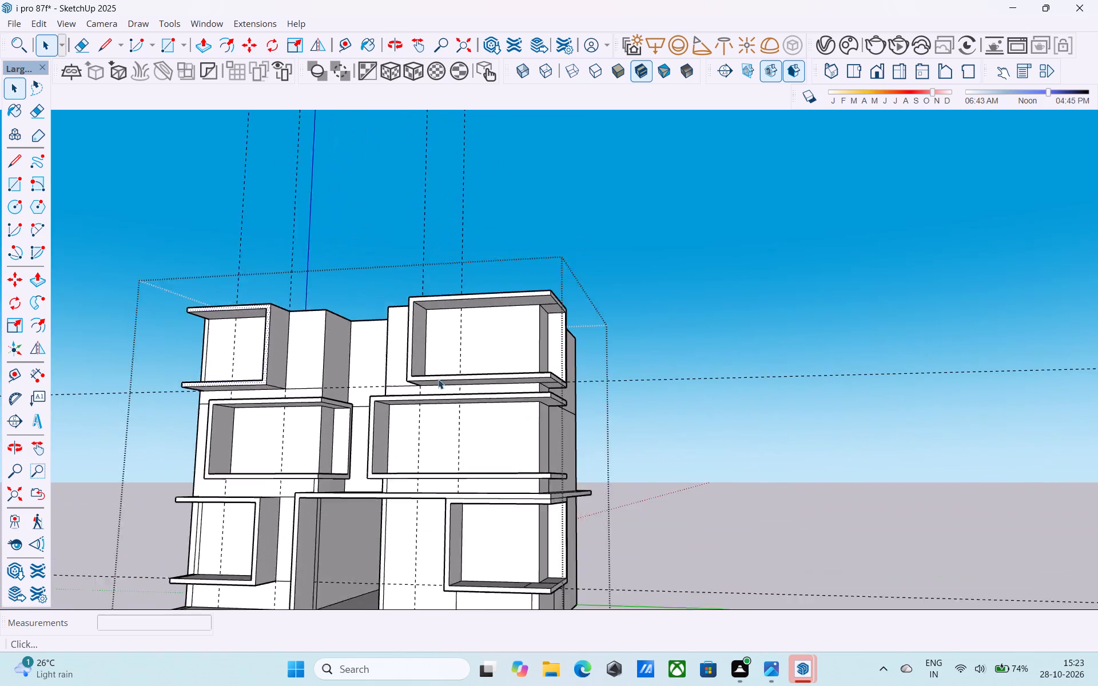
scroll(438, 379, "up", 1)
middle_click_drag(508, 413, 534, 322)
scroll(538, 350, "up", 3)
scroll(548, 361, "down", 1)
middle_click_drag(547, 377, 584, 397, "shift")
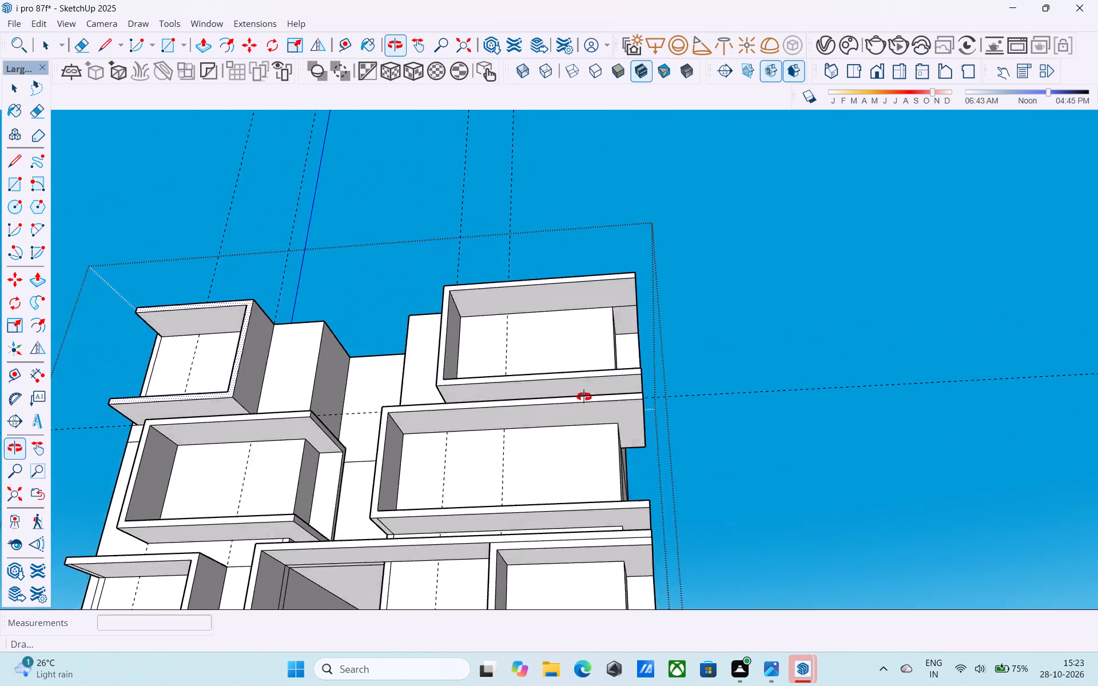
middle_click_drag(584, 397, 506, 493, "shift")
scroll(497, 482, "down", 4)
middle_click_drag(536, 438, 533, 262, "shift")
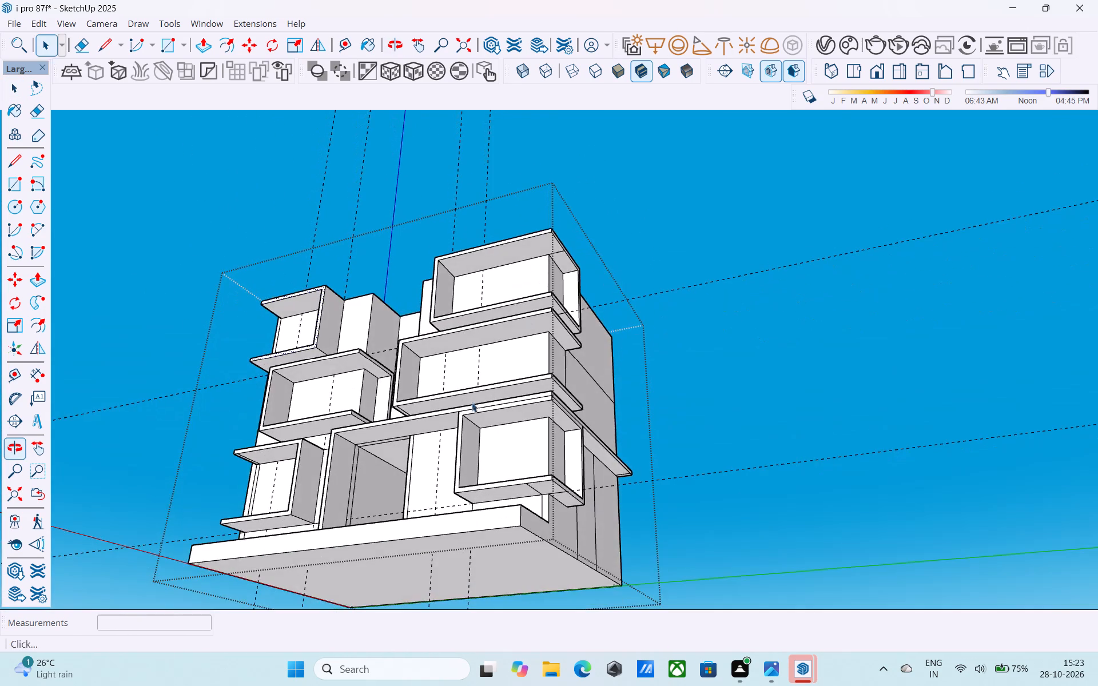
middle_click_drag(423, 438, 638, 501, "shift")
middle_click_drag(568, 500, 460, 528, "shift")
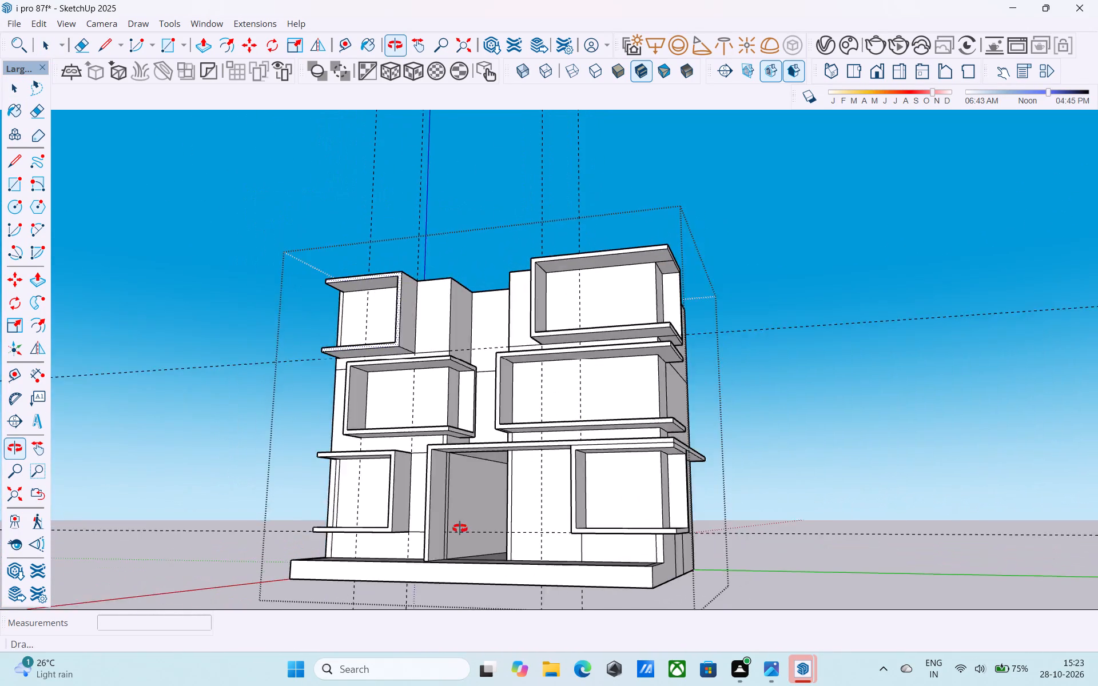
middle_click_drag(460, 528, 441, 558, "shift")
scroll(525, 469, "up", 4)
scroll(527, 426, "down", 4)
middle_click_drag(526, 424, 534, 549, "shift")
middle_click_drag(473, 373, 471, 436)
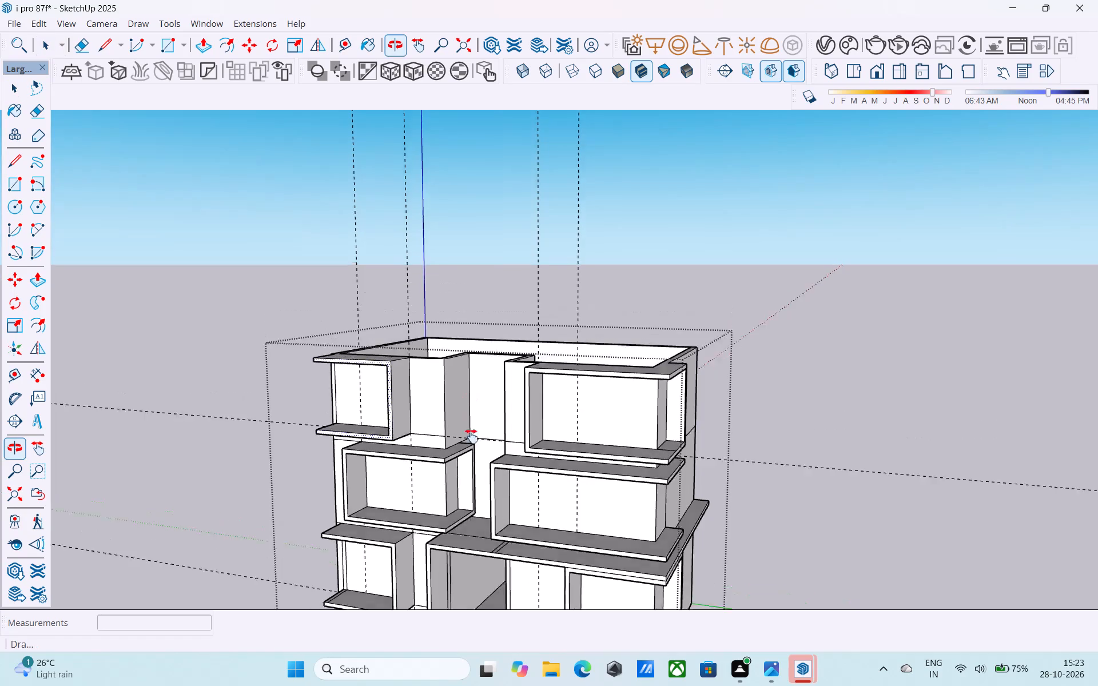
middle_click_drag(471, 436, 461, 548)
middle_click_drag(545, 481, 564, 506)
Draw the wall's outer front and 5' side edges across the corner-wrapping frame's top, and erase the surplus segment beyond their meeting point.
key("l")
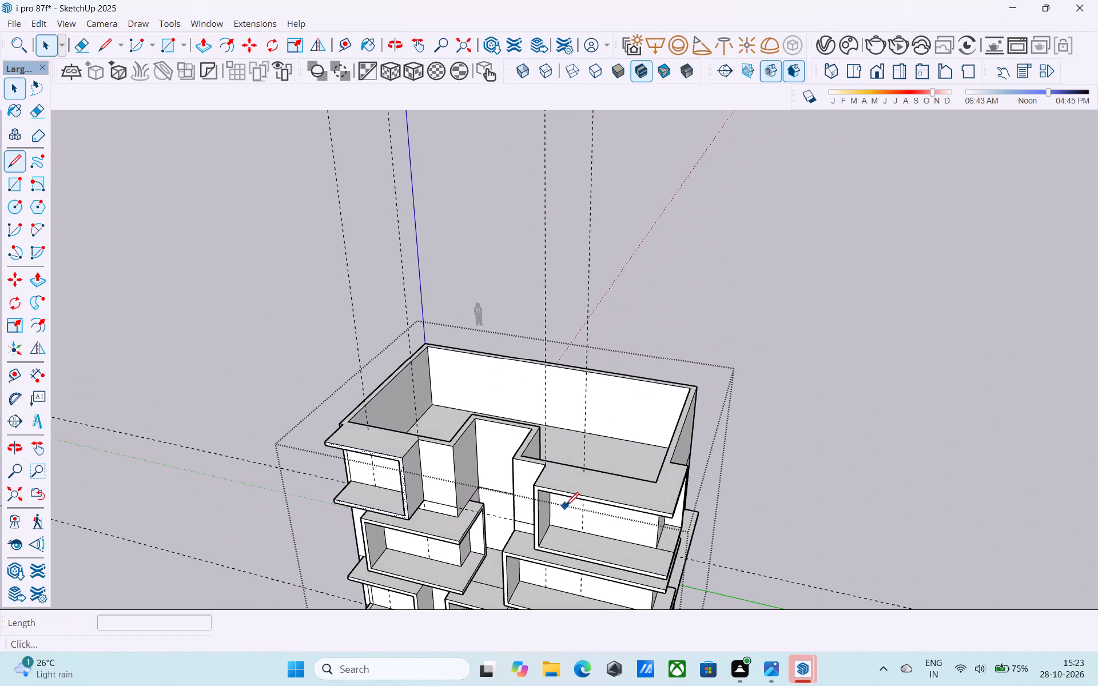
scroll(556, 490, "up", 11)
left_click(538, 441)
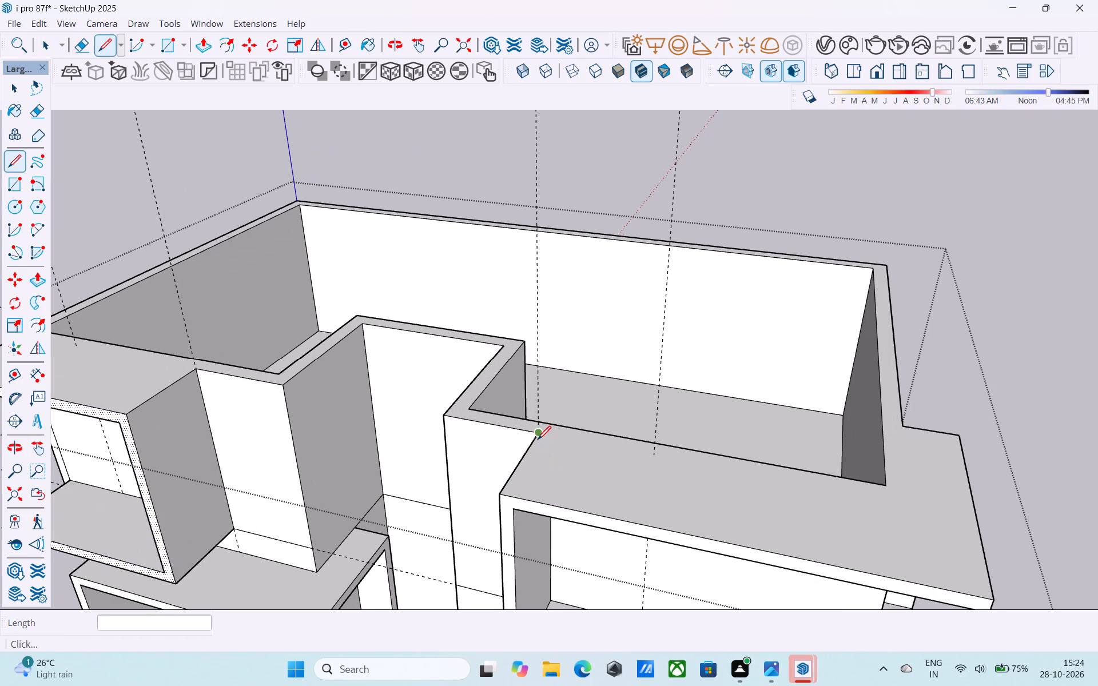
left_click(976, 513)
left_click(901, 426)
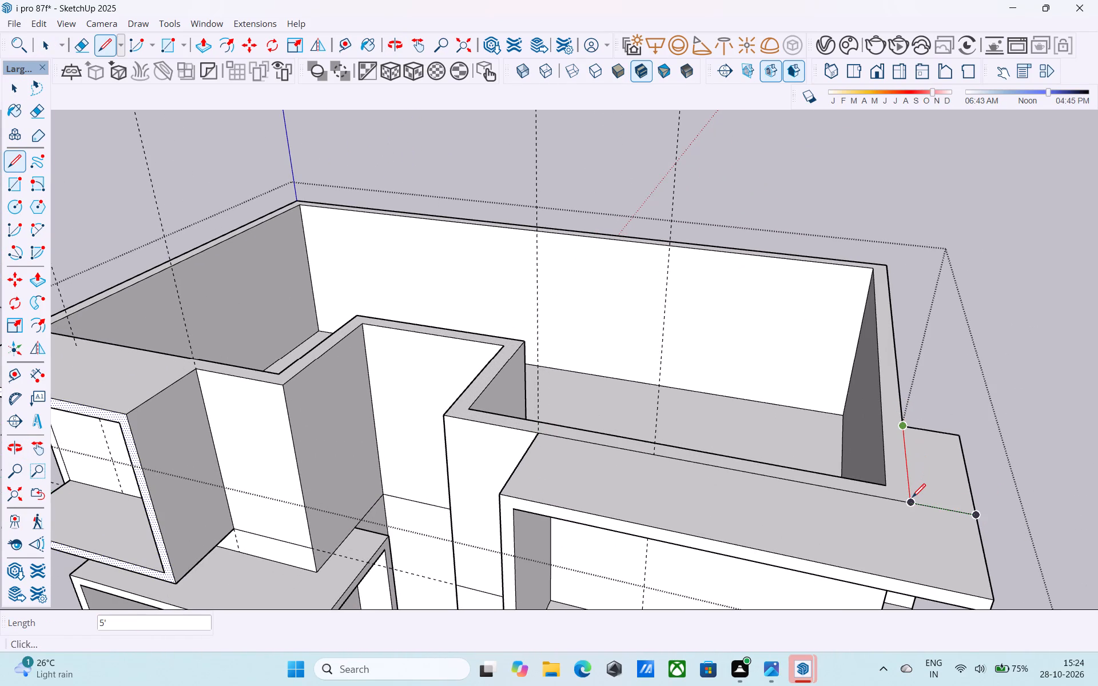
left_click(912, 498)
key("e")
left_click_drag(913, 500, 918, 508)
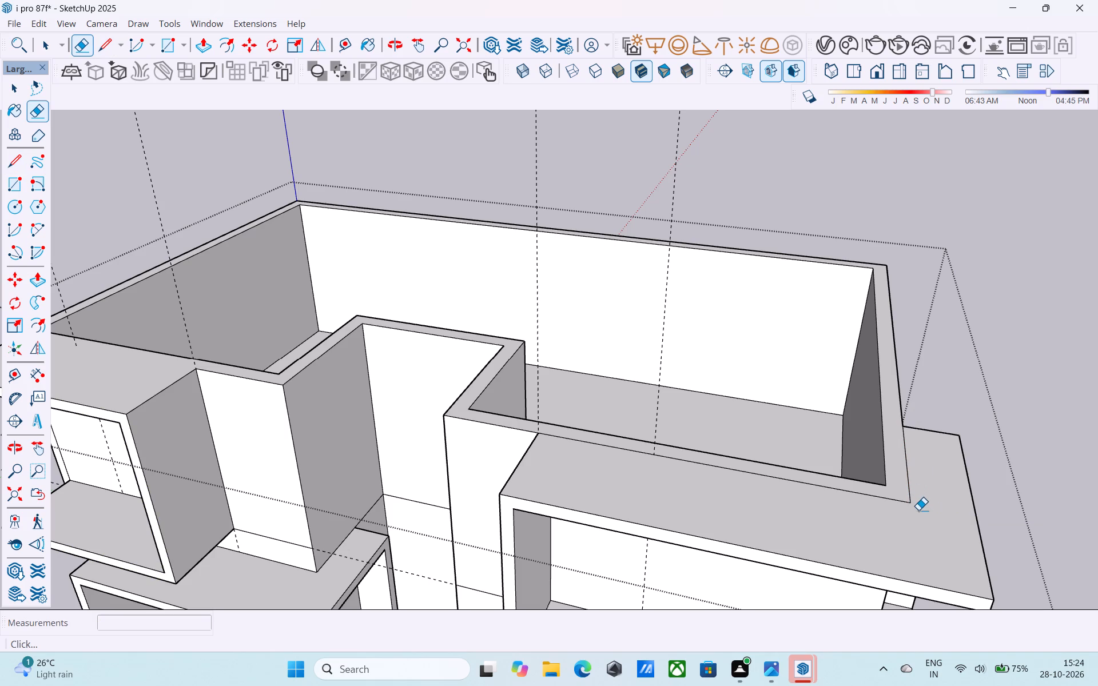
Close the storey's open top with a rectangle from the inner back corner to the recess-side inner wall corner, and erase the dividing line.
scroll(909, 506, "down", 4)
middle_click_drag(909, 506, 233, 516)
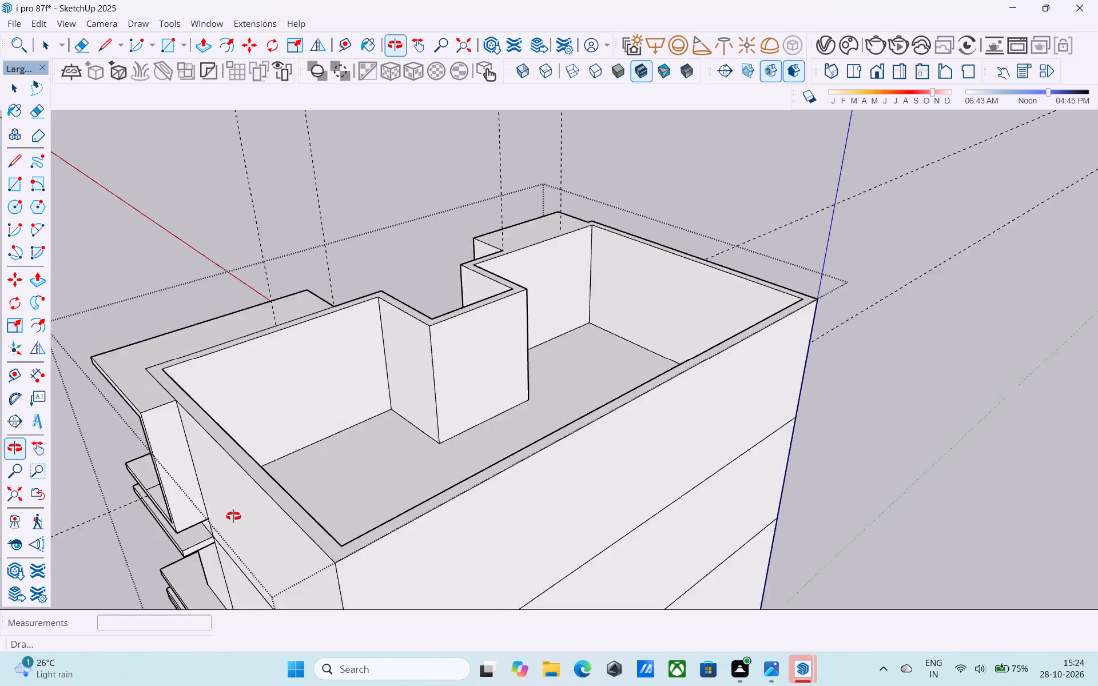
middle_click_drag(233, 516, 639, 409)
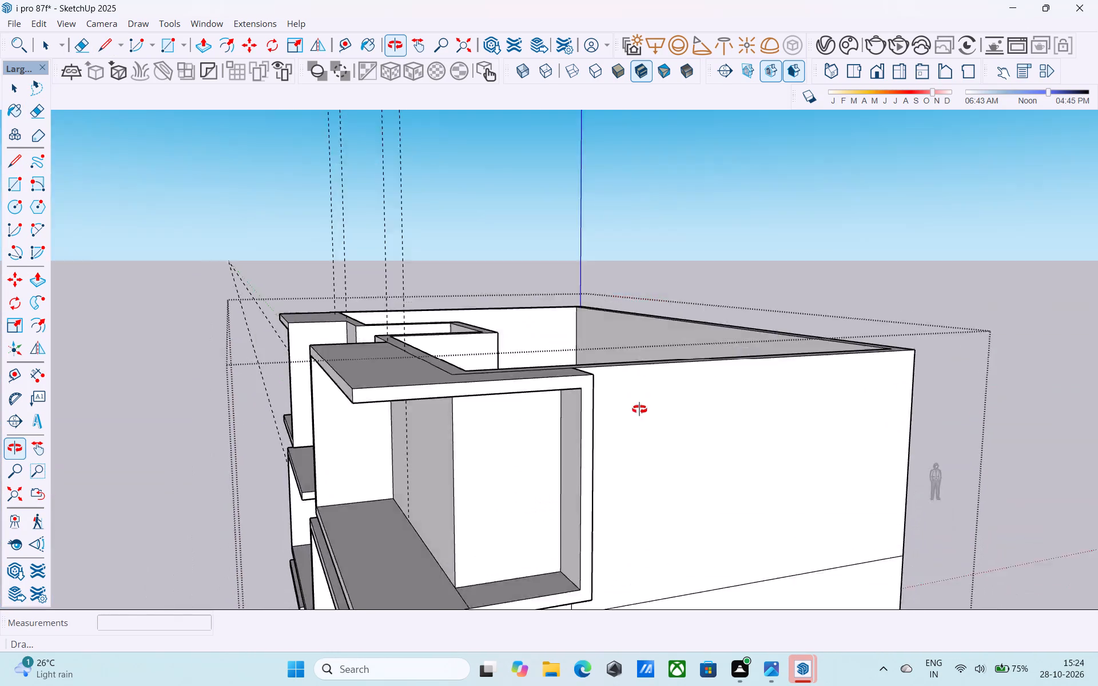
middle_click_drag(639, 409, 687, 508)
scroll(570, 428, "down", 4)
middle_click_drag(570, 432, 595, 502, "shift")
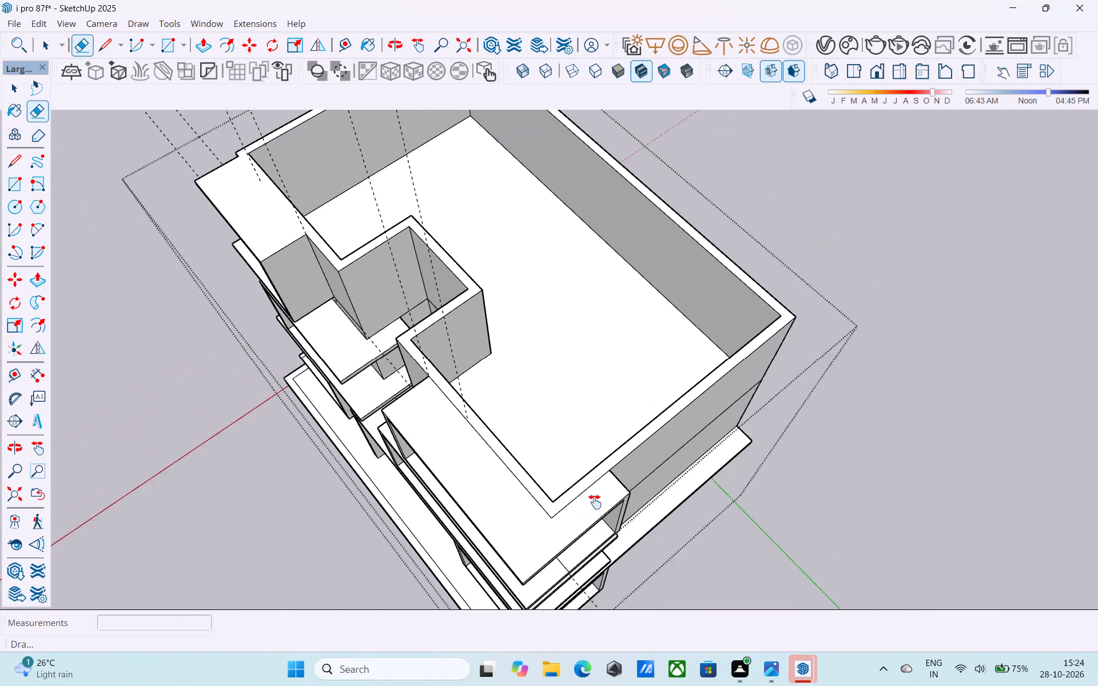
middle_click_drag(595, 502, 620, 544, "shift")
middle_click_drag(622, 305, 635, 436, "shift")
middle_click_drag(635, 435, 612, 389)
key("r")
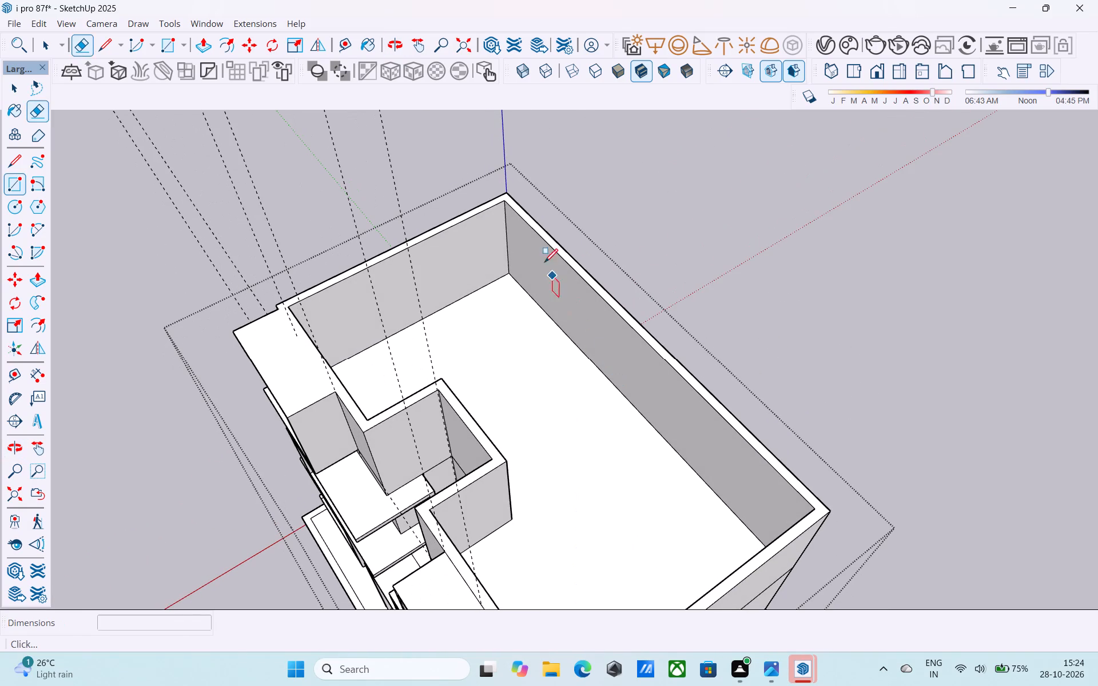
left_click(509, 201)
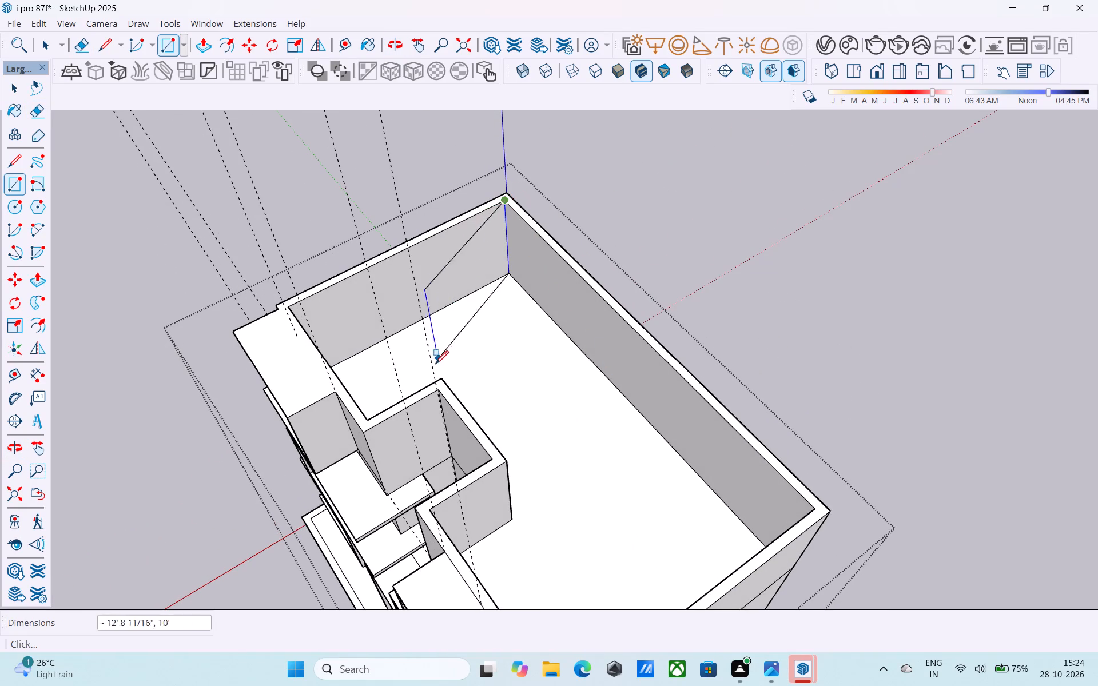
left_click(368, 424)
middle_click_drag(372, 410, 379, 378)
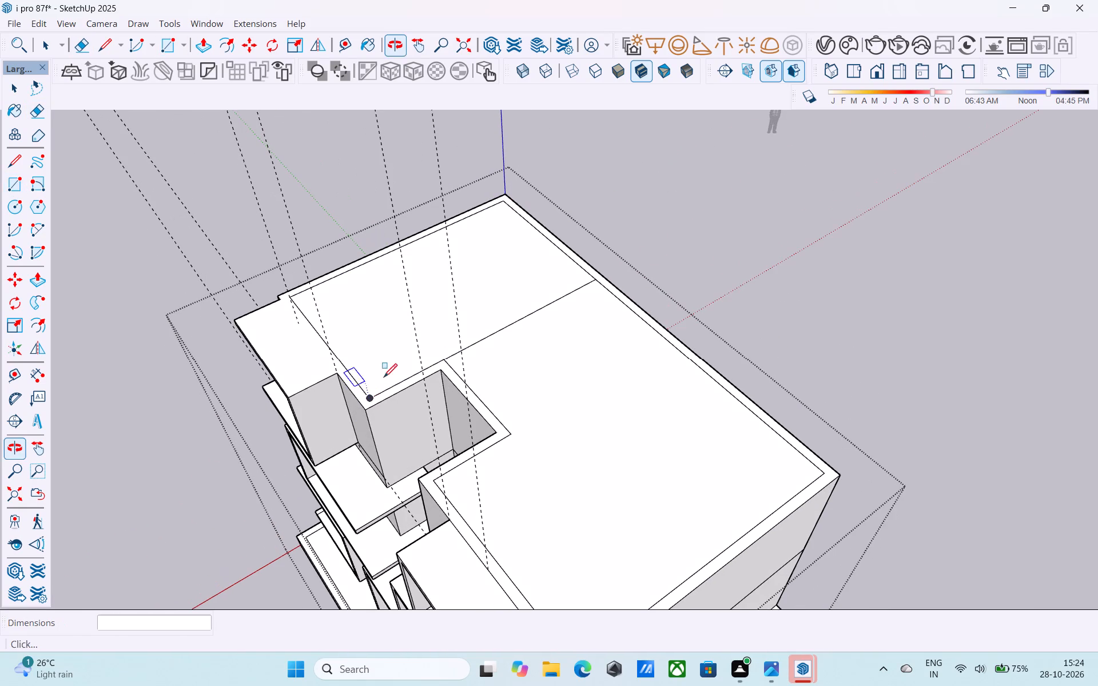
key("e")
left_click(487, 340)
Reverse the face that closes the storey's open top.
key("space")
left_click(484, 335)
right_click(484, 335)
right_click_drag(483, 336, 489, 361)
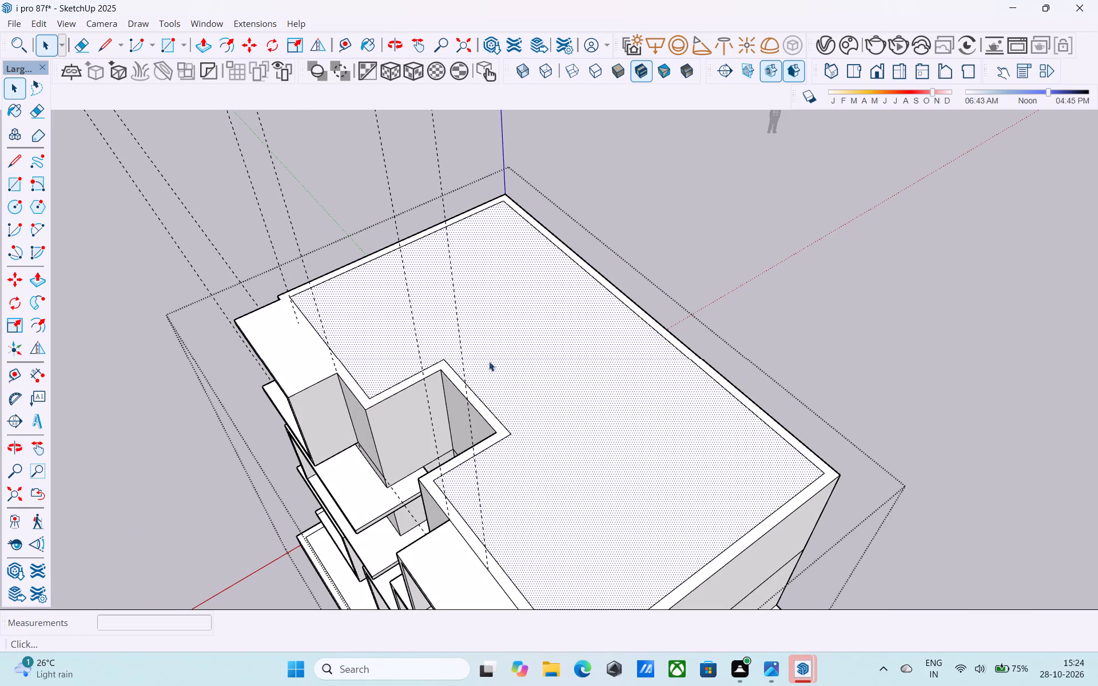
right_click_drag(489, 361, 489, 372)
middle_click_drag(397, 612, 391, 596)
right_click(606, 495)
left_click(647, 342)
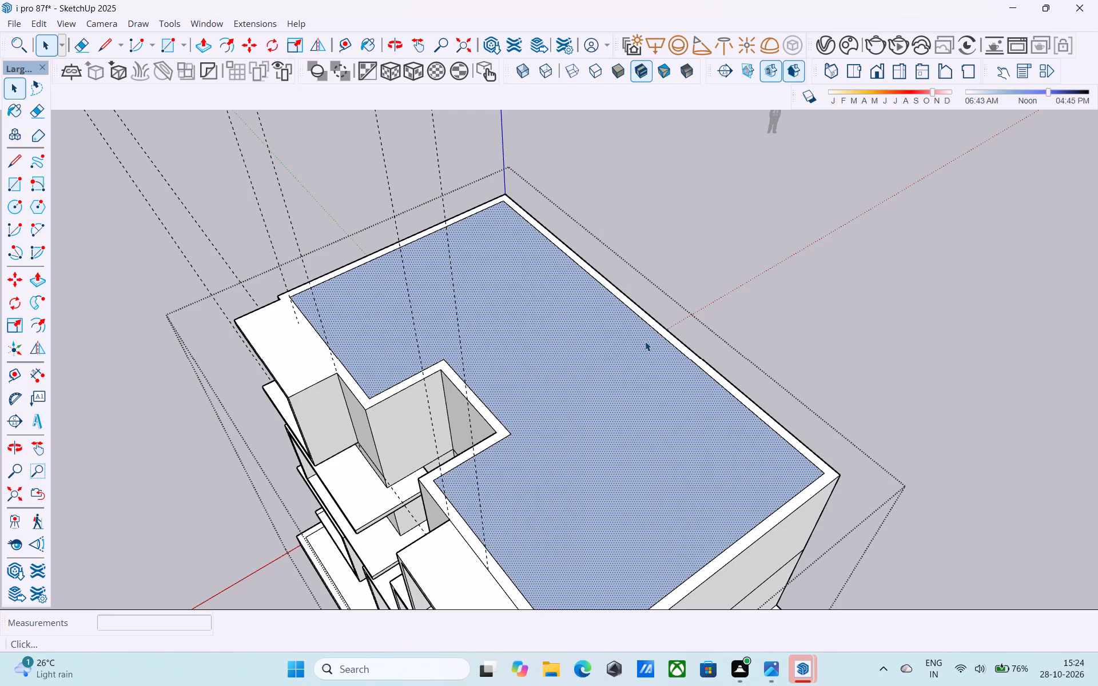
Draw a 10' 3" line along the wall's outer edge, separating the wall top from the adjoining facade frame's top.
scroll(653, 338, "down", 5)
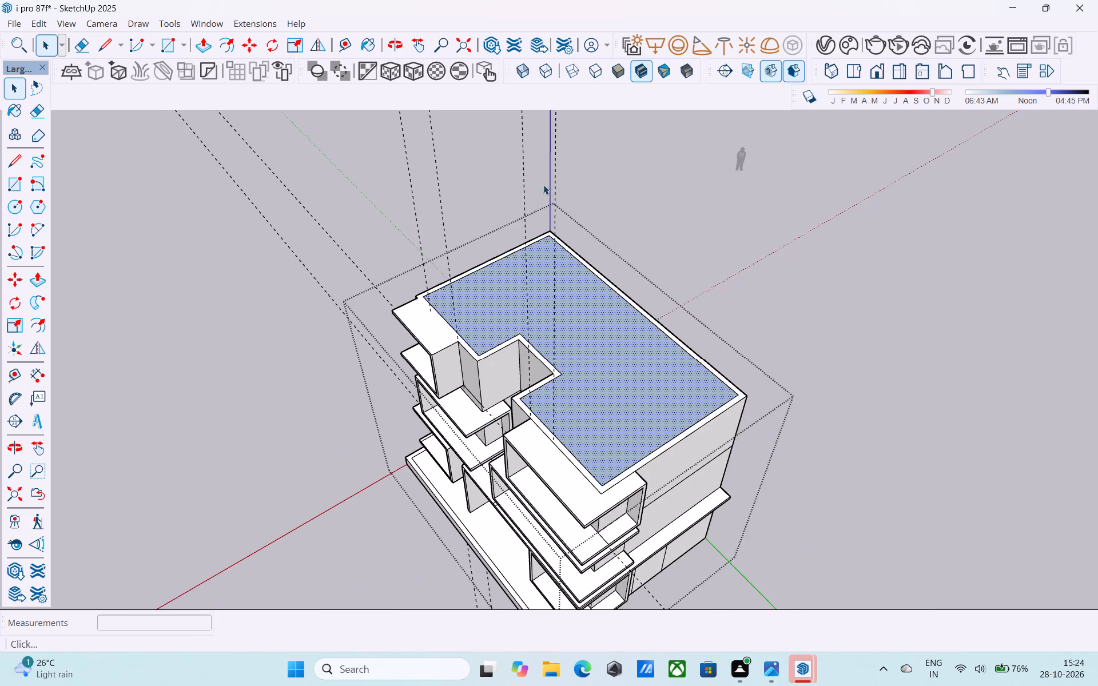
scroll(543, 185, "down", 3)
middle_click_drag(455, 315, 342, 320)
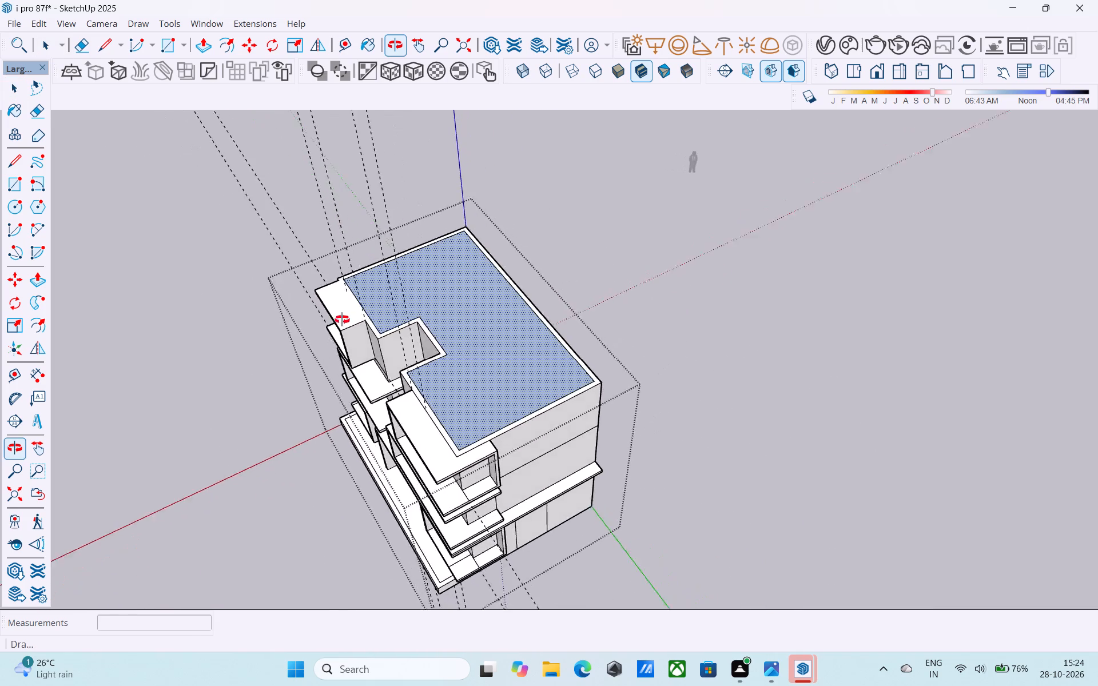
middle_click_drag(342, 320, 291, 308)
scroll(312, 296, "up", 10)
middle_click_drag(337, 269, 398, 293)
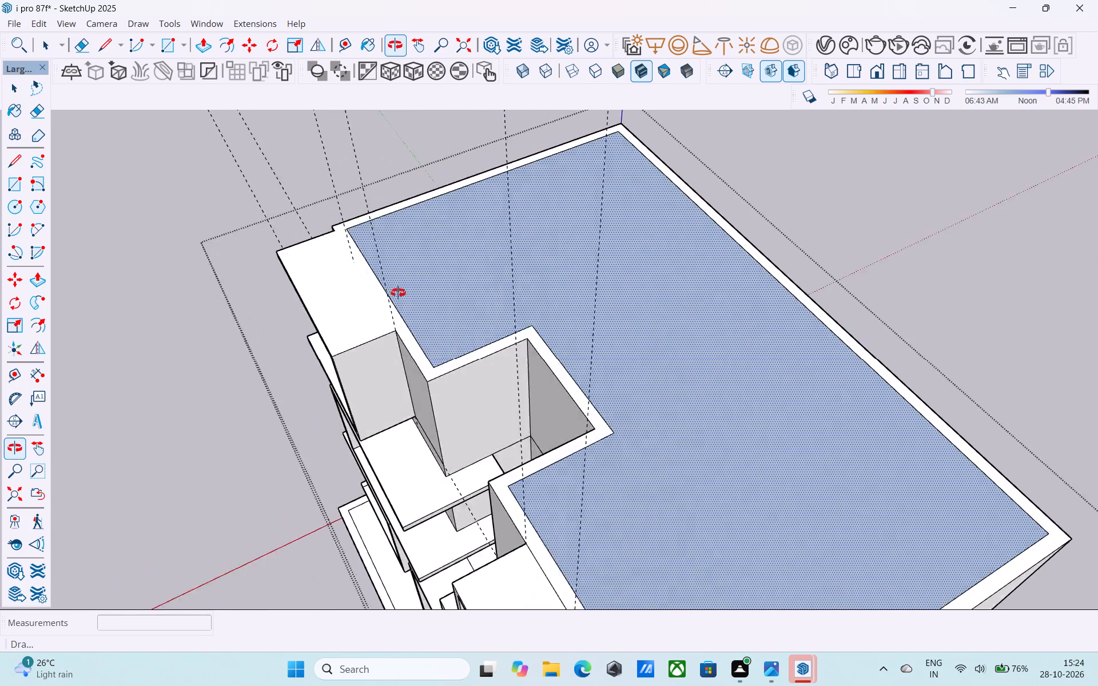
middle_click_drag(398, 293, 512, 337)
key("l")
scroll(483, 469, "up", 5)
left_click(486, 373)
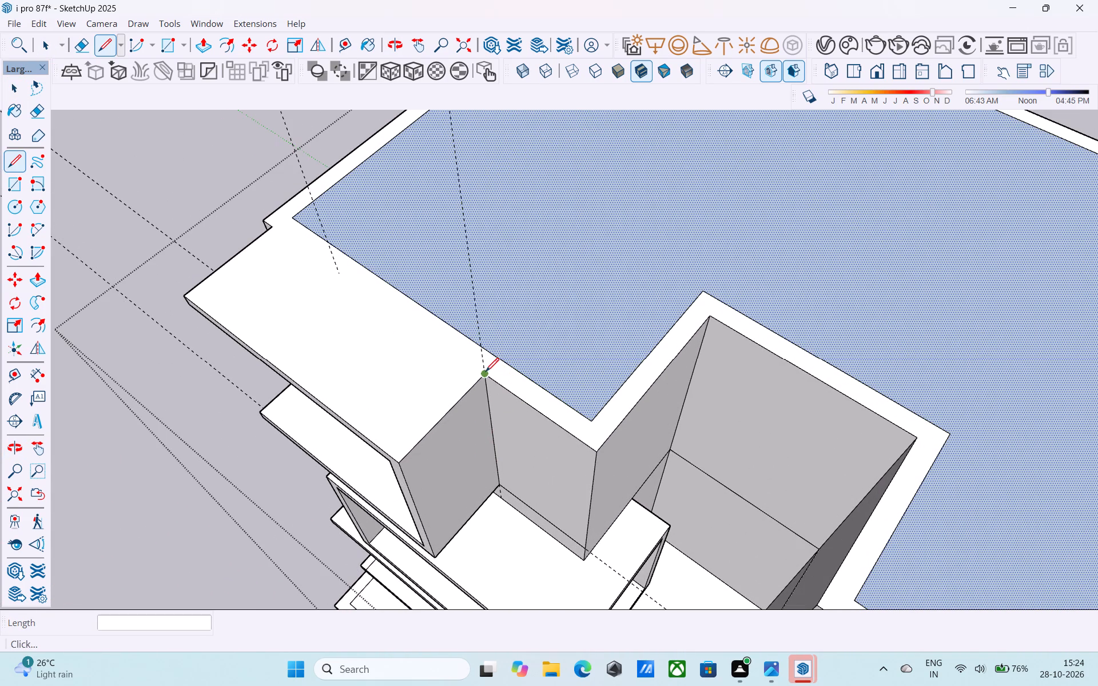
left_click(274, 226)
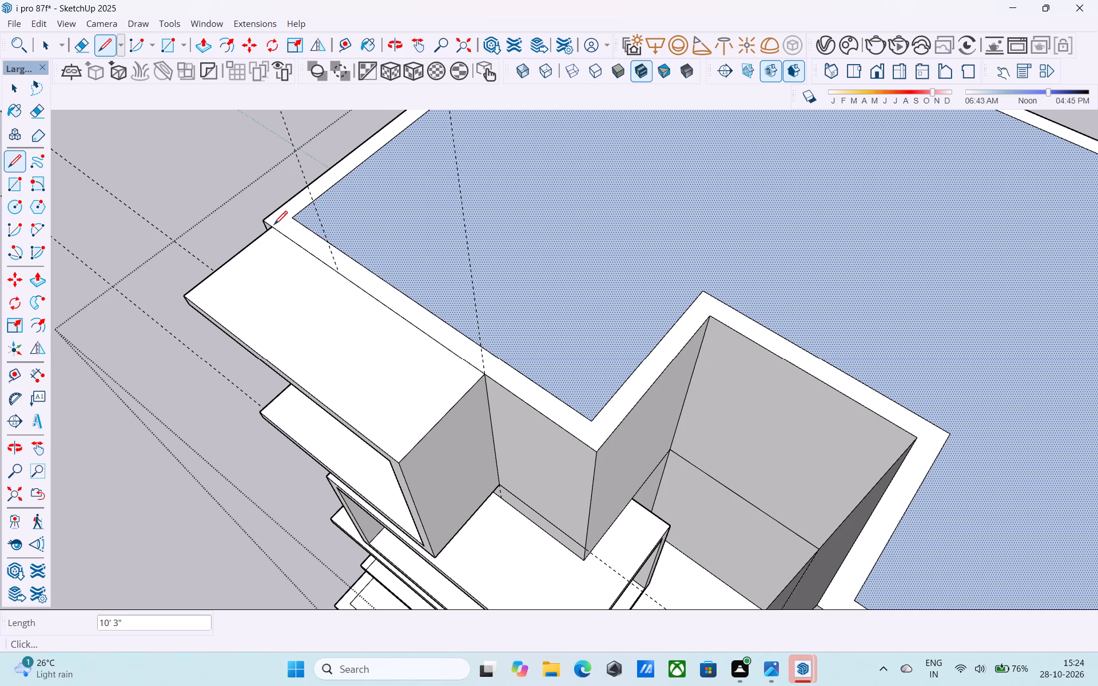
Draw a 6" vertical line up from the inner wall corner beside the facade recess.
scroll(273, 237, "down", 5)
middle_click_drag(270, 241, 276, 226)
middle_click_drag(387, 214, 364, 281, "shift")
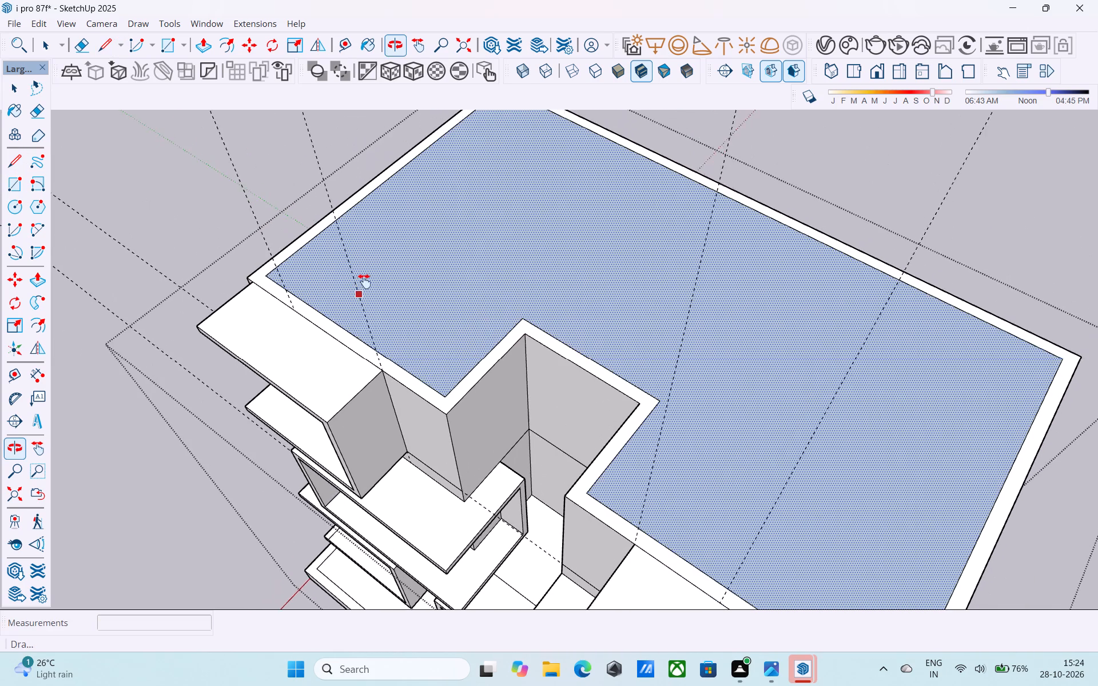
middle_click_drag(364, 281, 364, 285, "shift")
middle_click_drag(425, 291, 407, 329, "shift")
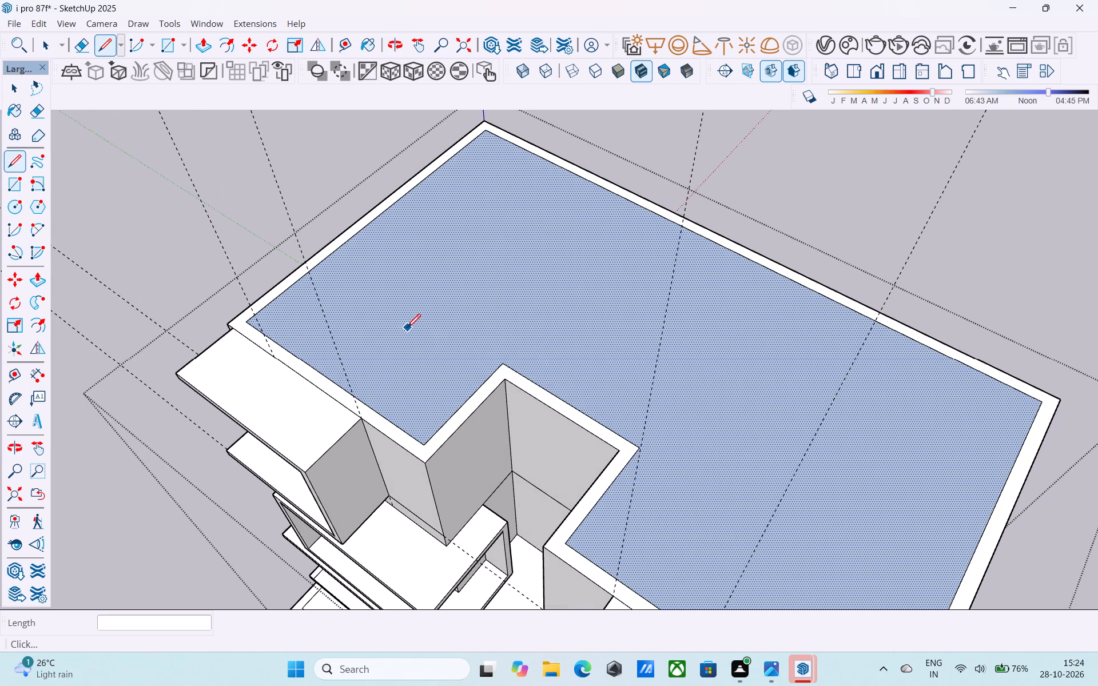
key("l")
left_click(425, 446)
type("6\"")
key("Return")
Draw a 6" vertical line up from the storey's inner back corner.
key("l")
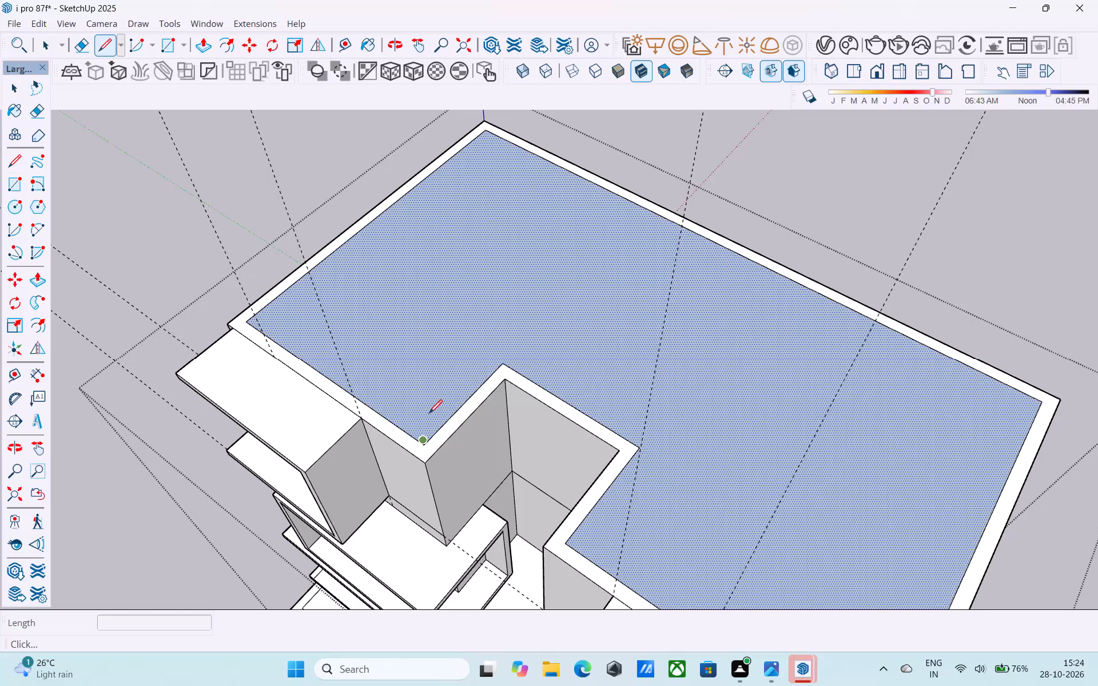
middle_click_drag(419, 397, 370, 432, "shift")
scroll(431, 320, "up", 8)
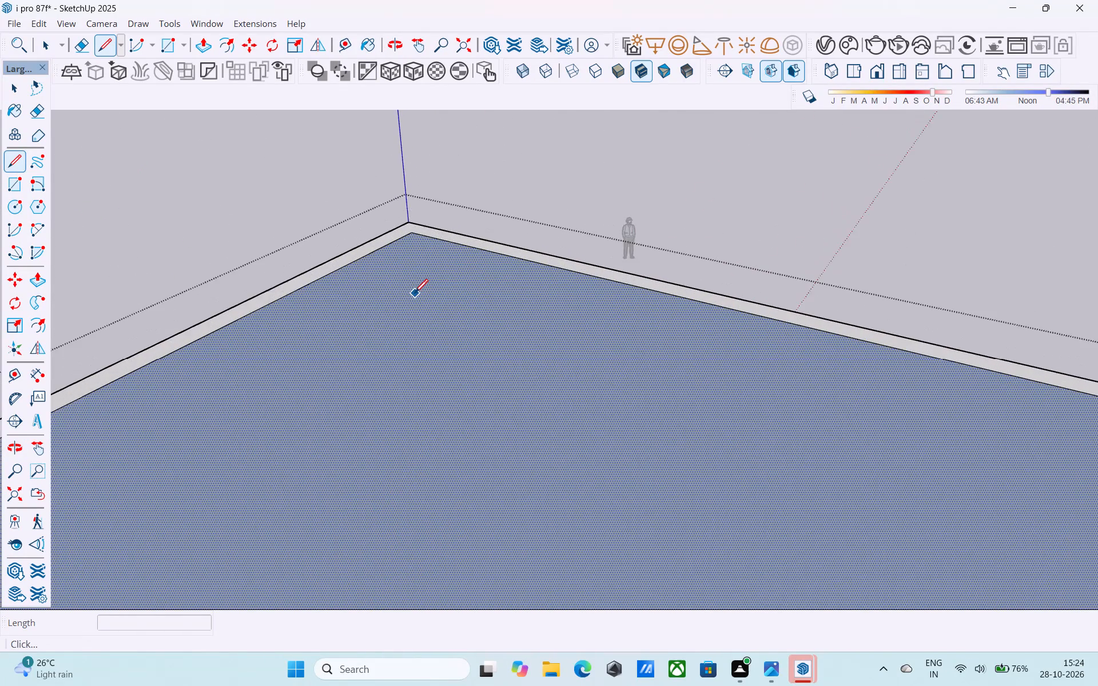
scroll(415, 294, "up", 4)
middle_click_drag(407, 239, 445, 376)
left_click(447, 336)
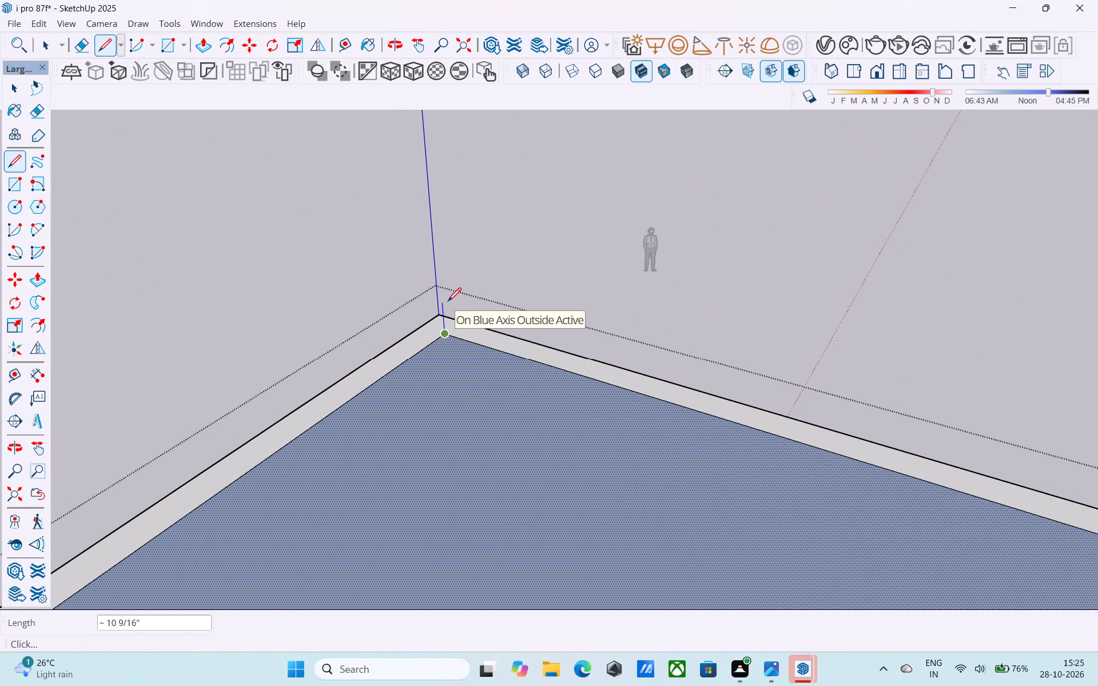
type("6\"")
key("Return")
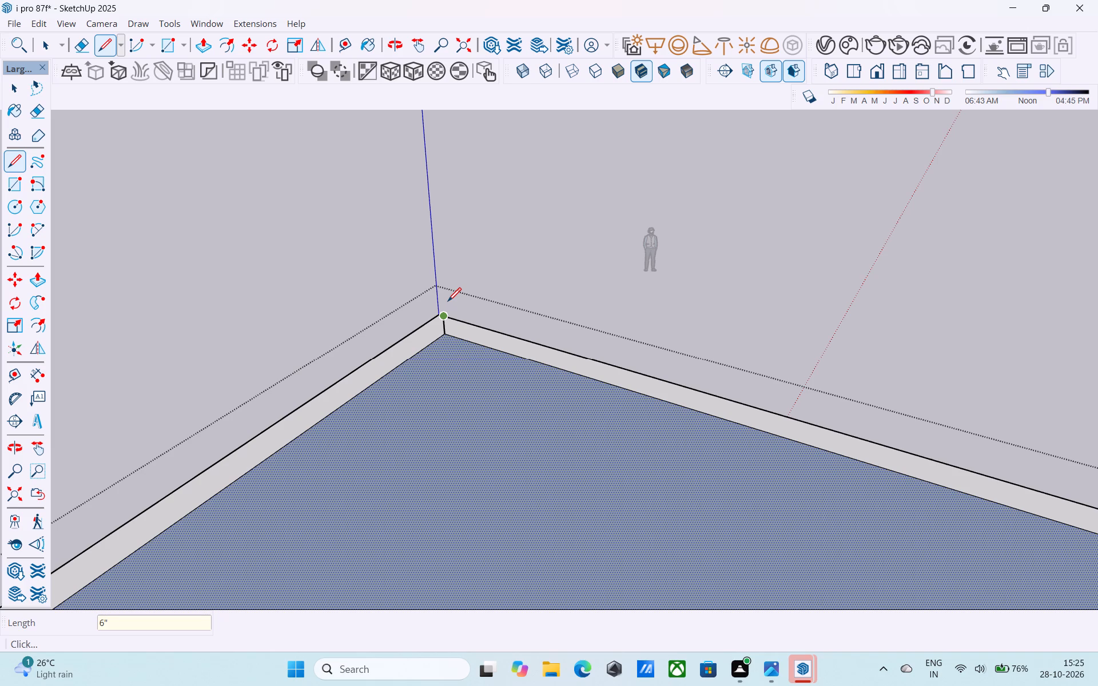
Draw a raised rectangle between the upper ends of the two 6" vertical lines.
key("r")
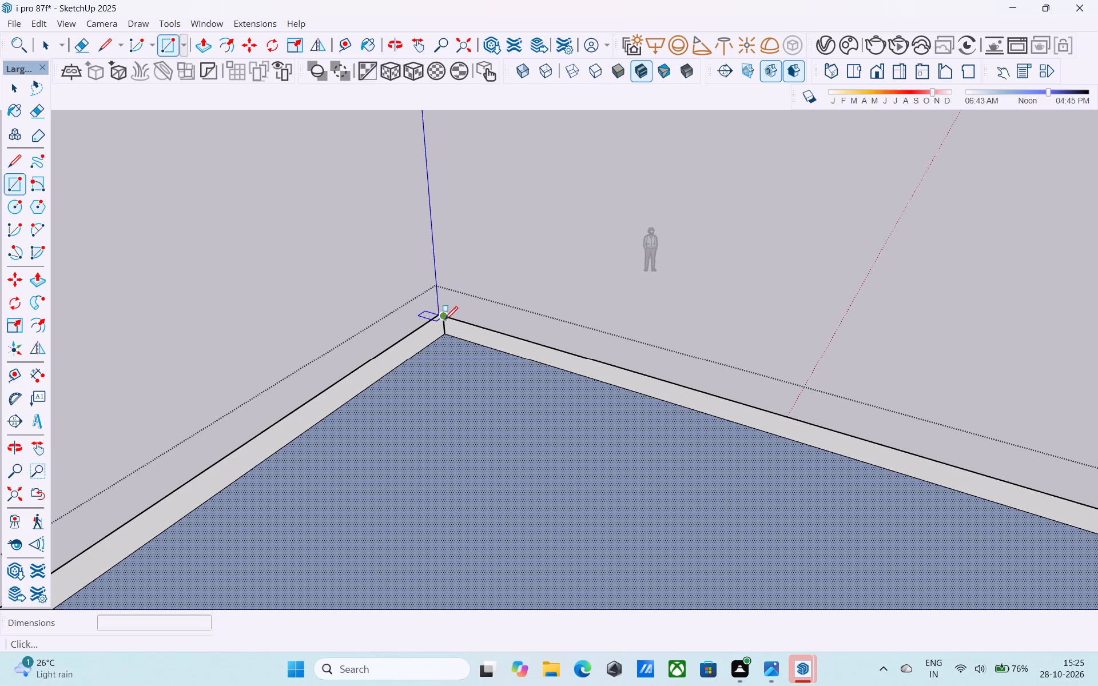
left_click(443, 318)
scroll(432, 217, "down", 15)
scroll(366, 464, "up", 5)
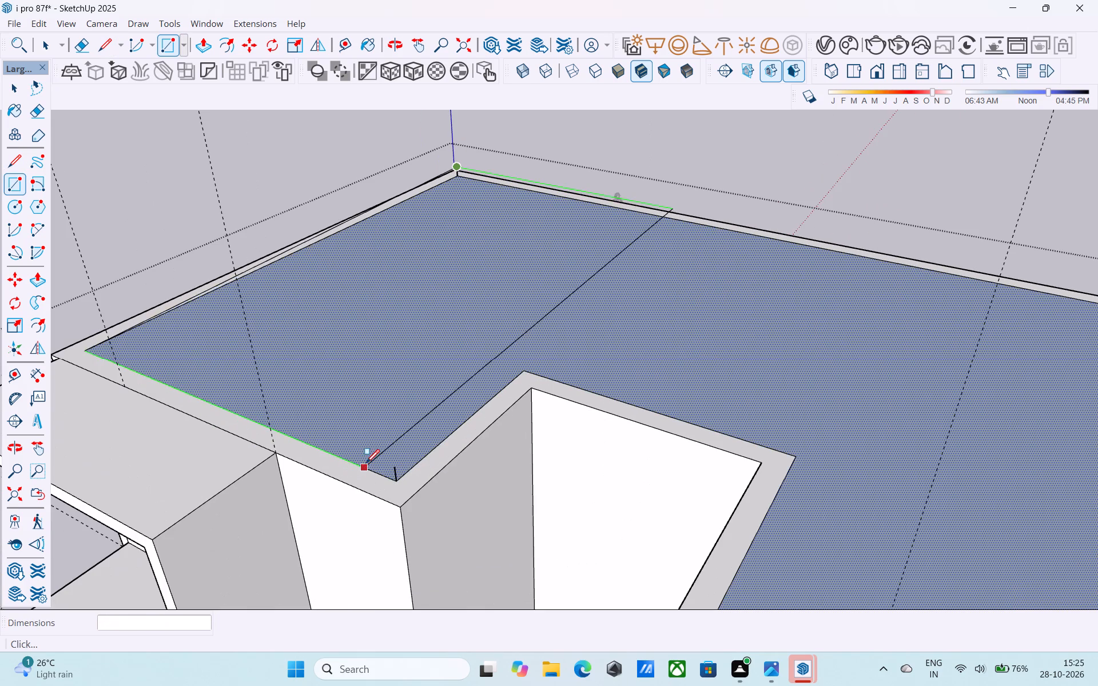
left_click(392, 465)
Connect the raised rectangle's outer front corner down to the inner wall corner with a vertical edge.
scroll(394, 461, "down", 3)
middle_click_drag(394, 460, 395, 454)
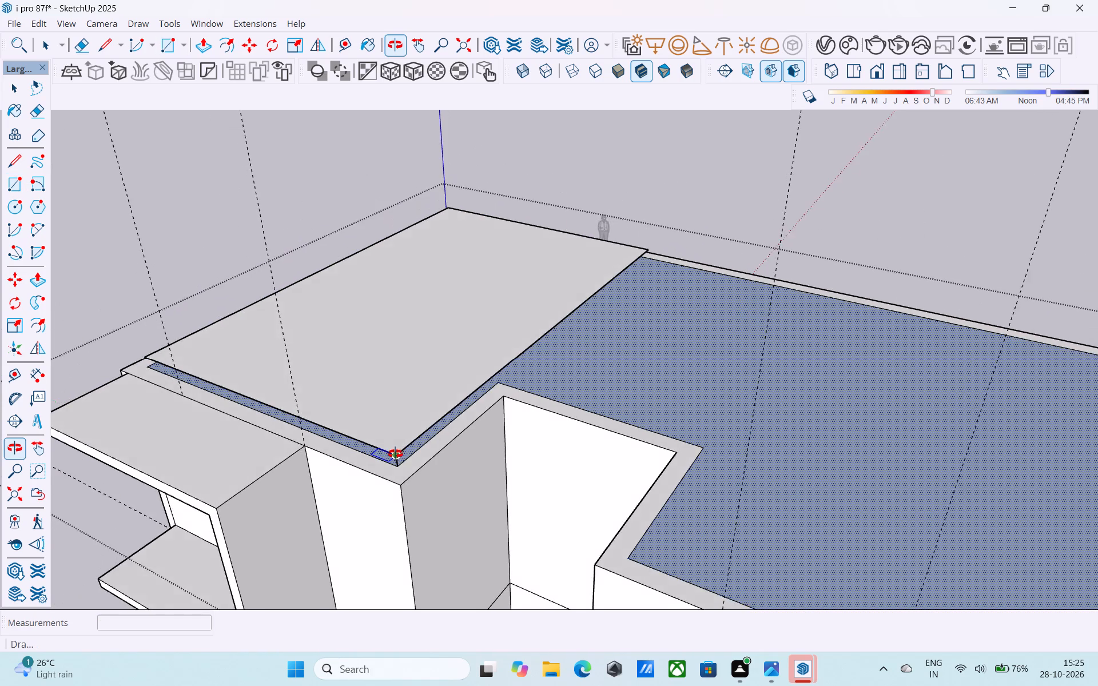
middle_click_drag(395, 454, 562, 443)
middle_click_drag(384, 431, 518, 446)
key("l")
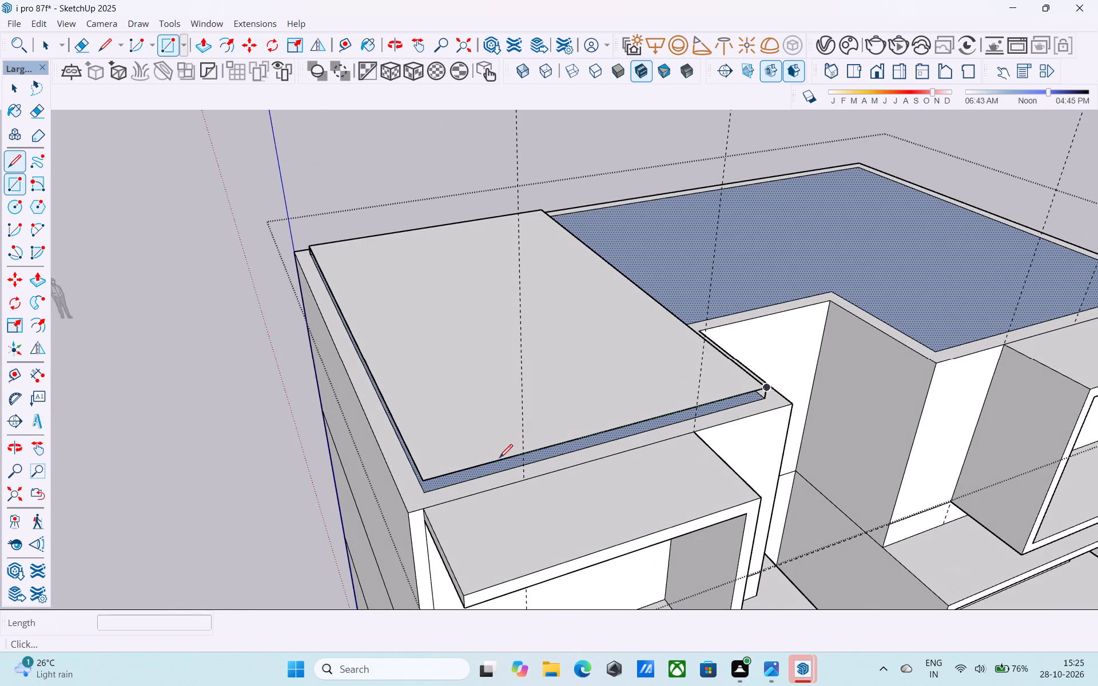
scroll(433, 493, "up", 7)
left_click(424, 490)
left_click(419, 471)
Connect the raised rectangle's remaining corner down to the back wall's inner edge with a 6" vertical edge.
scroll(479, 425, "down", 5)
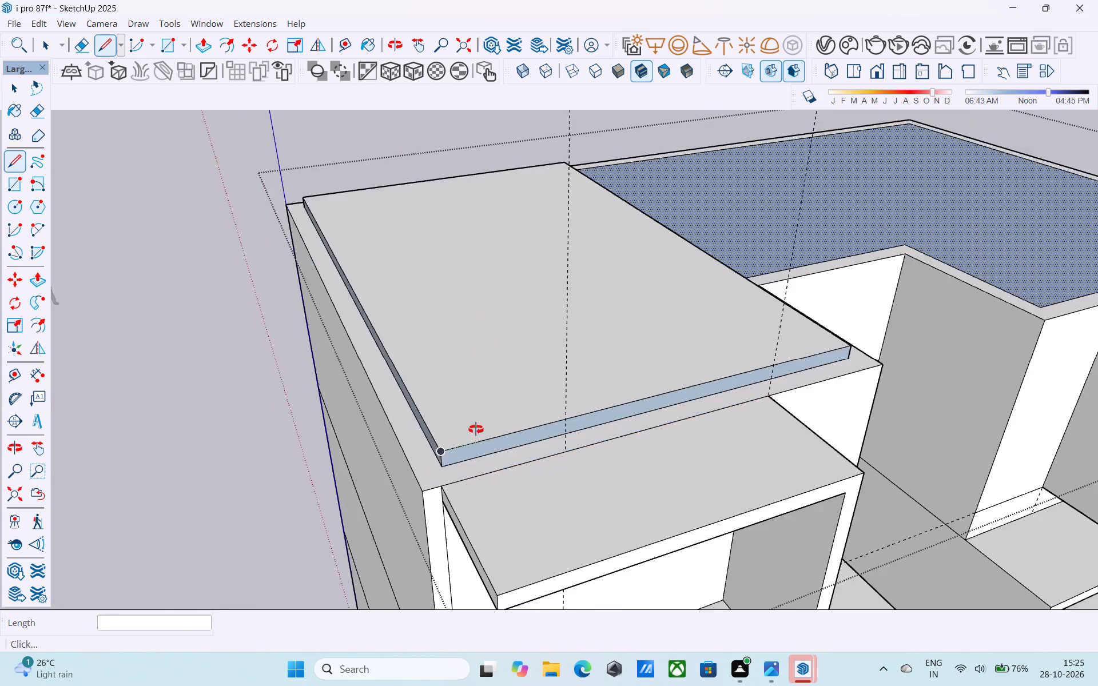
middle_click_drag(476, 429, 881, 436)
scroll(856, 401, "down", 4)
middle_click_drag(602, 440, 1053, 421)
scroll(620, 249, "up", 10)
middle_click_drag(533, 277, 588, 293)
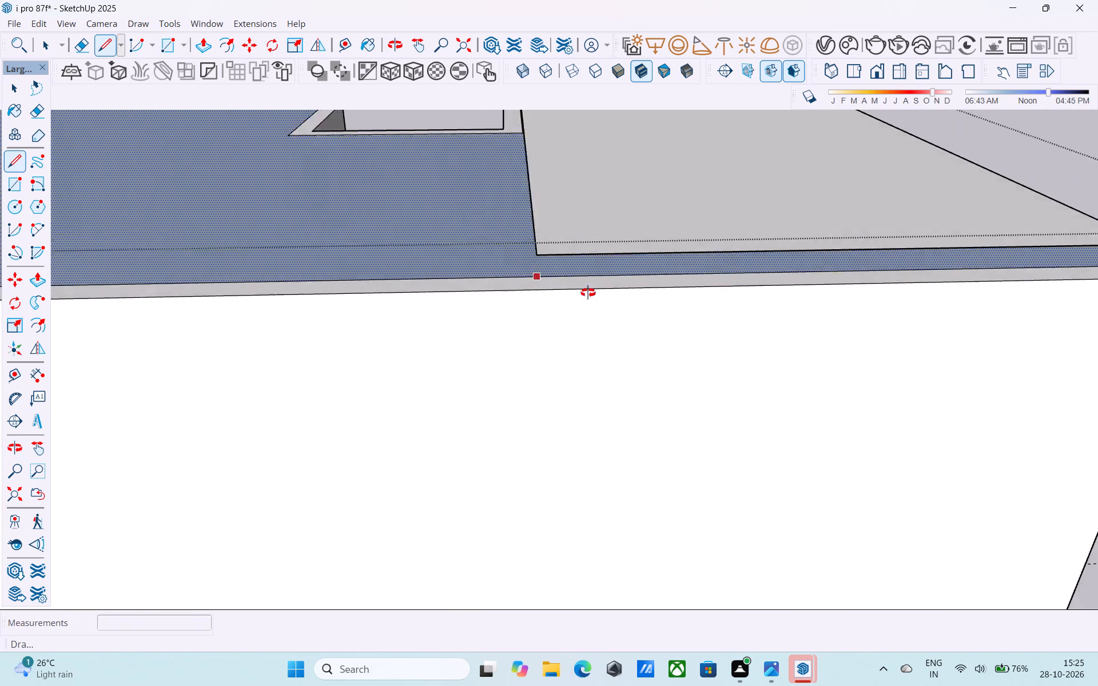
middle_click_drag(588, 293, 695, 330)
scroll(547, 302, "up", 3)
left_click(510, 246)
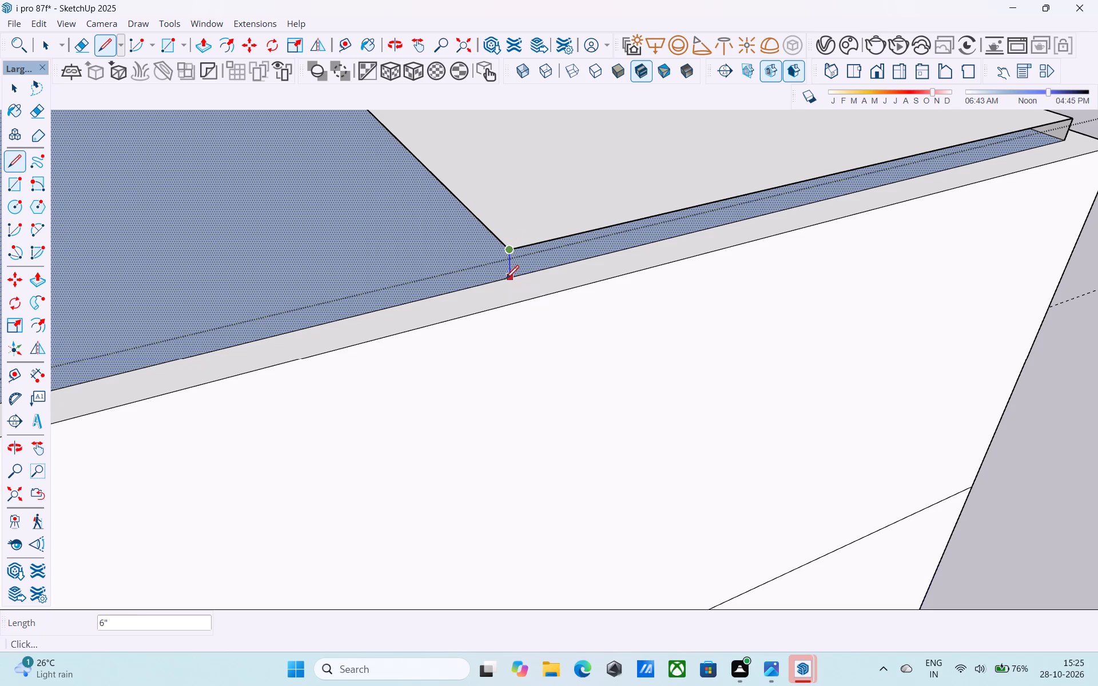
left_click(507, 280)
Draw the 21' 9" bottom edge from the back wall to the recess corner, closing the raised slab's inner side.
scroll(507, 280, "down", 2)
middle_click_drag(508, 280, 661, 448)
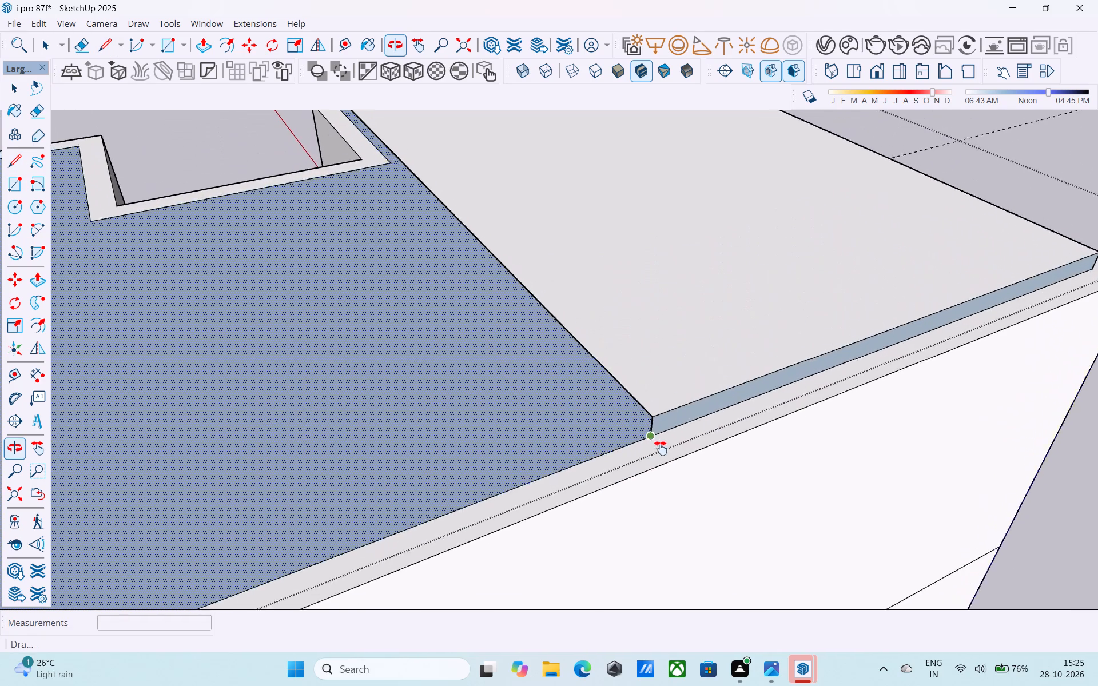
middle_click_drag(661, 448, 705, 433)
left_click(686, 476)
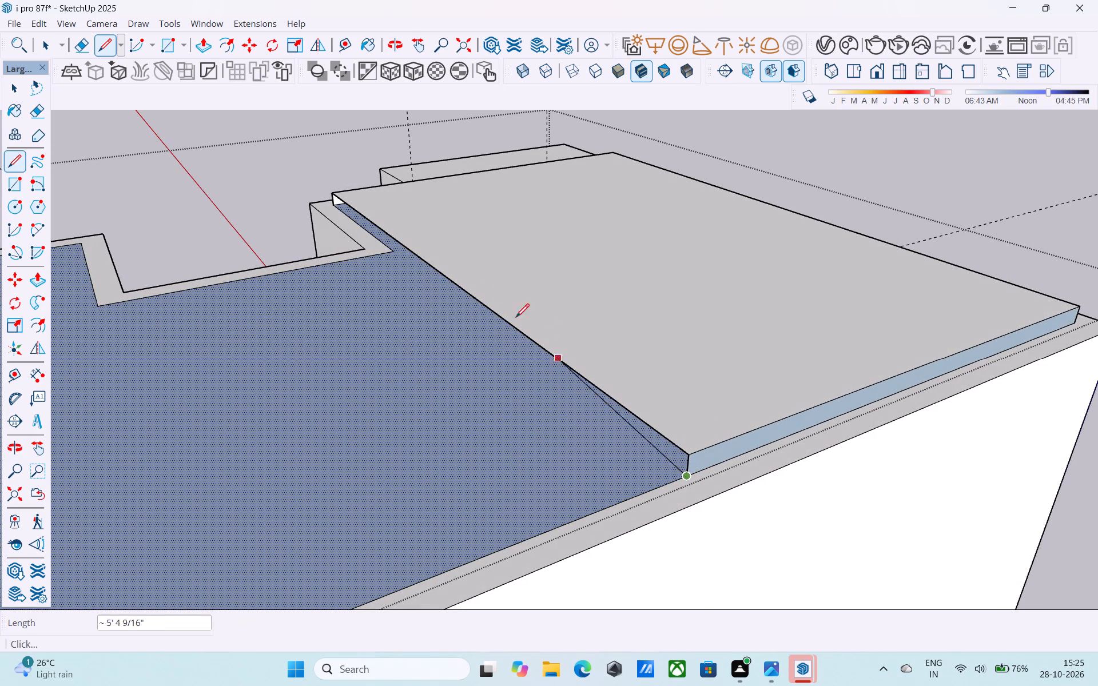
scroll(314, 206, "up", 8)
left_click(351, 209)
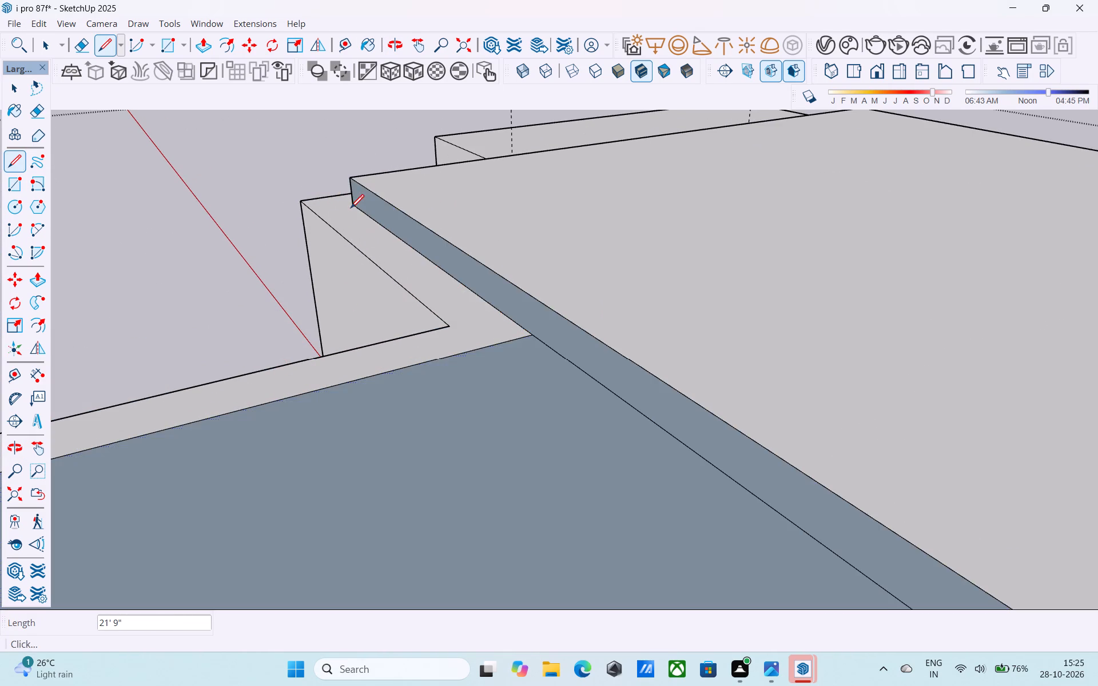
Reverse the raised slab's side faces toward the open roof area and along the back wall.
scroll(349, 210, "down", 20)
middle_click_drag(348, 213, 384, 217)
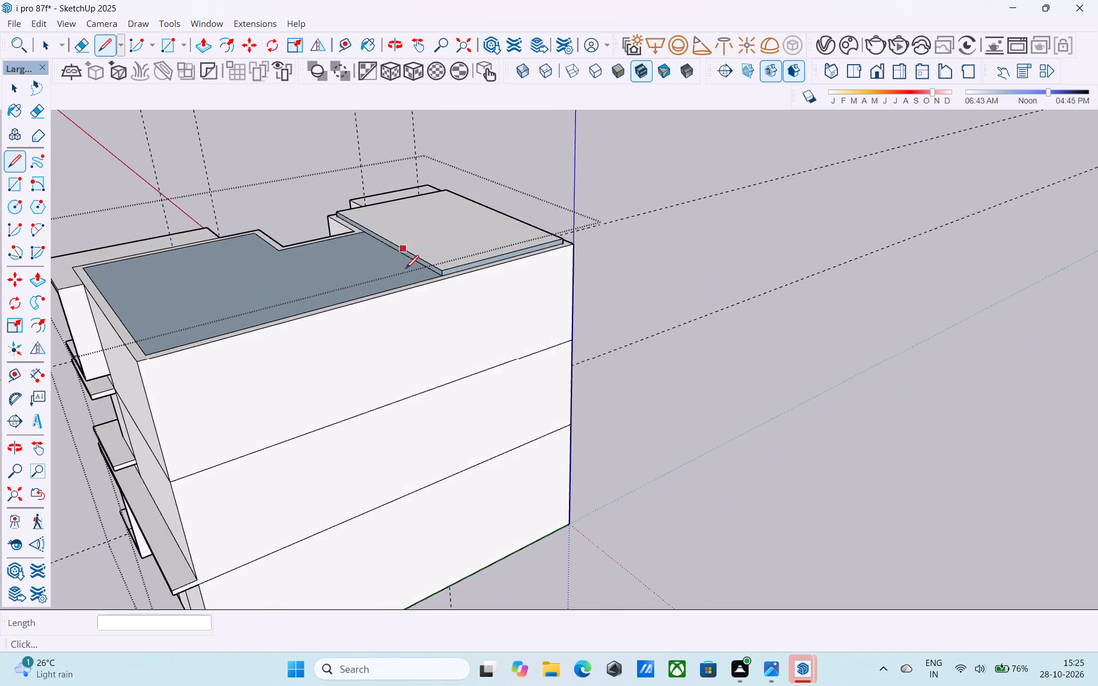
scroll(405, 273, "up", 5)
key("space")
scroll(475, 273, "up", 5)
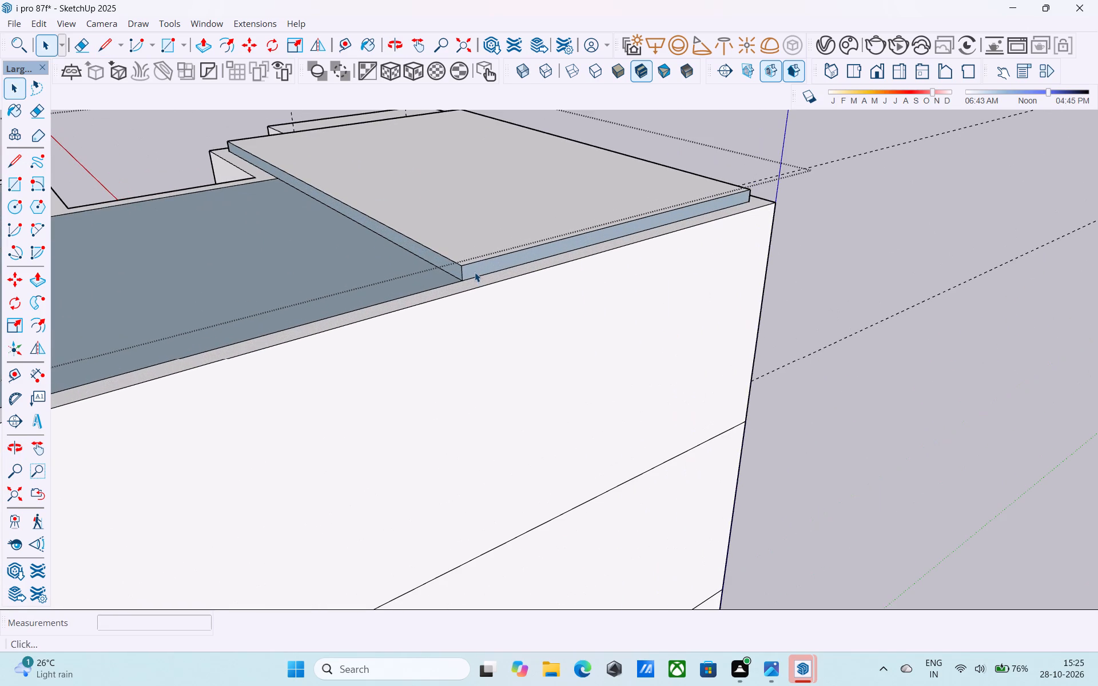
scroll(374, 249, "up", 6)
left_click(502, 277)
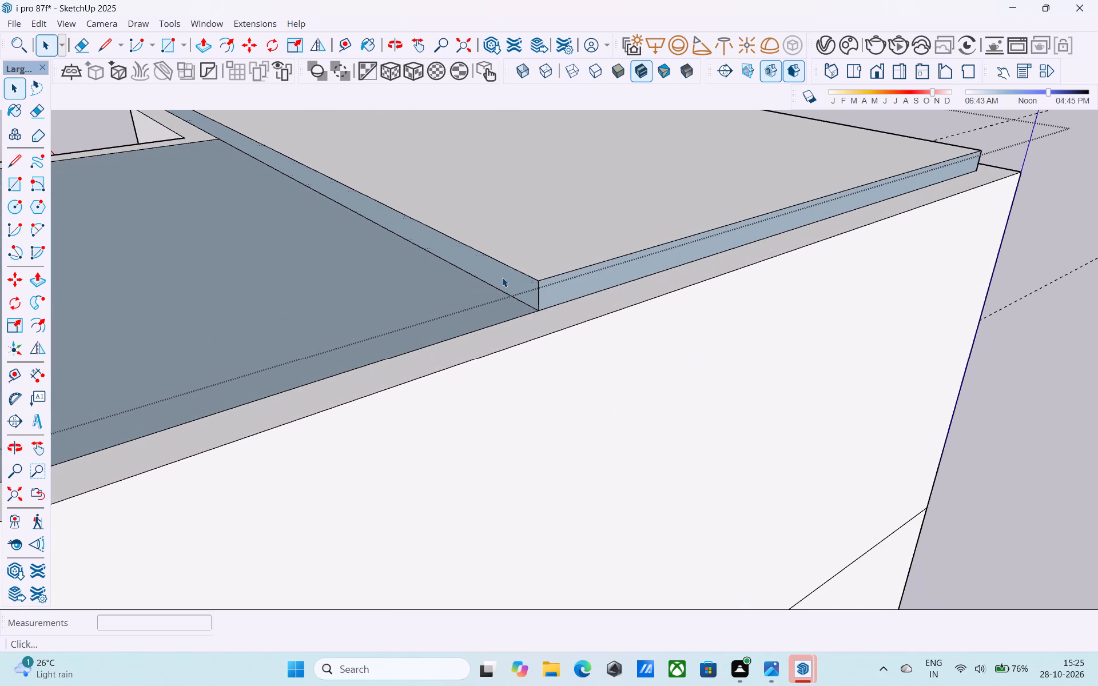
right_click(502, 277)
left_click(563, 469)
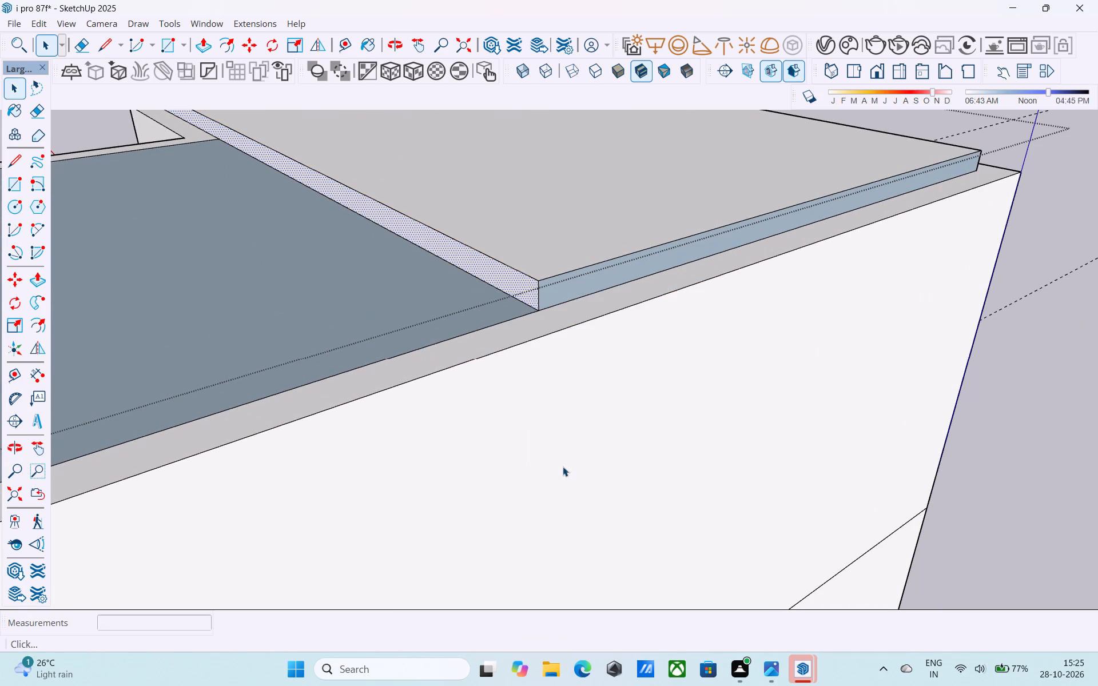
right_click(581, 288)
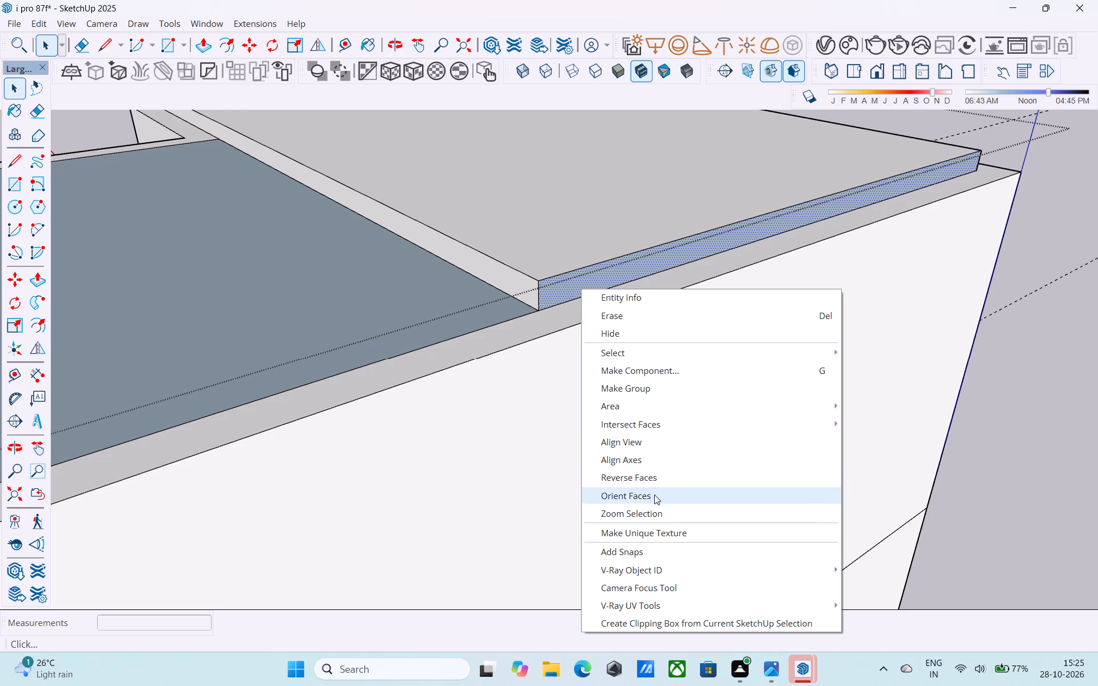
left_click(654, 485)
Reverse the raised slab's remaining side faces, along the outer side wall and along the front above the facade frame.
scroll(654, 485, "down", 10)
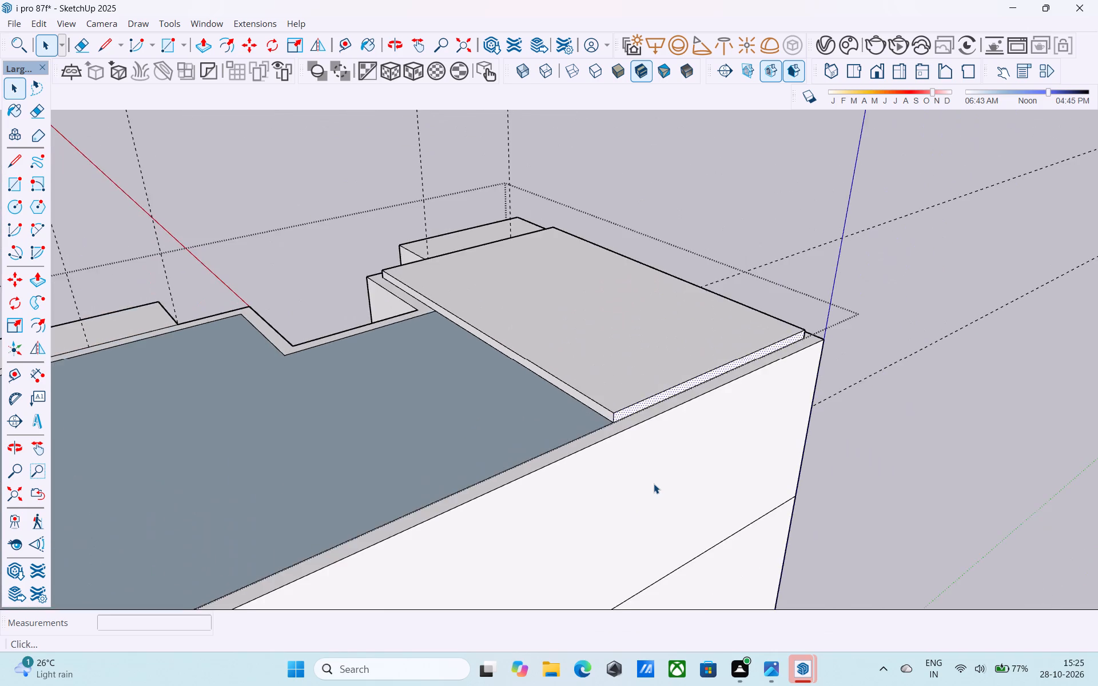
middle_click_drag(654, 484, 934, 475)
middle_click_drag(506, 462, 897, 488)
middle_click_drag(412, 425, 658, 421)
scroll(533, 348, "up", 6)
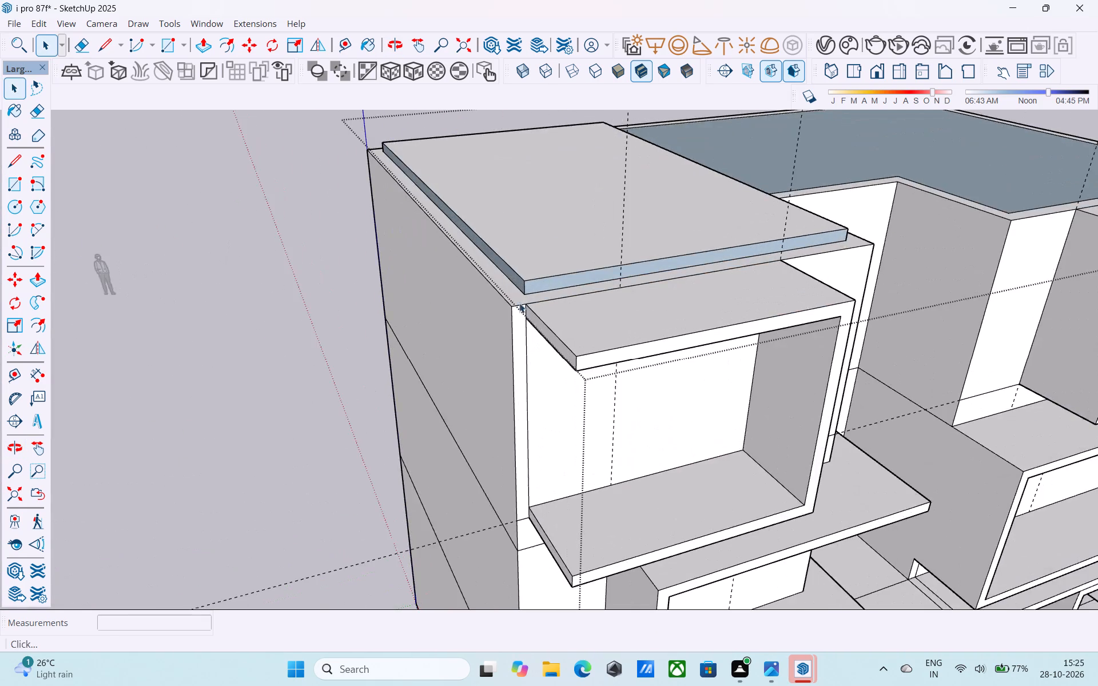
scroll(519, 303, "up", 8)
left_click(523, 262)
right_click(525, 262)
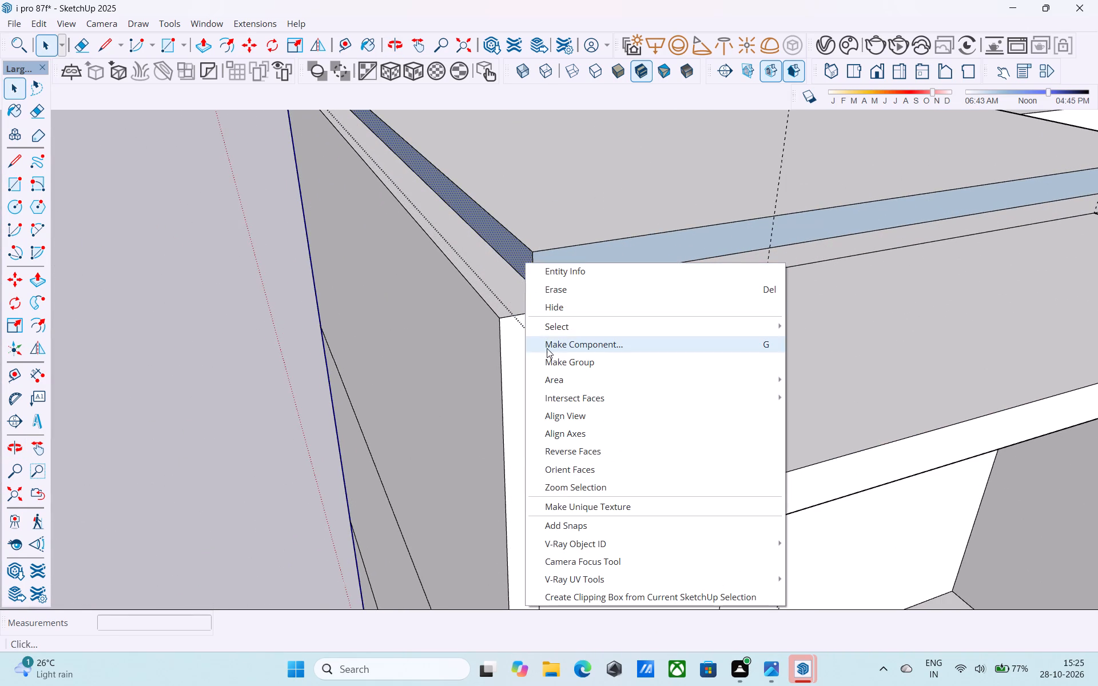
left_click(616, 446)
left_click(587, 264)
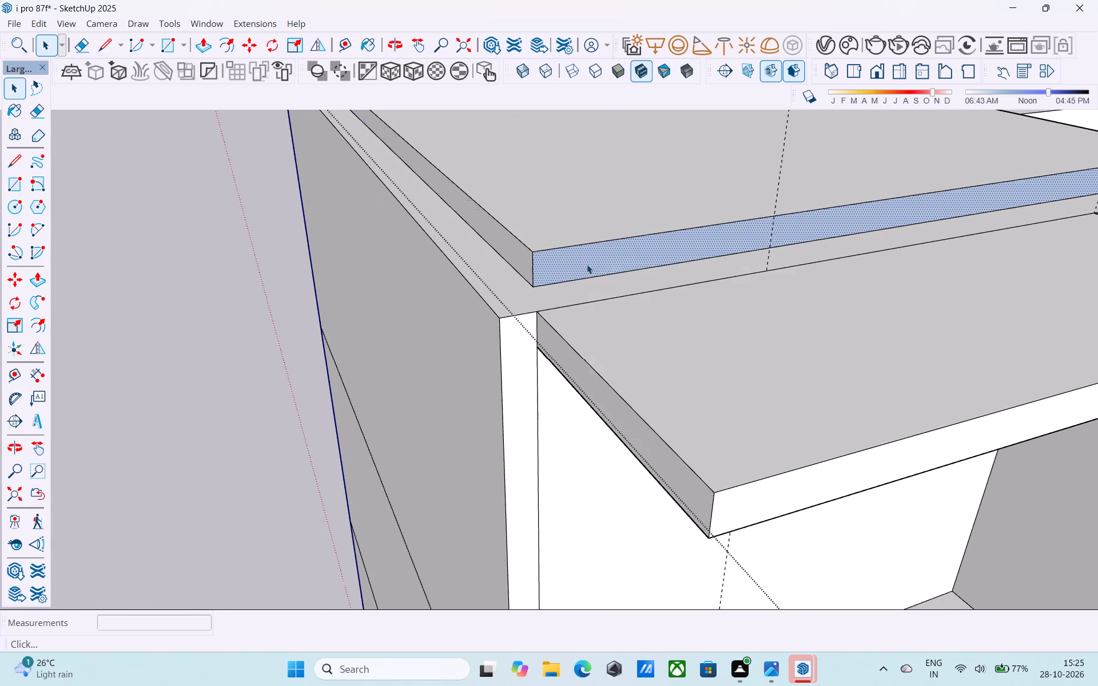
right_click(587, 264)
left_click(649, 450)
Push/pull the slab's side face toward the open roof area outward by 9", flush with the recess wall's outer face.
scroll(644, 452, "down", 5)
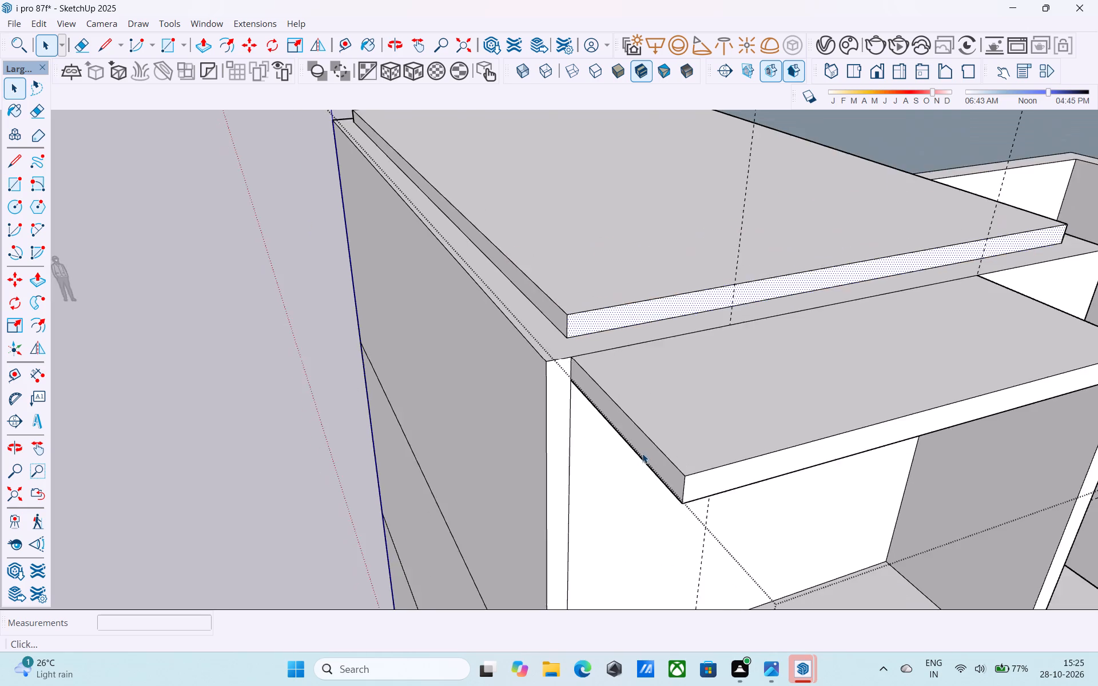
scroll(640, 449, "down", 9)
middle_click_drag(637, 433, 118, 374)
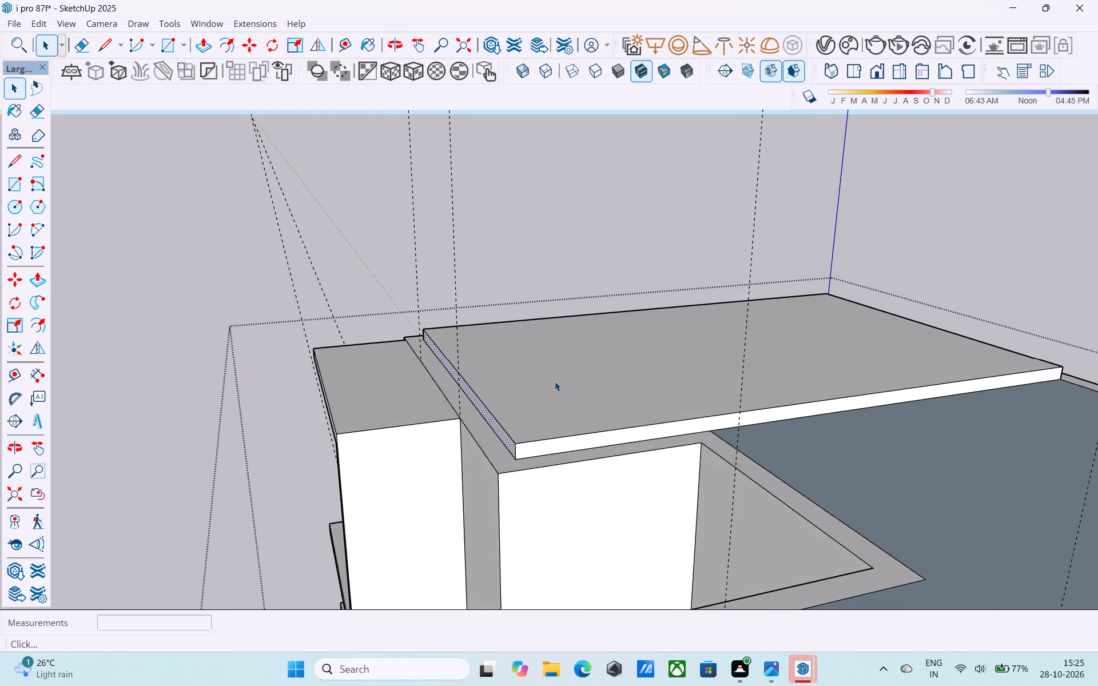
middle_click_drag(557, 381, 615, 377)
scroll(696, 426, "up", 5)
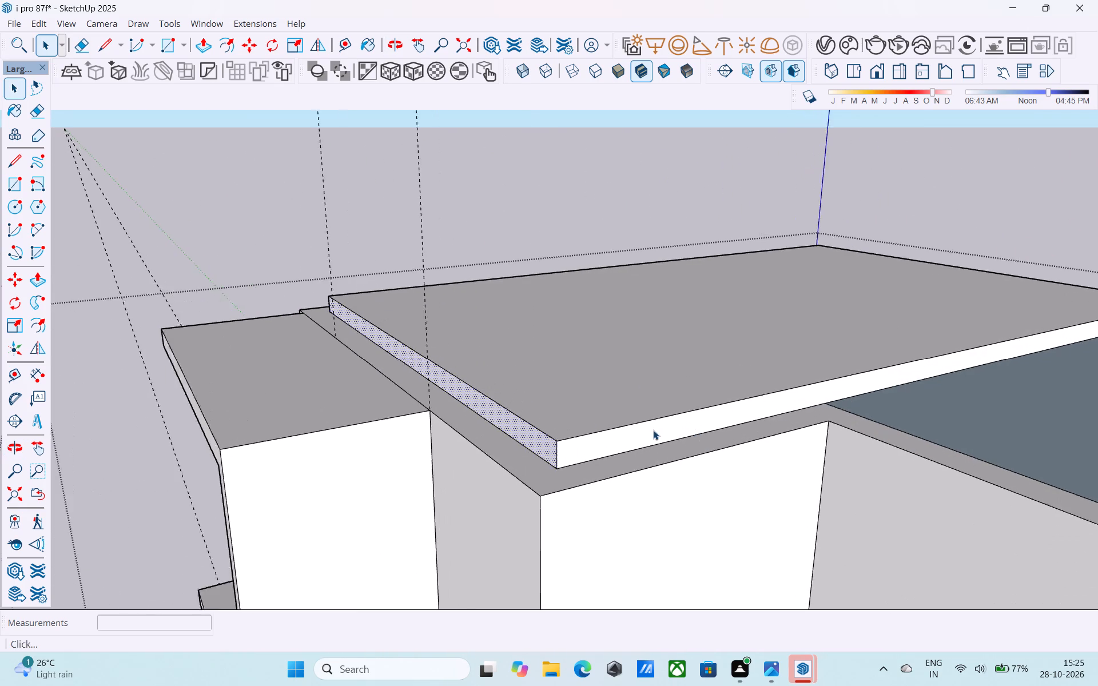
scroll(653, 430, "up", 2)
left_click(651, 430)
key("p")
left_click(649, 433)
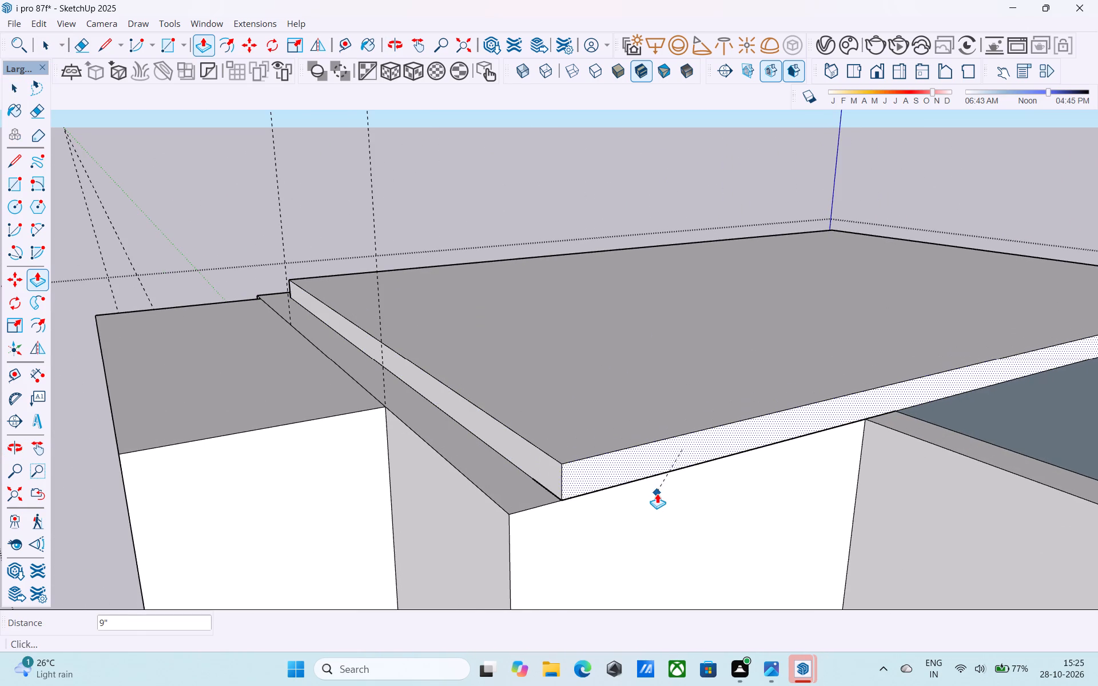
left_click(657, 493)
Push/pull the slab's front side face out to the front wall's outer face, above the projecting frame.
scroll(651, 481, "down", 5)
middle_click_drag(567, 491, 580, 481)
scroll(580, 480, "up", 4)
key("space")
left_click(594, 443)
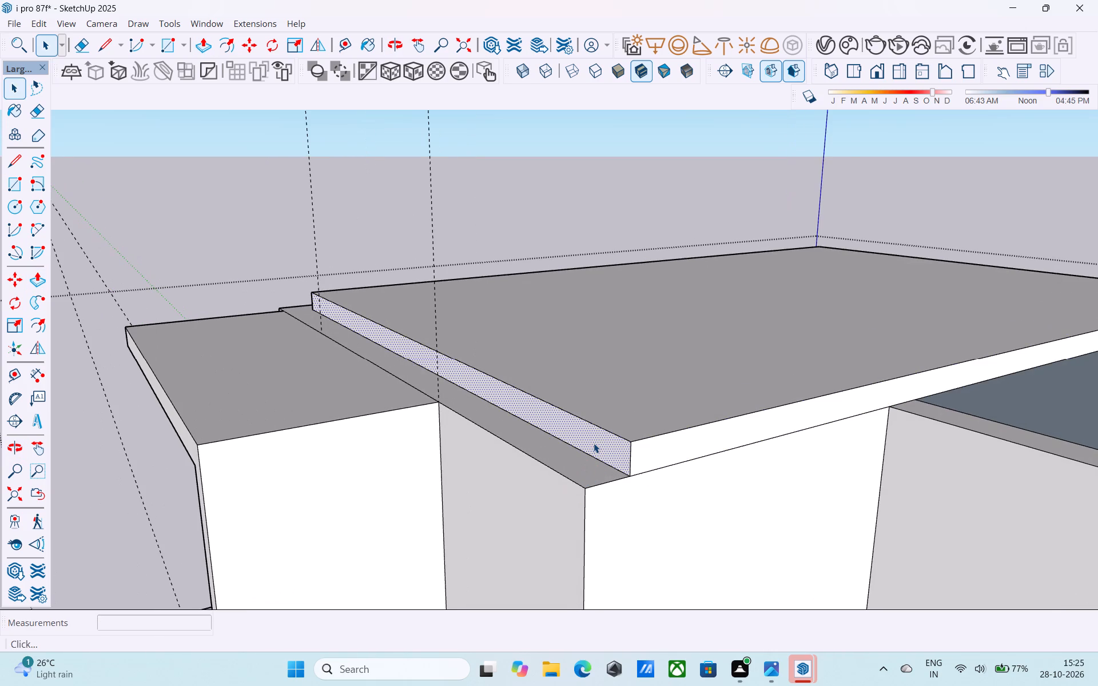
key("p")
left_click(594, 443)
left_click(559, 491)
Push/pull the slab's end face out to the outer face of the side wall.
scroll(554, 484, "down", 3)
middle_click_drag(554, 484, 1075, 456)
key("space")
left_click(388, 402)
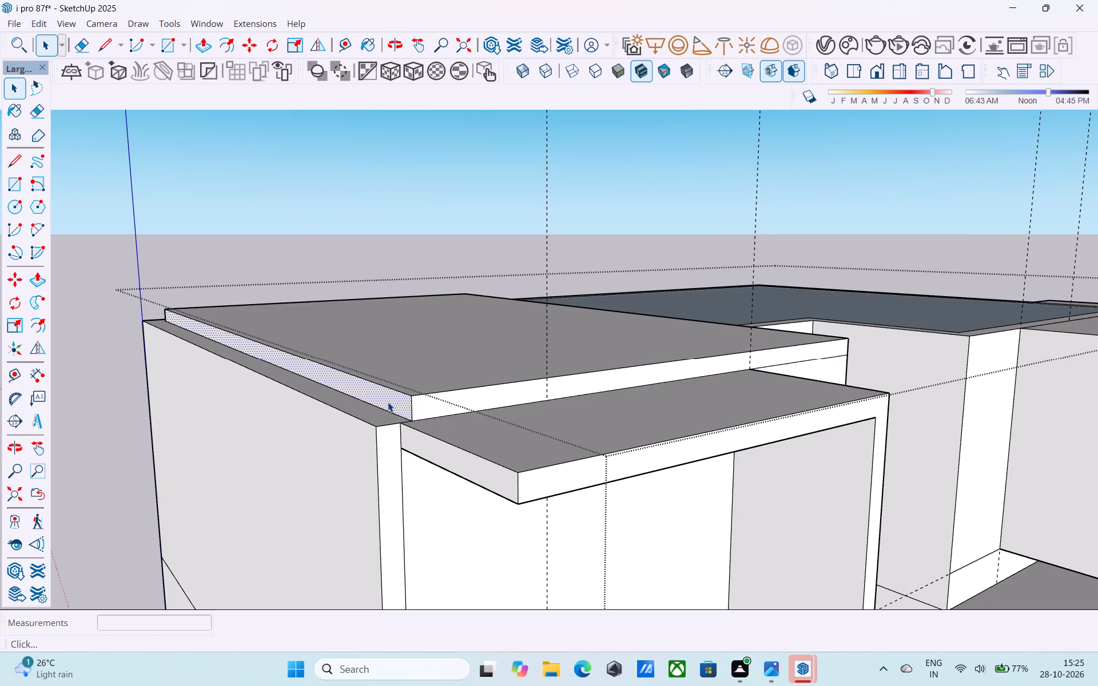
key("p")
left_click(388, 402)
left_click(375, 444)
Push/pull the slab's back side face outward by 9", flush with the back wall's outer face.
scroll(374, 444, "down", 3)
middle_click_drag(374, 444, 702, 475)
scroll(770, 429, "down", 2)
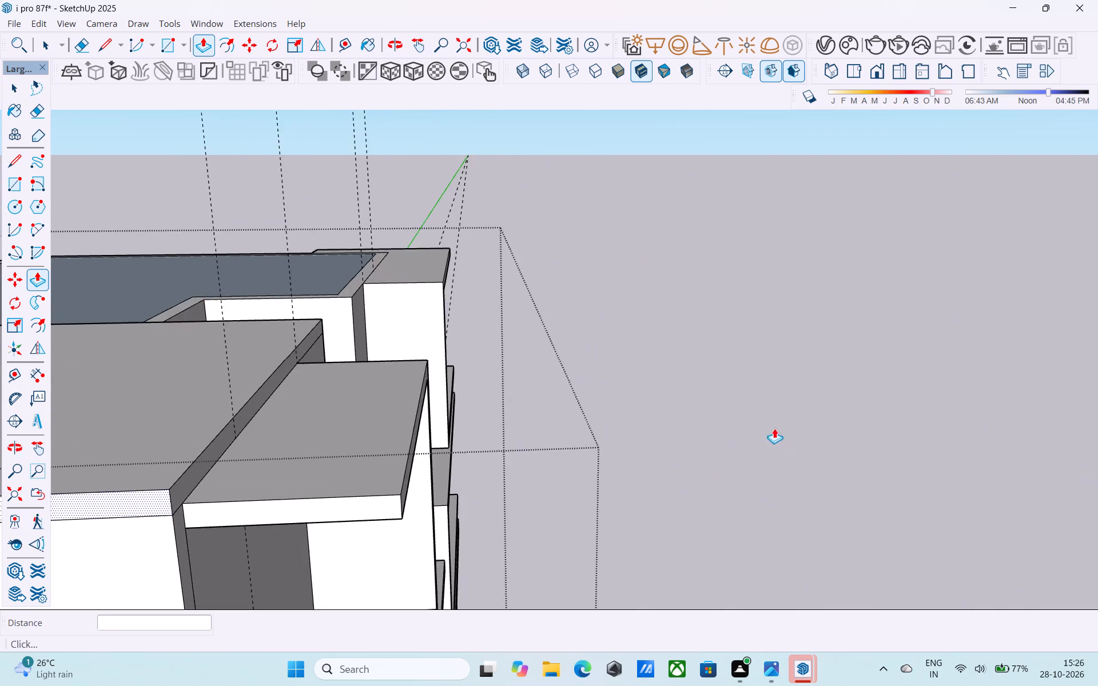
scroll(774, 428, "down", 6)
middle_click_drag(184, 452, 410, 461)
scroll(588, 477, "up", 5)
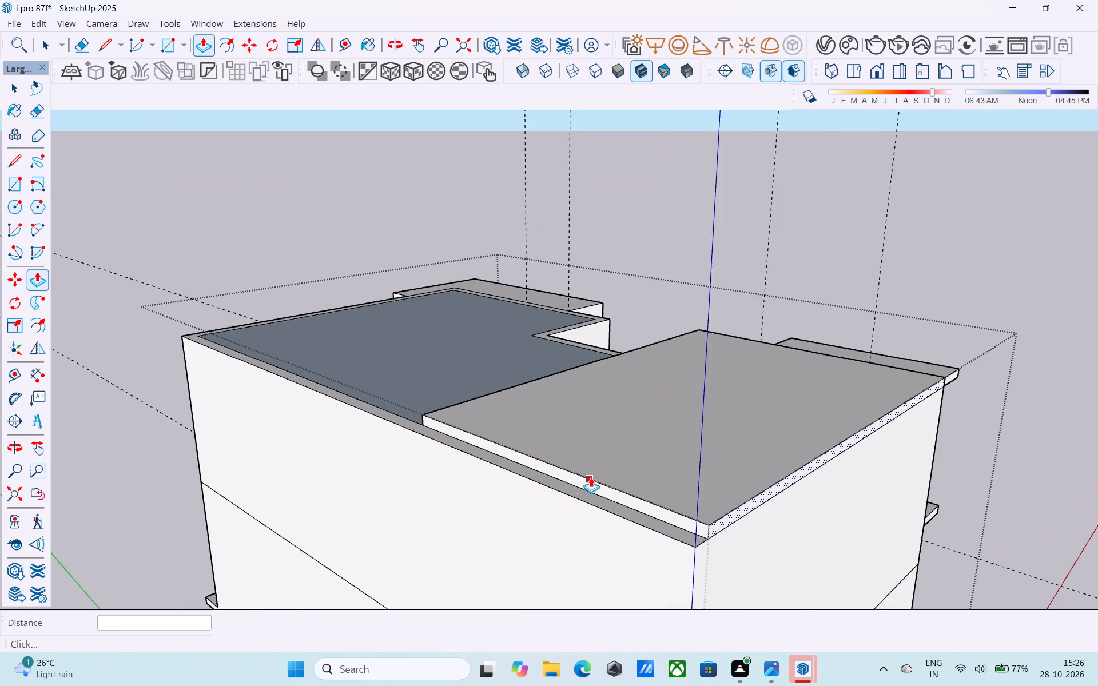
scroll(591, 477, "up", 6)
key("space")
left_click(590, 485)
key("p")
left_click(590, 484)
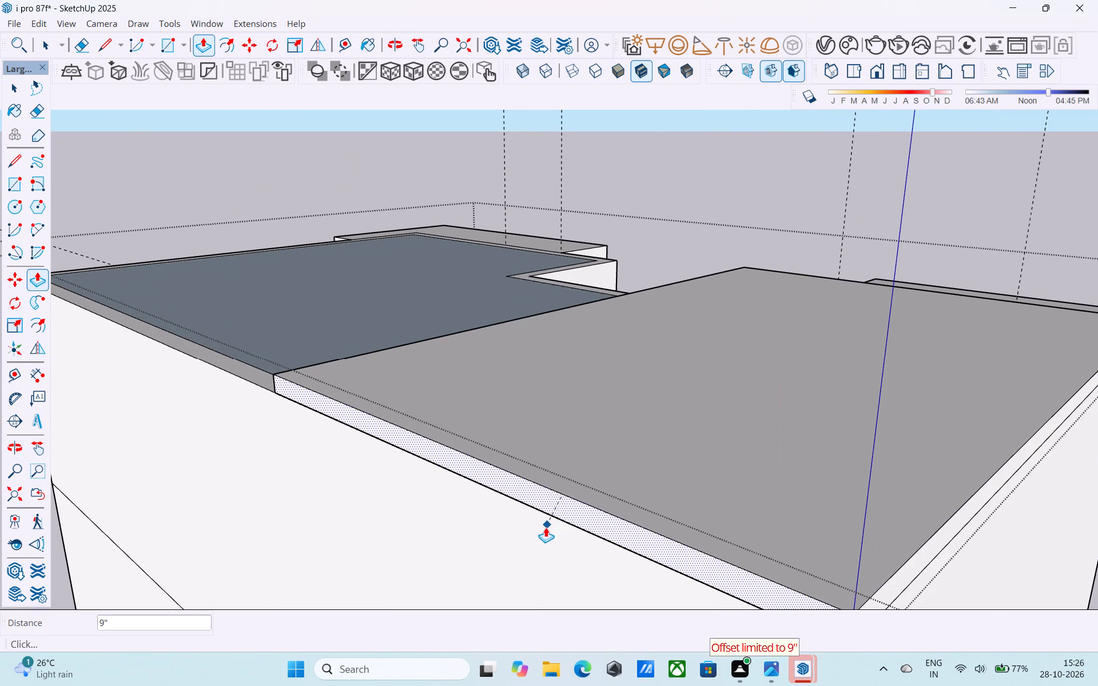
left_click(546, 527)
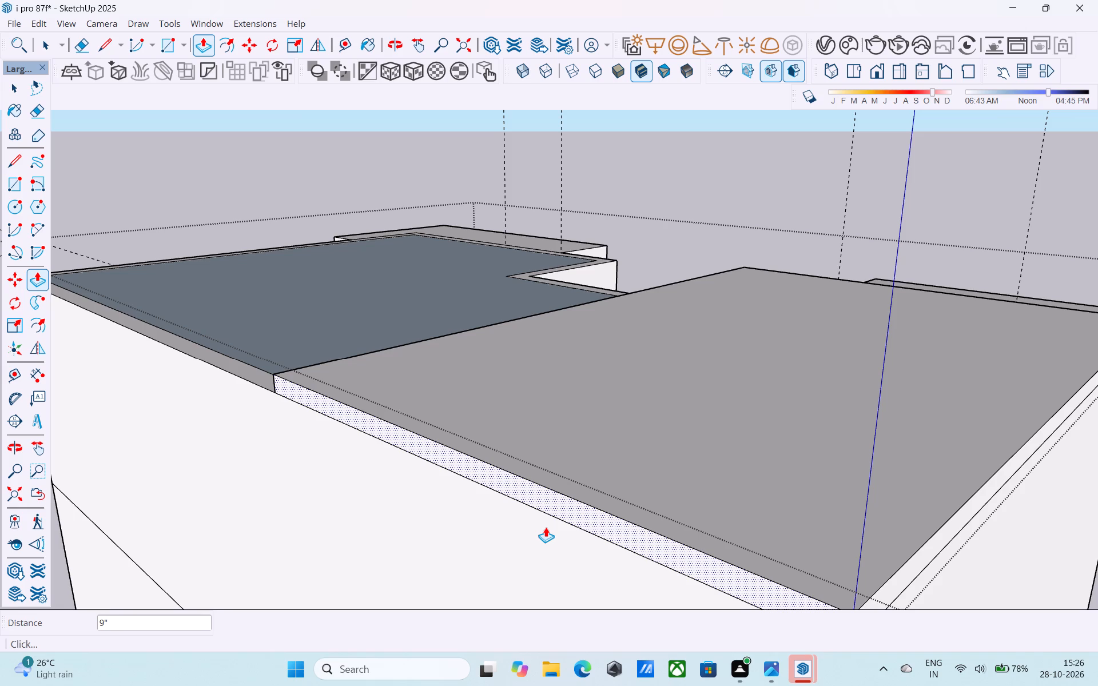
Draw a vertical edge across the slab's inner side face at the recess corner, splitting off the part beside the open roof.
scroll(540, 528, "down", 5)
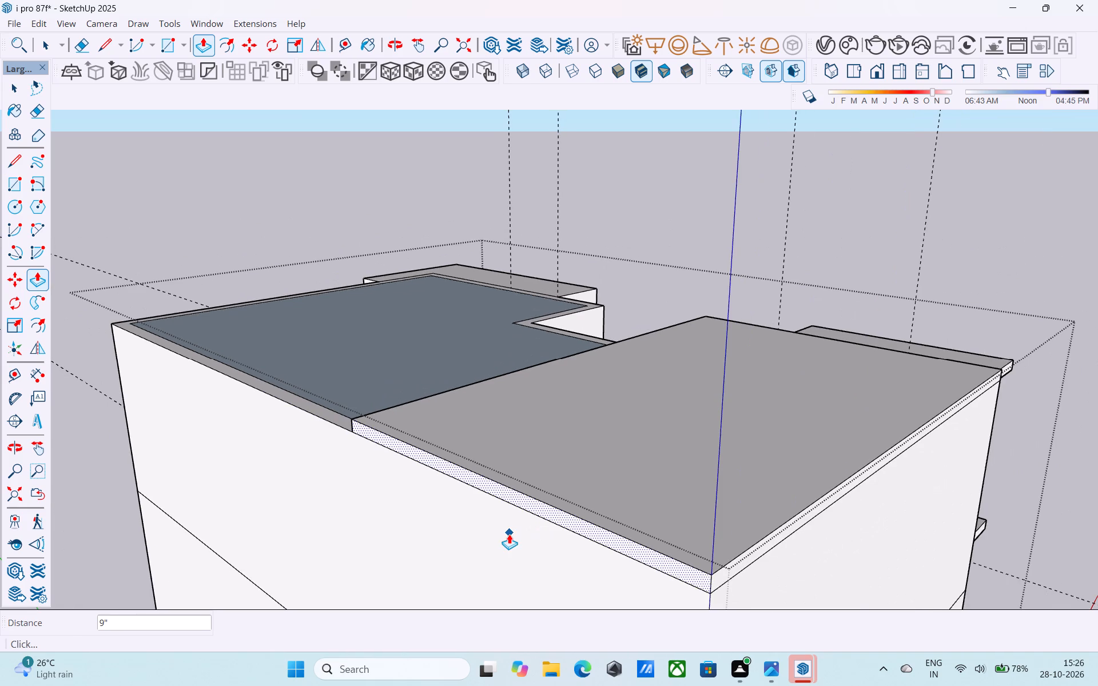
middle_click_drag(509, 534, 555, 533)
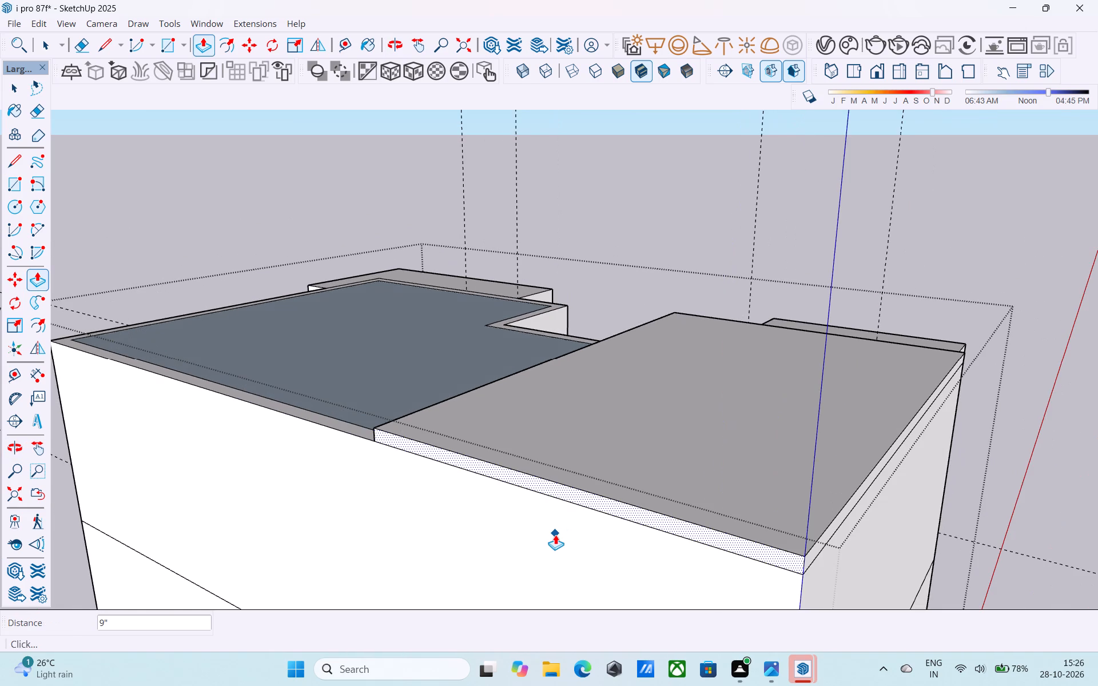
scroll(474, 520, "down", 4)
middle_click_drag(472, 520, 789, 511)
middle_click_drag(431, 465, 423, 458)
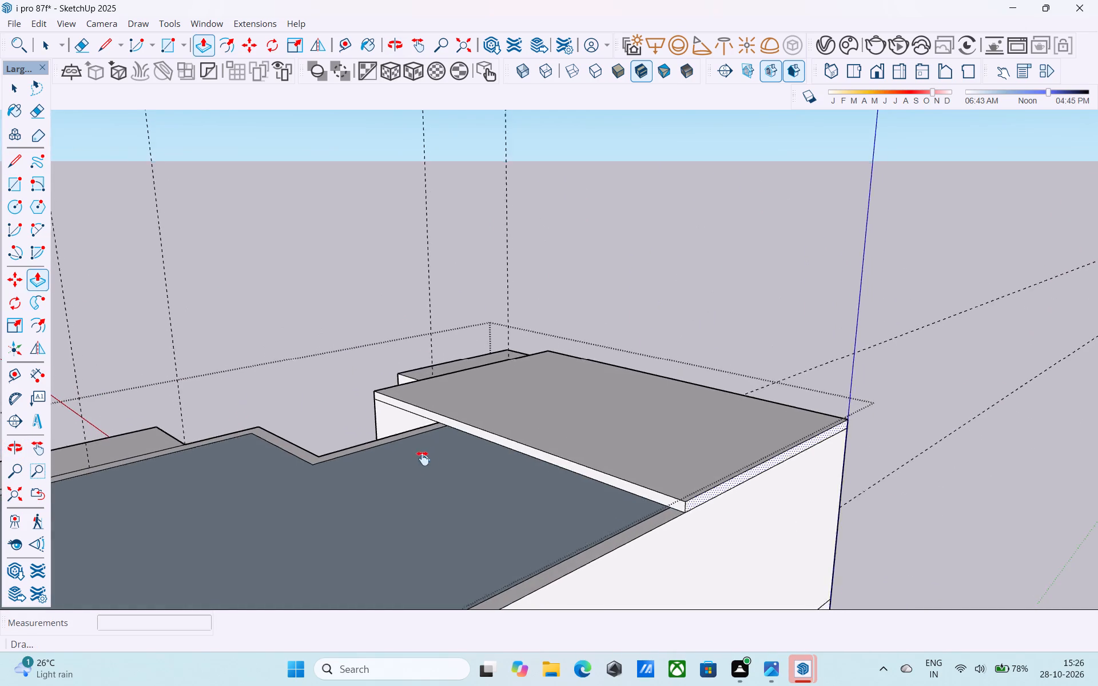
middle_click_drag(423, 458, 612, 485)
key("l")
scroll(540, 474, "up", 3)
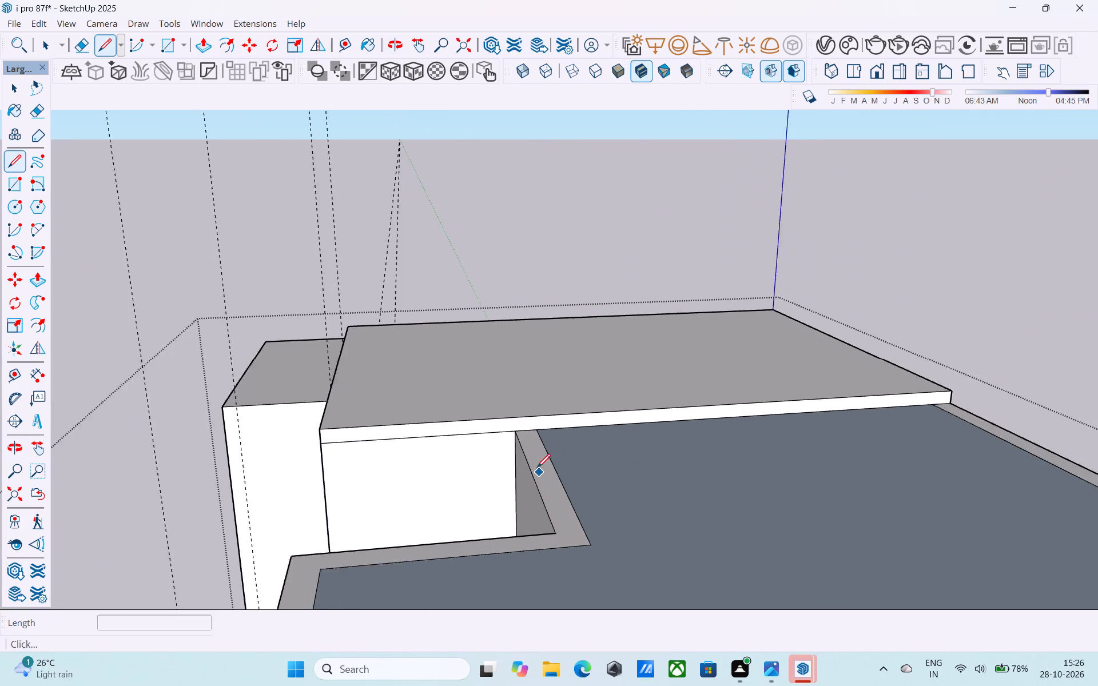
scroll(537, 469, "up", 7)
left_click(507, 418)
left_click(508, 392)
Push/pull the split face across the open roof, first 8' 3" and in further pulls, ending 9" over the opposite wall.
scroll(366, 366, "down", 11)
middle_click_drag(551, 412, 482, 388)
key("space")
scroll(496, 367, "up", 3)
left_click(501, 356)
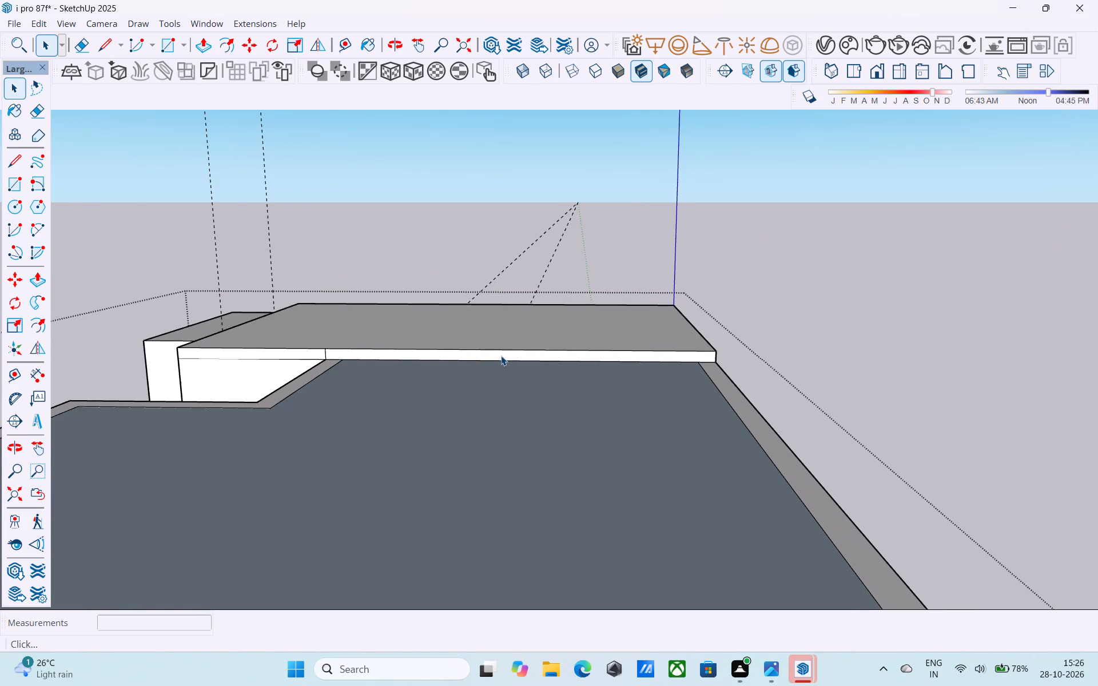
key("p")
left_click(501, 356)
scroll(497, 377, "down", 8)
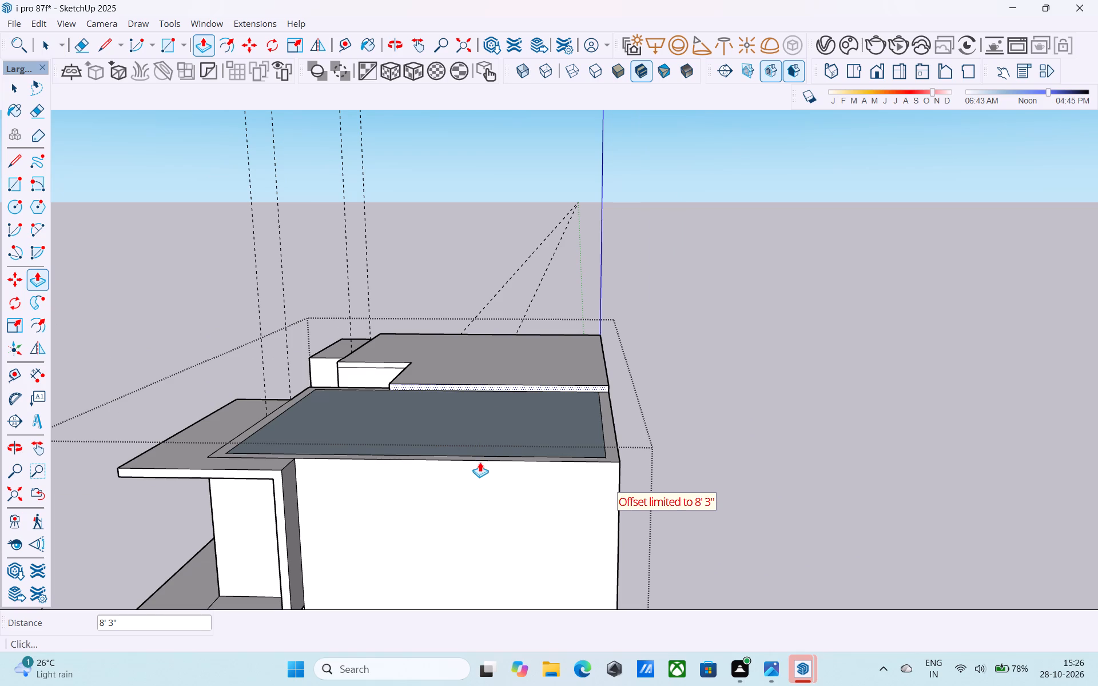
left_click(480, 476)
left_click(490, 402)
left_click(471, 514)
left_click(487, 421)
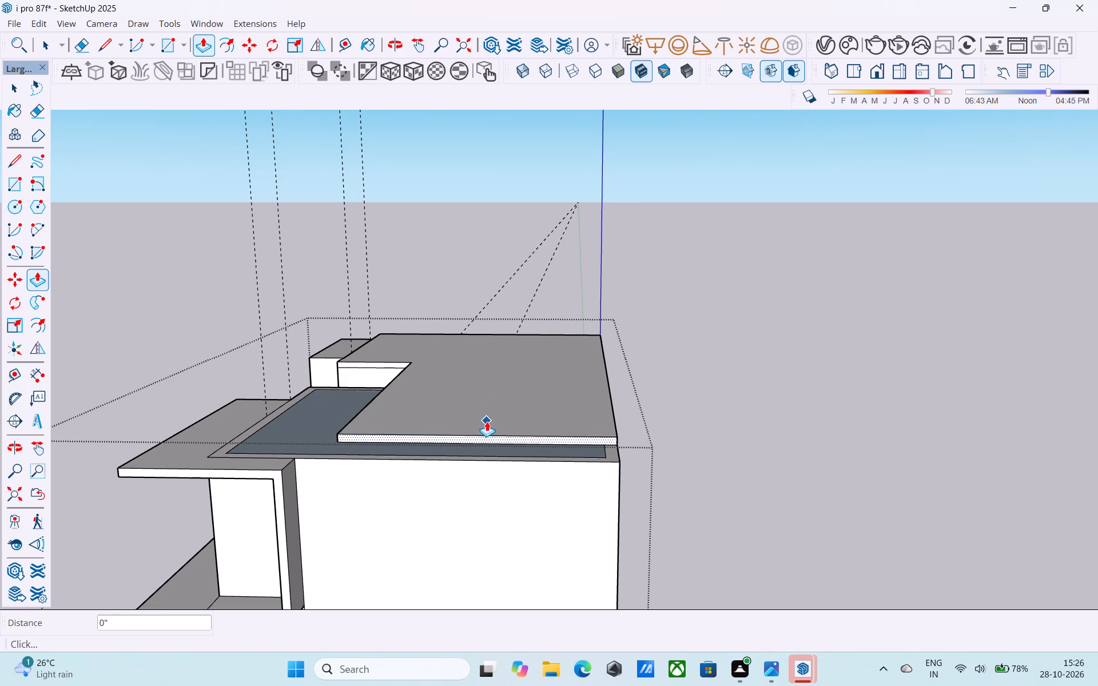
left_click(493, 493)
left_click(490, 449)
left_click(487, 470)
Draw a vertical edge across the slab's front-facing side above the recess's other wall corner, splitting off the part beside the open roof.
middle_click_drag(481, 472, 597, 483)
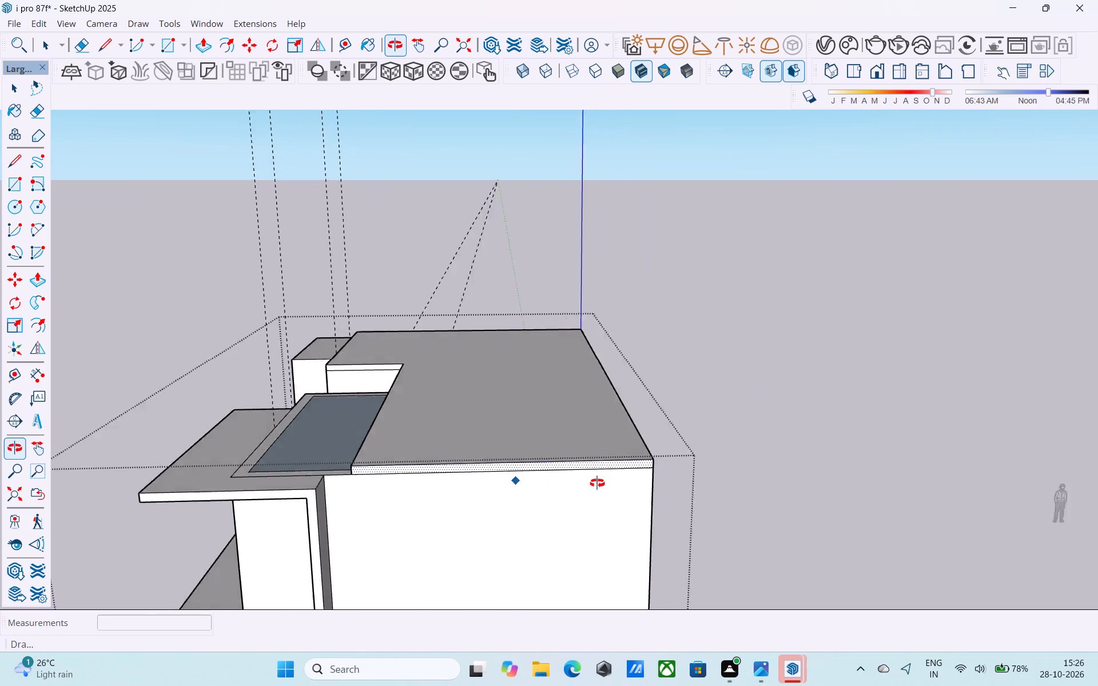
middle_click_drag(597, 483, 947, 488)
middle_click_drag(828, 478, 694, 509)
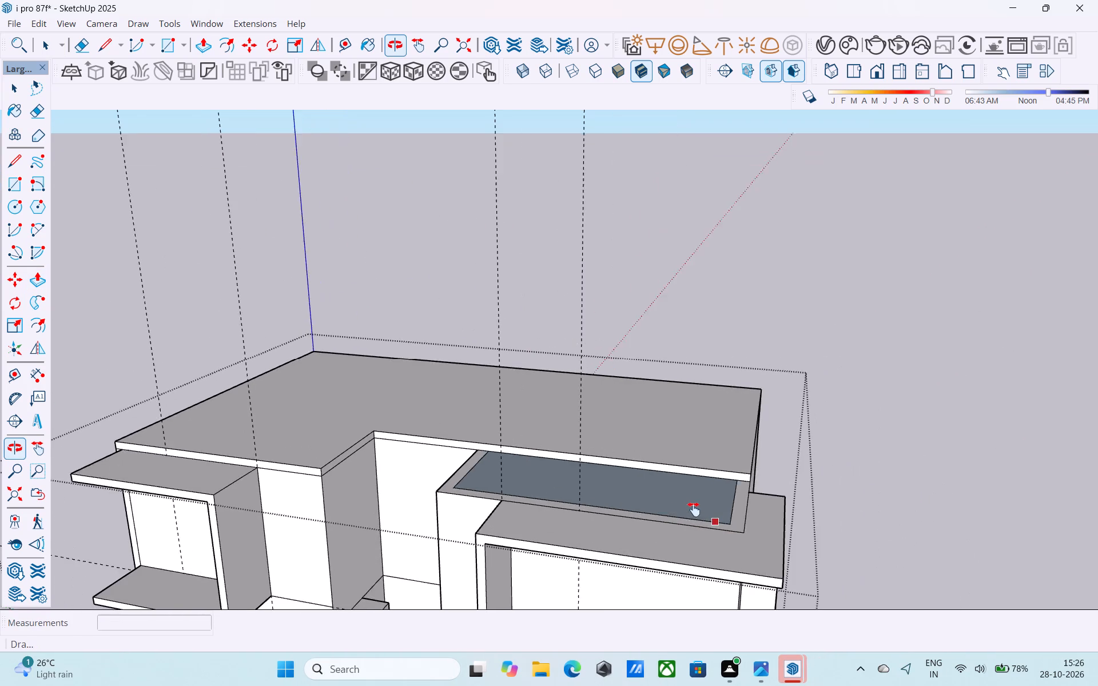
middle_click_drag(694, 509, 690, 491)
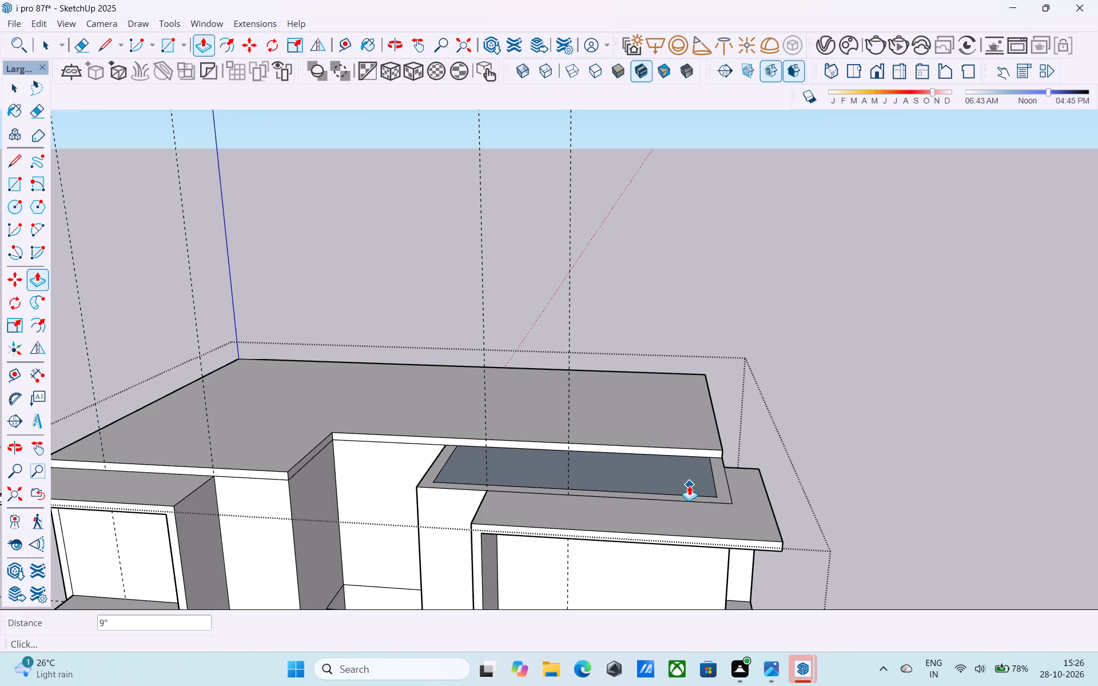
middle_click_drag(689, 485, 670, 478)
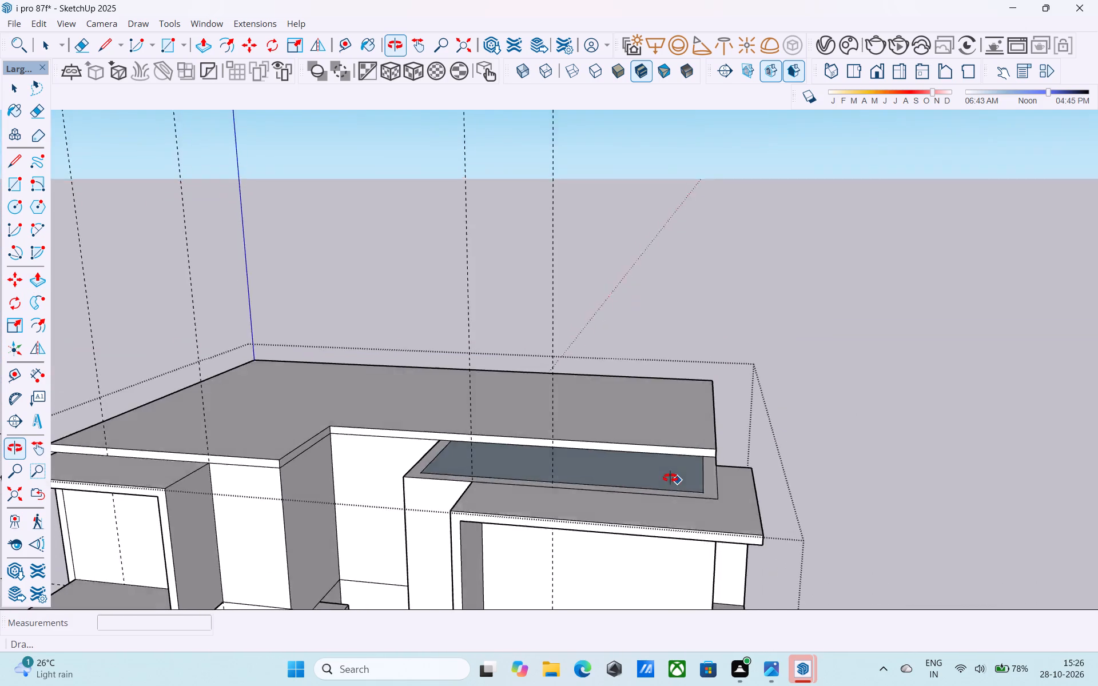
middle_click_drag(670, 478, 681, 517)
scroll(670, 501, "down", 4)
middle_click_drag(666, 492, 651, 537)
middle_click_drag(490, 508, 562, 465)
scroll(536, 461, "up", 9)
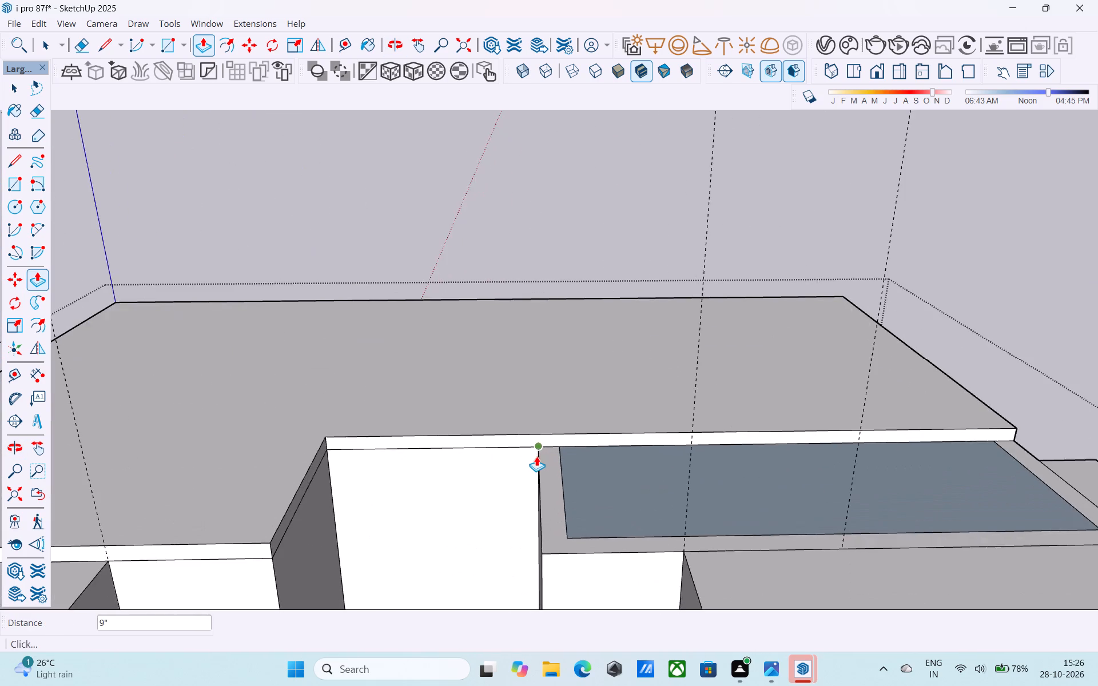
key("l")
scroll(536, 456, "up", 7)
left_click(540, 446)
left_click(540, 418)
Push/pull the new split face forward 5' 9" over the remaining open roof and another 9" over the front wall.
scroll(531, 418, "down", 4)
key("space")
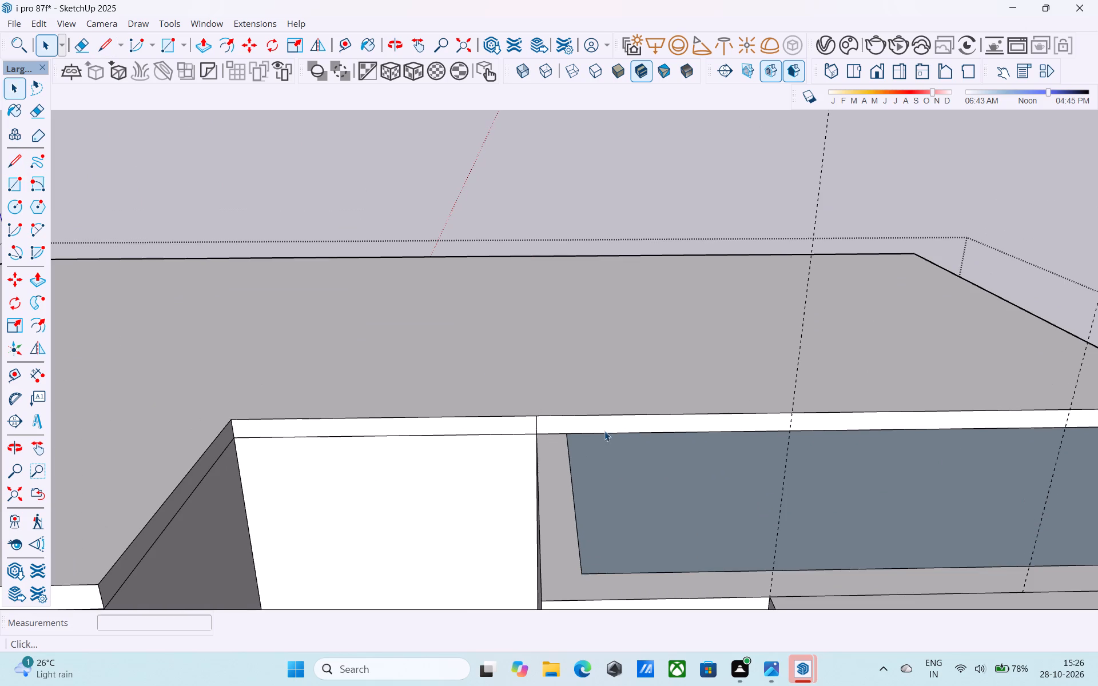
left_click(609, 423)
key("p")
left_click(609, 422)
scroll(620, 442, "down", 4)
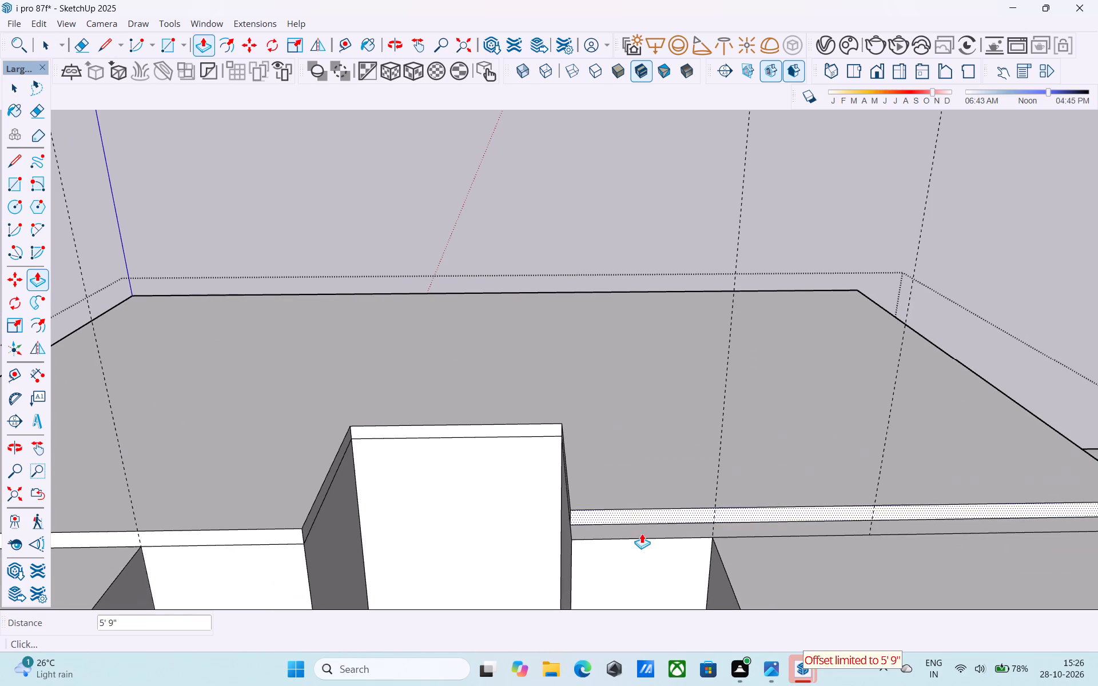
left_click(640, 544)
left_click(628, 514)
left_click(626, 543)
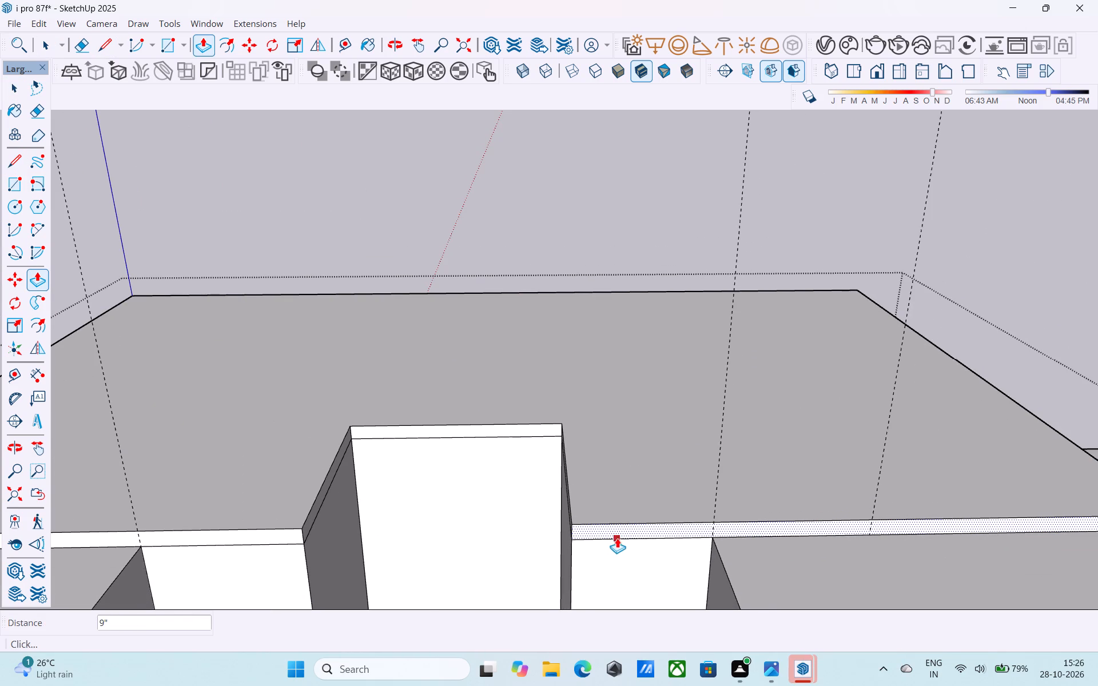
Inspect the roof slab and the facade frames from several sides, above and at eye level.
scroll(617, 538, "down", 4)
middle_click_drag(617, 538, 385, 472)
scroll(779, 476, "down", 5)
middle_click_drag(780, 479, 835, 553)
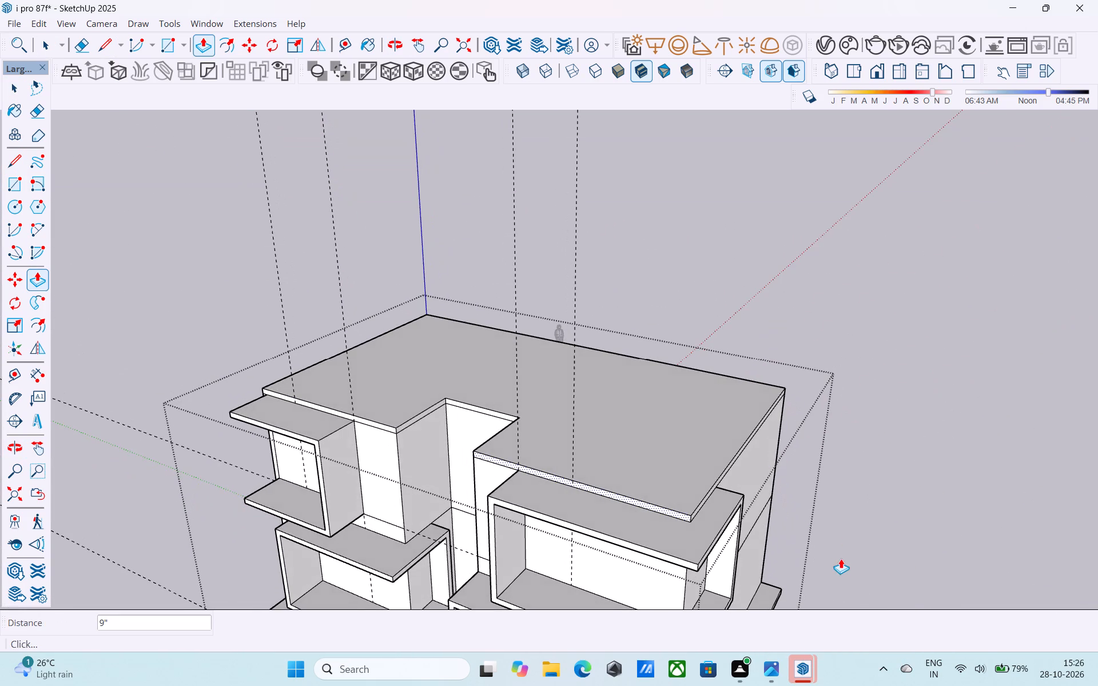
middle_click_drag(683, 496, 700, 485)
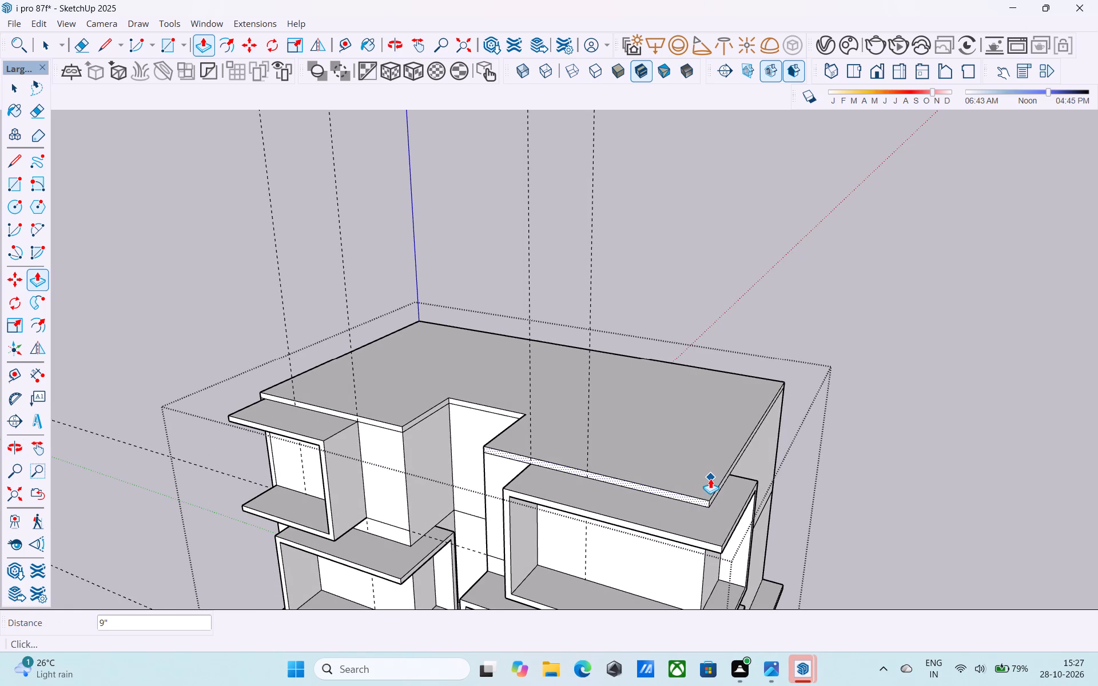
scroll(706, 473, "down", 4)
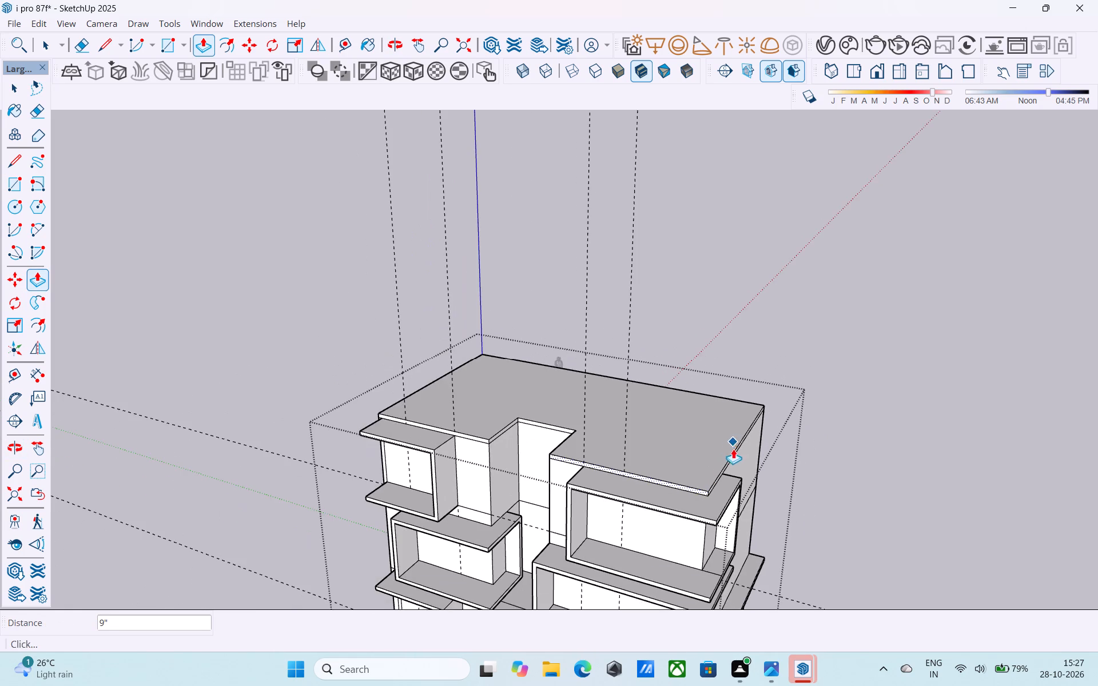
scroll(734, 448, "down", 2)
middle_click_drag(732, 448, 691, 380)
scroll(653, 456, "up", 4)
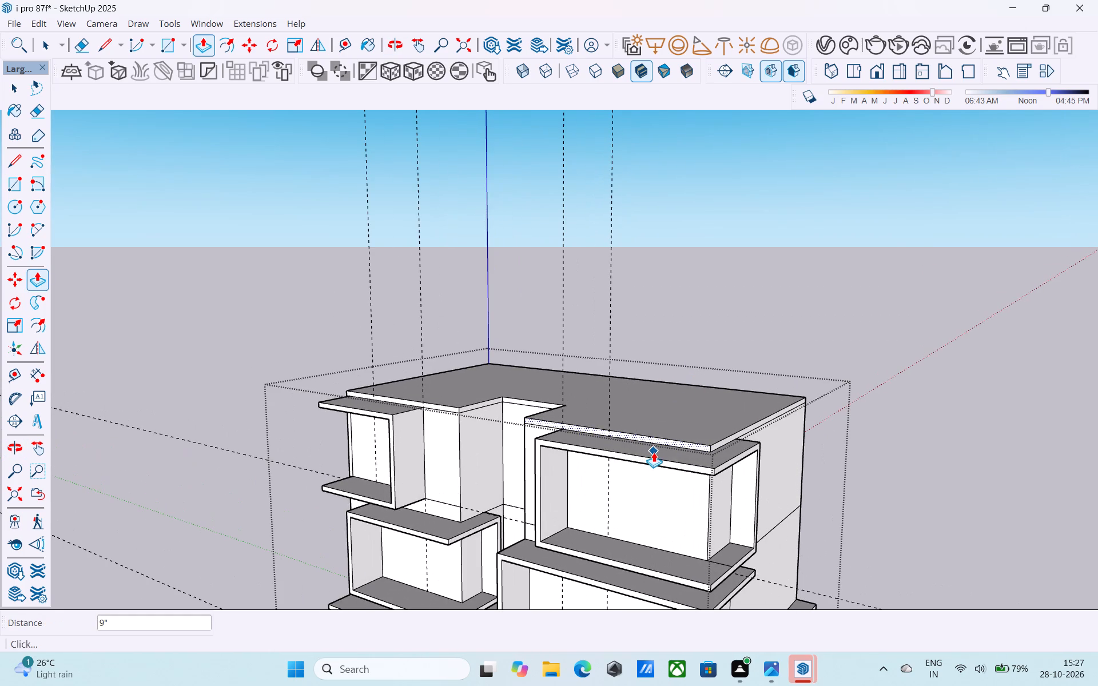
scroll(654, 452, "down", 4)
middle_click_drag(654, 454, 778, 440)
middle_click_drag(778, 442, 862, 430)
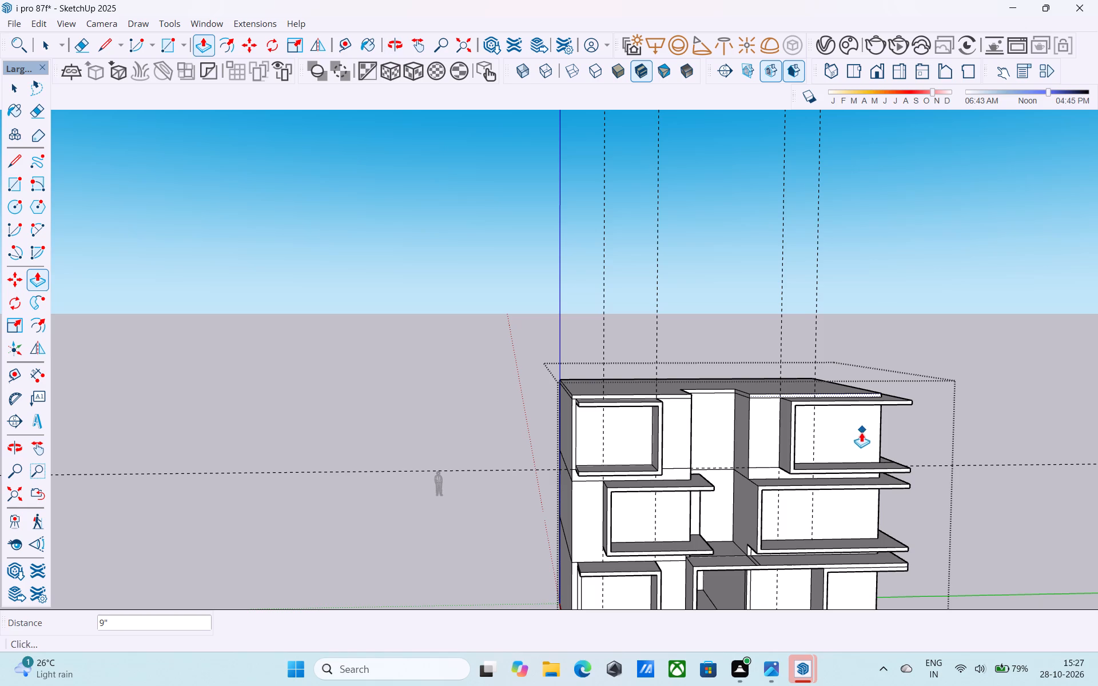
middle_click_drag(858, 436, 862, 478)
middle_click_drag(856, 473, 866, 443, "shift")
middle_click_drag(864, 445, 732, 465)
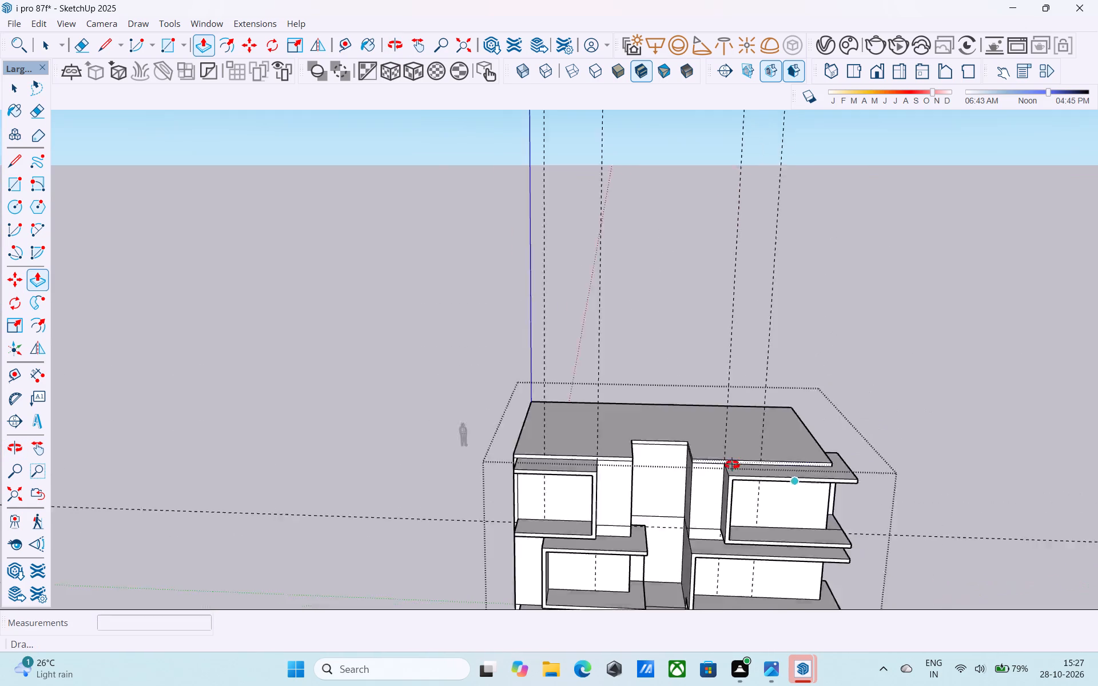
Inspect the front facade, its projecting frames and the closed roof slab from eye level, the sides and above.
middle_click_drag(732, 465, 717, 465)
scroll(722, 461, "down", 4)
middle_click_drag(757, 426, 784, 373)
middle_click_drag(538, 516, 572, 436)
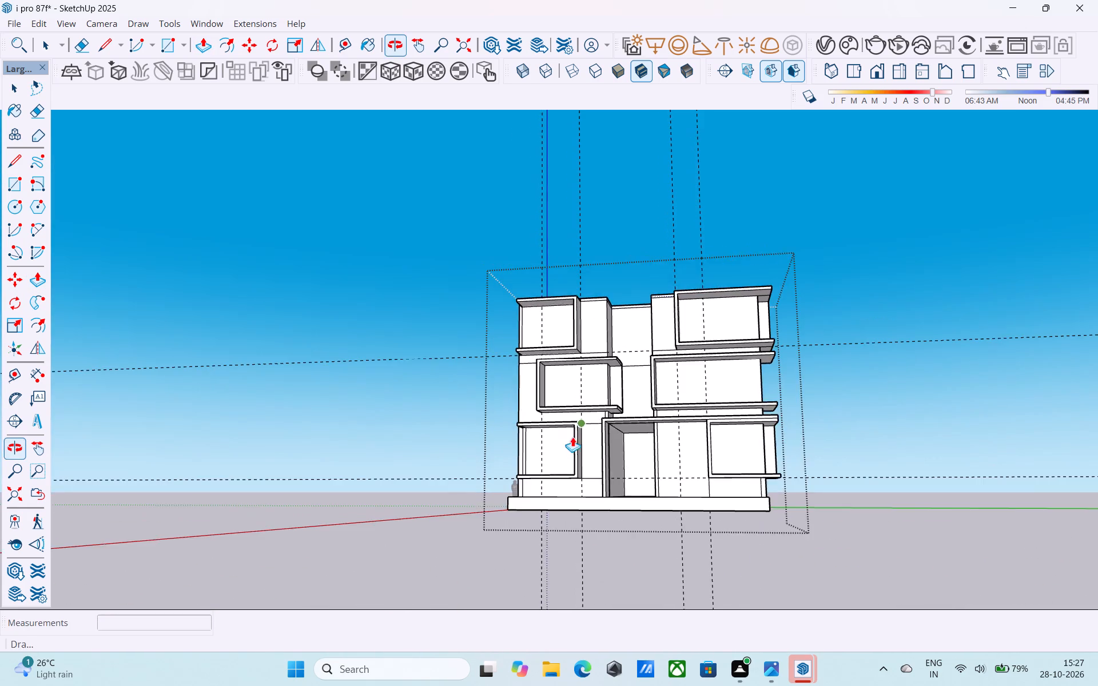
middle_click_drag(580, 441, 589, 427)
scroll(645, 408, "up", 5)
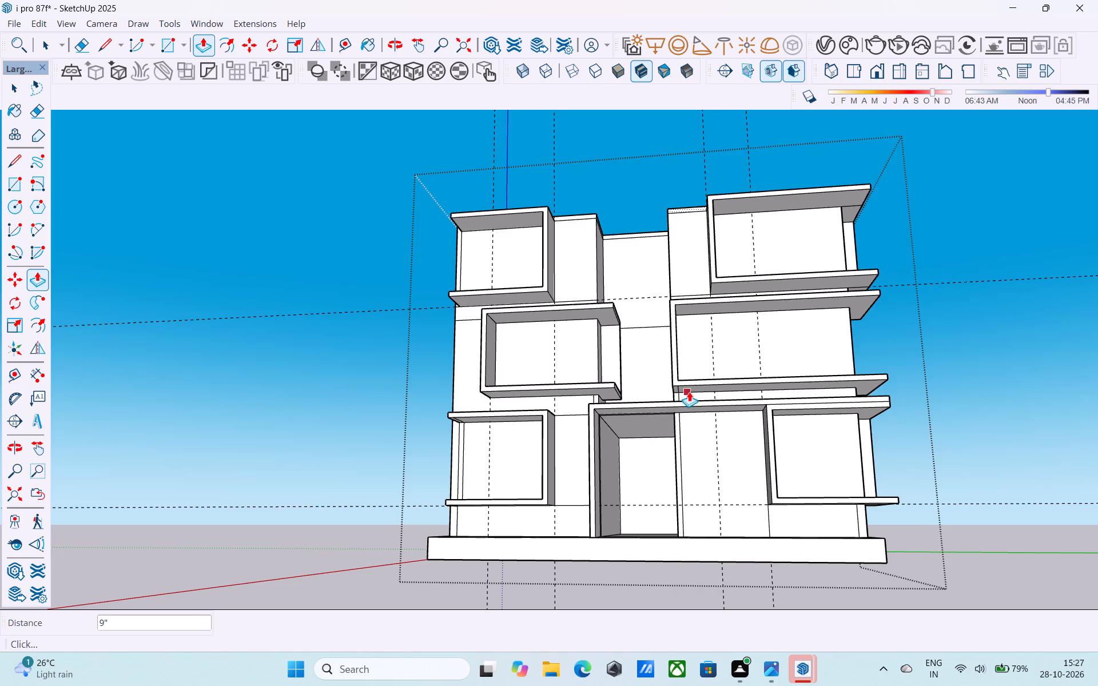
scroll(695, 388, "down", 4)
middle_click_drag(695, 388, 690, 463)
middle_click_drag(690, 463, 706, 438)
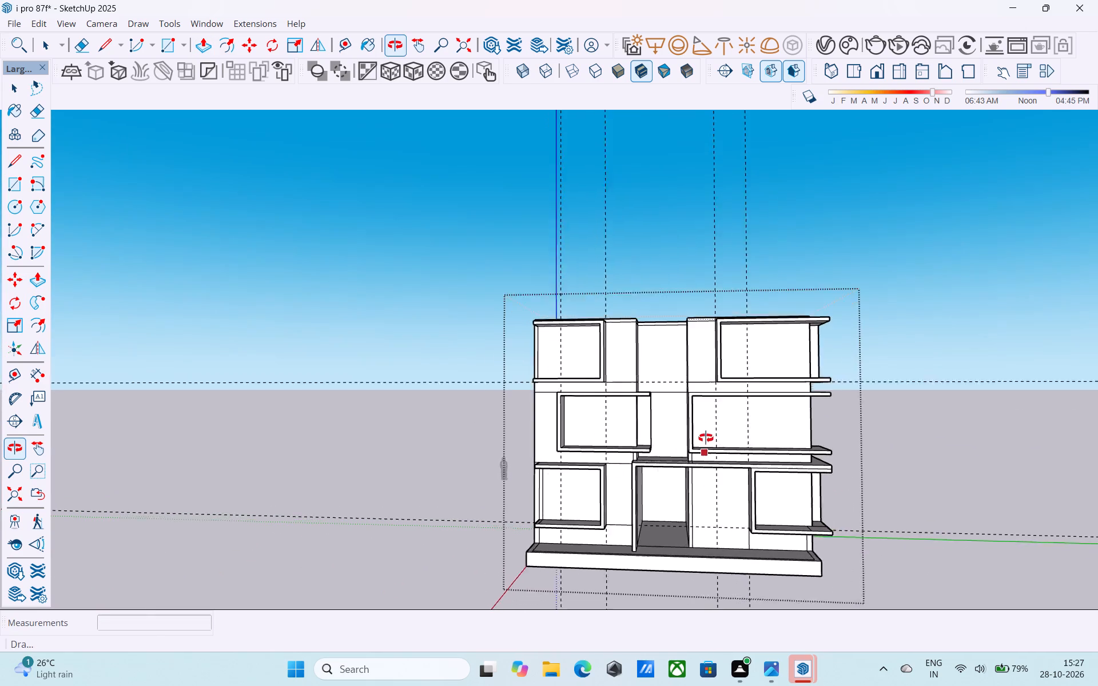
middle_click_drag(706, 438, 707, 436)
middle_click_drag(707, 436, 711, 417)
scroll(706, 385, "up", 3)
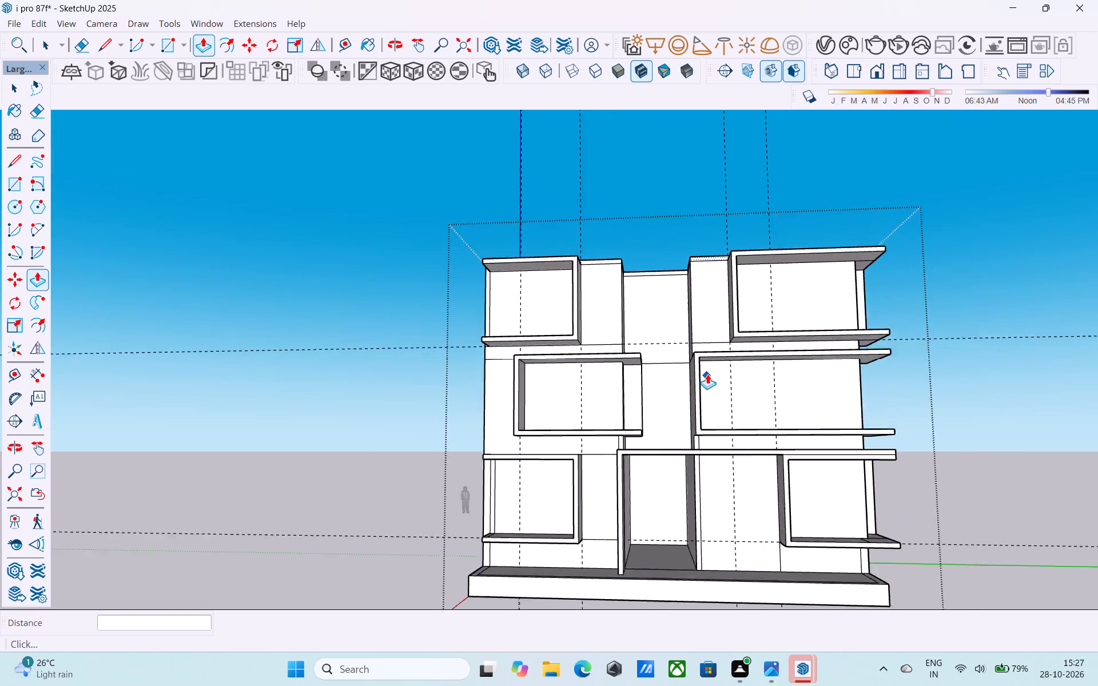
scroll(707, 374, "up", 1)
middle_click_drag(707, 374, 785, 379)
scroll(771, 377, "up", 1)
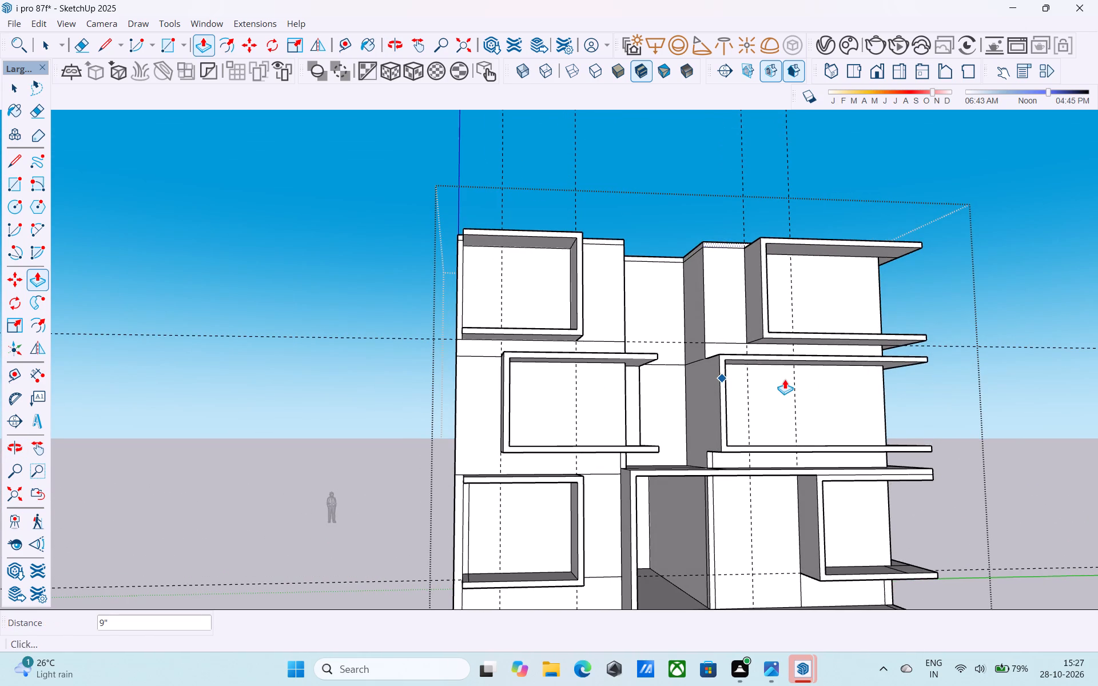
scroll(785, 380, "down", 4)
middle_click_drag(785, 380, 662, 434)
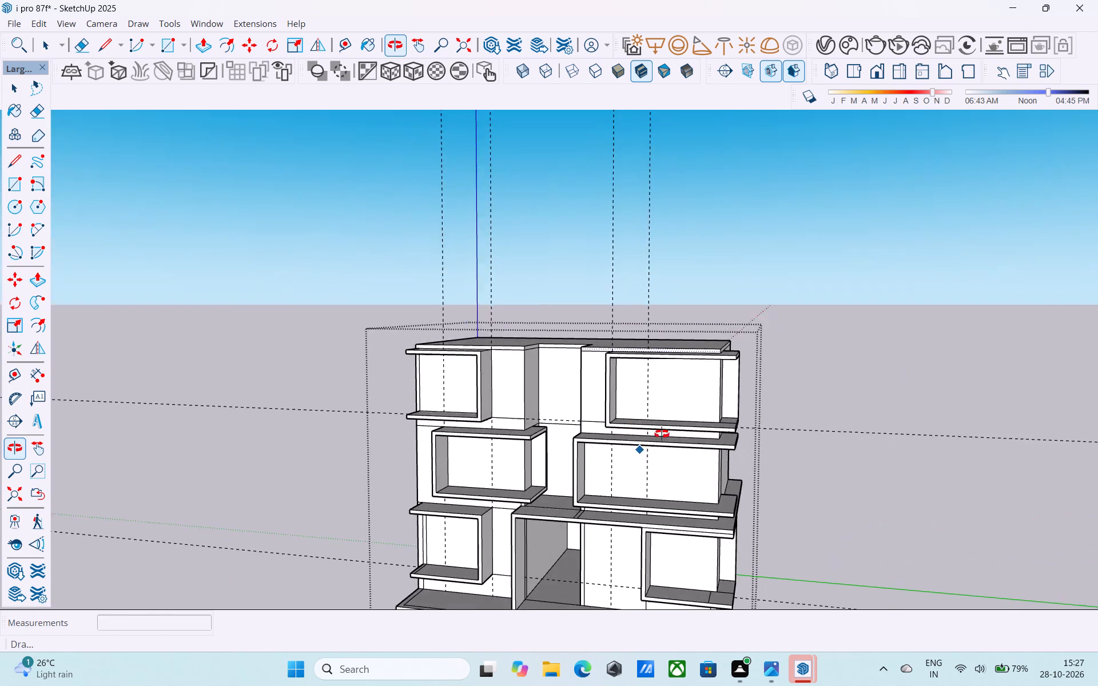
middle_click_drag(662, 434, 659, 428)
scroll(659, 428, "up", 1)
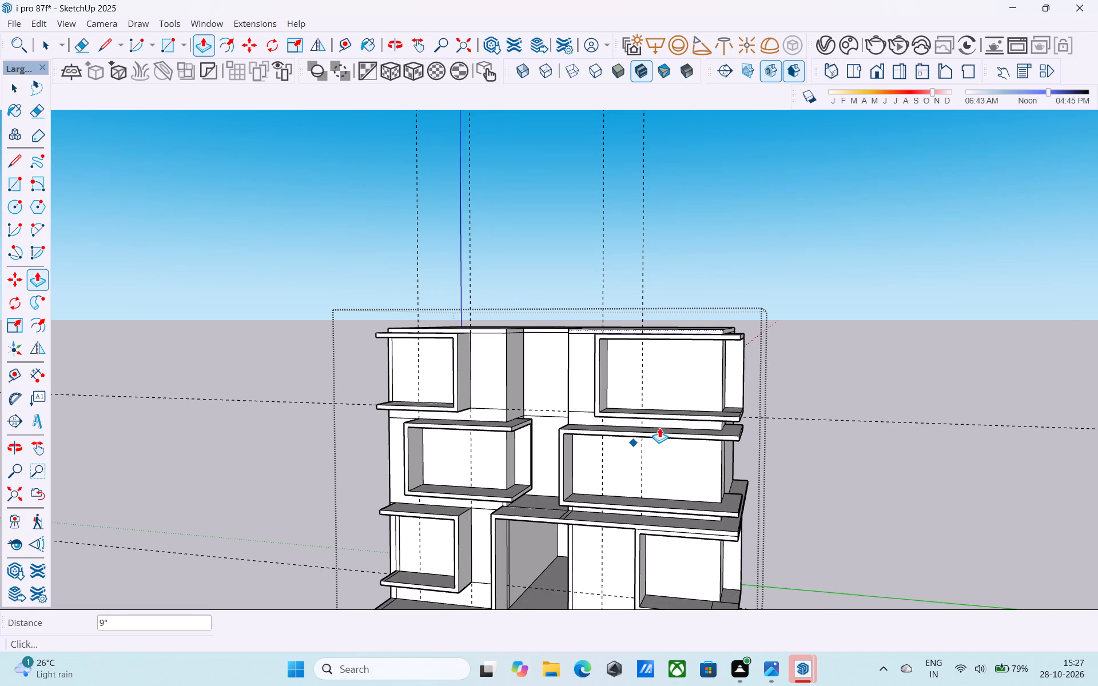
scroll(658, 428, "down", 4)
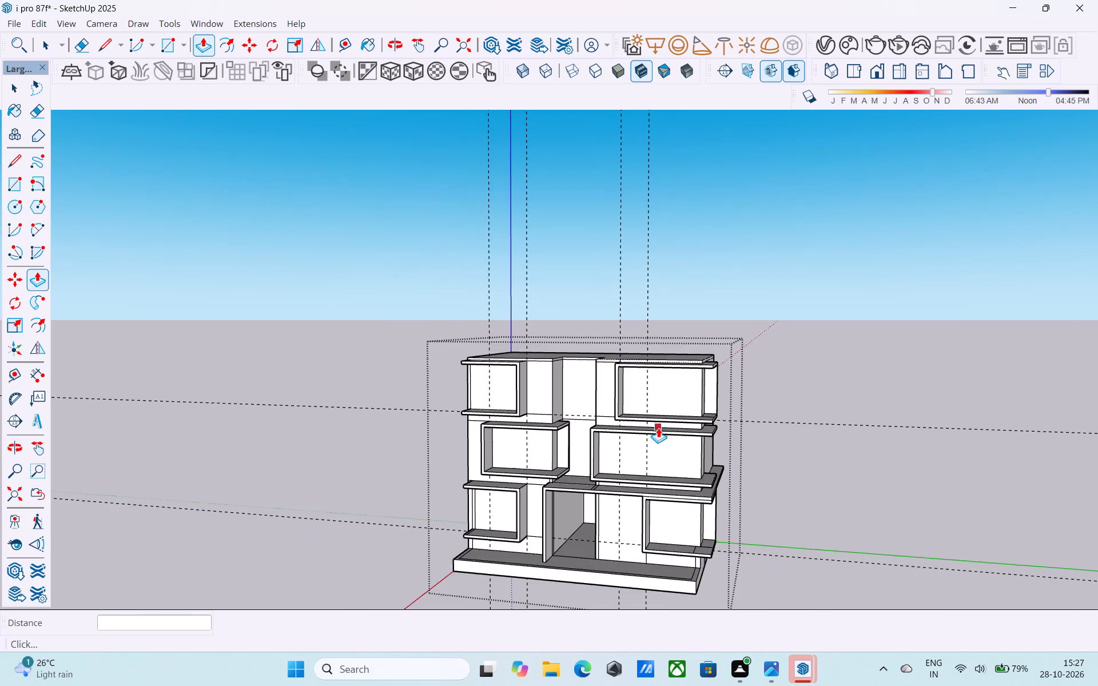
middle_click_drag(657, 450, 655, 469)
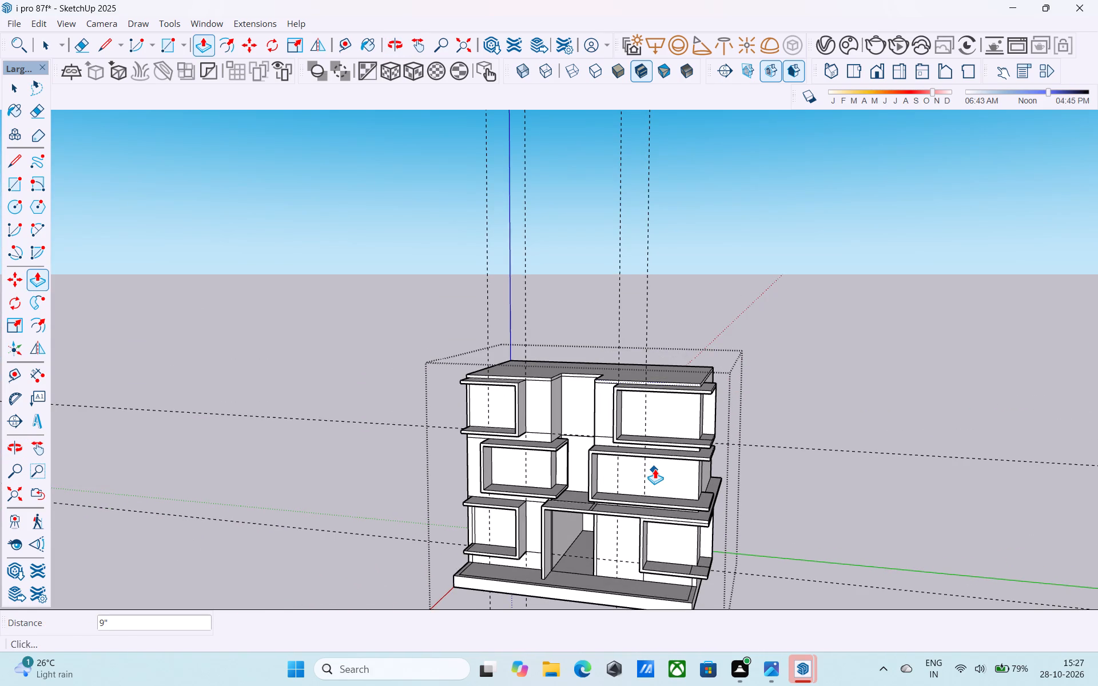
middle_click_drag(655, 469, 661, 472)
middle_click_drag(627, 435, 636, 433)
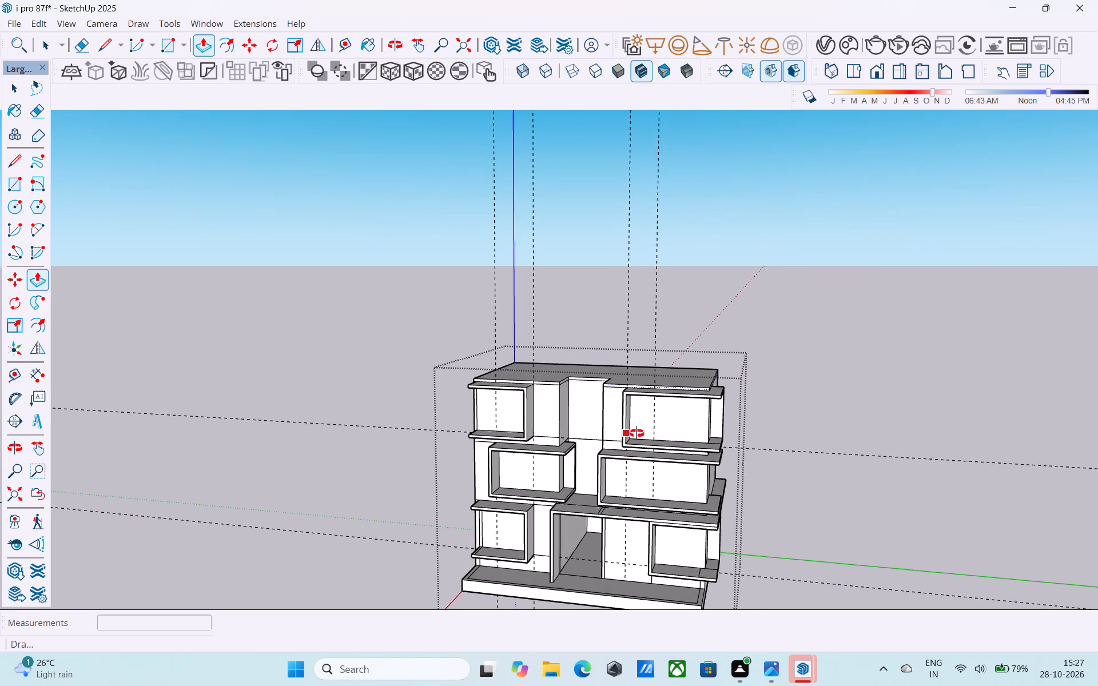
middle_click_drag(636, 433, 622, 438)
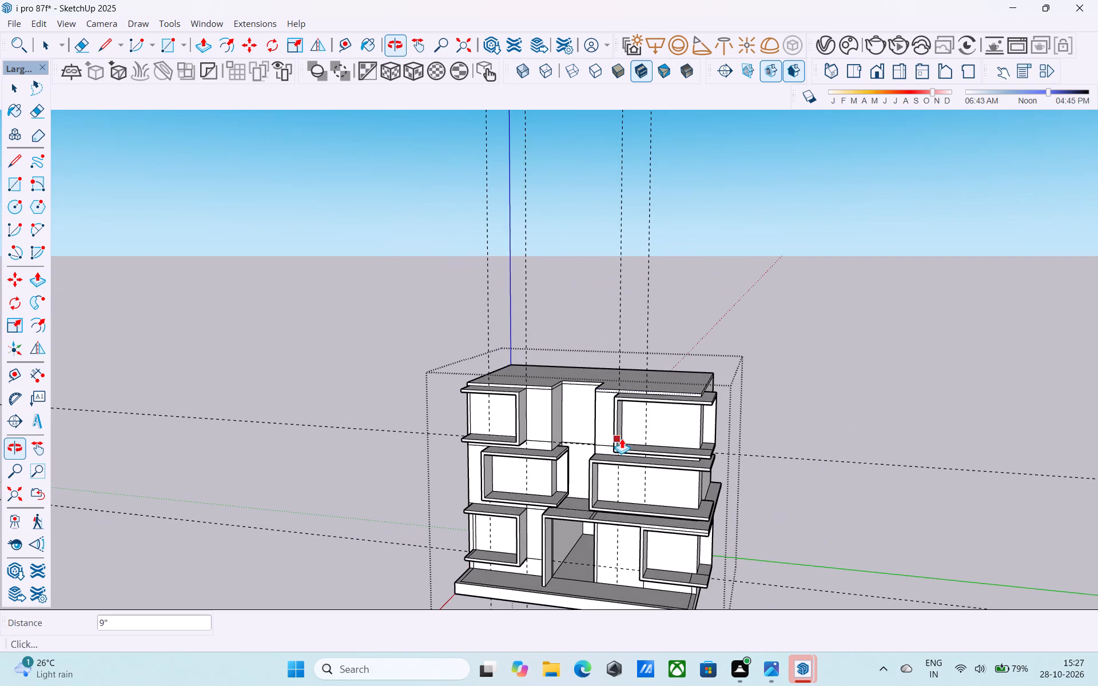
scroll(622, 438, "down", 1)
middle_click_drag(622, 438, 663, 440)
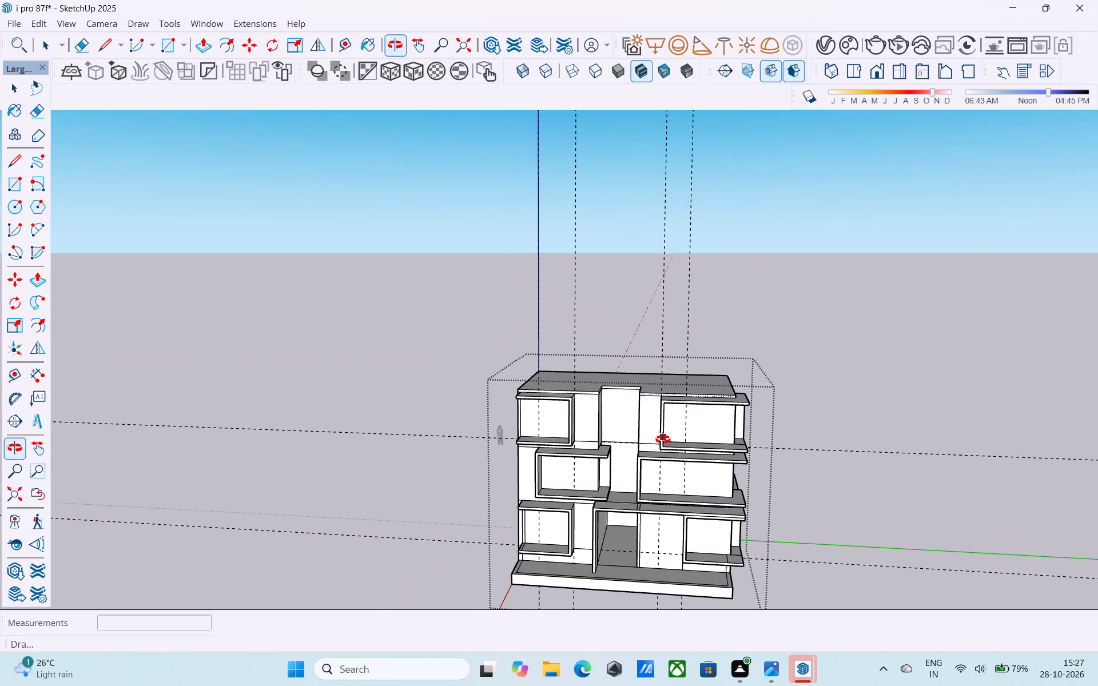
middle_click_drag(663, 440, 674, 416)
middle_click_drag(674, 416, 680, 590)
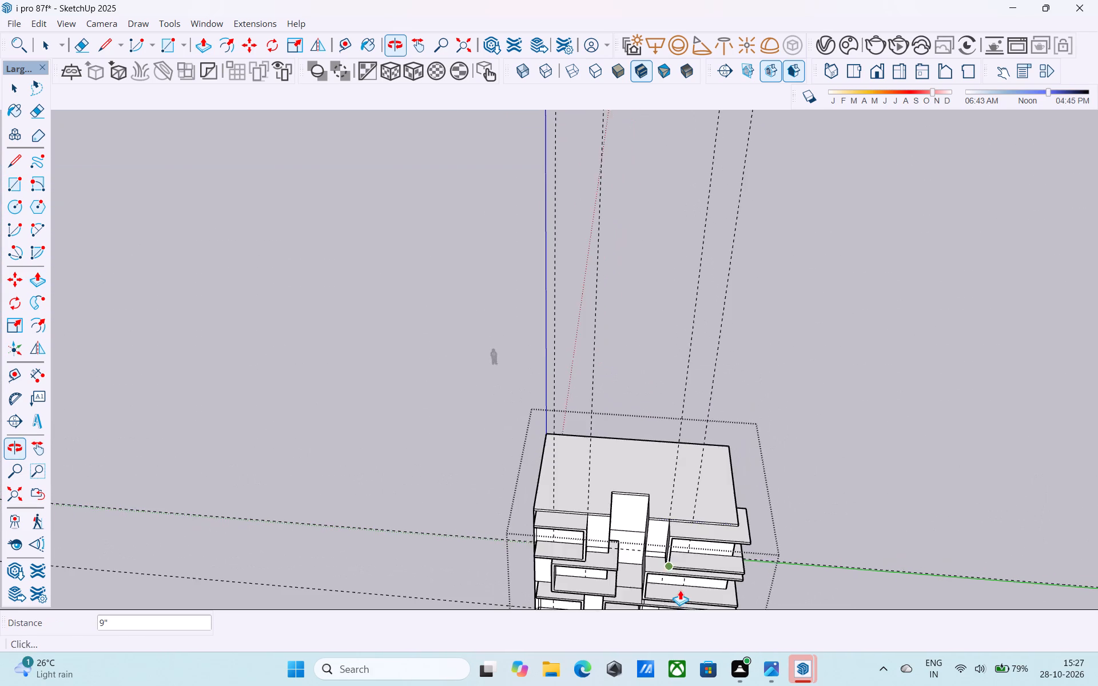
scroll(701, 488, "up", 4)
scroll(701, 488, "down", 4)
Offset the roof slab's top face outline 9" inward to mark the next storey's walls, and save the model.
middle_click_drag(701, 488, 600, 490)
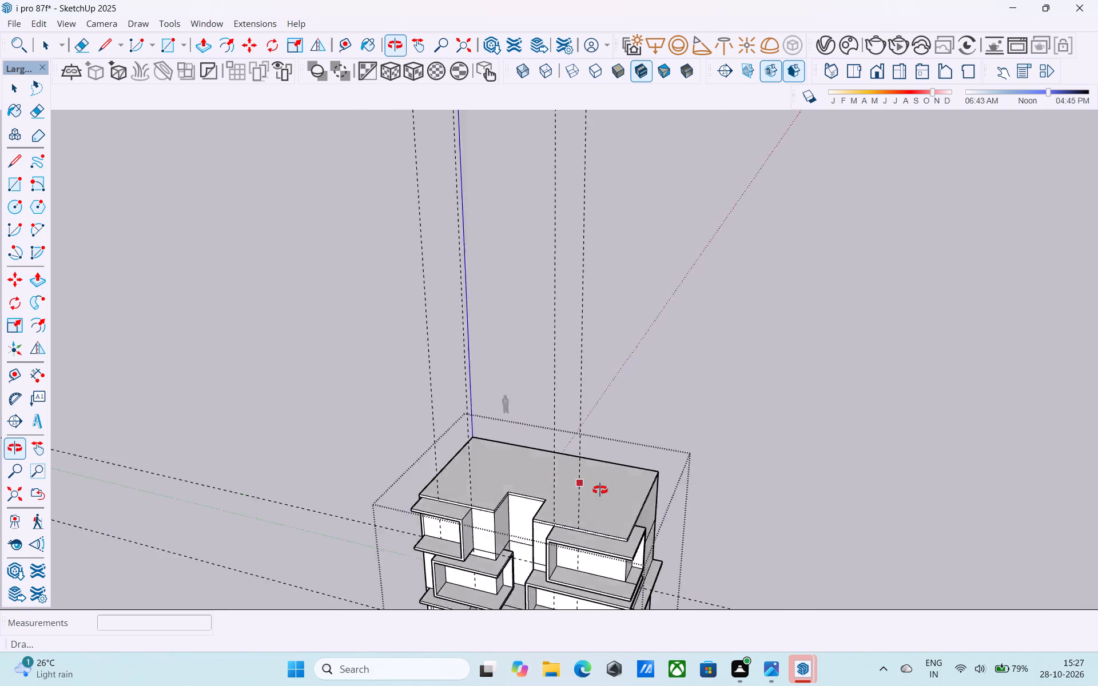
middle_click_drag(600, 490, 559, 501)
scroll(514, 559, "up", 4)
key("space")
scroll(492, 541, "up", 4)
left_click(494, 525)
scroll(494, 525, "up", 4)
key("f")
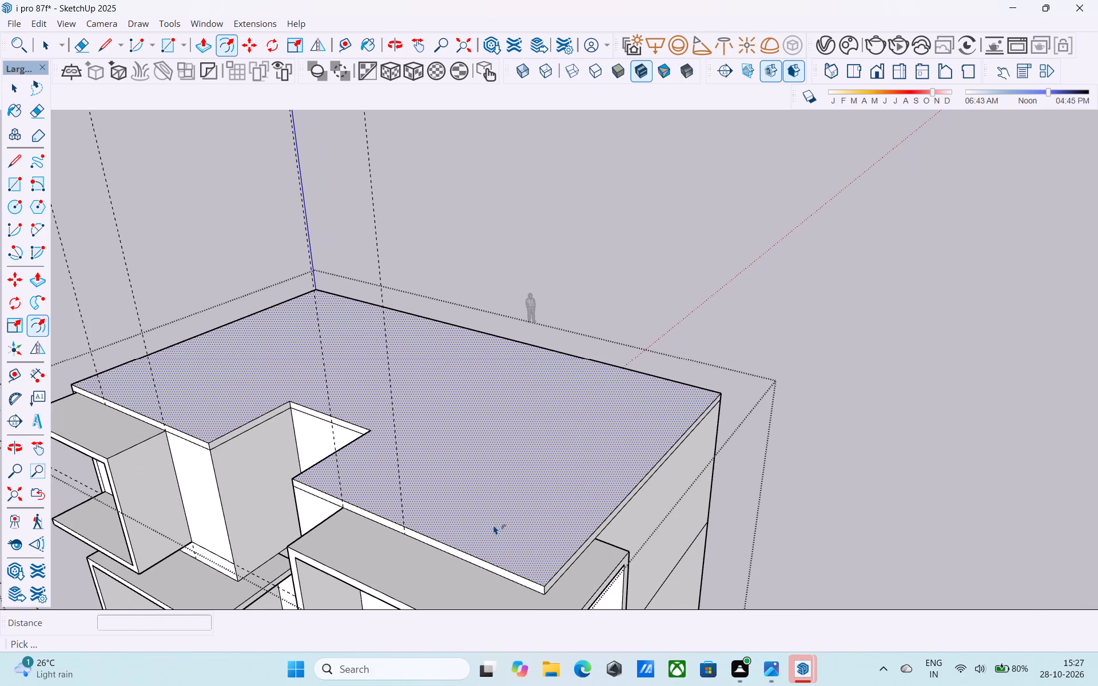
left_click(494, 525)
type("9\"")
key("Return")
key("ctrl+s")
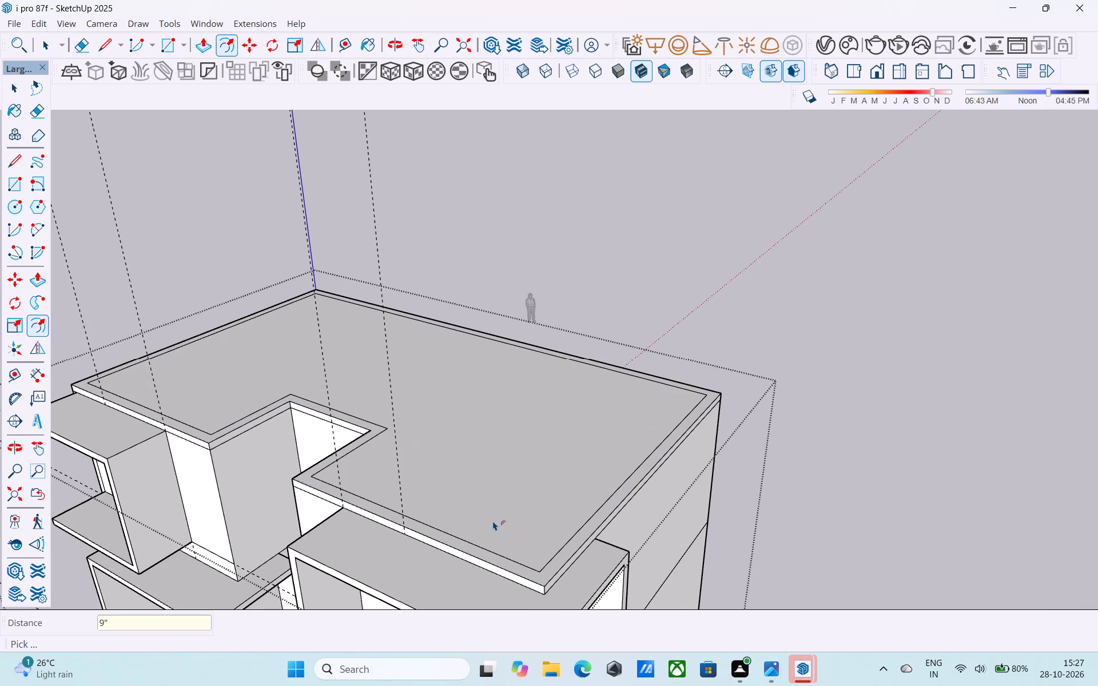
Push/pull the 9" wall strip around the roof slab's edge up 10' to raise the next storey's walls.
key("space")
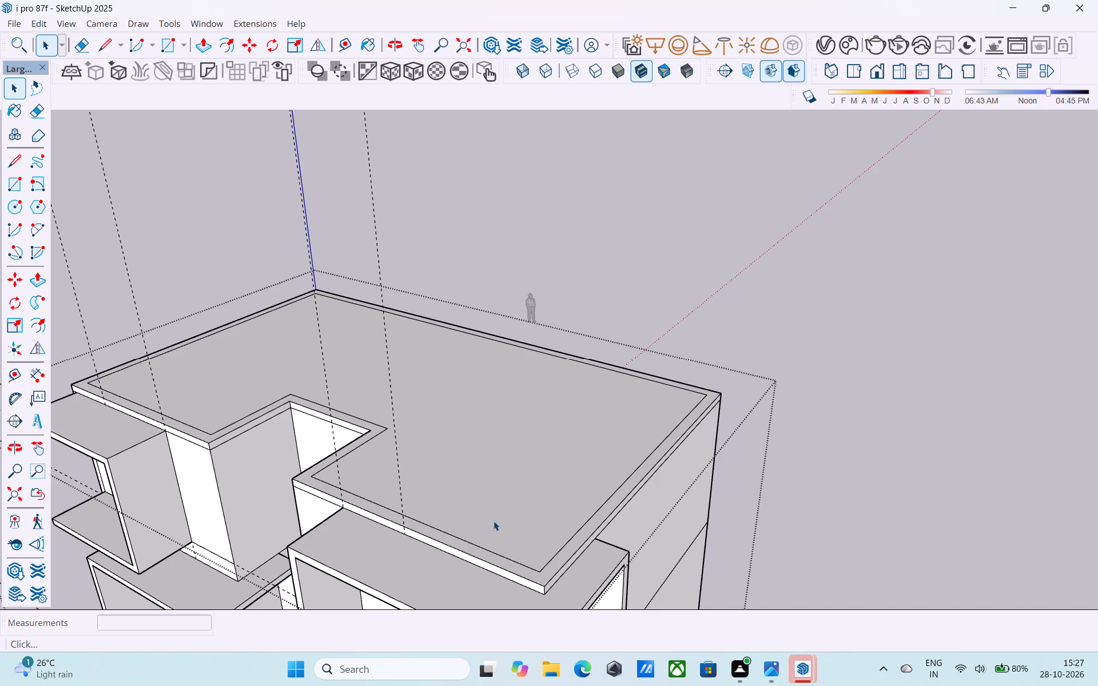
scroll(537, 505, "down", 7)
middle_click_drag(570, 512, 592, 495)
scroll(675, 453, "down", 4)
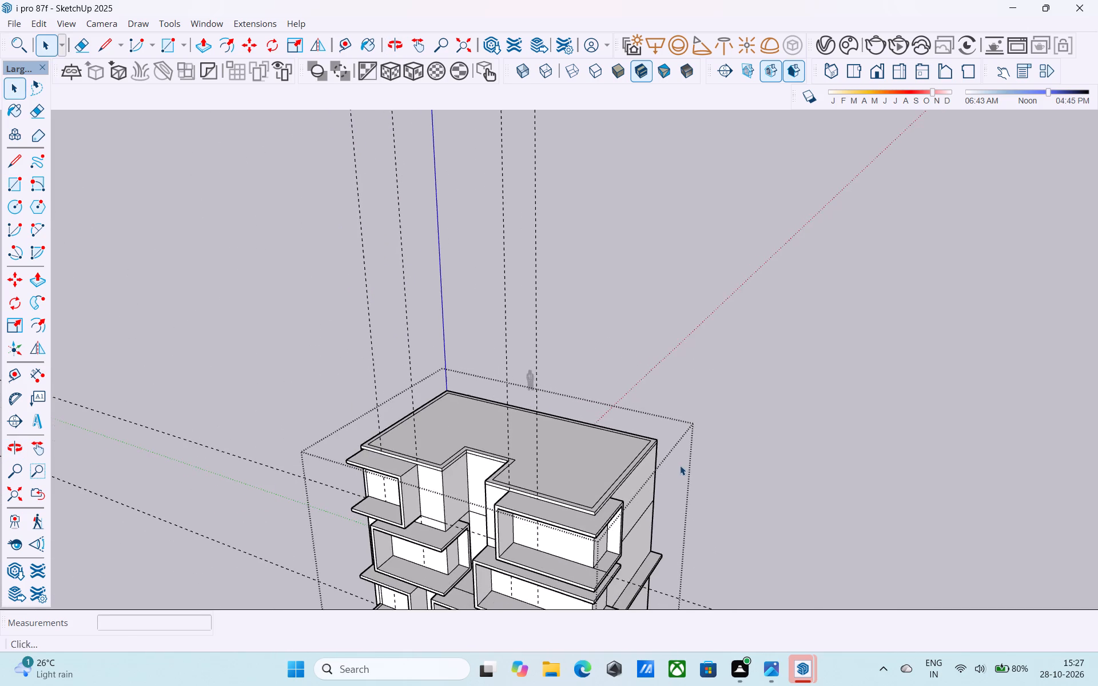
middle_click_drag(650, 525, 633, 463)
scroll(344, 369, "up", 6)
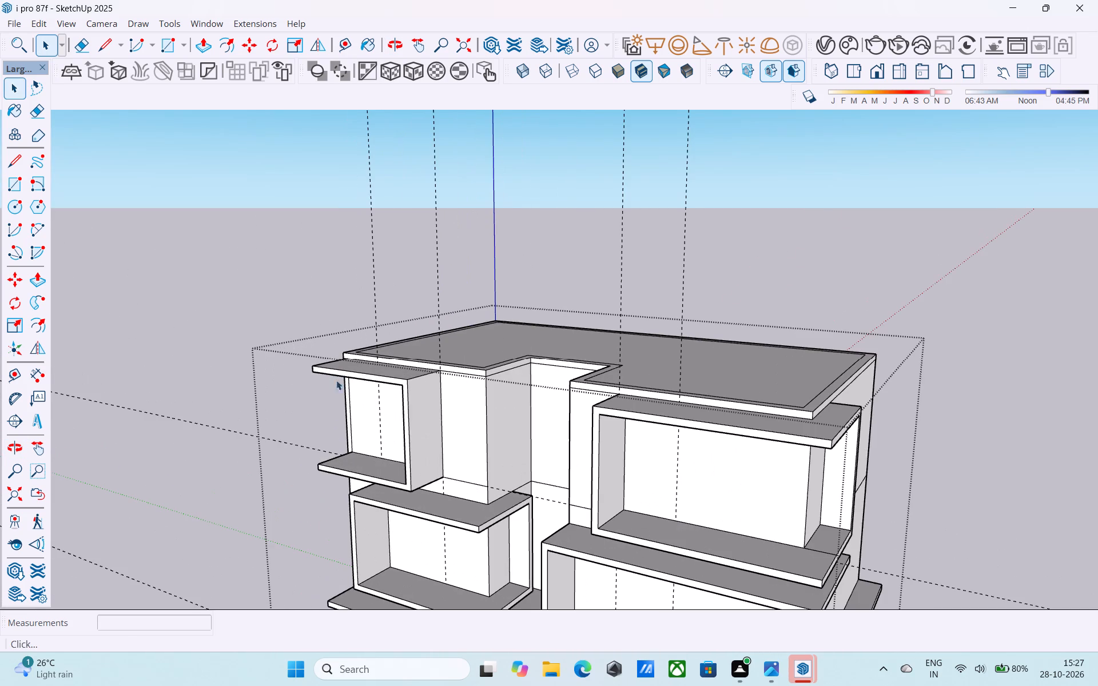
scroll(627, 341, "down", 3)
middle_click_drag(629, 347, 554, 482)
scroll(600, 465, "up", 4)
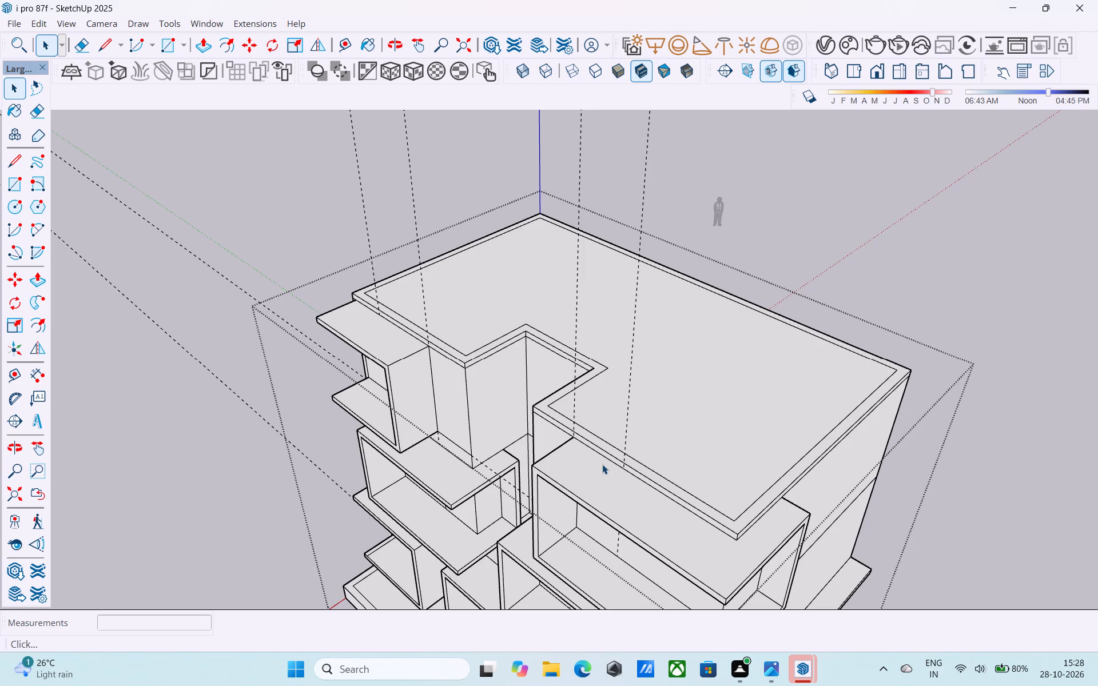
scroll(603, 469, "up", 1)
scroll(597, 466, "down", 6)
middle_click_drag(584, 464, 675, 456)
scroll(495, 360, "down", 4)
middle_click_drag(493, 369, 566, 413)
scroll(671, 444, "up", 13)
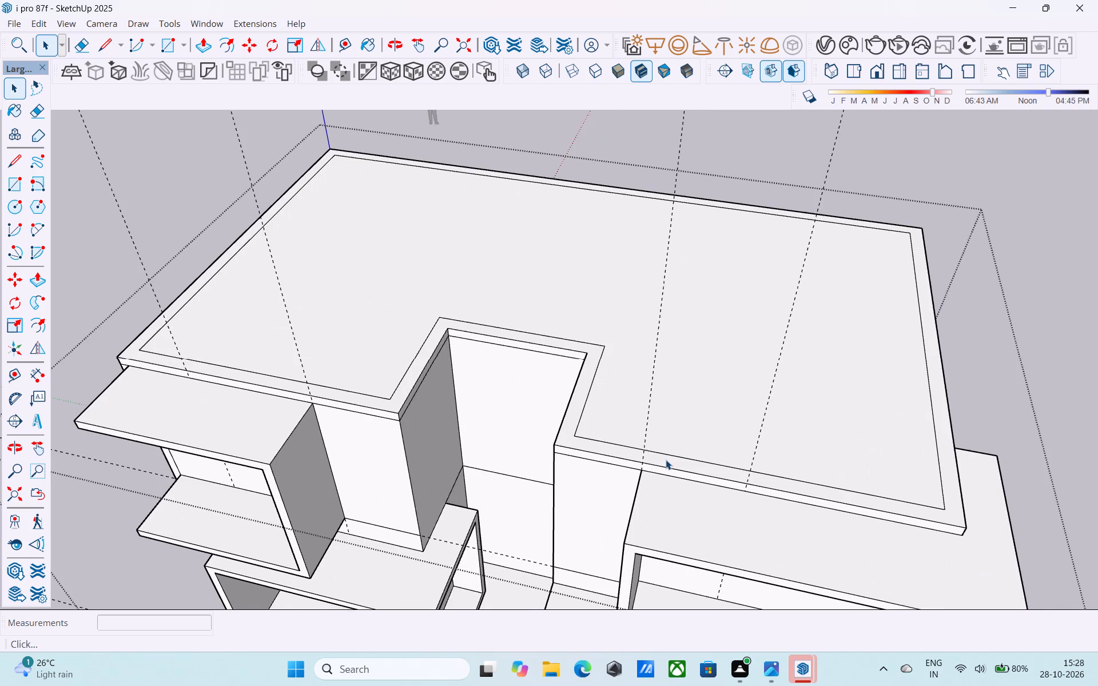
left_click(666, 460)
scroll(665, 460, "up", 5)
key("p")
left_click(665, 460)
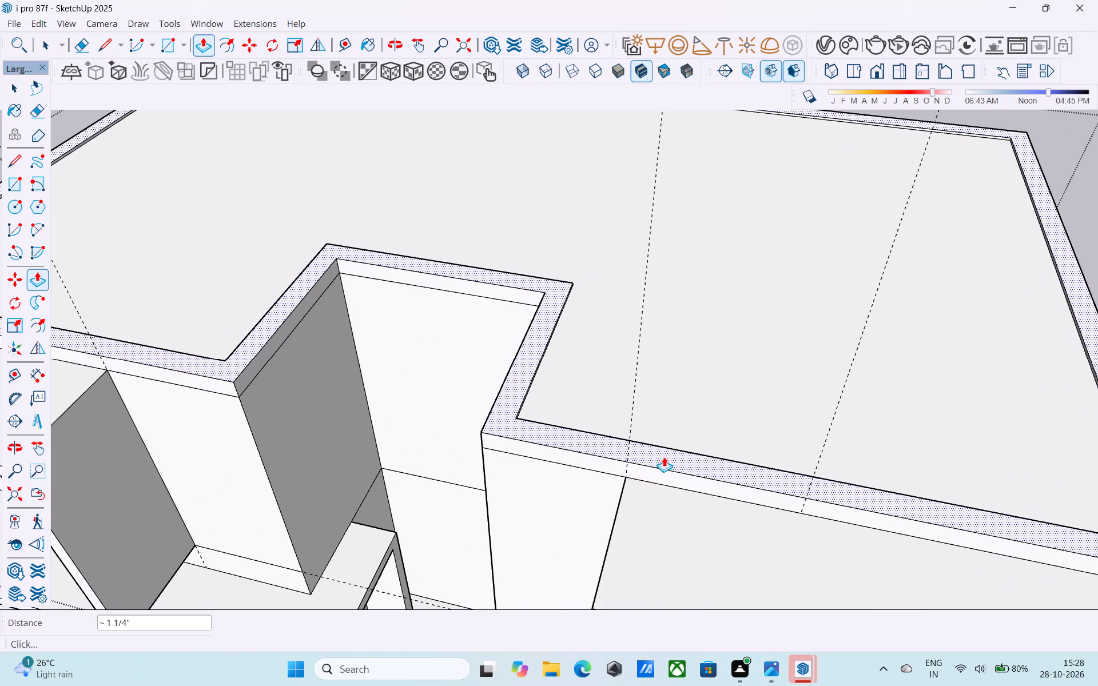
type("10'")
key("Return")
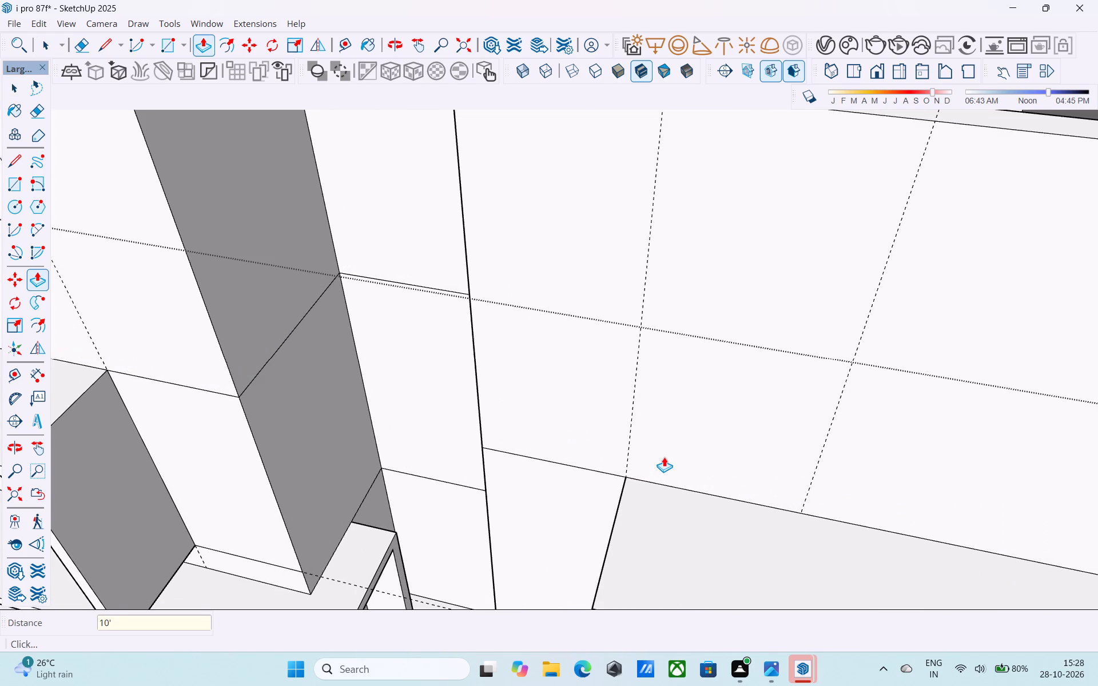
Inspect the raised top-storey walls and the facade frames below from the front, both sides and above.
scroll(647, 430, "down", 5)
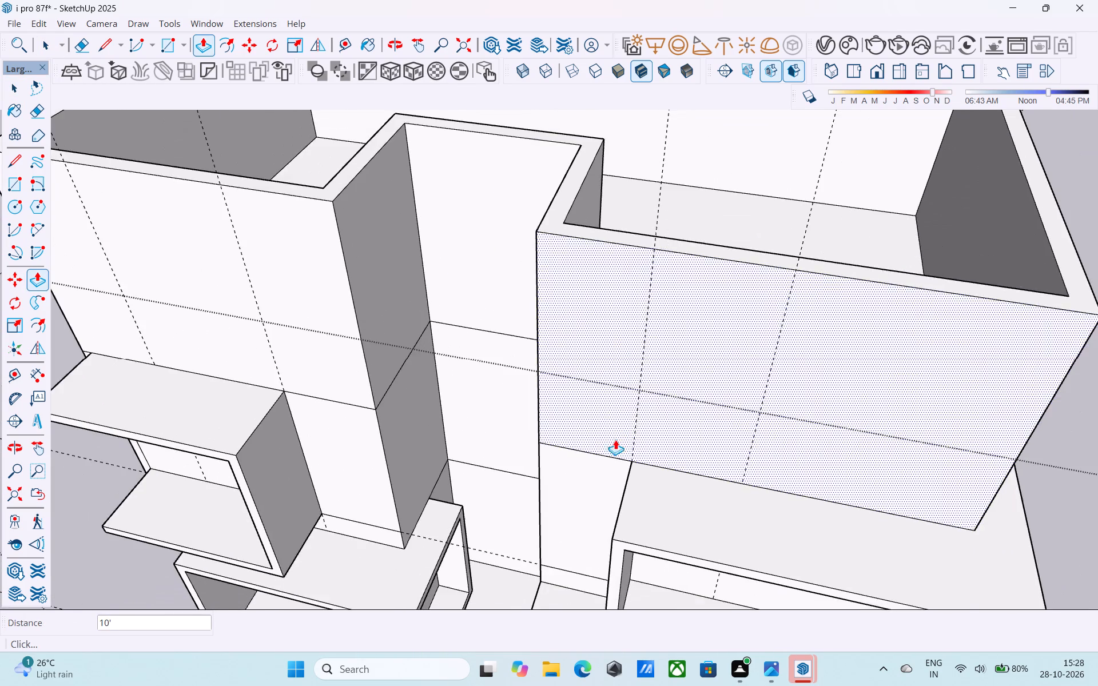
scroll(610, 438, "down", 1)
middle_click_drag(610, 437, 594, 392)
scroll(601, 376, "up", 4)
middle_click_drag(602, 377, 636, 361)
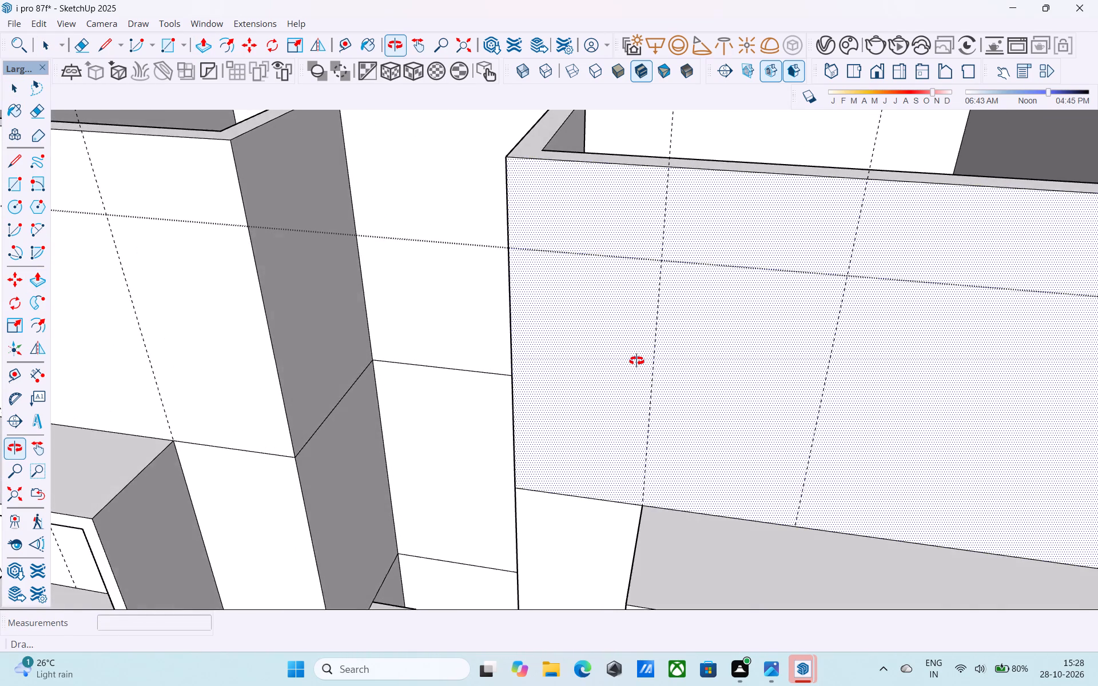
middle_click_drag(636, 361, 636, 360)
scroll(636, 360, "down", 3)
middle_click_drag(636, 360, 609, 311)
scroll(606, 309, "down", 13)
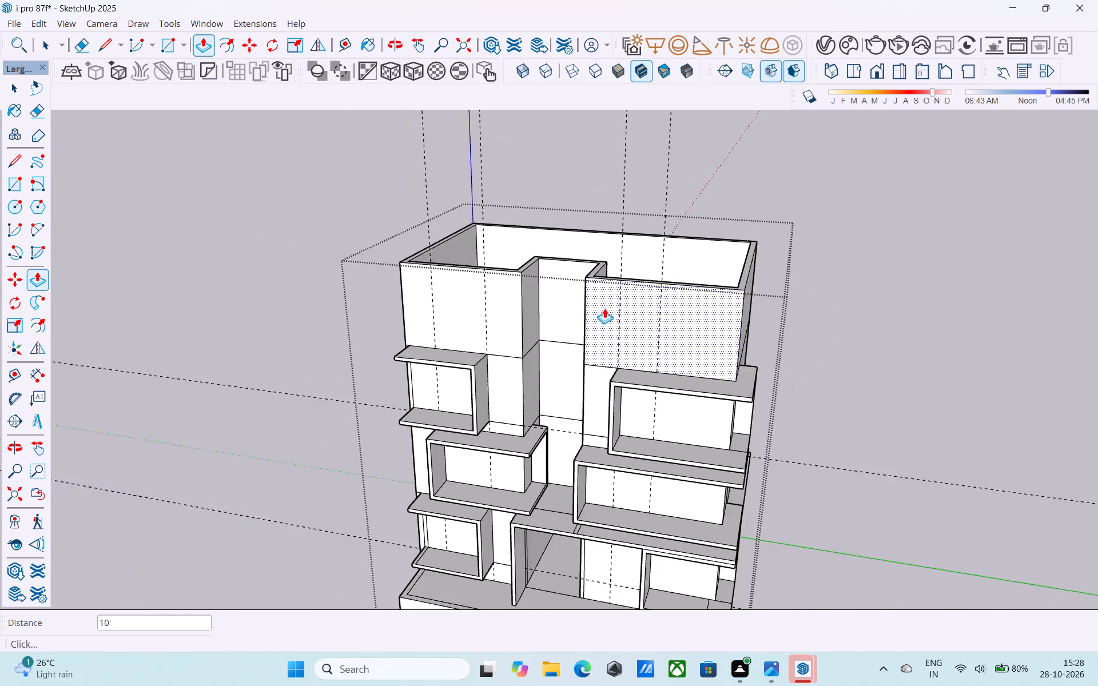
middle_click_drag(623, 411, 477, 264)
middle_click_drag(532, 329, 631, 334)
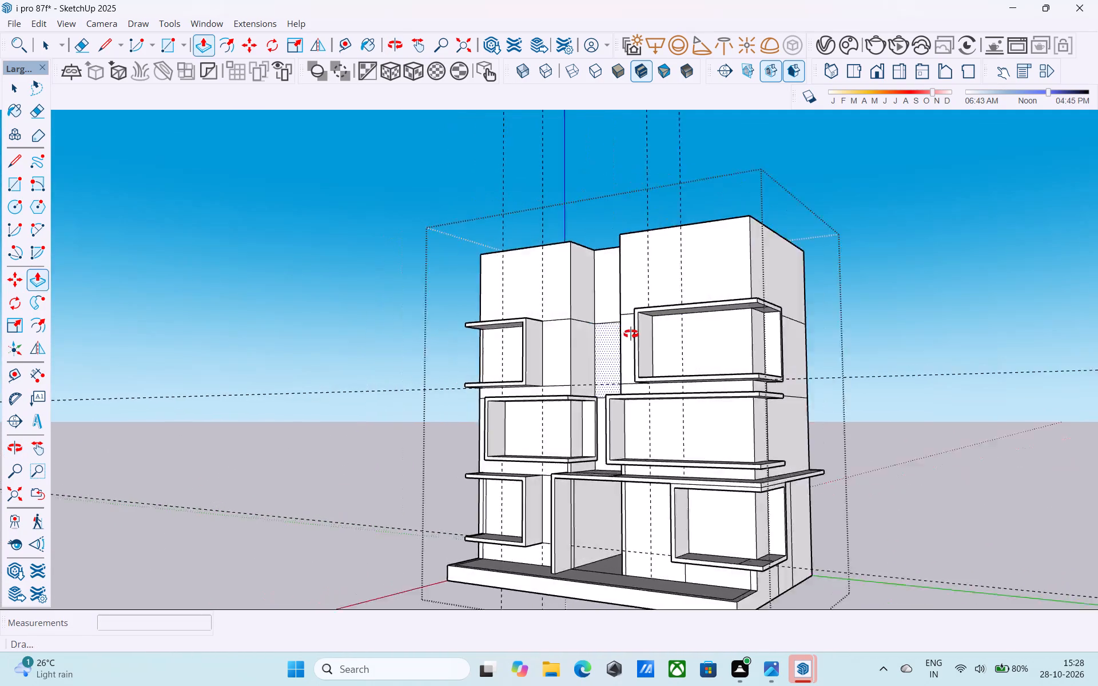
middle_click_drag(631, 334, 902, 372)
scroll(1011, 372, "up", 5)
middle_click_drag(982, 406, 701, 353)
scroll(354, 429, "up", 2)
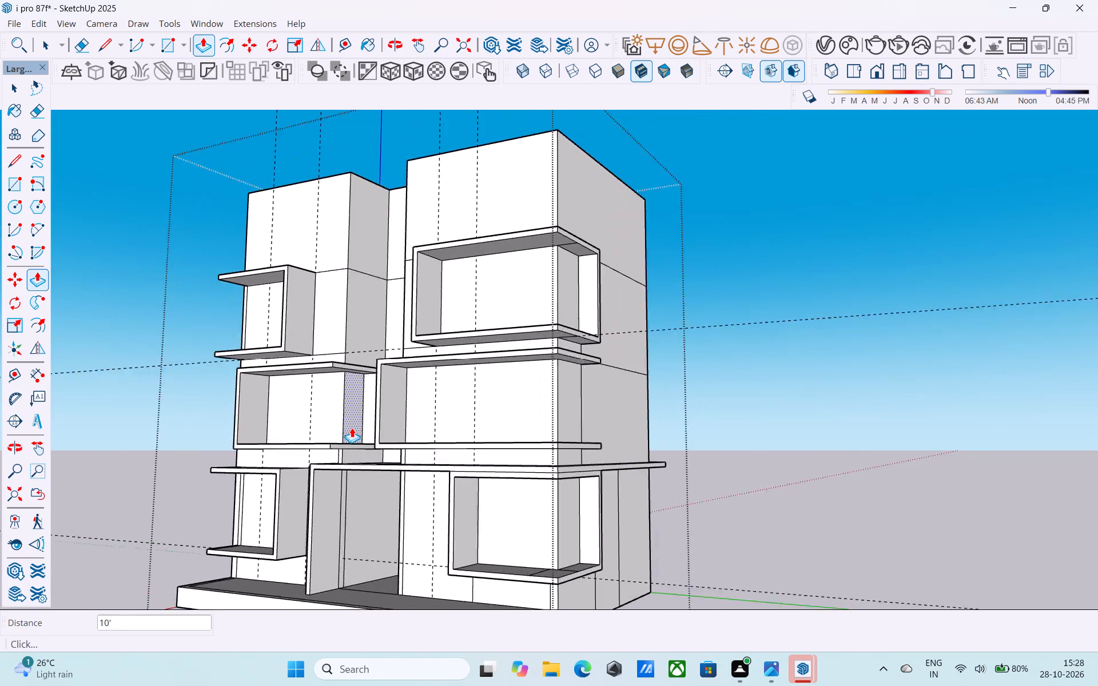
scroll(352, 428, "up", 2)
scroll(353, 427, "down", 3)
middle_click_drag(358, 425, 670, 421)
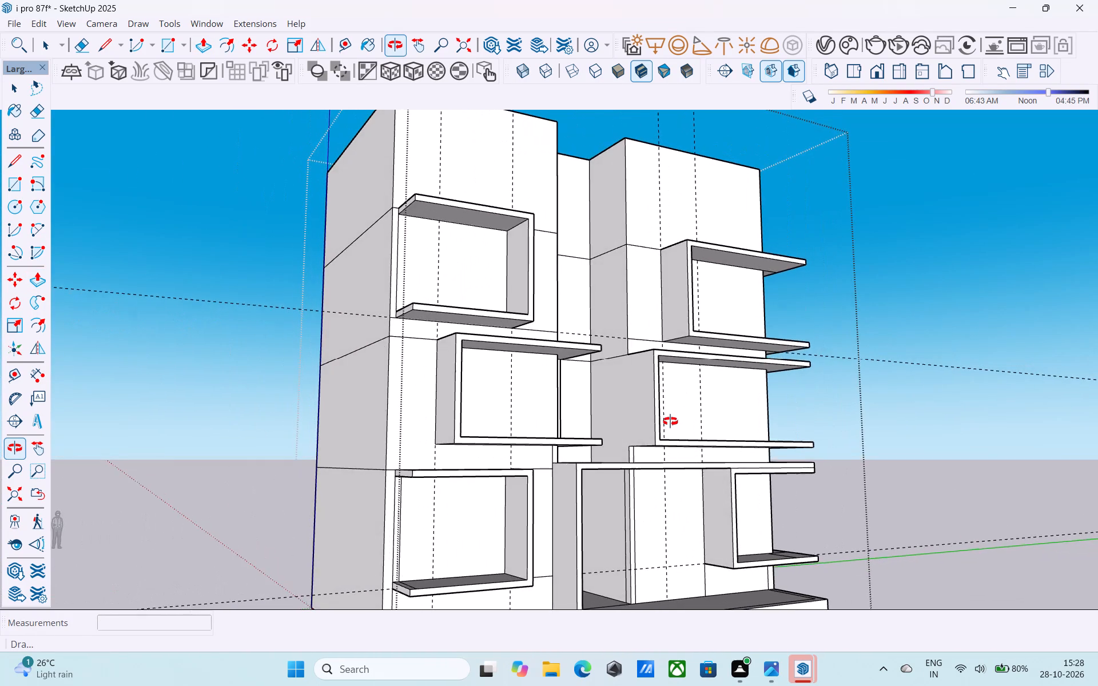
middle_click_drag(670, 421, 375, 433)
scroll(250, 381, "down", 3)
middle_click_drag(246, 381, 366, 427)
middle_click_drag(376, 418, 382, 402)
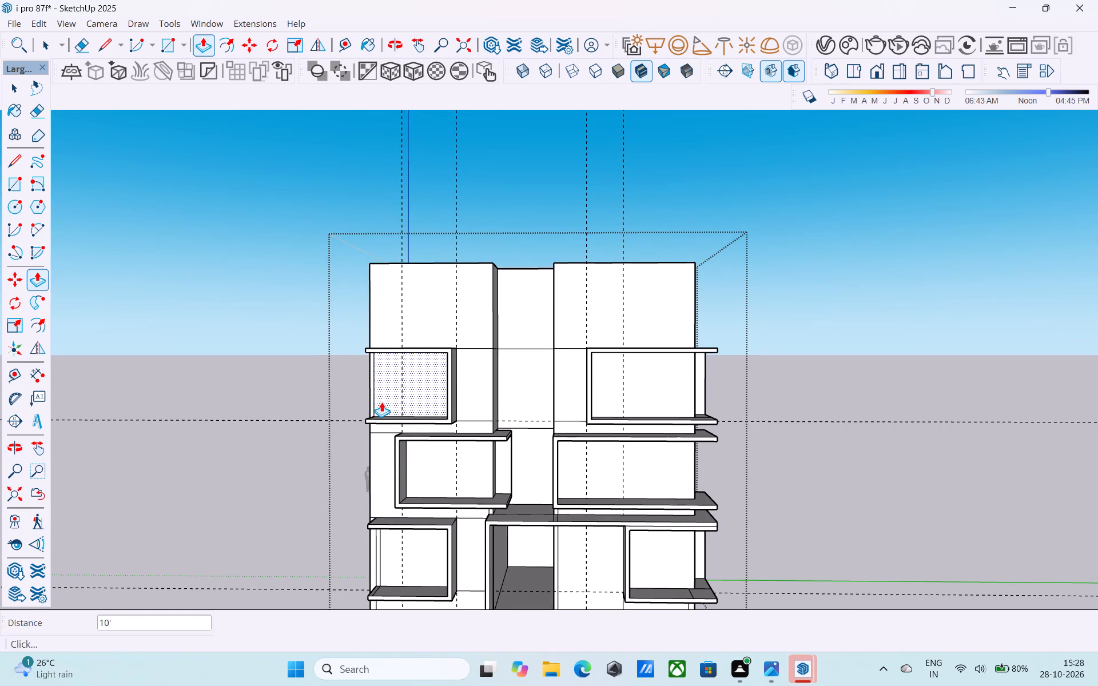
scroll(407, 412, "down", 5)
middle_click_drag(404, 412, 392, 389)
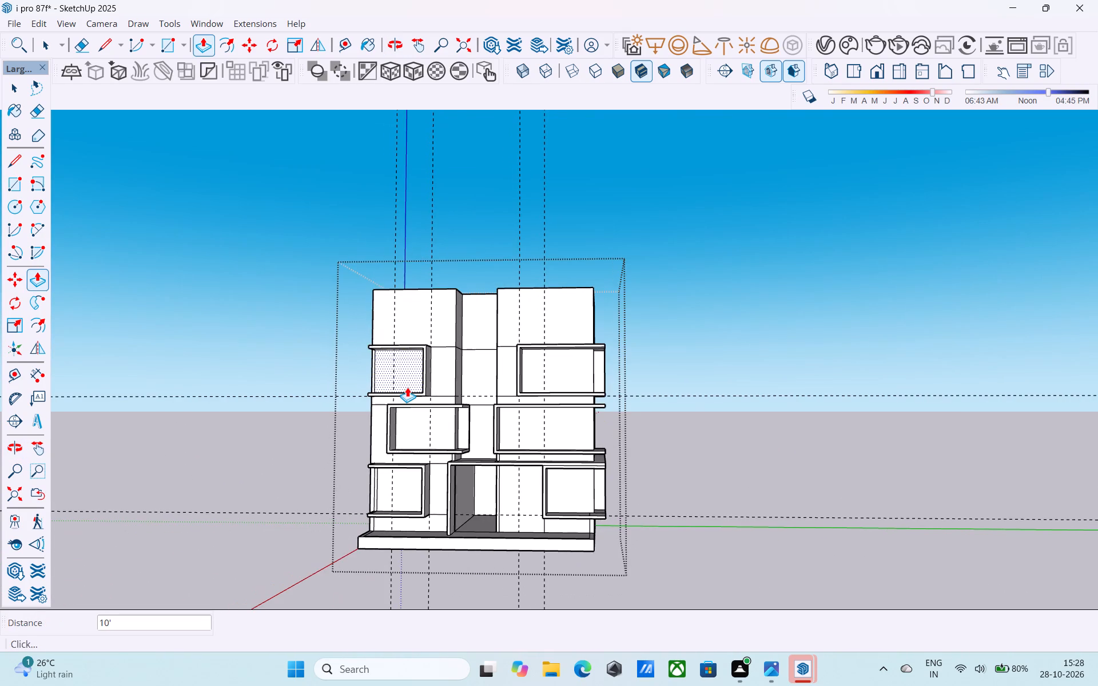
middle_click_drag(407, 387, 412, 421)
scroll(419, 391, "up", 5)
middle_click_drag(427, 378, 439, 394)
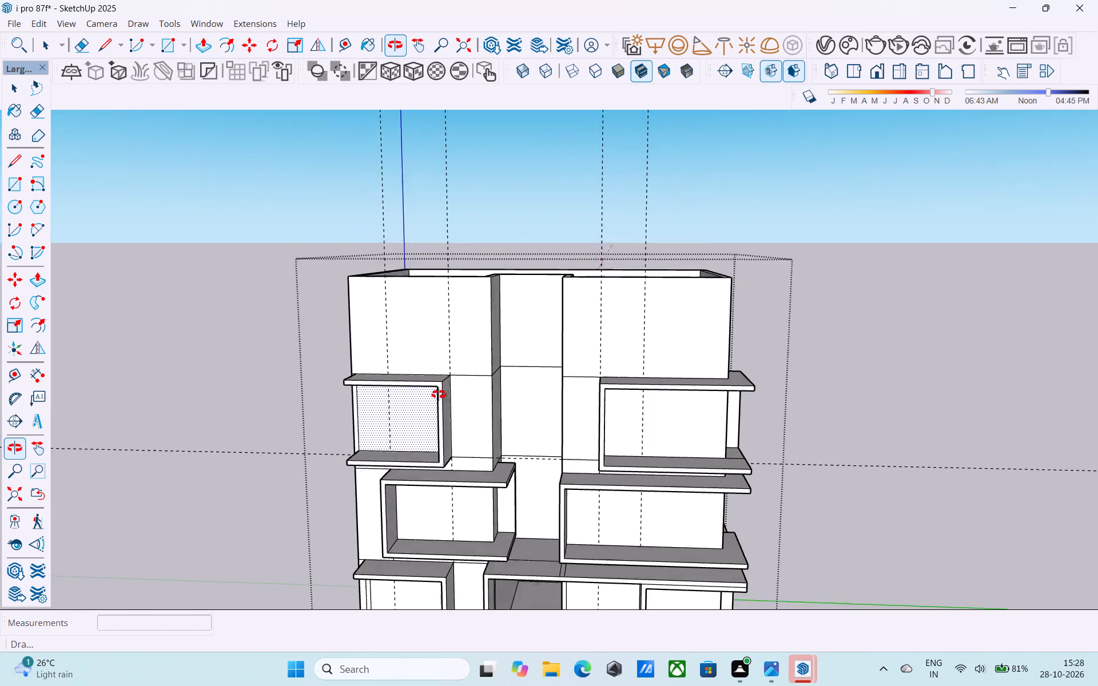
middle_click_drag(439, 394, 706, 413)
middle_click_drag(532, 395, 524, 411)
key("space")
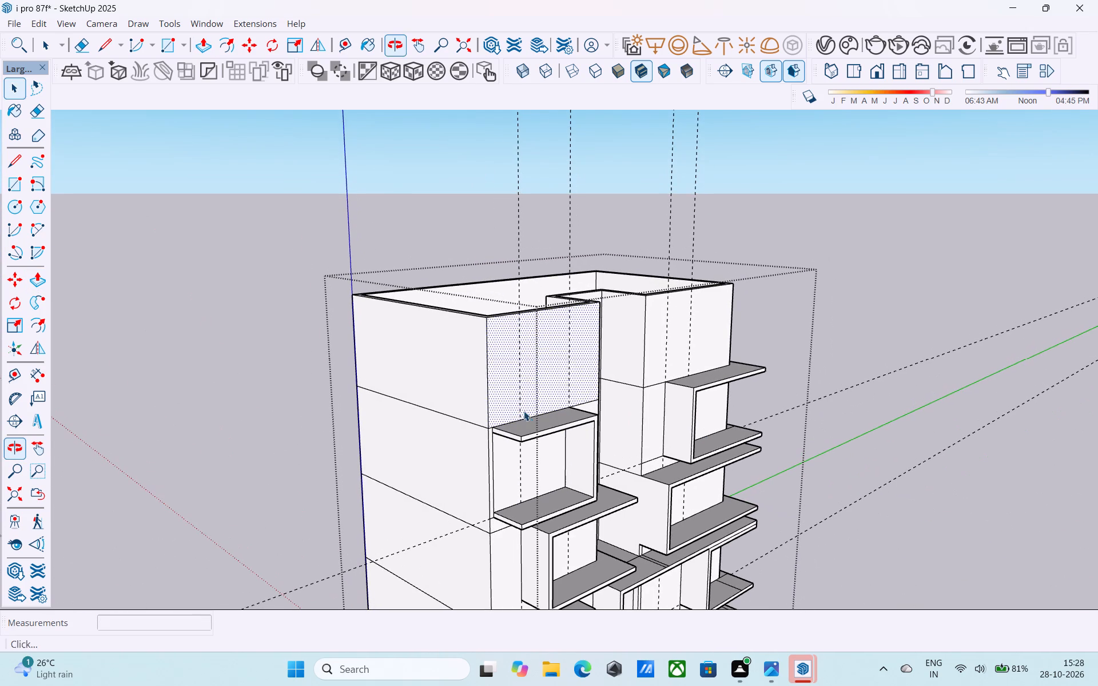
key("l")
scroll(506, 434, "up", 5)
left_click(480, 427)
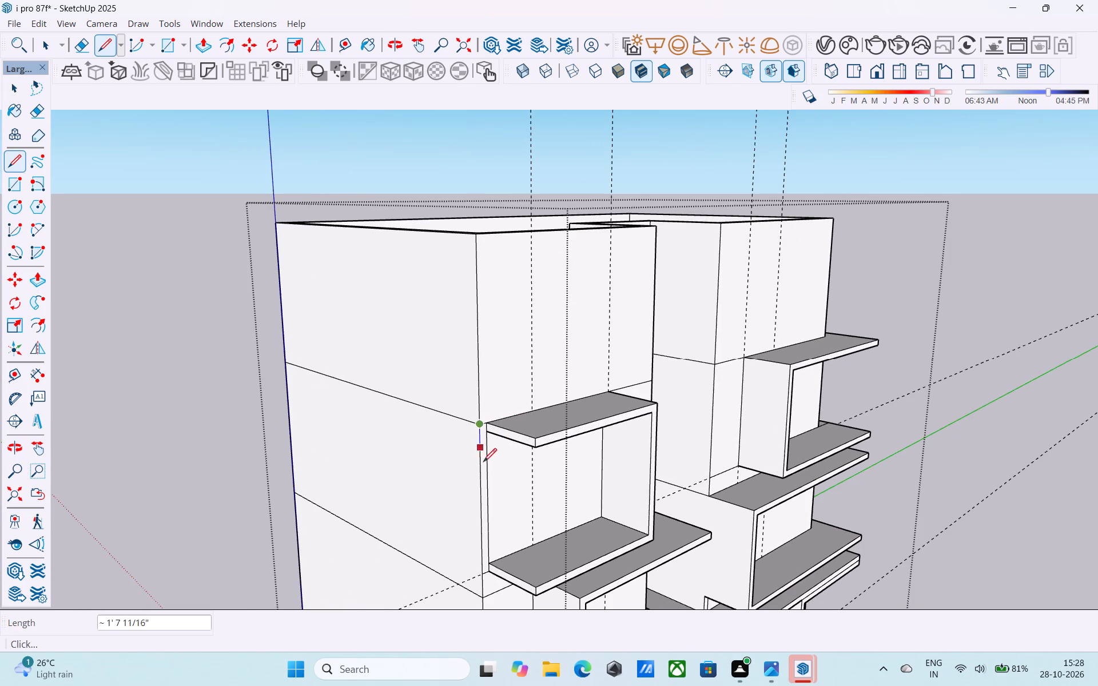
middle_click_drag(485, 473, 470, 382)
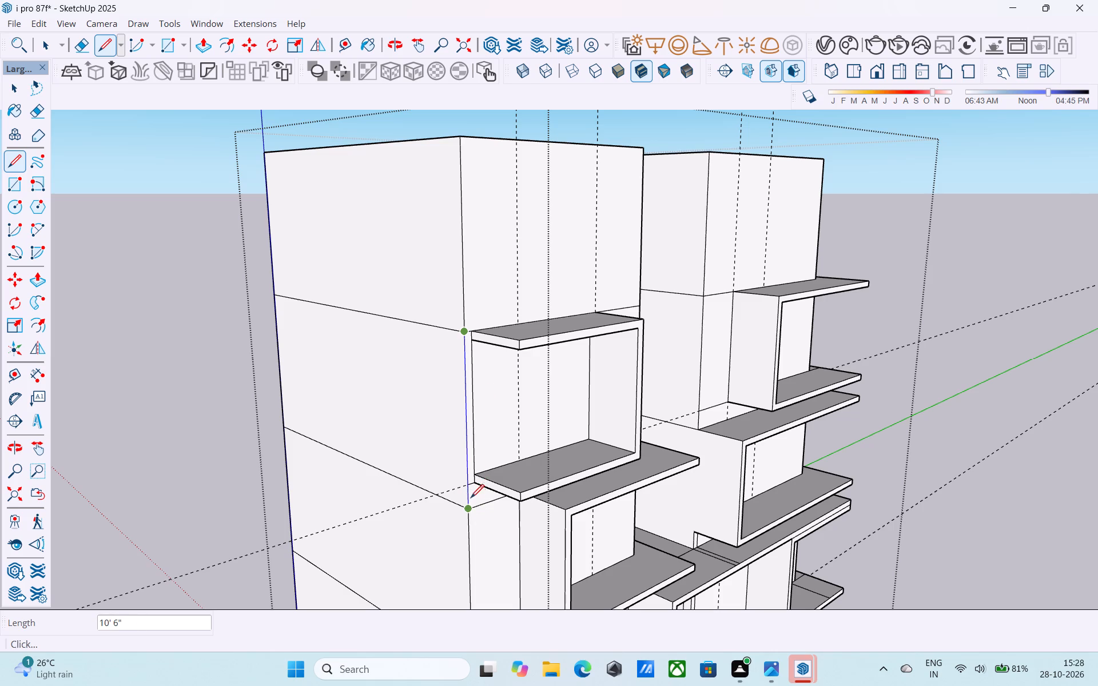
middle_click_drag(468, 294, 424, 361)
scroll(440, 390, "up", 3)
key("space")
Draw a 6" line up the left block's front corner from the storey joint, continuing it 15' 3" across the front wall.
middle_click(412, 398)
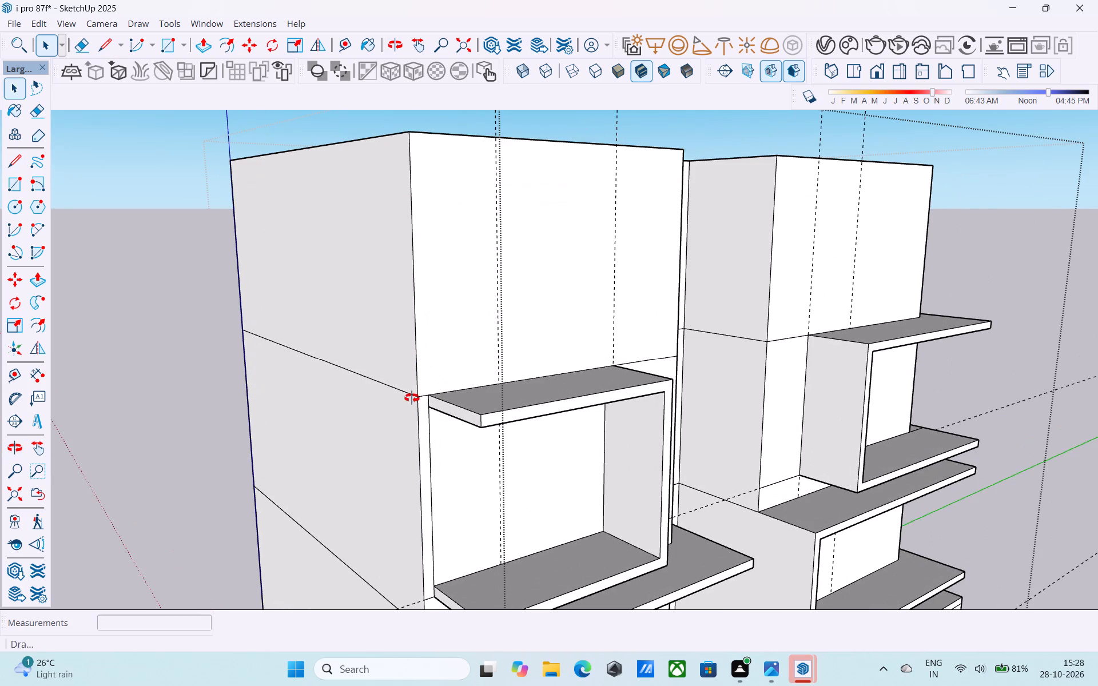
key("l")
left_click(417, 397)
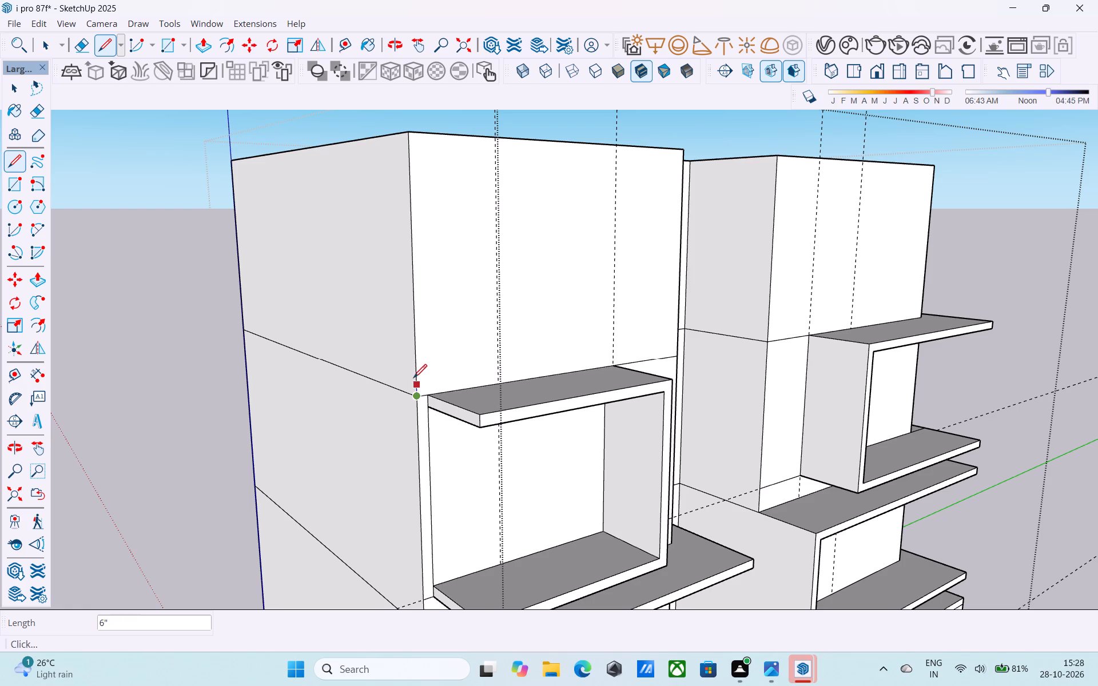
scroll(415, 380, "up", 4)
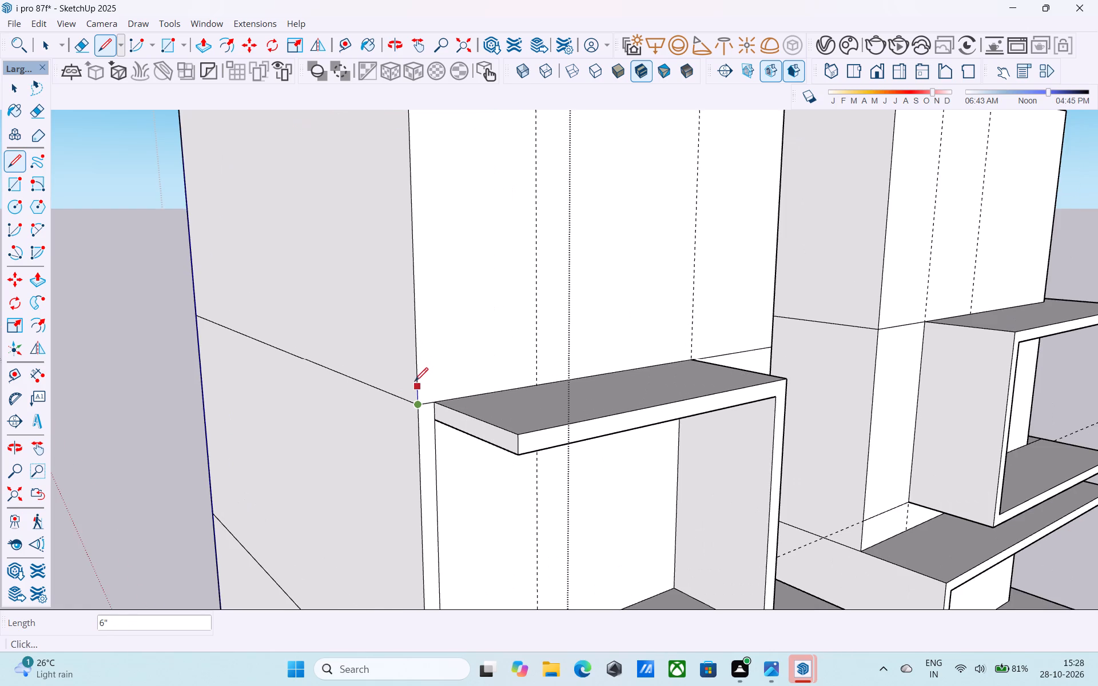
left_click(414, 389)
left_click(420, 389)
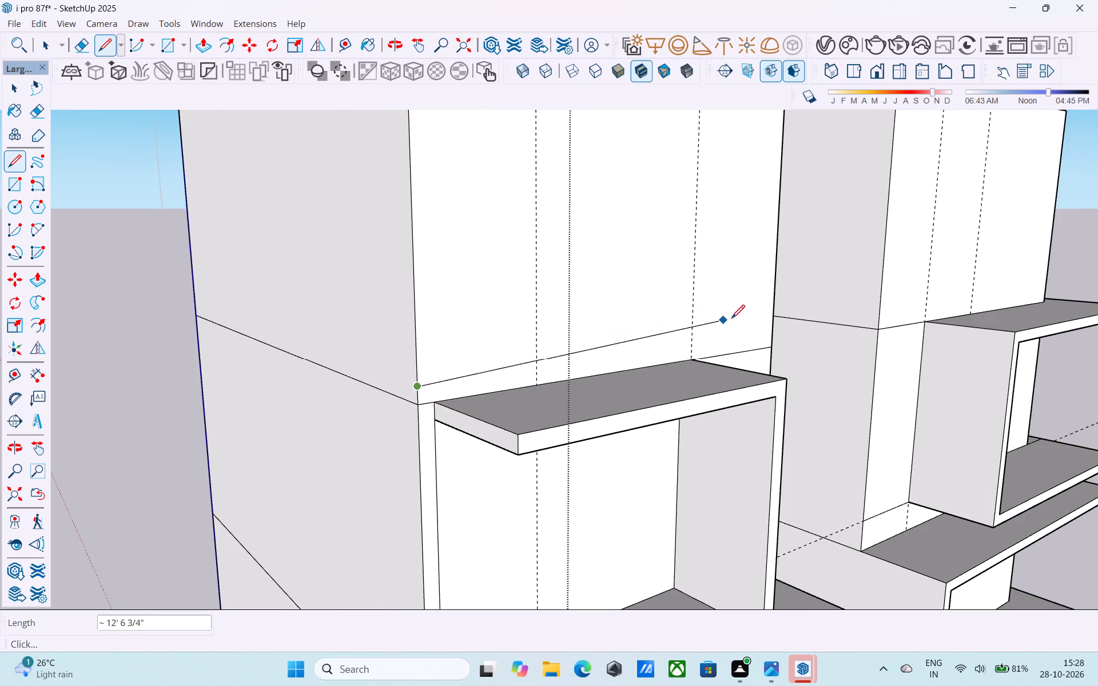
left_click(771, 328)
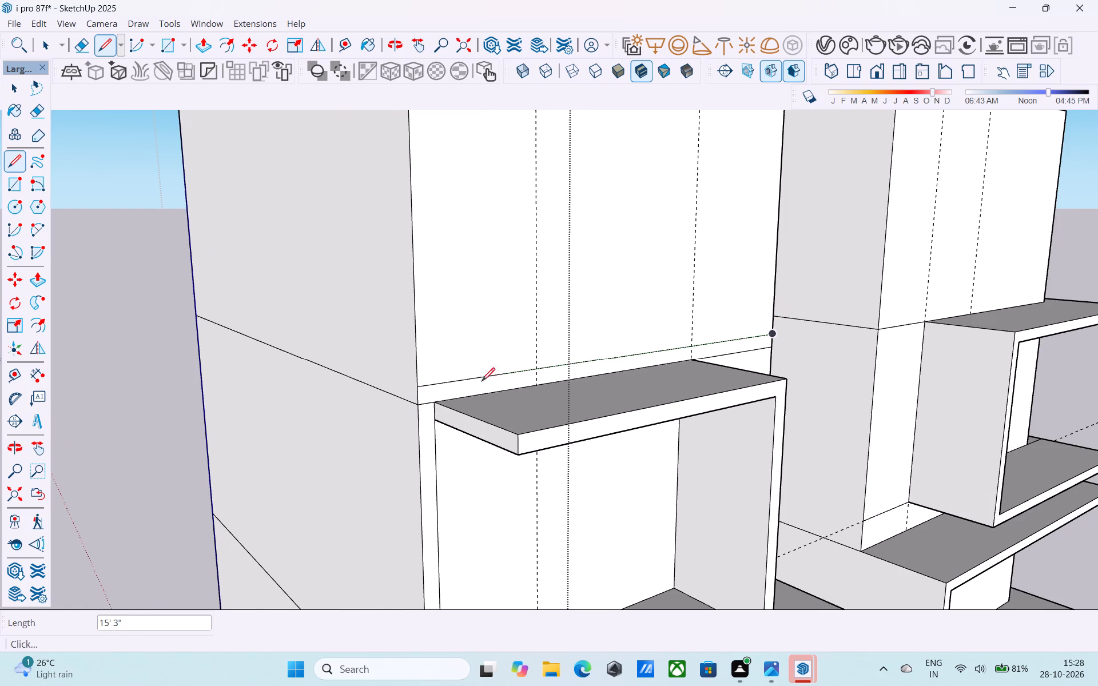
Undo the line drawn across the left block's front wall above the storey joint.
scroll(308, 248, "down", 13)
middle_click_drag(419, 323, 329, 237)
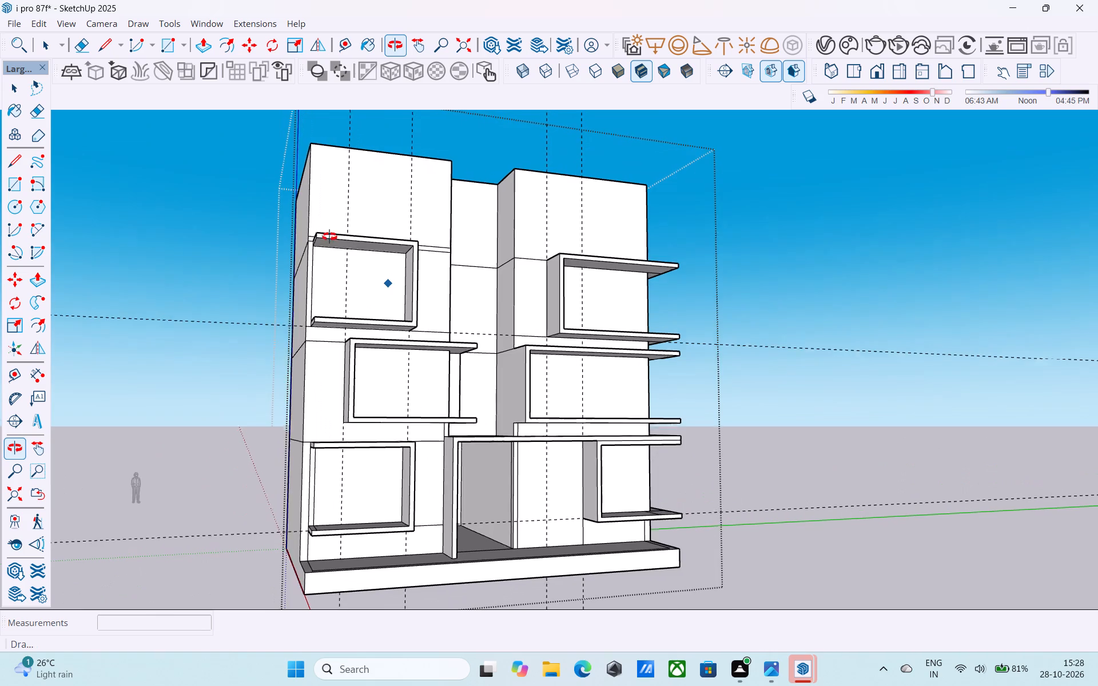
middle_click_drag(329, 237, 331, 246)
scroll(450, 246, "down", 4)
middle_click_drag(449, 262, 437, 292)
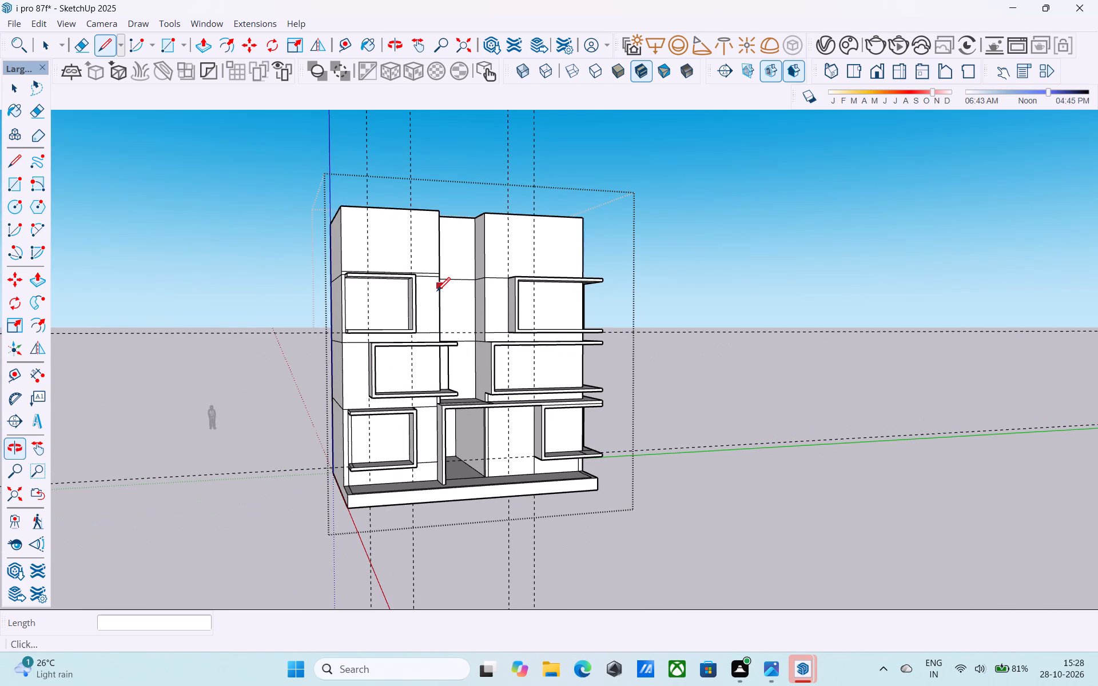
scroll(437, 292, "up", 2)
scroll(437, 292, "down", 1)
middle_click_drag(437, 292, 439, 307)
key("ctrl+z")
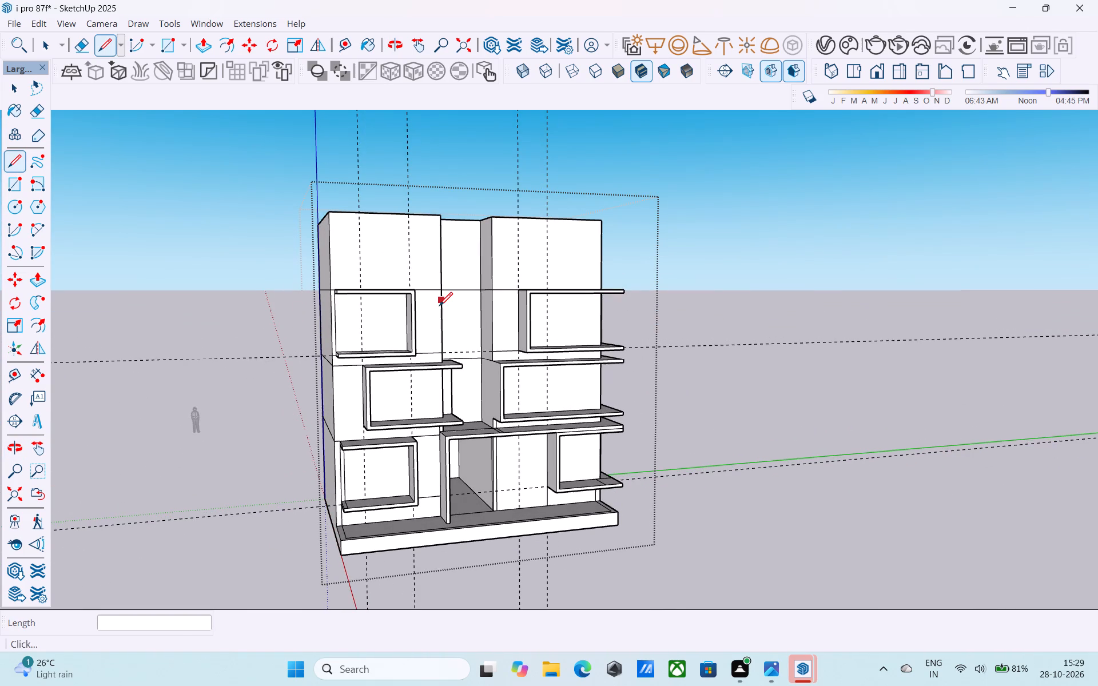
Measure the vertical gap between the ground-storey canopy and the frame above it at the facade's right end.
scroll(439, 307, "down", 3)
middle_click_drag(439, 307, 326, 310, "shift")
key("t")
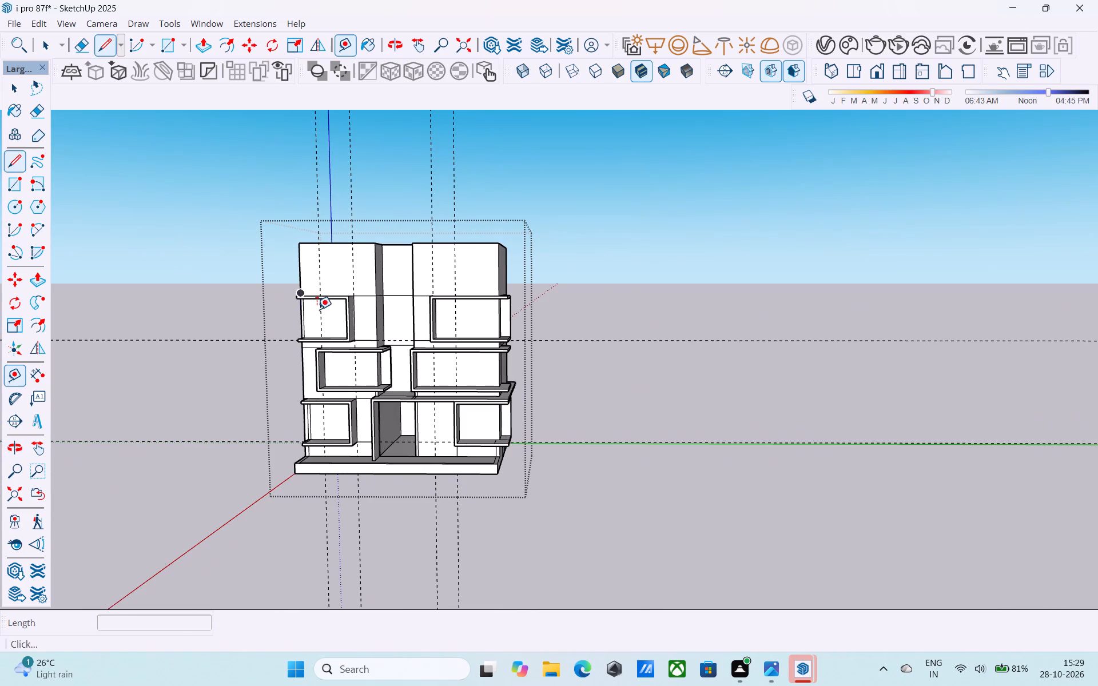
middle_click_drag(453, 402, 463, 368)
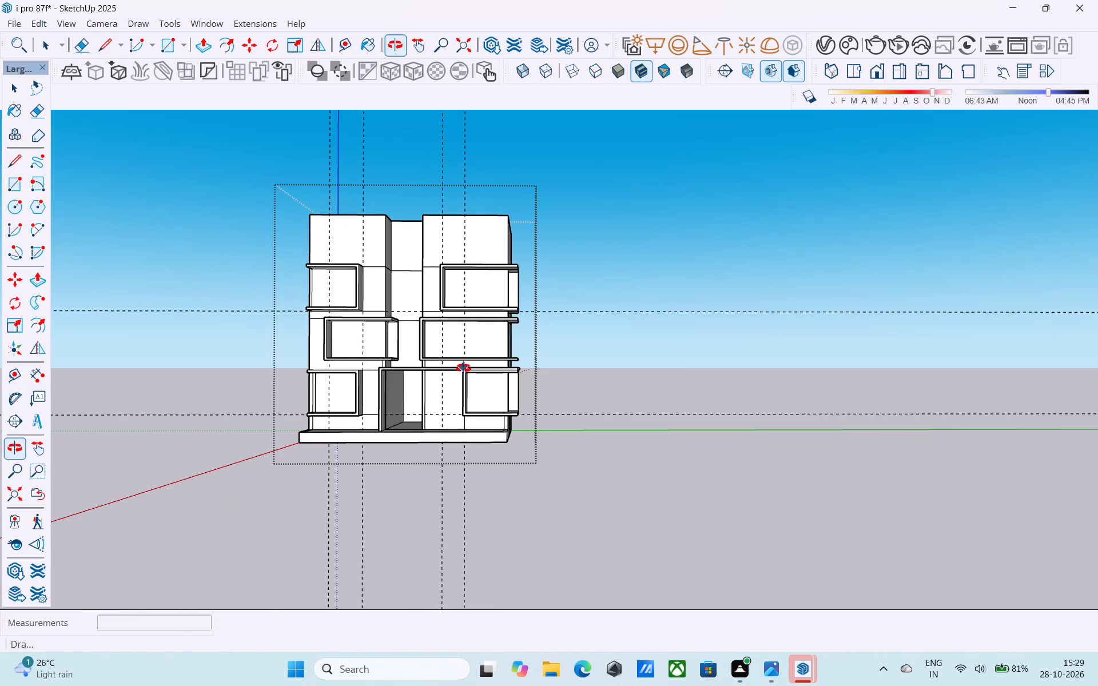
middle_click_drag(463, 368, 433, 362)
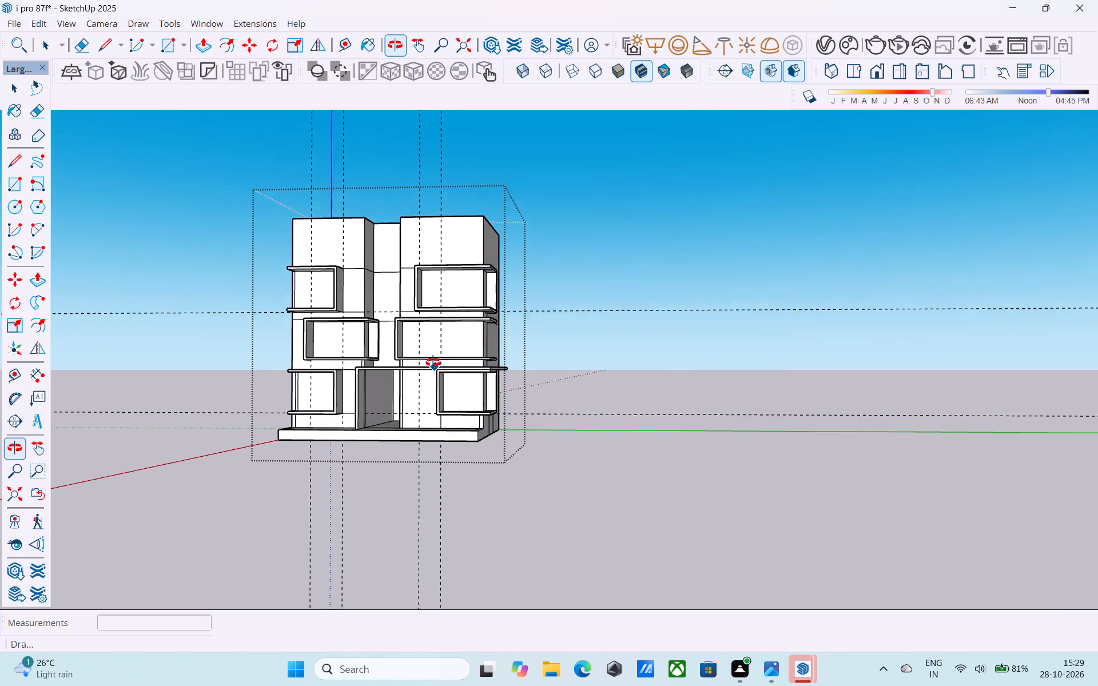
middle_click_drag(433, 362, 428, 352)
scroll(484, 351, "up", 19)
middle_click_drag(473, 351, 460, 385)
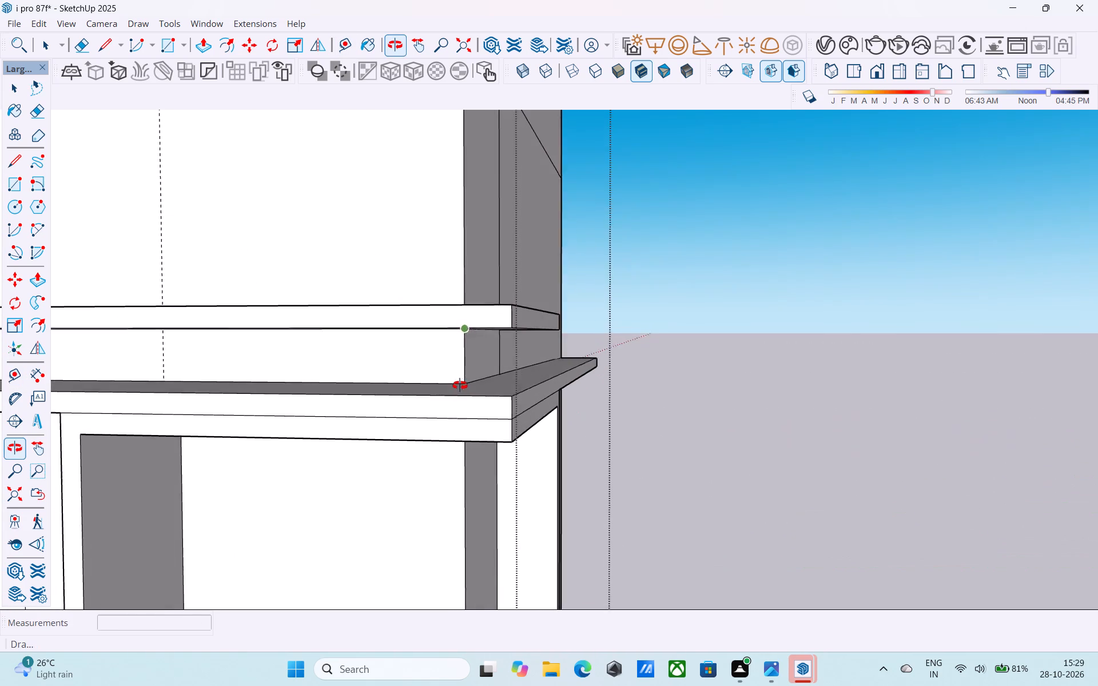
middle_click_drag(460, 385, 460, 389)
left_click(466, 380)
middle_click_drag(465, 377, 455, 346)
scroll(455, 337, "up", 3)
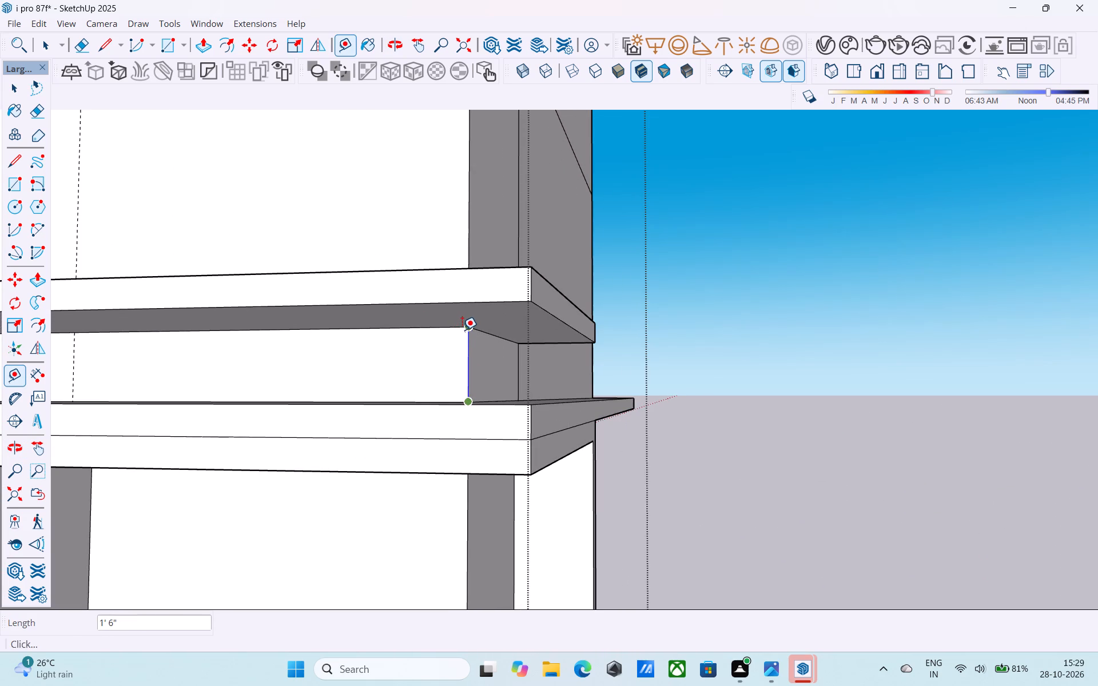
Place a horizontal guide 1.5' above the top ledge of the right block's uppermost frame, on the top-storey wall.
scroll(462, 330, "down", 9)
middle_click_drag(462, 330, 531, 420)
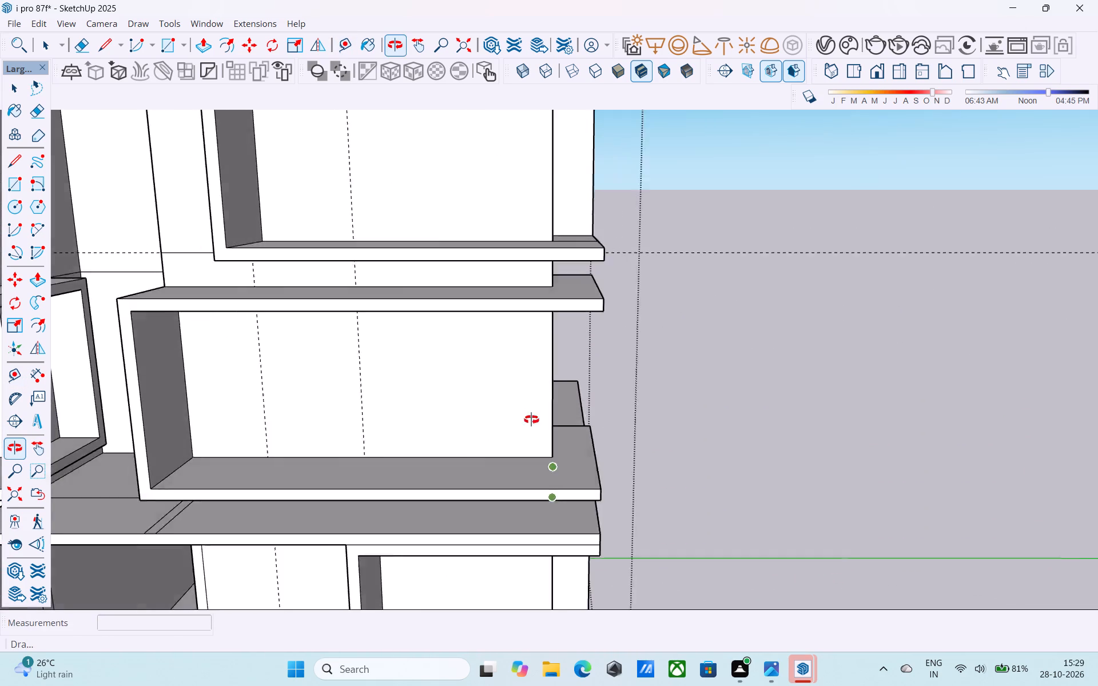
middle_click_drag(531, 420, 546, 425)
scroll(544, 391, "down", 8)
middle_click_drag(540, 378, 552, 440, "shift")
key("t")
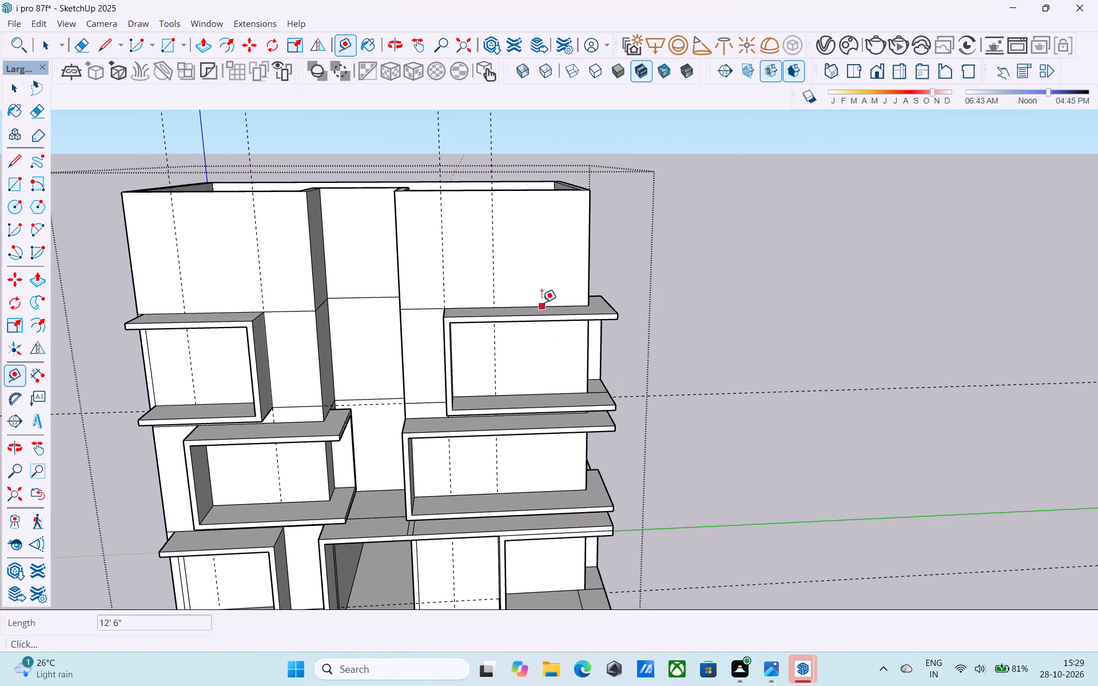
scroll(541, 301, "up", 4)
left_click(534, 310)
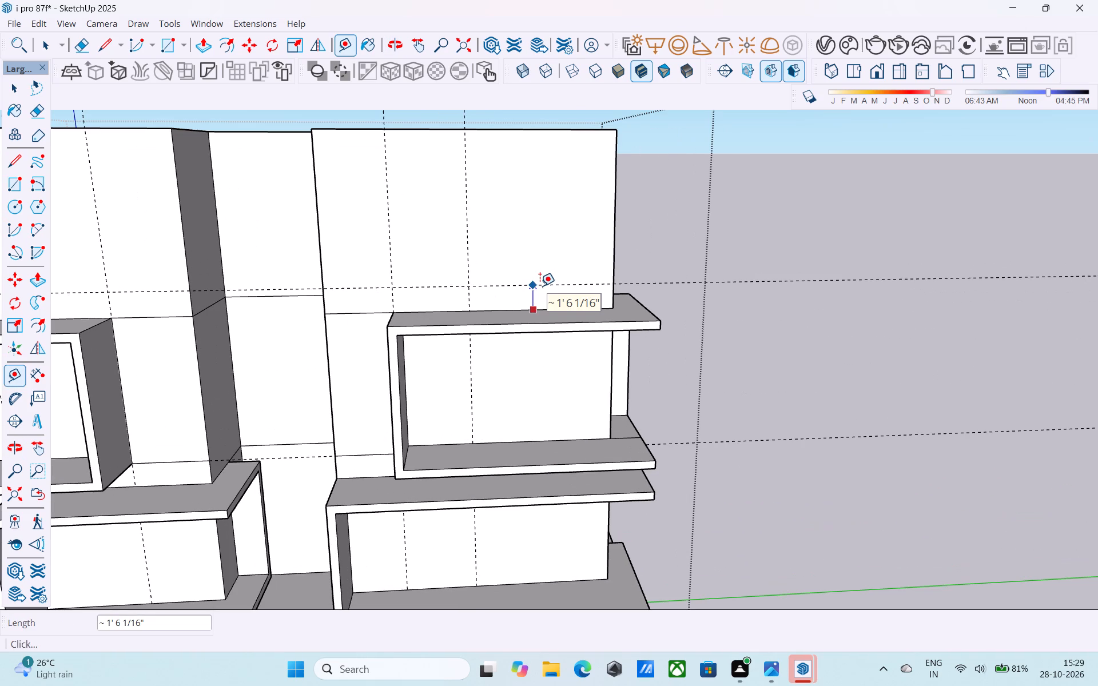
type("1.5'")
key("Return")
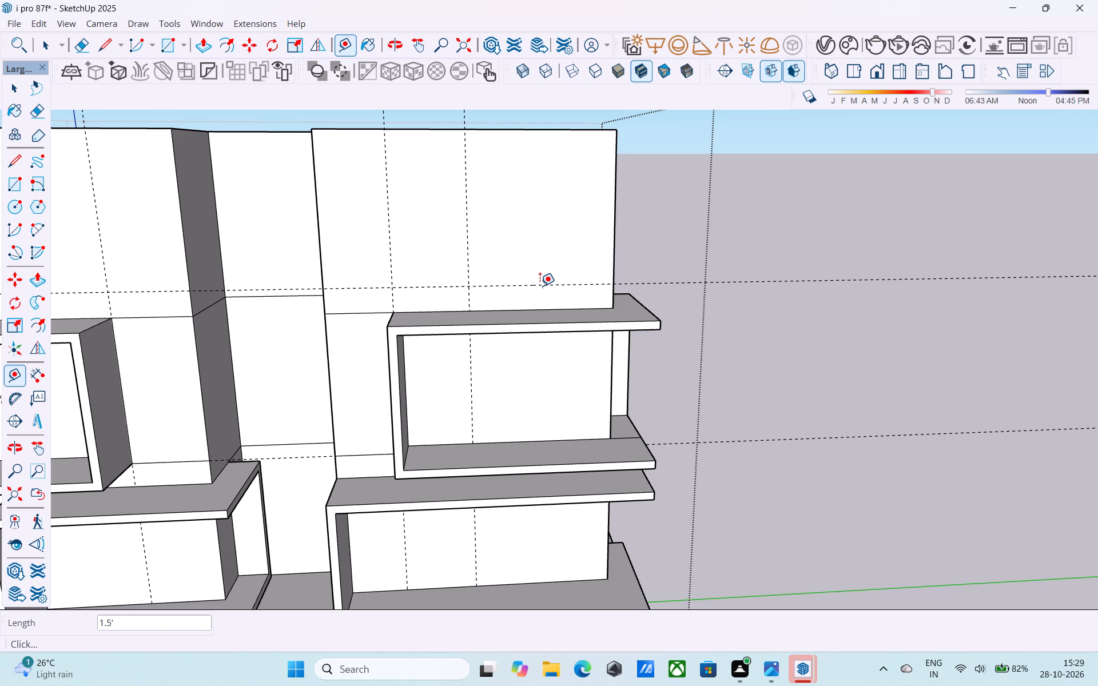
scroll(527, 258, "down", 6)
key("space")
Inspect the facade, its projecting frames and the guides across the top storey from the front, below and above.
middle_click_drag(526, 260, 520, 272)
scroll(481, 281, "down", 2)
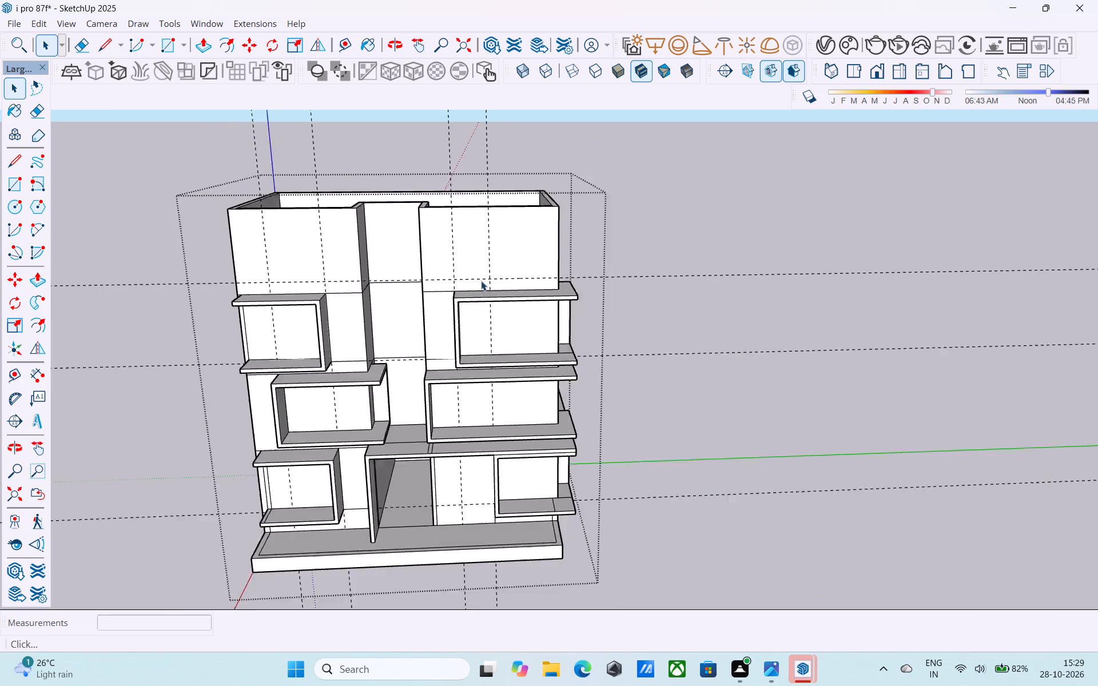
scroll(481, 281, "down", 2)
middle_click_drag(481, 281, 542, 245)
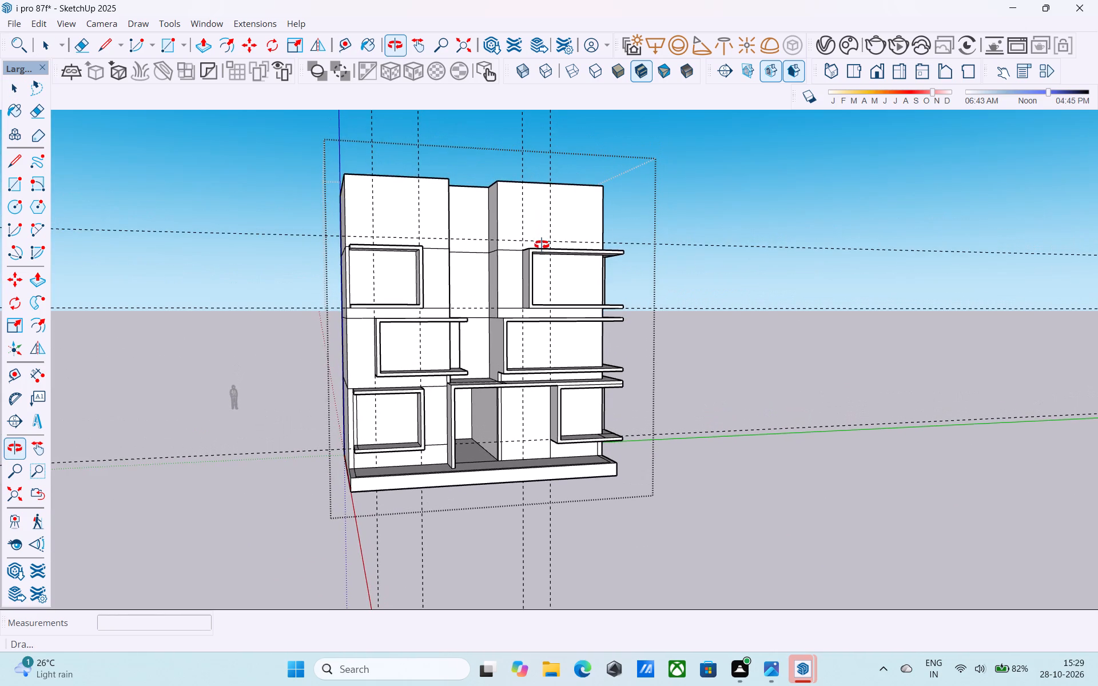
middle_click_drag(542, 245, 534, 220)
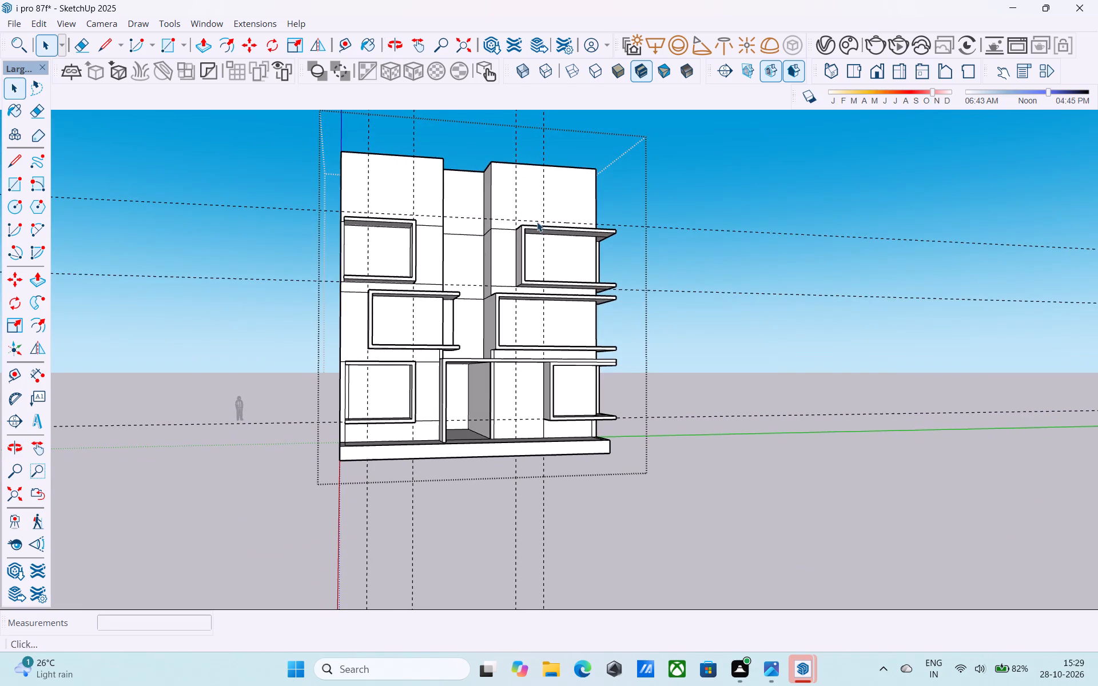
scroll(540, 222, "down", 3)
middle_click_drag(540, 222, 499, 293)
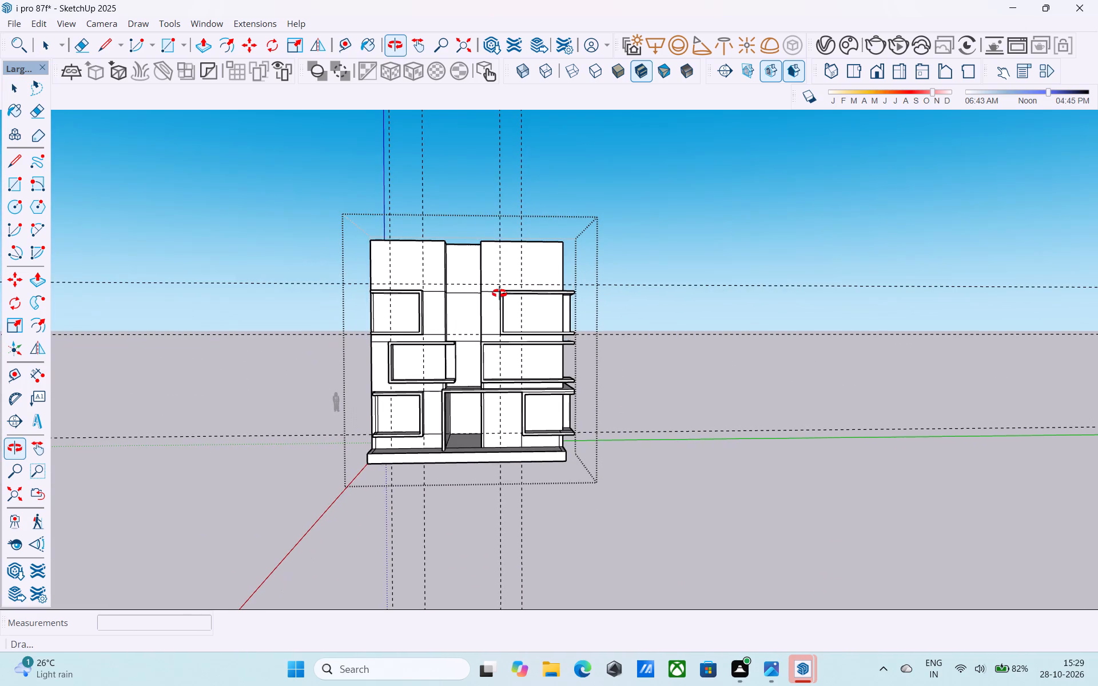
middle_click_drag(499, 293, 499, 294)
middle_click_drag(520, 273, 525, 292)
scroll(525, 292, "up", 3)
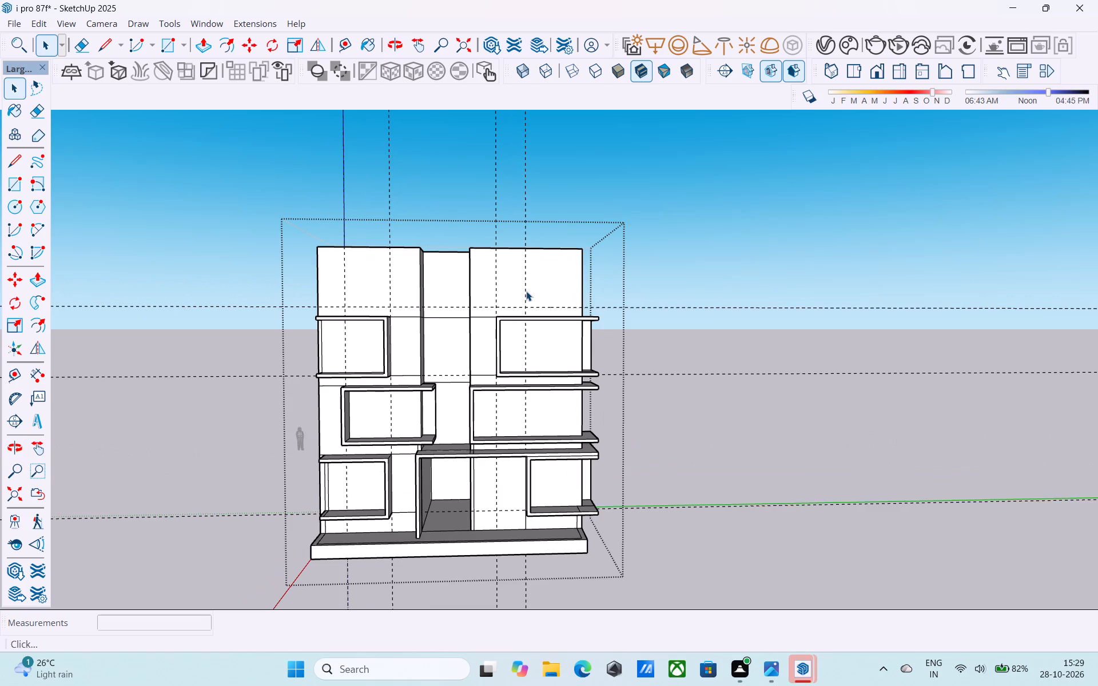
scroll(526, 291, "up", 5)
scroll(526, 291, "down", 4)
middle_click_drag(526, 291, 521, 258)
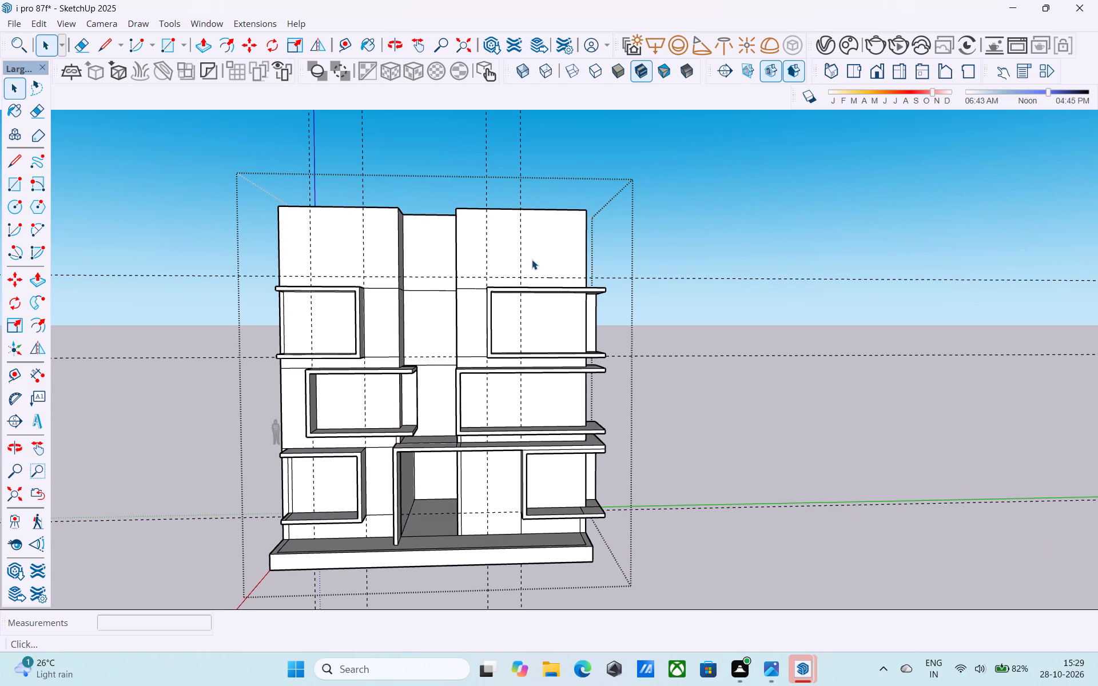
middle_click_drag(538, 265, 495, 295, "shift")
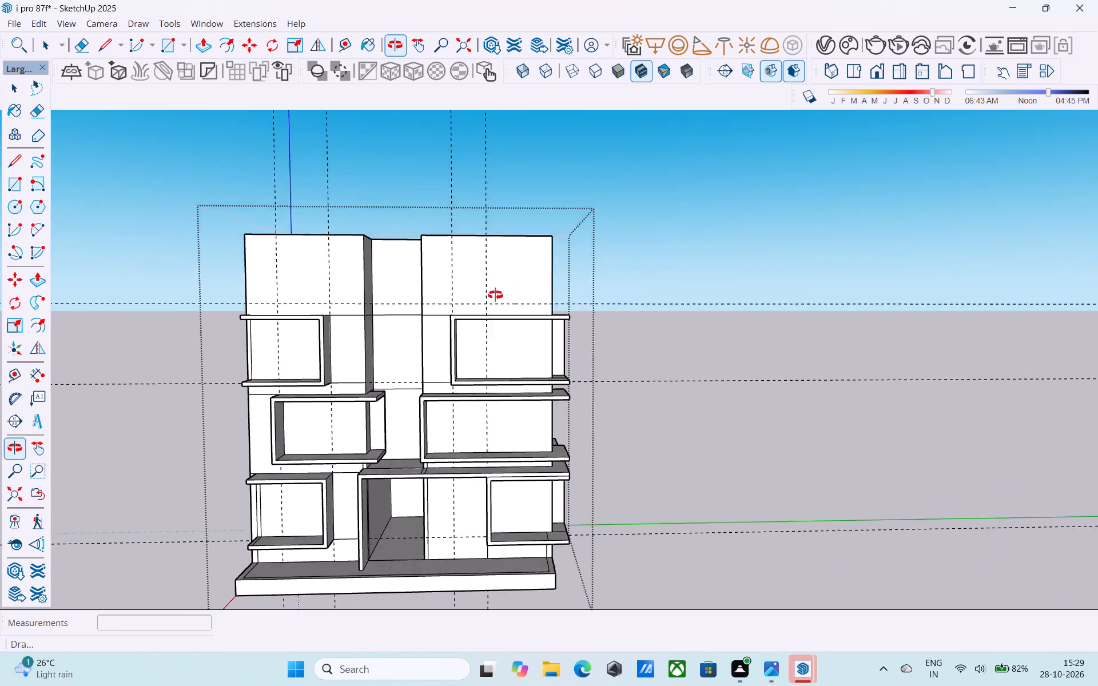
middle_click_drag(495, 295, 463, 322, "shift")
Place a vertical guide 4' inward from the right block's outer corner on the top-storey front wall.
key("t")
scroll(506, 308, "up", 3)
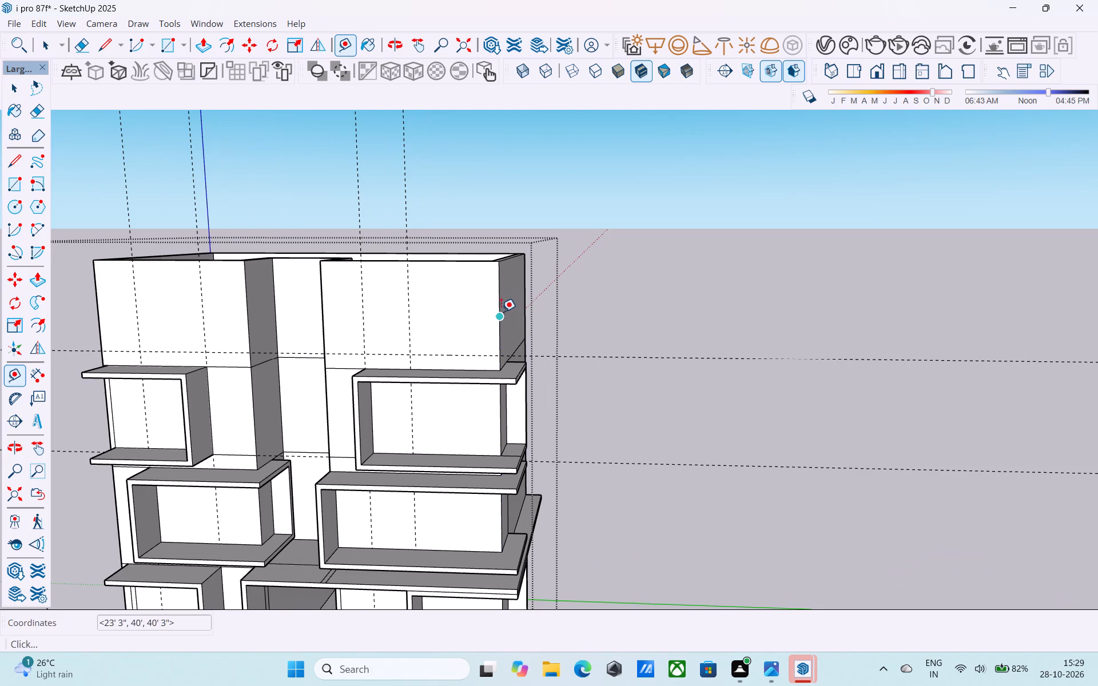
left_click(500, 312)
type("4'")
key("Return")
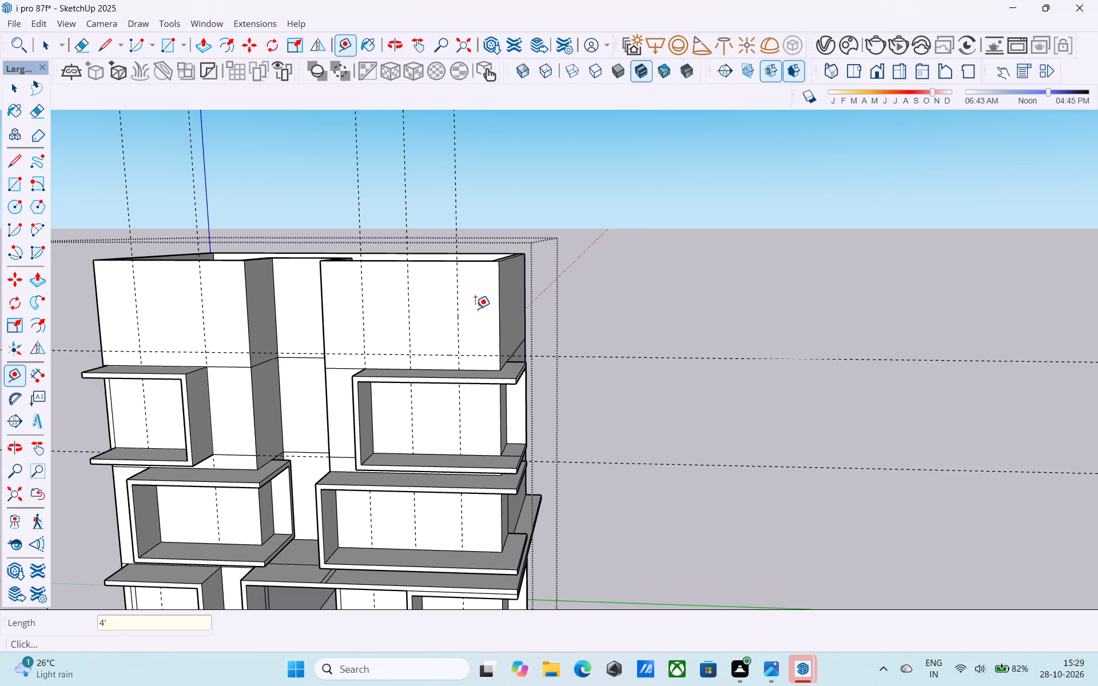
Erase the middle vertical guide on the right block, in line with the ground-storey frame's inner edge.
scroll(422, 302, "down", 7)
middle_click_drag(439, 313, 441, 297)
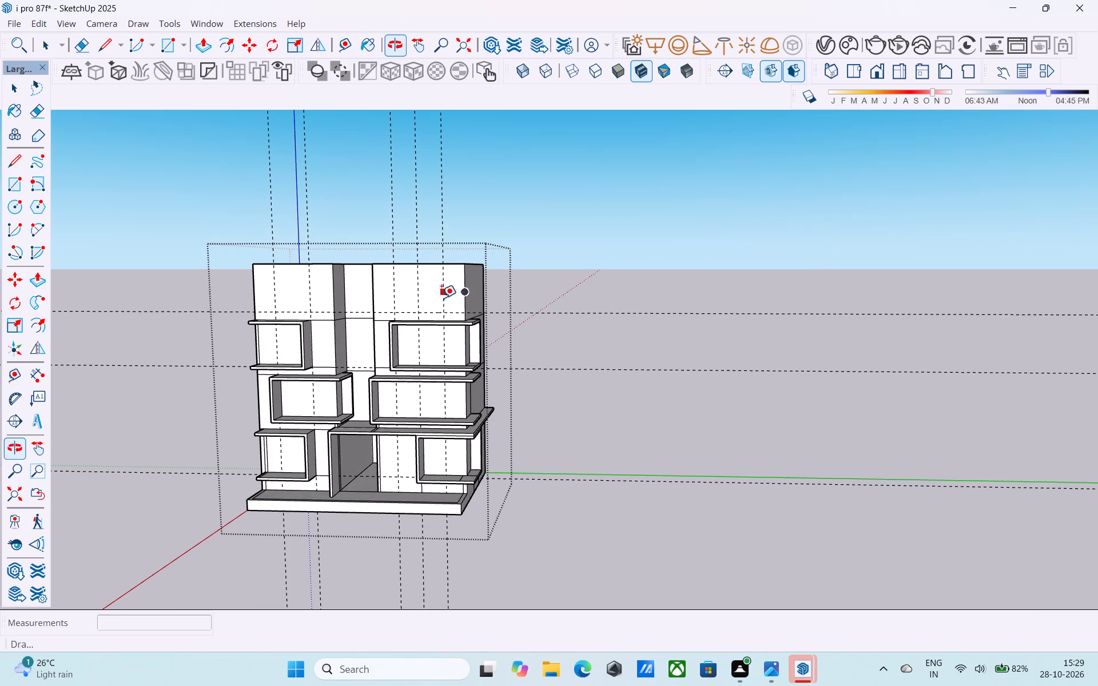
middle_click(428, 308)
scroll(428, 293, "up", 4)
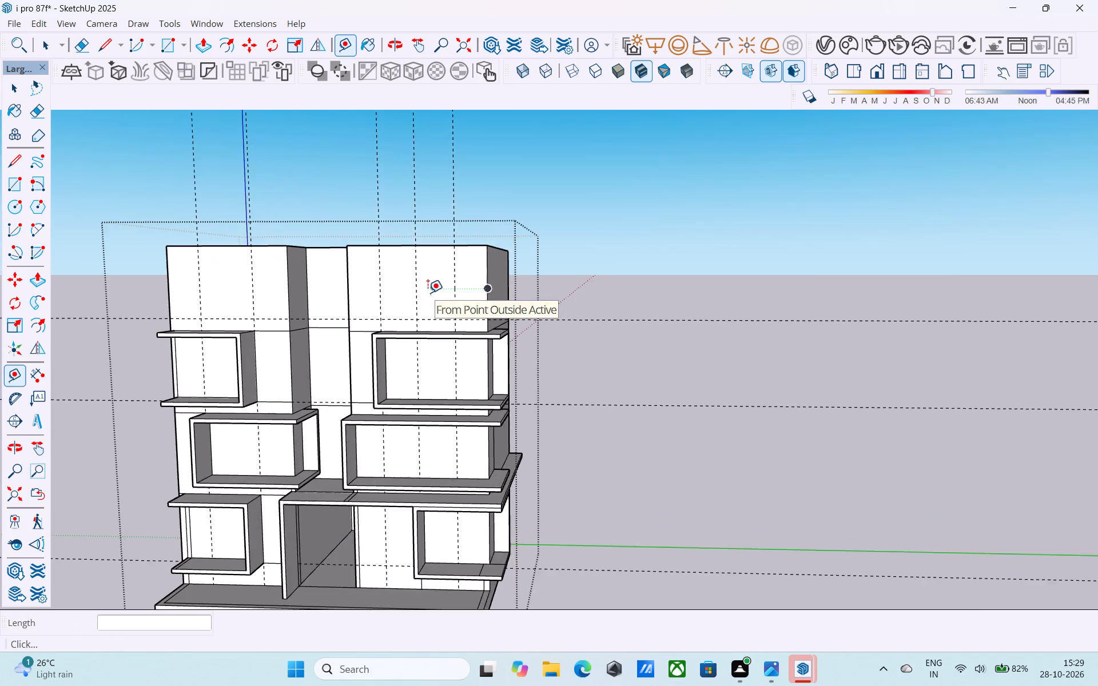
scroll(428, 293, "up", 1)
key("e")
left_click_drag(428, 293, 412, 289)
Inspect the front facade and the remaining guides from the front, both sides and above.
scroll(433, 302, "down", 5)
middle_click_drag(433, 302, 578, 313)
middle_click_drag(578, 313, 503, 336)
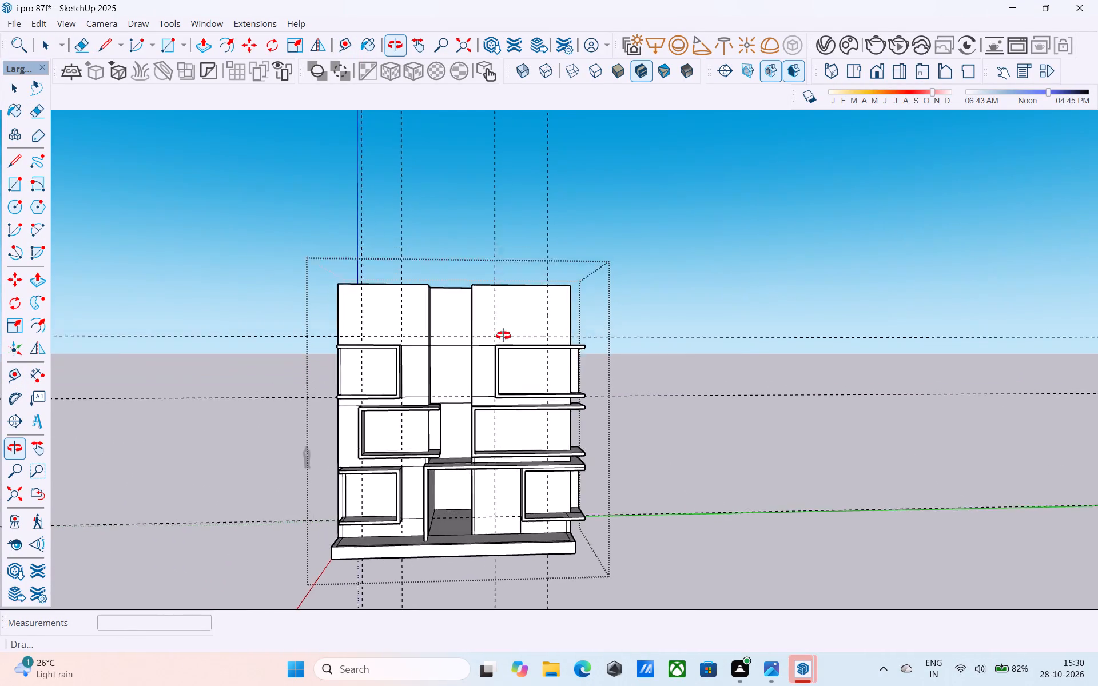
middle_click_drag(503, 336, 460, 360)
middle_click_drag(483, 348, 481, 338)
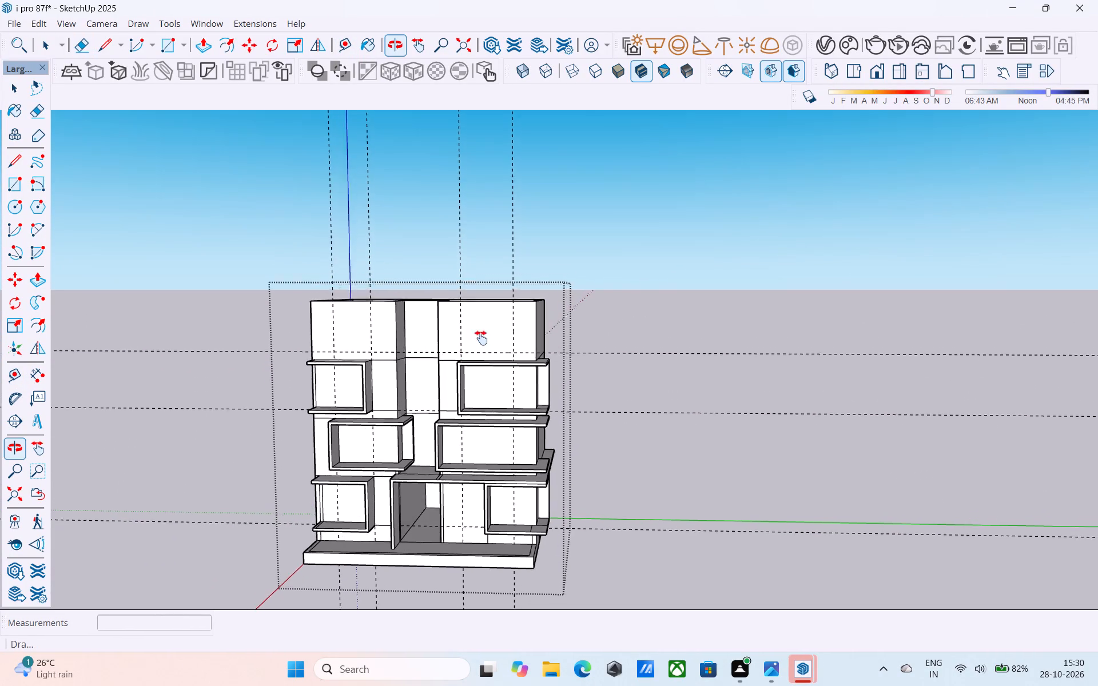
middle_click_drag(481, 338, 508, 368)
middle_click_drag(520, 383, 534, 384, "shift")
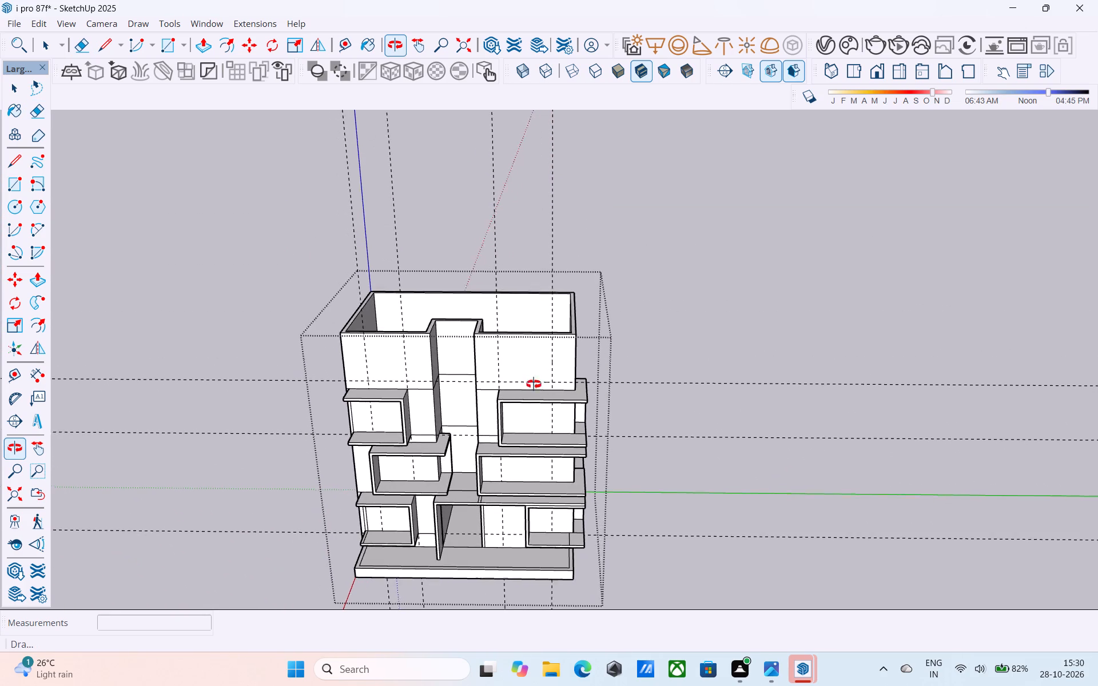
middle_click_drag(534, 384, 514, 265, "shift")
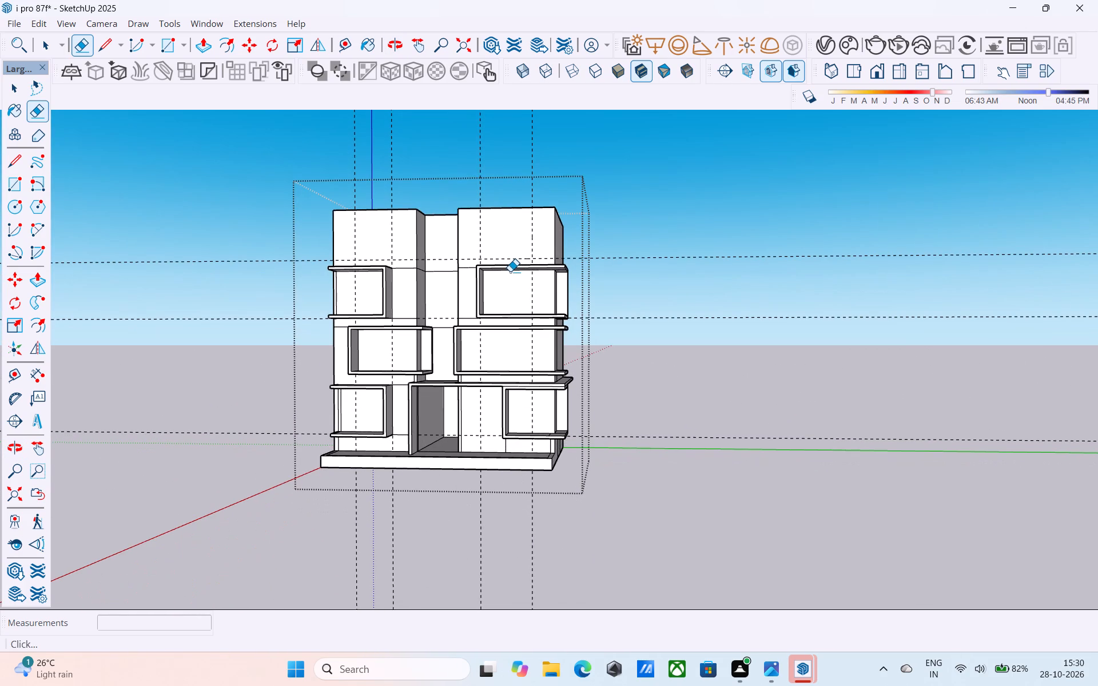
Place a vertical guide 2' further inward from the right block's outer vertical guide on the top-storey front wall.
middle_click_drag(510, 278, 507, 304)
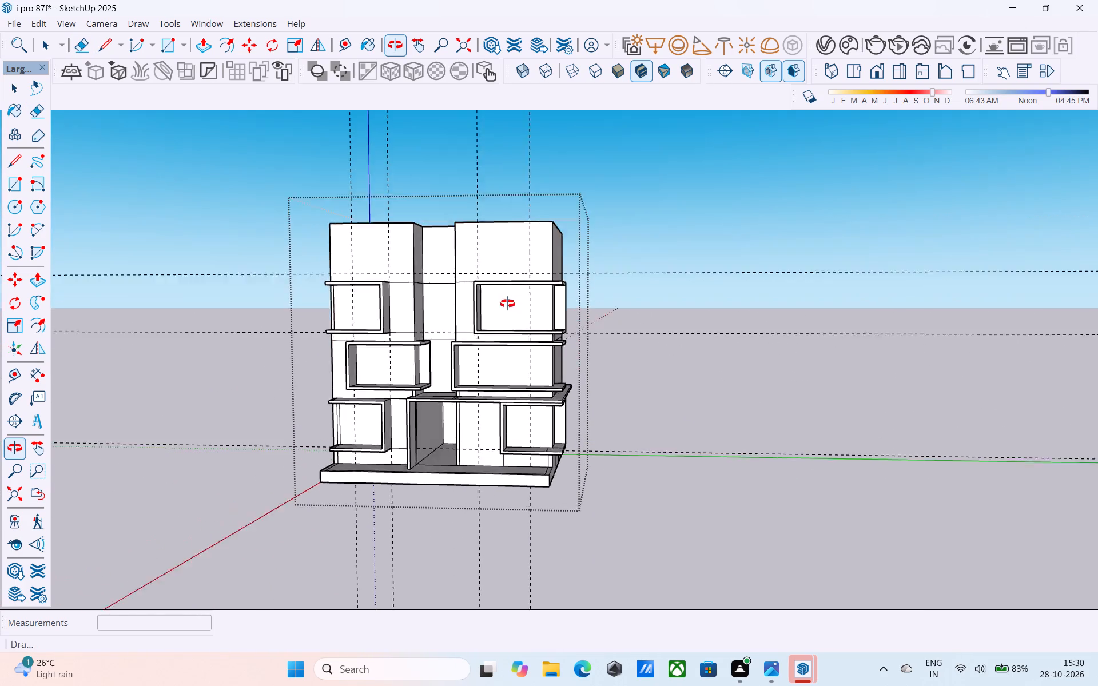
middle_click_drag(507, 304, 523, 352)
scroll(524, 354, "up", 5)
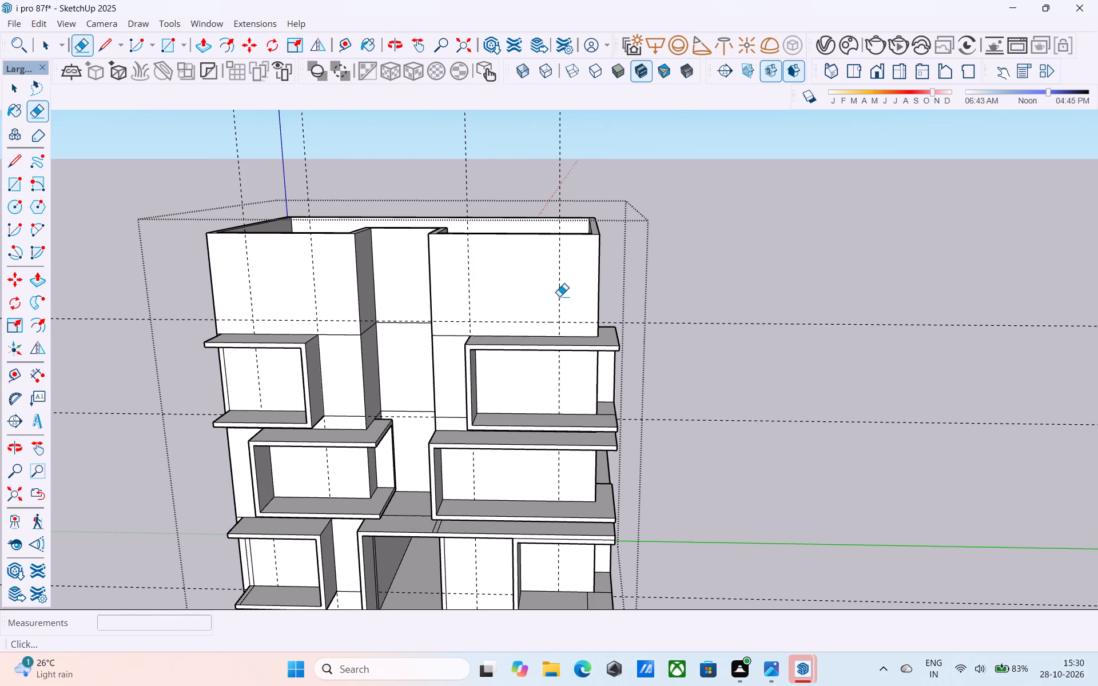
key("t")
left_click(556, 297)
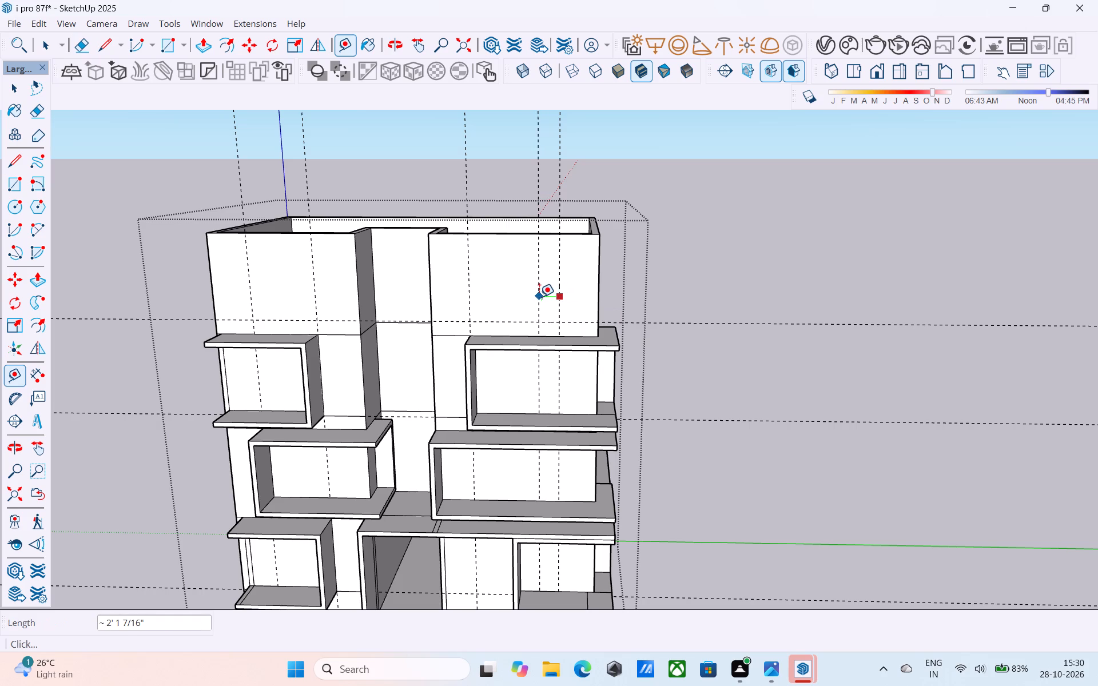
type("1'")
key("Return")
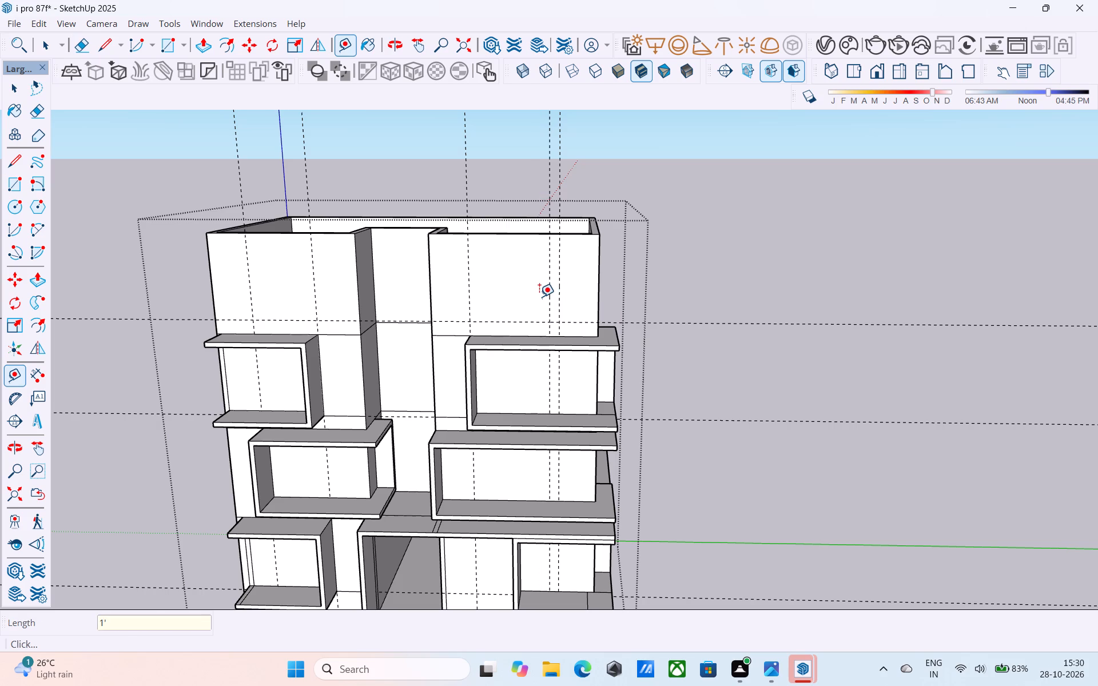
type("2'")
key("Return")
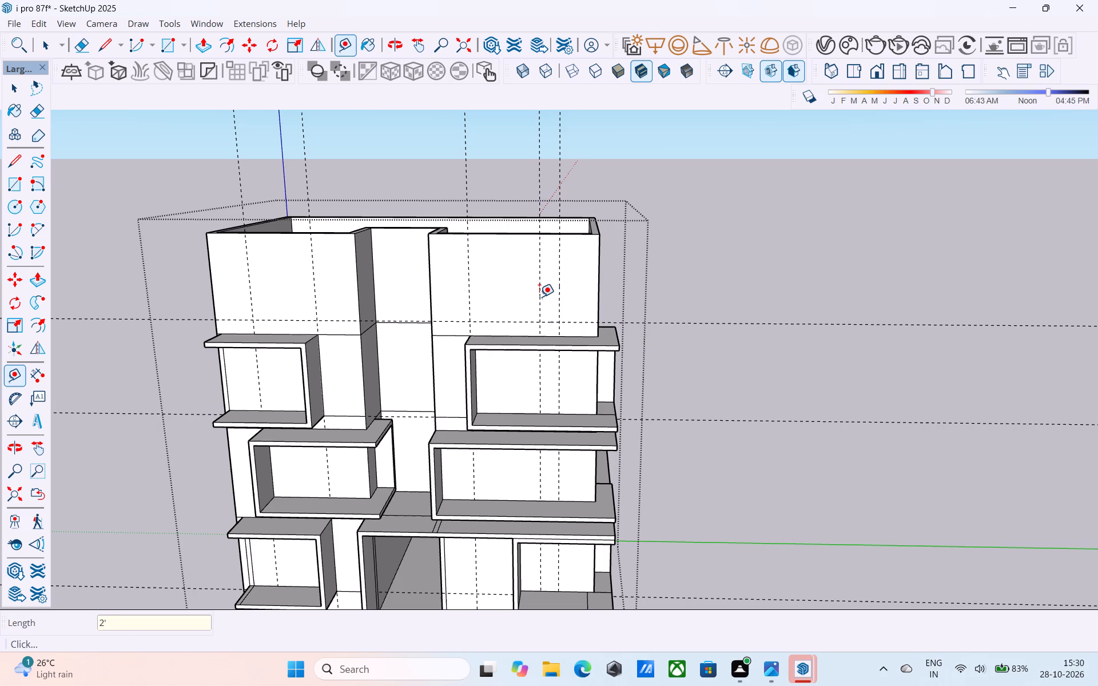
Erase the old vertical guide nearest the right block's outer corner.
key("e")
left_click_drag(551, 297, 560, 300)
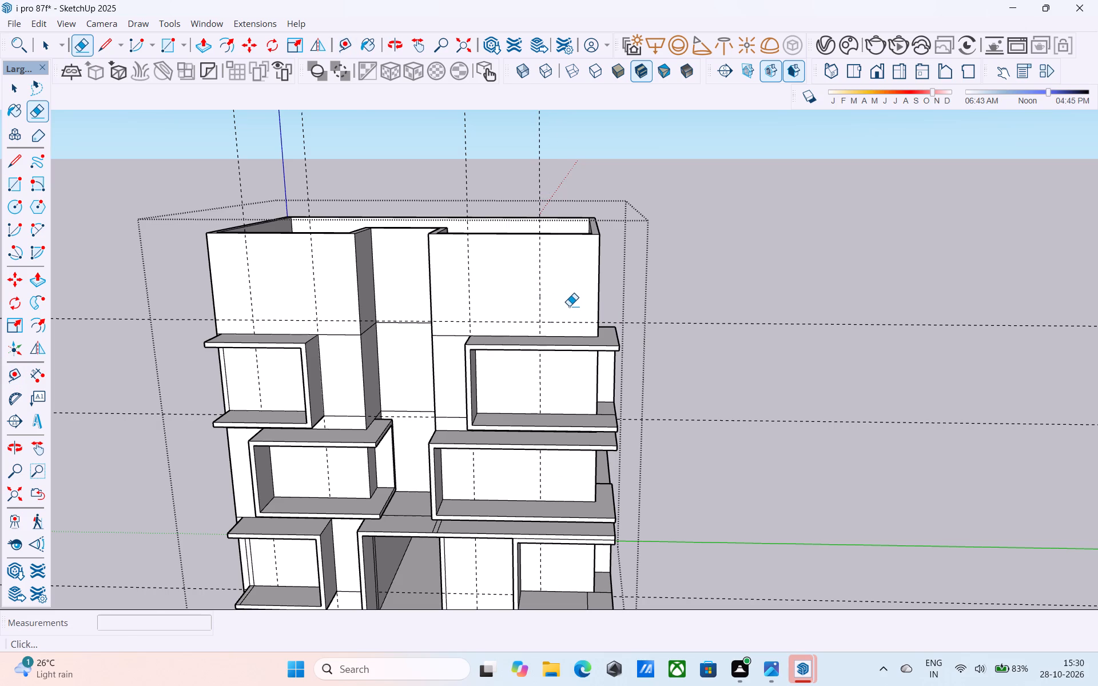
Draw a rectangle about 11' by 9' on the right block's top-storey front wall, from the guide intersection to its upper inner corner.
scroll(569, 306, "down", 1)
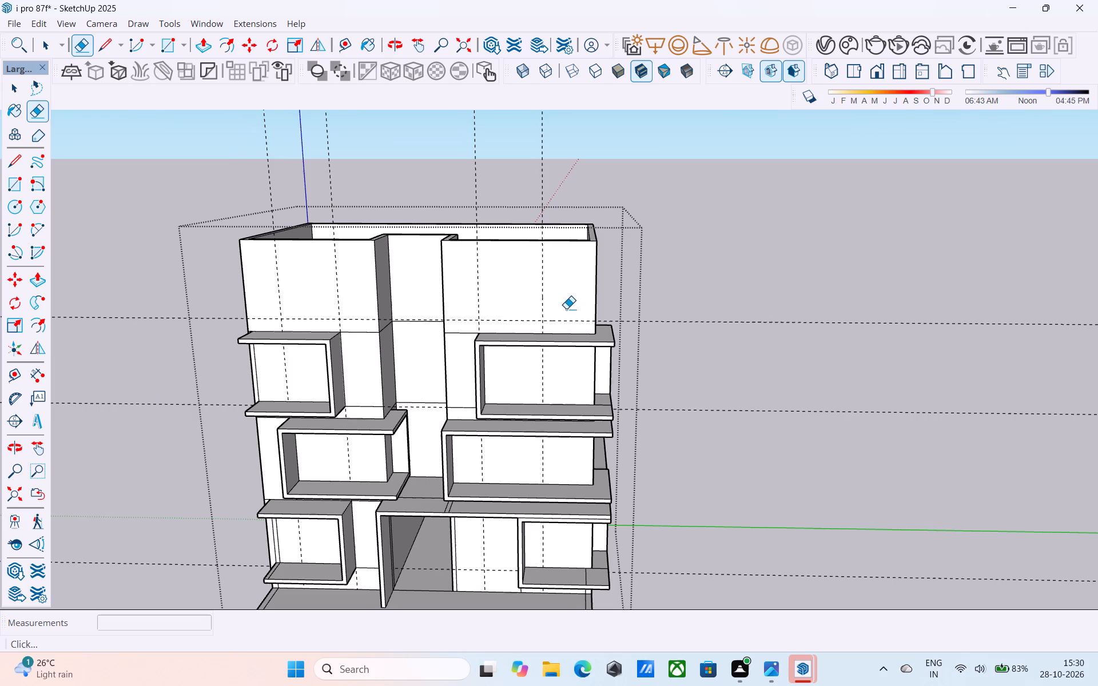
key("r")
left_click(544, 318)
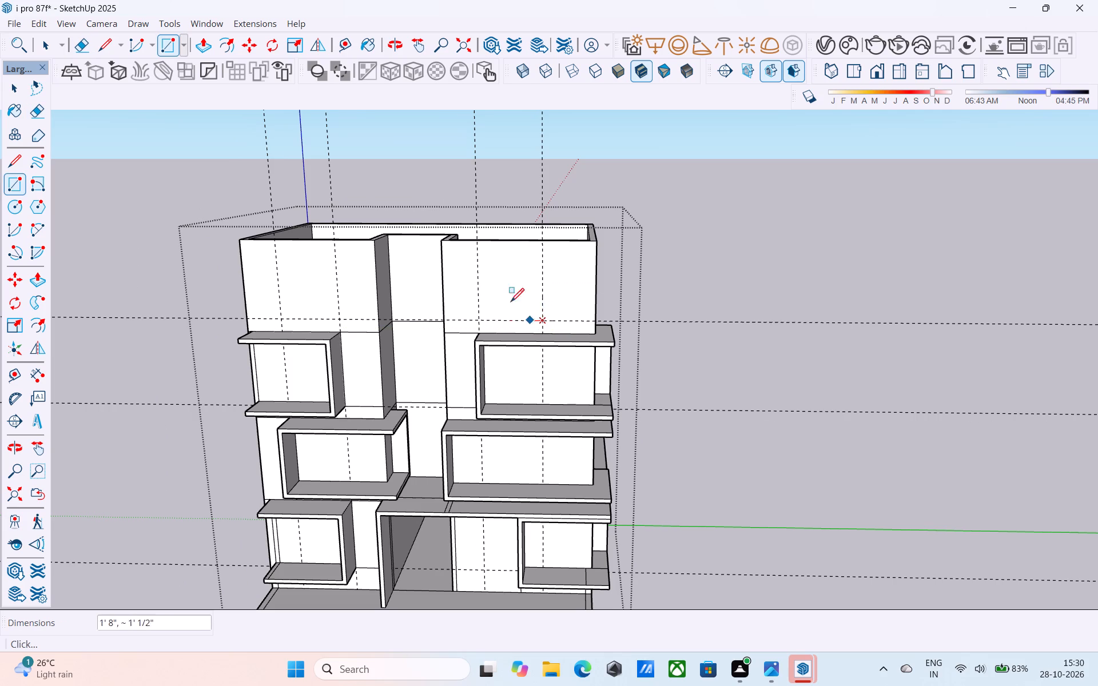
scroll(490, 278, "up", 6)
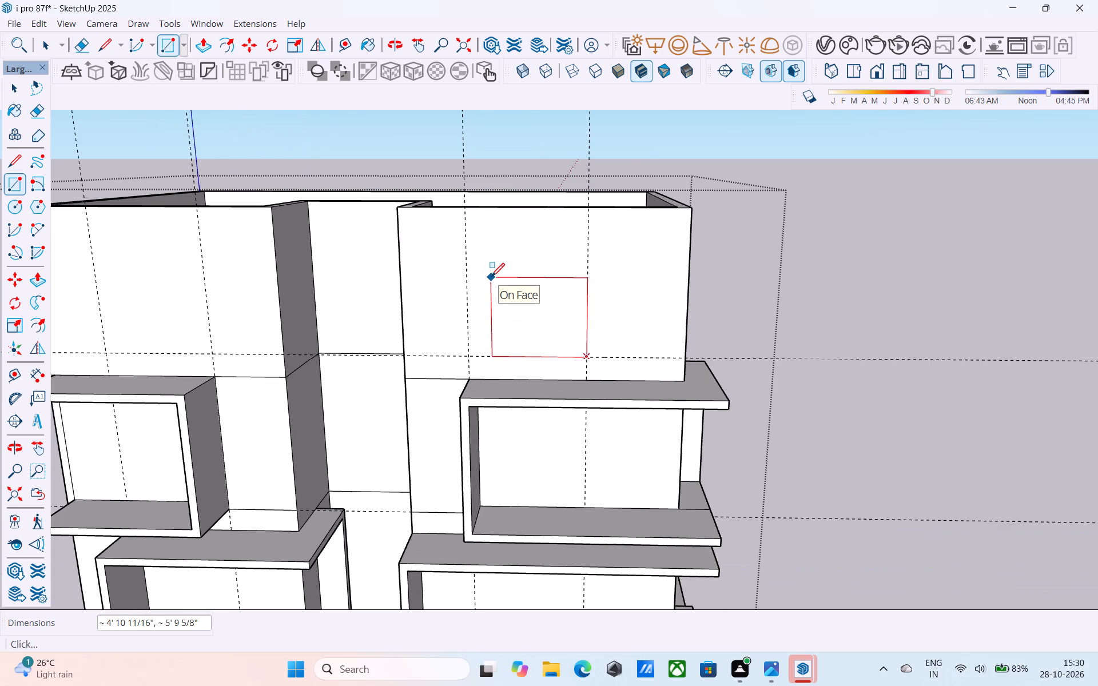
middle_click_drag(395, 213, 471, 269)
scroll(448, 262, "up", 4)
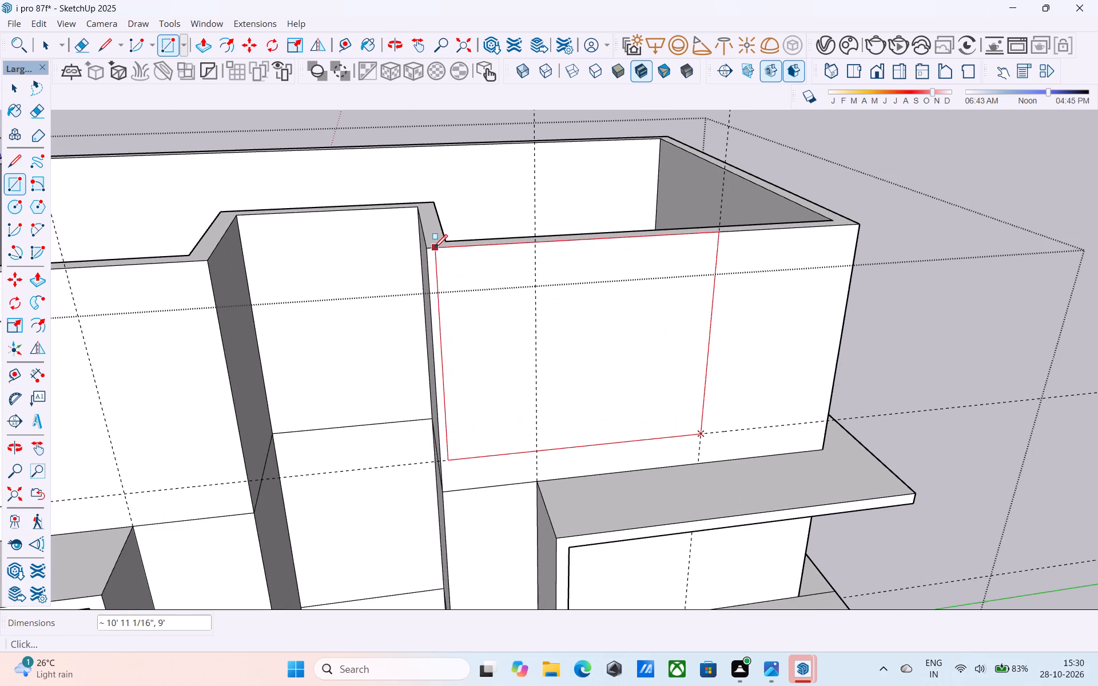
left_click(429, 249)
scroll(429, 249, "down", 2)
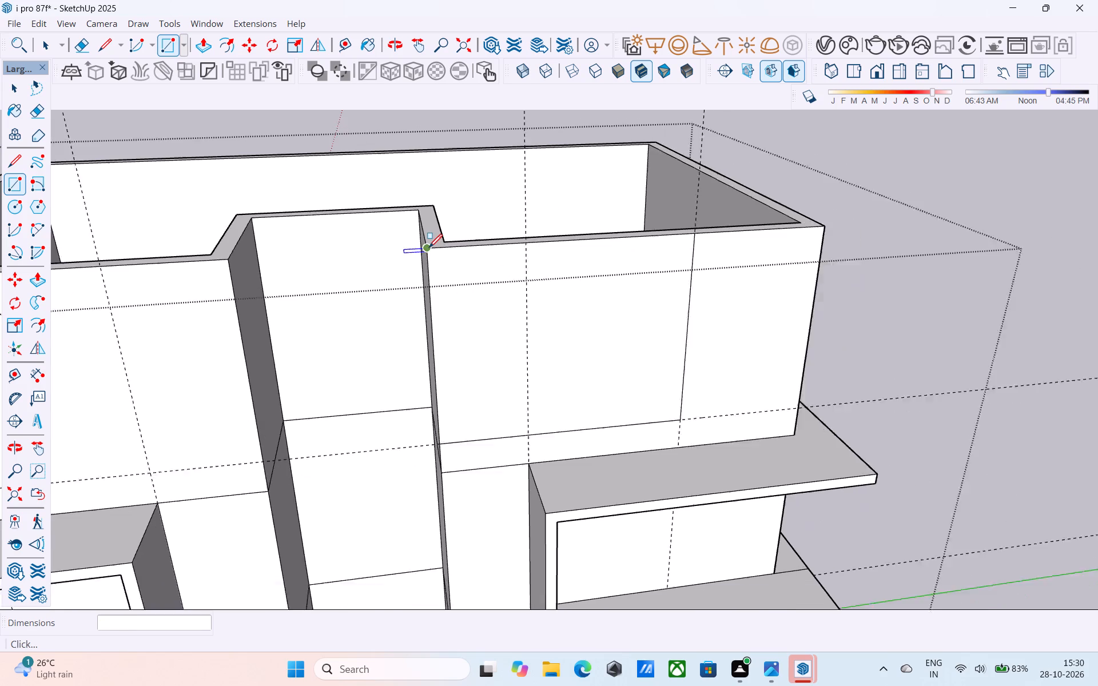
Examine the new rectangle against the facade frames below from the front and above.
scroll(429, 249, "down", 3)
middle_click_drag(463, 325, 443, 290)
scroll(455, 283, "down", 4)
middle_click_drag(456, 283, 456, 309, "shift")
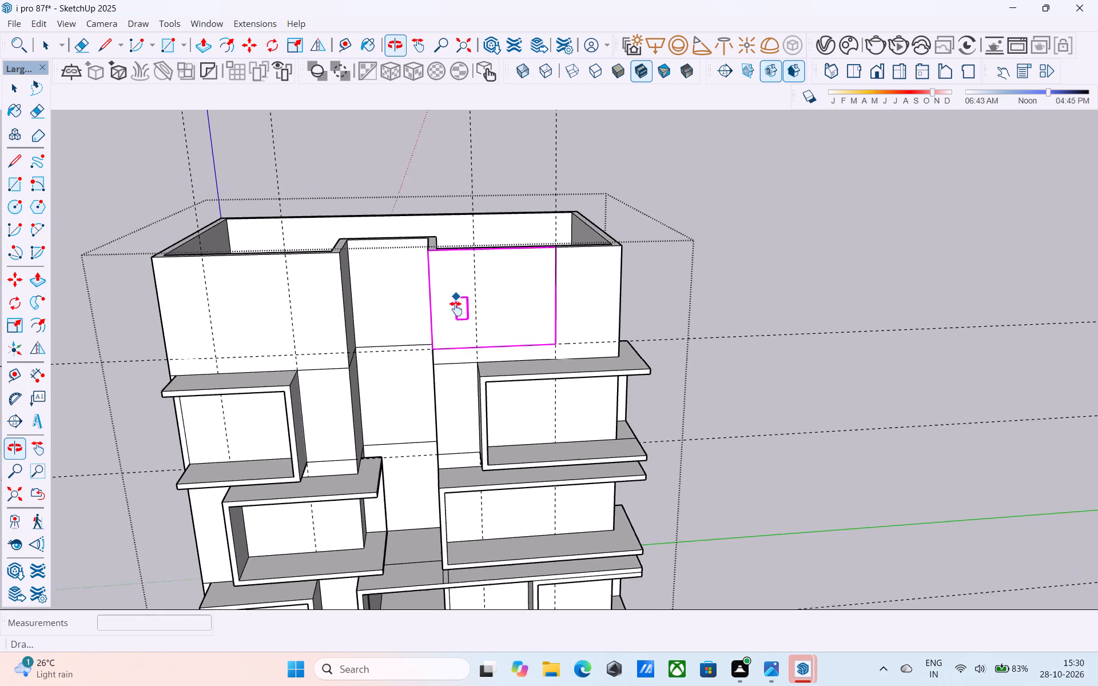
middle_click_drag(456, 309, 476, 334, "shift")
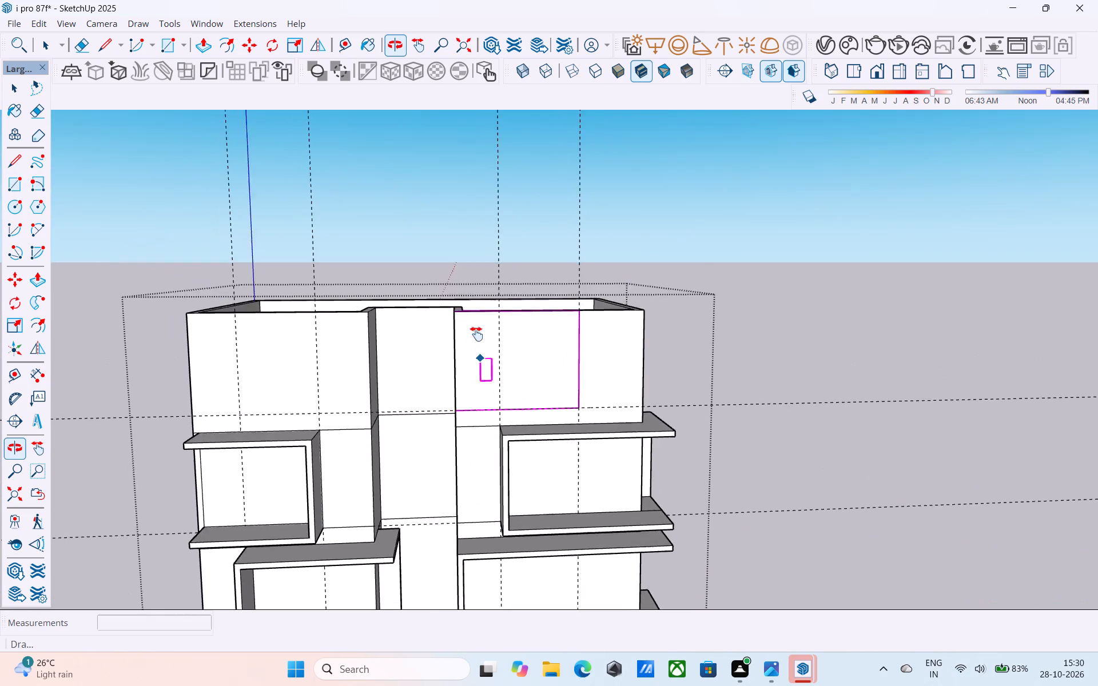
middle_click_drag(476, 334, 428, 261, "shift")
scroll(440, 261, "down", 4)
middle_click_drag(483, 320, 494, 353)
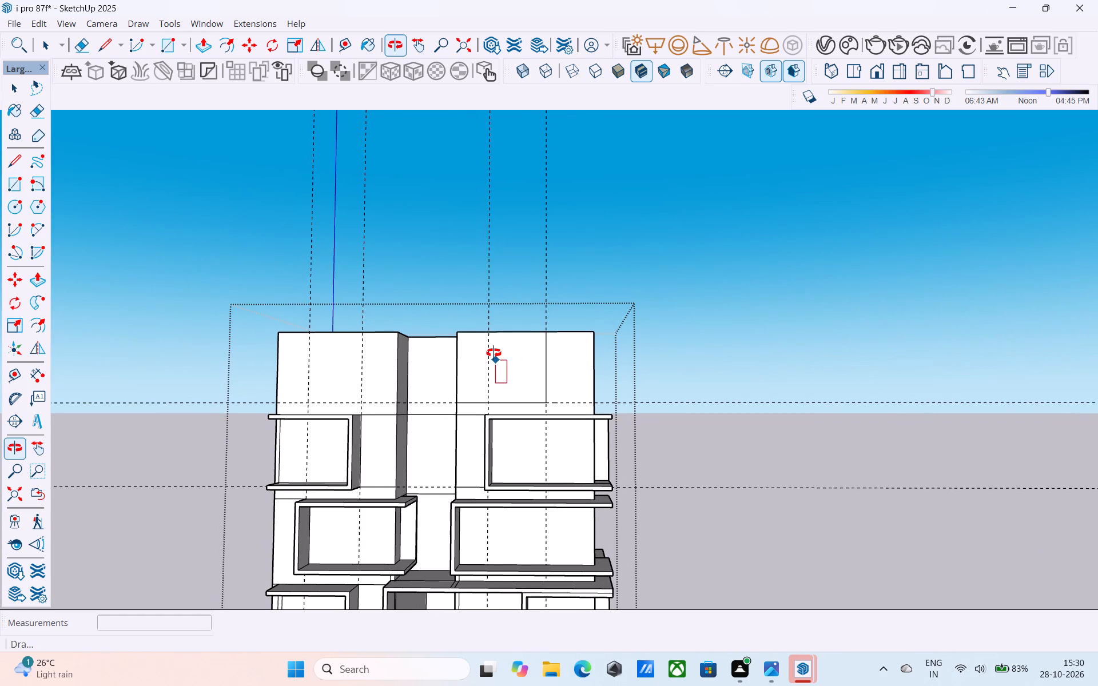
middle_click_drag(494, 353, 536, 421)
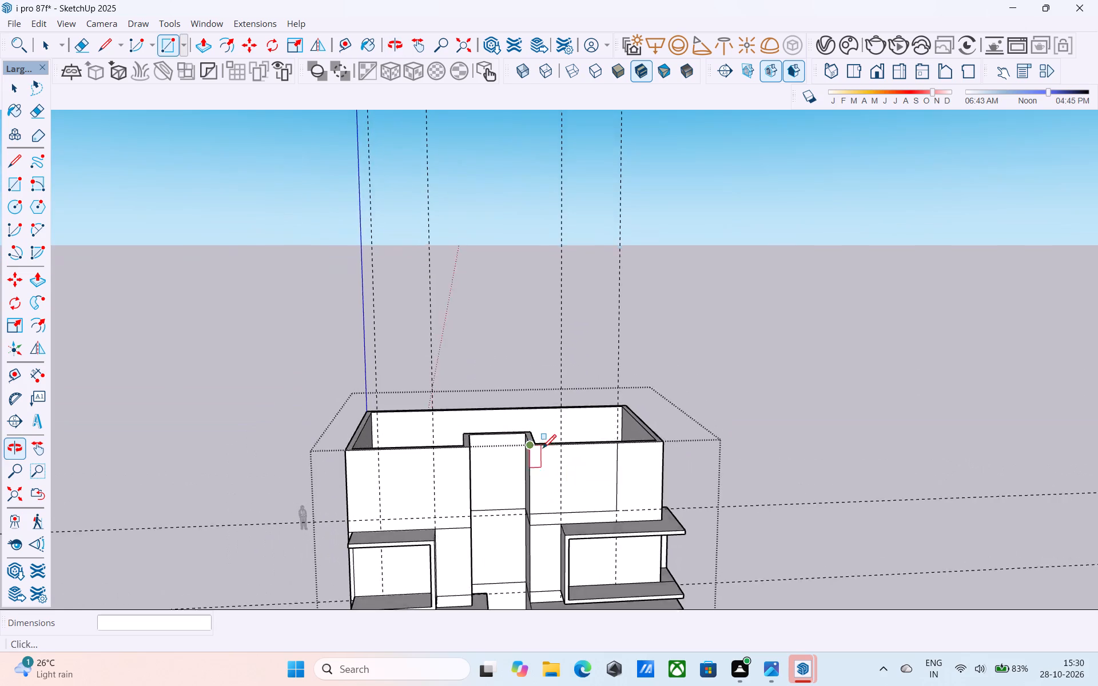
Offset the rectangle on the right block's top-storey wall 6" inward to form the frame outline.
scroll(543, 449, "up", 4)
key("space")
scroll(498, 408, "down", 5)
middle_click_drag(496, 409, 486, 337)
scroll(534, 424, "up", 3)
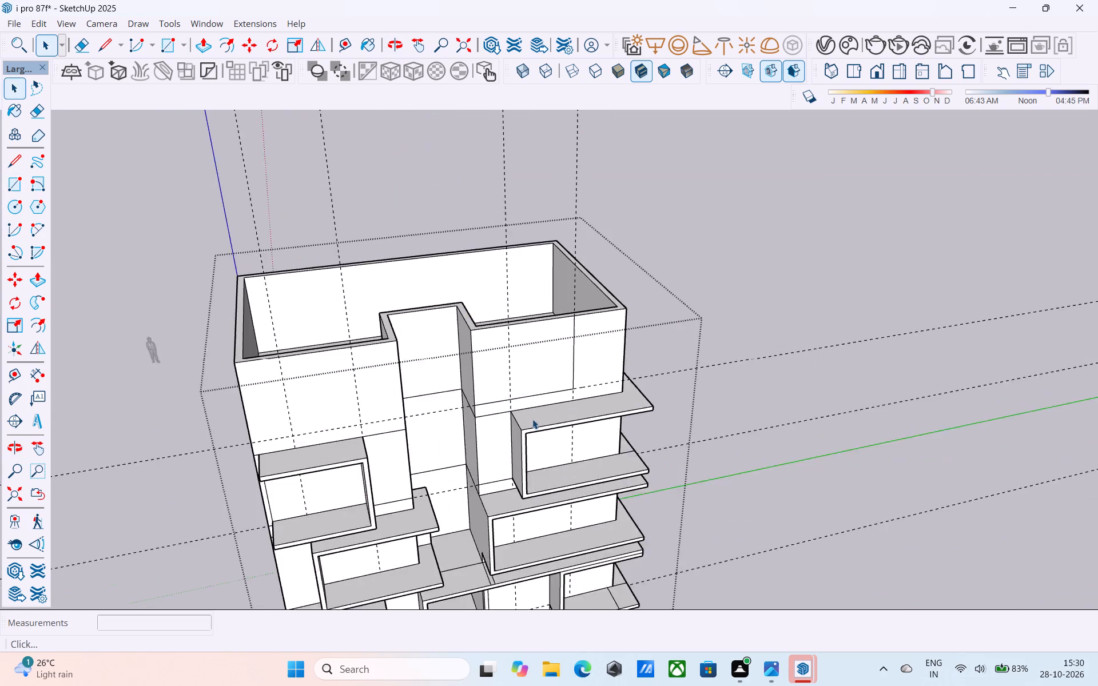
scroll(532, 419, "up", 6)
left_click(516, 370)
scroll(516, 370, "up", 3)
key("f")
left_click(516, 370)
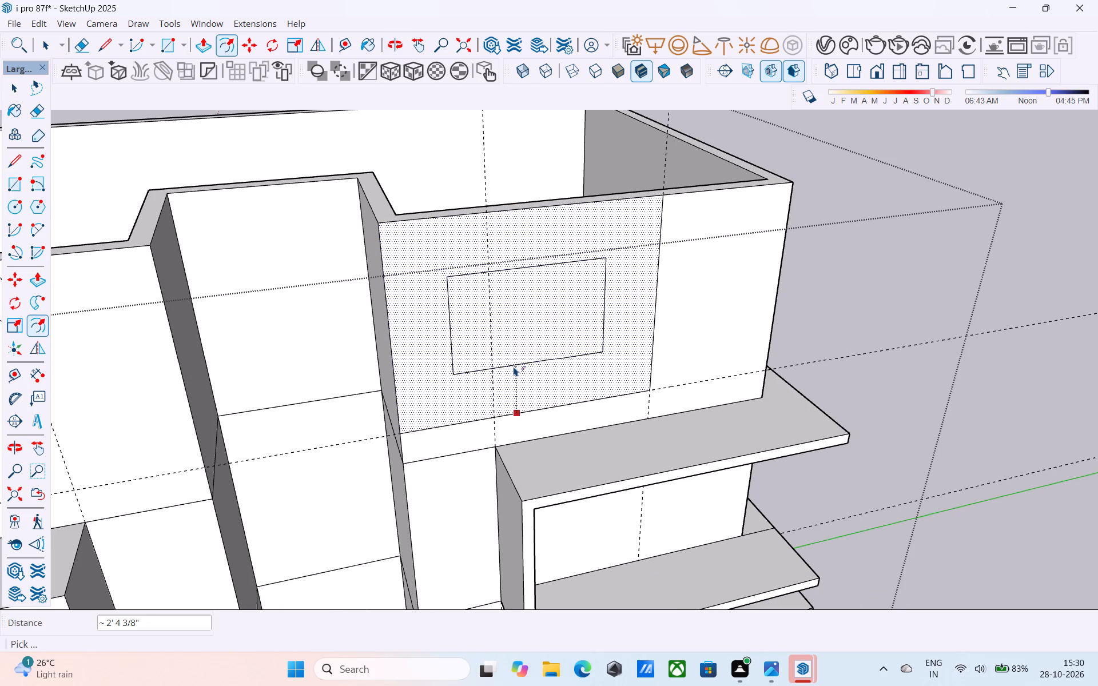
key("6")
key("shift+quotedbl")
key("Return")
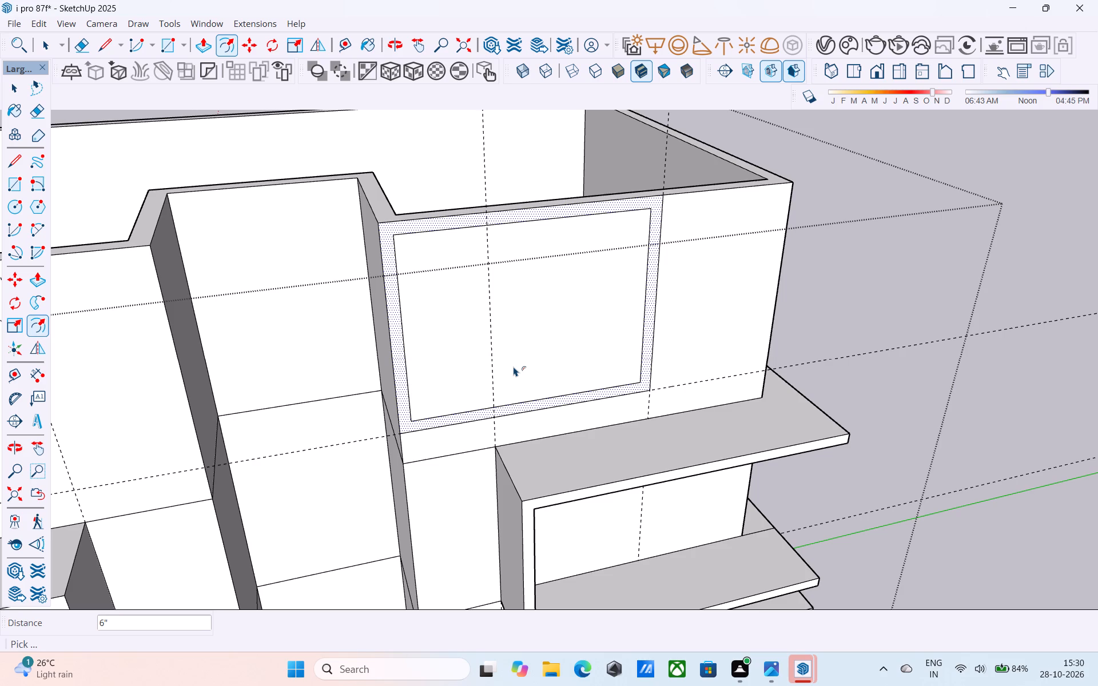
key("space")
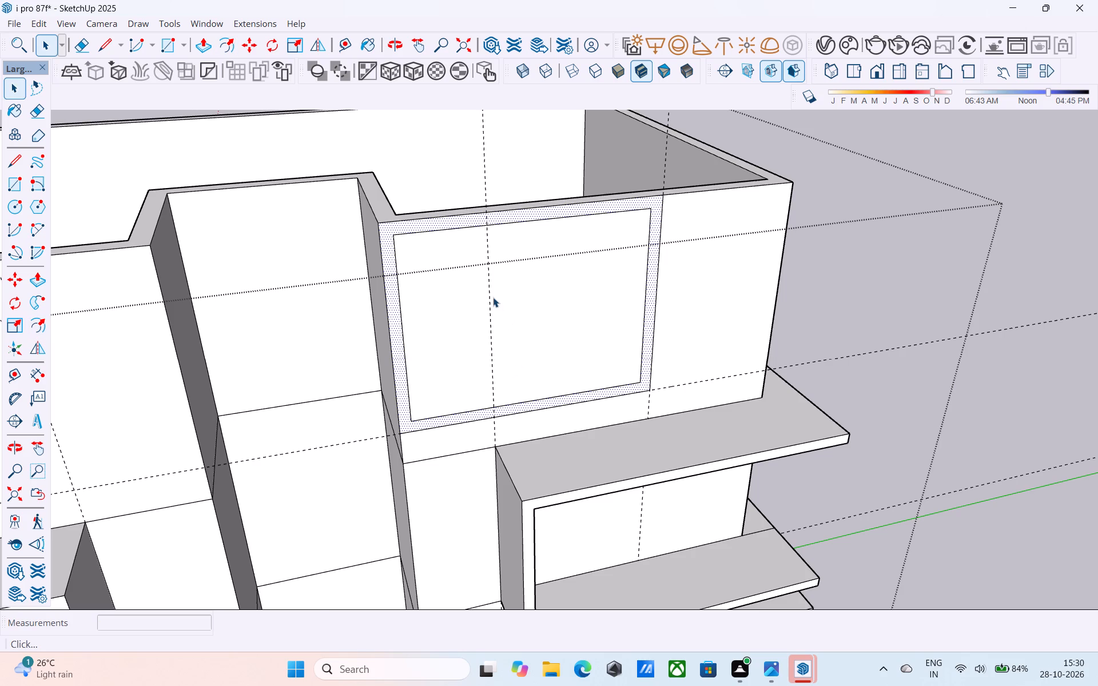
Compare the top-storey frame outline with the projecting frames of the storeys below.
scroll(493, 297, "down", 5)
middle_click_drag(493, 297, 479, 236)
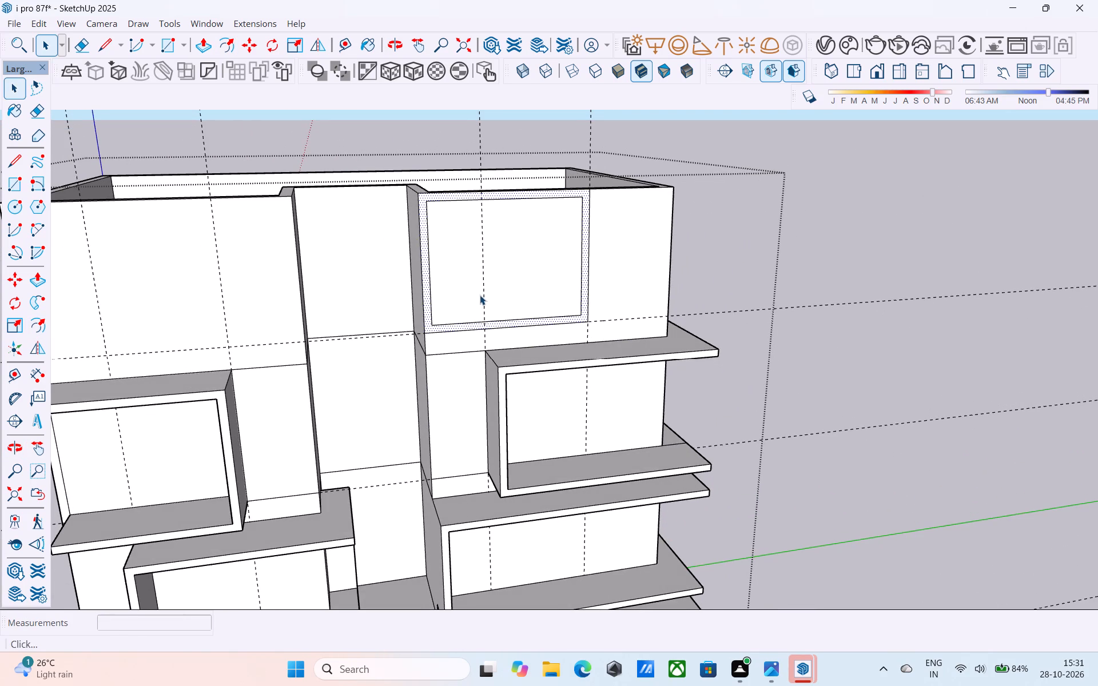
middle_click_drag(480, 295, 495, 321)
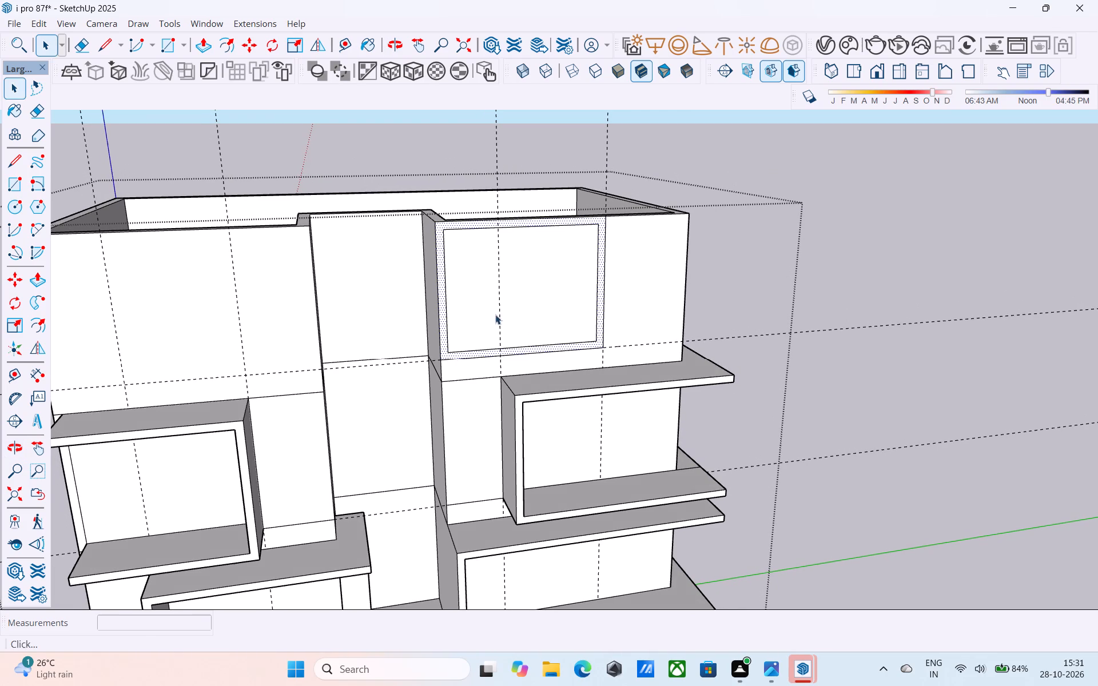
scroll(478, 349, "up", 3)
scroll(464, 356, "down", 4)
middle_click_drag(458, 354, 389, 346)
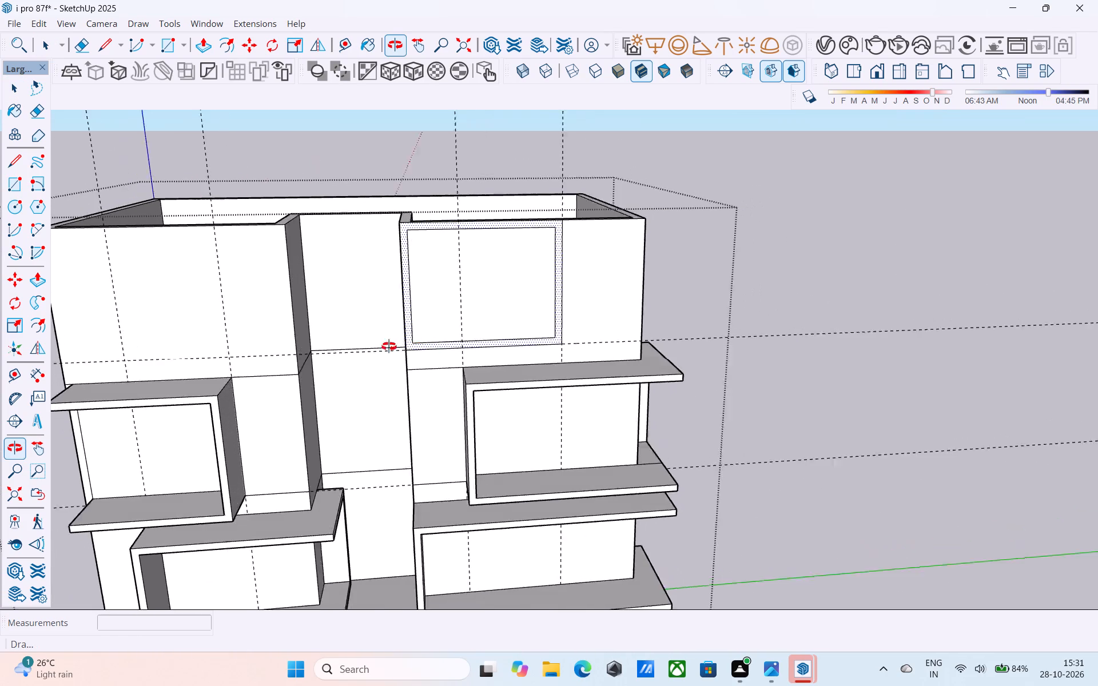
middle_click_drag(389, 346, 409, 372)
middle_click_drag(432, 373, 444, 240)
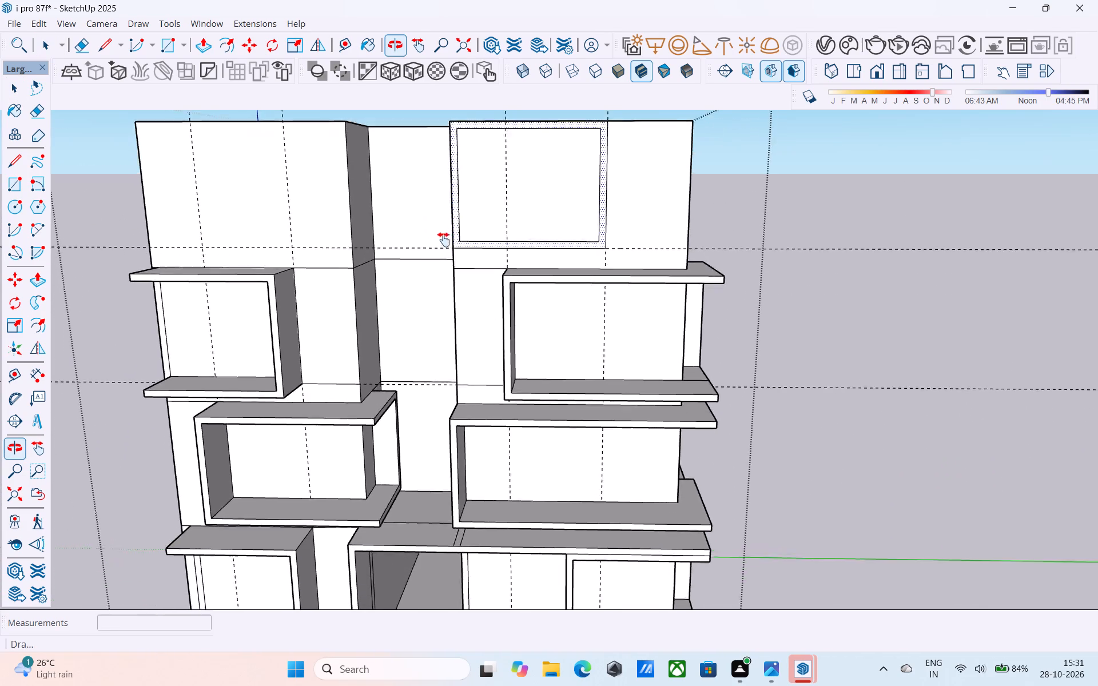
middle_click_drag(444, 240, 449, 253)
middle_click_drag(472, 256, 444, 265, "shift")
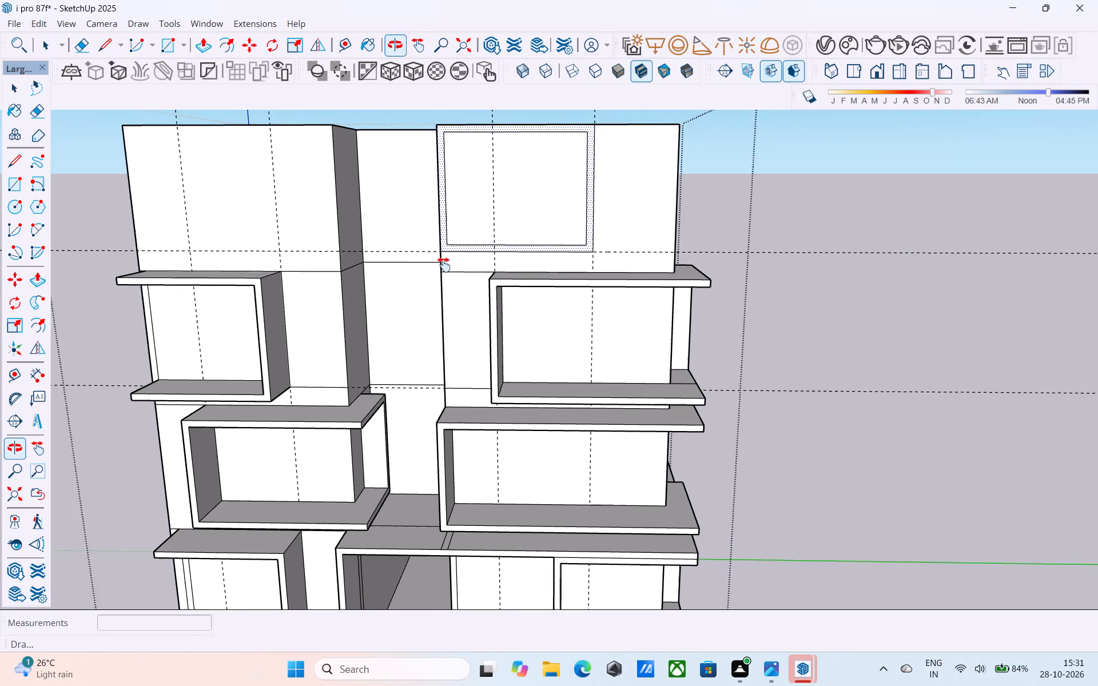
middle_click_drag(444, 265, 442, 267, "shift")
Draw 6" lines from the inner rectangle's lower and upper corners to the block's recess-side edge, separating the vertical strip there.
key("l")
scroll(447, 269, "up", 6)
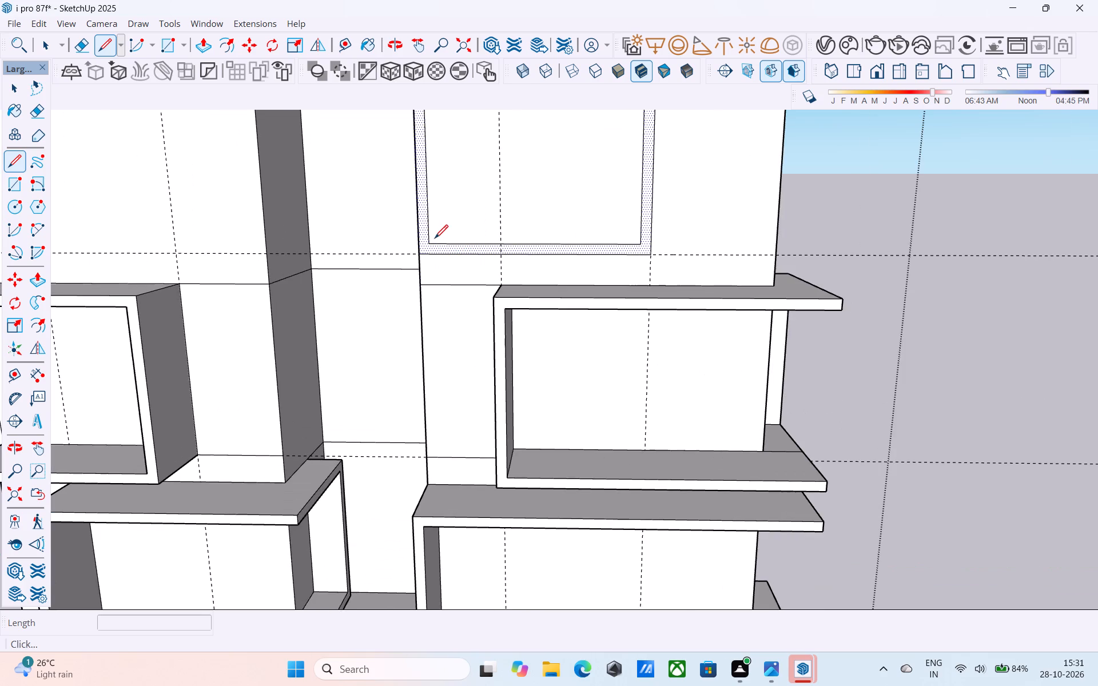
scroll(435, 240, "up", 4)
left_click(429, 245)
left_click(406, 248)
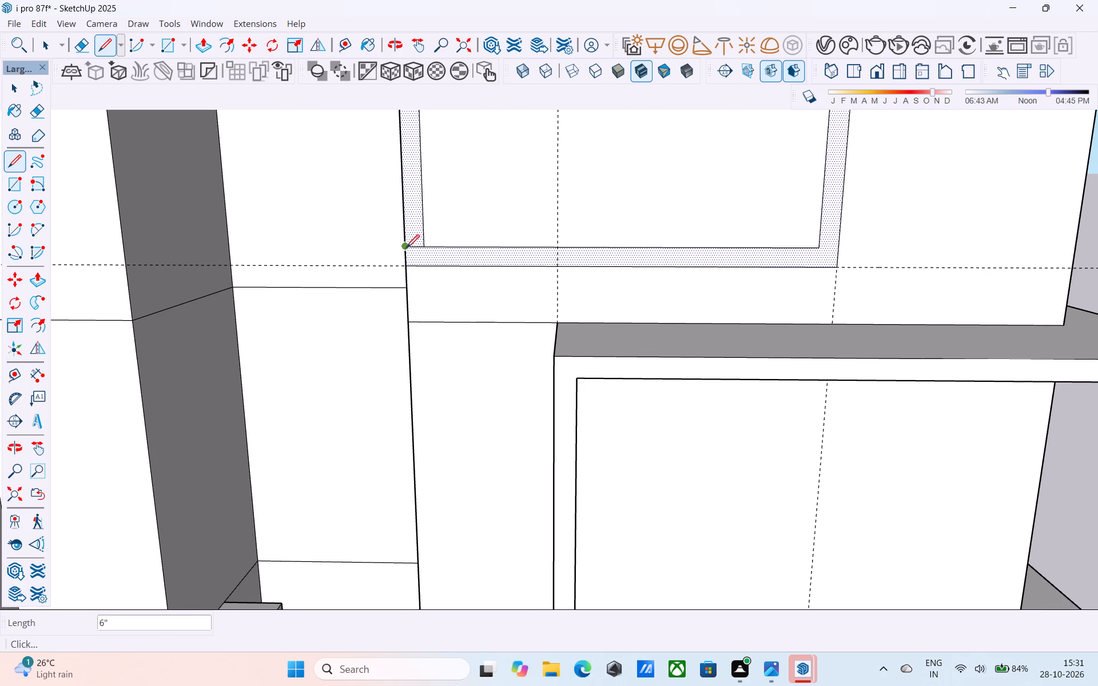
scroll(408, 251, "down", 5)
middle_click_drag(416, 239, 403, 528, "shift")
scroll(384, 305, "up", 10)
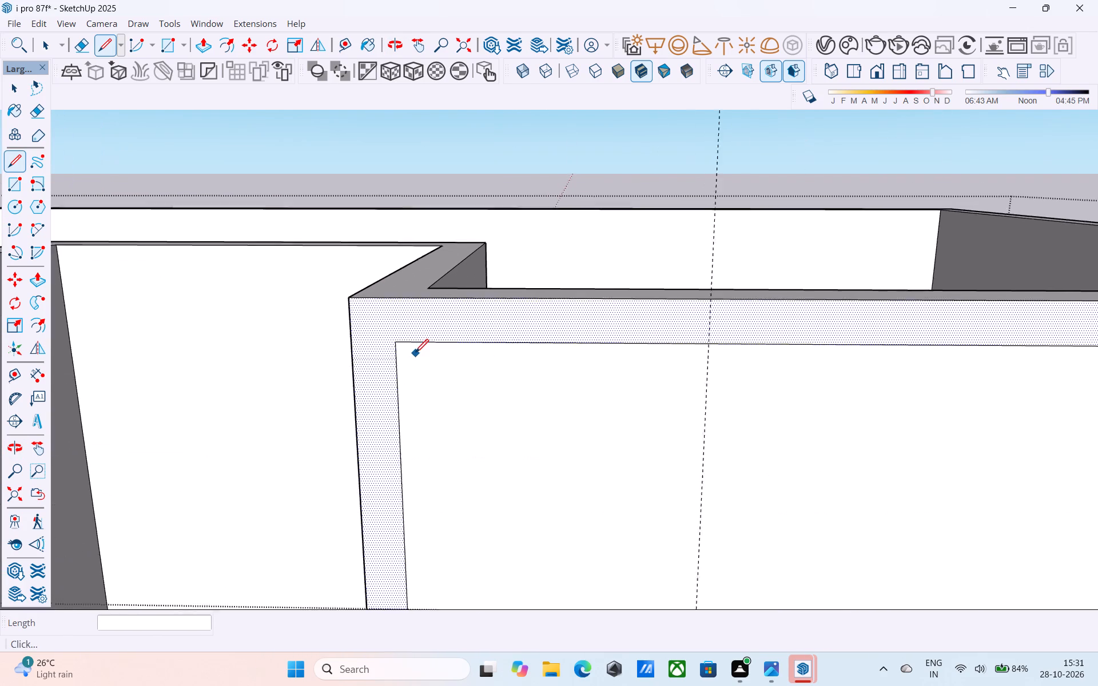
scroll(415, 354, "up", 1)
left_click(391, 341)
left_click(344, 337)
Push/Pull the three-sided top-storey frame face out 4', flush with the front of the frame below.
scroll(250, 237, "down", 6)
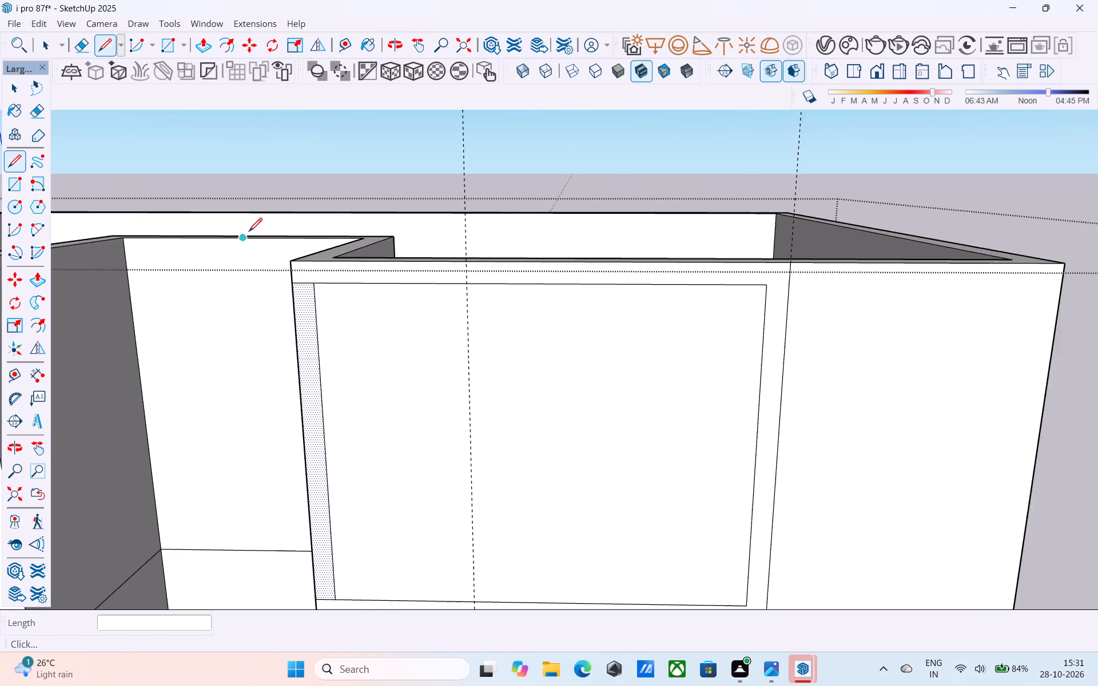
scroll(248, 230, "down", 5)
middle_click_drag(299, 413, 270, 297, "shift")
scroll(399, 300, "up", 4)
key("space")
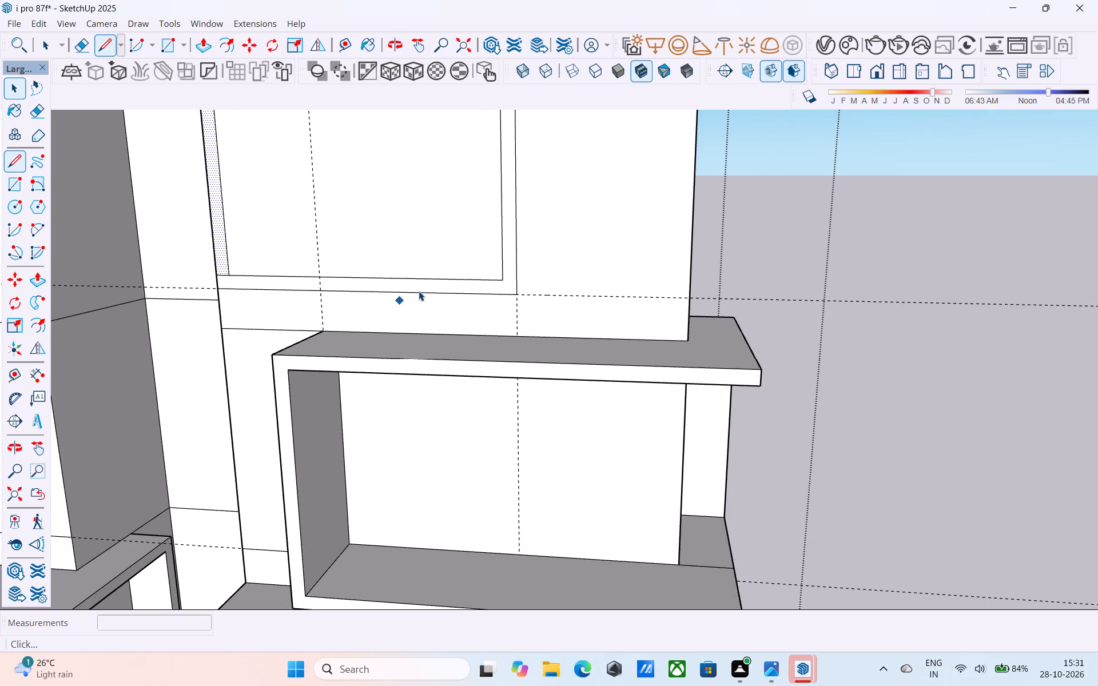
left_click(421, 287)
key("p")
left_click(423, 287)
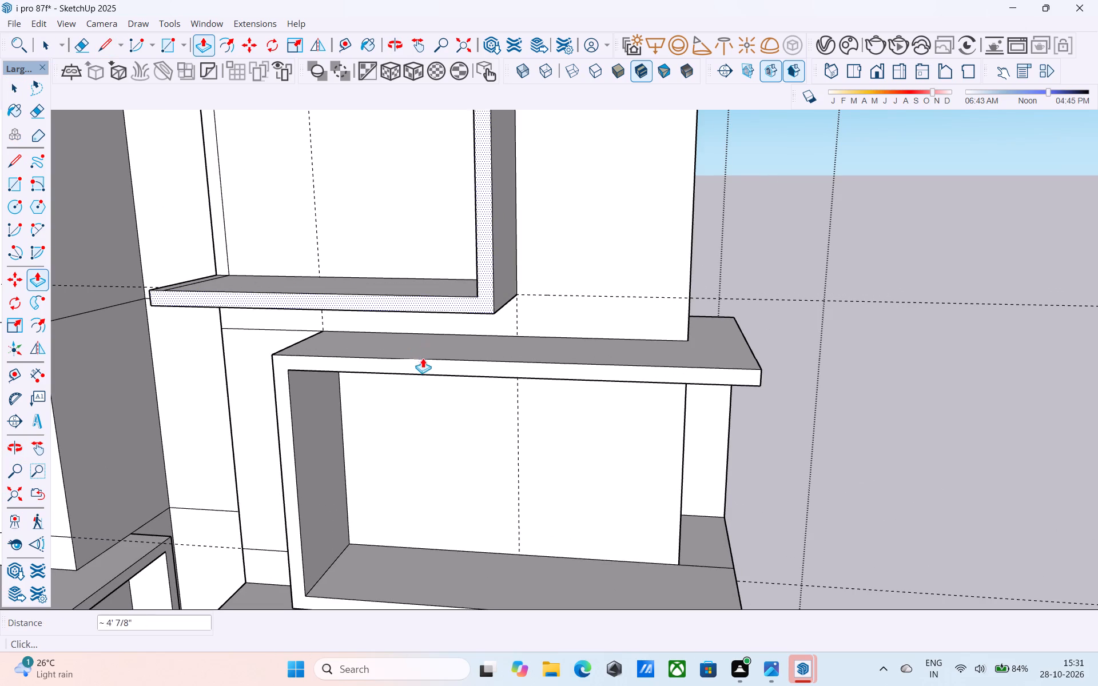
left_click(424, 360)
Inspect the projecting top-storey frame on the right block from both sides and above.
scroll(425, 360, "down", 3)
middle_click_drag(425, 360, 116, 405)
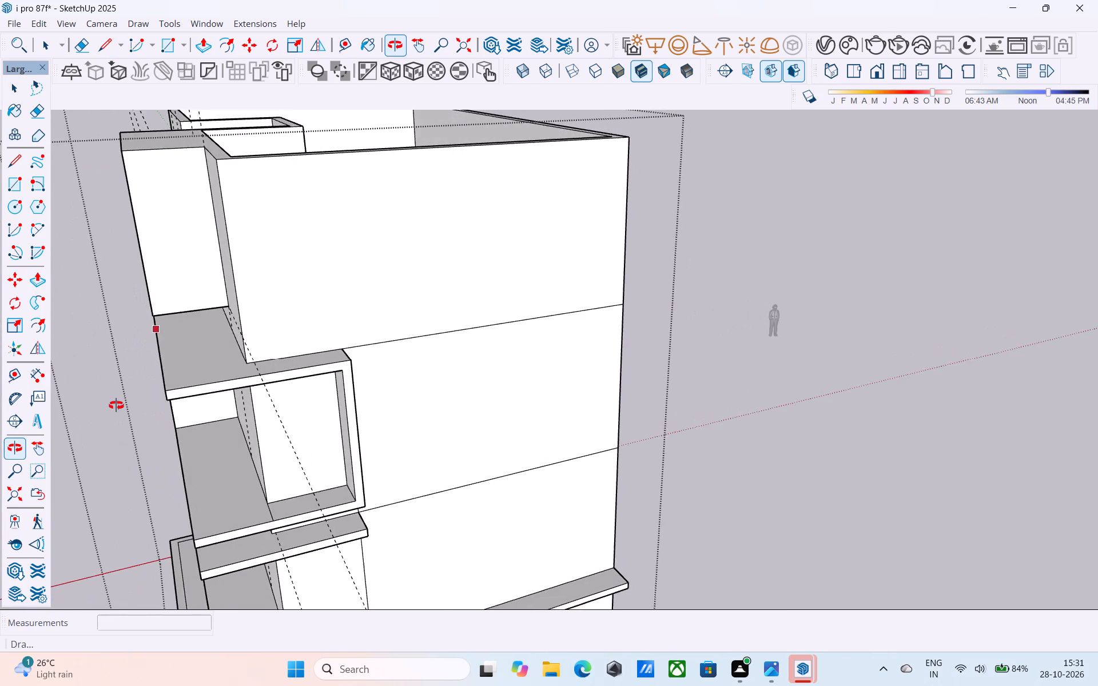
middle_click_drag(116, 405, 666, 362)
scroll(657, 364, "down", 5)
middle_click_drag(678, 346, 648, 332)
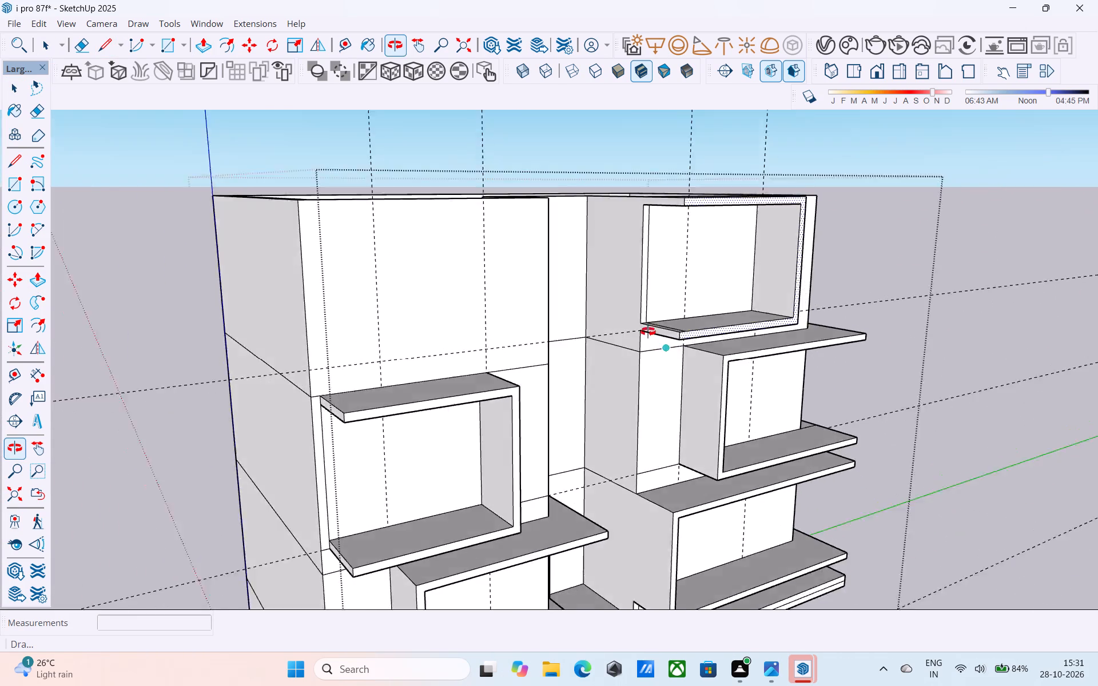
middle_click_drag(648, 332, 527, 470)
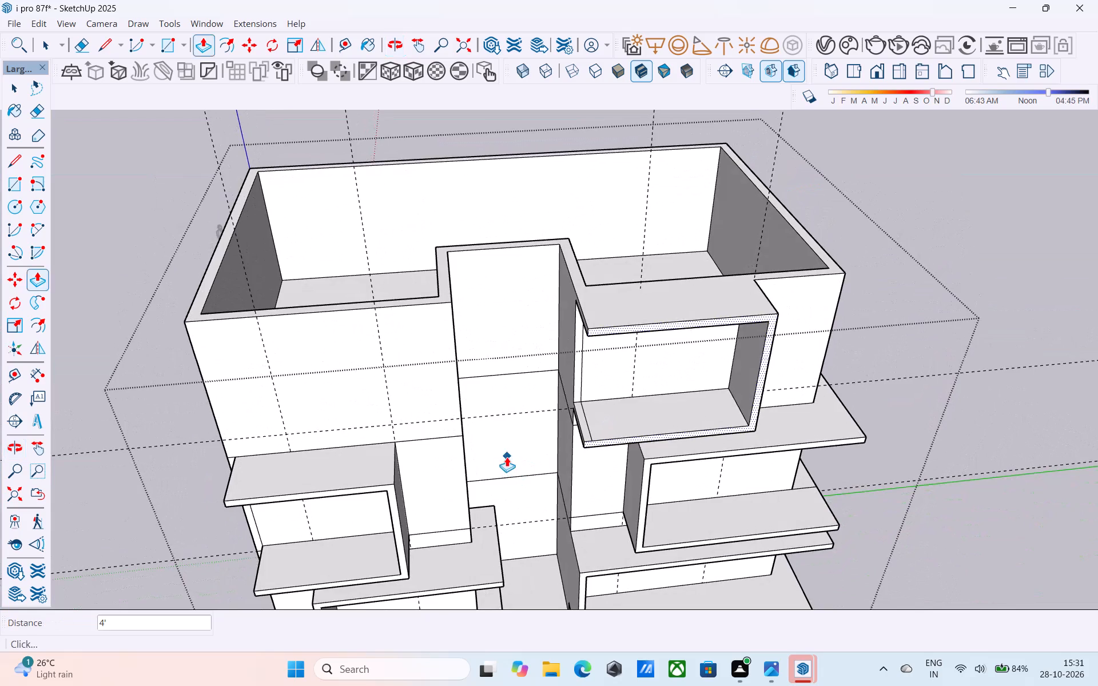
scroll(507, 454, "down", 3)
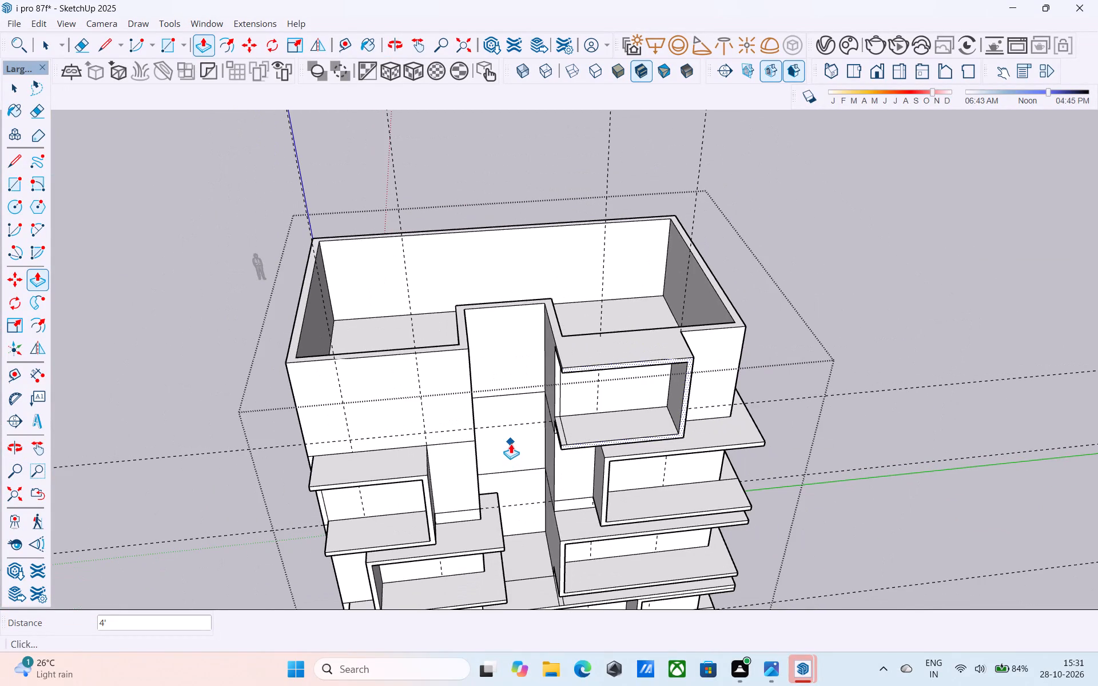
Measure the lower inner back edge of the right block's top-storey frame using the Line tool.
scroll(511, 438, "down", 3)
middle_click_drag(511, 438, 495, 358)
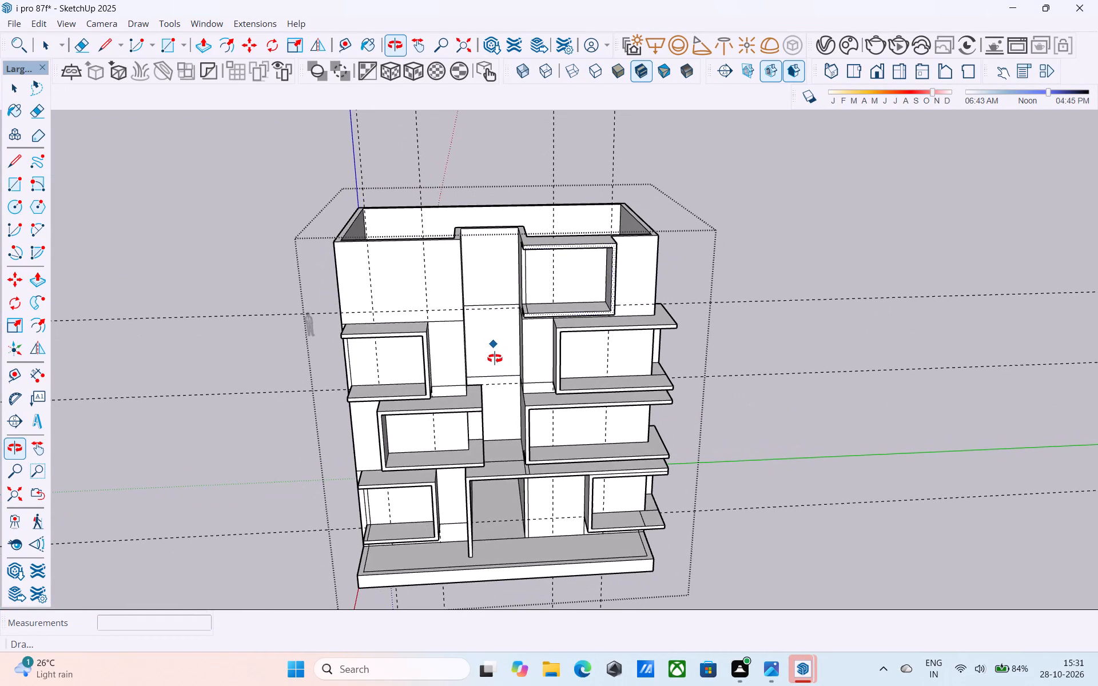
middle_click_drag(495, 358, 518, 365)
key("l")
scroll(523, 334, "up", 13)
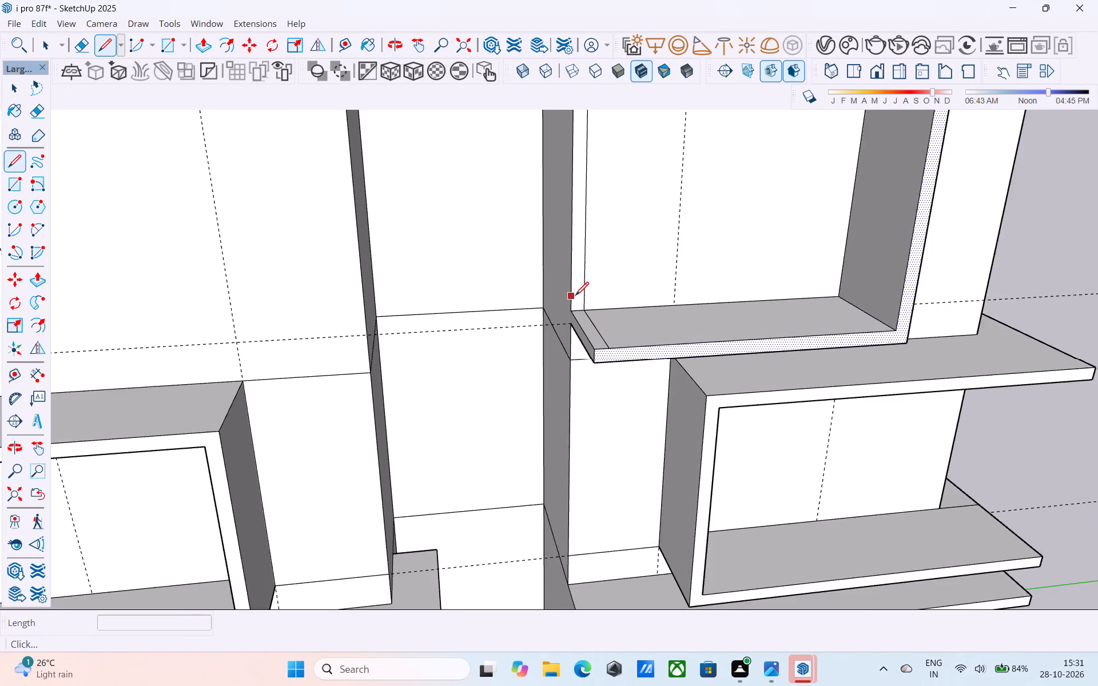
scroll(575, 297, "up", 1)
left_click(568, 311)
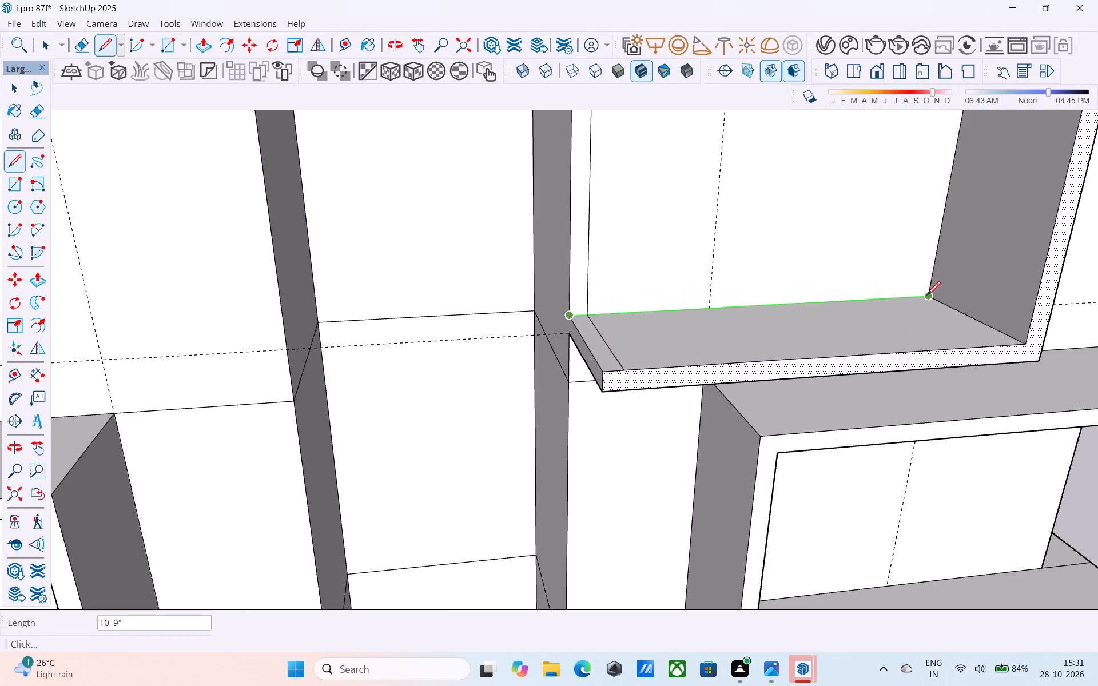
key("space")
Measure the upper back edge of the projecting frame directly below the left block's top storey.
scroll(927, 294, "down", 5)
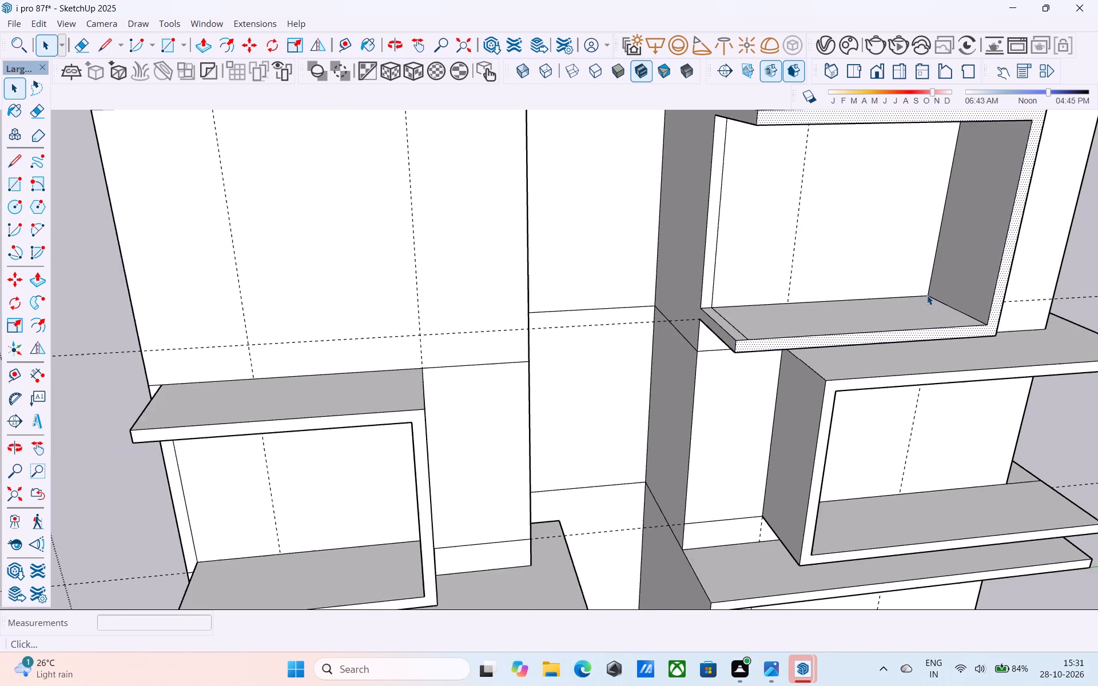
scroll(927, 295, "down", 3)
key("t")
scroll(549, 349, "up", 1)
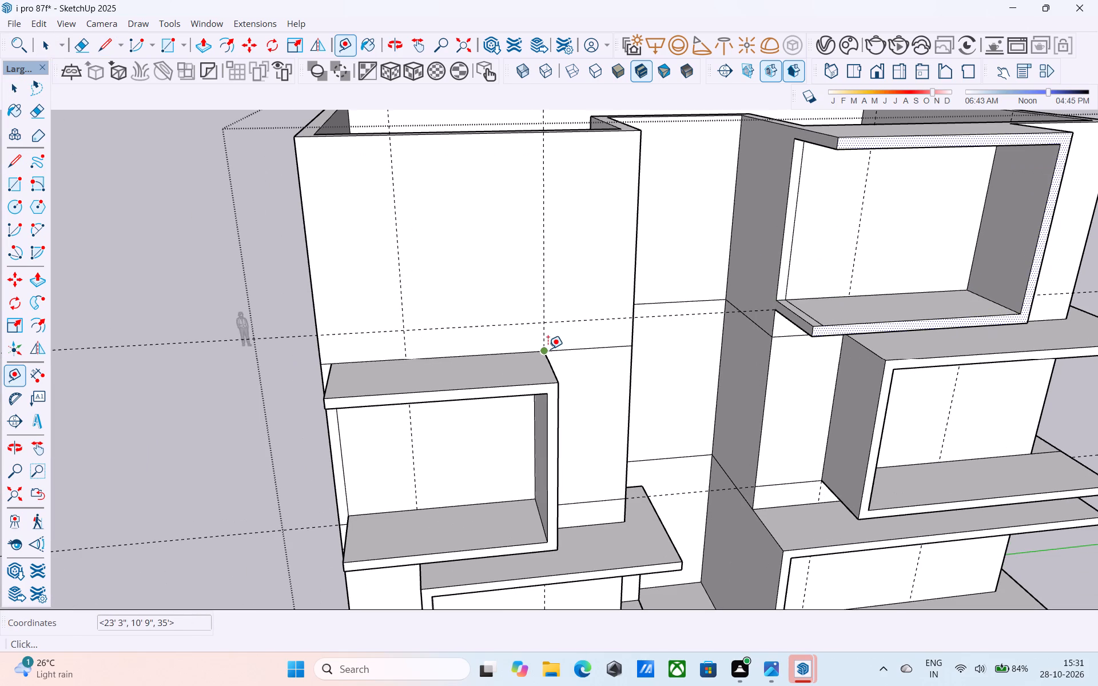
left_click(547, 349)
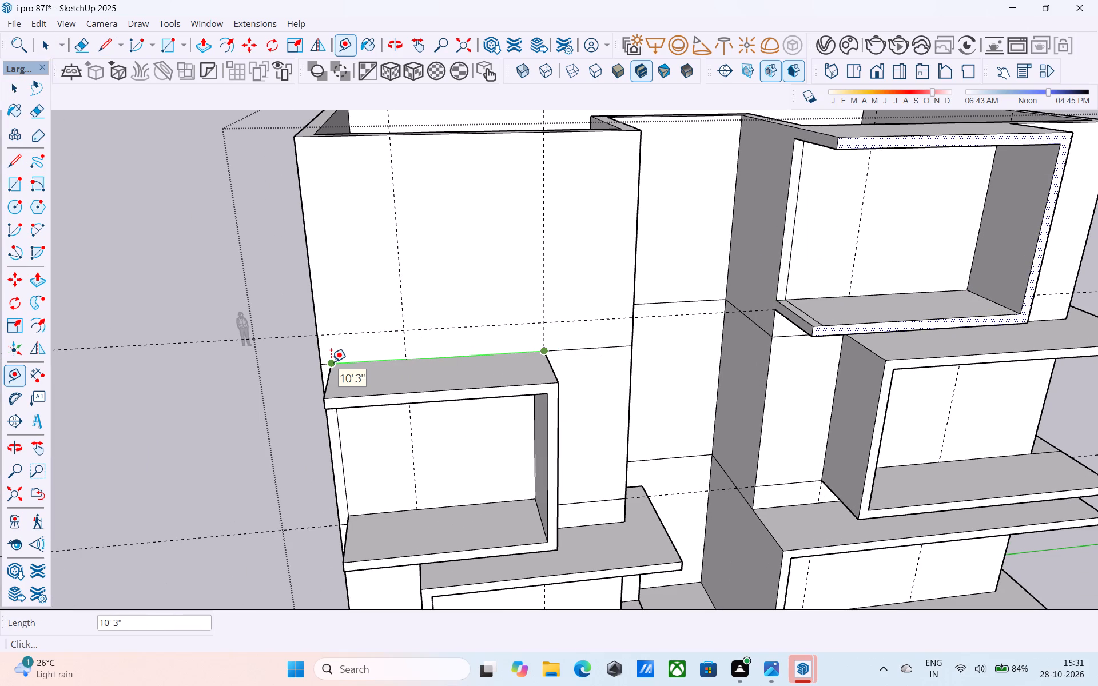
scroll(375, 361, "down", 3)
middle_click_drag(375, 361, 367, 366)
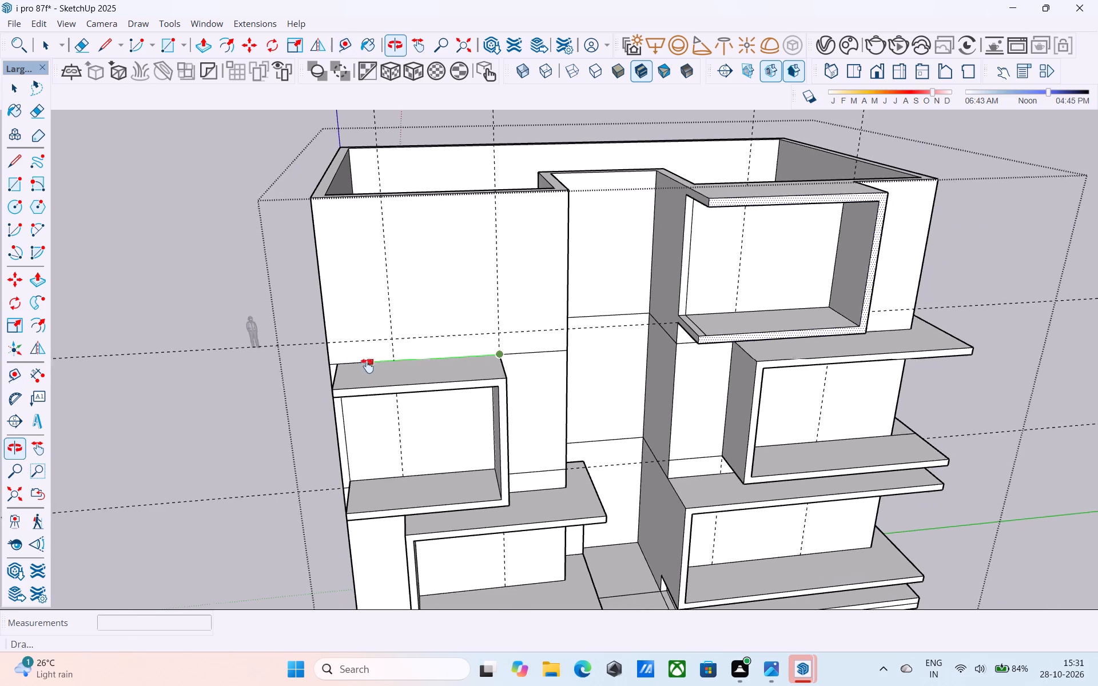
middle_click_drag(367, 366, 347, 378)
Measure from the left block's recess-side edge along the storey line to the outer vertical guide.
key("l")
middle_click_drag(460, 362, 456, 360)
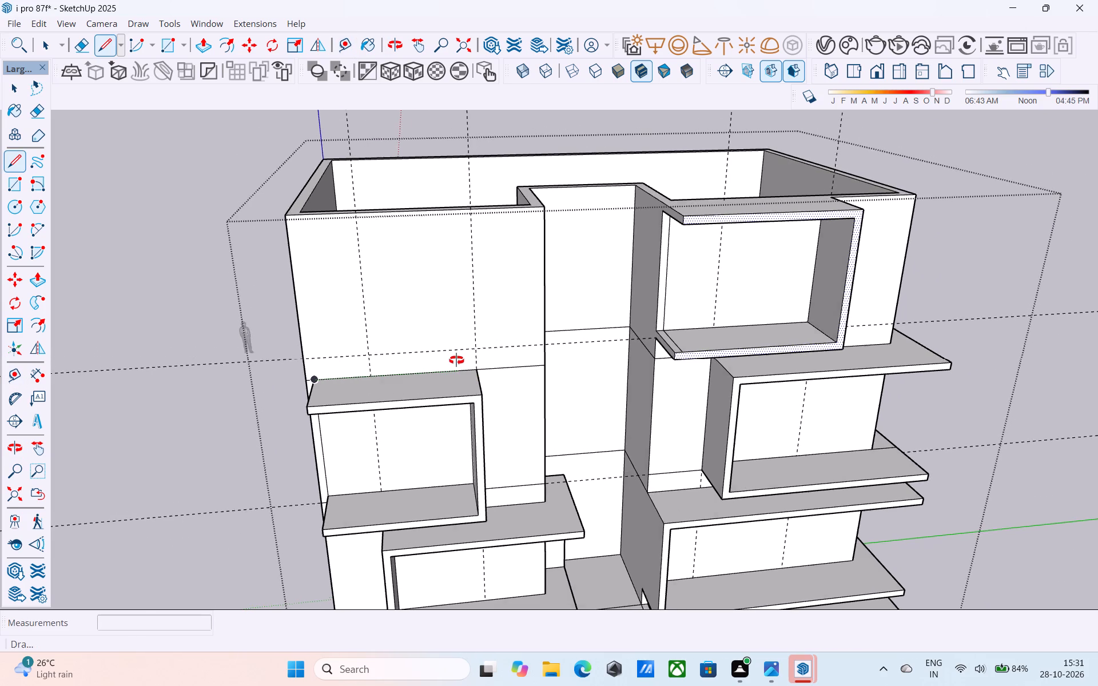
middle_click_drag(456, 360, 451, 349)
scroll(532, 354, "up", 3)
left_click(539, 356)
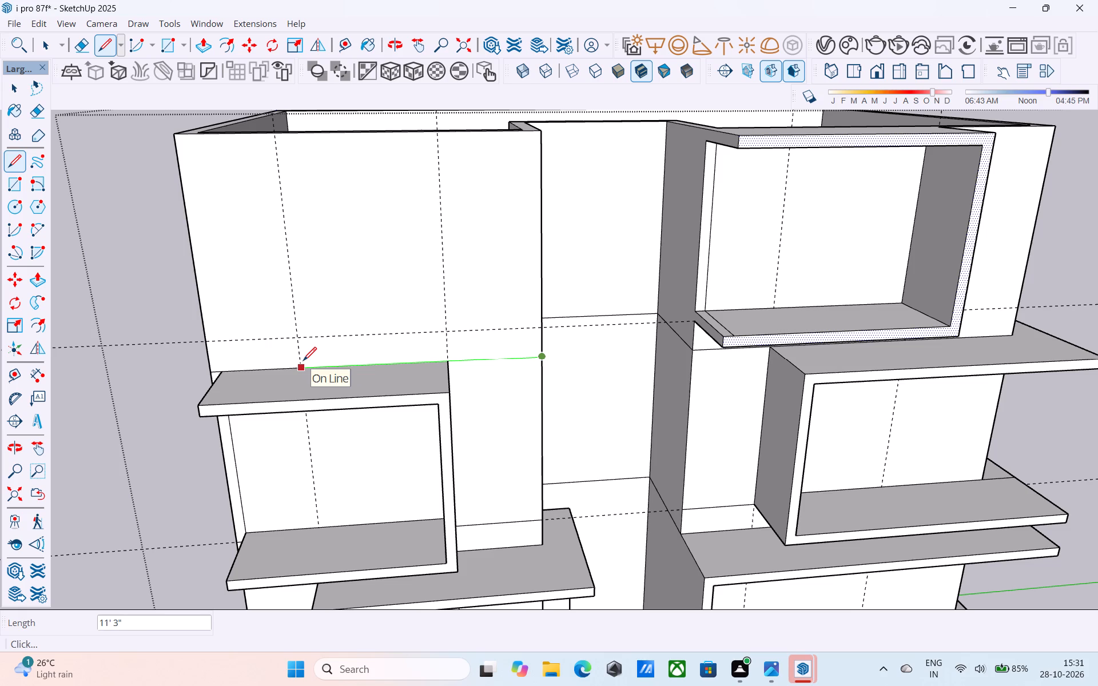
key("space")
Draw a 9' by 11' 3" rectangle on the left block's top storey, from the outer guide intersection to the upper recess-side corner.
key("l")
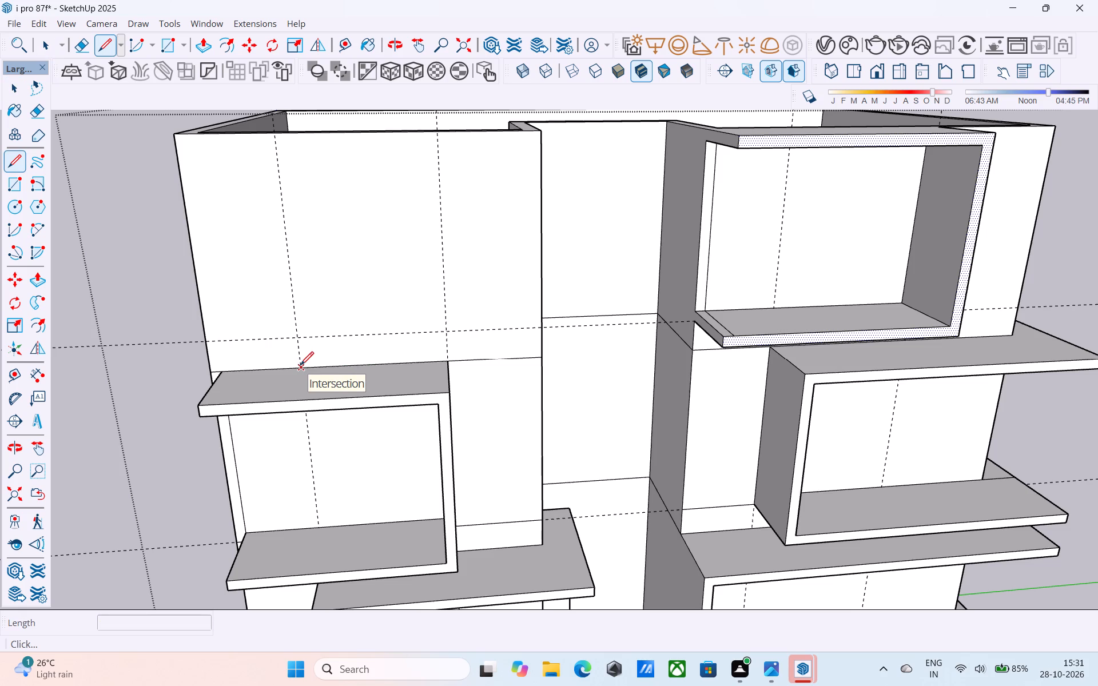
key("r")
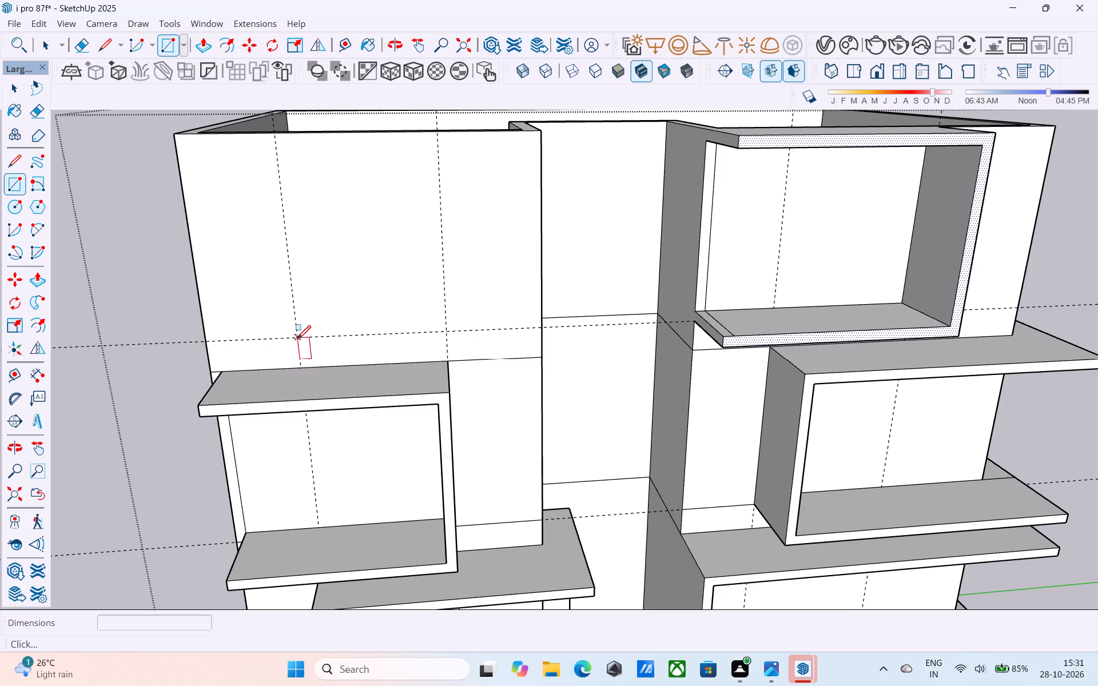
left_click(297, 339)
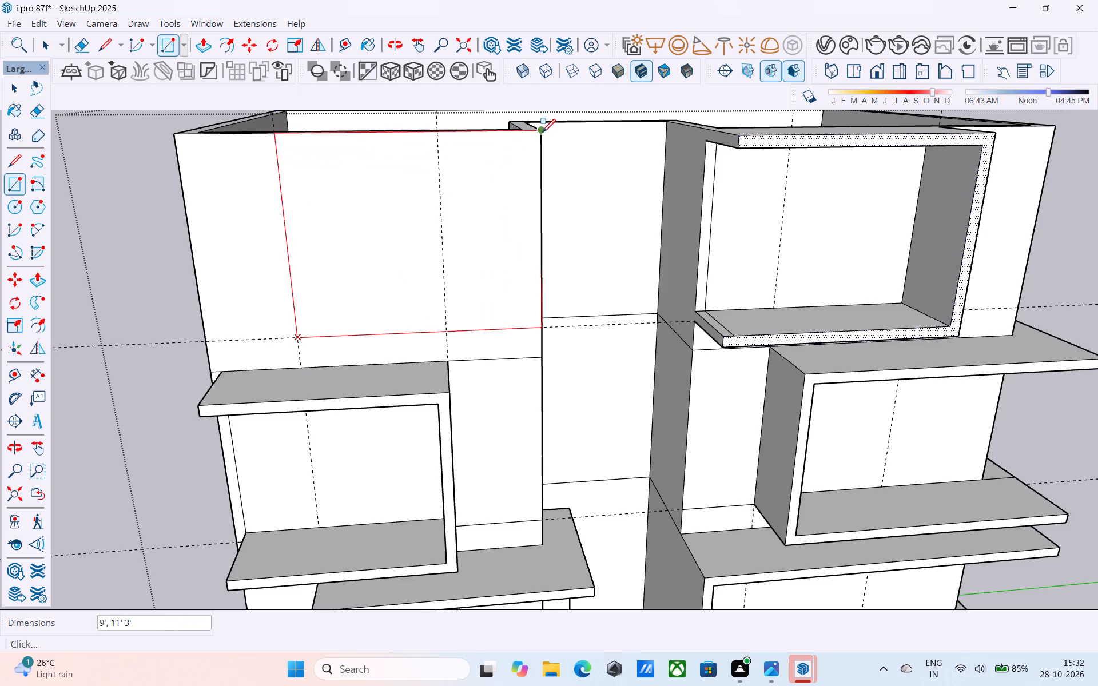
left_click(541, 134)
Offset the outline of the left block's top-storey rectangle inward by 6".
scroll(456, 248, "down", 2)
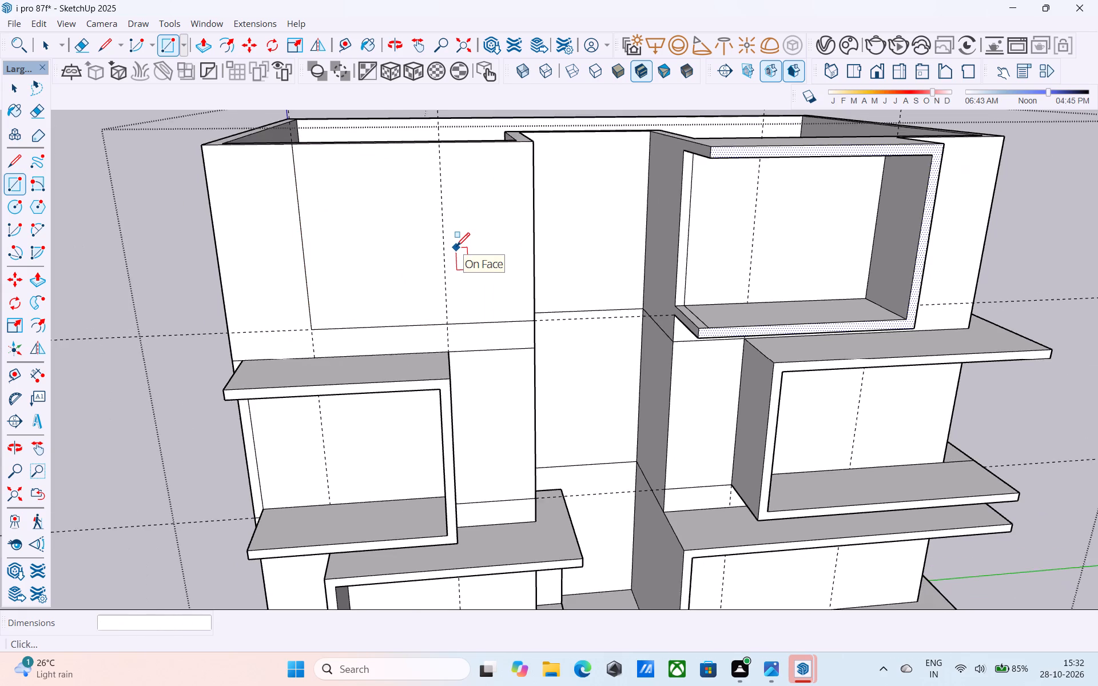
scroll(456, 248, "down", 1)
middle_click_drag(456, 248, 403, 357)
scroll(401, 357, "up", 3)
key("space")
left_click(399, 357)
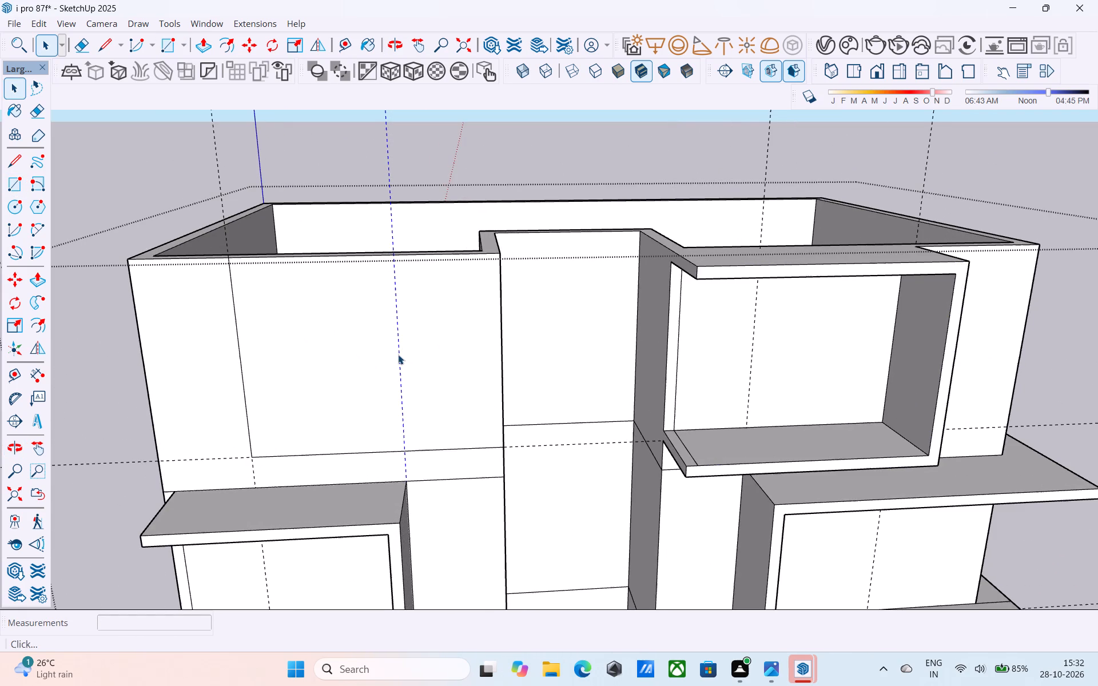
left_click(381, 360)
scroll(381, 359, "up", 1)
key("f")
left_click(381, 359)
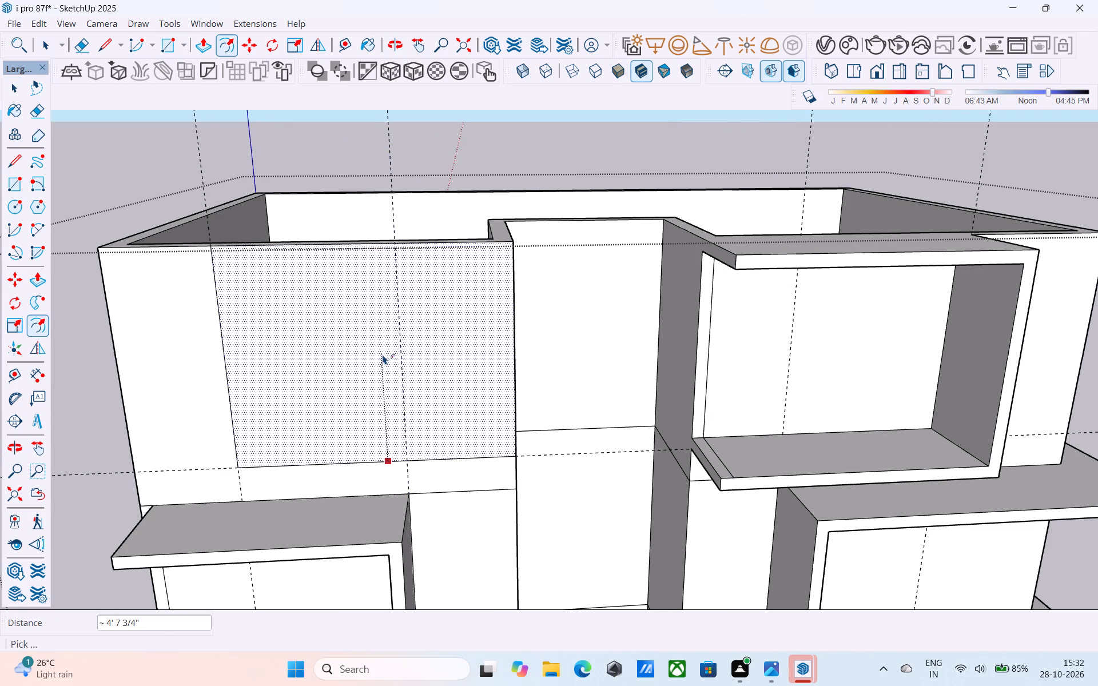
type("6\"")
key("Return")
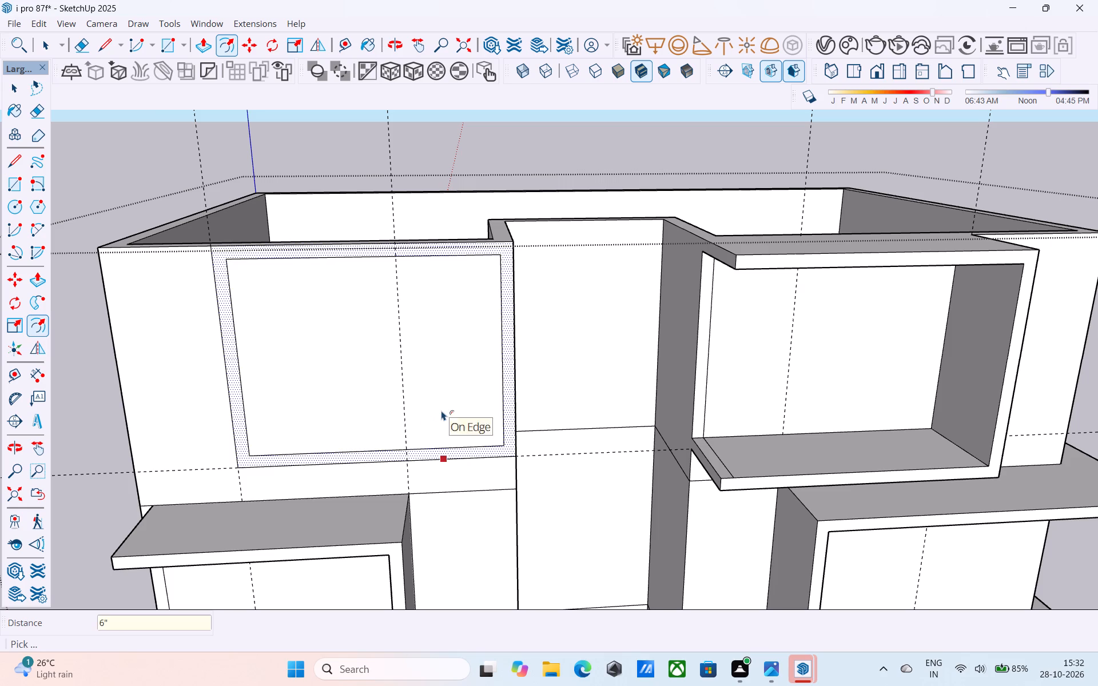
Draw 6" lines from the inner rectangle's upper and lower corners to the left block's recess-side edge, separating the vertical strip there.
key("l")
scroll(459, 402, "down", 3)
middle_click_drag(451, 406, 421, 364)
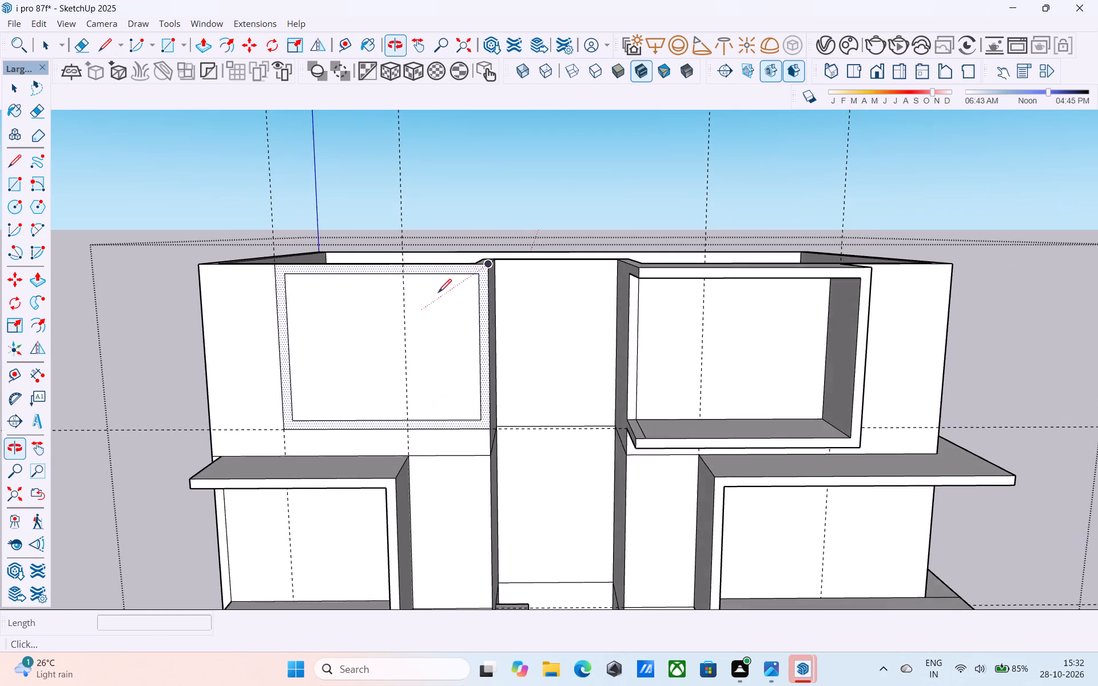
scroll(444, 285, "up", 10)
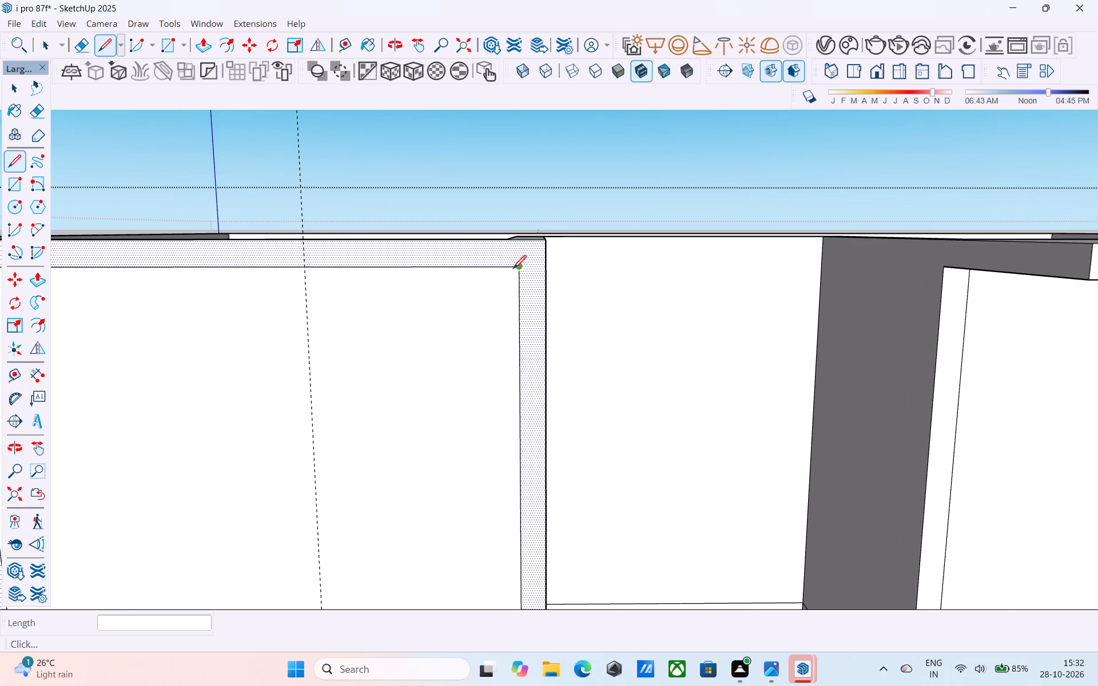
left_click(513, 270)
left_click(548, 269)
scroll(487, 233, "down", 10)
scroll(483, 378, "up", 13)
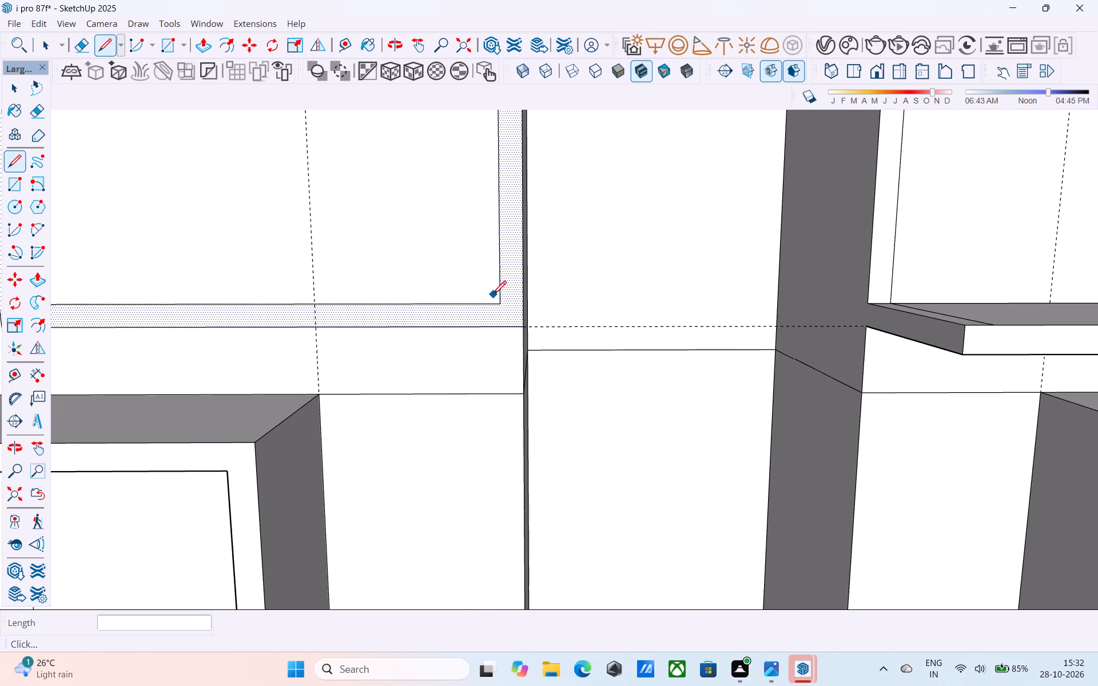
left_click(498, 299)
left_click(524, 308)
scroll(524, 308, "down", 5)
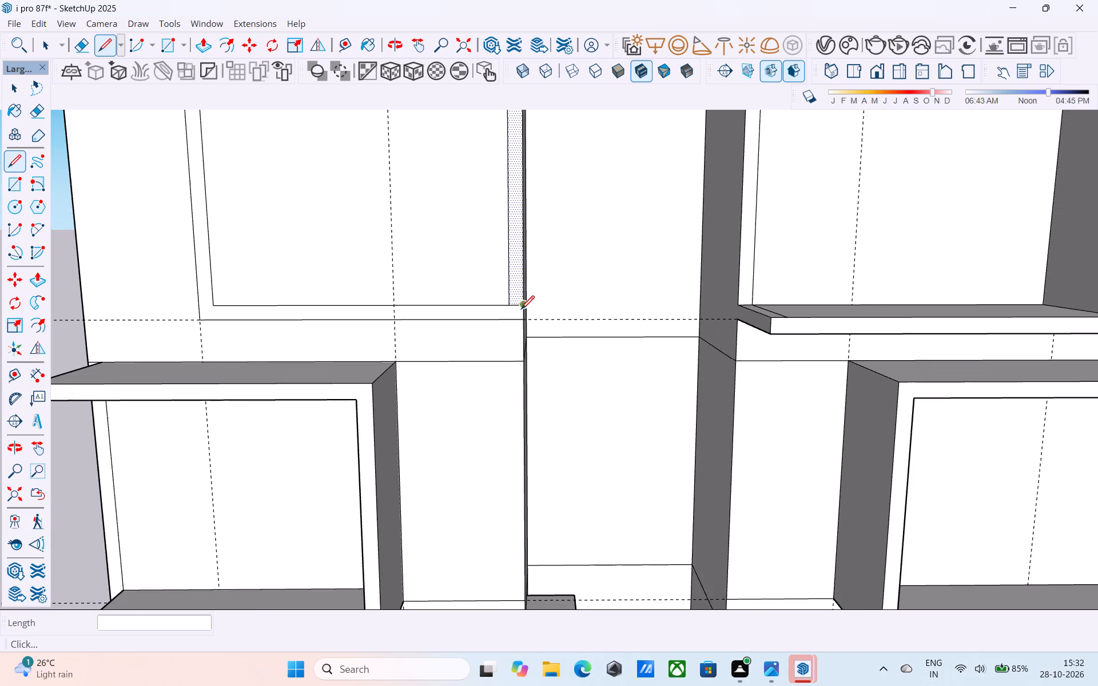
Save the model.
scroll(518, 312, "down", 3)
middle_click_drag(514, 315, 500, 335)
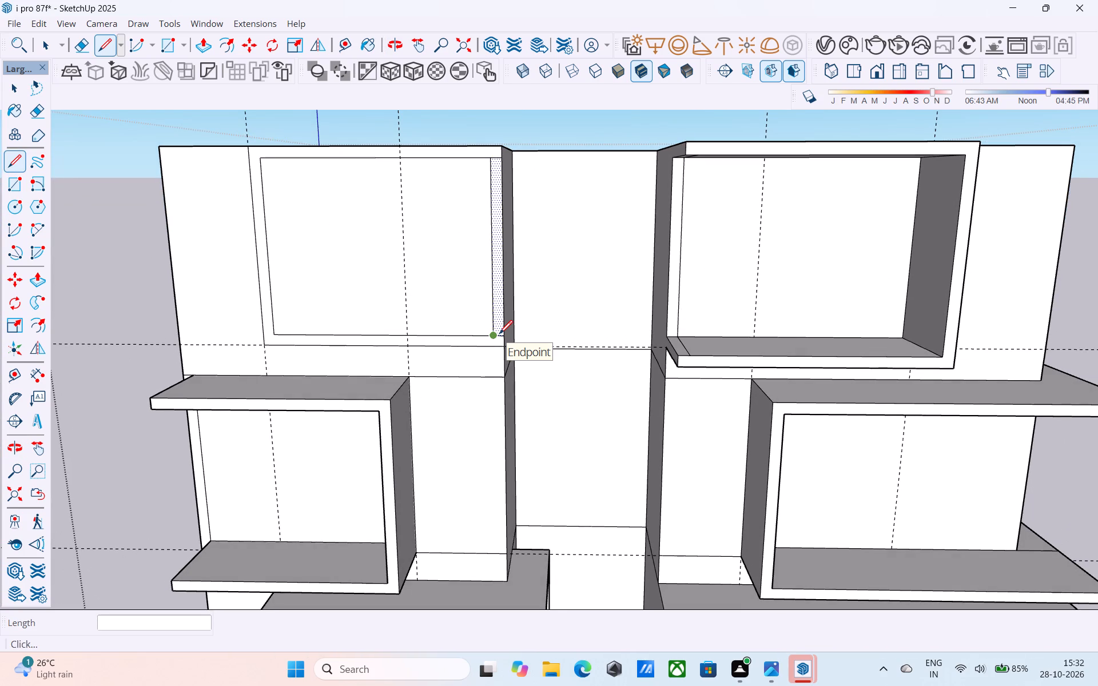
scroll(499, 335, "down", 5)
middle_click_drag(499, 334, 395, 254)
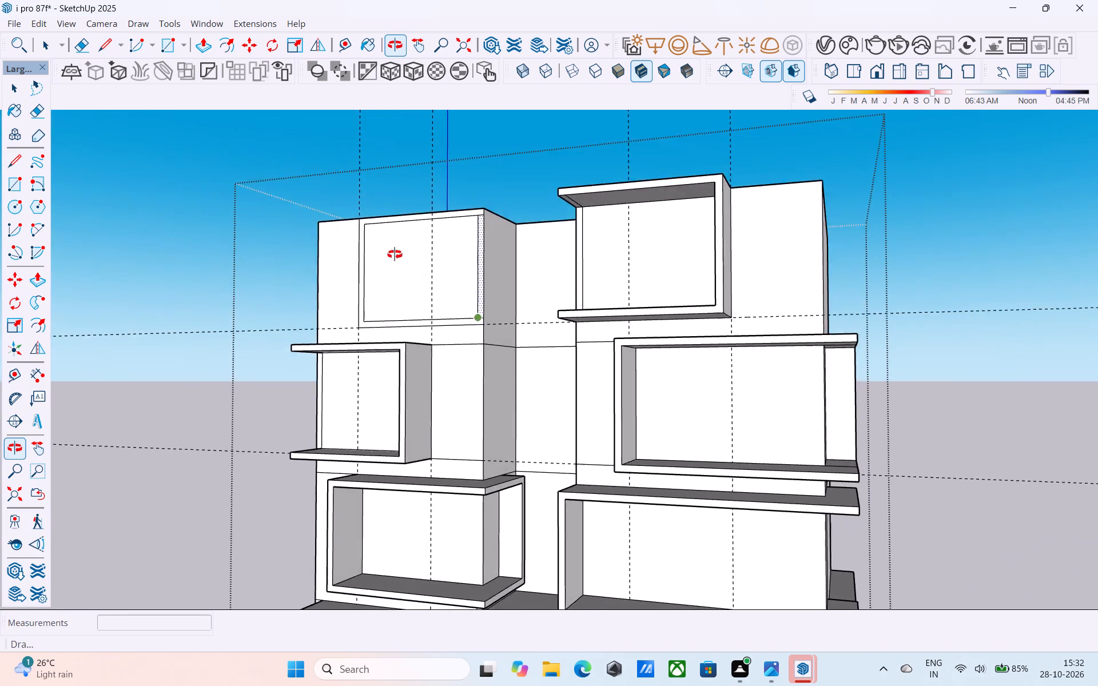
middle_click_drag(395, 254, 509, 385)
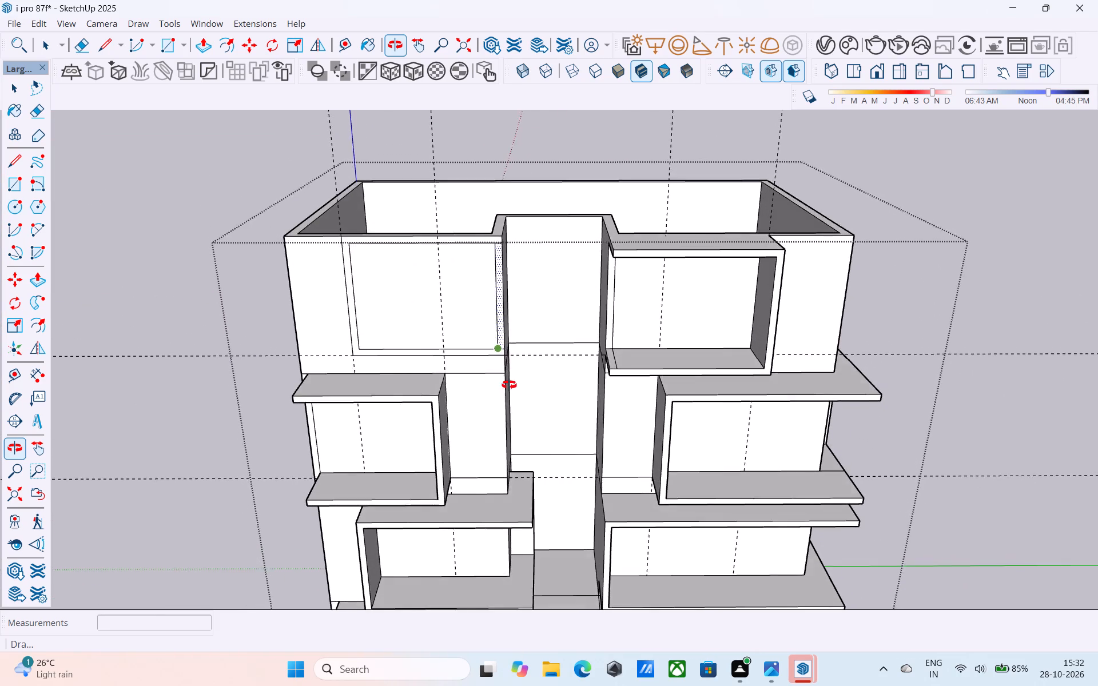
middle_click_drag(509, 385, 546, 313)
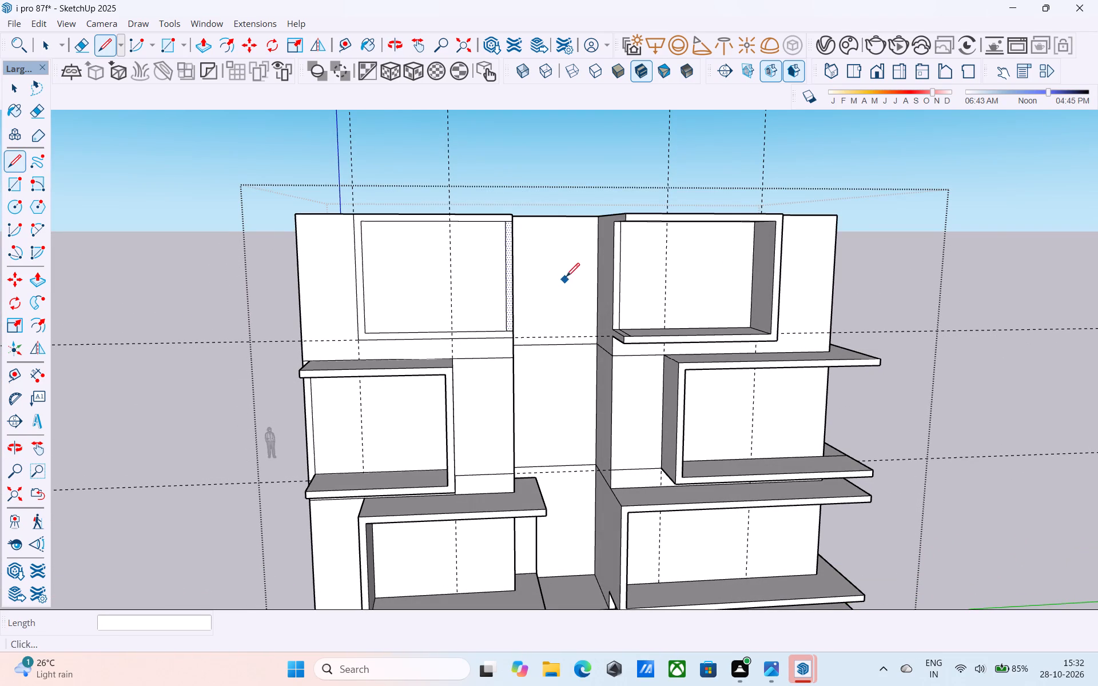
scroll(500, 351, "up", 4)
key("space")
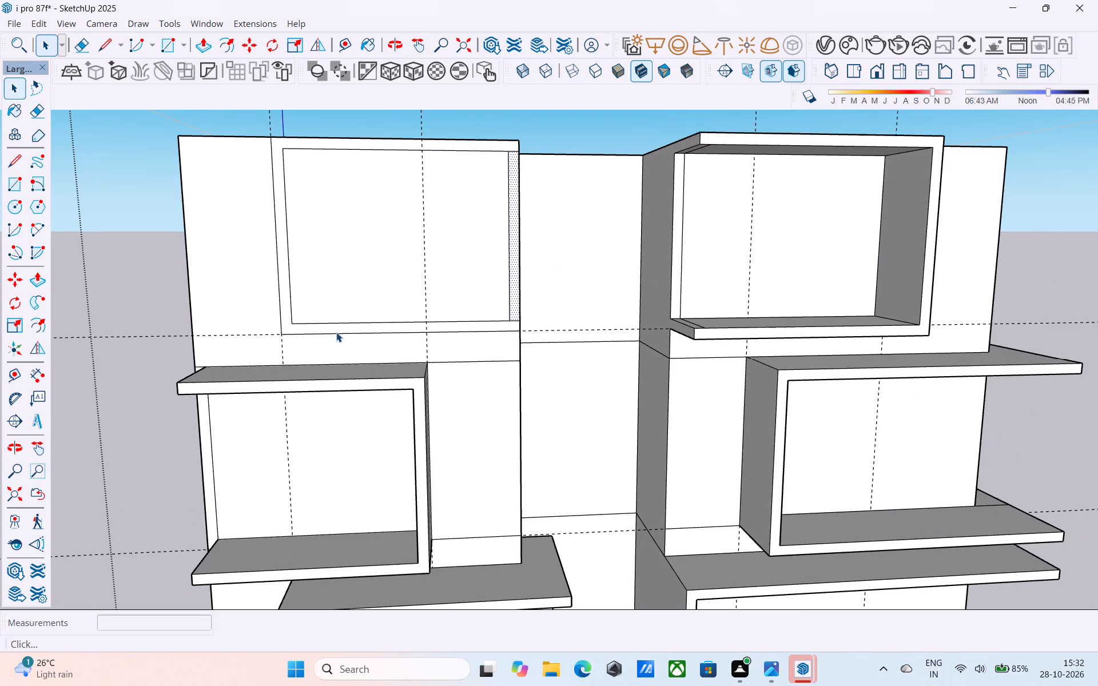
key("ctrl+s")
Push/Pull the left block's three-sided top-storey frame face out 4', flush with the front of the frame below.
left_click(337, 329)
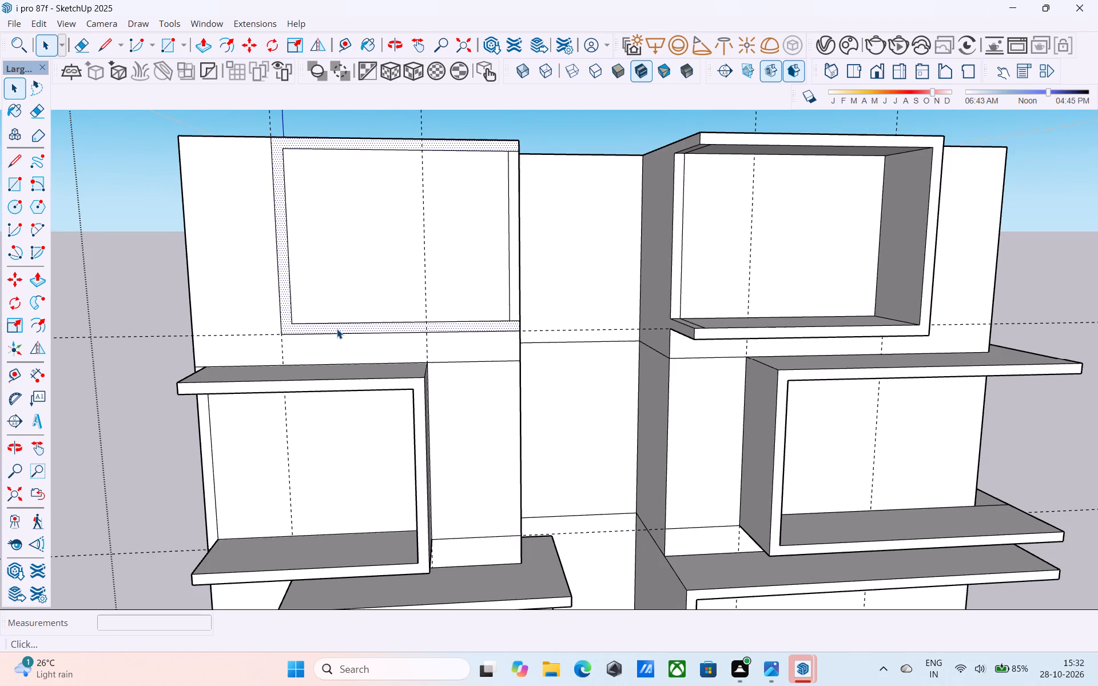
key("p")
left_click(337, 329)
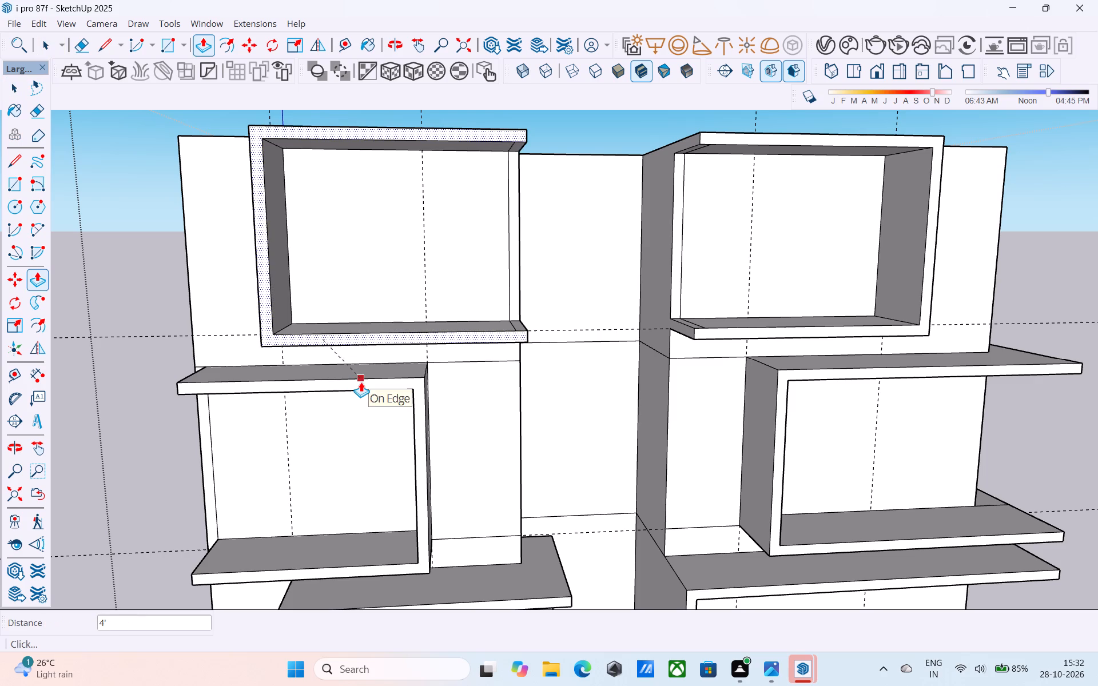
left_click(361, 382)
Draw two 6' 6" lines across the left block's recess-side wall, from the top-storey opening's upper and lower corners to the back edge.
middle_click_drag(432, 365, 262, 397)
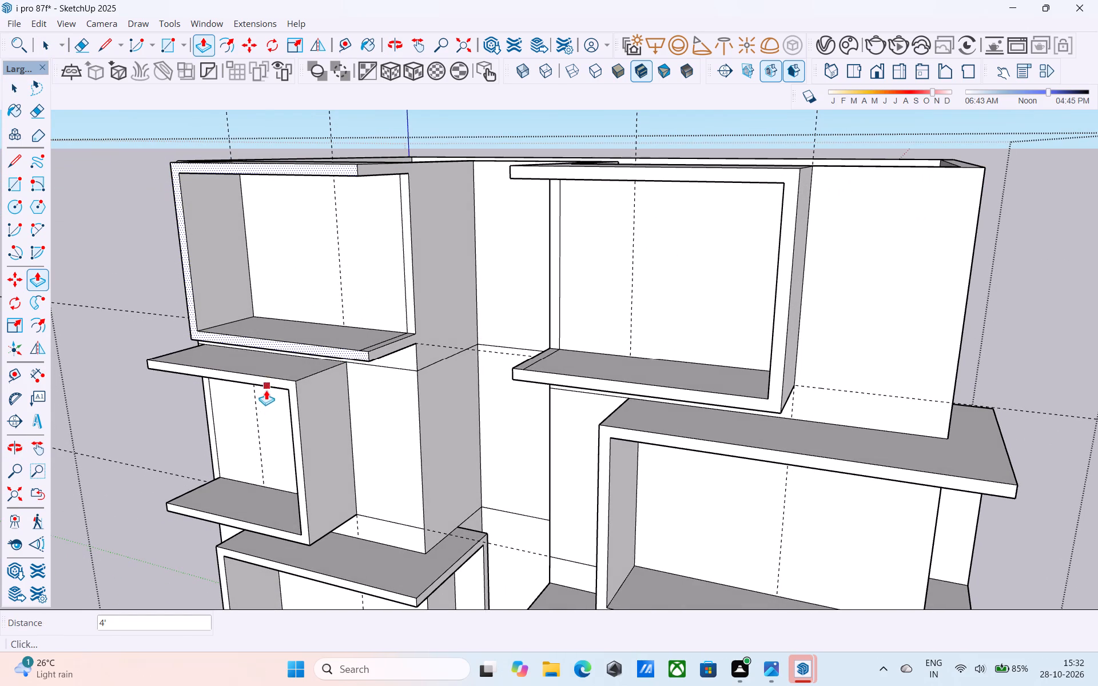
scroll(319, 370, "down", 3)
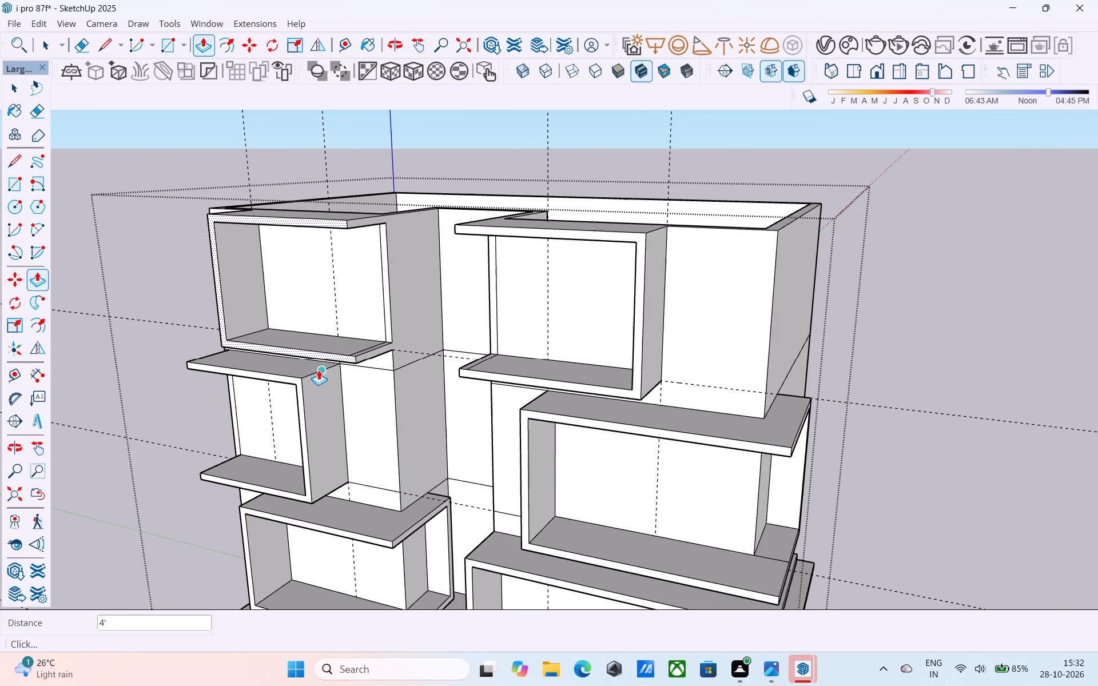
scroll(480, 325, "down", 4)
middle_click_drag(480, 326, 523, 325, "shift")
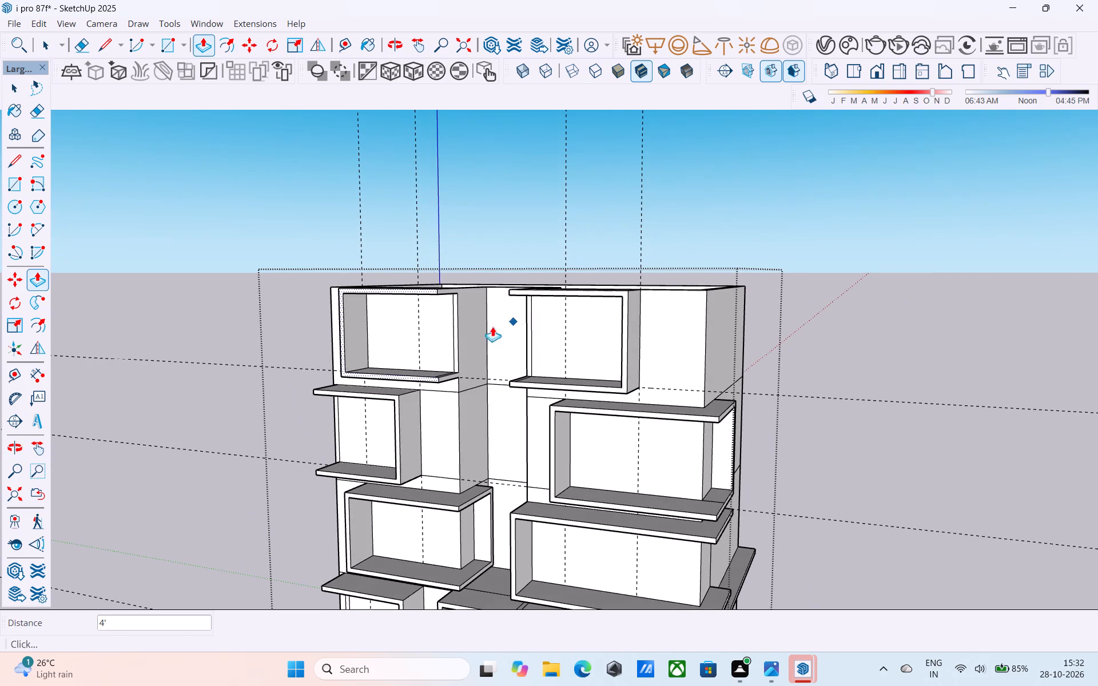
middle_click_drag(478, 330, 481, 346, "shift")
scroll(460, 335, "up", 3)
key("space")
scroll(451, 328, "up", 6)
key("l")
left_click(480, 276)
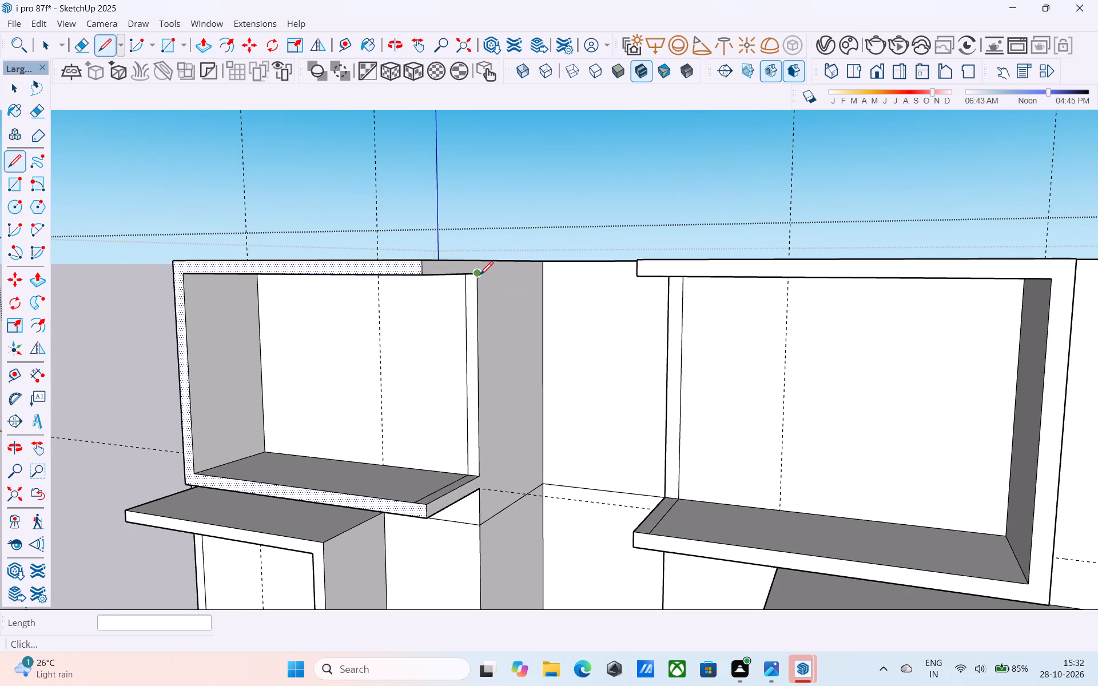
left_click(542, 273)
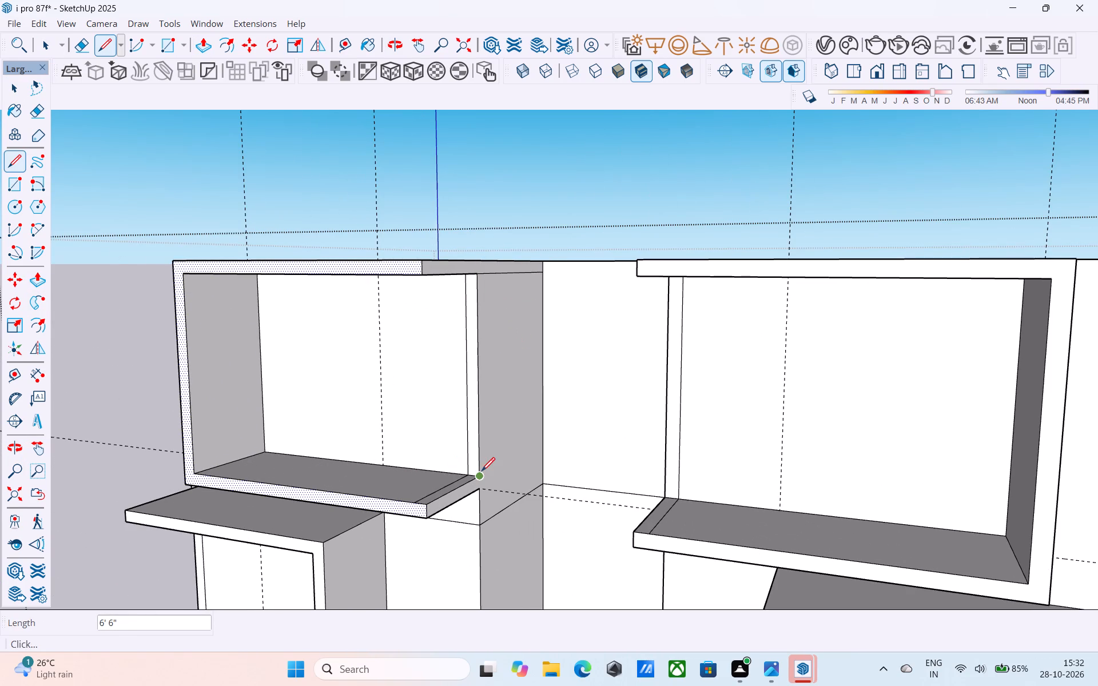
left_click(482, 472)
left_click(546, 446)
left_click(479, 473)
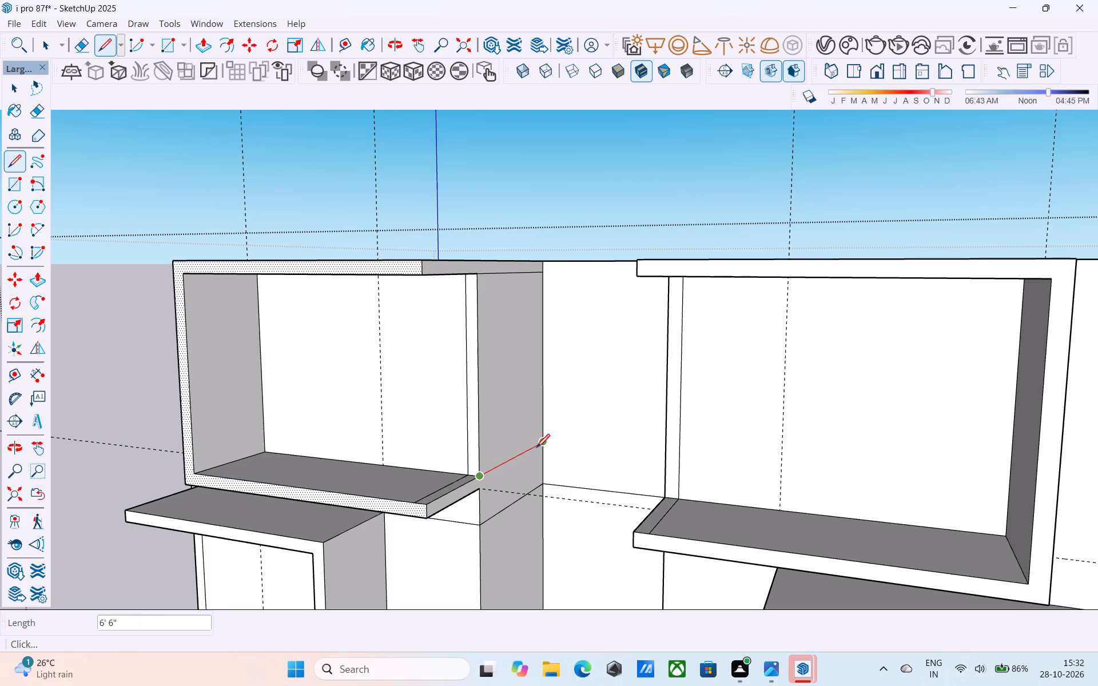
key("space")
Copy the vertical front edge between these two lines 3' 3" back along the left block's recess-side wall.
middle_click_drag(473, 421, 458, 402)
scroll(457, 390, "up", 3)
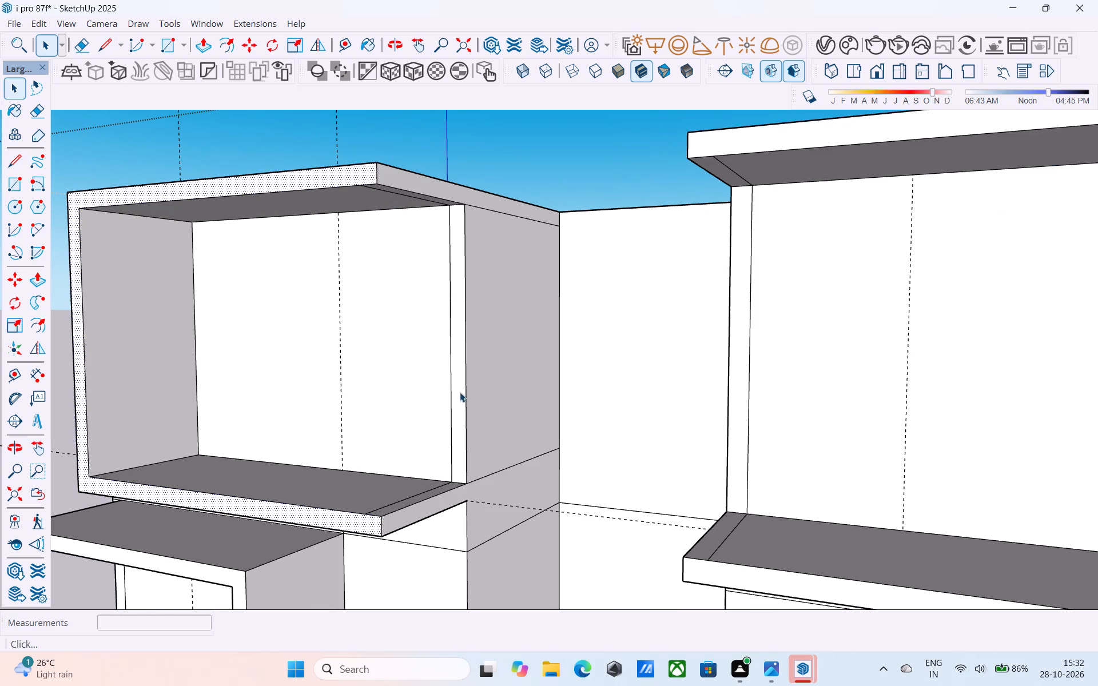
left_click(464, 397)
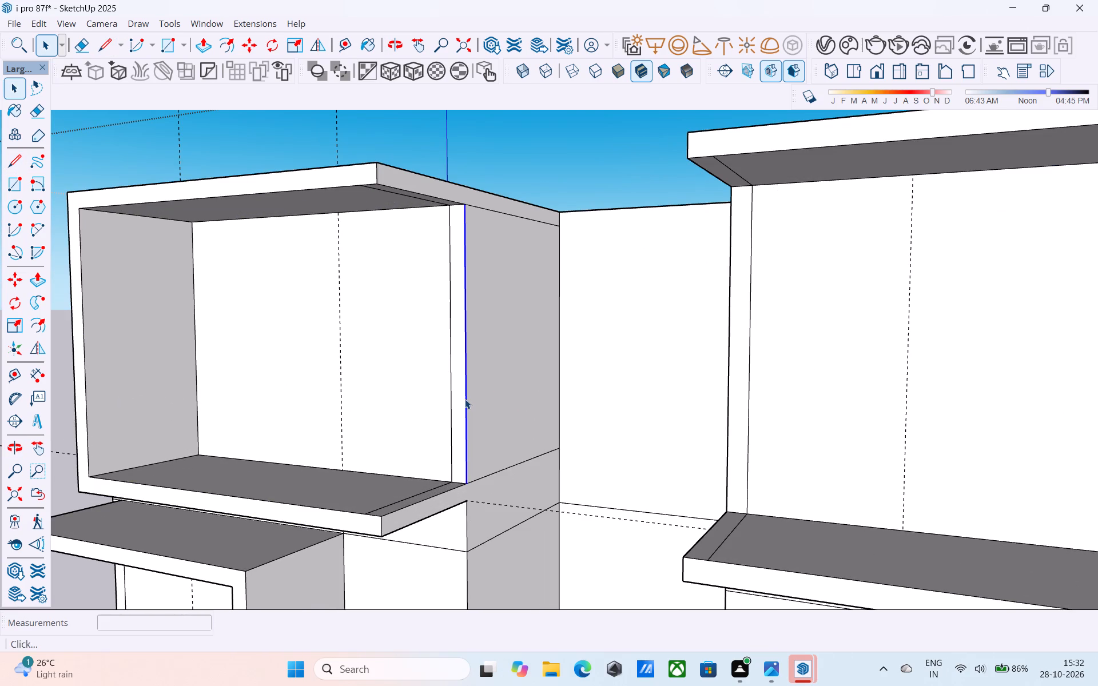
key("m")
left_click(469, 486)
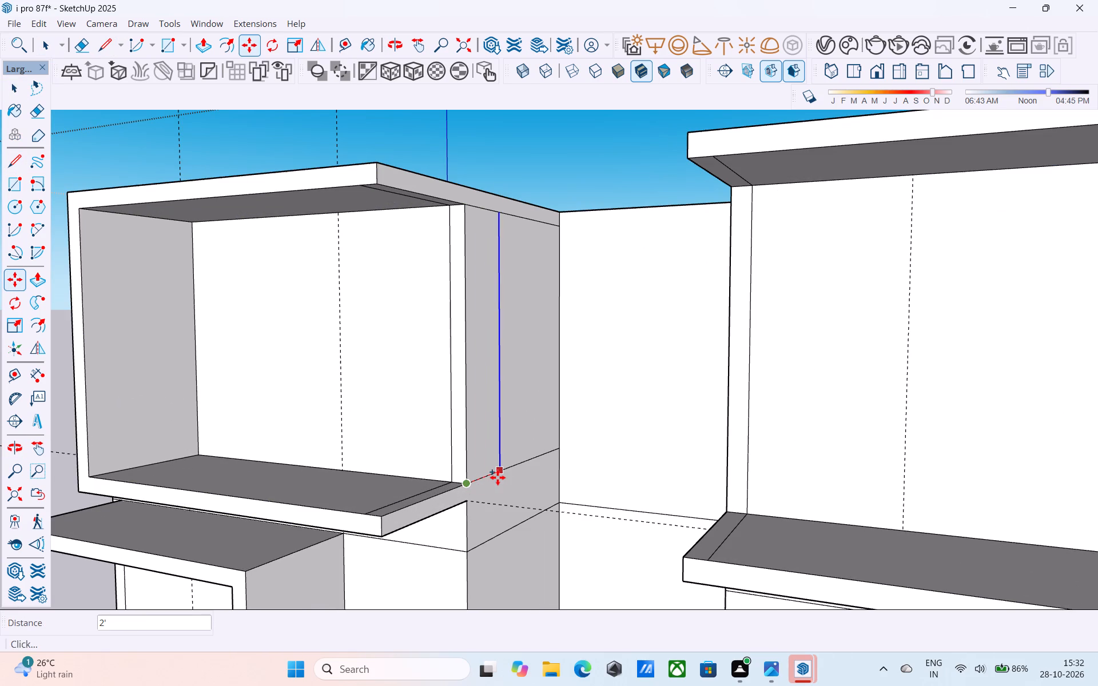
middle_click_drag(498, 477, 418, 513)
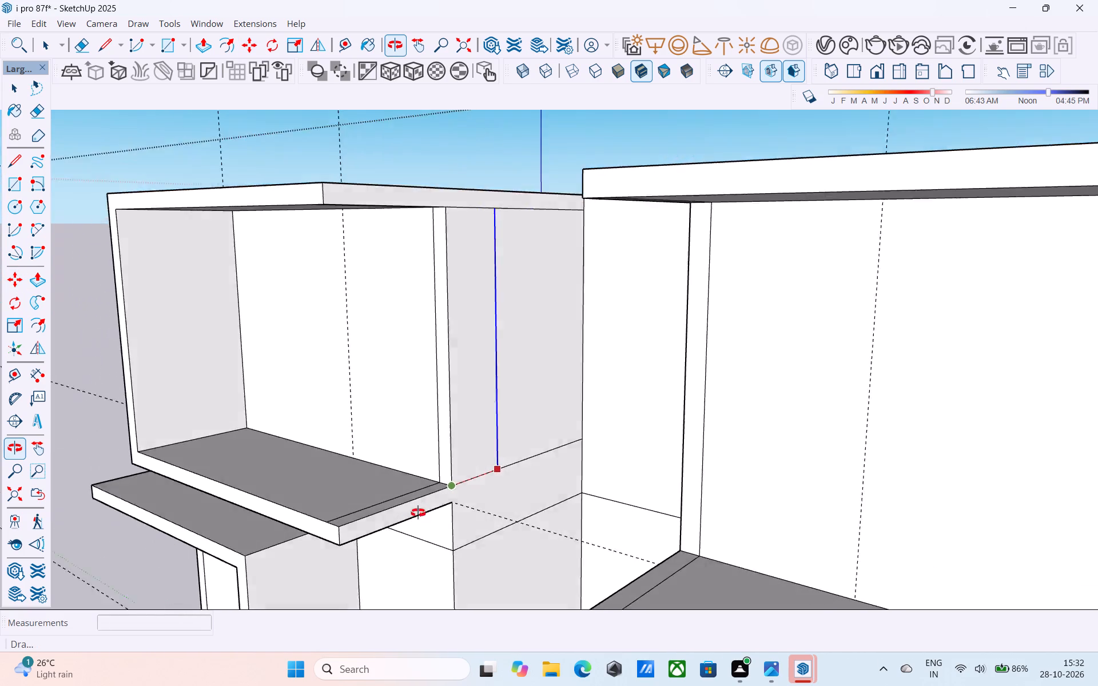
middle_click_drag(418, 513, 391, 521)
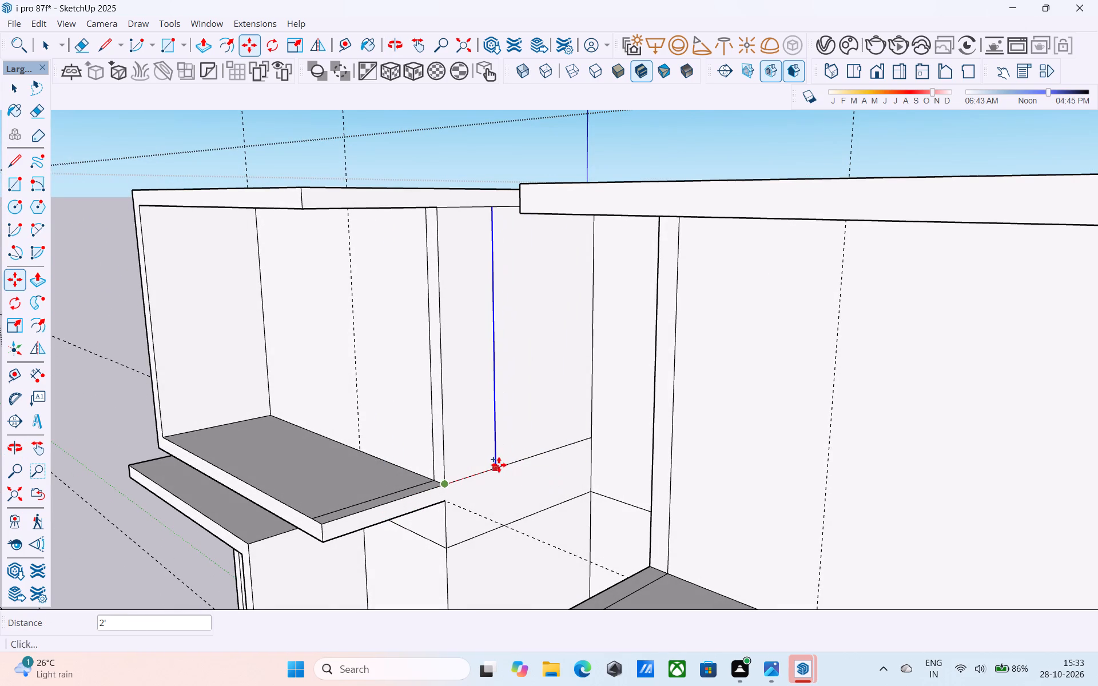
scroll(498, 465, "down", 4)
middle_click(498, 465)
scroll(498, 465, "down", 4)
middle_click_drag(498, 465, 464, 443)
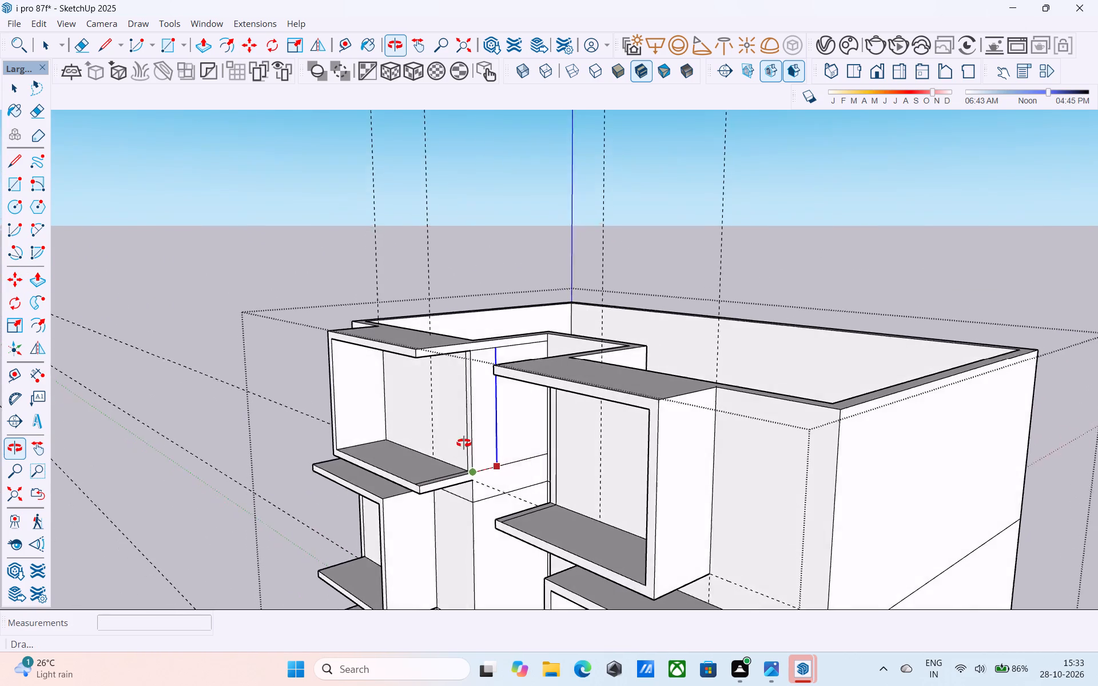
middle_click_drag(464, 443, 412, 367)
scroll(414, 365, "down", 8)
middle_click_drag(420, 373, 519, 487)
middle_click_drag(566, 525, 478, 446)
scroll(484, 448, "up", 4)
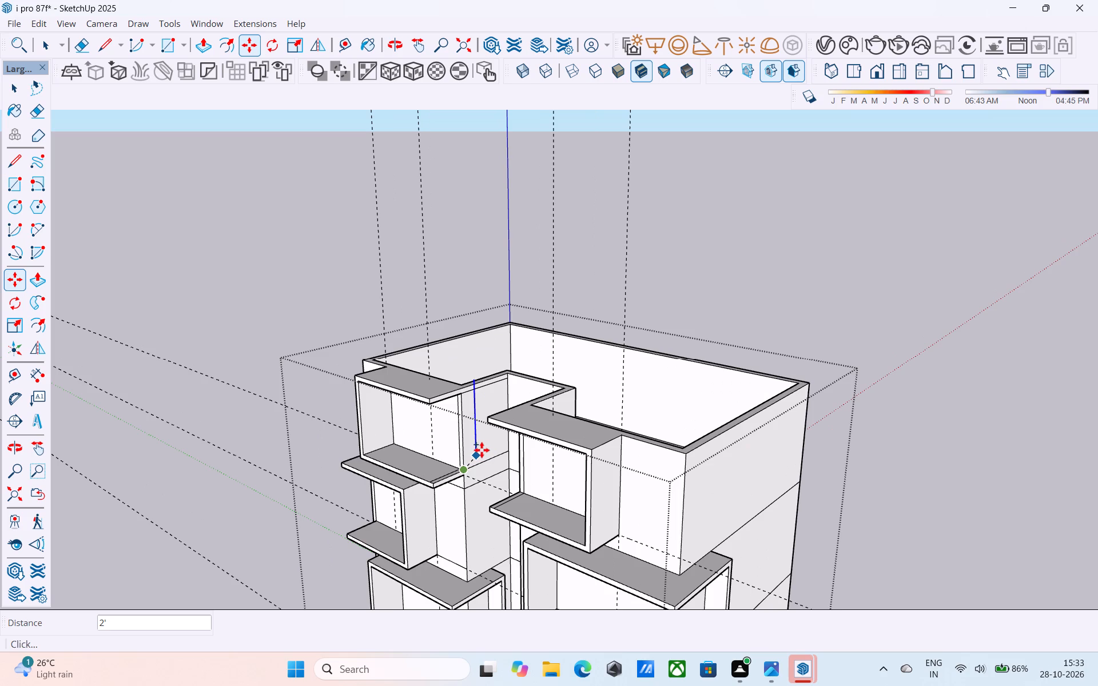
middle_click_drag(480, 451, 476, 427, "shift")
scroll(477, 453, "up", 6)
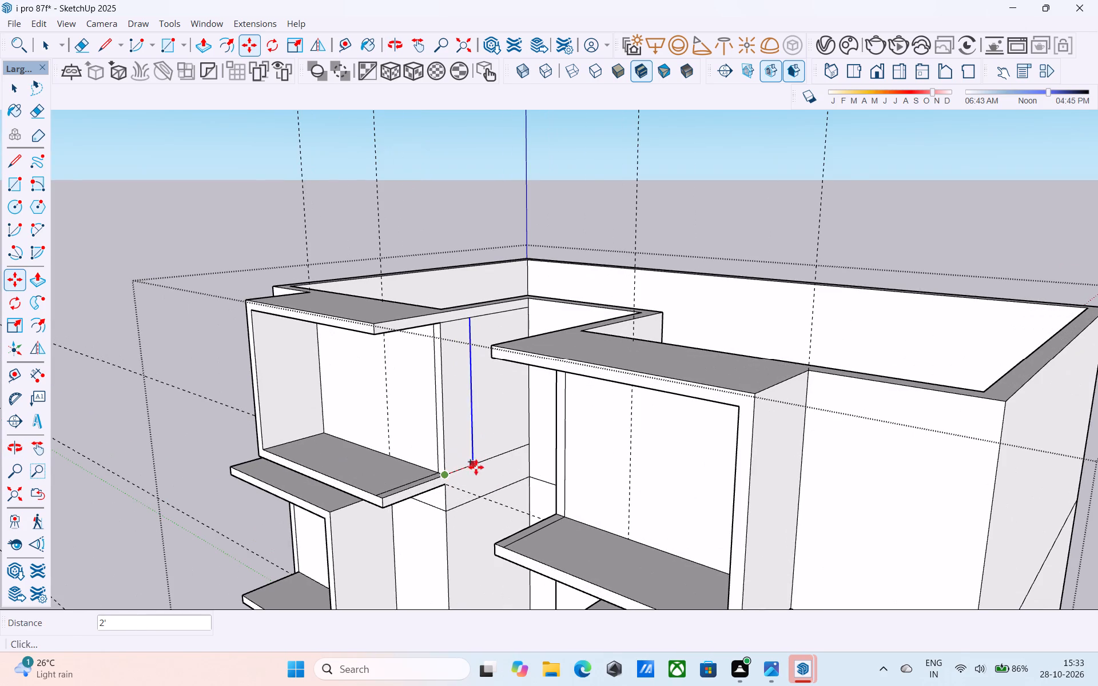
left_click(487, 461)
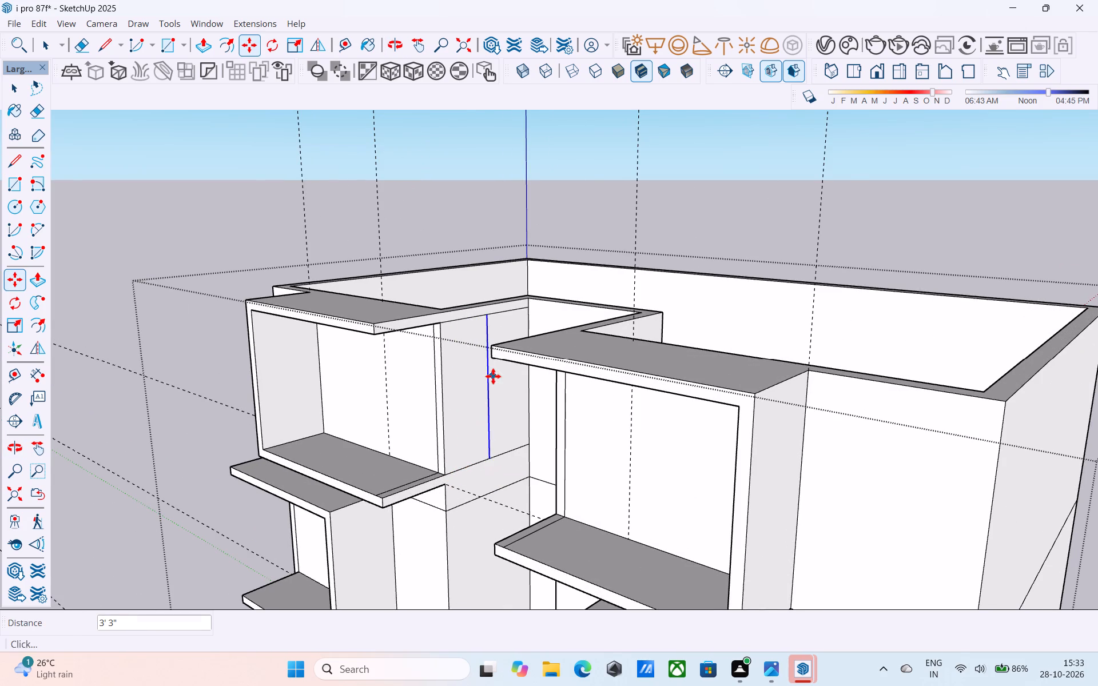
Draw a line along the recess-side wall from the left top-storey frame's underside corner to just past the copied vertical edge.
middle_click_drag(493, 376, 491, 433, "shift")
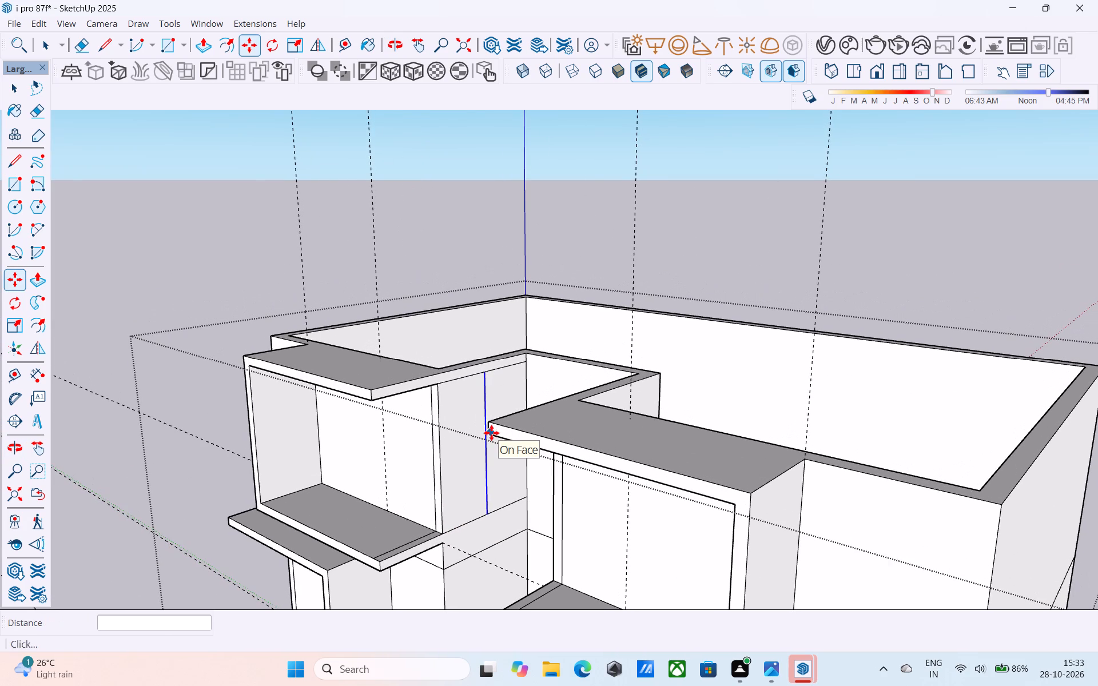
type("l")
key("space")
middle_click_drag(490, 432, 442, 384)
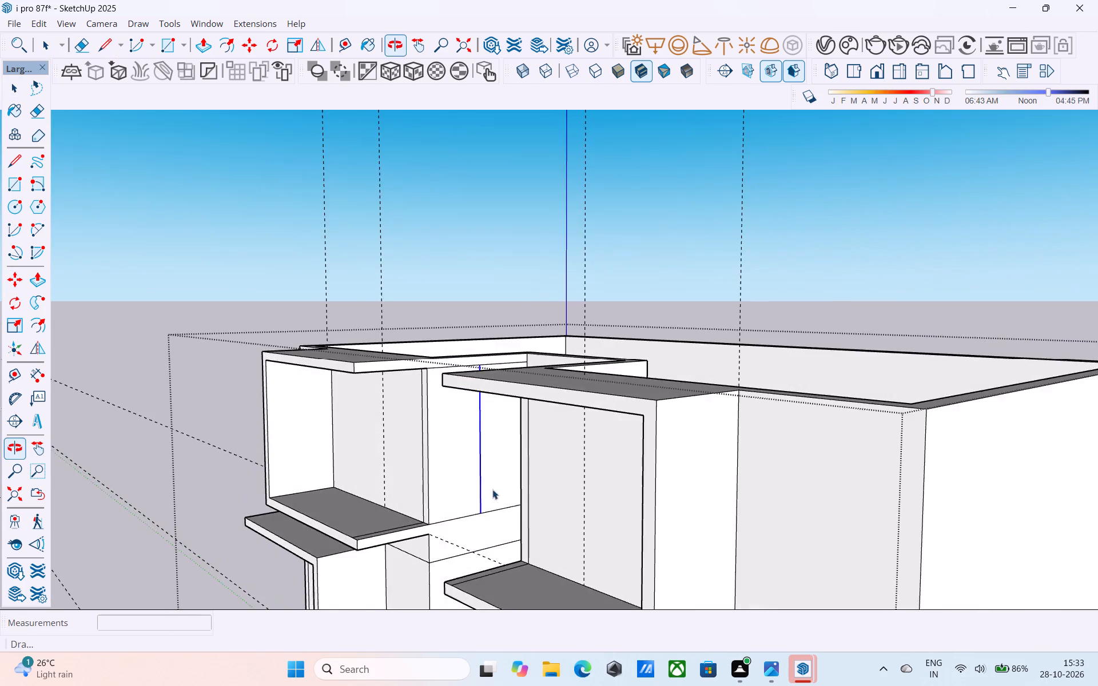
scroll(495, 496, "up", 3)
middle_click_drag(471, 503, 575, 477)
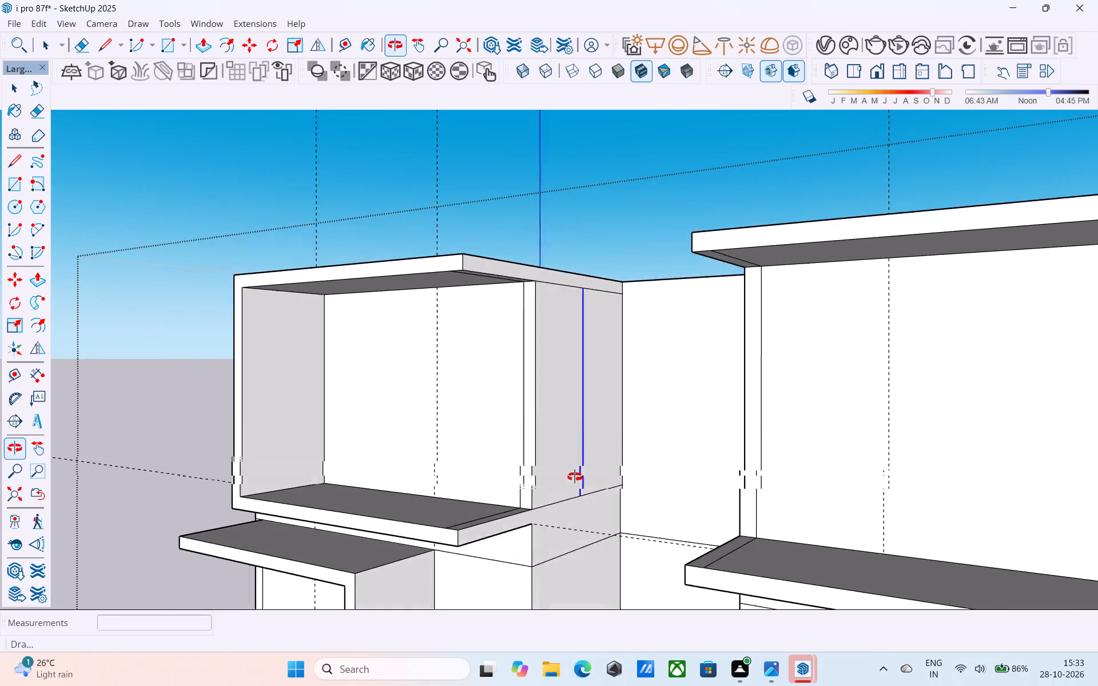
middle_click_drag(575, 477, 620, 522)
scroll(568, 437, "down", 7)
middle_click_drag(538, 424, 478, 365)
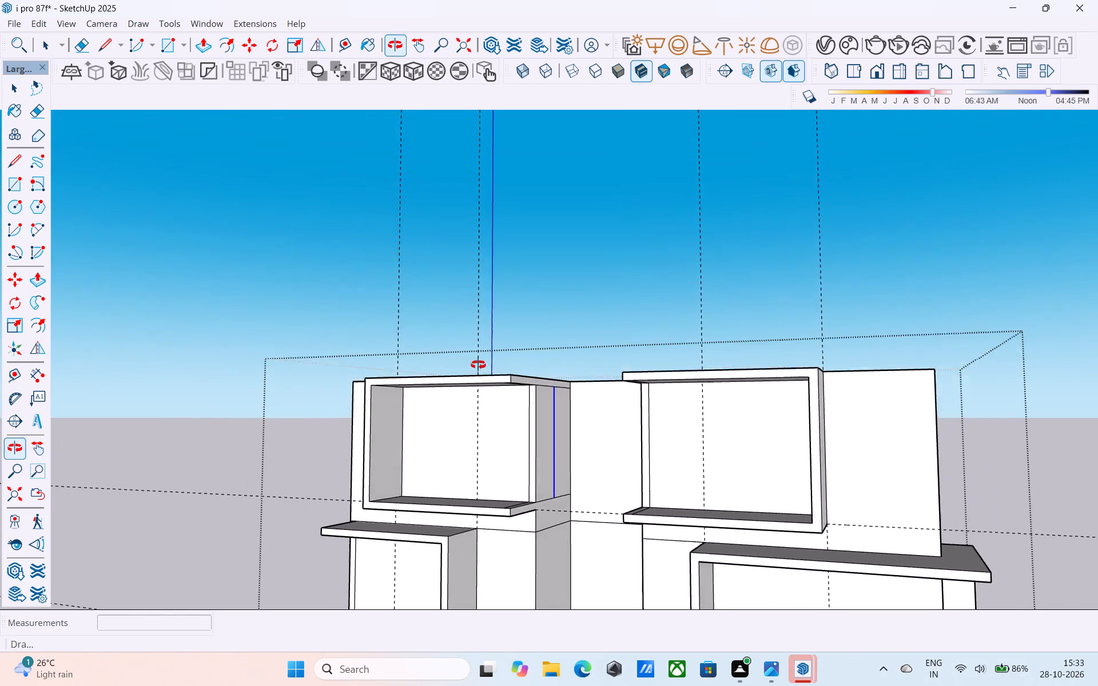
middle_click_drag(478, 365, 479, 384)
middle_click_drag(511, 473, 496, 433, "shift")
scroll(544, 475, "up", 5)
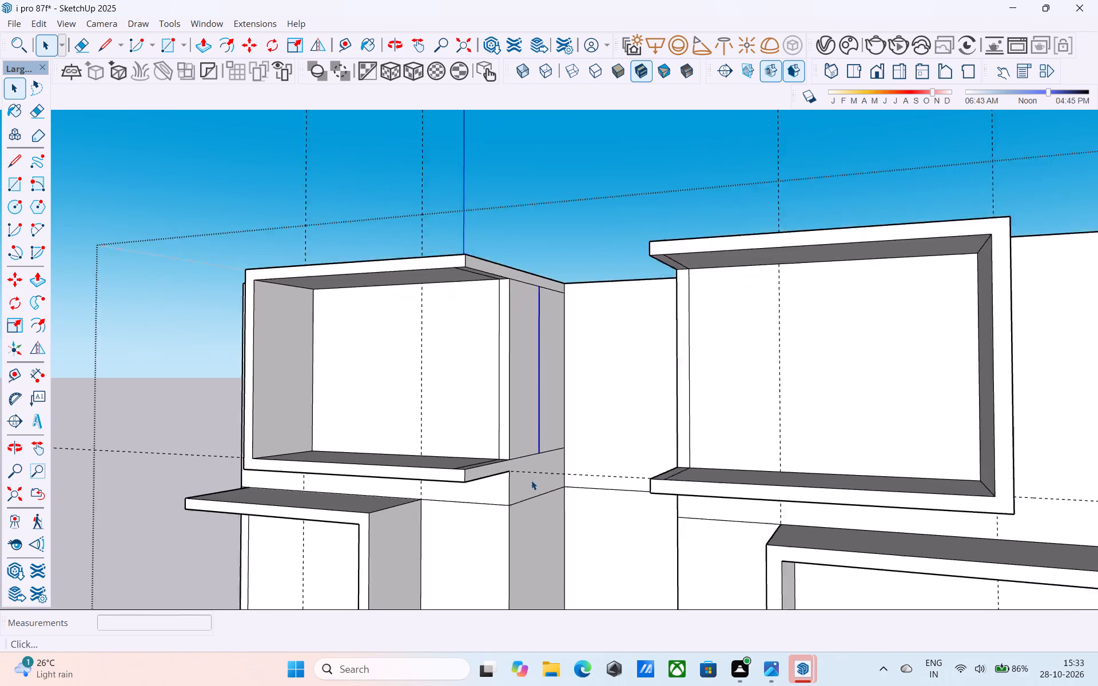
scroll(531, 480, "up", 1)
middle_click_drag(508, 482, 485, 494)
key("l")
scroll(477, 486, "up", 2)
left_click(476, 485)
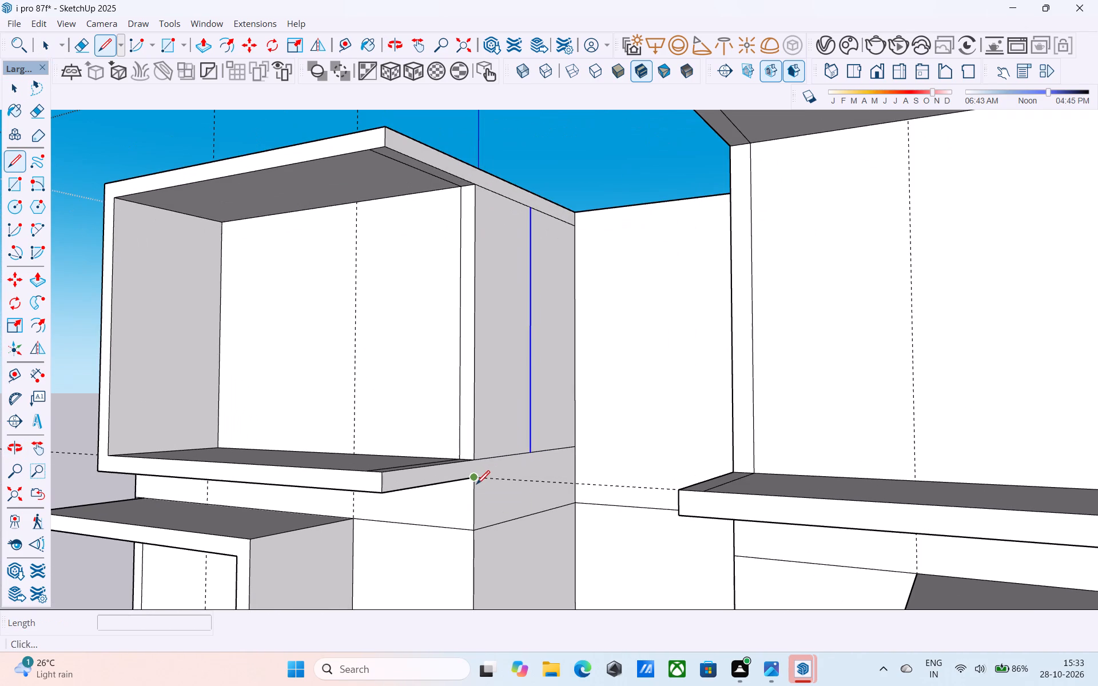
left_click(540, 469)
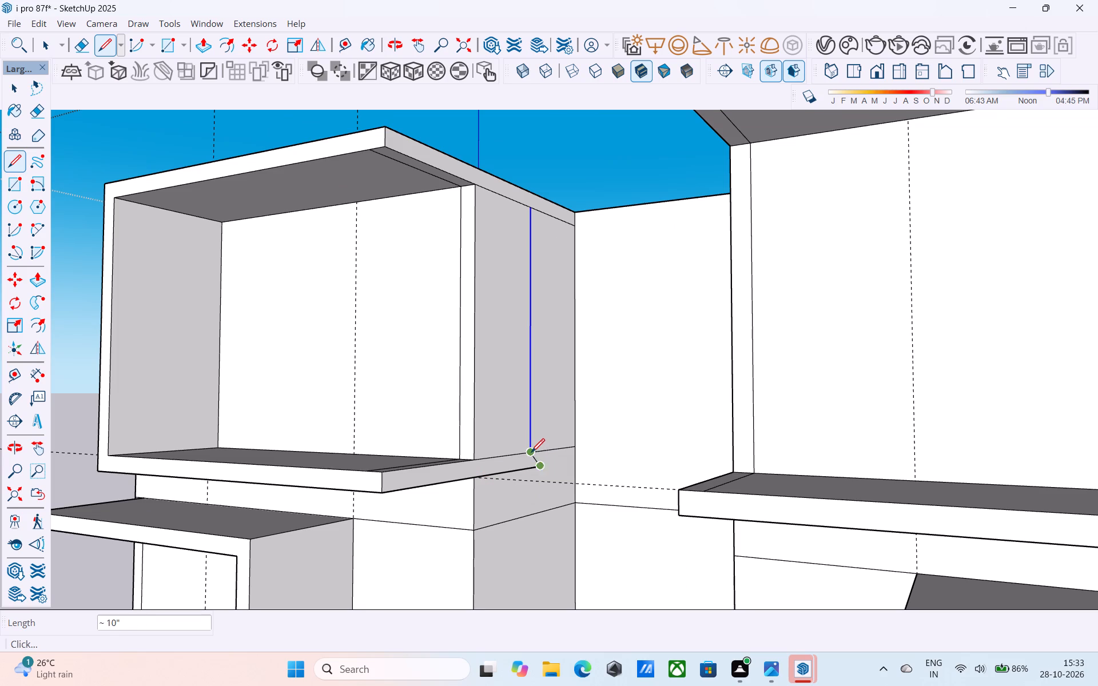
Extend the copied vertical edge with a 6" line down to the underside line and another line up to the wall's top edge.
key("l")
left_click(531, 453)
left_click(532, 462)
middle_click_drag(543, 274, 533, 444)
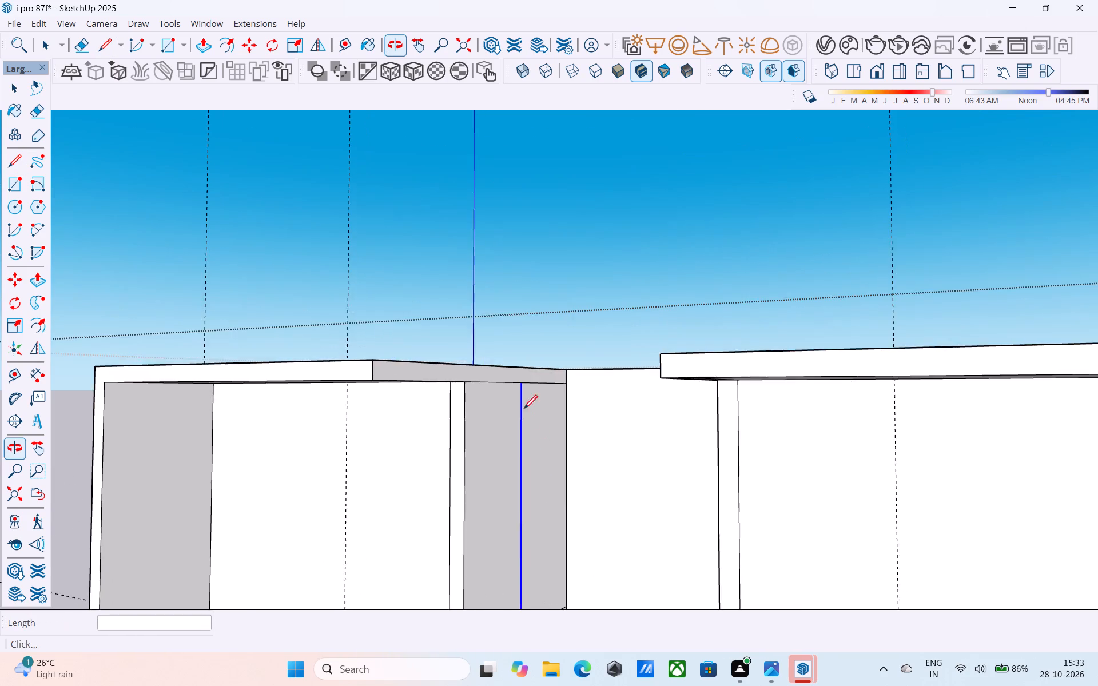
scroll(524, 409, "up", 5)
left_click(523, 374)
left_click(519, 345)
Examine the top-storey frames on both blocks against the projecting frames of the storeys below.
scroll(519, 343, "down", 4)
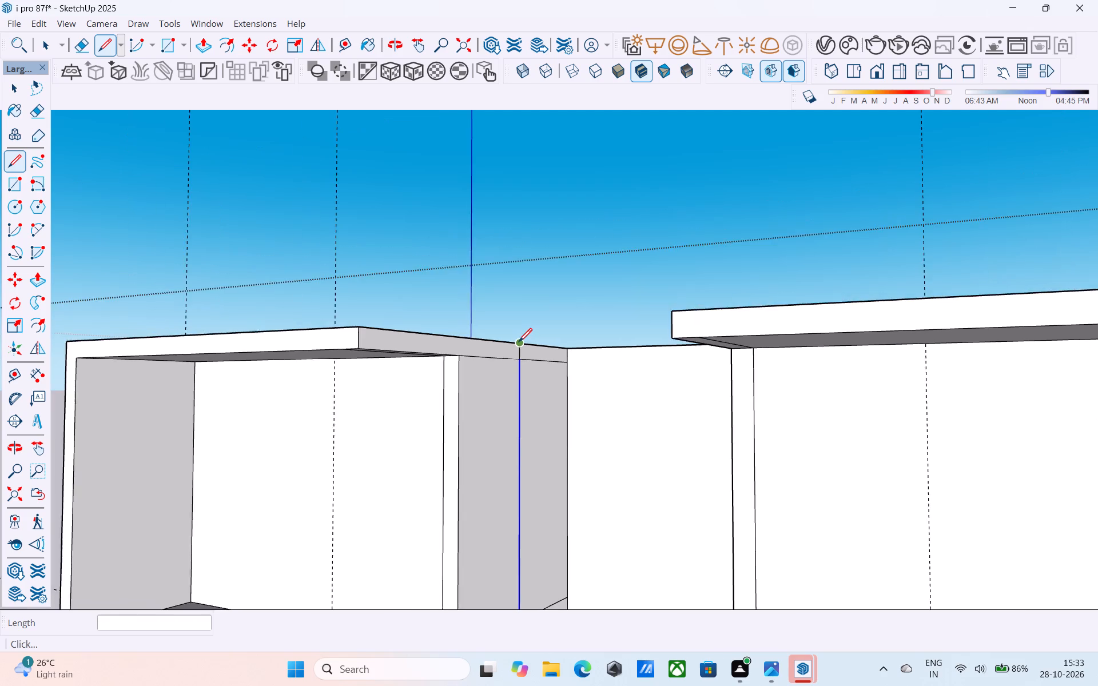
scroll(519, 343, "down", 5)
middle_click_drag(514, 368, 642, 418)
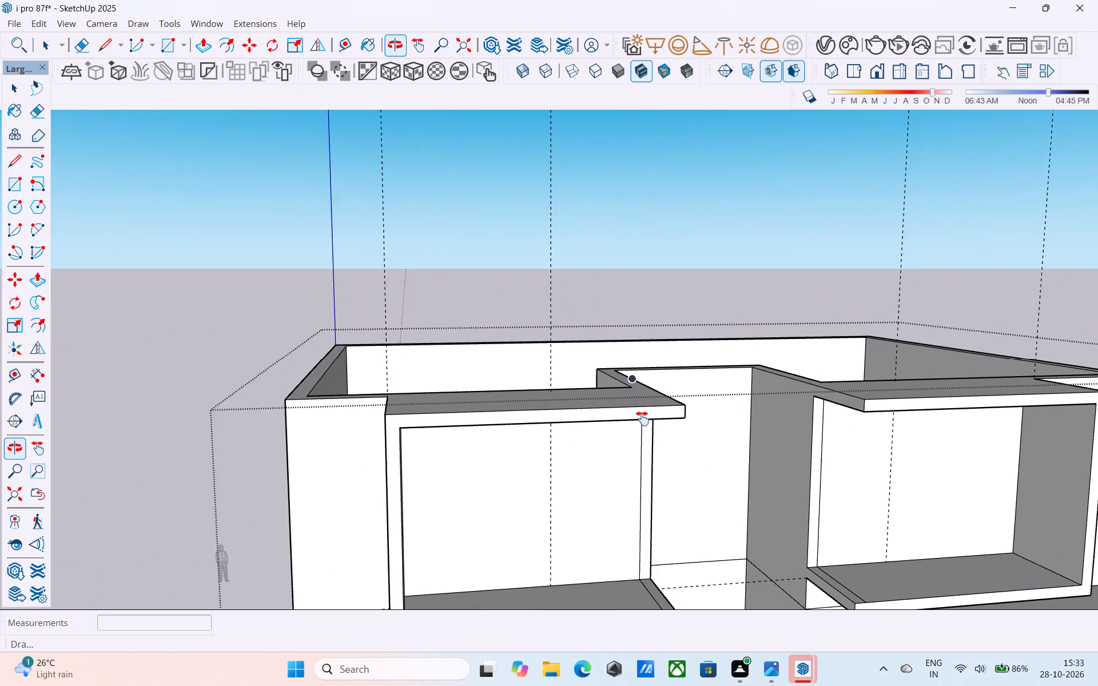
middle_click_drag(642, 418, 351, 294)
scroll(357, 280, "down", 9)
middle_click_drag(376, 309, 418, 336)
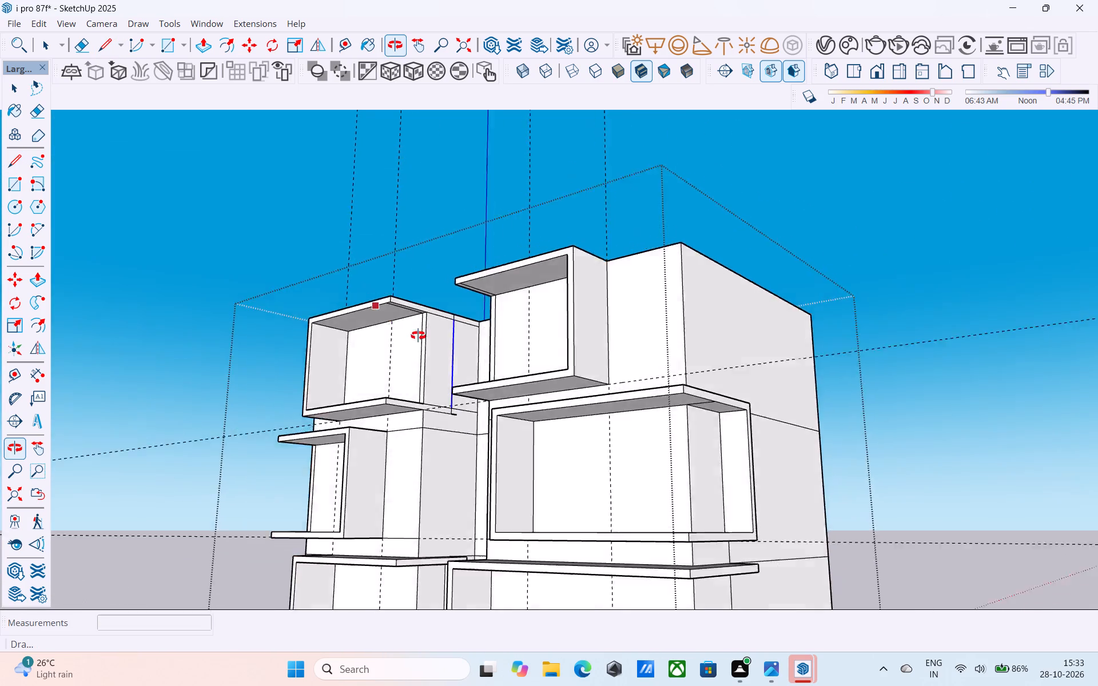
middle_click_drag(418, 336, 651, 353)
scroll(642, 348, "down", 3)
middle_click_drag(640, 355, 518, 276)
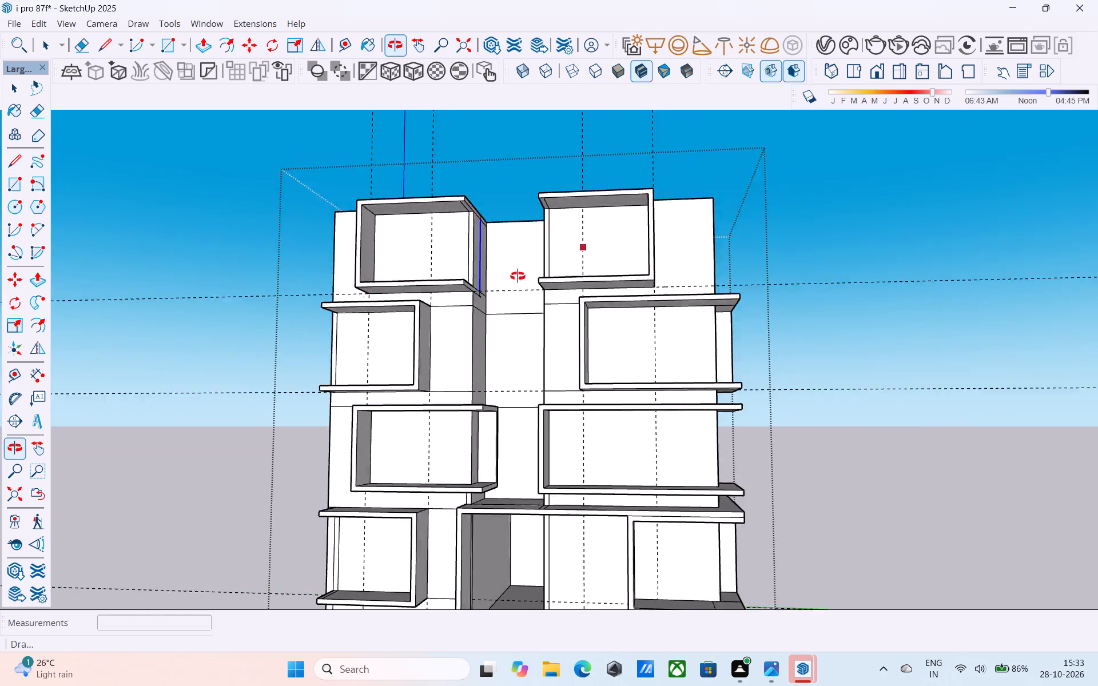
middle_click_drag(518, 276, 484, 321)
Copy the mid-wall vertical edge on the left block's recess-side wall 6" toward the front facade.
scroll(486, 258, "up", 7)
middle_click_drag(495, 305, 413, 306, "shift")
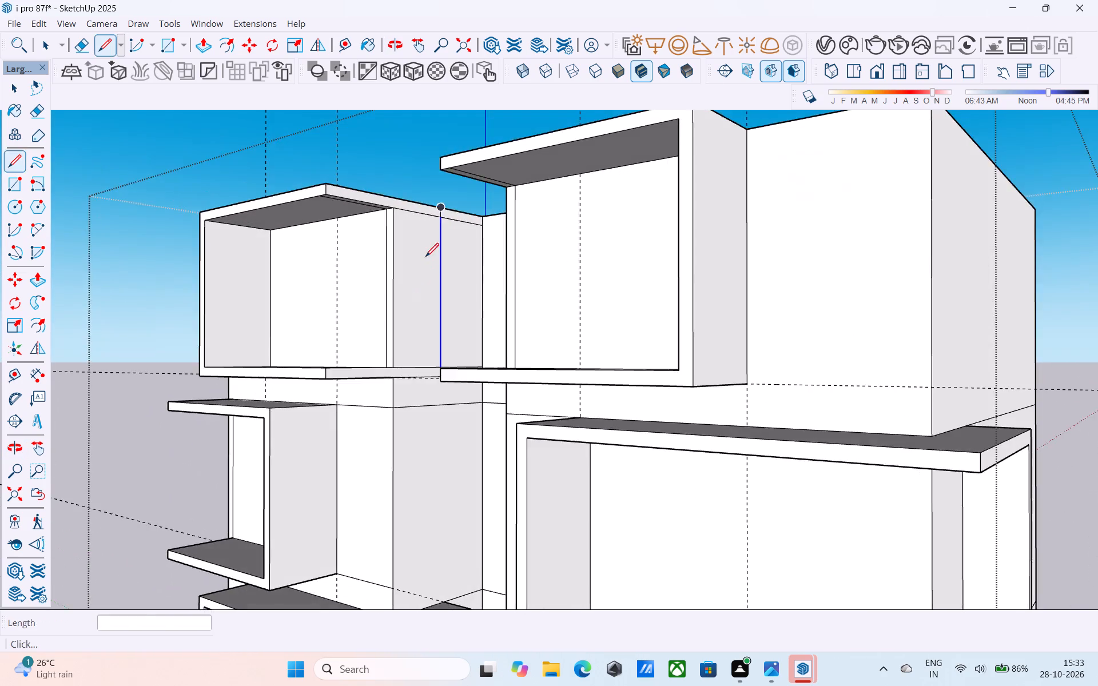
key("space")
scroll(425, 257, "up", 6)
middle_click_drag(433, 255, 443, 285)
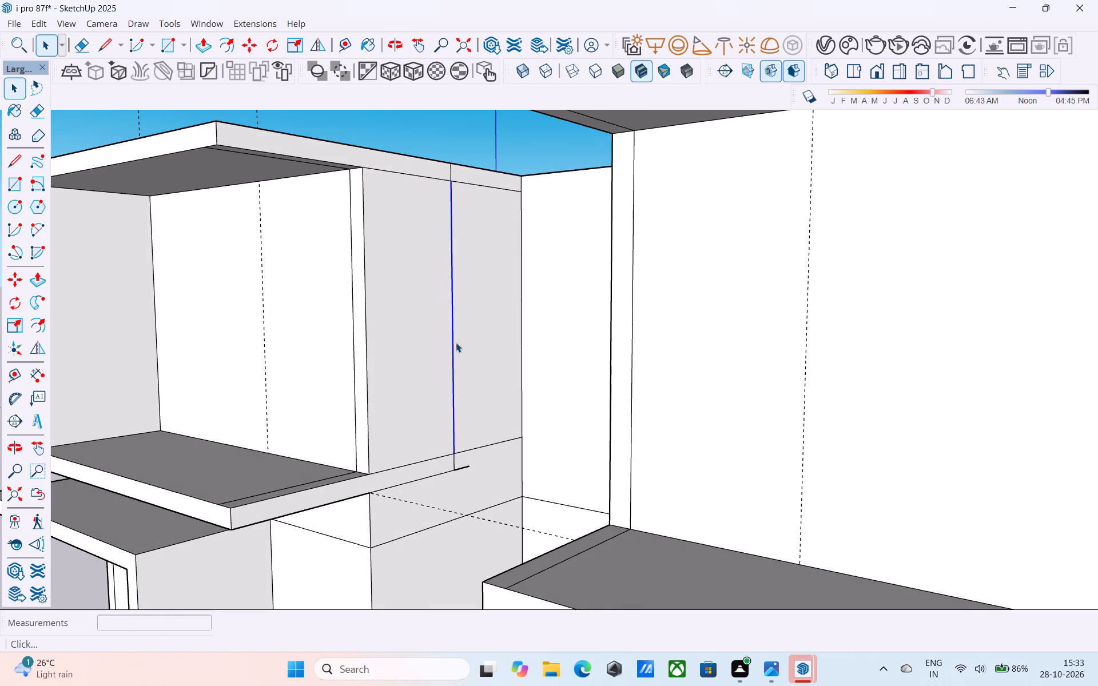
key("m")
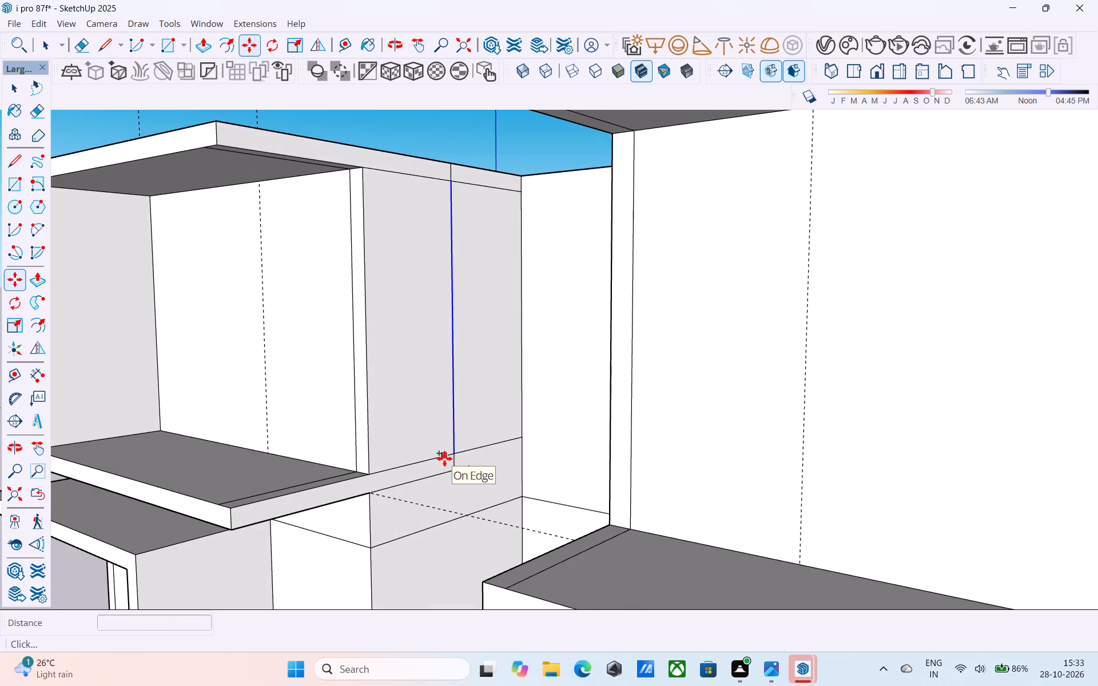
left_click(455, 455)
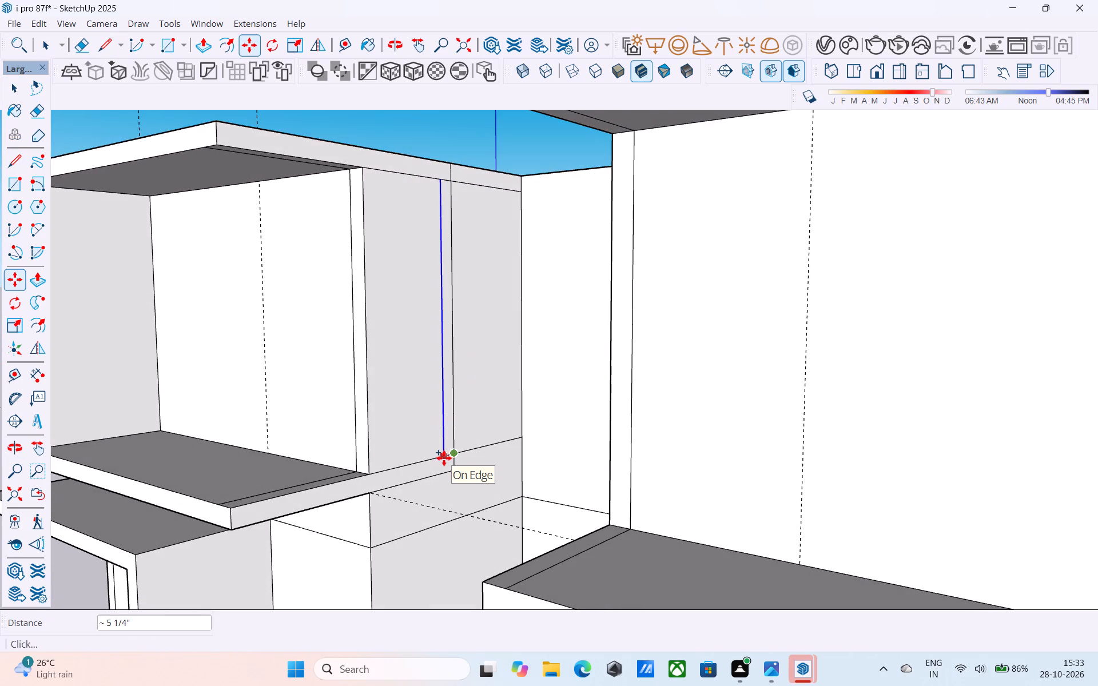
type("3\"")
key("Return")
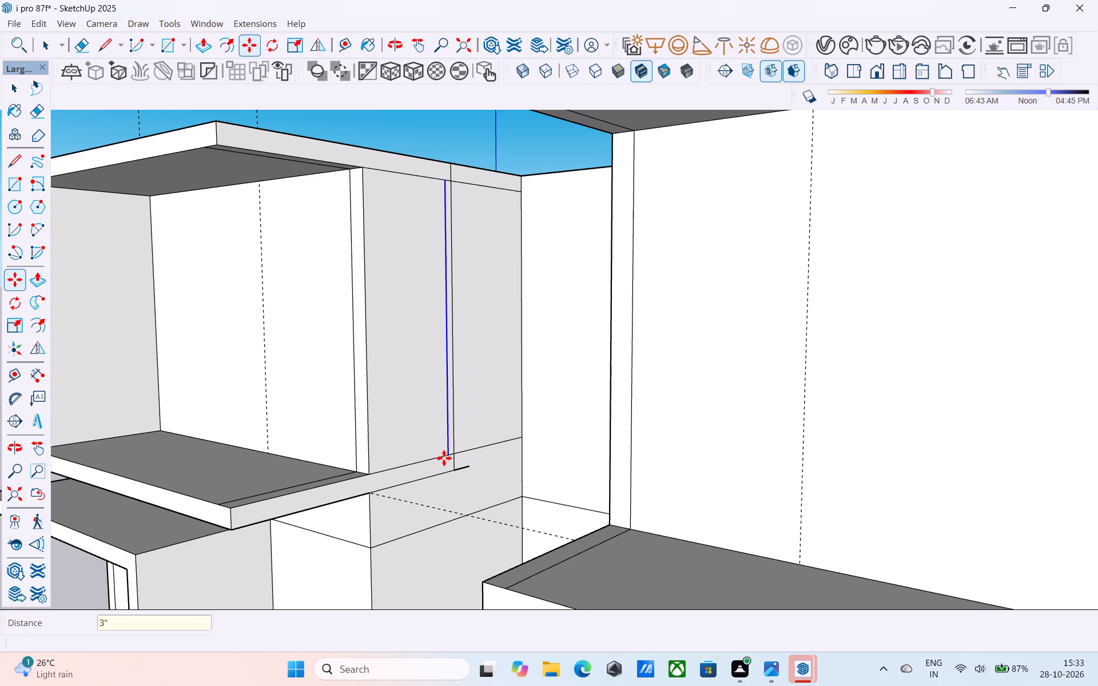
type("6\"")
key("Return")
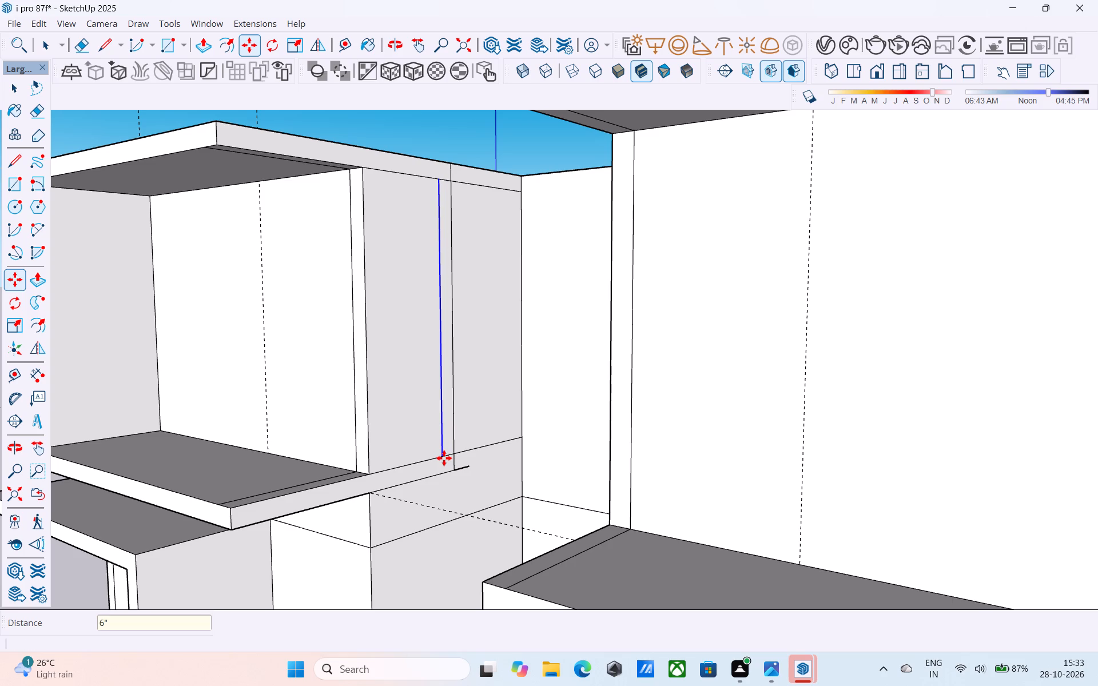
Erase the vertical segment across the top band, the overshoot past the outer vertical edge, and the short underside segment between the paired vertical edges.
key("e")
left_click(452, 173)
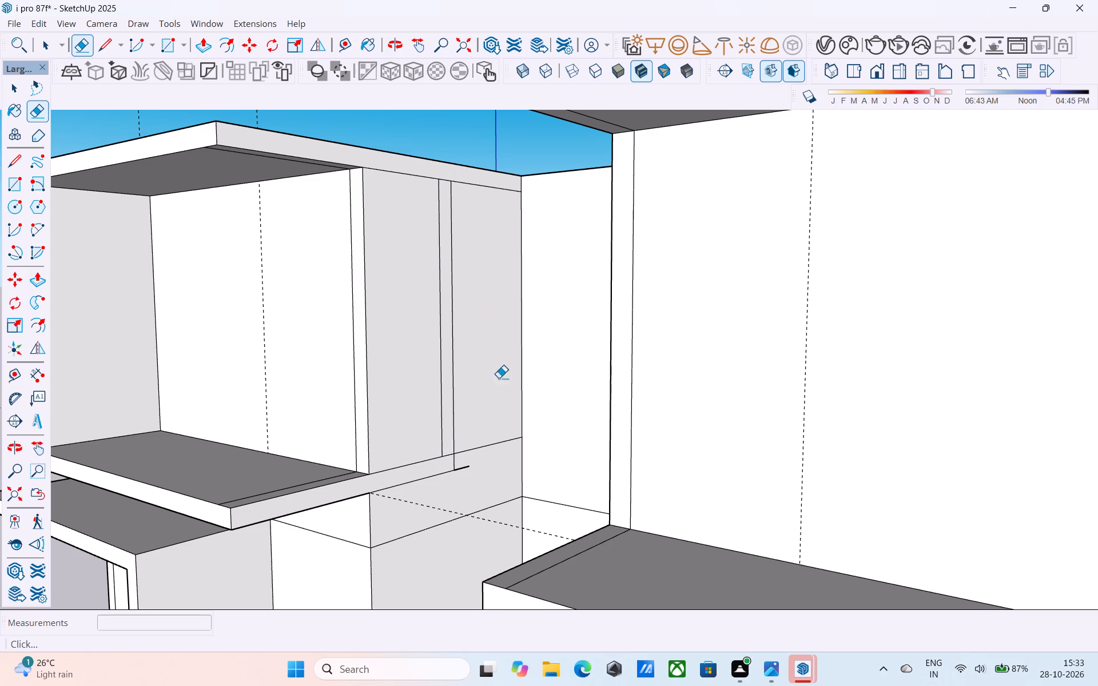
left_click_drag(462, 467, 461, 494)
scroll(447, 462, "up", 3)
left_click_drag(448, 460, 451, 447)
Draw a 6" vertical line from the outer vertical edge's upper end to the top edge of the left block's recess-side wall.
scroll(462, 398, "down", 5)
middle_click_drag(452, 430, 471, 560)
scroll(468, 360, "up", 4)
scroll(468, 353, "down", 4)
middle_click_drag(474, 405, 475, 379)
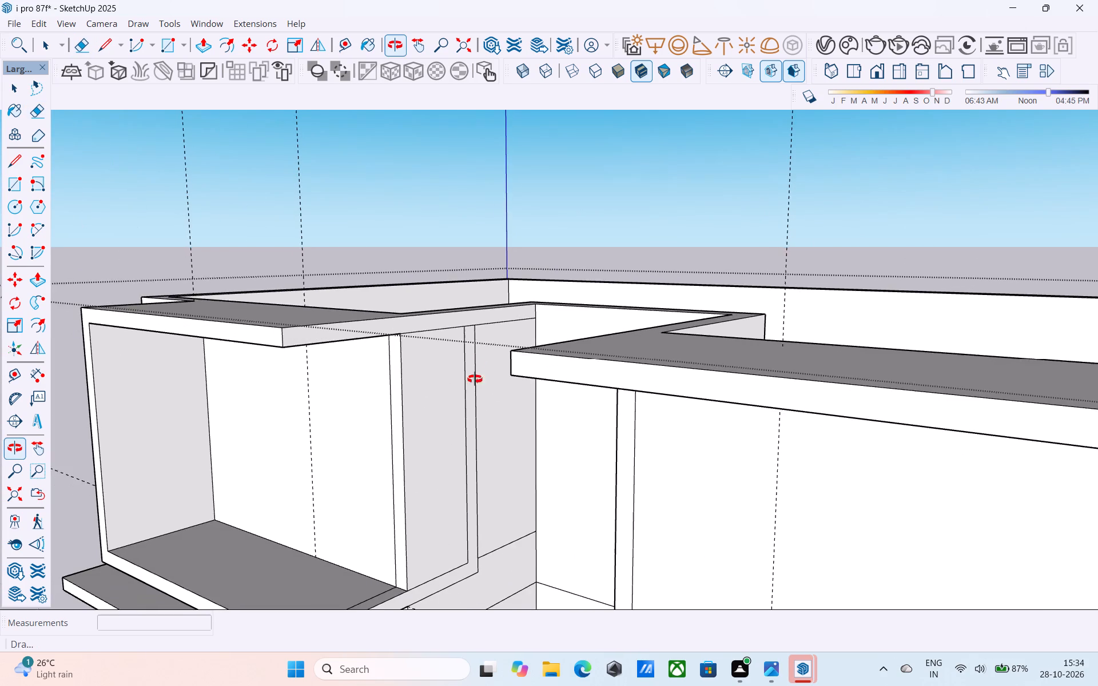
middle_click_drag(475, 379, 475, 380)
middle_click_drag(454, 369, 441, 360)
middle_click_drag(463, 346, 460, 347)
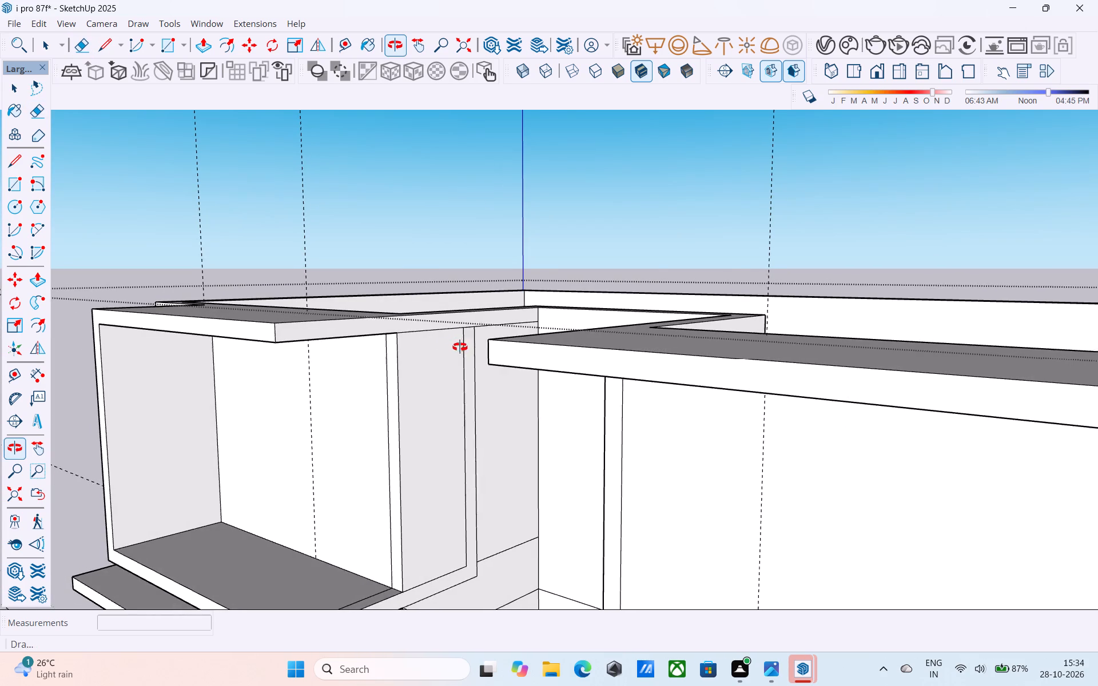
middle_click_drag(460, 347, 441, 352)
key("l")
scroll(426, 332, "up", 3)
scroll(426, 332, "down", 3)
middle_click_drag(426, 332, 479, 278)
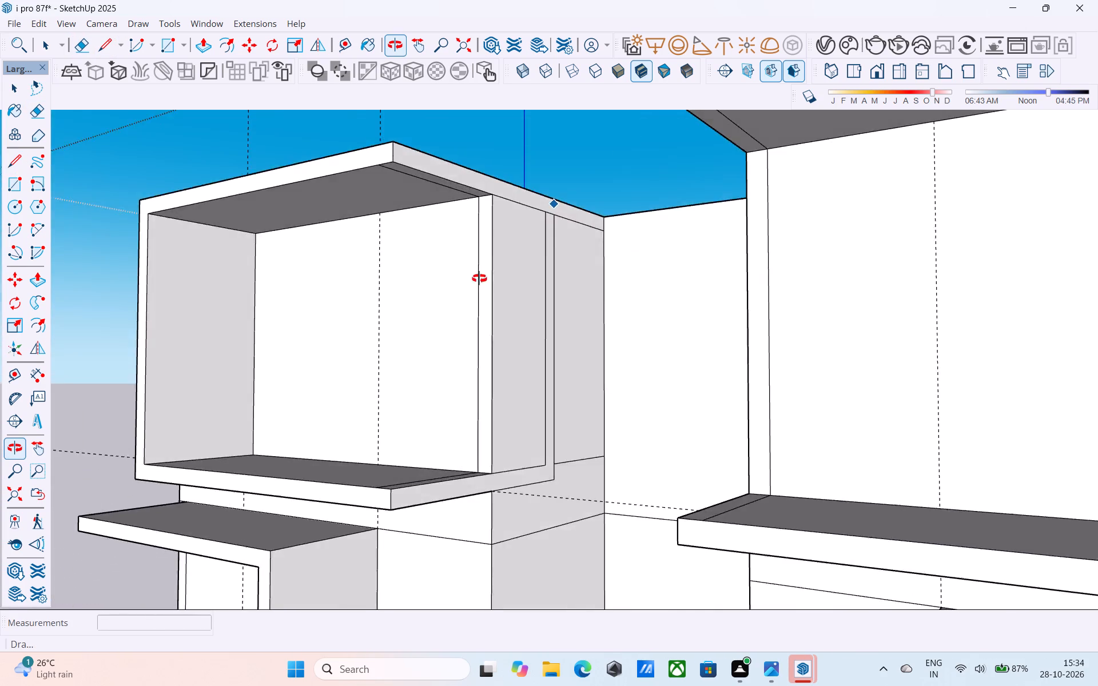
middle_click_drag(479, 278, 469, 345)
scroll(494, 384, "up", 1)
left_click(531, 378)
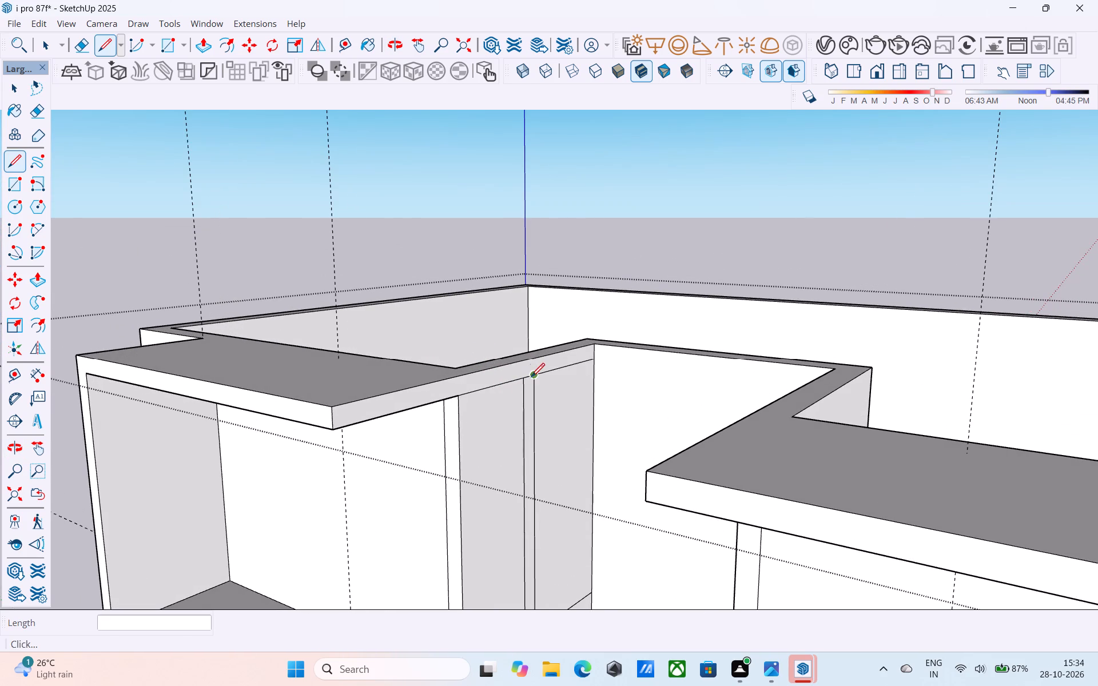
scroll(533, 360, "up", 10)
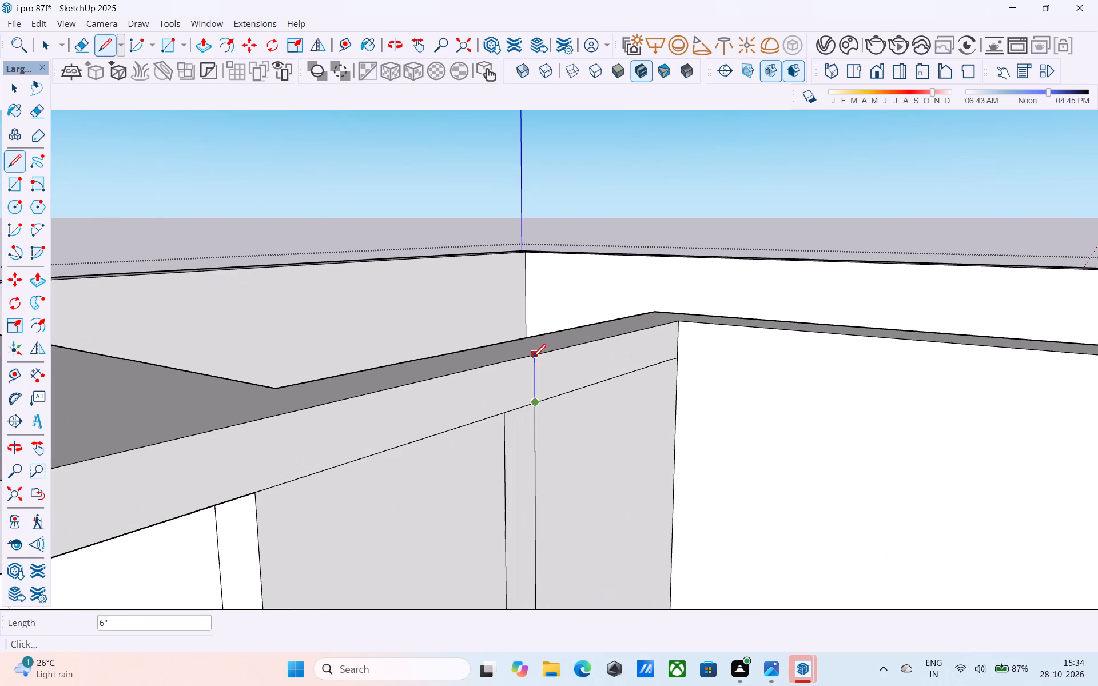
left_click(532, 357)
Erase the short segment between the paired vertical edges along the lower line of the top band.
key("e")
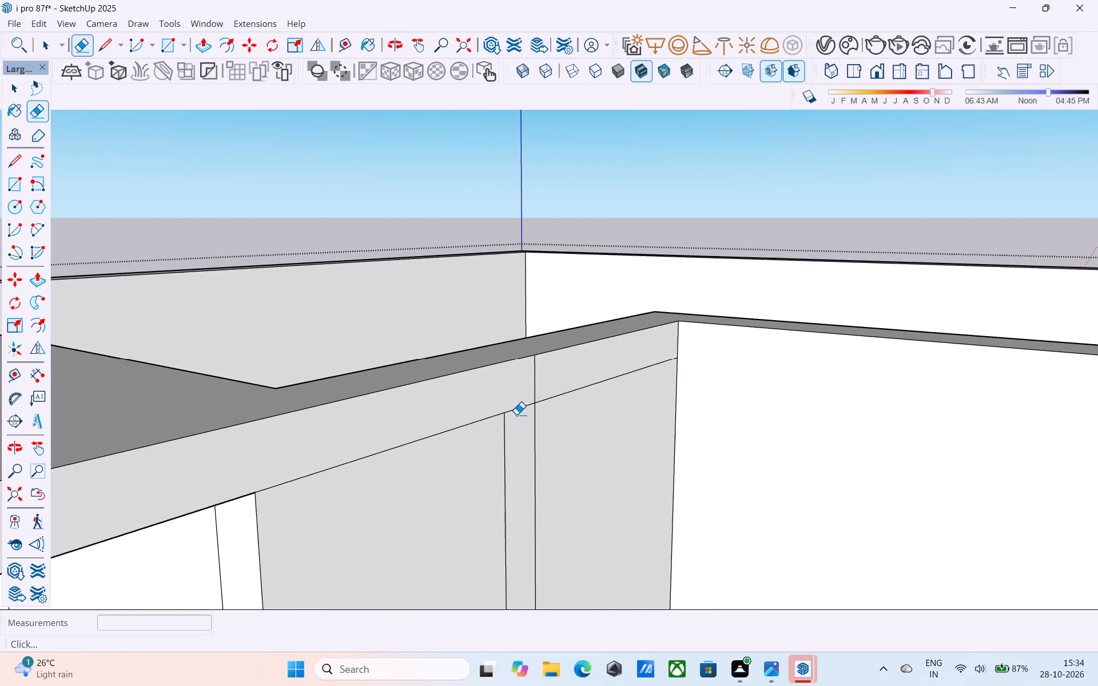
left_click_drag(516, 414, 517, 406)
Push/Pull the frame outline on the left block's recess-side wall outward by 2'.
scroll(516, 402, "down", 13)
middle_click_drag(510, 398, 491, 372)
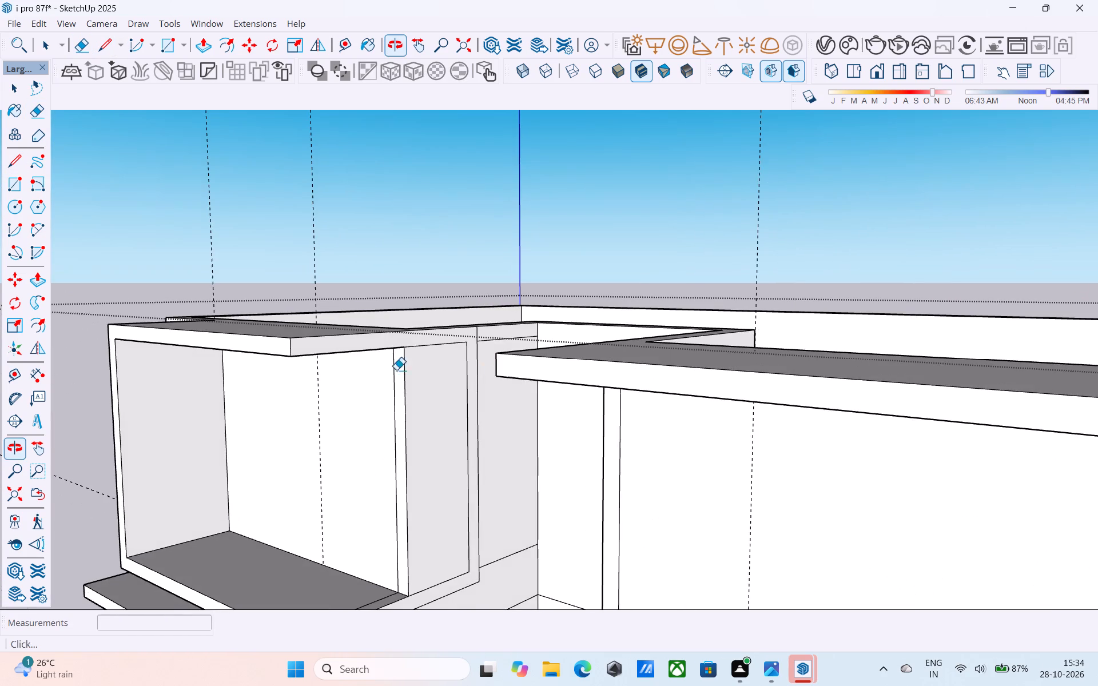
key("space")
scroll(360, 353, "up", 2)
left_click(361, 342)
key("p")
left_click(361, 342)
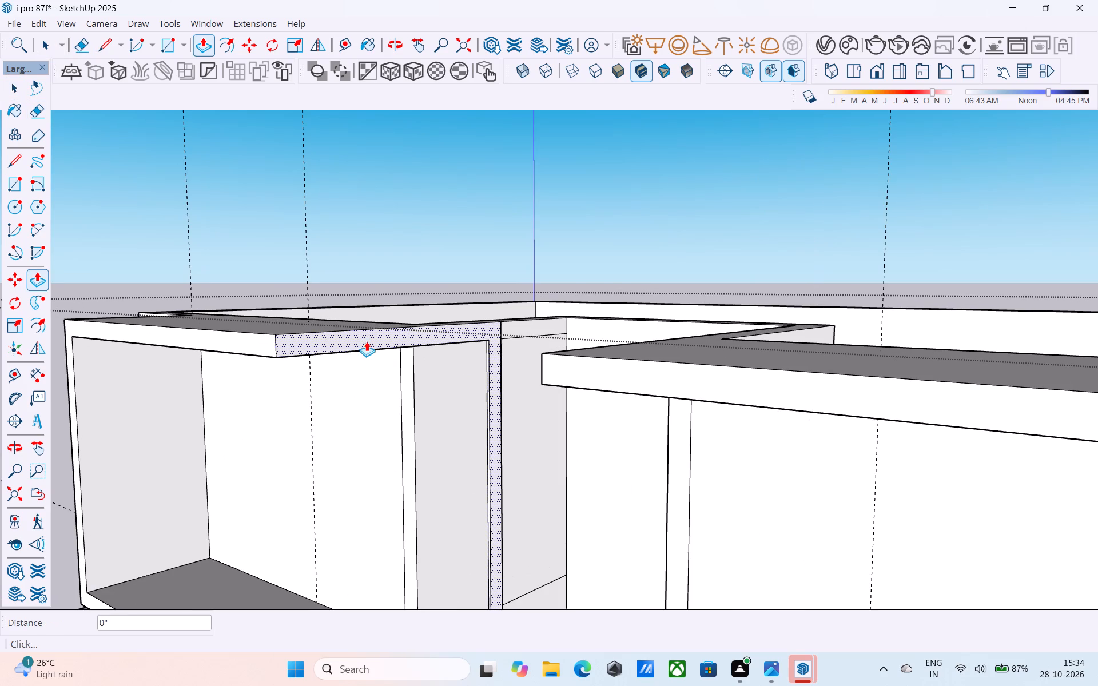
scroll(376, 342, "down", 4)
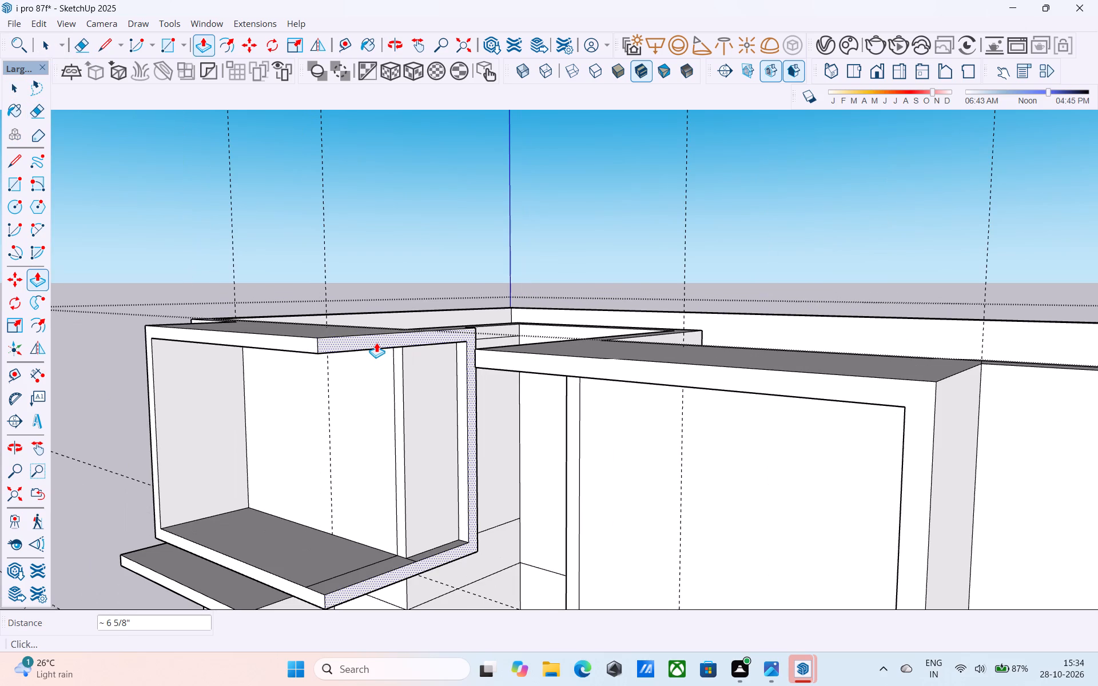
type("2'")
key("Return")
Check the recess-side projection of the left top-storey frame against the frame two storeys below using Push/Pull.
scroll(376, 342, "down", 3)
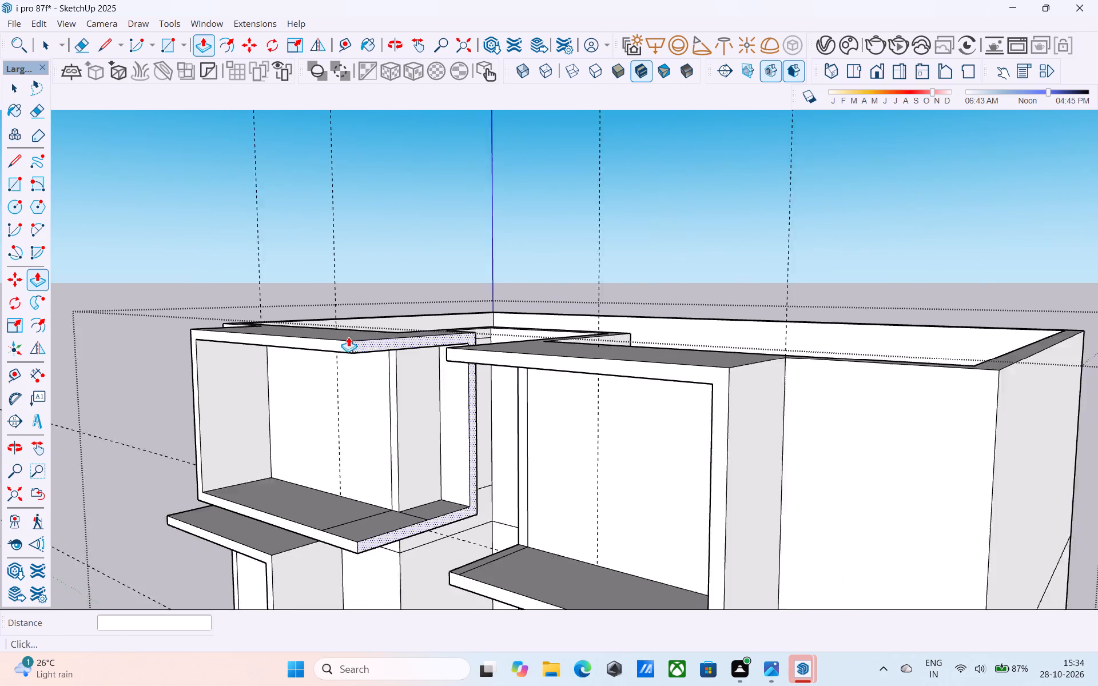
scroll(348, 337, "down", 11)
middle_click_drag(374, 484, 432, 474)
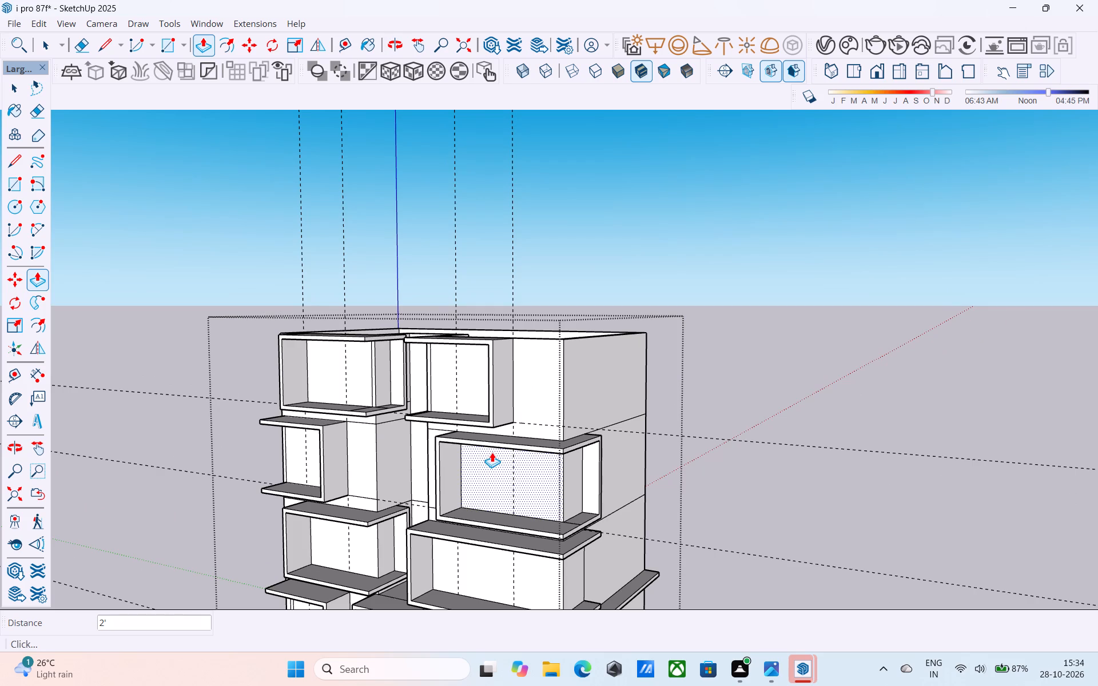
scroll(520, 439, "down", 4)
middle_click_drag(520, 439, 489, 418)
scroll(451, 417, "up", 8)
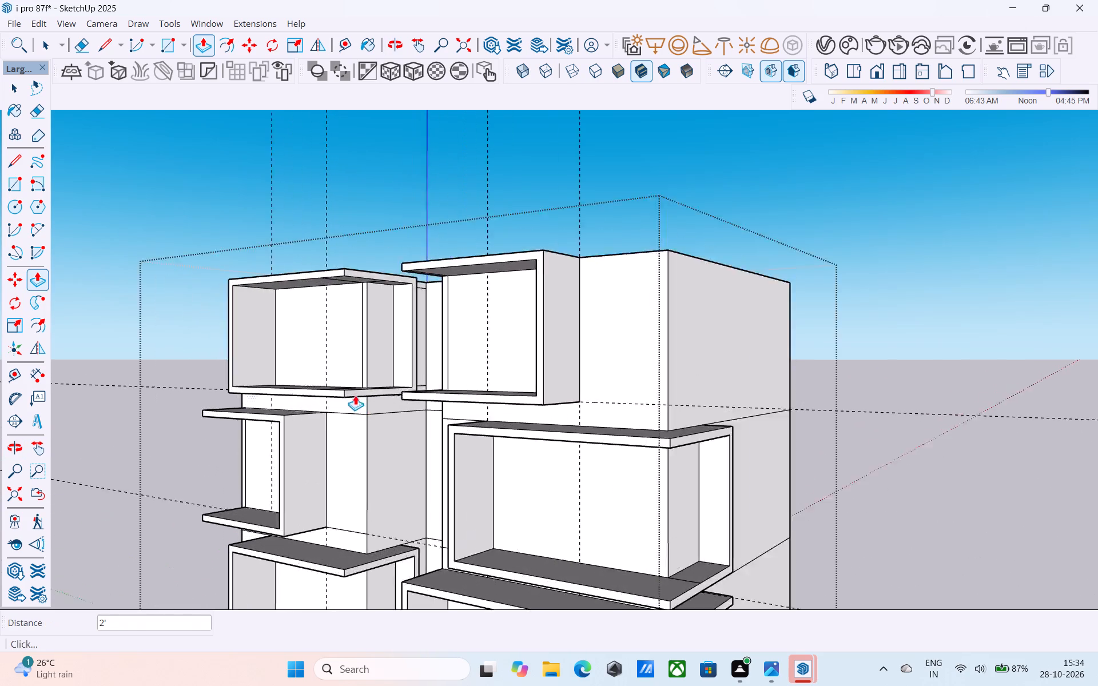
scroll(355, 395, "up", 4)
left_click(365, 389)
scroll(292, 363, "down", 7)
scroll(310, 502, "up", 4)
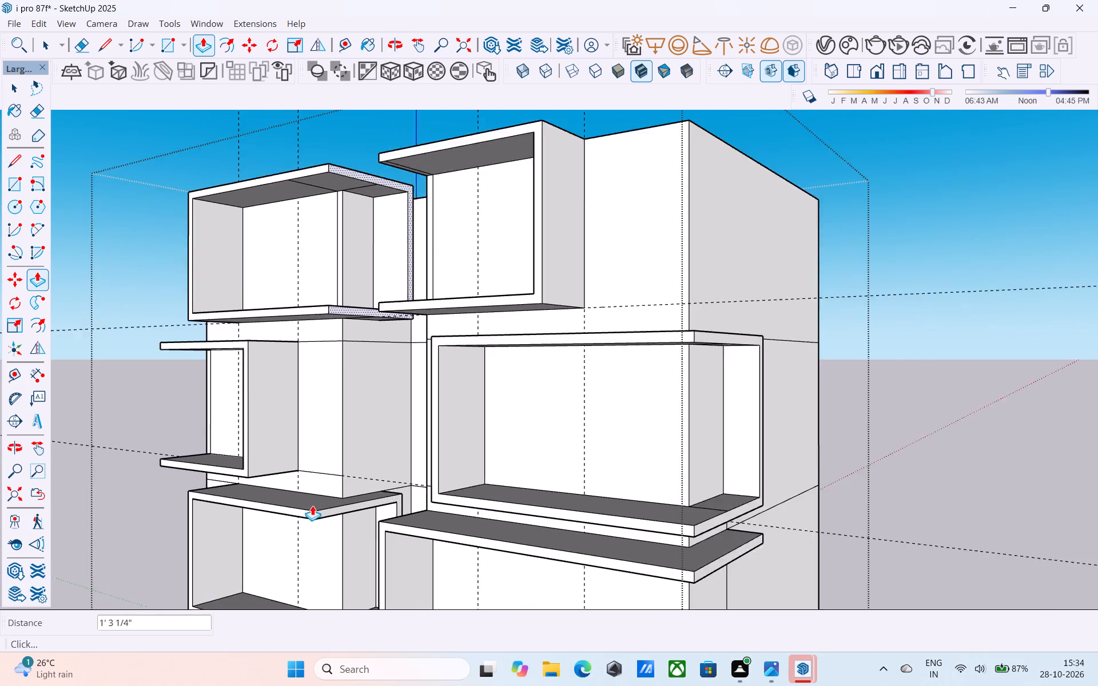
scroll(312, 505, "up", 2)
left_click(364, 511)
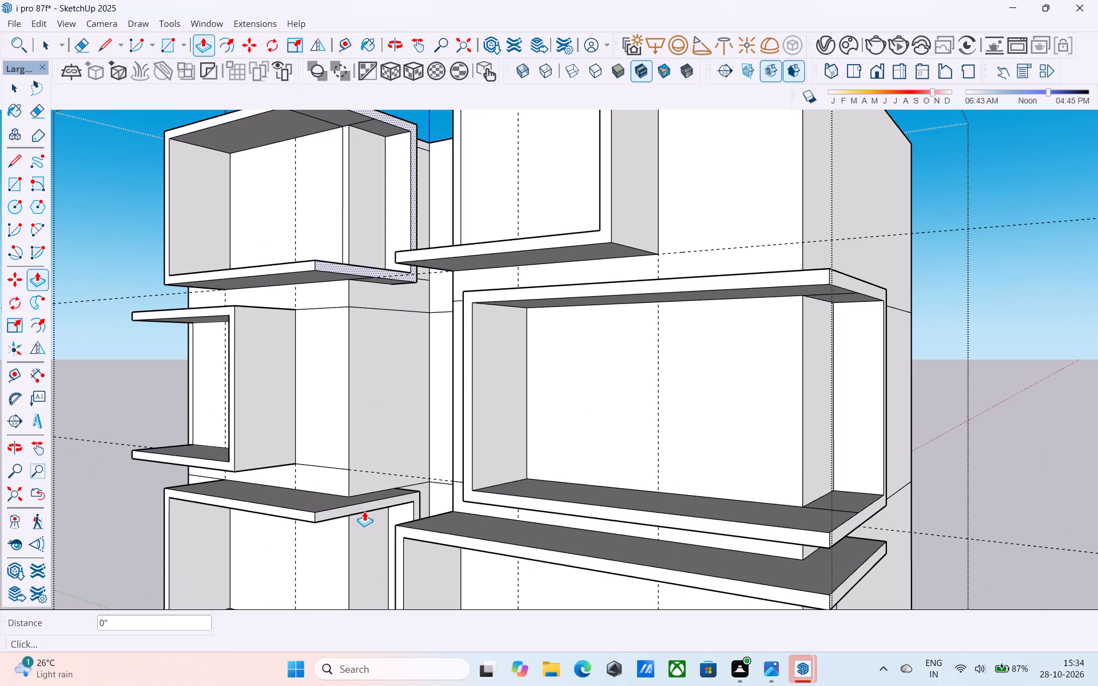
Measure the left top-storey frame's recess-side projection from the wall corner to the frame's outer edge with the Line tool.
scroll(364, 510, "down", 4)
middle_click_drag(364, 510, 479, 581)
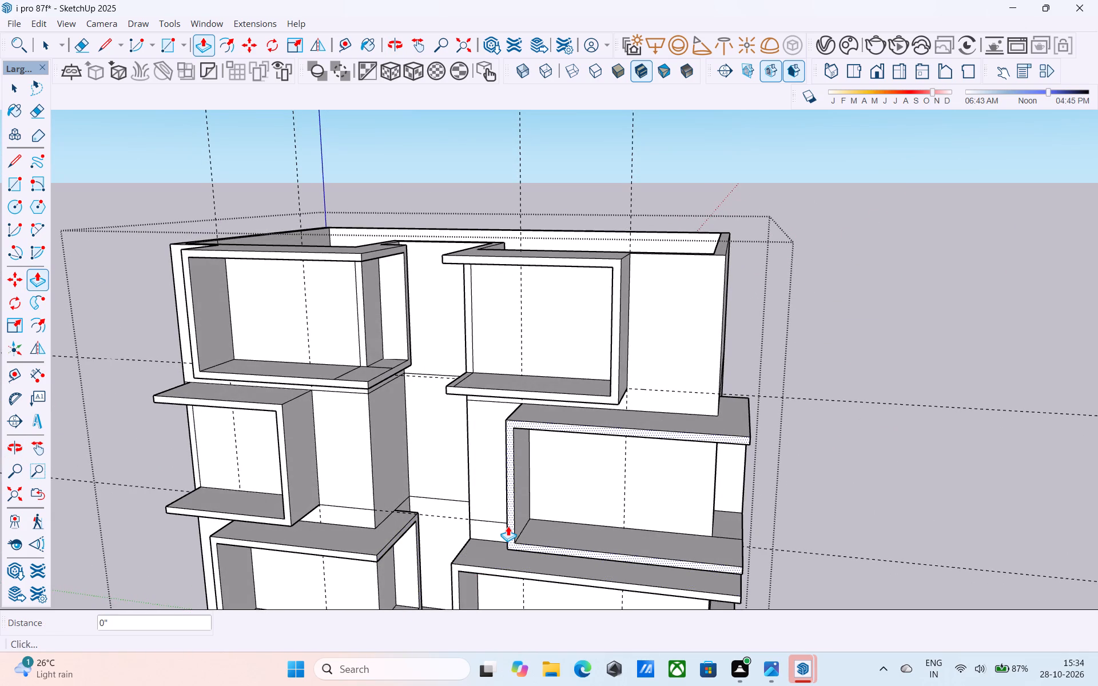
scroll(512, 521, "down", 3)
middle_click_drag(510, 521, 498, 580)
key("l")
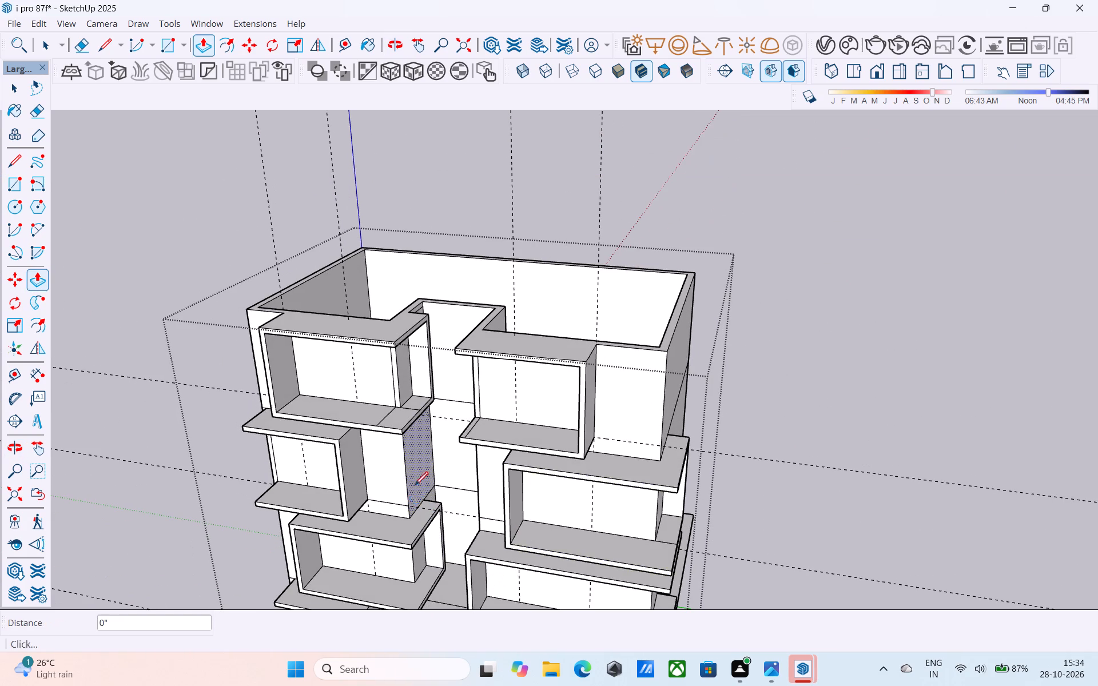
scroll(396, 406, "up", 9)
left_click(429, 382)
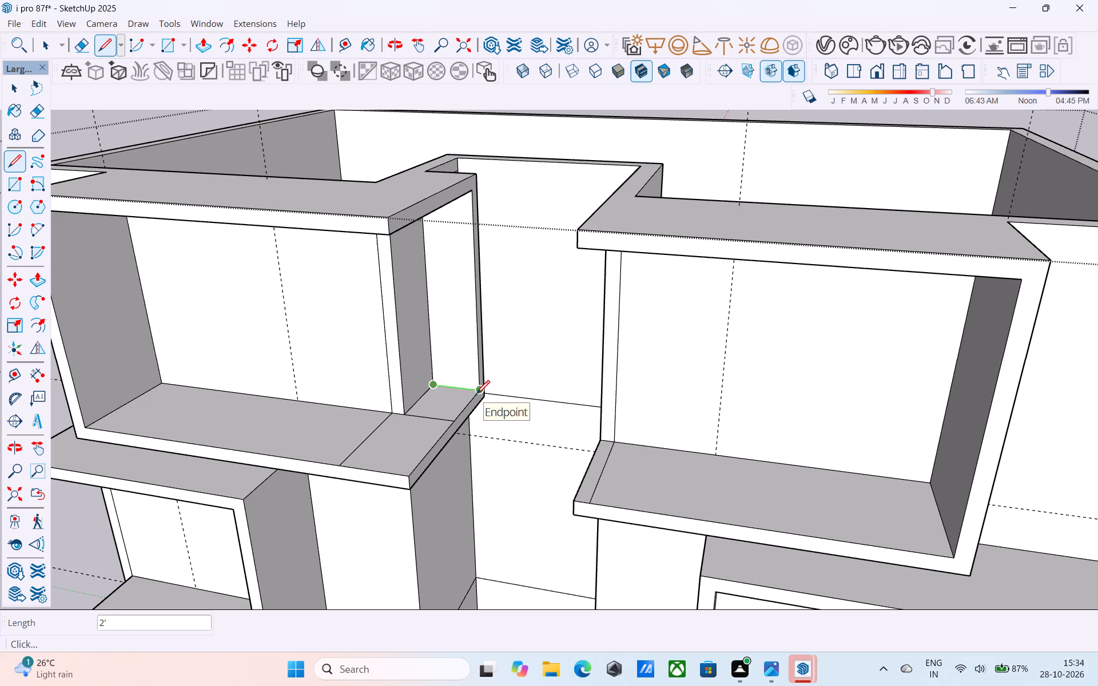
key("space")
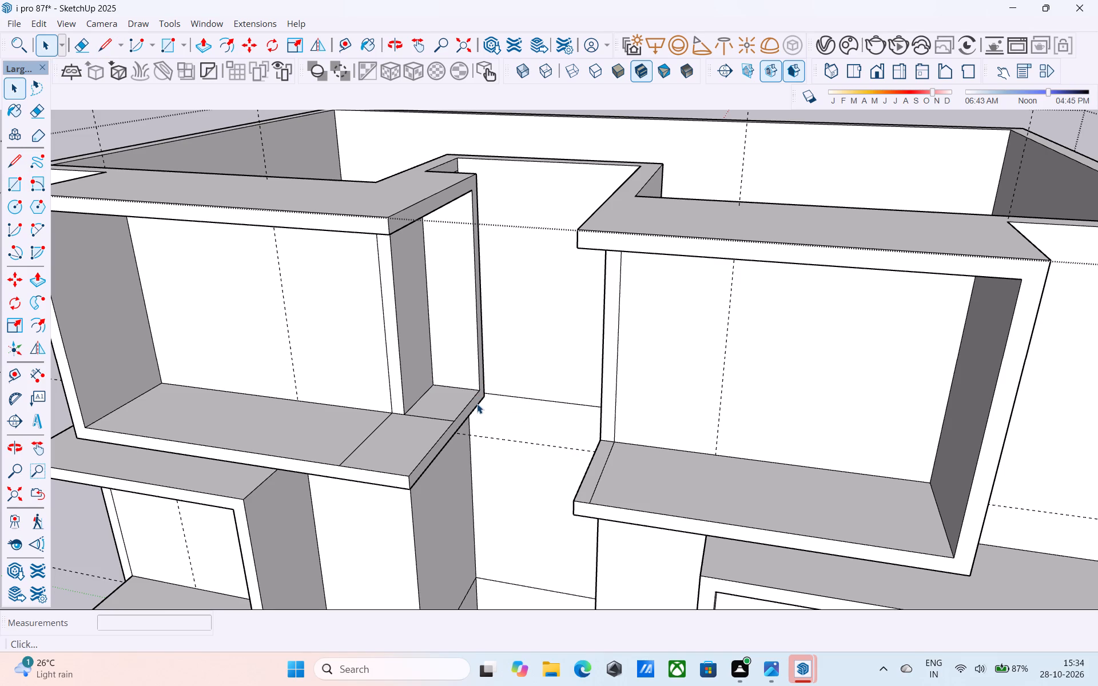
Erase the two leftover seam lines on the bottom shelf of the left top-storey frame at the recess-side corner.
scroll(530, 407, "down", 5)
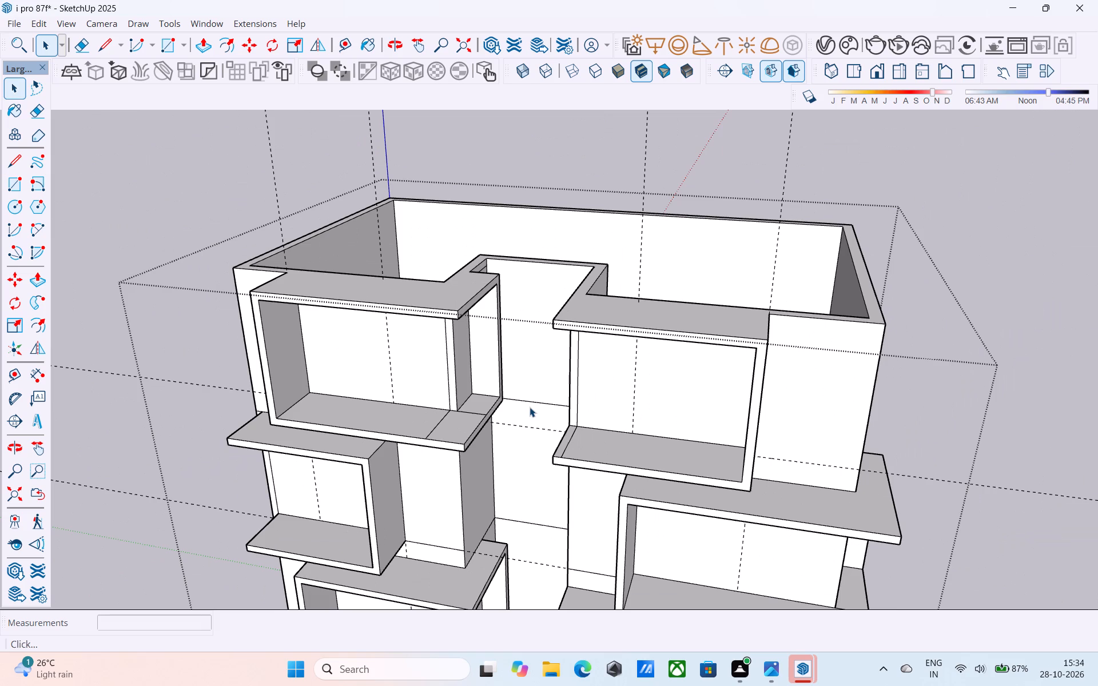
middle_click_drag(530, 407, 450, 430)
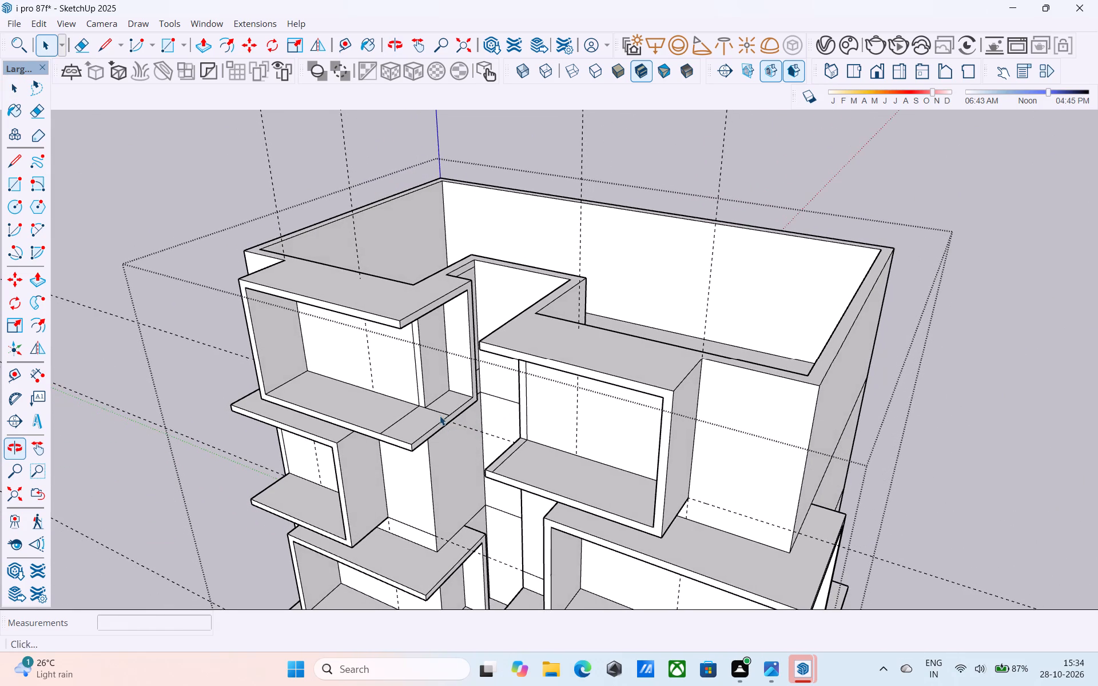
type("ee")
scroll(437, 414, "up", 3)
left_click(437, 414)
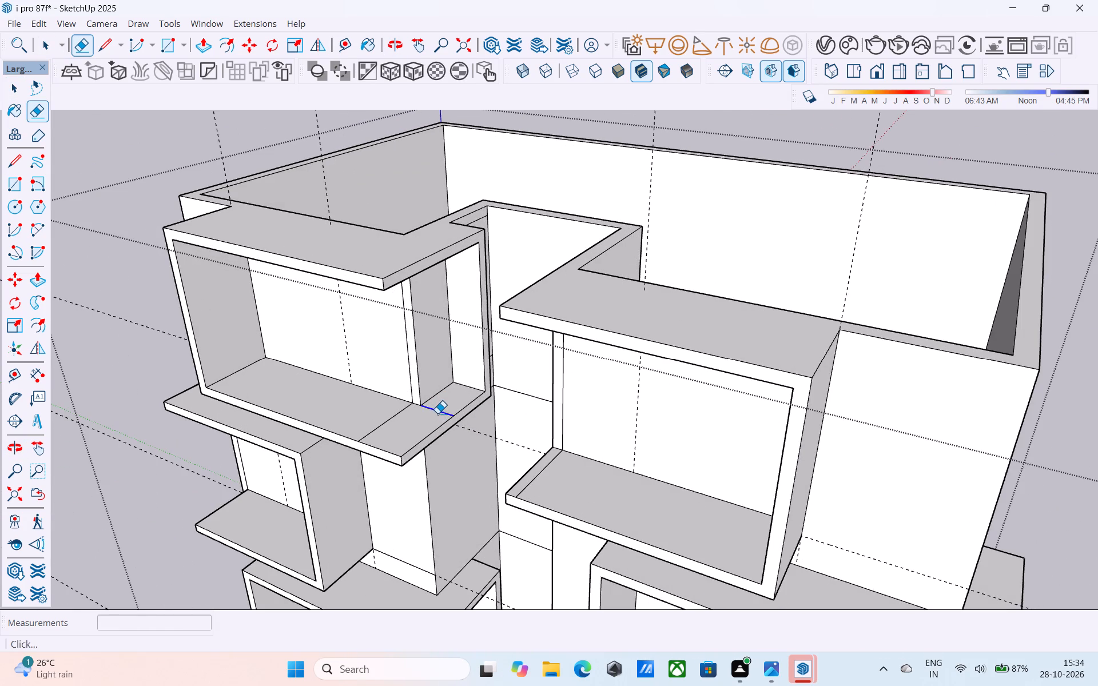
left_click(391, 417)
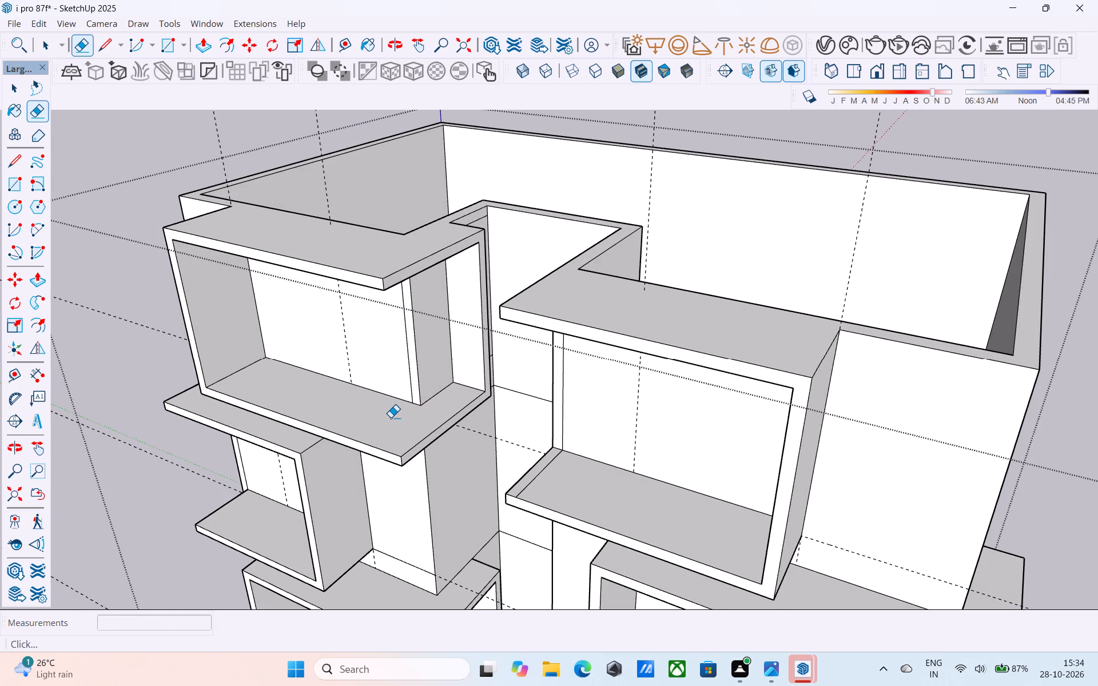
Save the model.
key("space")
key("ctrl+s")
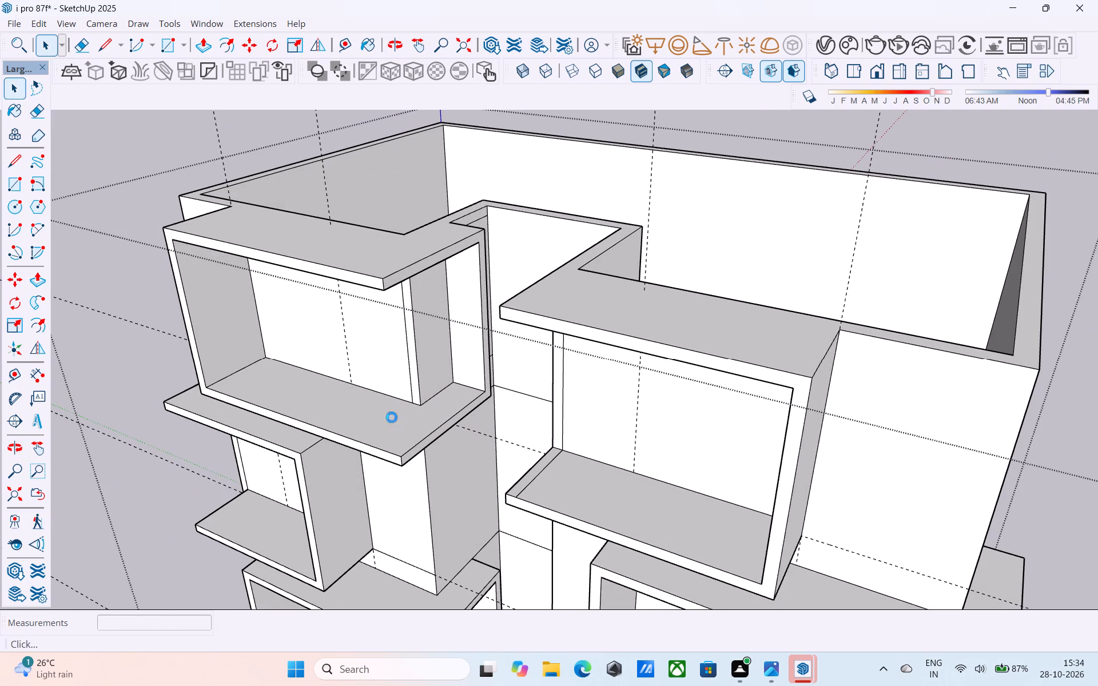
Examine the whole front facade and its projecting frames on both blocks from below, the front and above.
key("space")
scroll(392, 417, "up", 1)
scroll(392, 417, "down", 7)
middle_click_drag(371, 465, 468, 186)
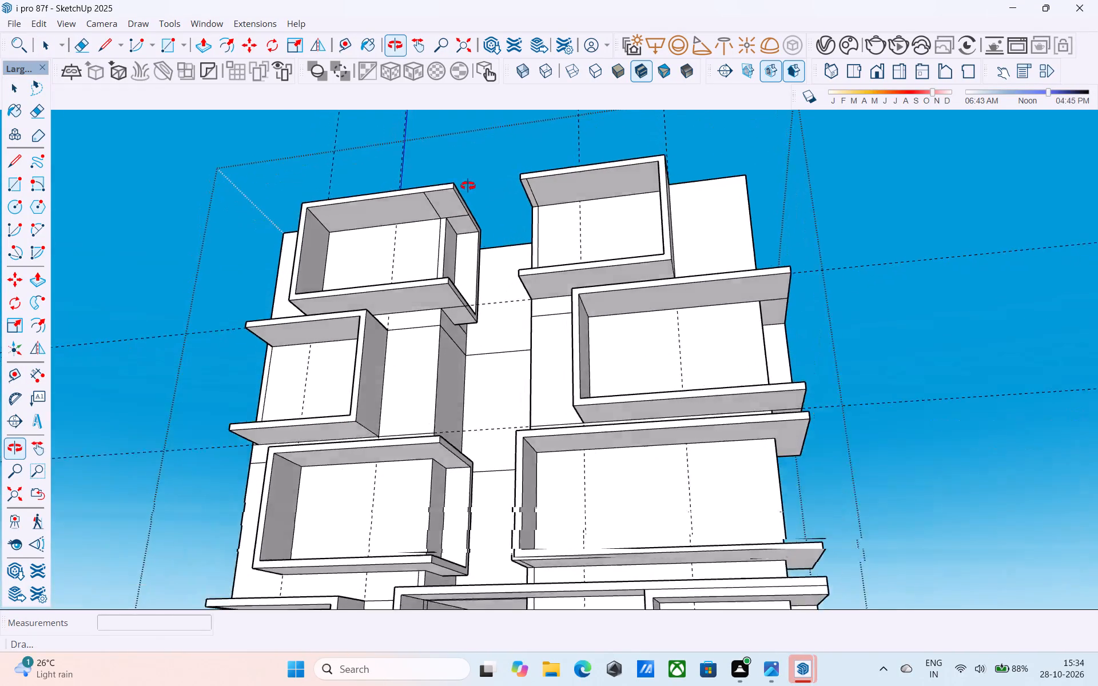
middle_click_drag(468, 186, 482, 161)
scroll(296, 316, "down", 4)
middle_click_drag(321, 408, 388, 434)
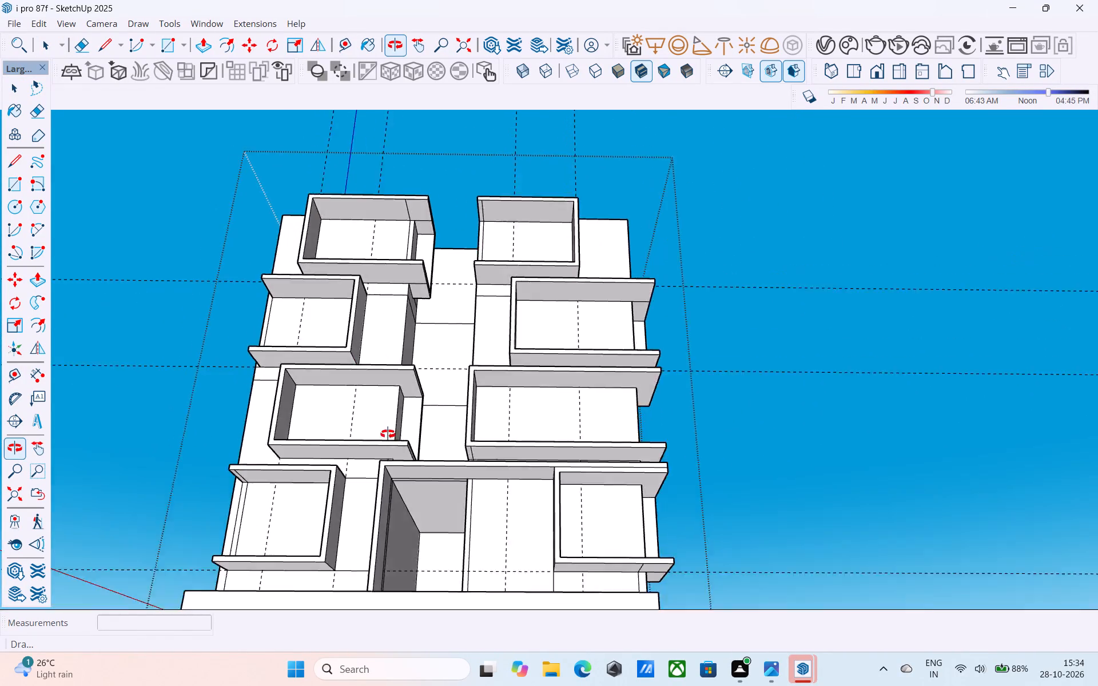
middle_click_drag(388, 434, 403, 476)
scroll(470, 404, "down", 3)
middle_click_drag(466, 405, 448, 401)
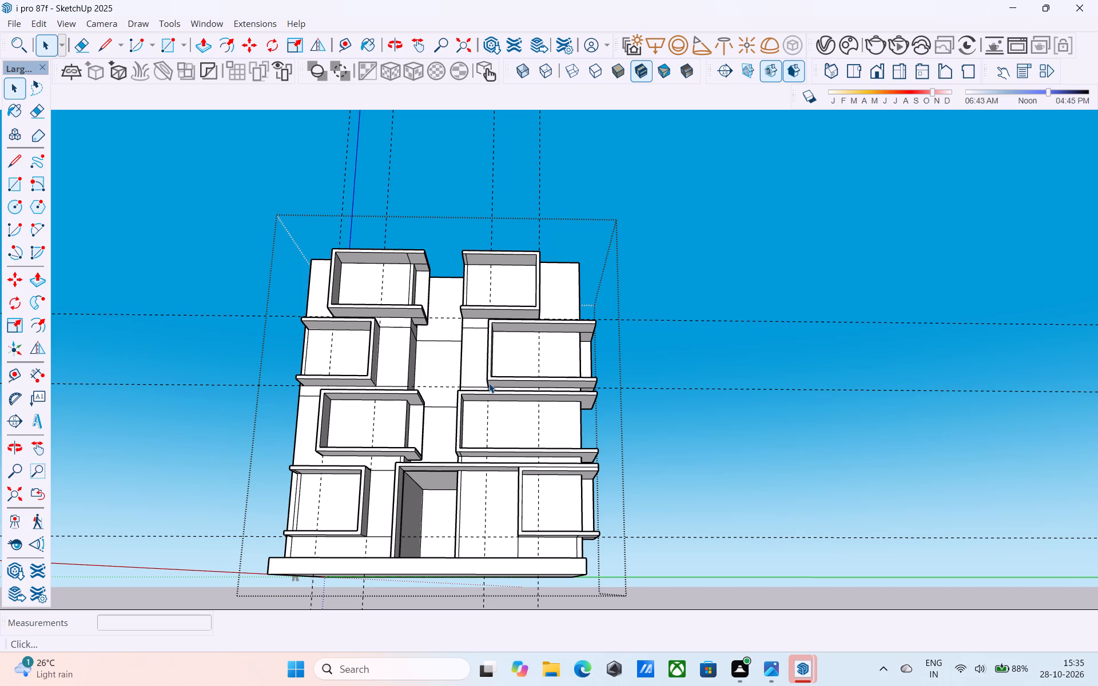
middle_click_drag(490, 383, 491, 409)
scroll(423, 276, "down", 2)
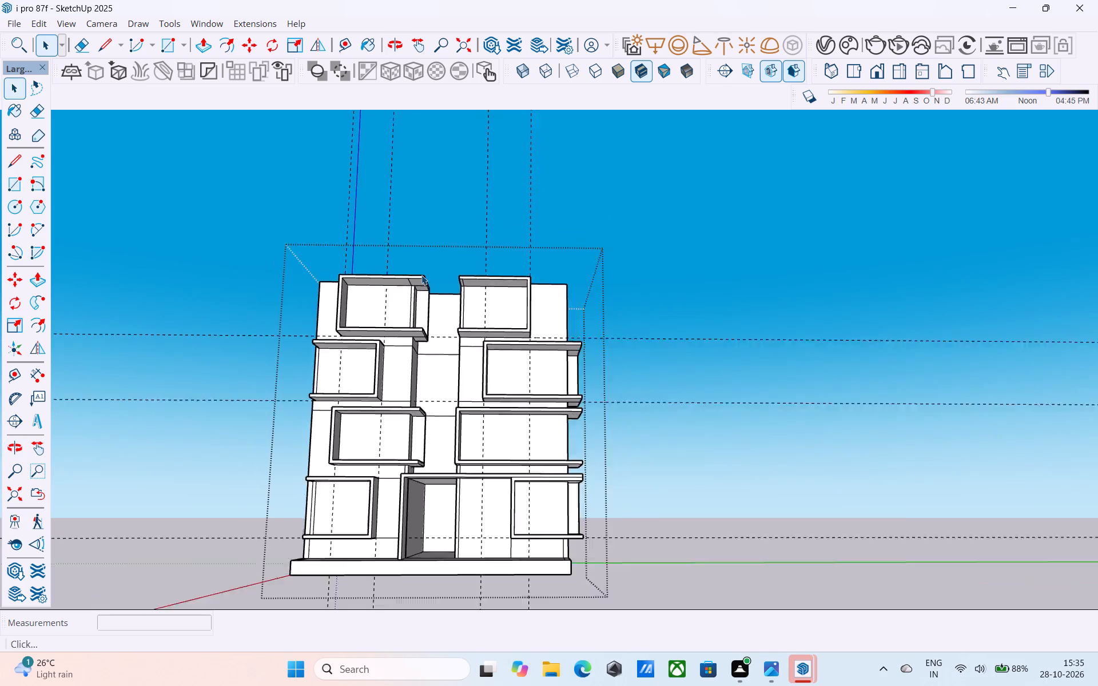
scroll(421, 275, "down", 3)
middle_click_drag(419, 278, 419, 373)
scroll(437, 401, "up", 4)
middle_click_drag(559, 409, 447, 394)
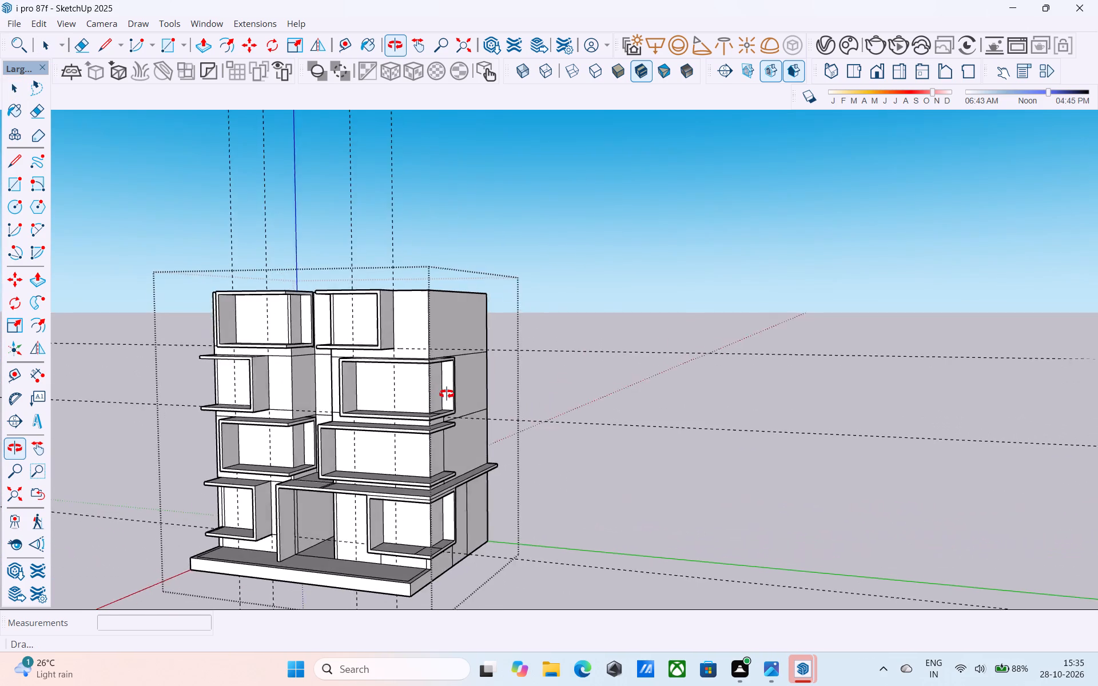
middle_click_drag(447, 394, 511, 458)
scroll(450, 407, "down", 3)
Measure the side projection of the right block's wraparound frame just below the top storey with the Line tool.
scroll(512, 462, "up", 5)
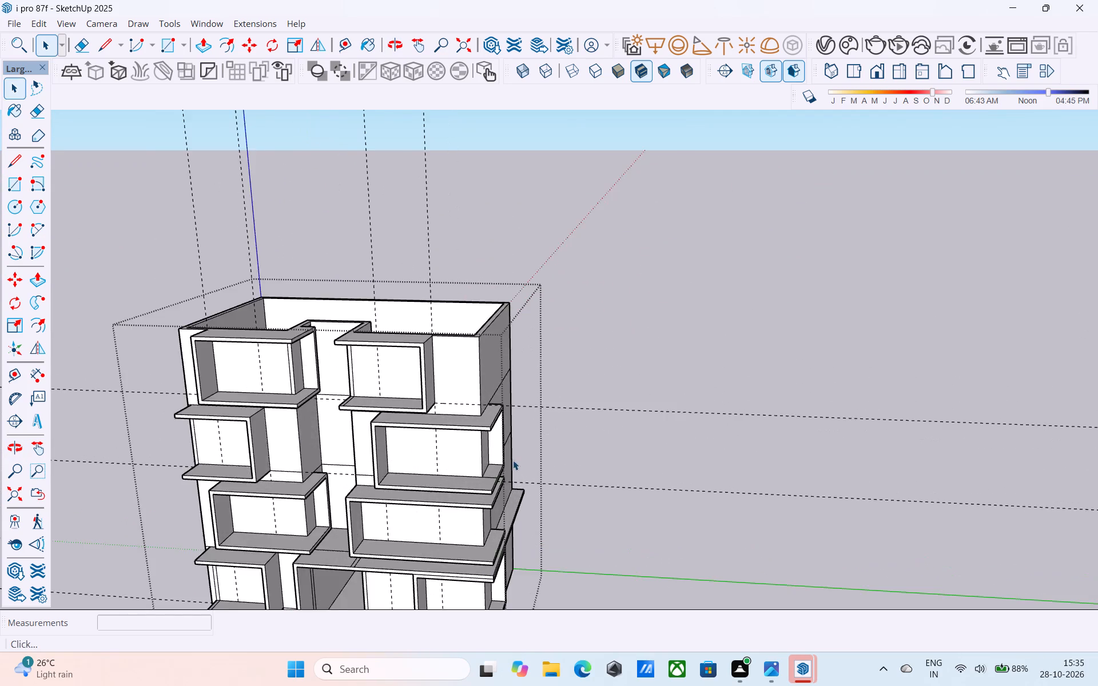
scroll(513, 460, "up", 3)
key("l")
scroll(449, 464, "up", 6)
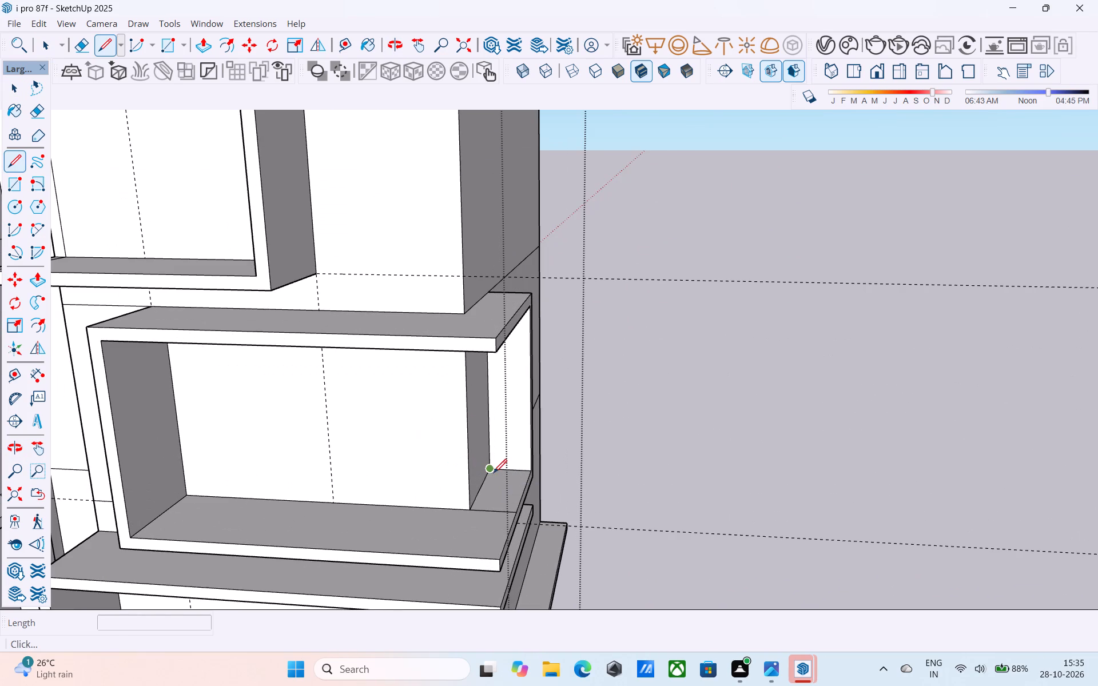
left_click(494, 474)
scroll(524, 474, "down", 4)
middle_click_drag(523, 476, 531, 499)
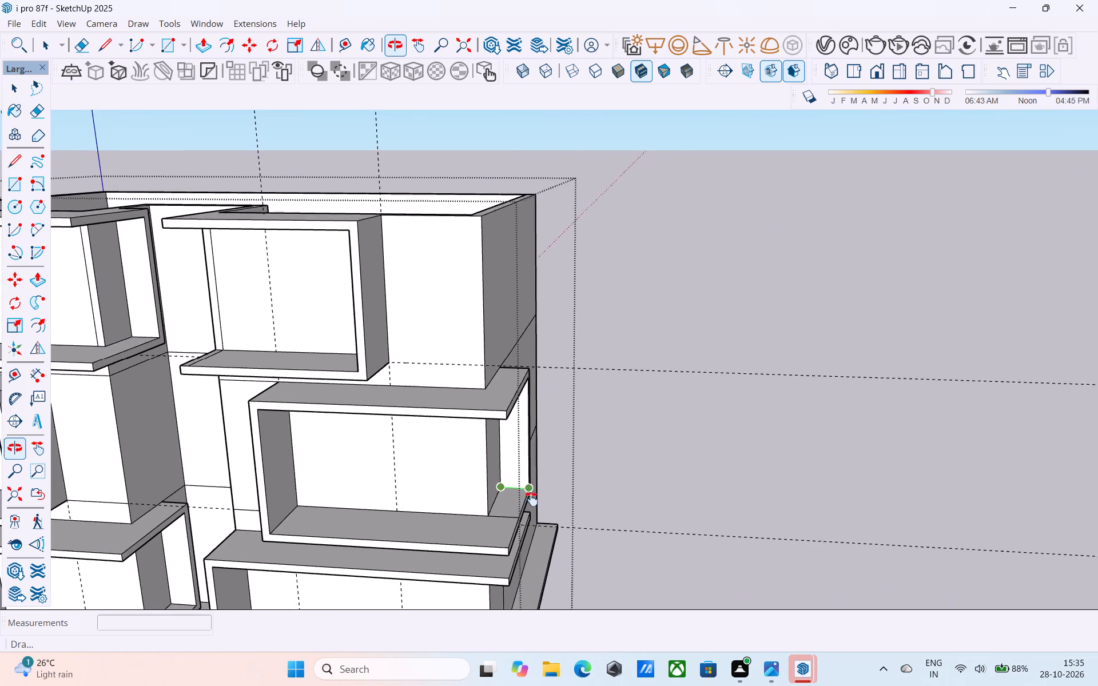
middle_click_drag(531, 499, 543, 504)
key("space")
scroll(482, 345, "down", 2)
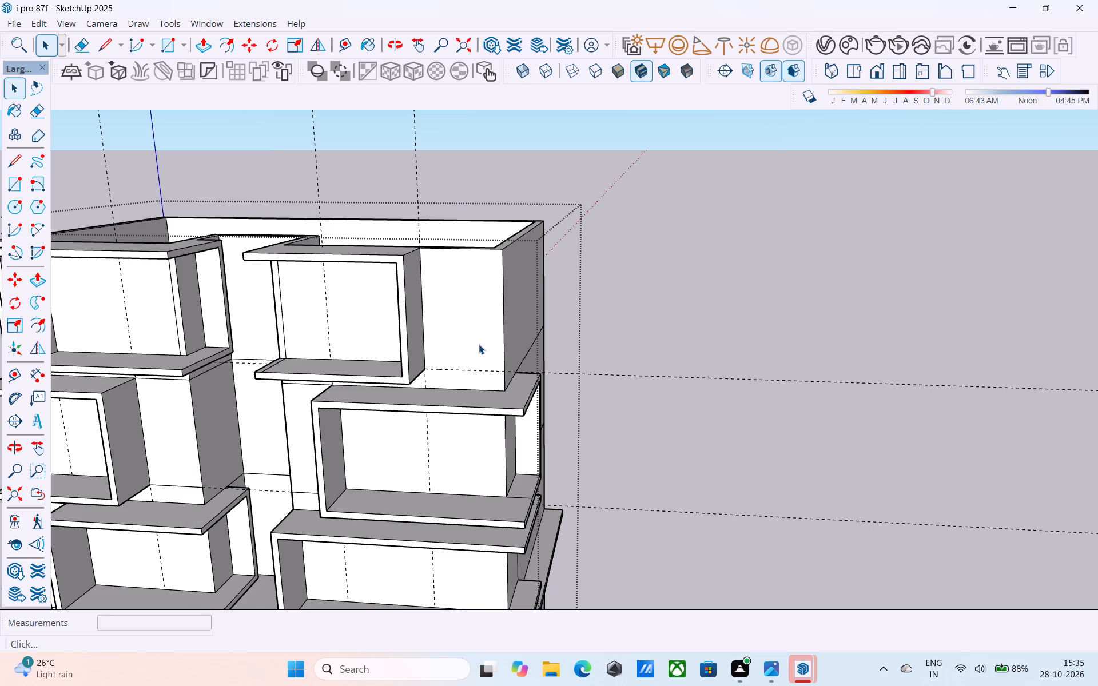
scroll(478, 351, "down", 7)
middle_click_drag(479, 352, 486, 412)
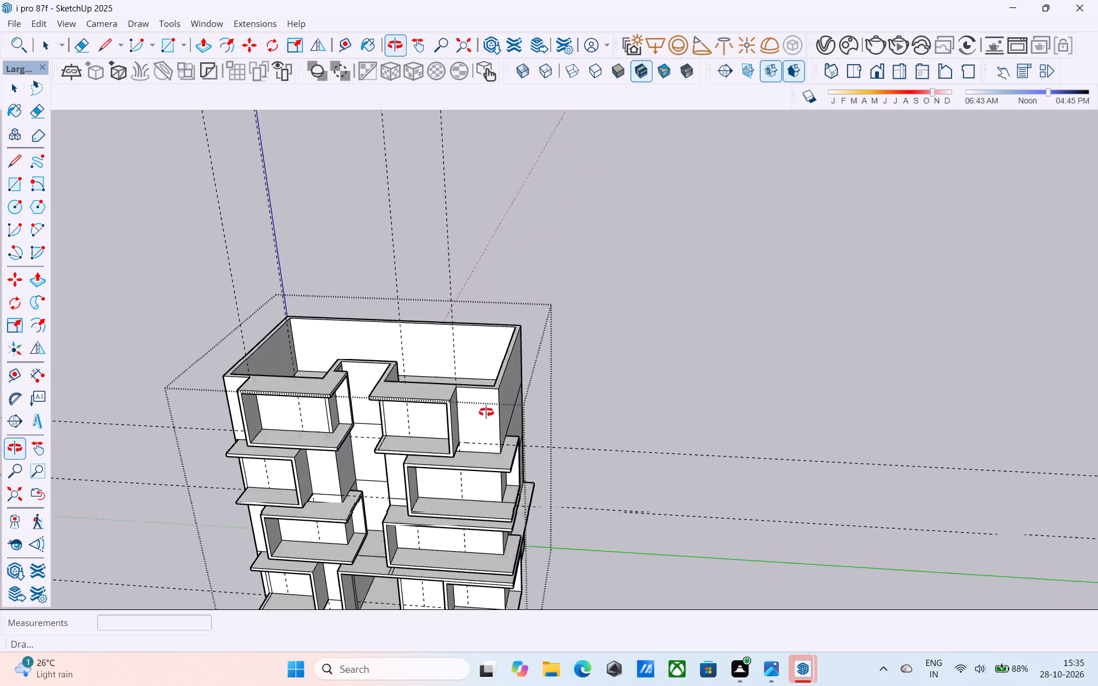
Draw a line across the top of the left top-storey frame, continuing the front wall's outer face to the frame's recess-side edge.
middle_click_drag(486, 412, 487, 416)
middle_click_drag(225, 410, 405, 441)
scroll(636, 469, "up", 5)
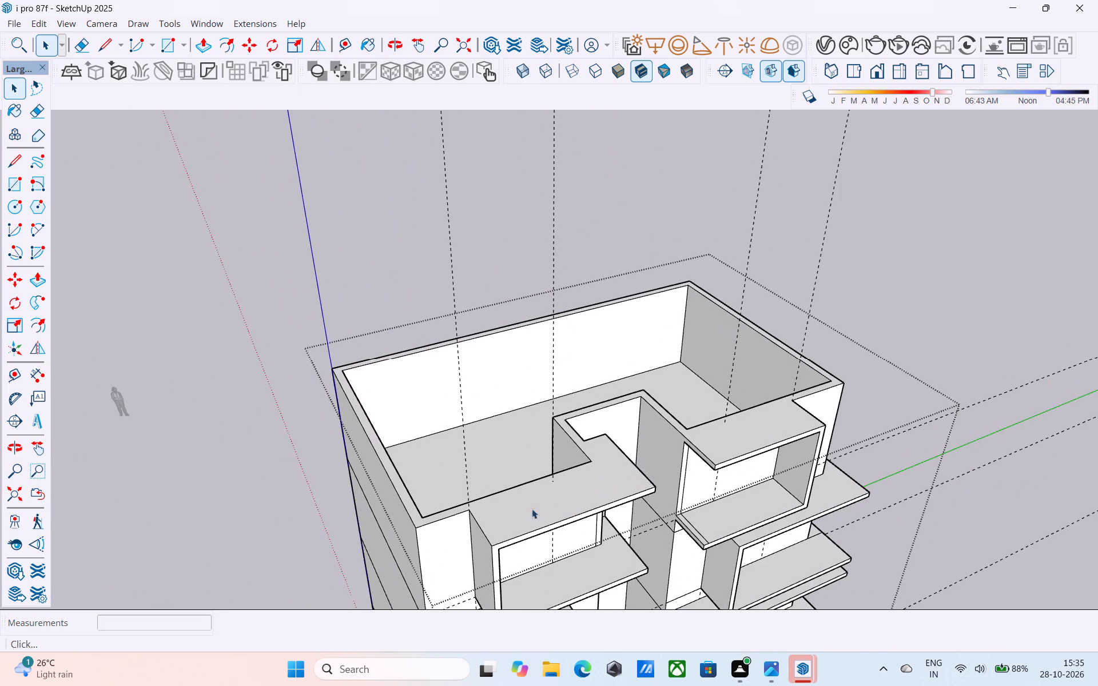
middle_click_drag(526, 508, 526, 500)
key("l")
scroll(517, 505, "up", 3)
left_click(453, 508)
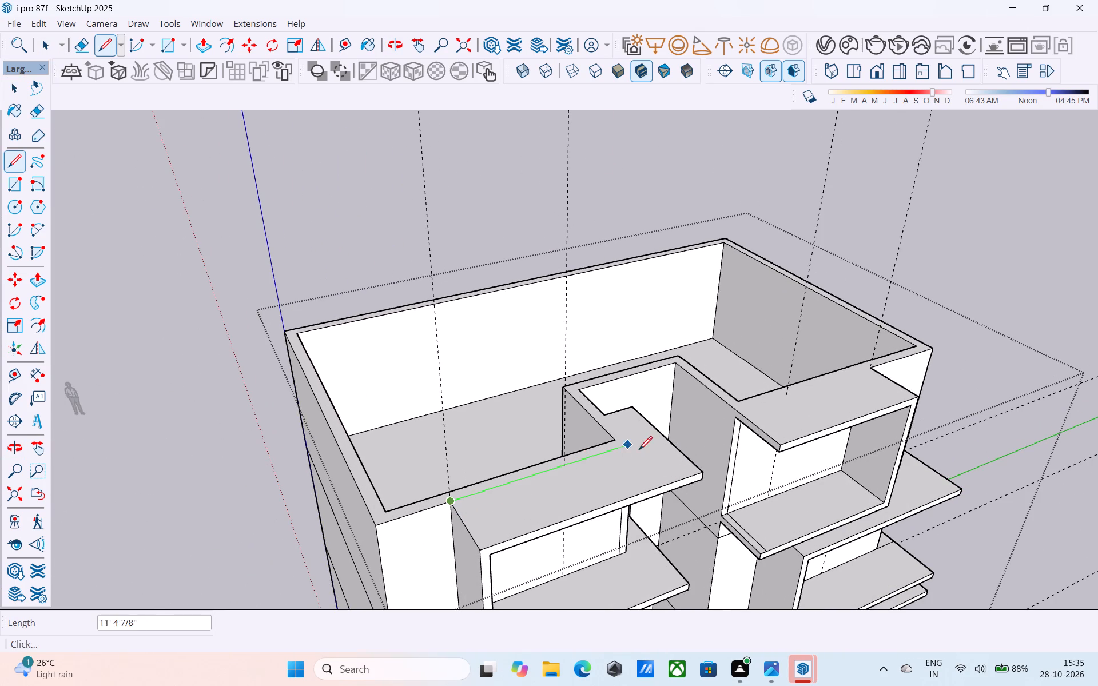
left_click(650, 434)
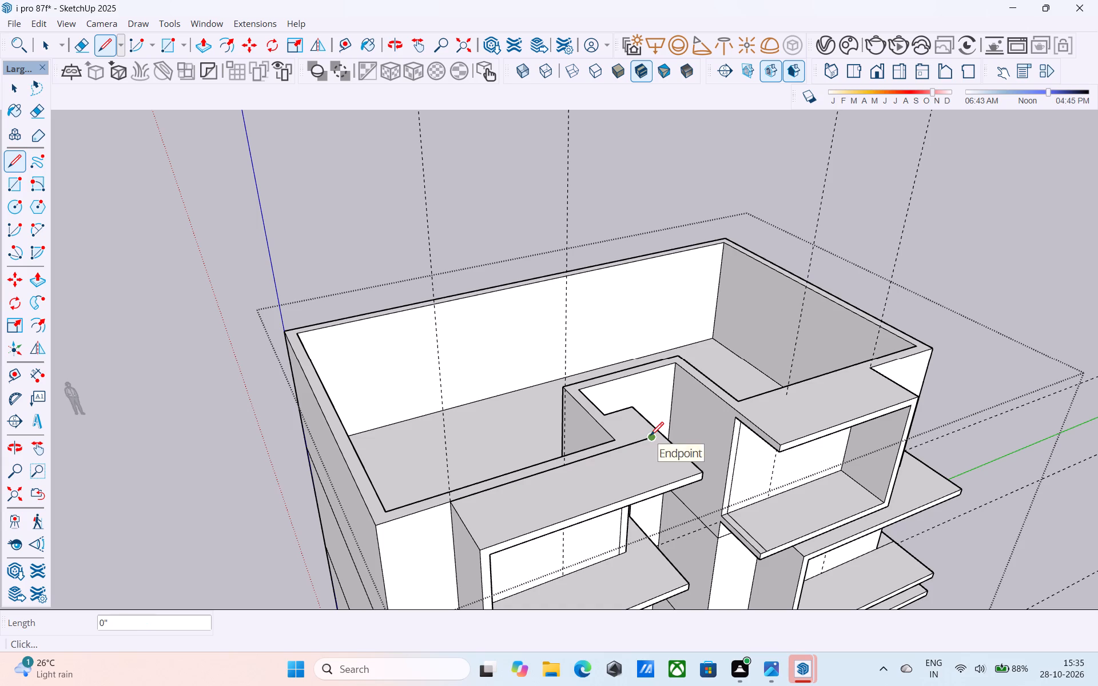
Draw a line about 3' 3" long from the recess wall's corner across the frame top to the front wall line.
scroll(649, 437, "up", 1)
middle_click_drag(649, 437, 331, 468)
scroll(370, 398, "up", 2)
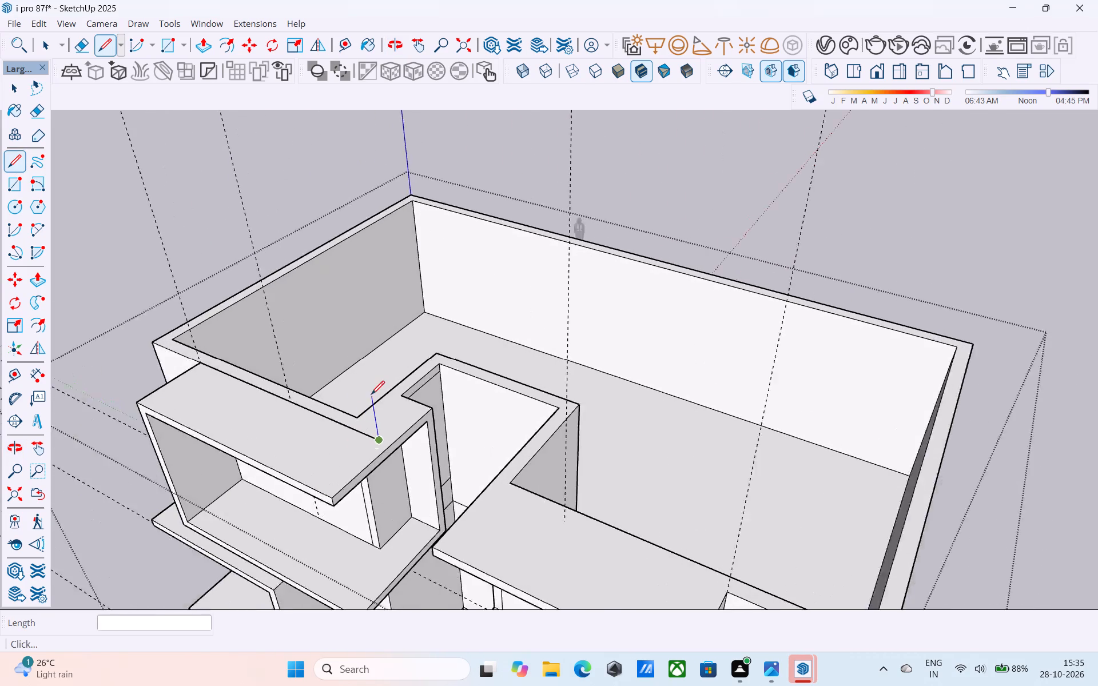
scroll(371, 396, "up", 1)
key("l")
scroll(395, 408, "up", 5)
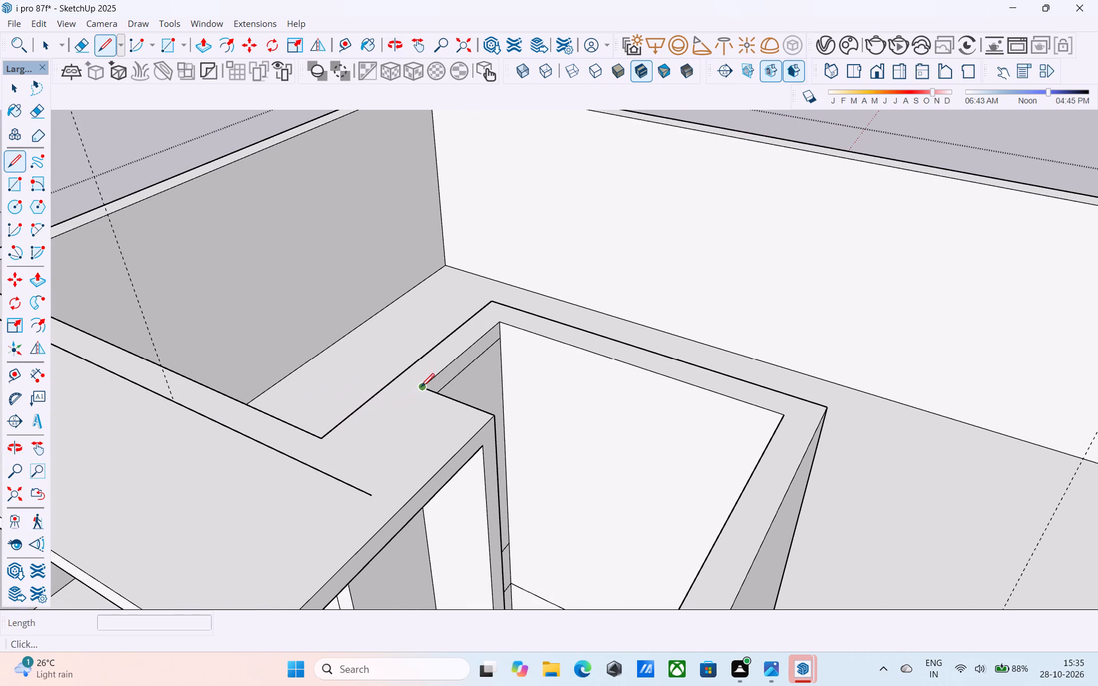
left_click(422, 386)
left_click(321, 470)
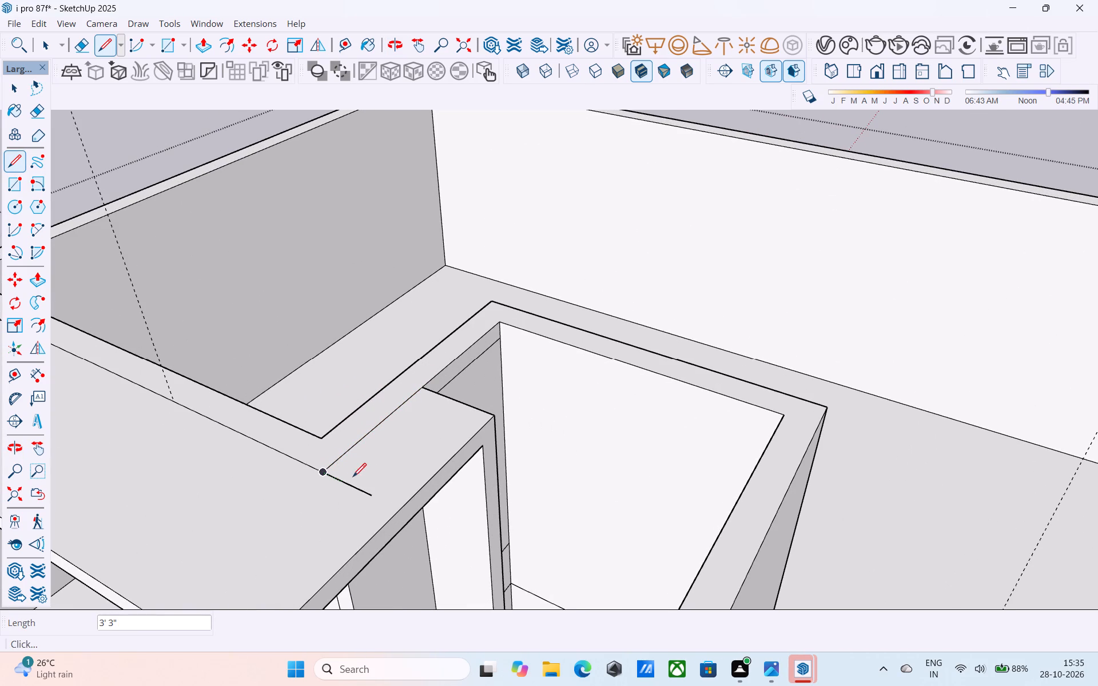
Erase the leftover line stub running past the wall corner to the recess-side edge of the left frame's top.
key("e")
left_click_drag(361, 485, 348, 495)
Examine the top storey's wall tops and projecting frames on both blocks from above.
scroll(311, 494, "down", 15)
middle_click_drag(375, 513, 421, 511)
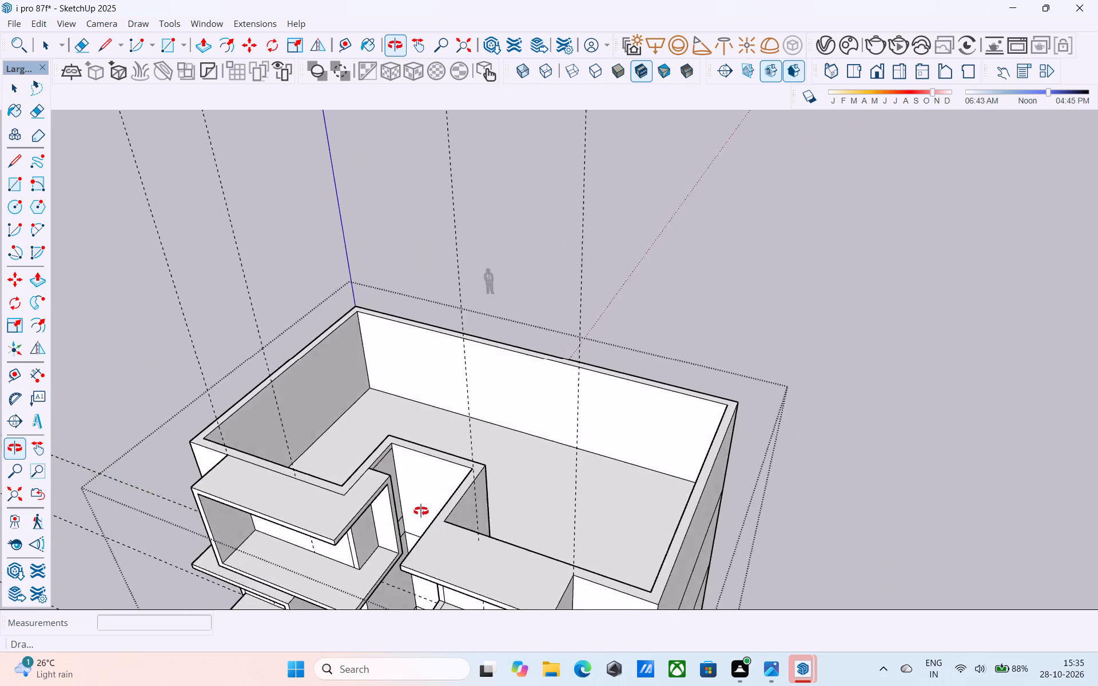
middle_click_drag(421, 511, 595, 558)
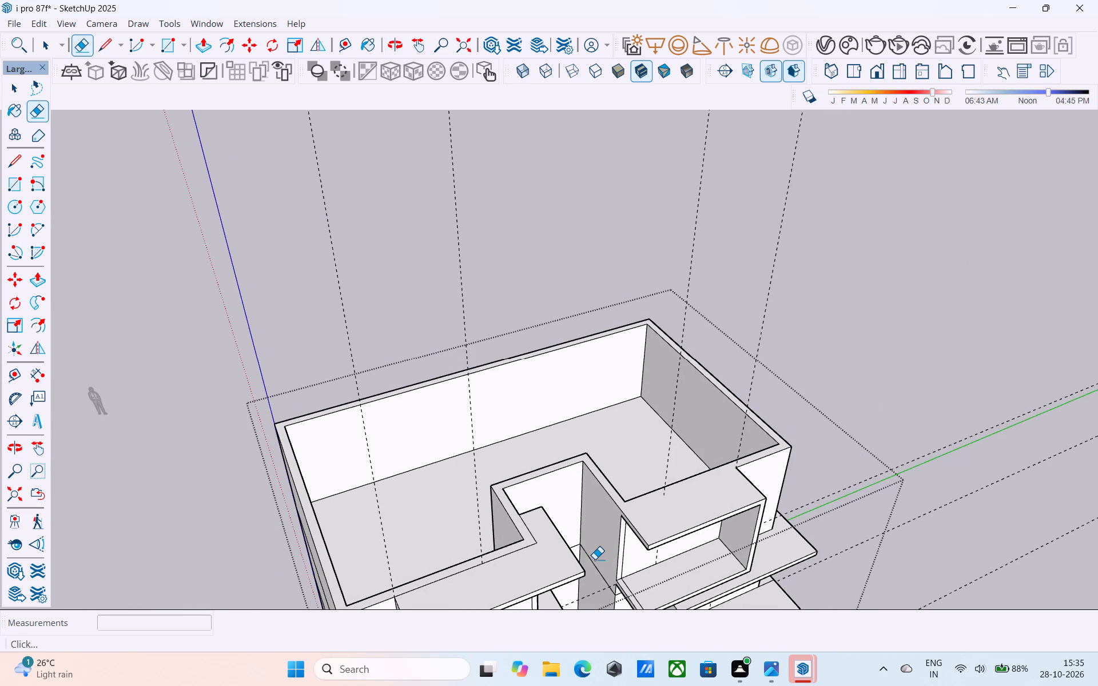
middle_click_drag(606, 574, 597, 571)
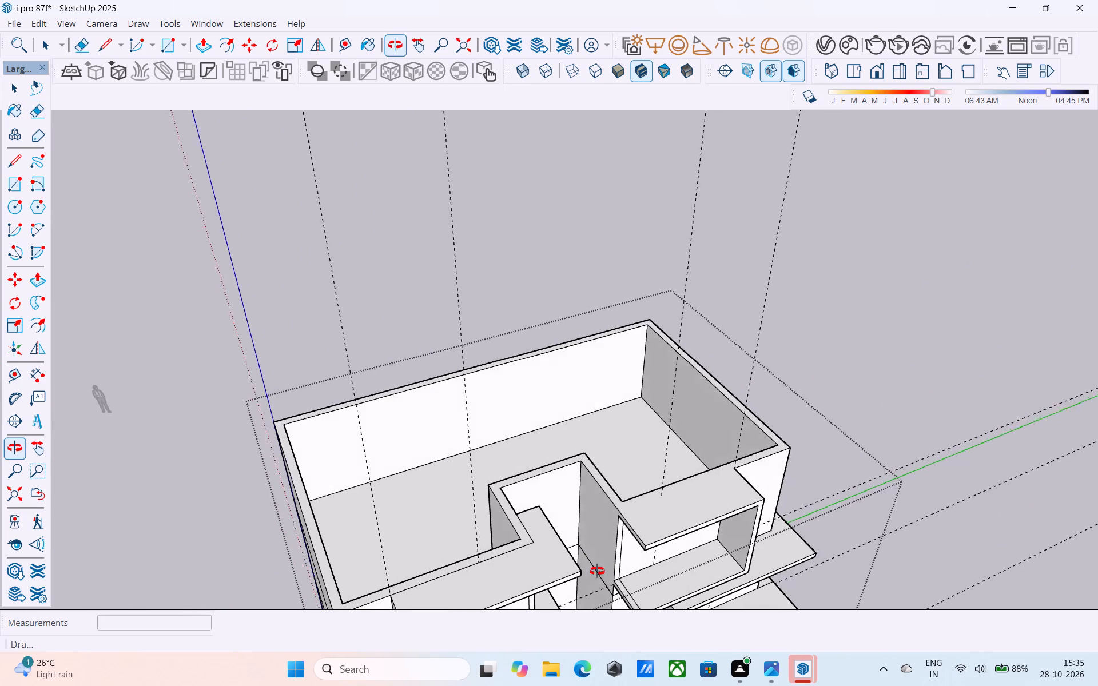
middle_click_drag(597, 571, 564, 559)
scroll(585, 563, "down", 6)
key("l")
middle_click_drag(560, 557, 558, 555)
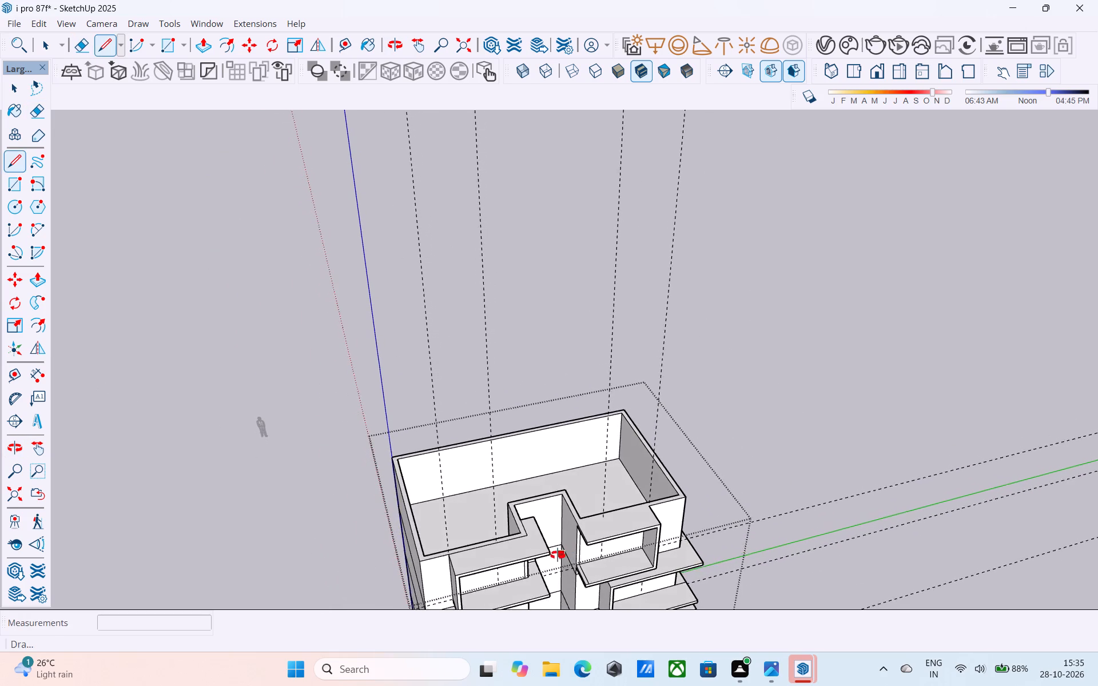
middle_click_drag(558, 555, 534, 547)
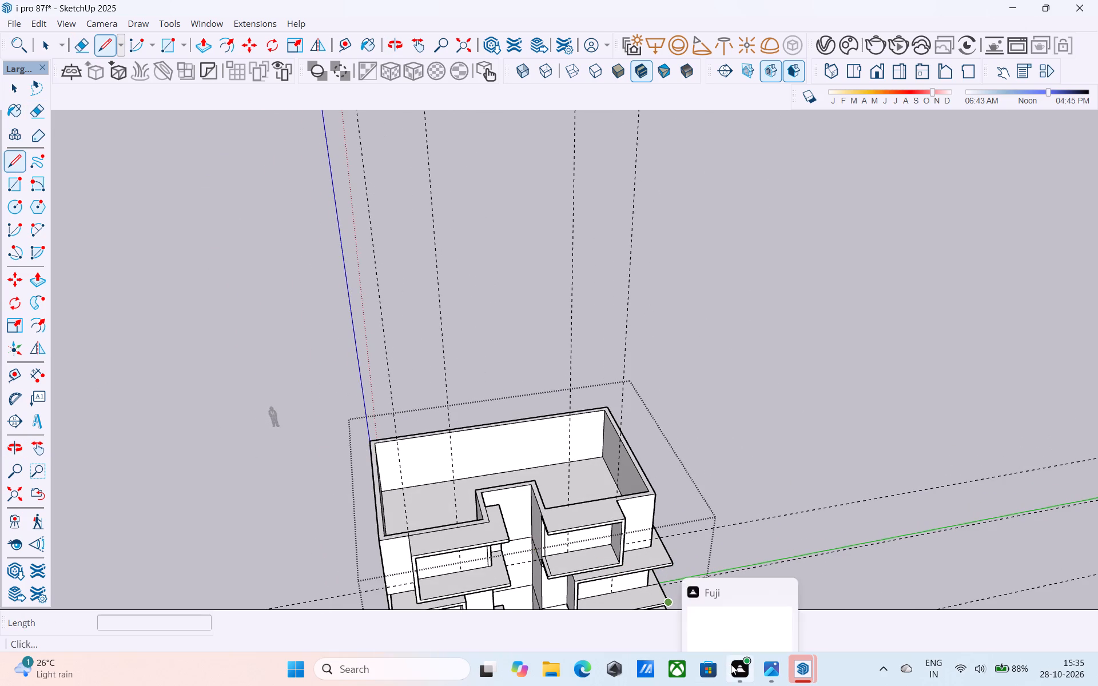
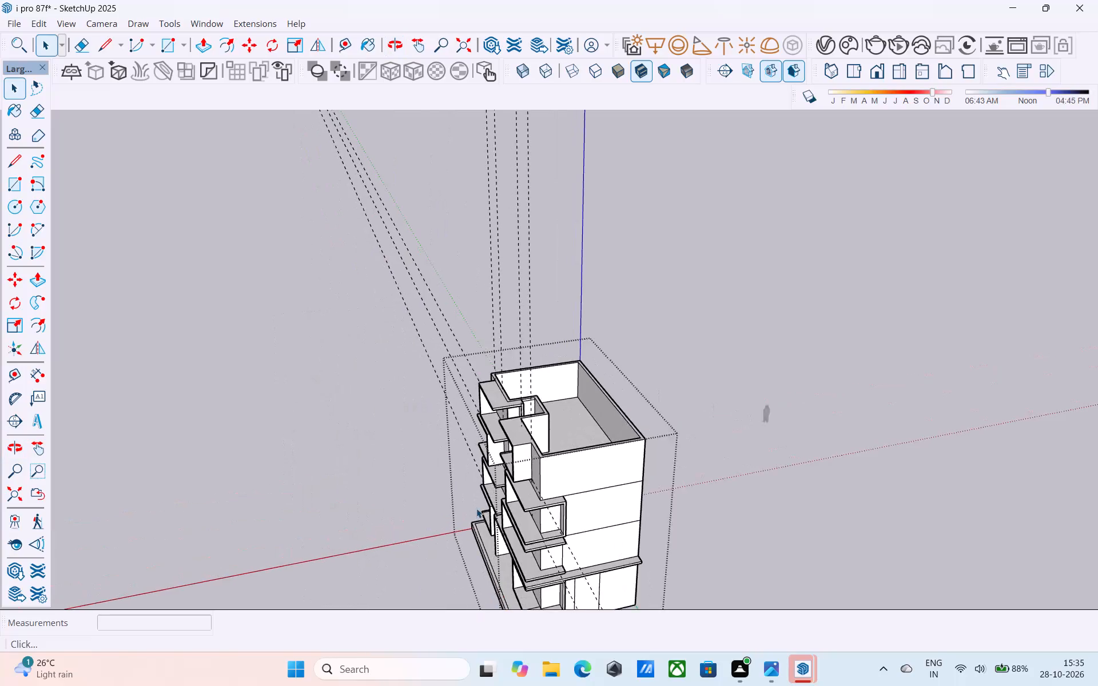
Draw an 11' 3" line along the parapet wall's top where it meets the projecting balcony roof slab.
middle_click_drag(543, 465, 504, 558, "shift")
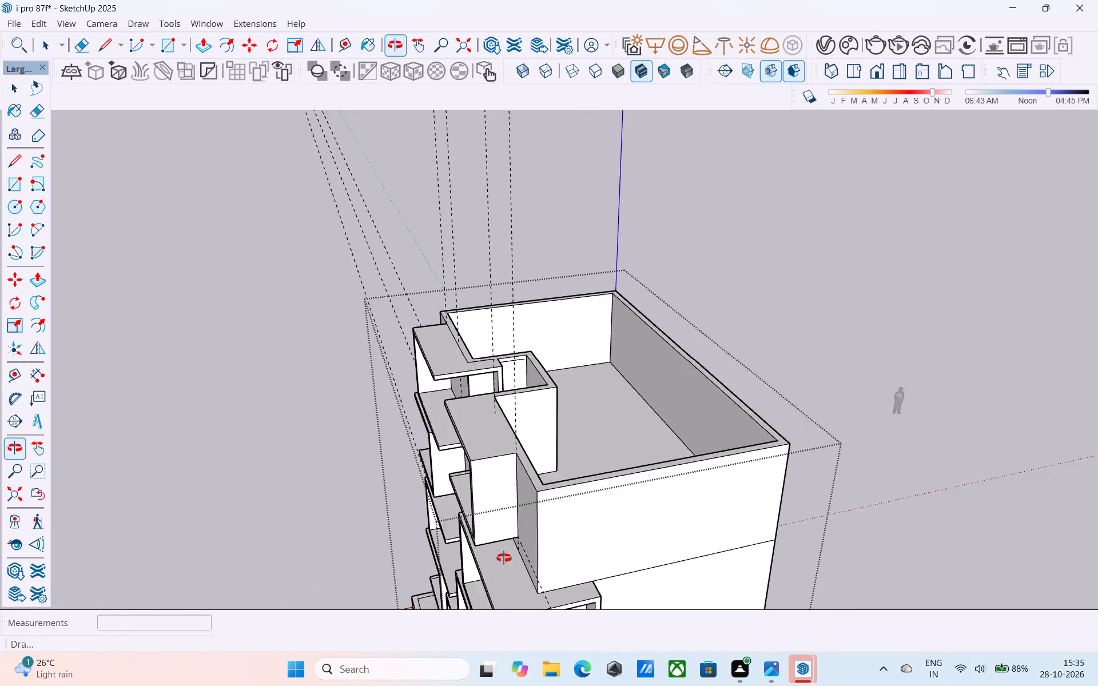
middle_click_drag(504, 558, 801, 588, "shift")
middle_click_drag(681, 384, 644, 484)
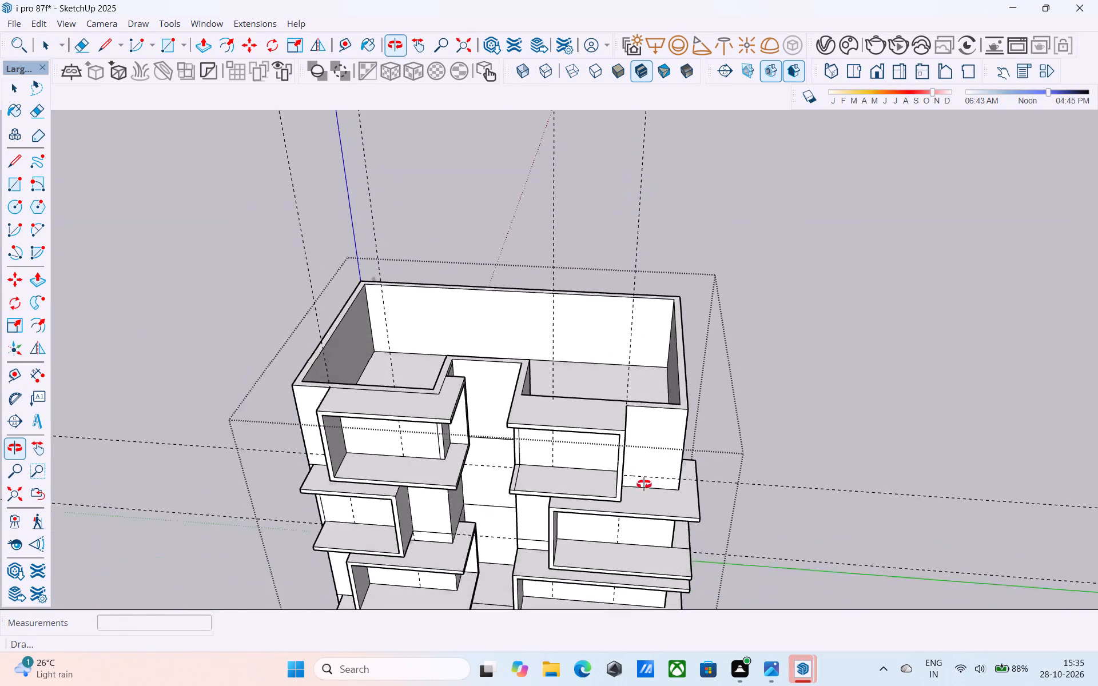
middle_click_drag(644, 484, 663, 571)
middle_click_drag(614, 418, 619, 400)
scroll(615, 402, "up", 1)
key("l")
scroll(621, 385, "up", 8)
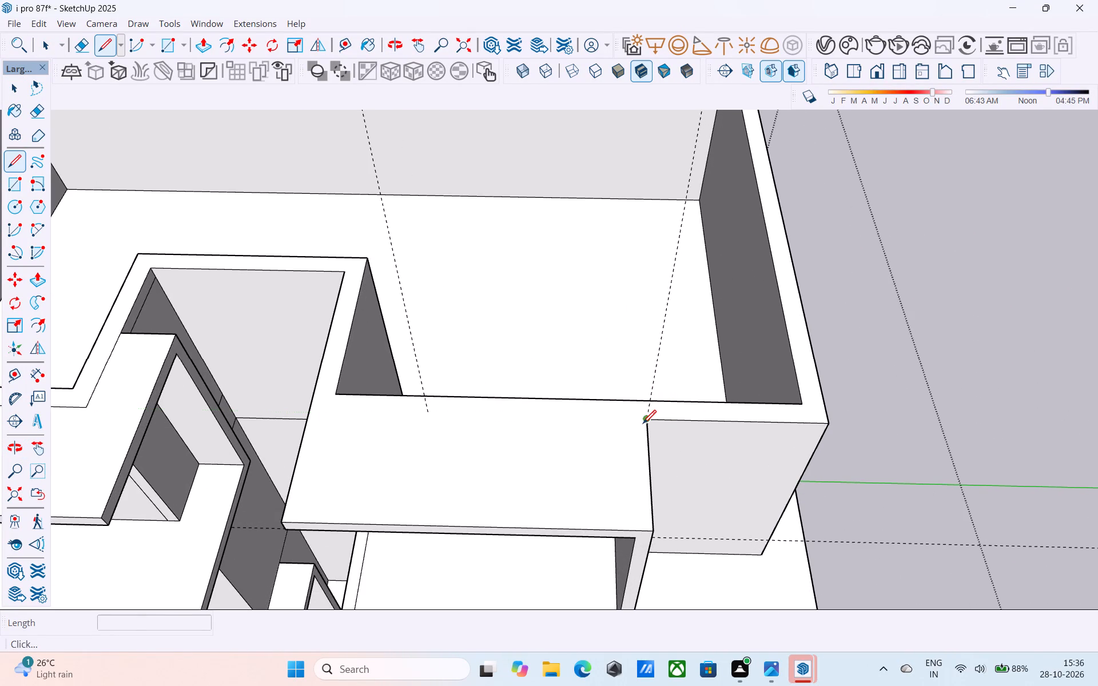
left_click(649, 421)
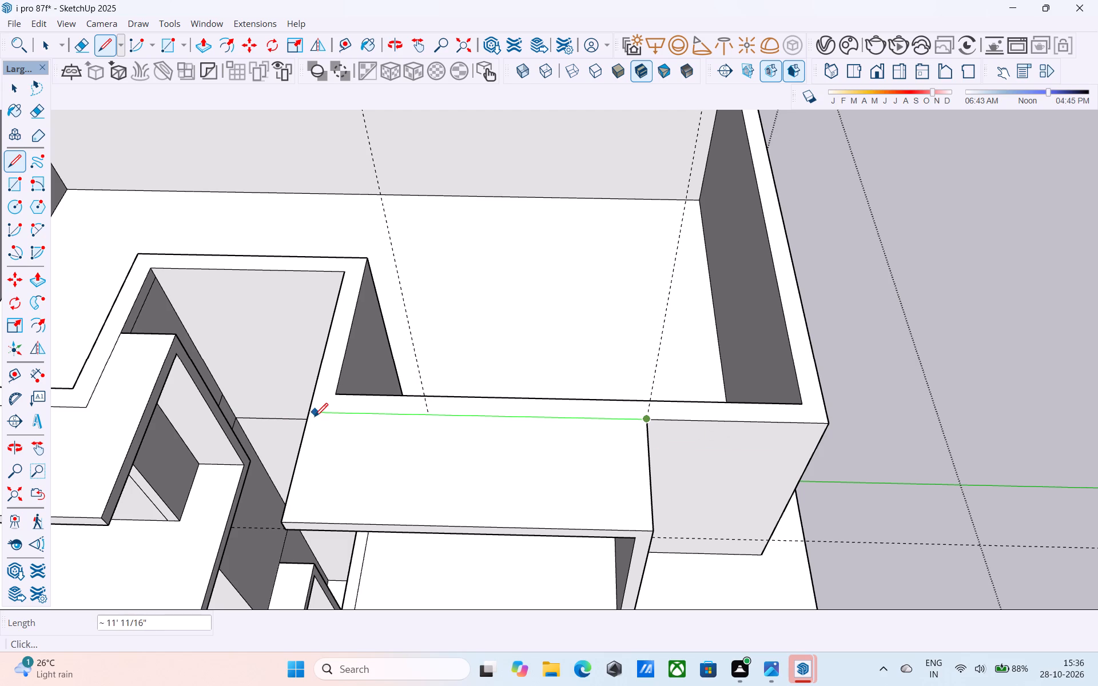
left_click(309, 418)
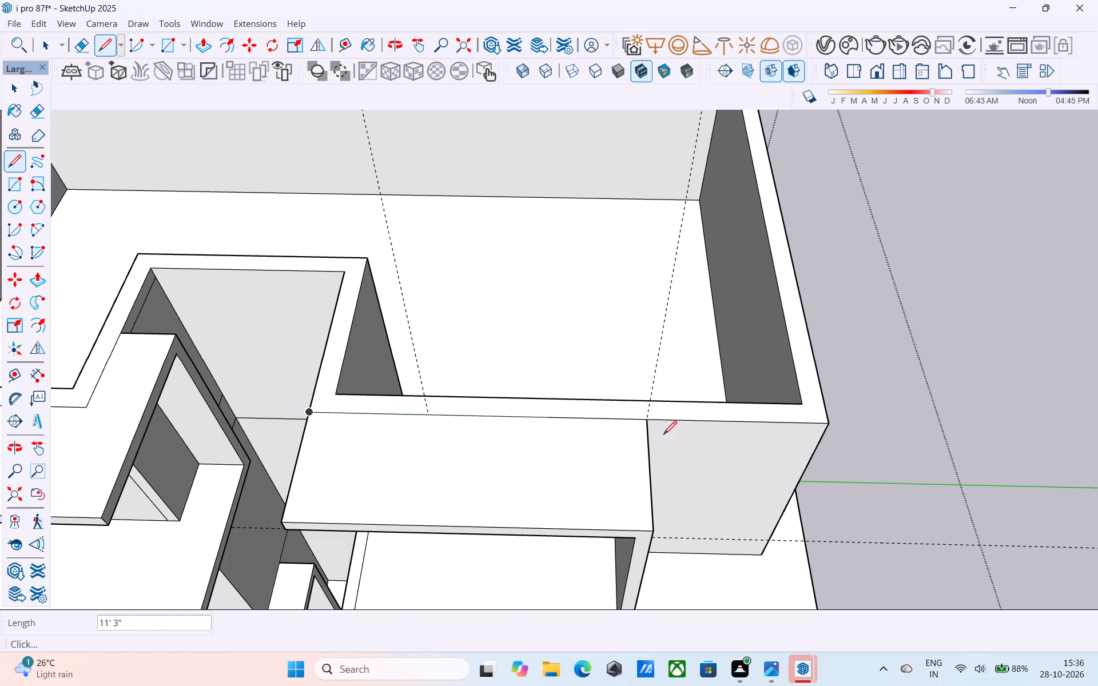
Draw a 21' 9" by 13' 9" rectangle across the roof opening, from its inner back corner to the inner corner beside the recess.
scroll(667, 436, "down", 8)
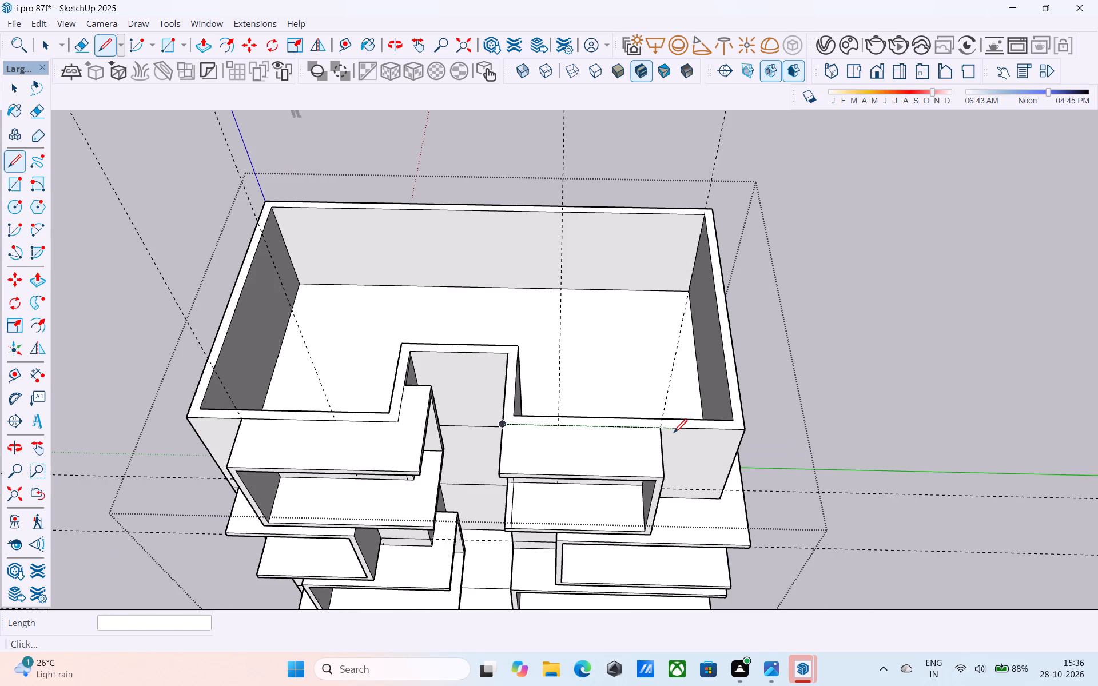
scroll(677, 431, "down", 4)
middle_click_drag(678, 431, 682, 382)
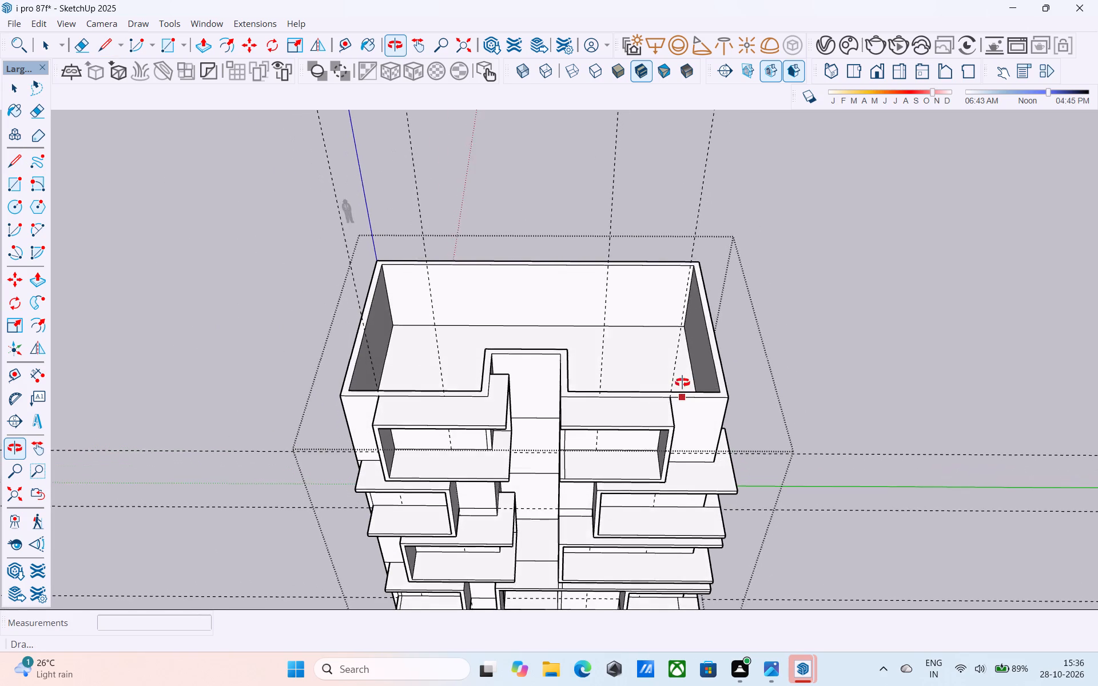
middle_click_drag(682, 382, 659, 378)
key("space")
middle_click_drag(641, 377, 693, 434, "shift")
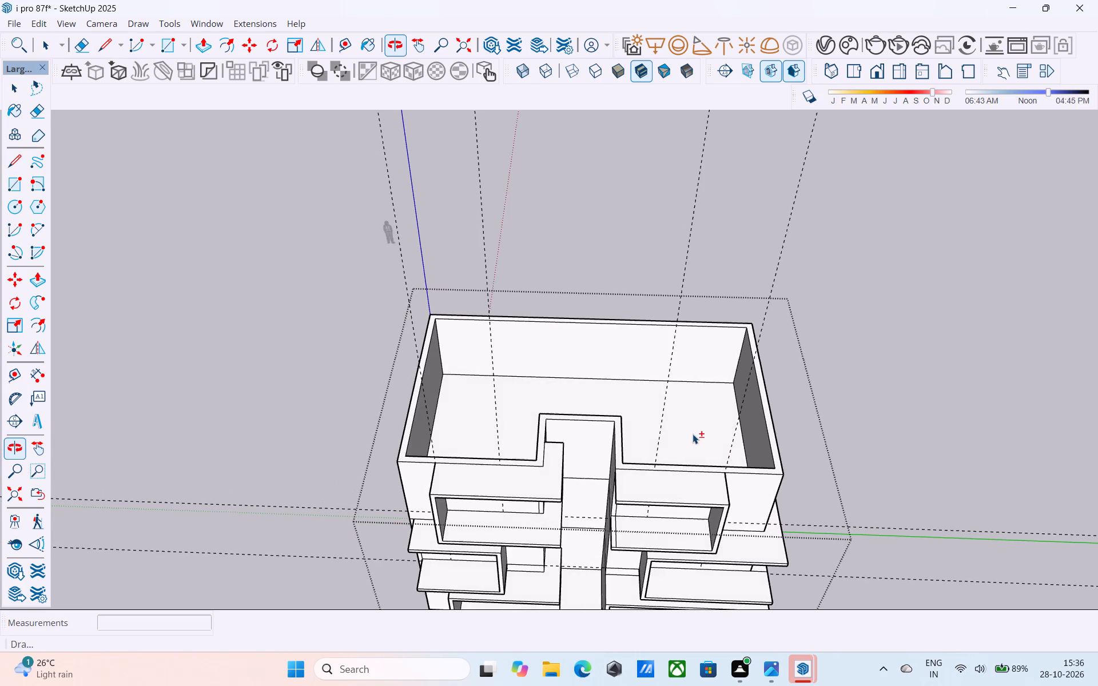
middle_click_drag(693, 434, 682, 429)
key("r")
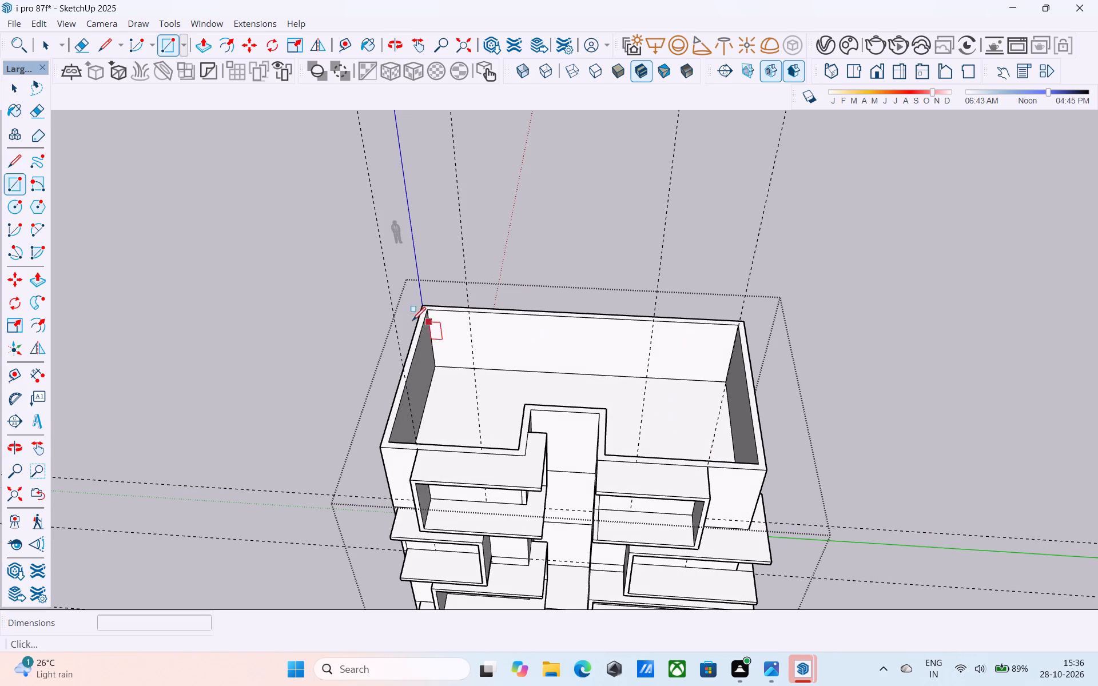
left_click(428, 310)
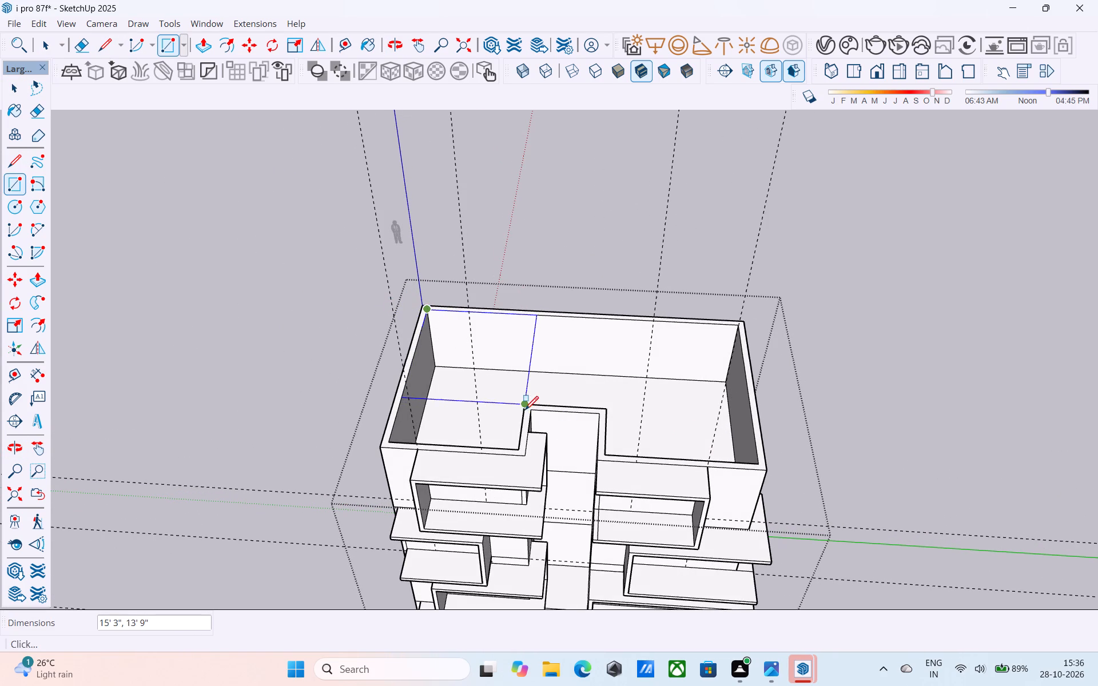
left_click(517, 448)
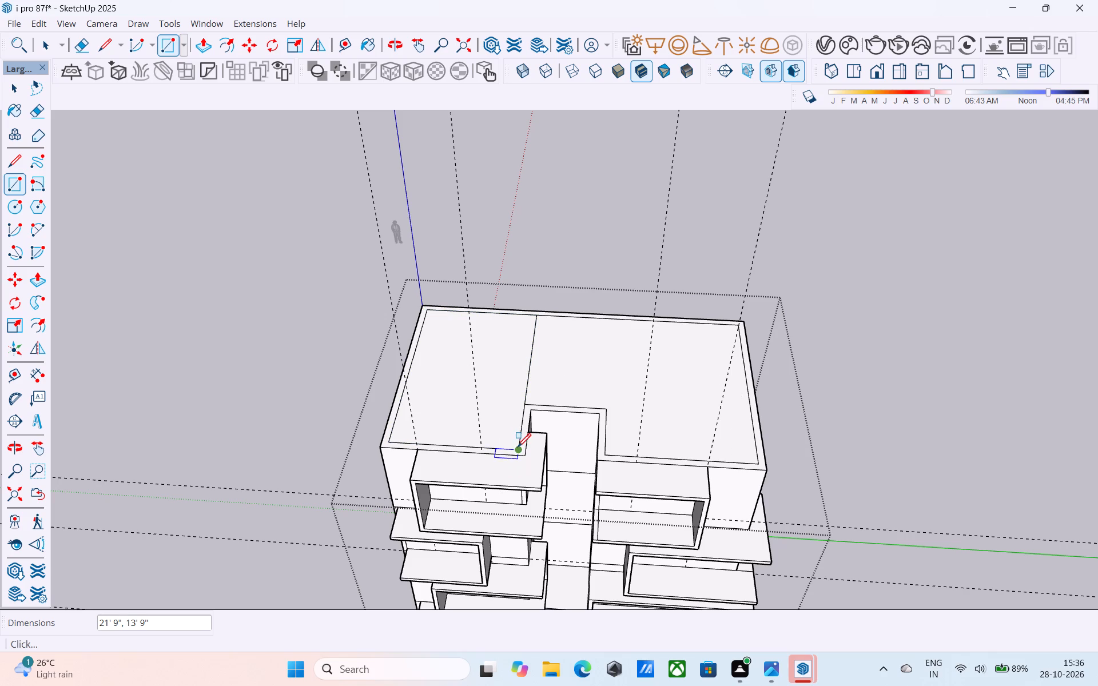
Erase the edge dividing the new roof face so it forms one continuous surface.
key("space")
key("e")
left_click_drag(542, 331, 530, 337)
Reverse the roof face inside the parapet walls.
key("space")
left_click(536, 342)
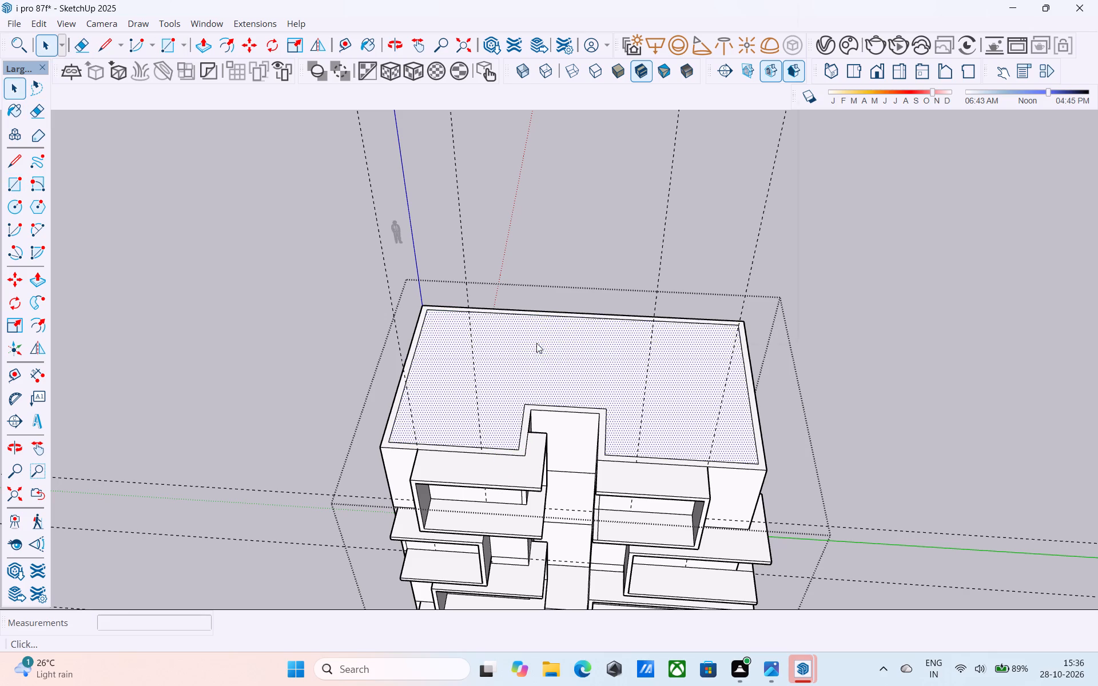
right_click(536, 343)
left_click(576, 193)
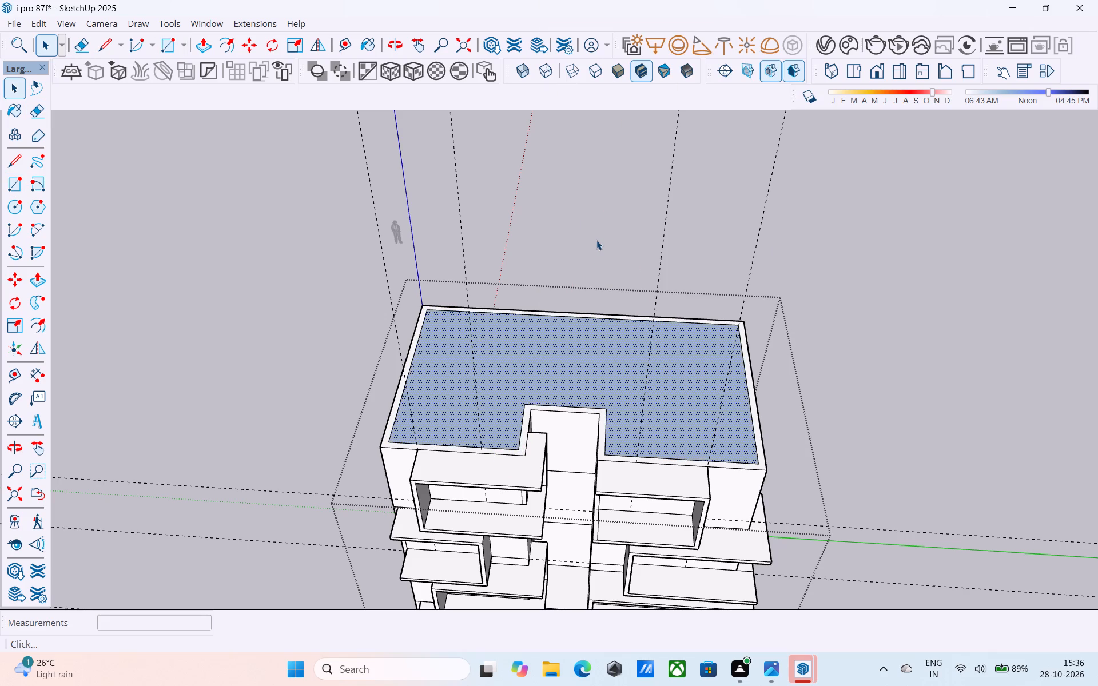
Draw a 6" vertical line up from the roof face's inner back corner.
middle_click_drag(637, 304, 578, 278)
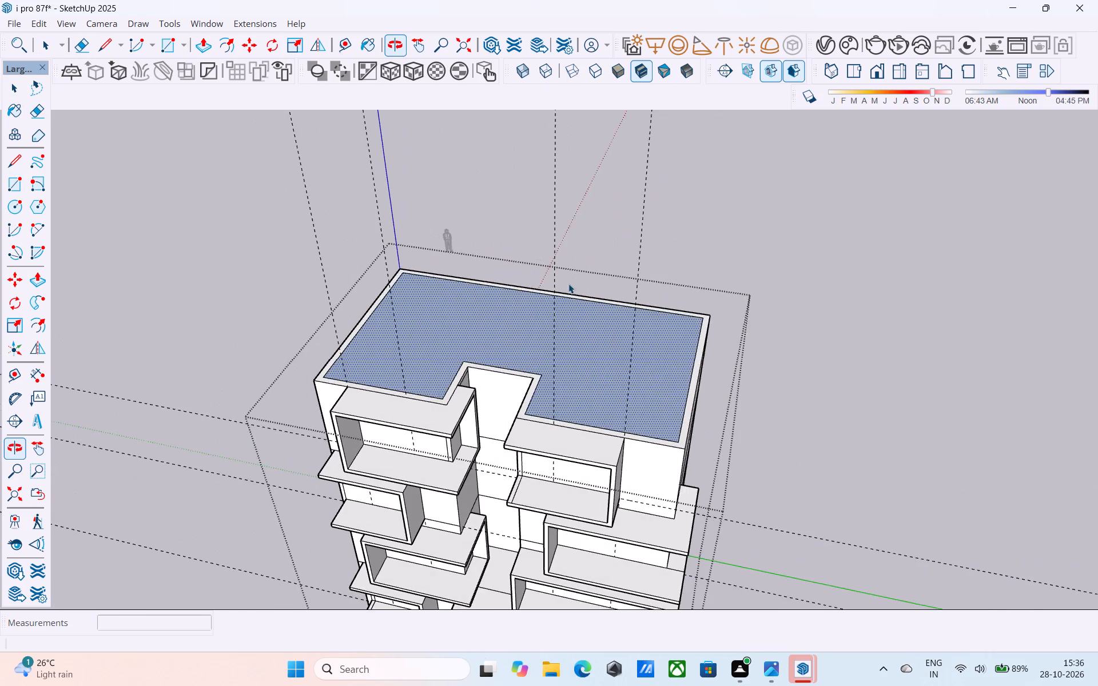
middle_click_drag(436, 283, 428, 278)
key("l")
scroll(395, 264, "up", 3)
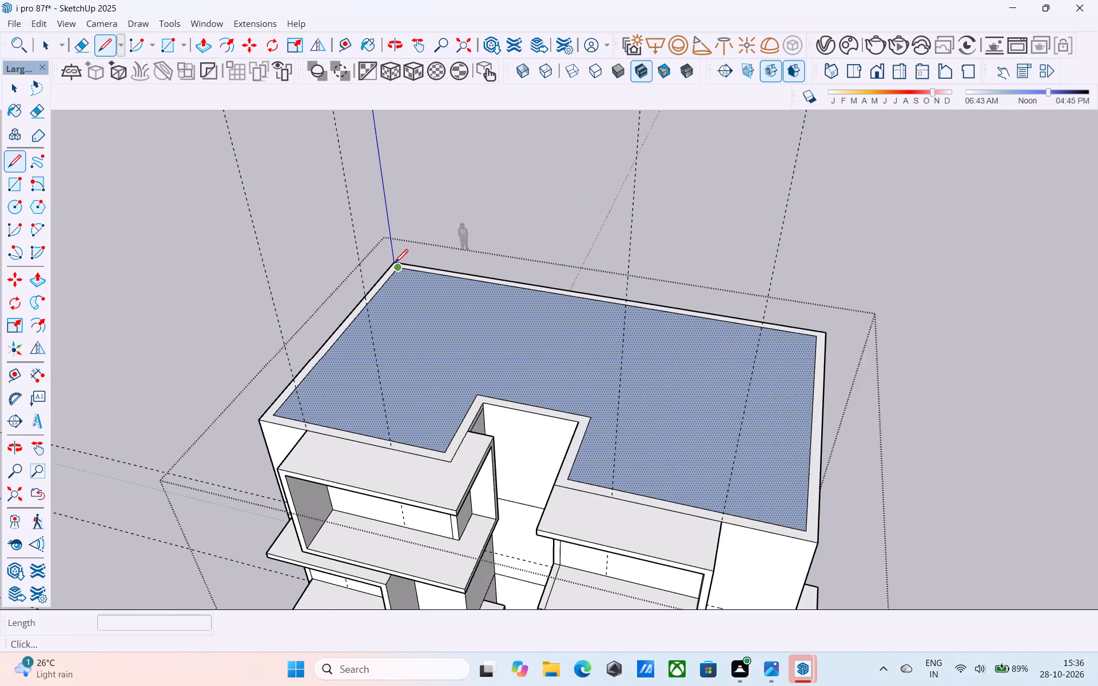
middle_click_drag(395, 264, 404, 284)
scroll(417, 313, "up", 6)
left_click(420, 325)
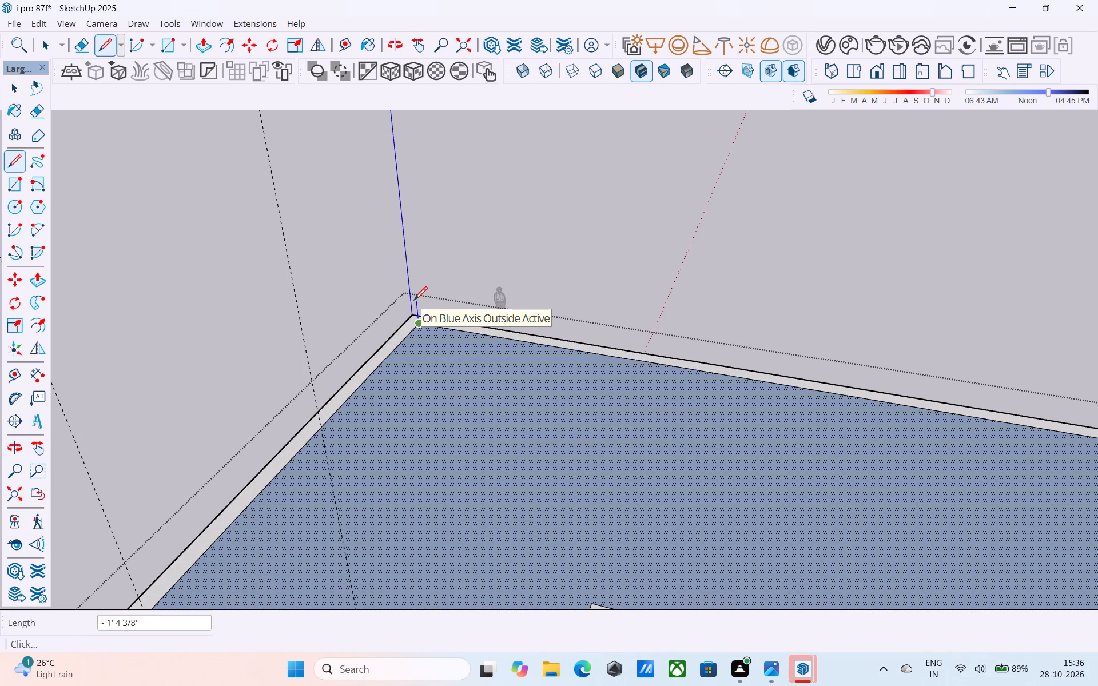
type("6\"")
key("Return")
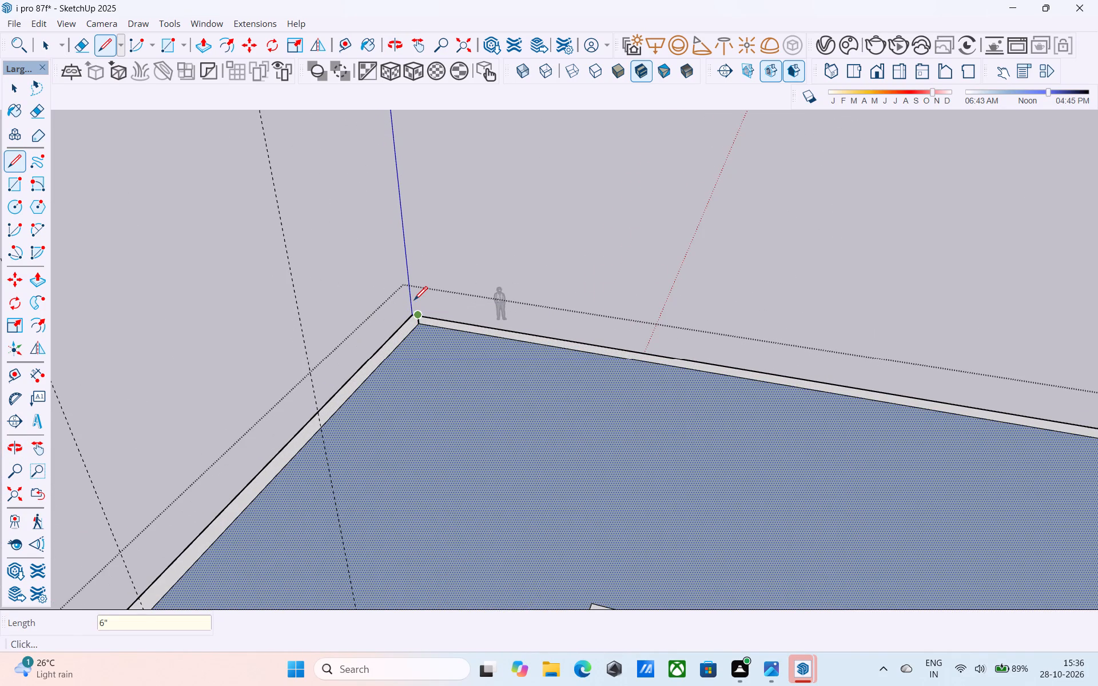
Draw a 6" vertical line up from the roof face's front corner beside the recess.
scroll(416, 300, "down", 9)
scroll(463, 522, "up", 1)
key("l")
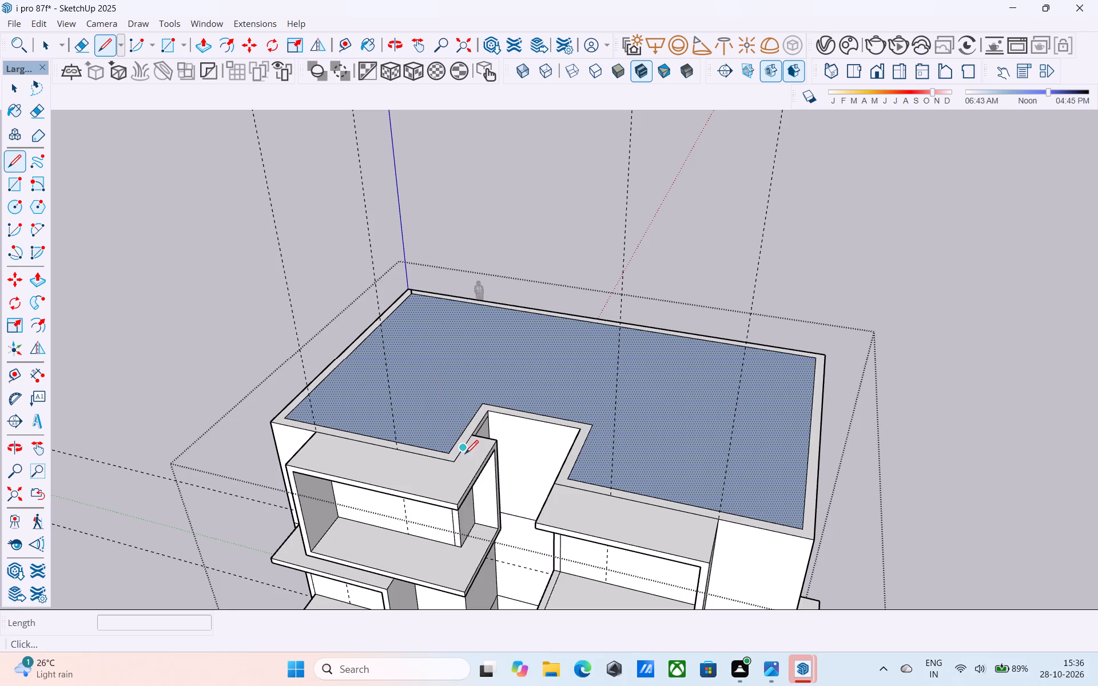
scroll(462, 454, "up", 6)
left_click(443, 452)
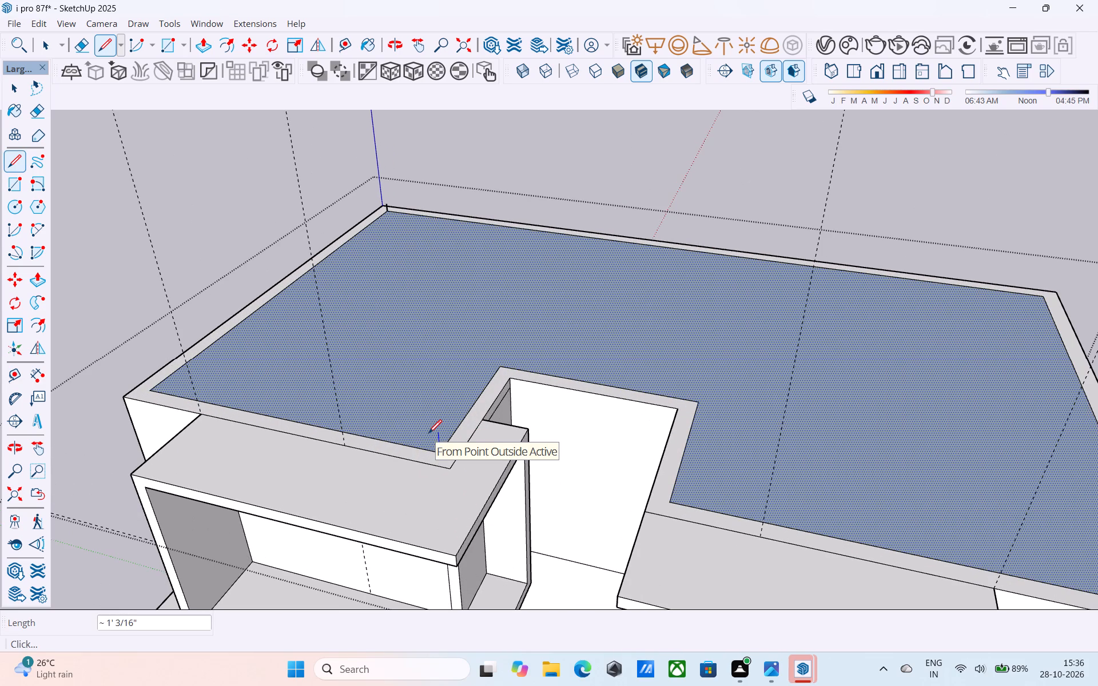
key("6")
key("shift+quotedbl")
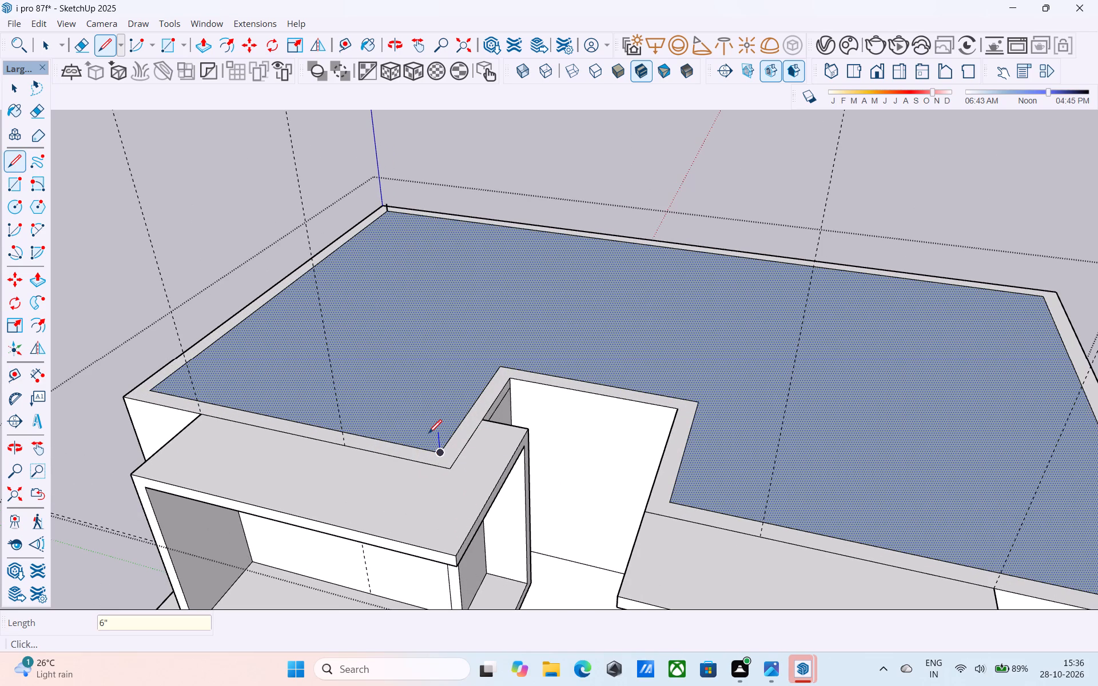
key("Return")
Draw a horizontal rectangle between the tops of the two 6" vertical lines, above one side of the roof.
key("r")
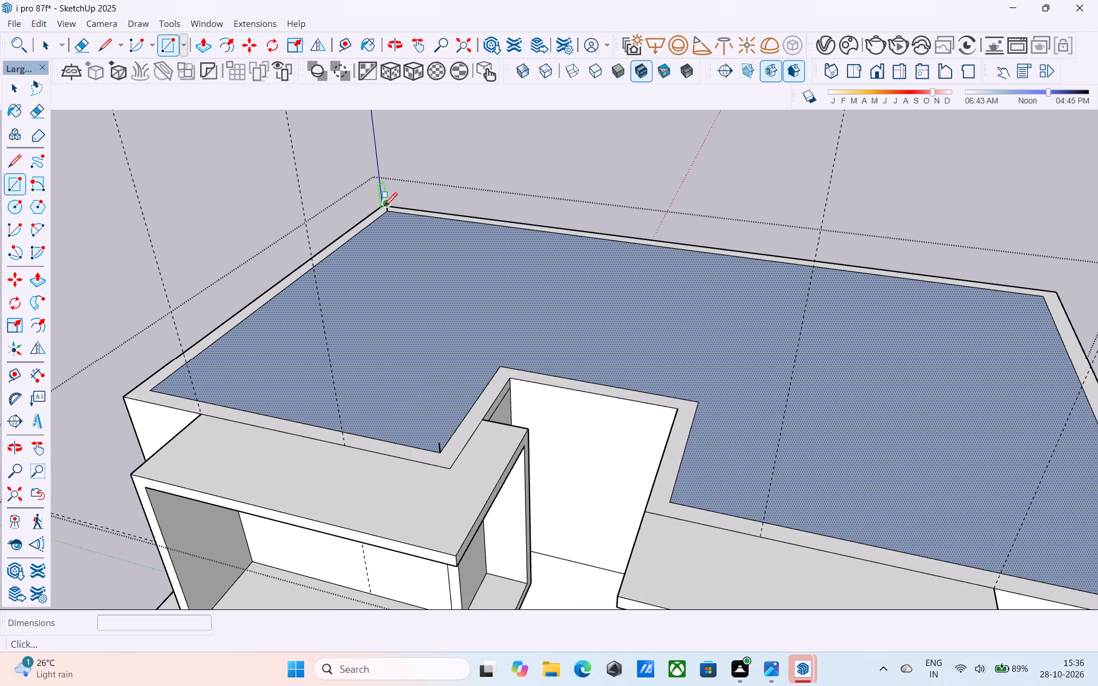
scroll(384, 205, "up", 4)
middle_click_drag(380, 209, 378, 182)
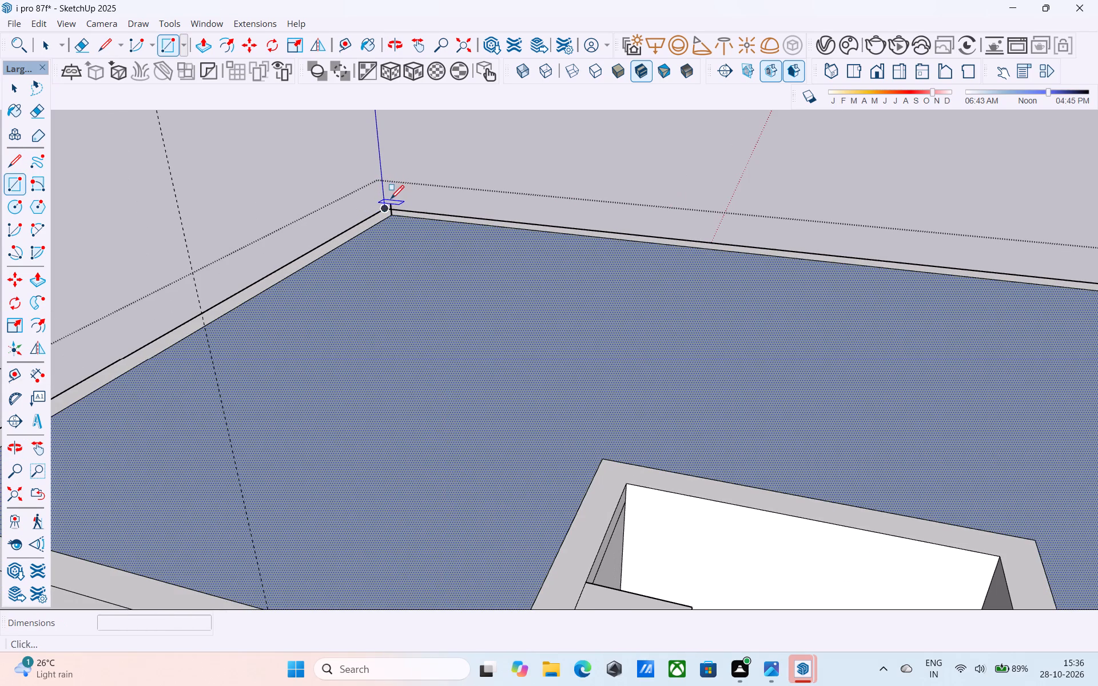
scroll(390, 205, "up", 4)
middle_click_drag(408, 253, 400, 227)
scroll(395, 197, "up", 4)
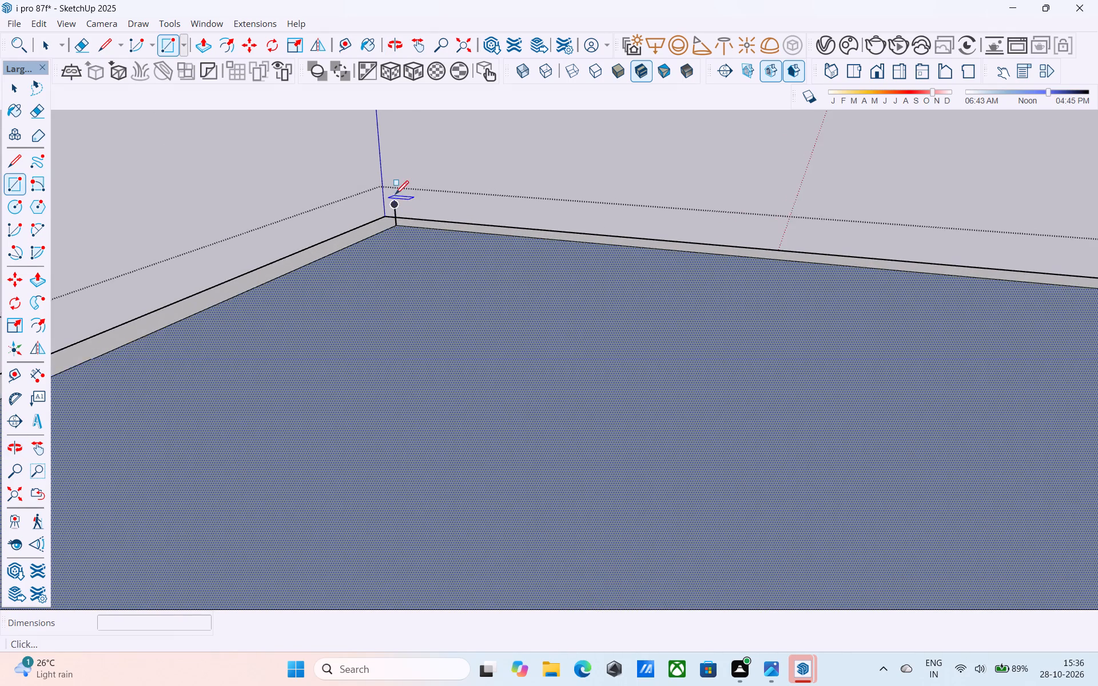
scroll(395, 196, "up", 2)
left_click(399, 206)
scroll(397, 209, "down", 10)
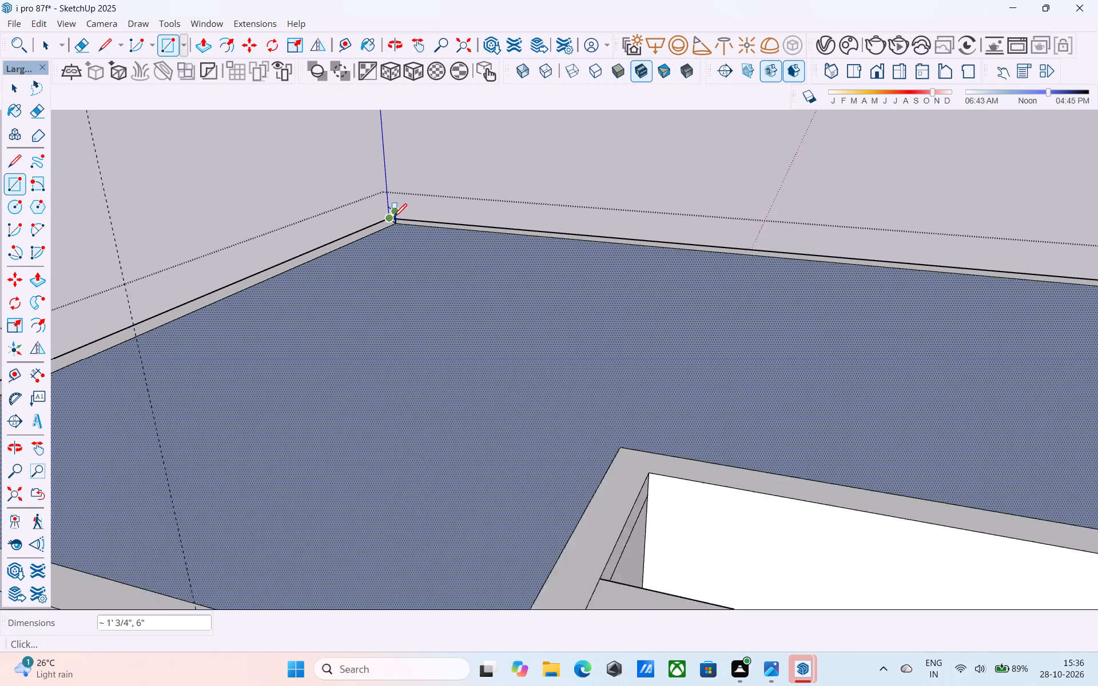
scroll(393, 218, "down", 2)
scroll(393, 220, "up", 1)
scroll(393, 220, "down", 4)
left_click(423, 350)
Draw a 6" vertical edge from the raised rectangle's outer front corner down to the roof face, closing the adjoining sides.
middle_click_drag(424, 349, 456, 349)
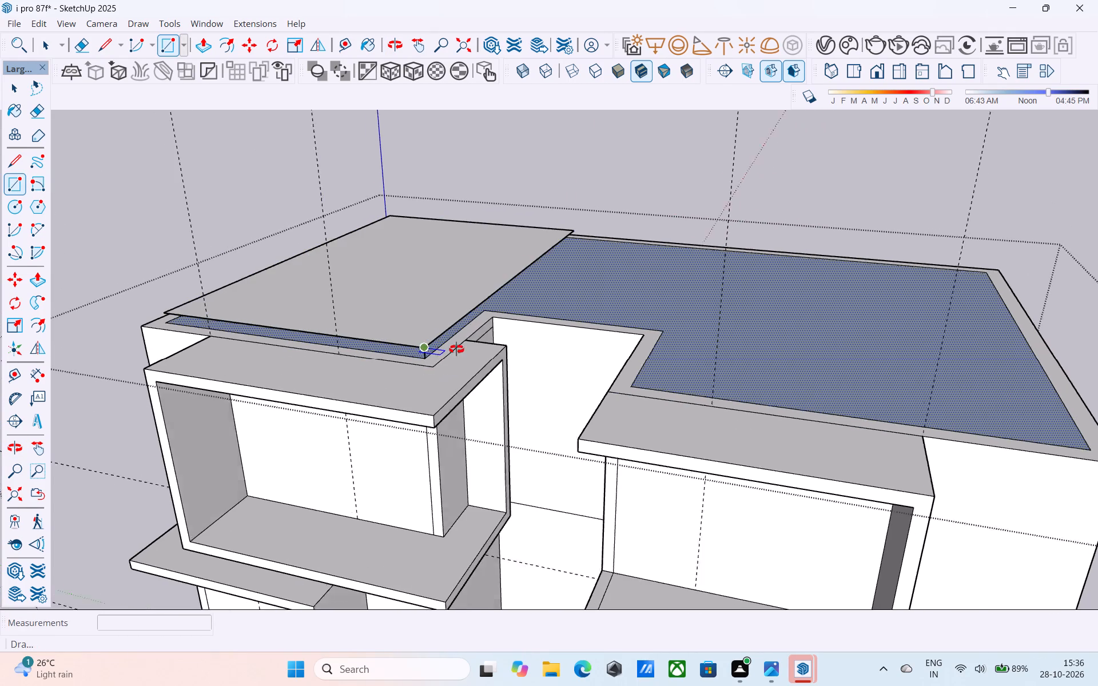
middle_click_drag(456, 349, 811, 321)
middle_click_drag(525, 405, 526, 394, "shift")
key("l")
scroll(516, 404, "up", 5)
left_click(500, 405)
left_click(495, 390)
Draw a 6" vertical edge from the raised rectangle's remaining back corner down to the roof edge.
scroll(622, 385, "down", 6)
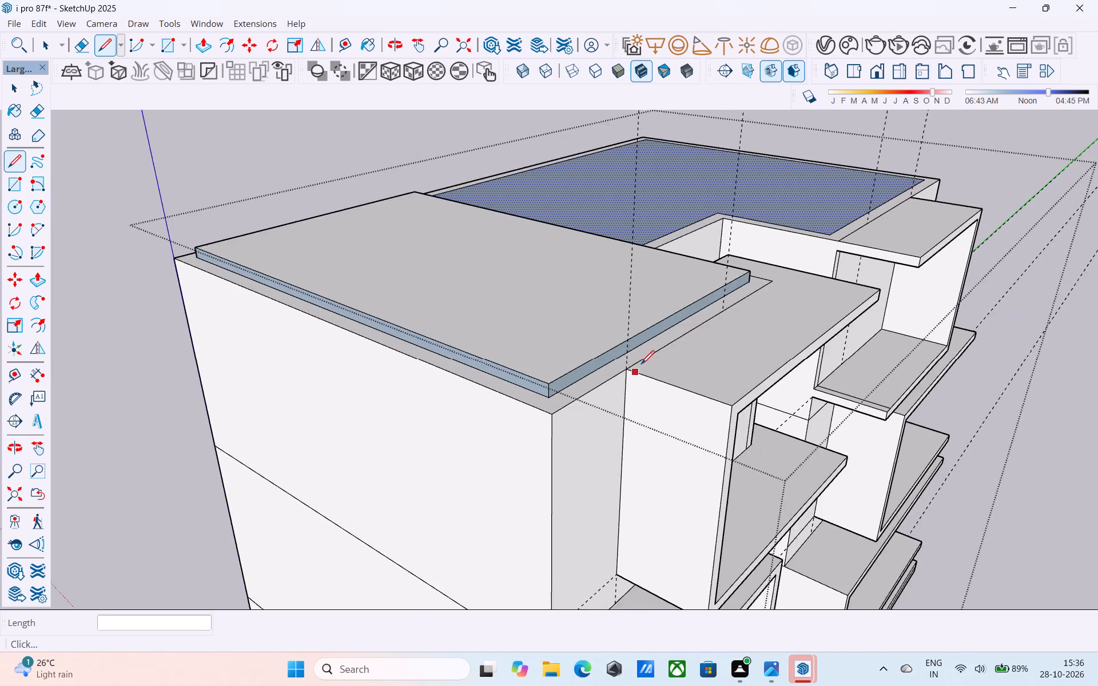
scroll(641, 365, "down", 3)
middle_click_drag(424, 341, 1097, 374)
middle_click_drag(425, 362, 556, 362)
scroll(597, 349, "up", 9)
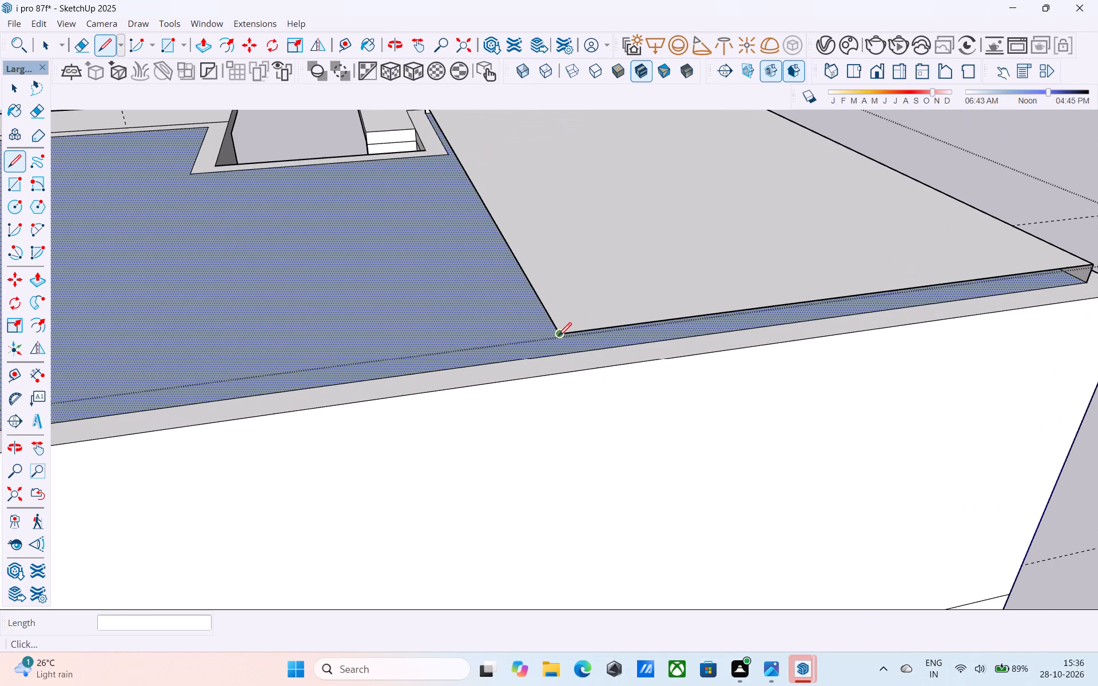
left_click(558, 337)
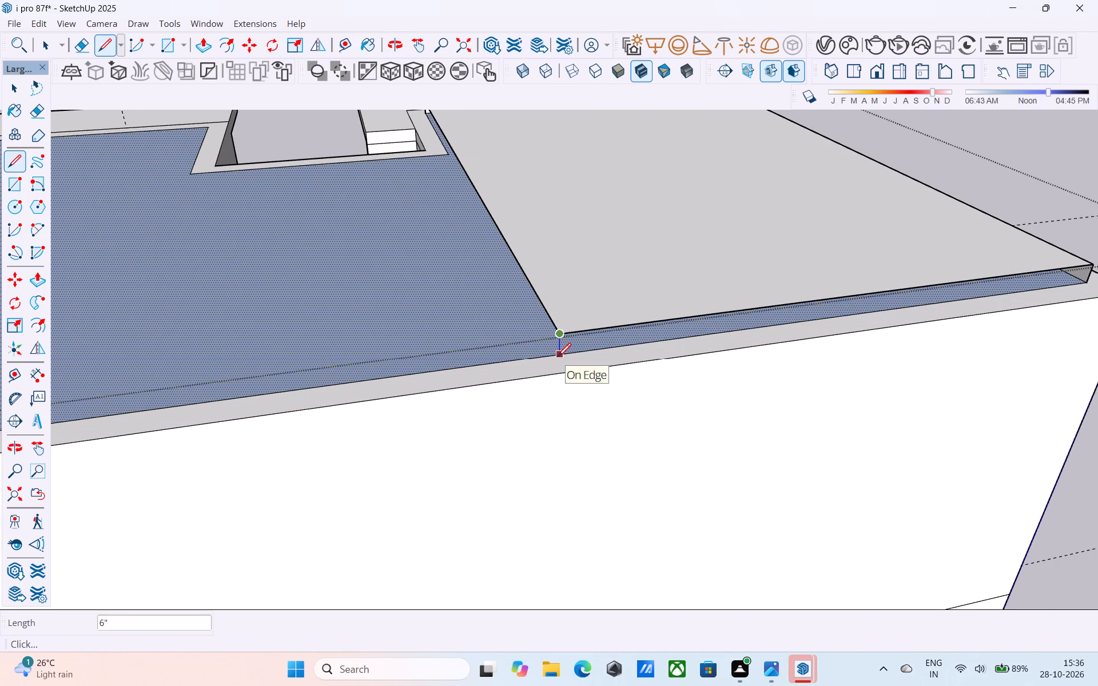
left_click(558, 358)
Draw a 15' 3" line on the roof face beneath the raised rectangle's inner side, ending at the recess corner.
scroll(558, 356, "down", 1)
middle_click_drag(558, 356, 578, 348)
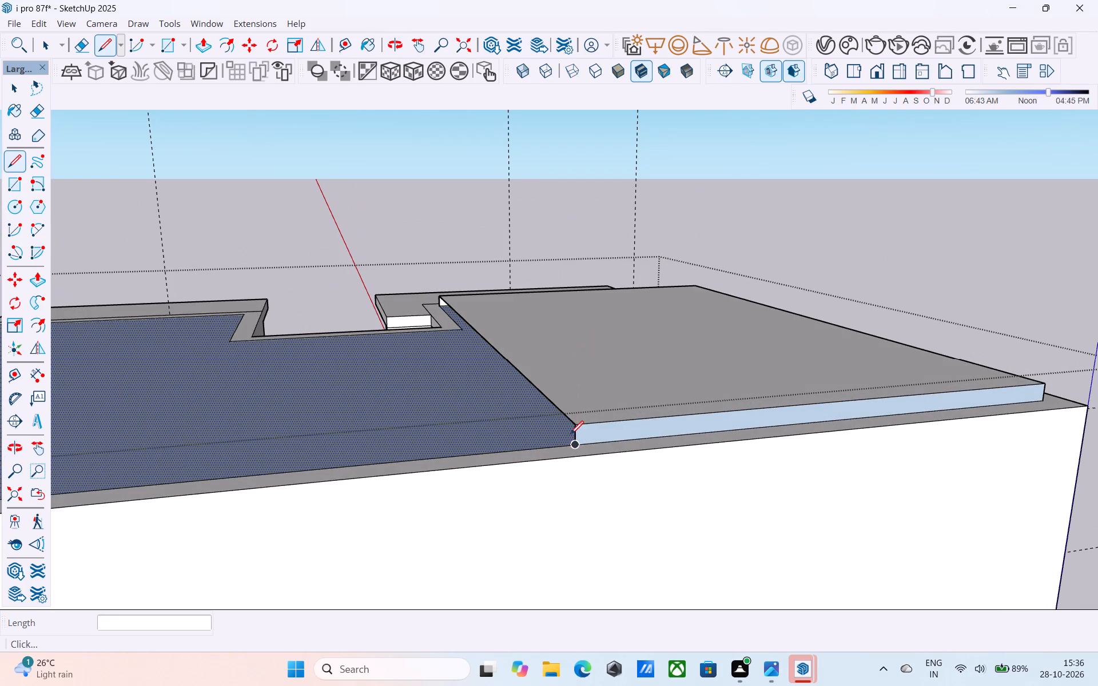
left_click(574, 448)
left_click(464, 331)
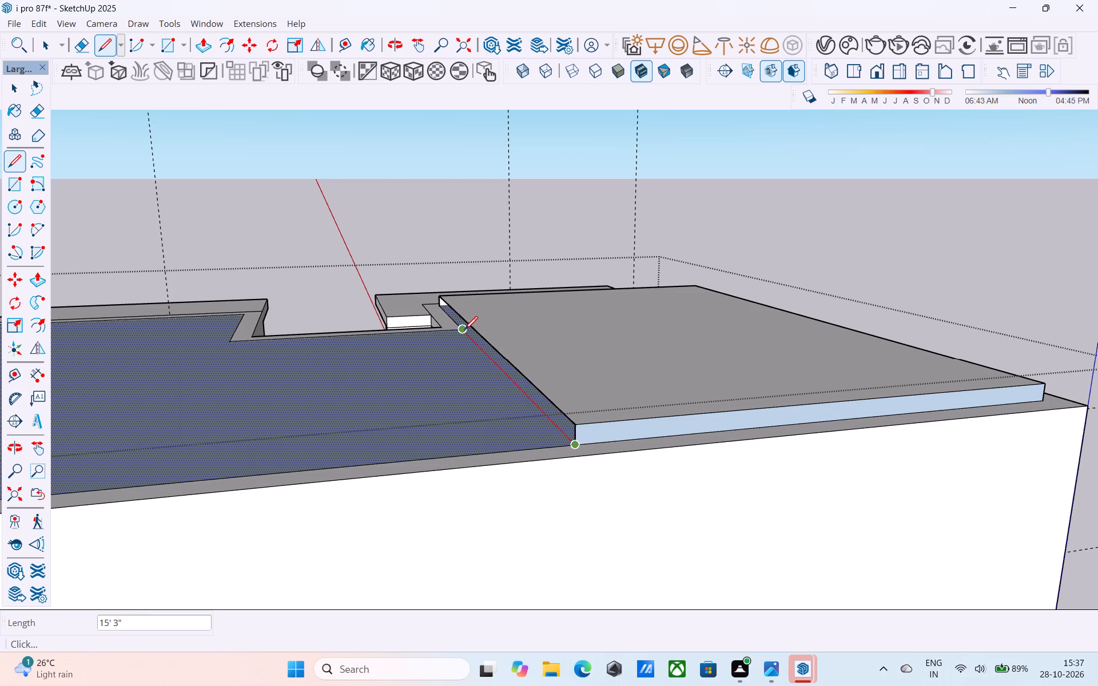
Reverse the face of the raised slab's outer front side and the face of its inner side above the open roof.
middle_click_drag(461, 337, 448, 329)
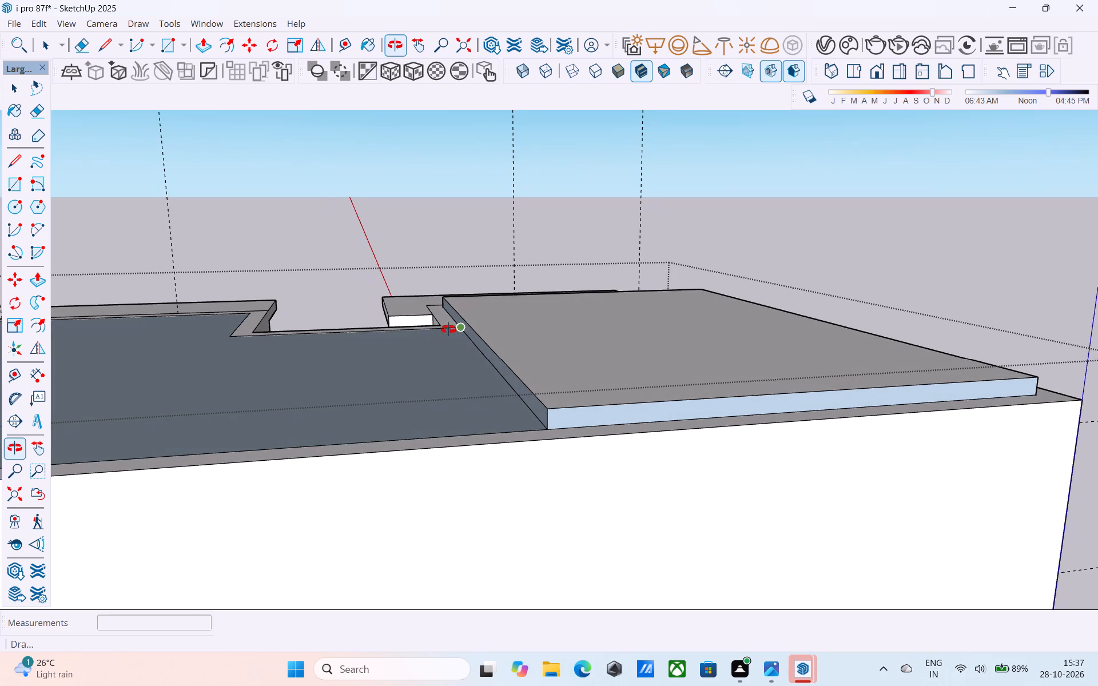
middle_click_drag(448, 329, 451, 331)
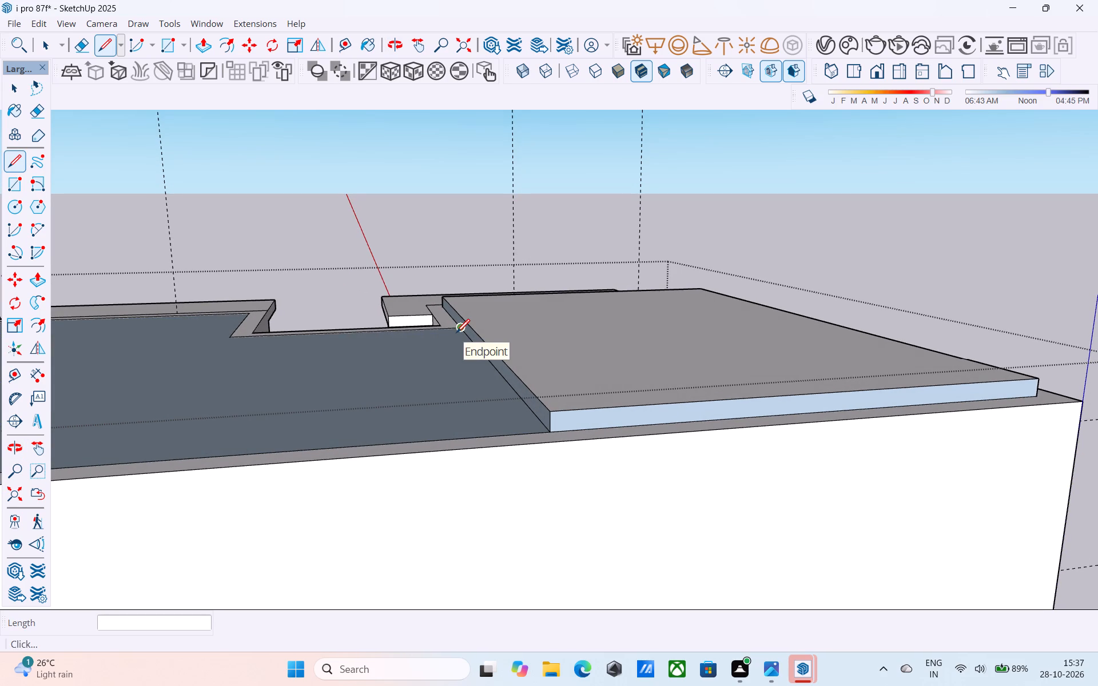
key("space")
scroll(456, 333, "down", 9)
middle_click_drag(466, 353, 577, 361)
scroll(563, 376, "up", 11)
left_click(542, 363)
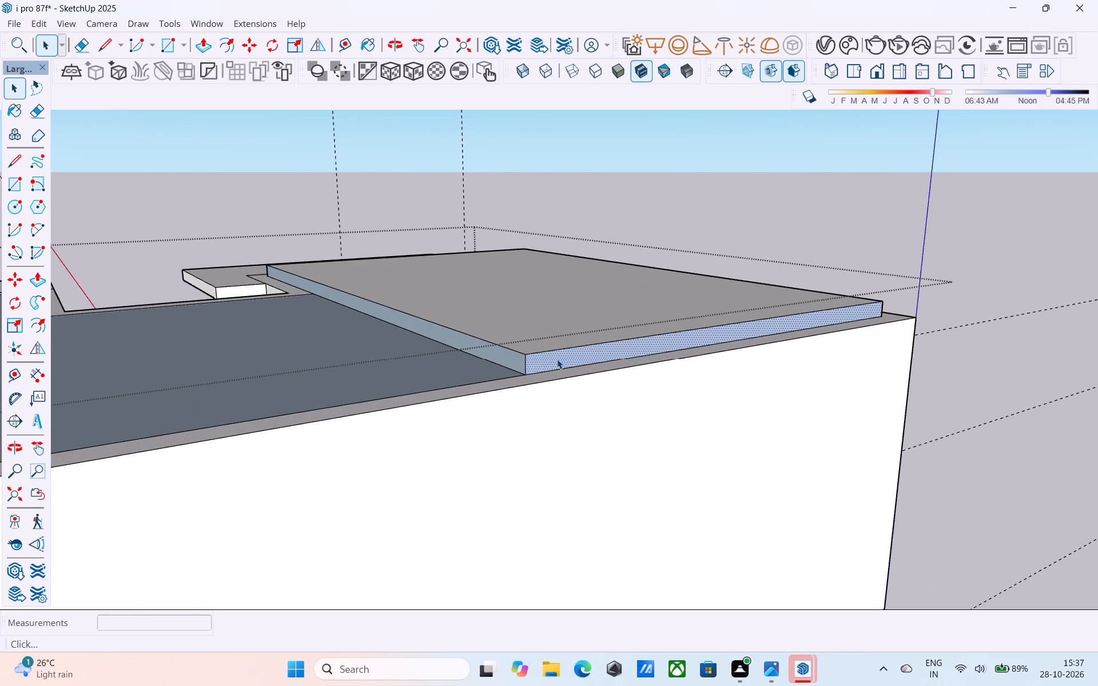
right_click(557, 359)
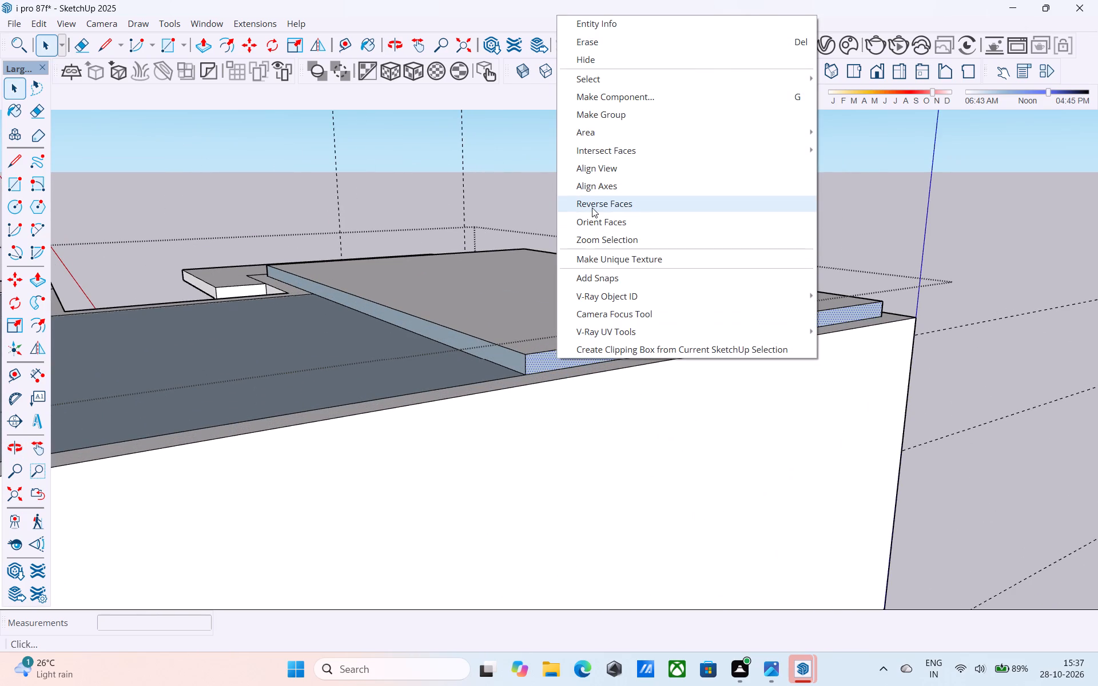
left_click(592, 208)
left_click(520, 356)
right_click(520, 356)
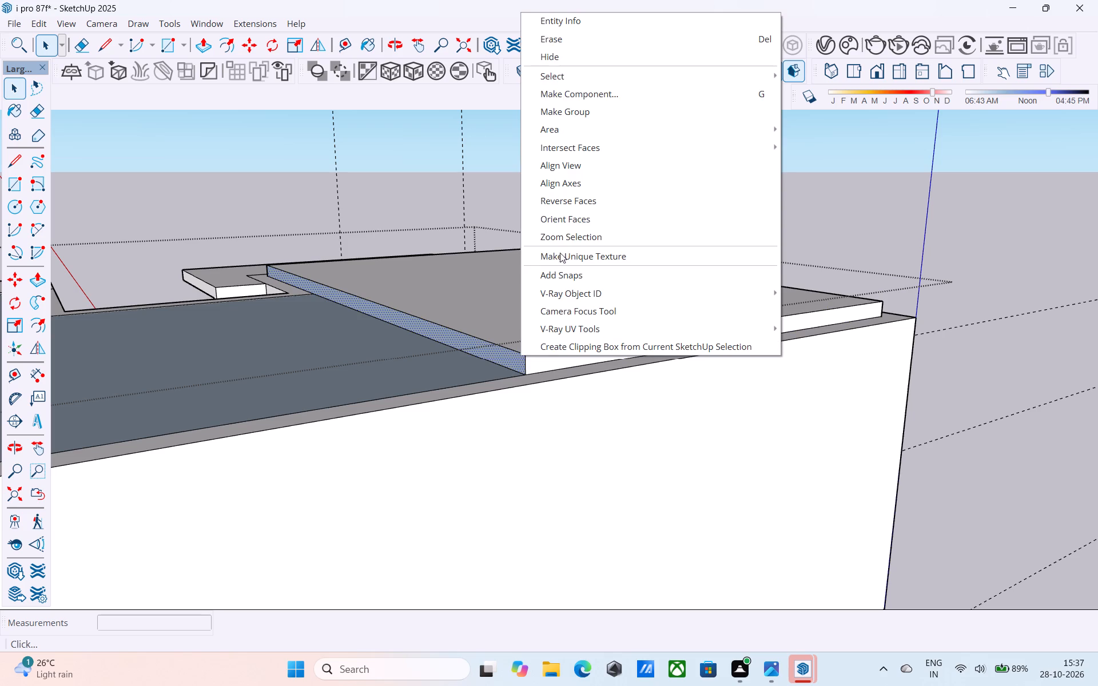
left_click(579, 202)
Reverse the faces of the raised slab's two remaining sides, including the one above the balcony block.
scroll(602, 324, "down", 4)
middle_click_drag(598, 326, 815, 329)
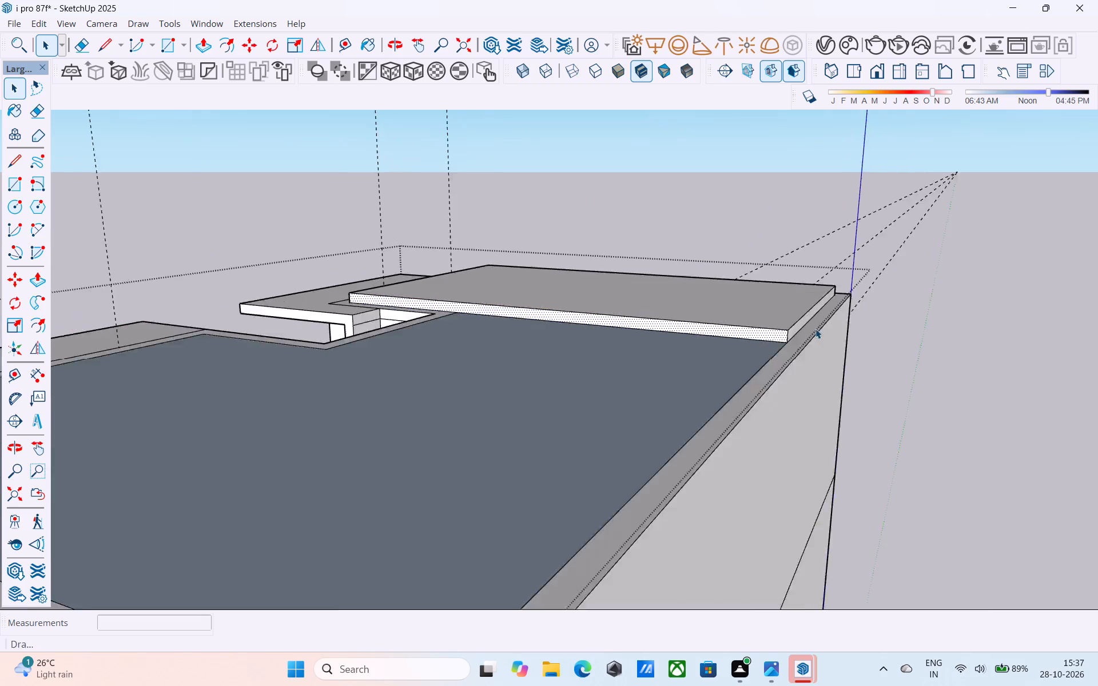
middle_click_drag(815, 329, 815, 328)
middle_click_drag(576, 329, 750, 329)
middle_click_drag(580, 342, 753, 342)
scroll(543, 251, "down", 4)
middle_click_drag(503, 256, 889, 315)
middle_click_drag(430, 328, 467, 294)
scroll(431, 285, "up", 15)
scroll(428, 252, "down", 1)
left_click(428, 252)
right_click(428, 252)
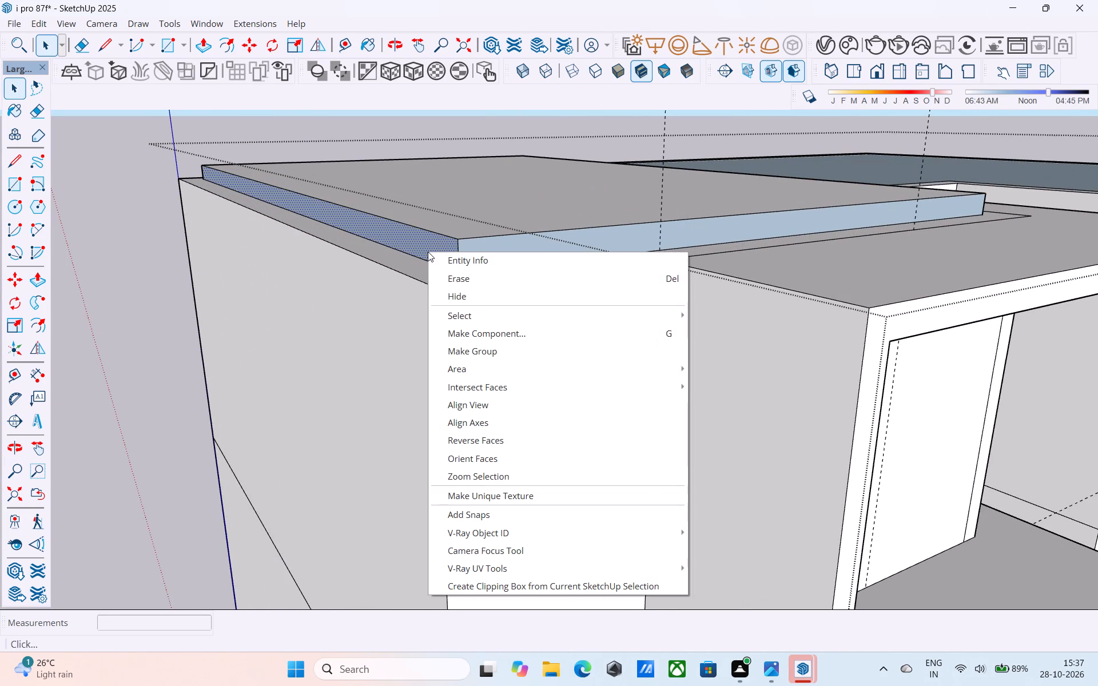
left_click(495, 444)
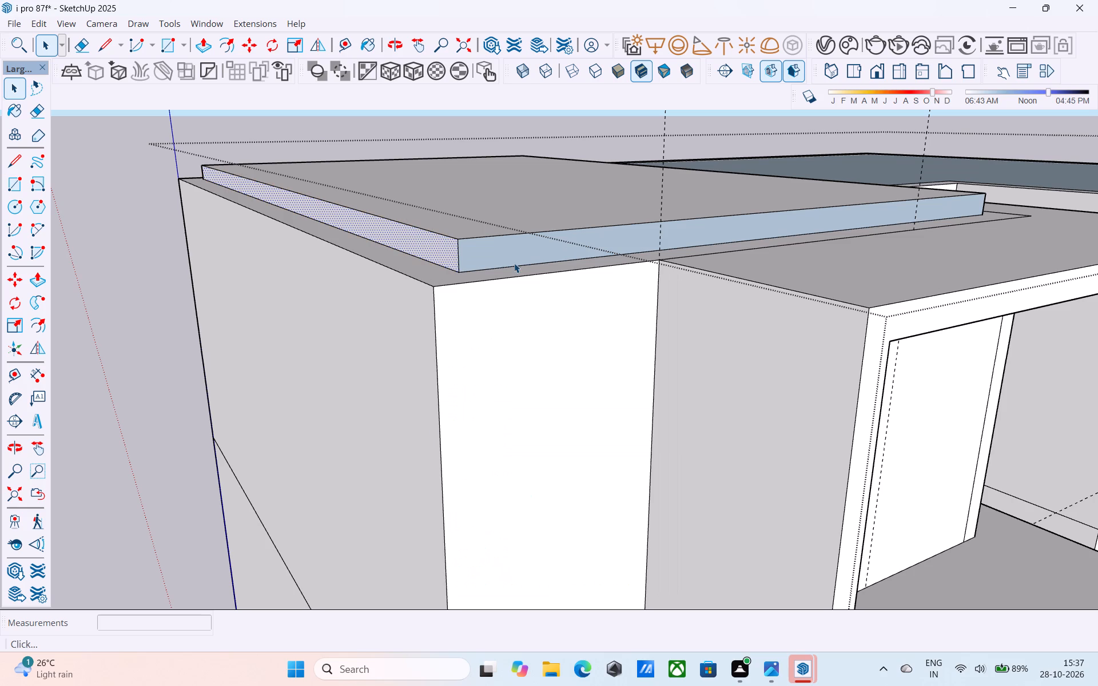
left_click(513, 254)
right_click(513, 254)
left_click(574, 442)
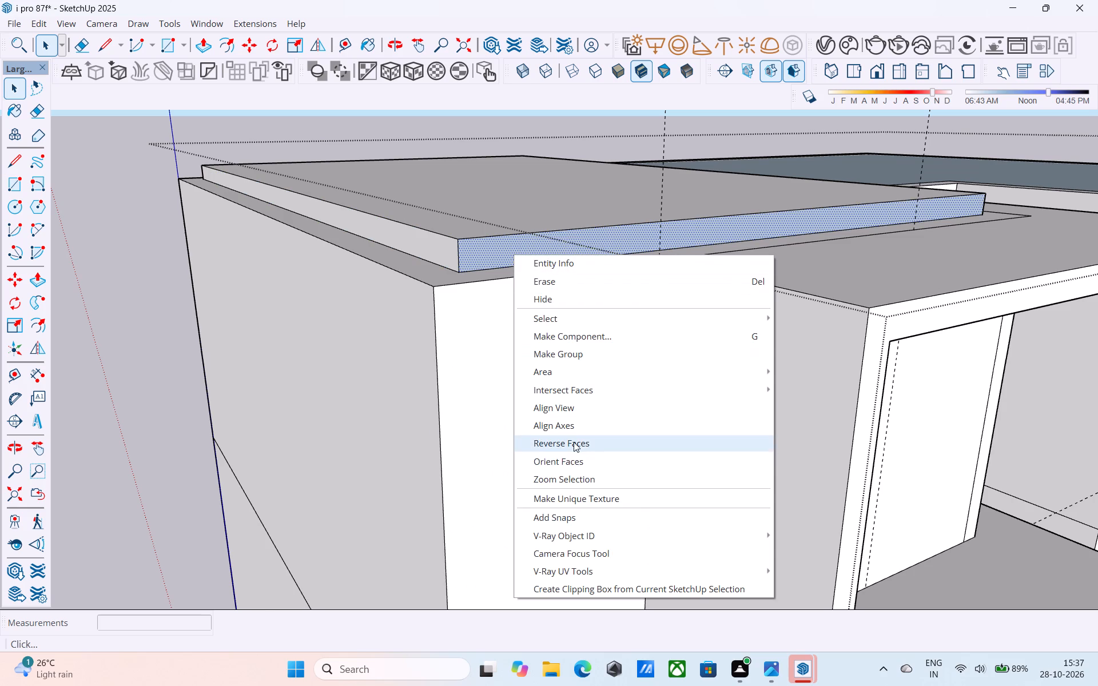
Examine the building and its roof from all around, including from underneath, for openings and face orientation.
scroll(361, 445, "down", 12)
middle_click_drag(759, 352, 0, 356)
middle_click_drag(345, 314, 457, 316)
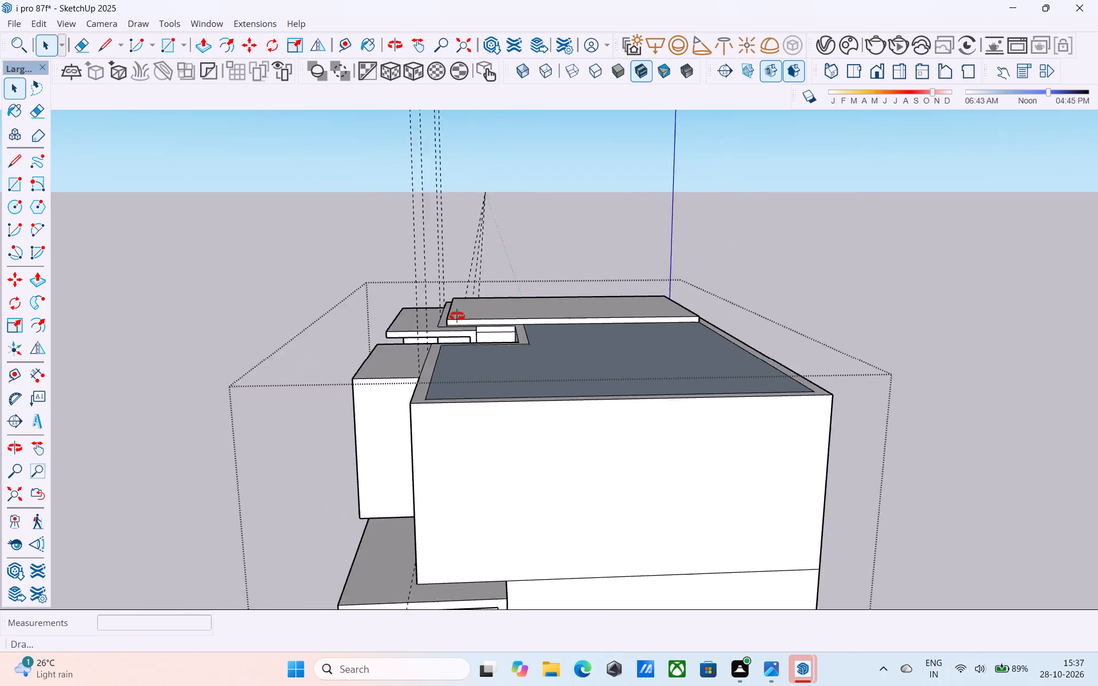
middle_click_drag(457, 316, 274, 334)
middle_click_drag(166, 322, 787, 220)
middle_click_drag(500, 296, 543, 162)
scroll(538, 154, "down", 5)
middle_click_drag(552, 304, 564, 165)
scroll(564, 165, "up", 6)
middle_click_drag(565, 169, 556, 220)
scroll(552, 215, "down", 3)
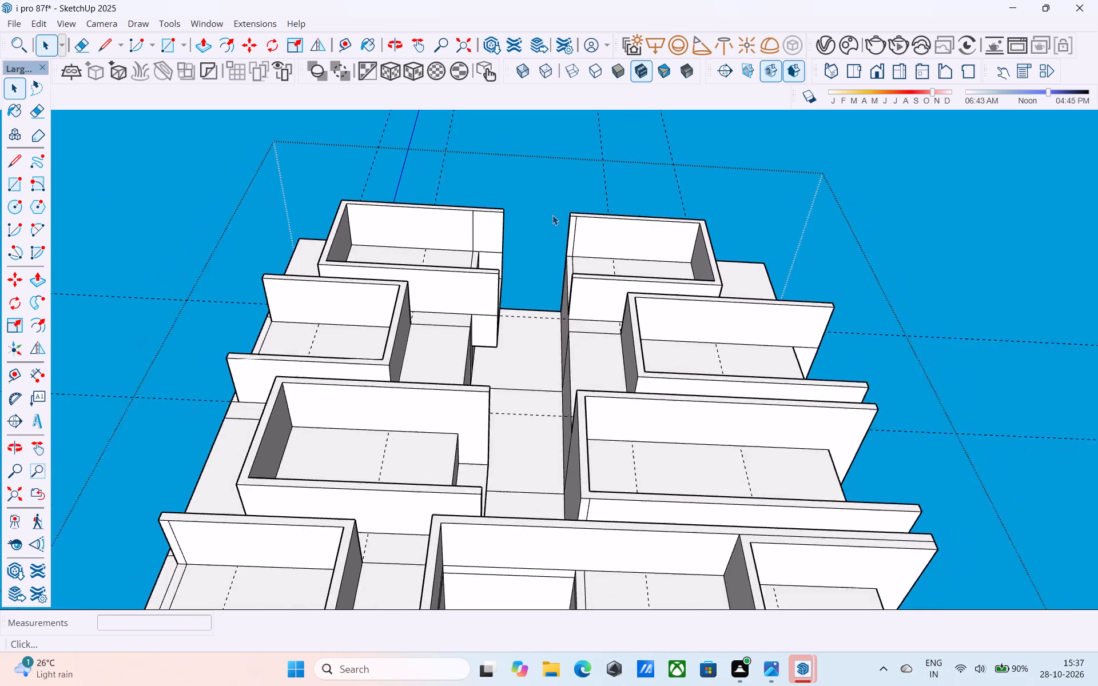
scroll(552, 215, "down", 1)
middle_click_drag(552, 220, 549, 243)
scroll(531, 201, "down", 2)
middle_click_drag(531, 201, 531, 213)
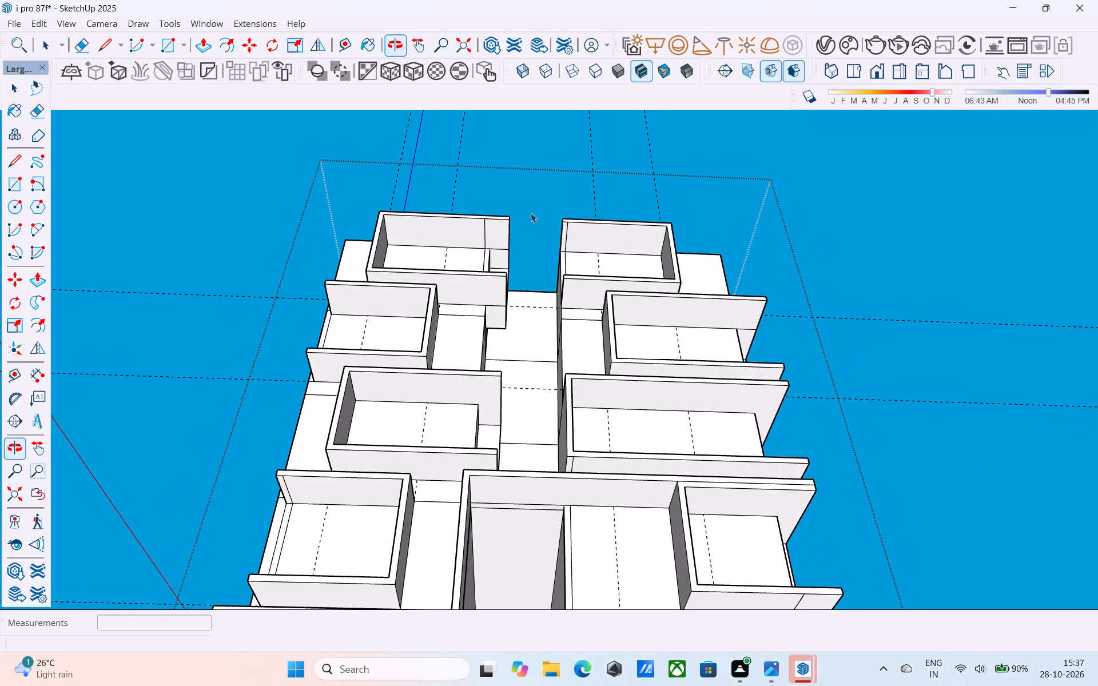
middle_click_drag(526, 219, 521, 206)
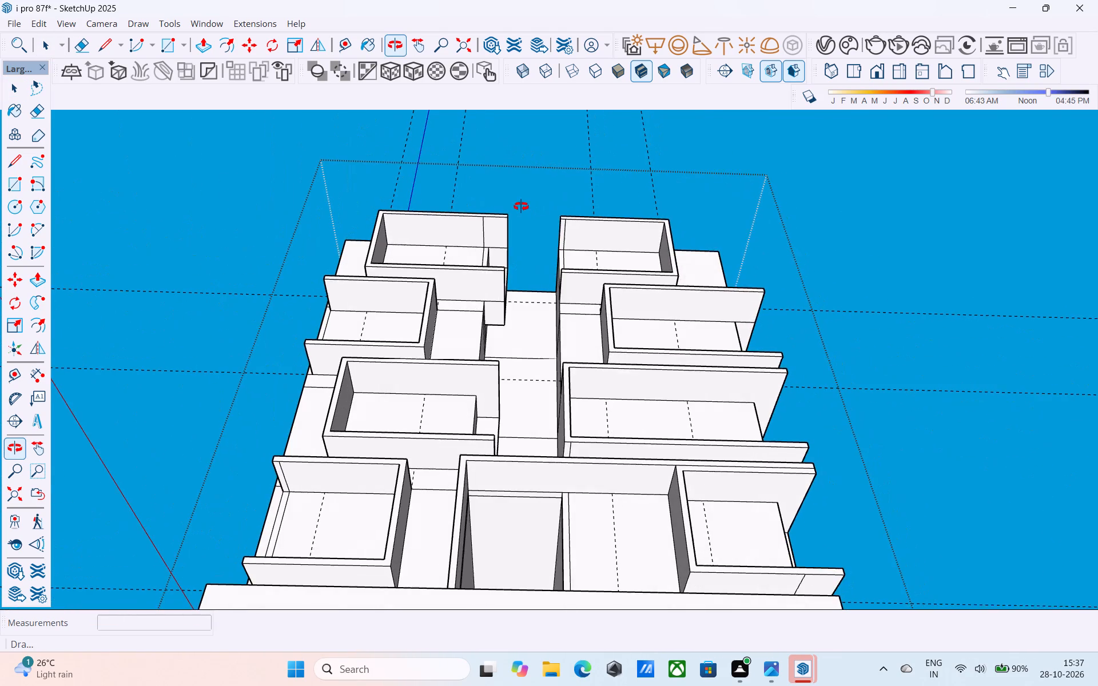
middle_click_drag(521, 206, 359, 589)
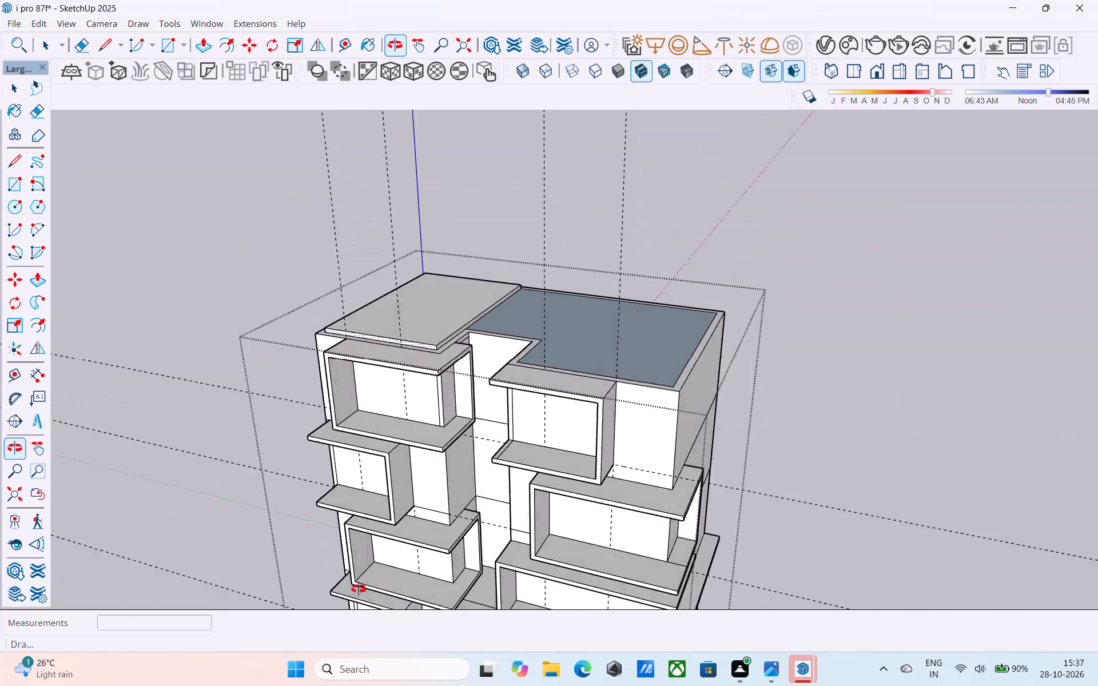
middle_click_drag(359, 589, 280, 604)
Push/Pull the raised slab's outer side 9" outward, flush with the building's long outer wall.
scroll(426, 427, "up", 4)
middle_click_drag(300, 256, 666, 264)
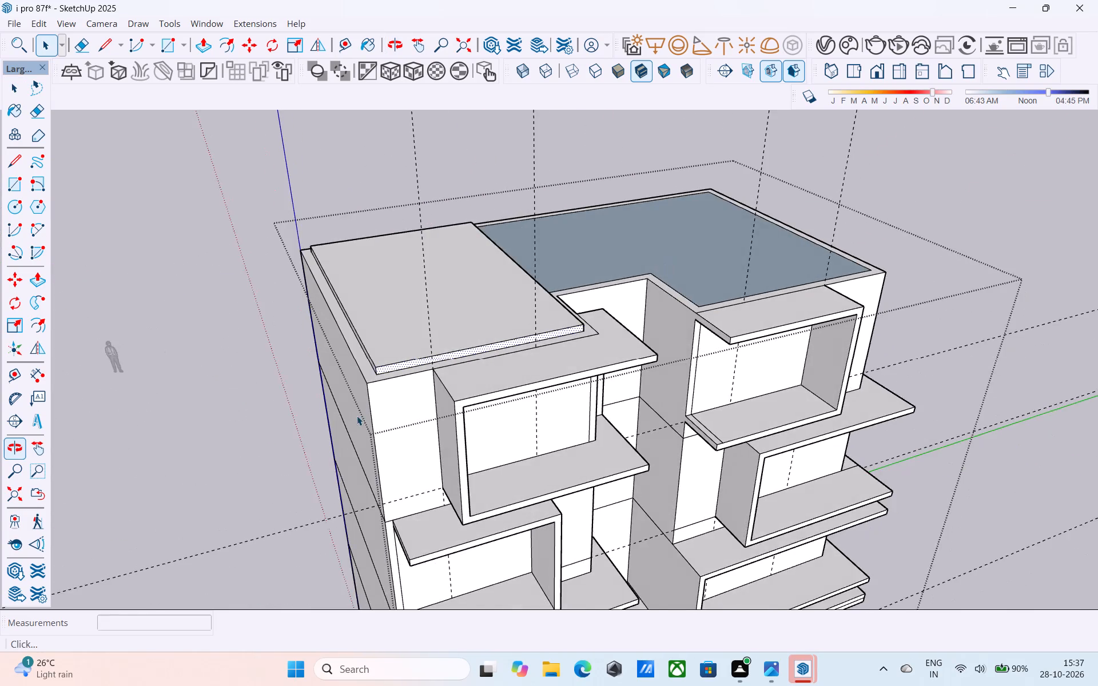
scroll(357, 416, "up", 8)
middle_click_drag(372, 370, 429, 345)
scroll(429, 345, "up", 4)
left_click(416, 332)
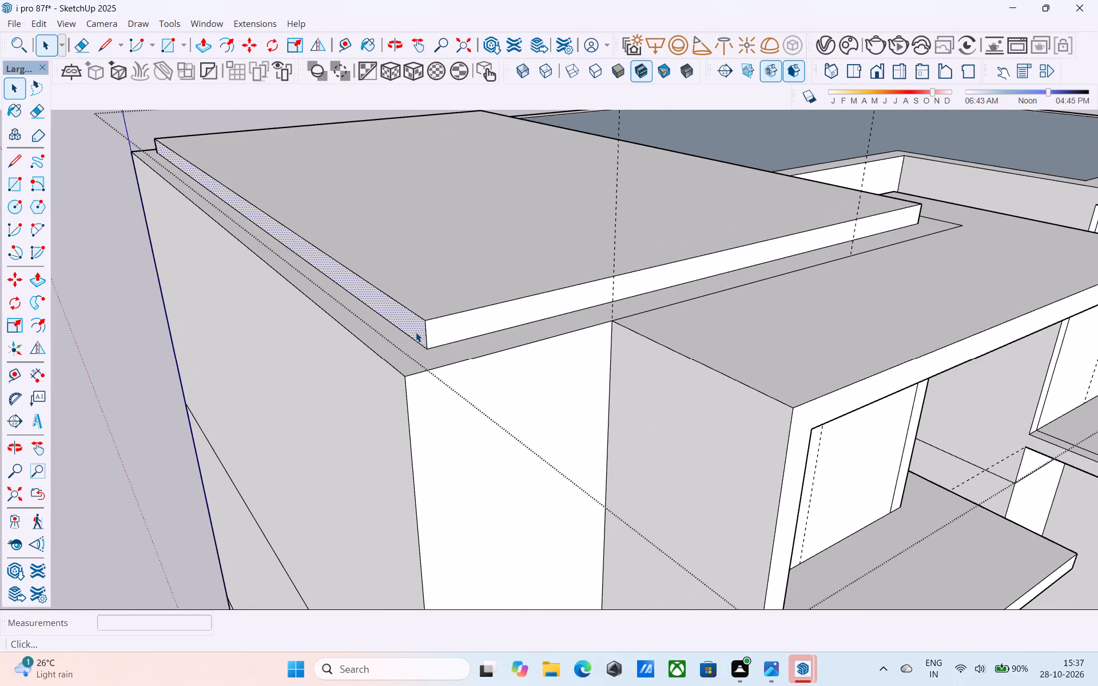
key("p")
left_click(416, 332)
left_click(390, 371)
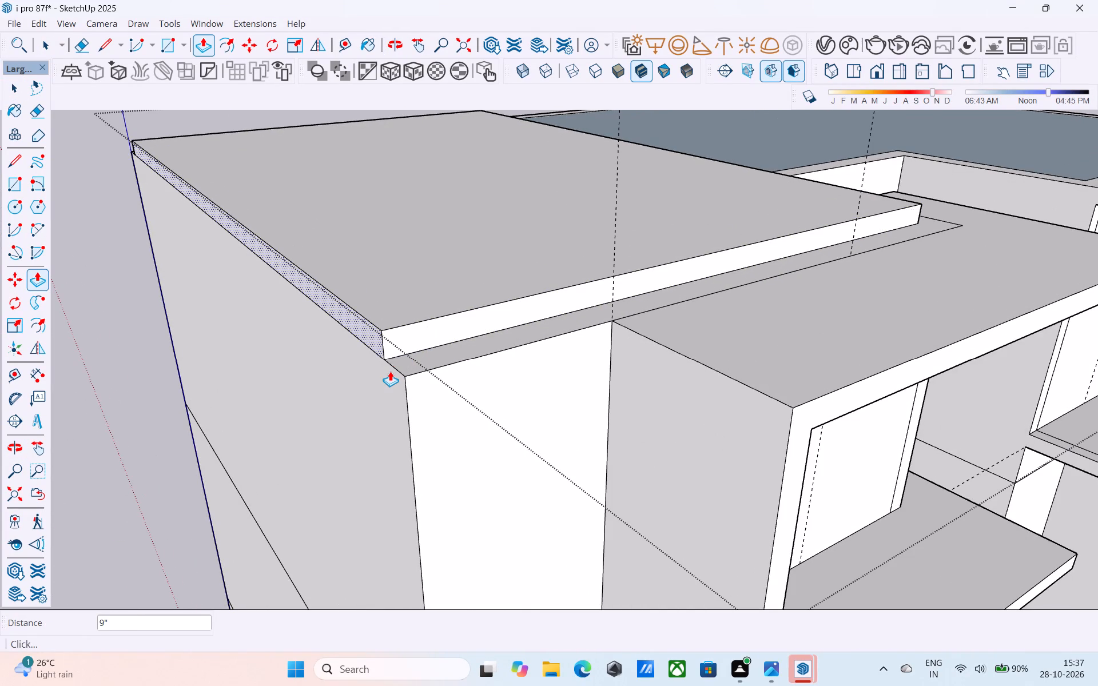
key("space")
Push/Pull the raised slab's side above the balcony block 9" outward, flush with the wall face below.
left_click(427, 332)
key("p")
left_click(427, 332)
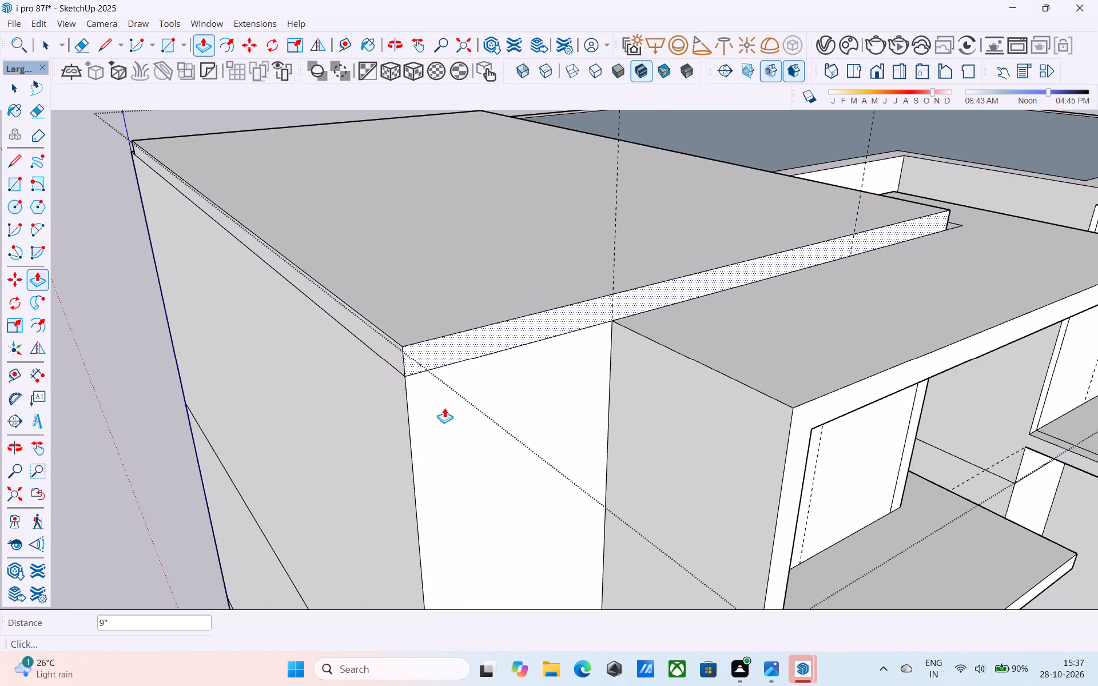
left_click(444, 408)
key("space")
Push/Pull the raised slab's inner side outward to line up with the recess wall edge.
scroll(444, 408, "down", 6)
middle_click_drag(444, 408, 434, 401)
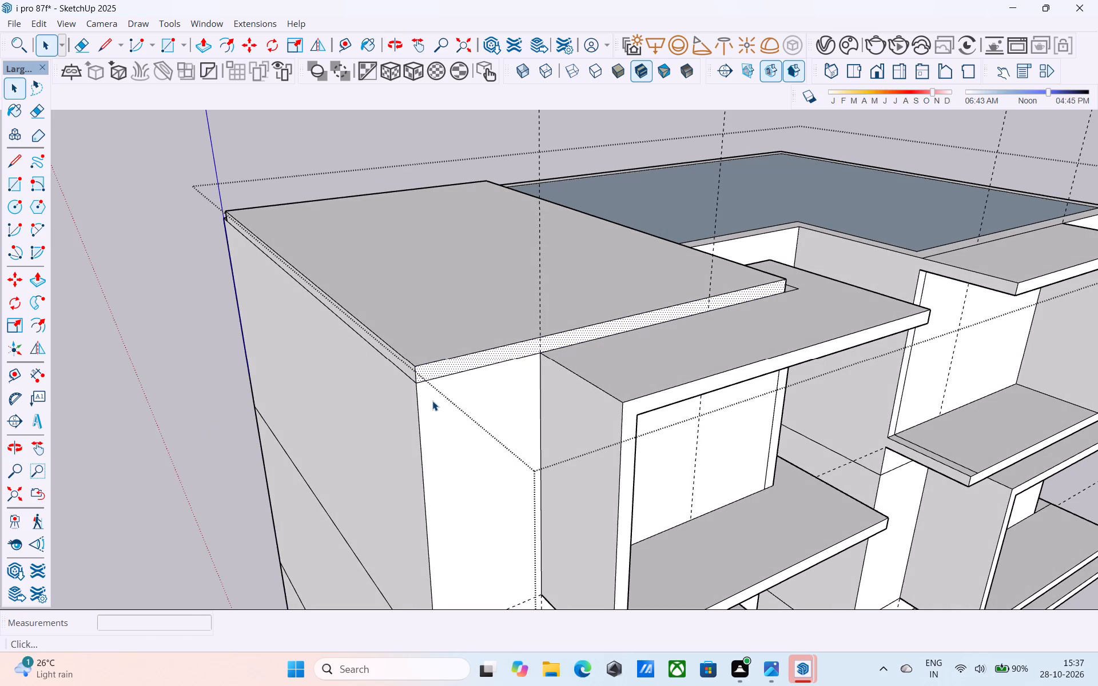
scroll(505, 439, "down", 4)
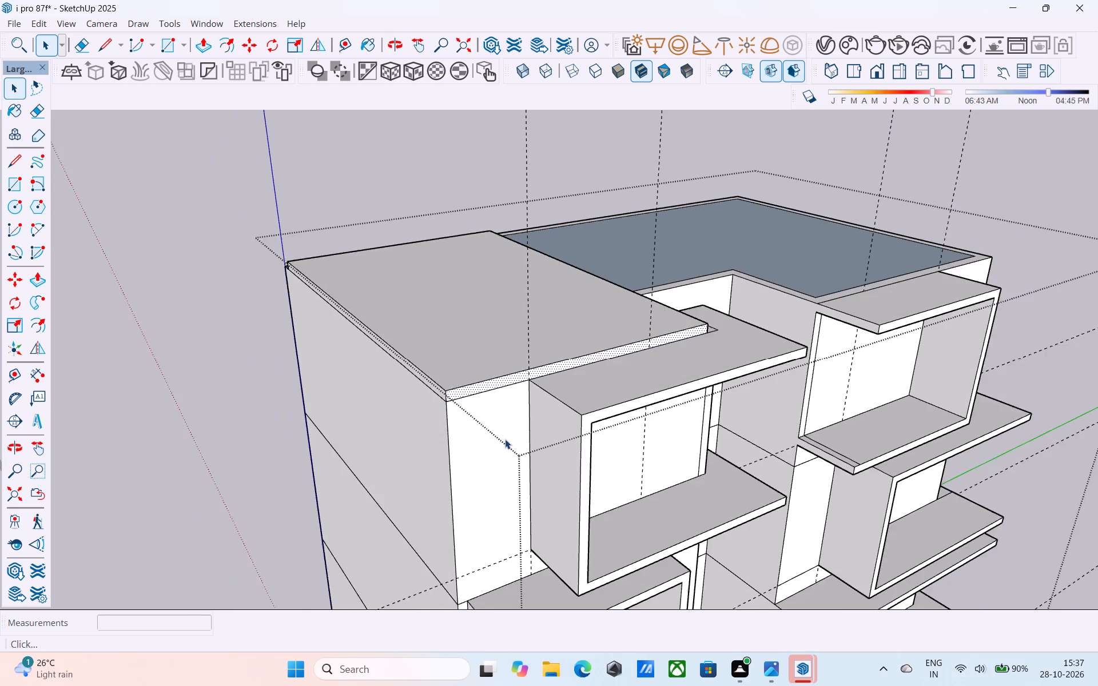
scroll(505, 439, "down", 1)
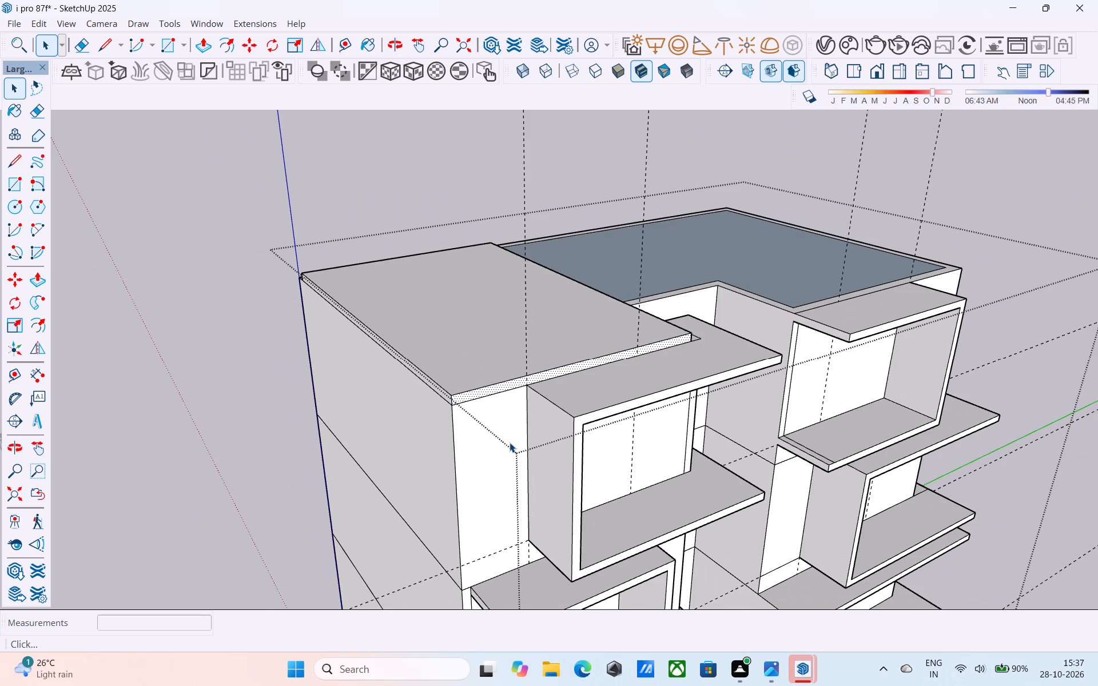
scroll(524, 442, "down", 3)
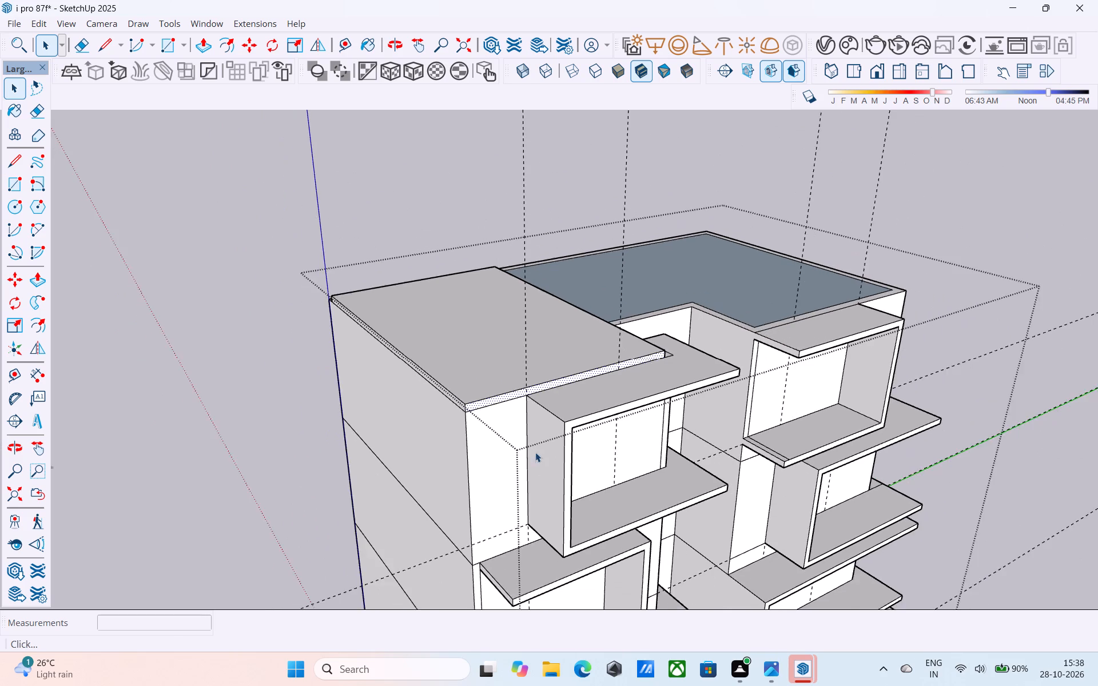
middle_click_drag(535, 452, 302, 440)
middle_click_drag(635, 359, 495, 287)
scroll(511, 300, "up", 8)
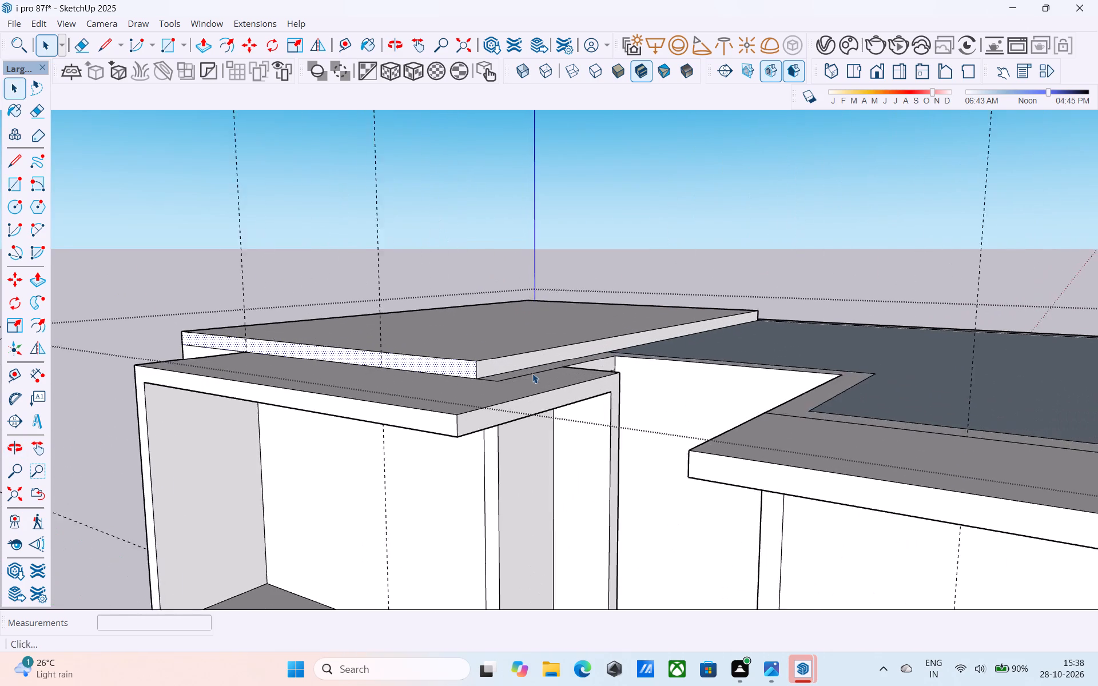
scroll(532, 373, "up", 5)
left_click(531, 360)
scroll(580, 349, "up", 1)
middle_click_drag(580, 348, 455, 366)
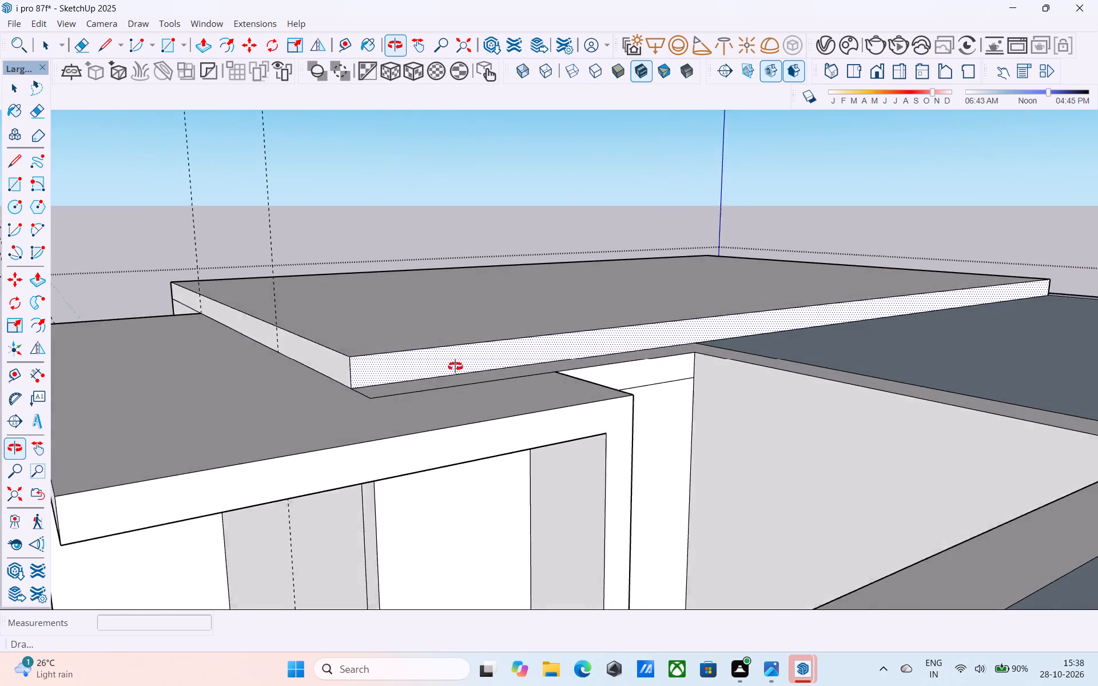
middle_click_drag(455, 366, 415, 375)
key("p")
scroll(575, 349, "up", 2)
left_click(580, 345)
left_click(587, 370)
Draw a vertical line across the slab's inner side at the recess corner, splitting the side face in two.
scroll(587, 370, "down", 2)
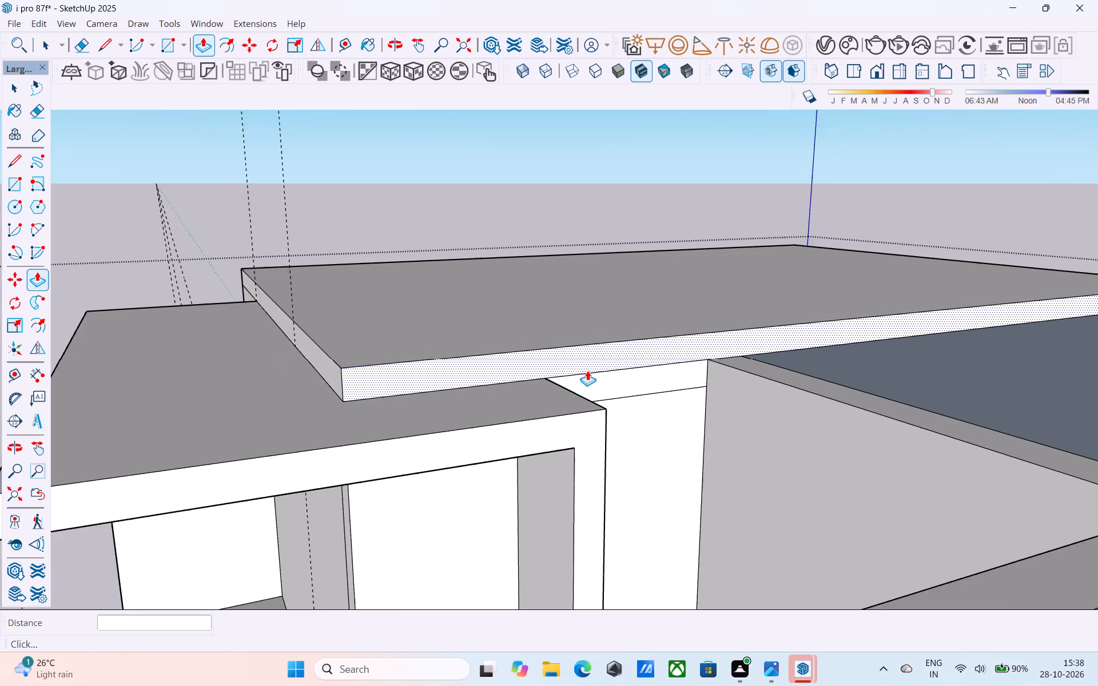
scroll(587, 370, "down", 6)
middle_click_drag(589, 373, 567, 362)
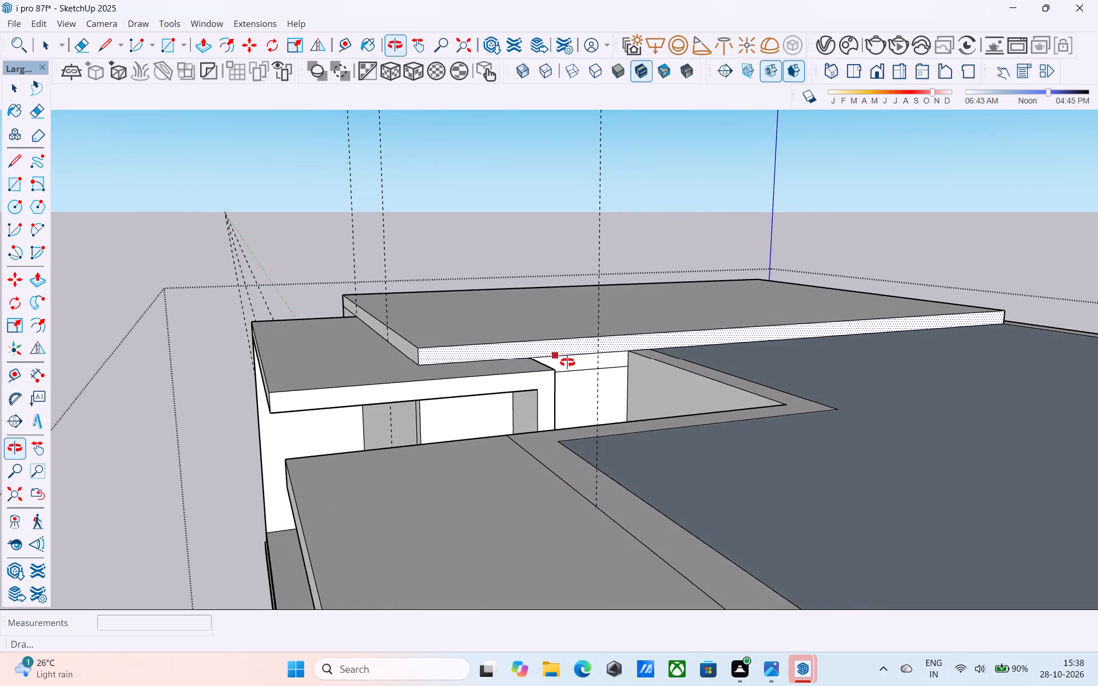
middle_click_drag(567, 362, 499, 380)
key("l")
scroll(539, 378, "up", 6)
left_click(519, 378)
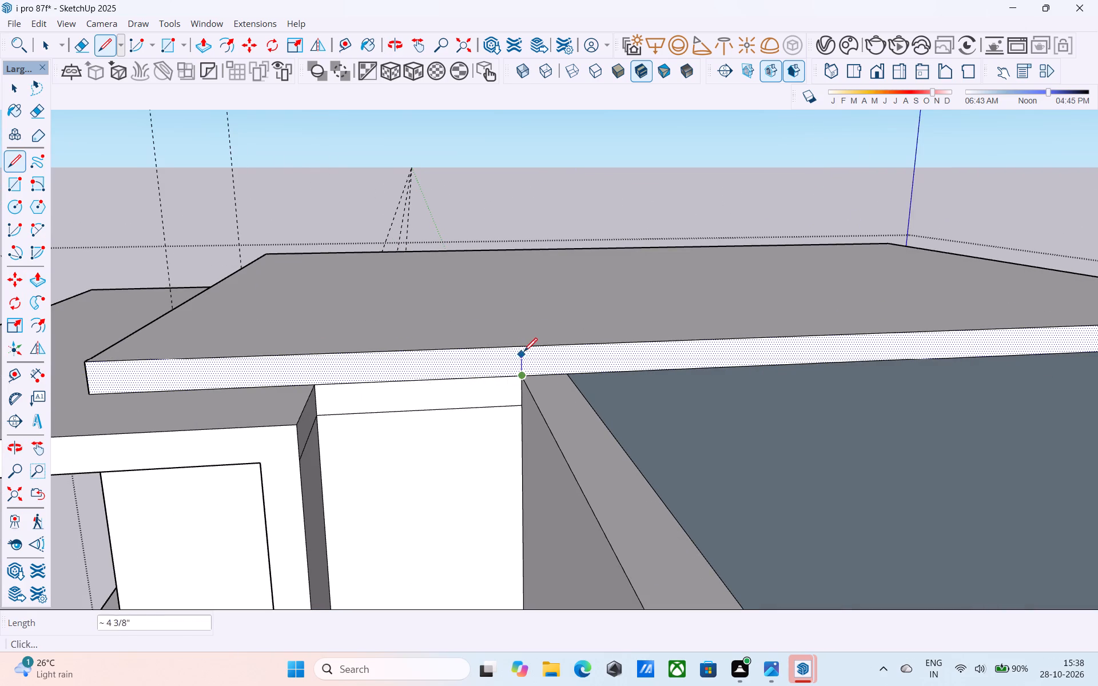
left_click(525, 350)
scroll(528, 338, "down", 5)
key("space")
Push/Pull the split side portion beyond the recess corner 8' 3" along the recess to its far end.
left_click(538, 349)
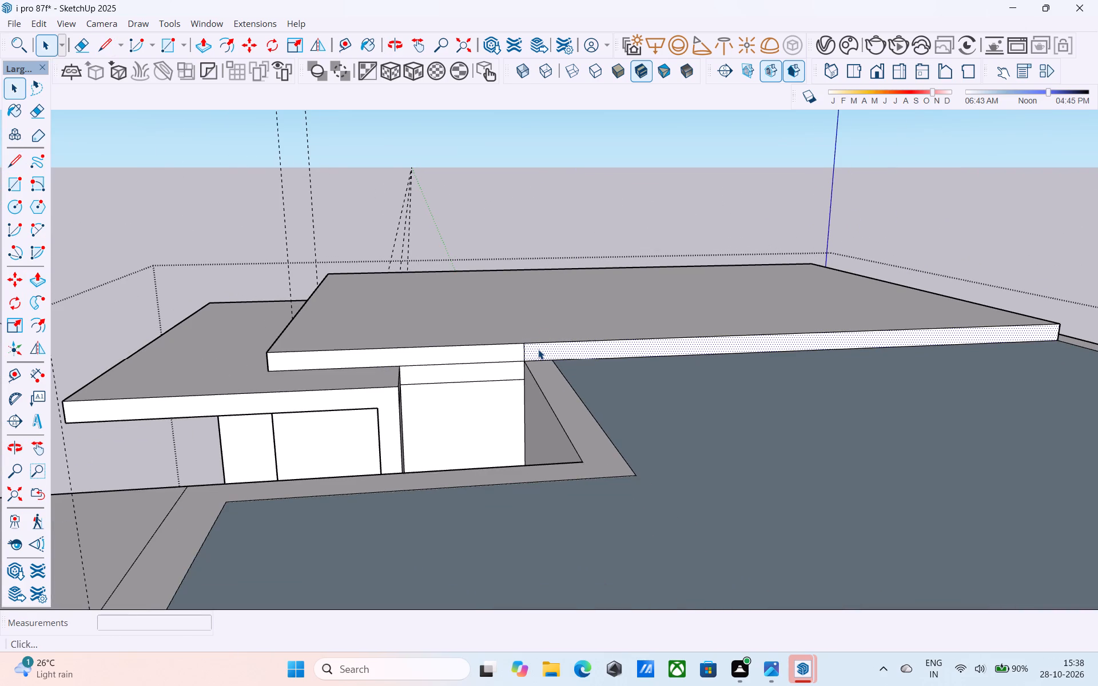
key("p")
left_click(538, 349)
scroll(579, 417, "down", 4)
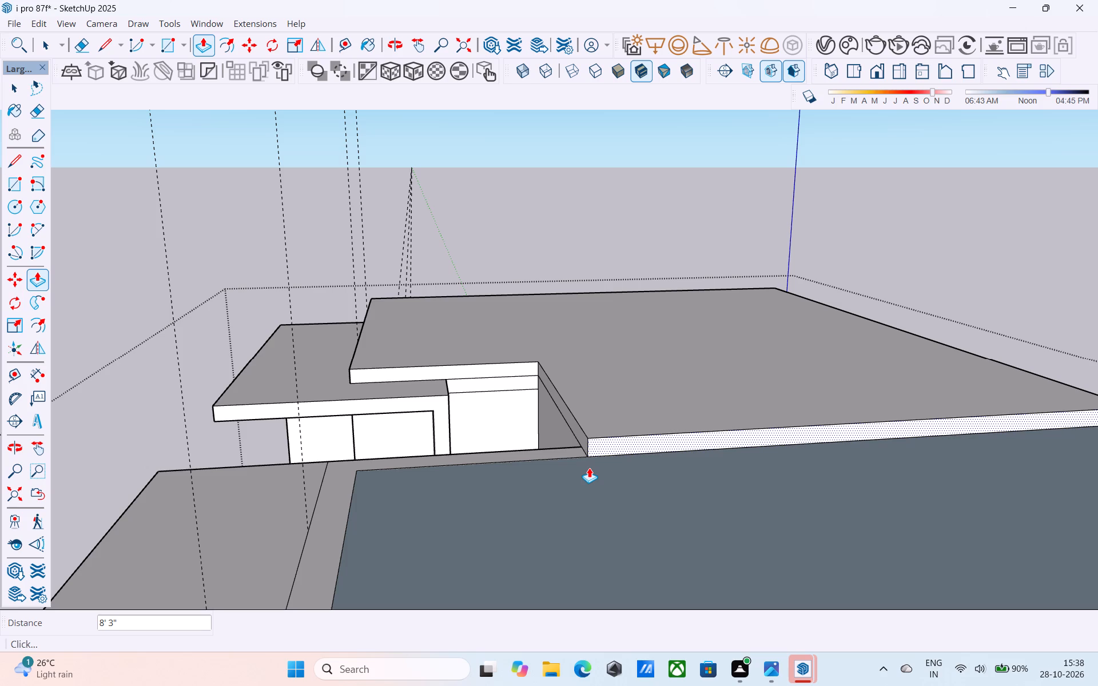
left_click(589, 468)
Push/Pull the raised slab's side across the open roof area and a further 9", flush with the outer side wall.
middle_click_drag(589, 468, 996, 478)
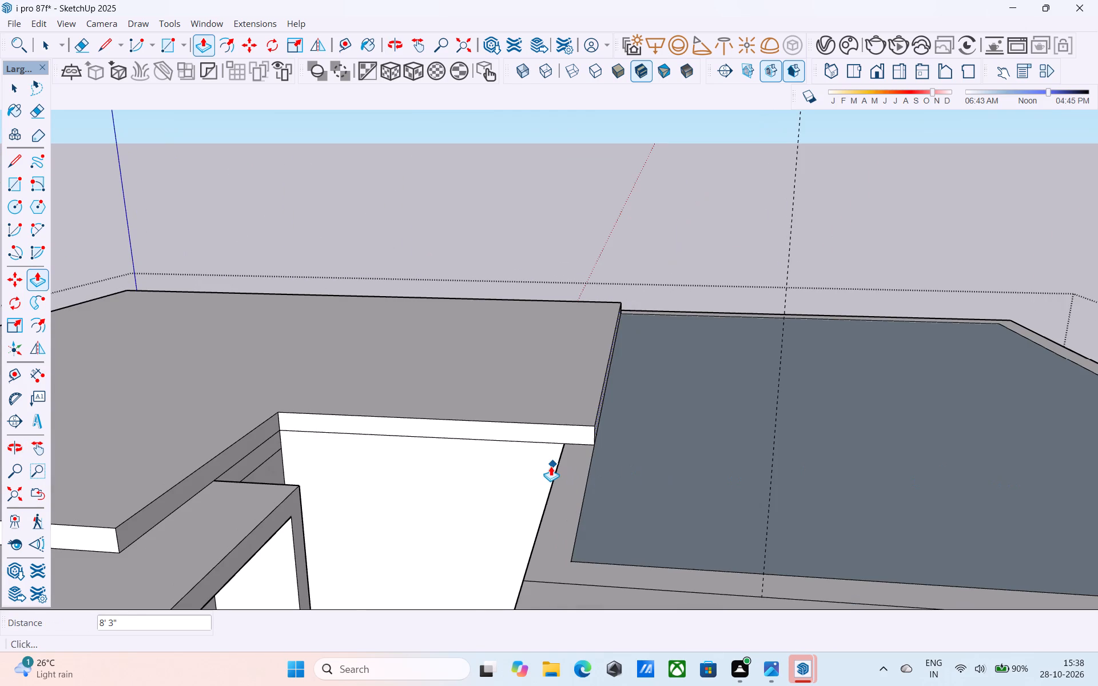
middle_click_drag(551, 466, 549, 449)
key("space")
key("l")
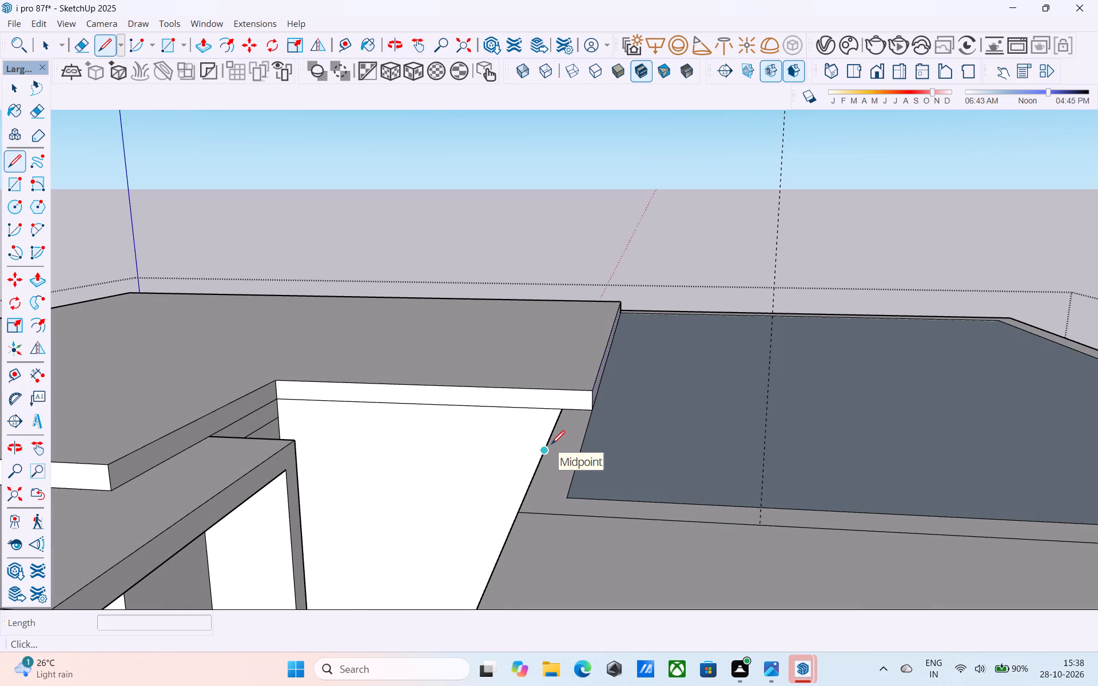
middle_click_drag(551, 445, 552, 442)
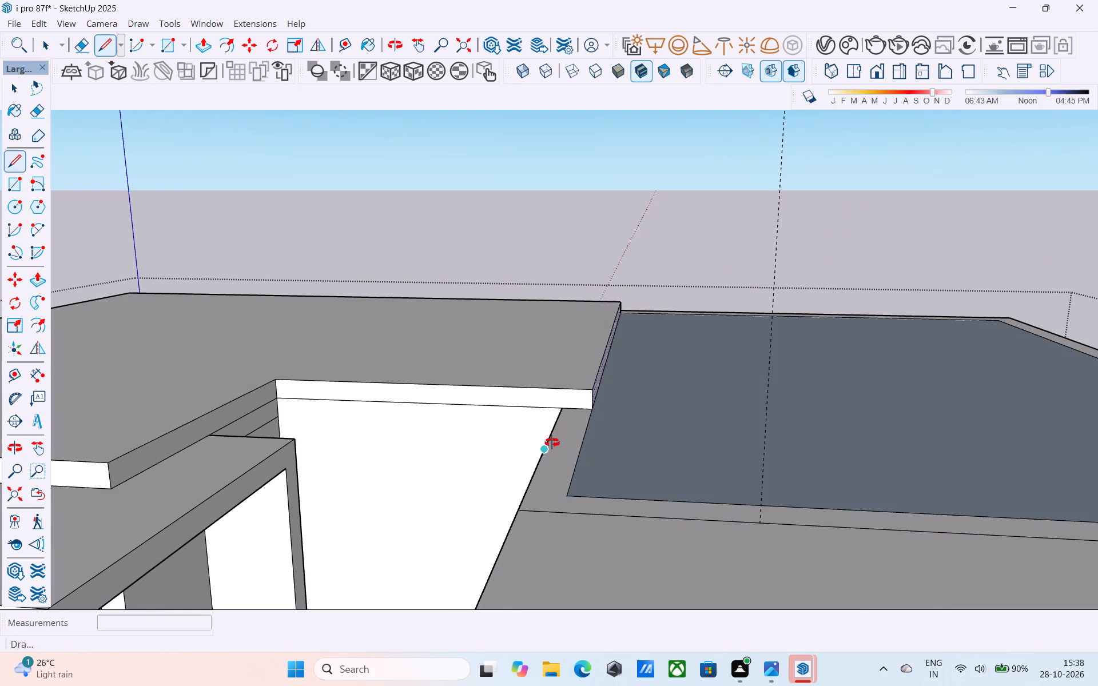
middle_click_drag(552, 442, 491, 438)
scroll(589, 421, "down", 4)
middle_click_drag(576, 428, 460, 436)
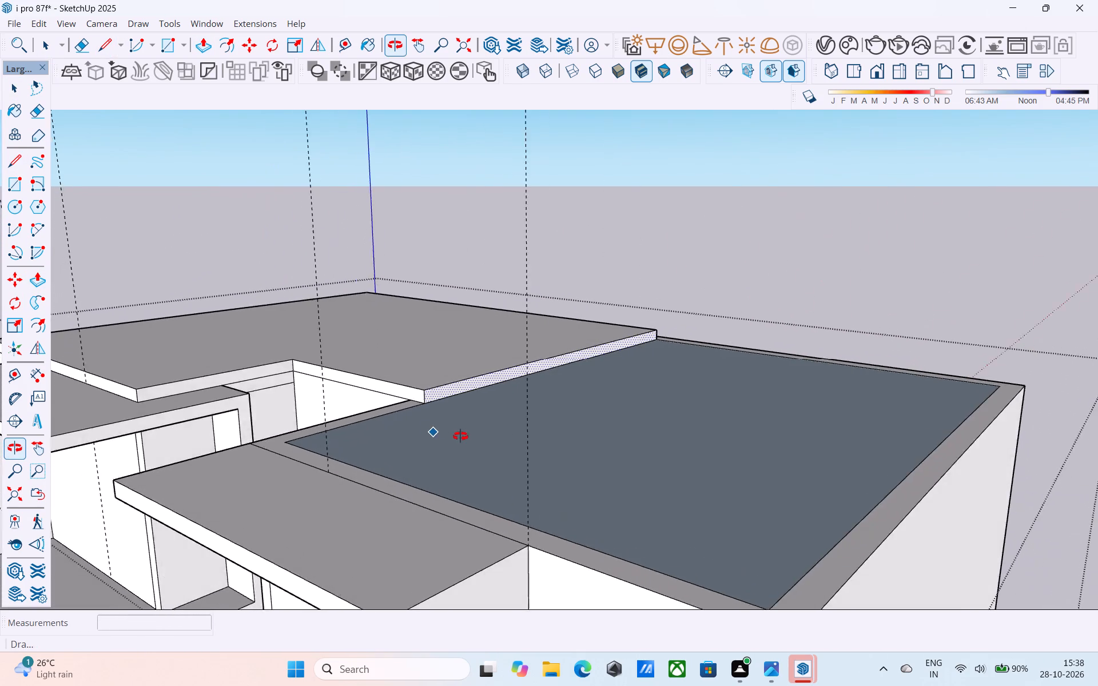
middle_click_drag(460, 436, 401, 420)
key("space")
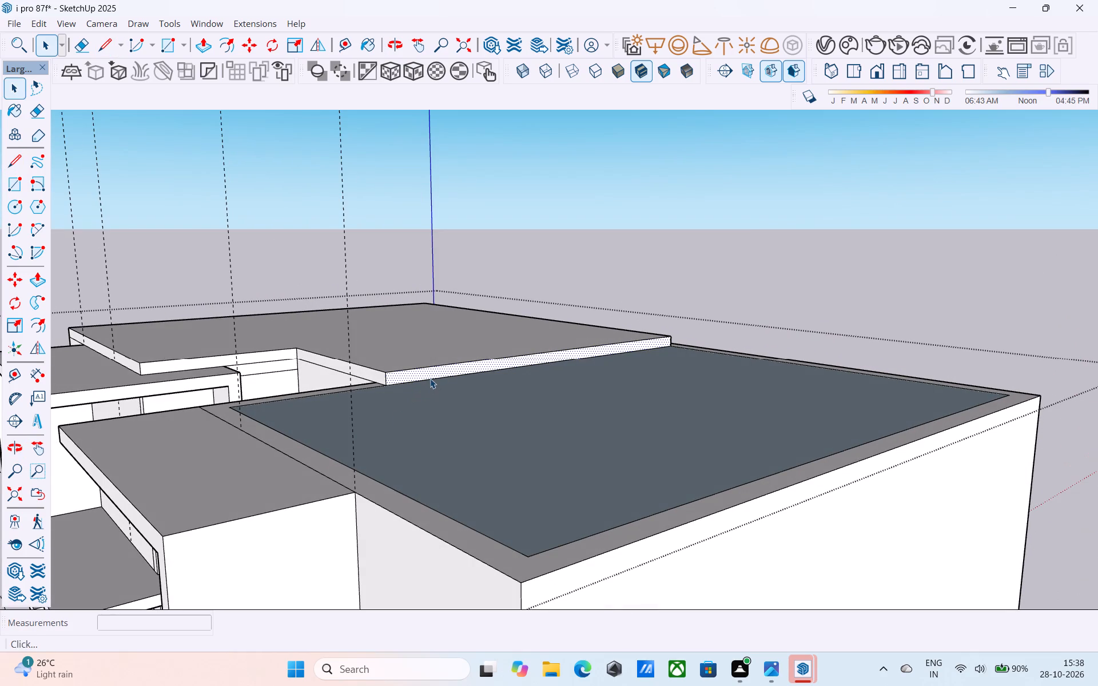
key("p")
left_click(427, 371)
scroll(434, 374, "down", 3)
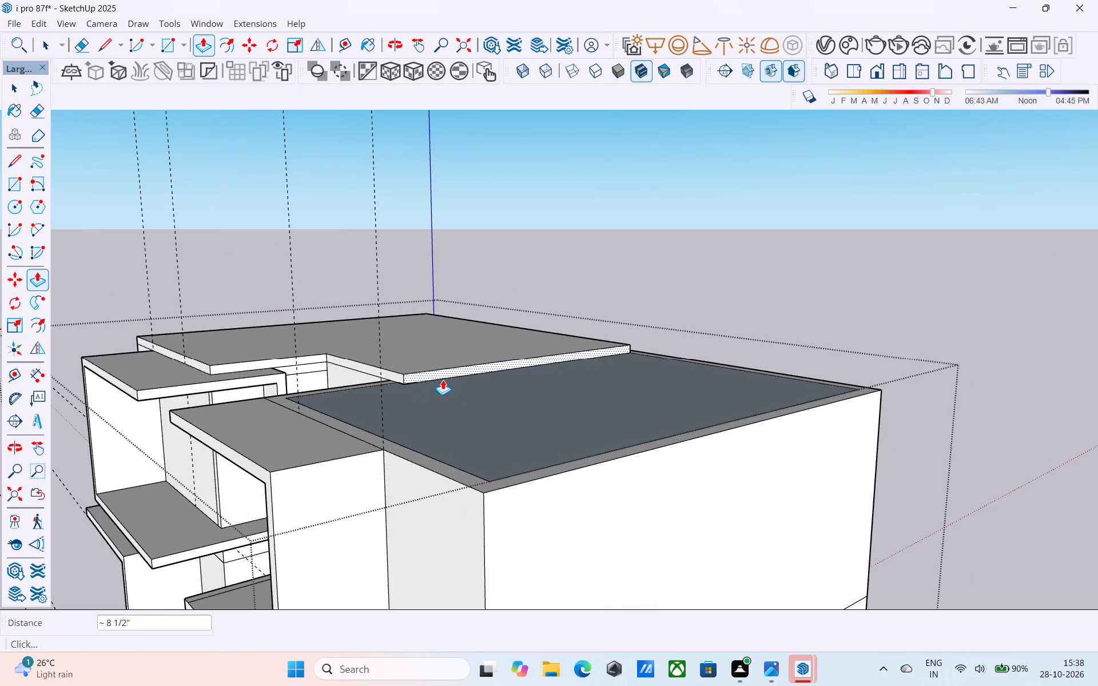
left_click(608, 470)
left_click(643, 431)
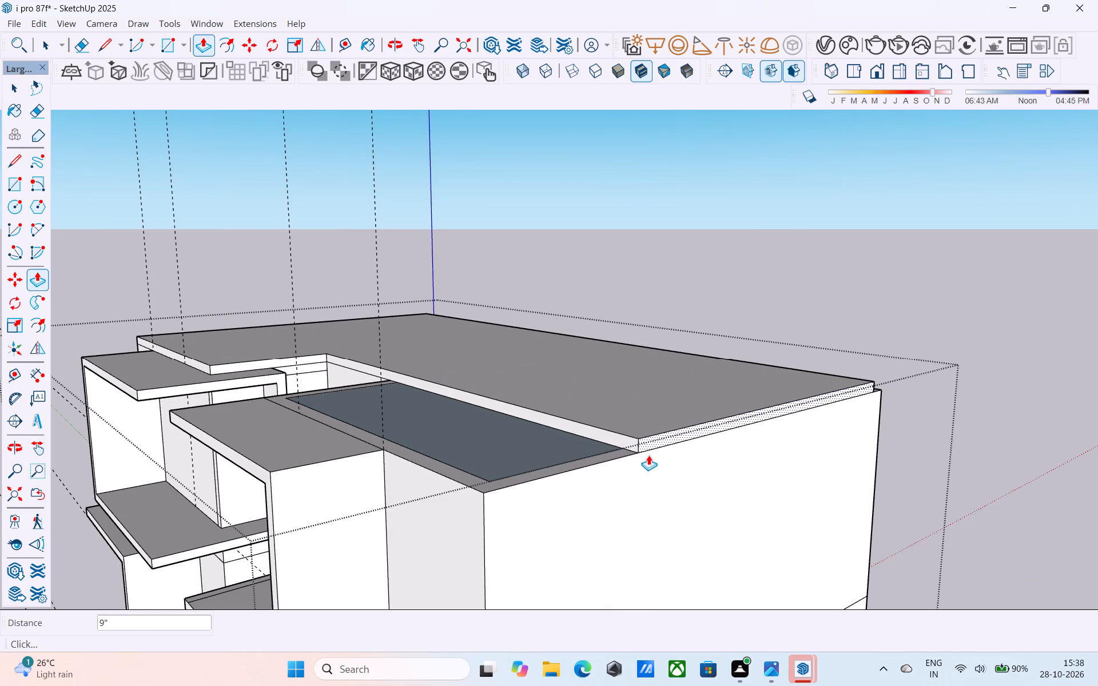
left_click(649, 455)
Draw a 6" vertical line across the slab's front side face at the recess's other corner, splitting the face.
scroll(649, 455, "down", 4)
middle_click_drag(649, 455, 878, 445)
middle_click_drag(326, 436, 369, 446)
scroll(369, 446, "up", 2)
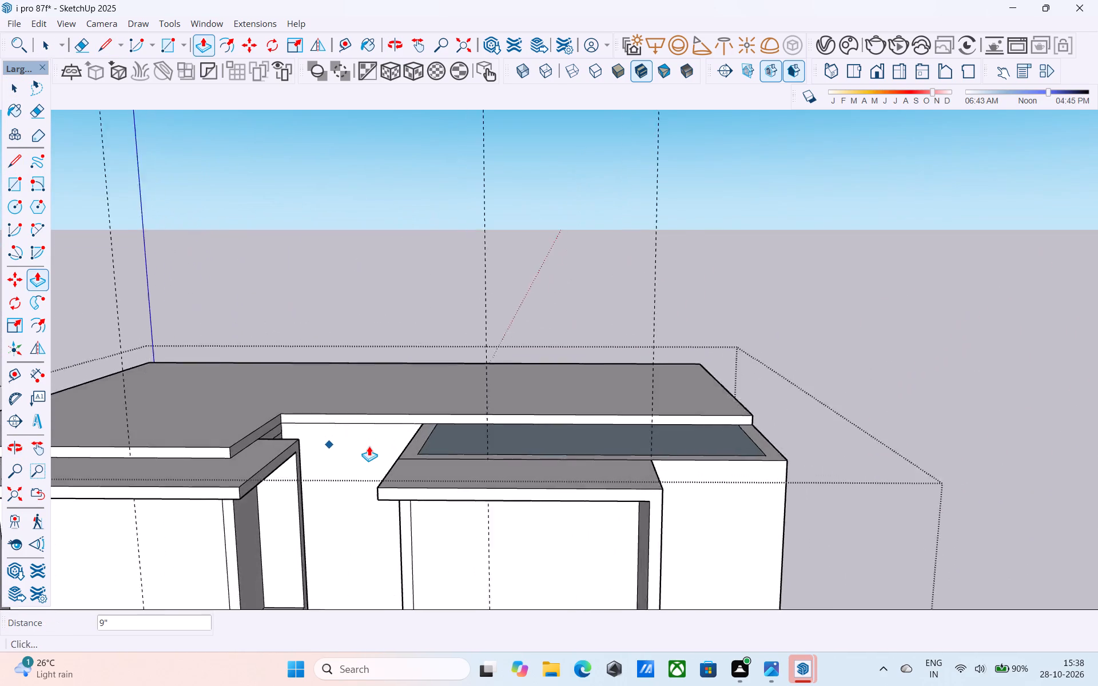
scroll(369, 446, "up", 4)
key("l")
middle_click_drag(370, 442, 428, 440)
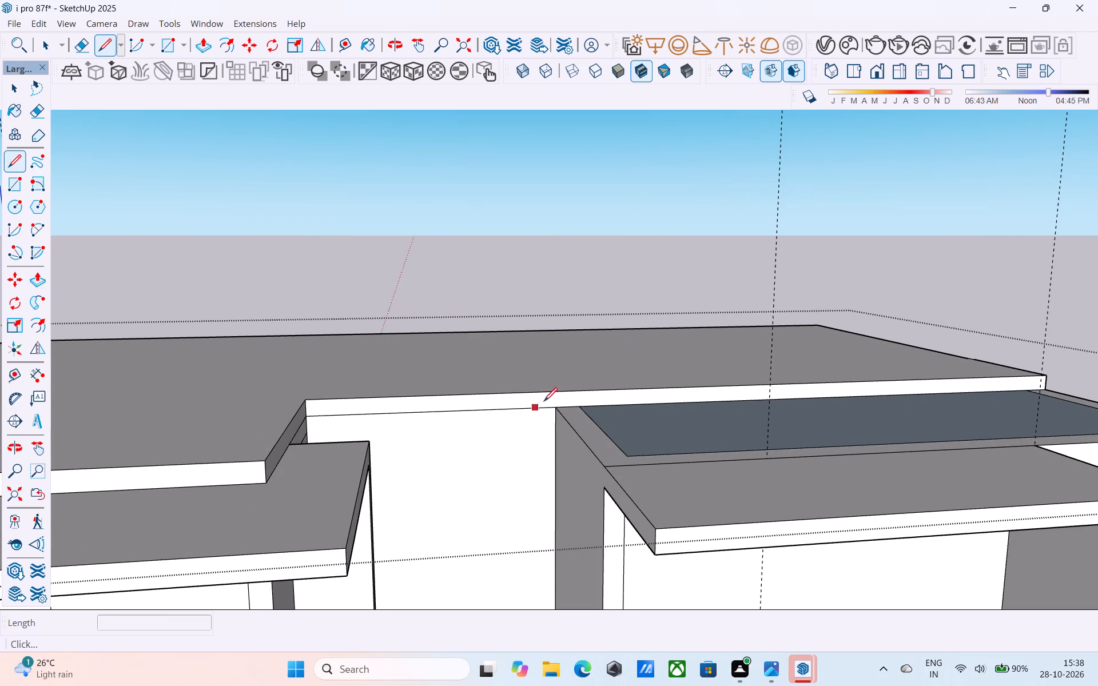
left_click(554, 408)
left_click(556, 394)
Push/Pull the split slab side beyond the recess forward 5' 9", plus a further 9" flush with the front wall.
scroll(556, 395, "down", 2)
middle_click_drag(554, 400, 107, 404)
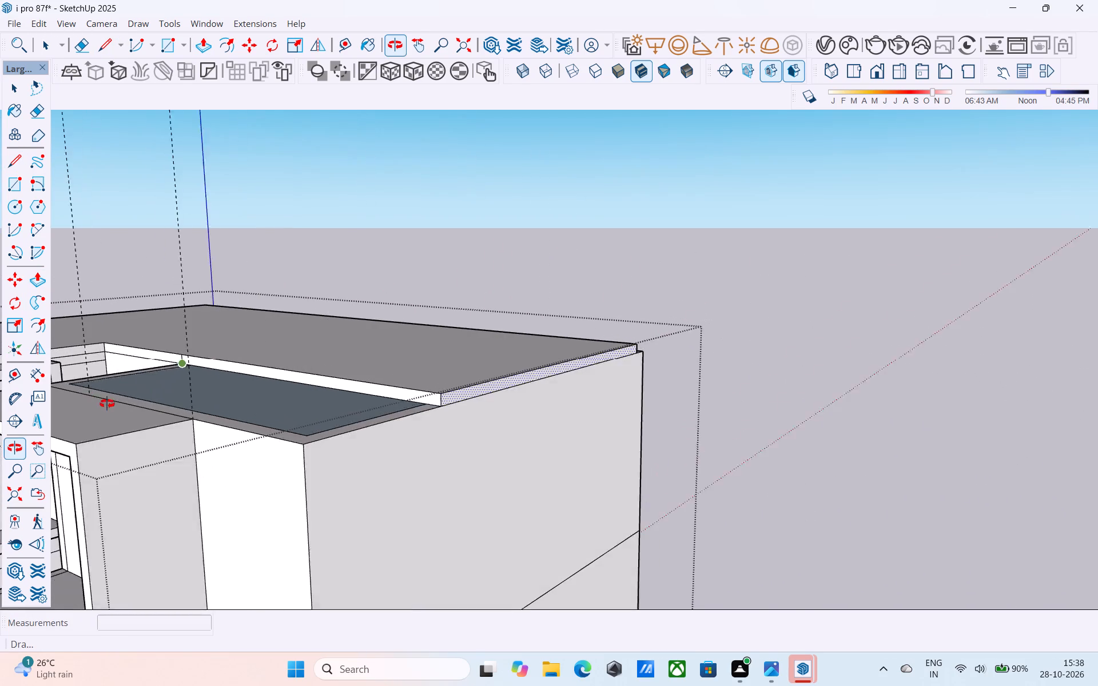
middle_click_drag(107, 404, 262, 380)
key("space")
left_click(538, 372)
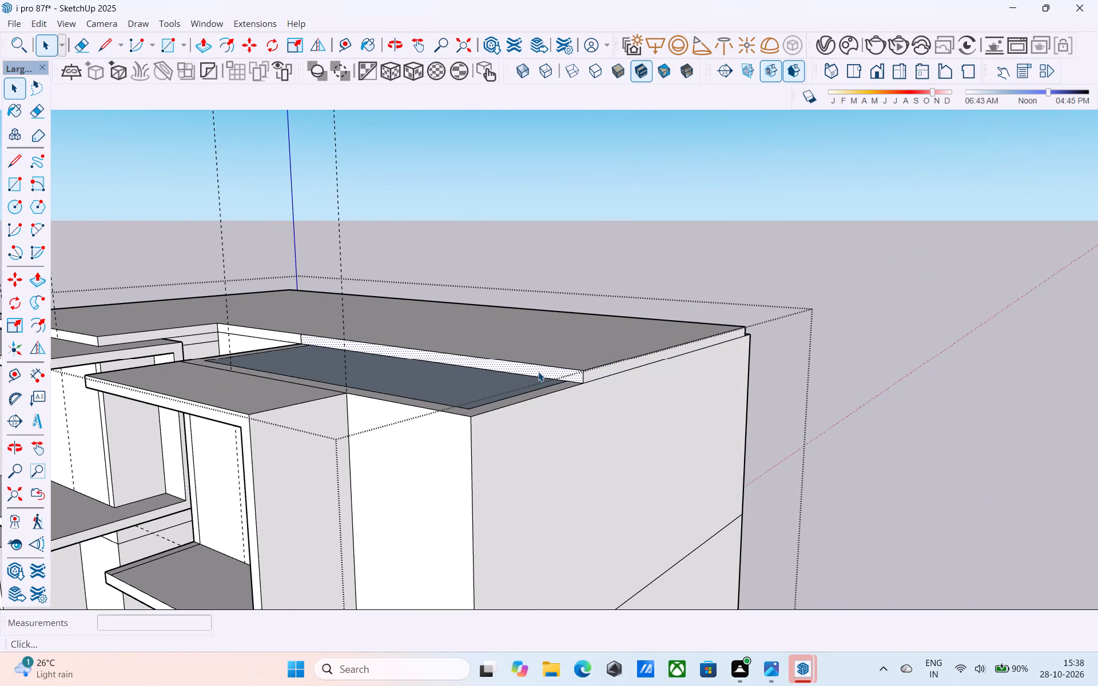
key("p")
left_click(538, 372)
left_click(464, 426)
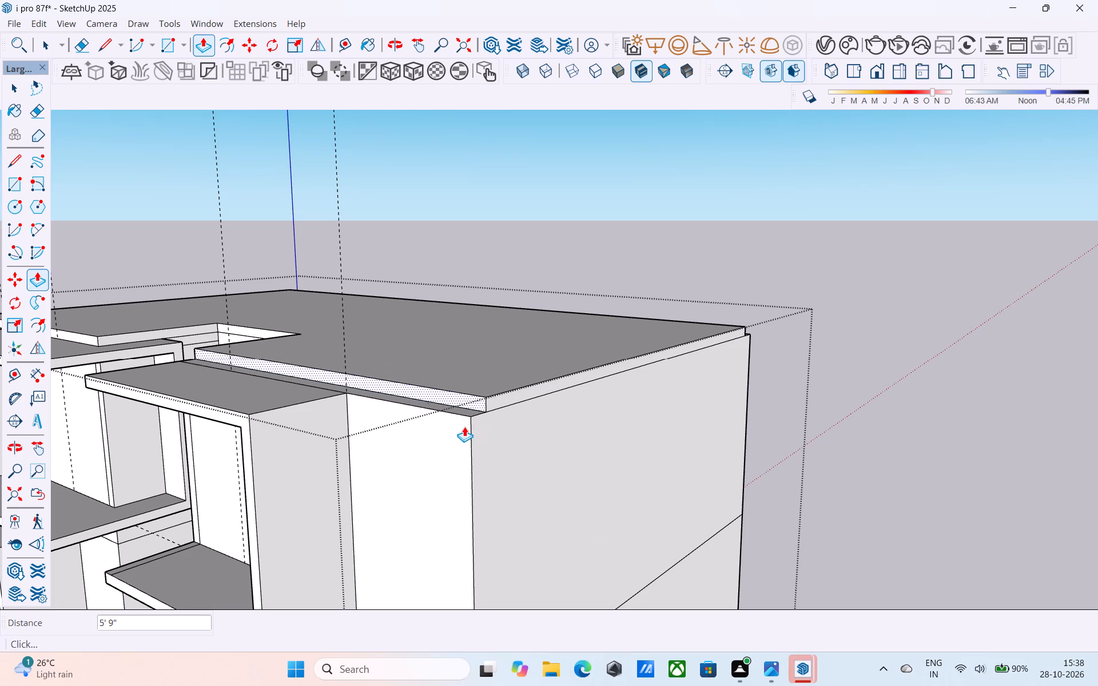
left_click(461, 401)
left_click(455, 415)
Inspect the completed roof slab and the building's front and side facades from above and from ground level.
scroll(447, 416, "down", 1)
middle_click_drag(445, 416, 559, 425)
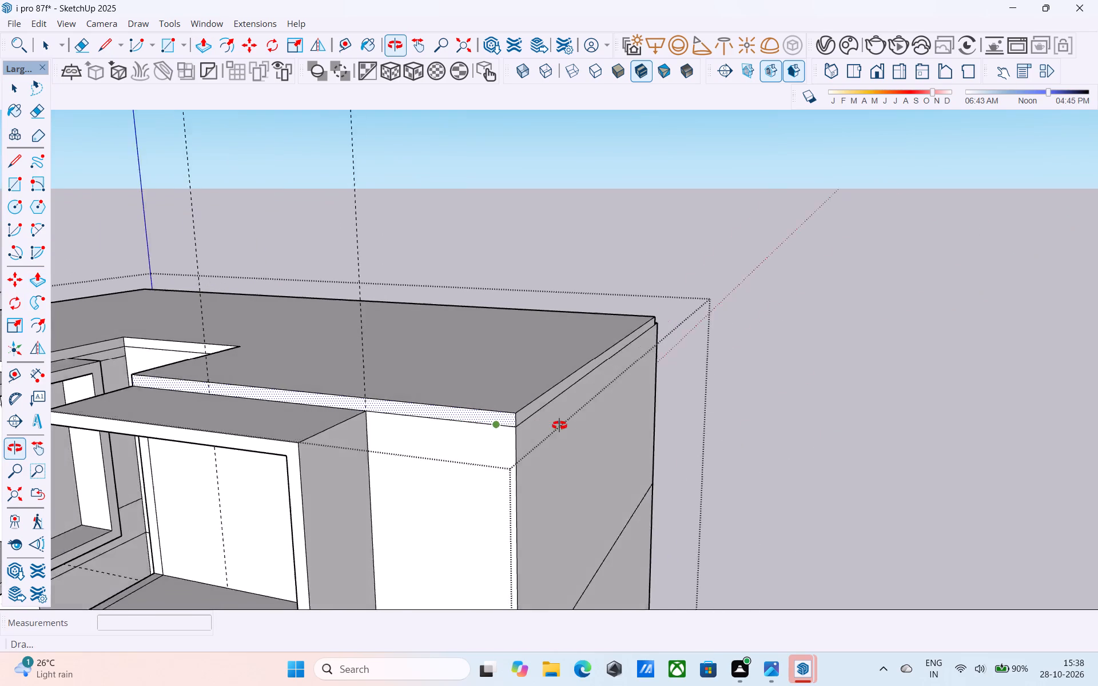
middle_click_drag(559, 425, 558, 425)
scroll(578, 421, "down", 8)
middle_click_drag(377, 372, 620, 418)
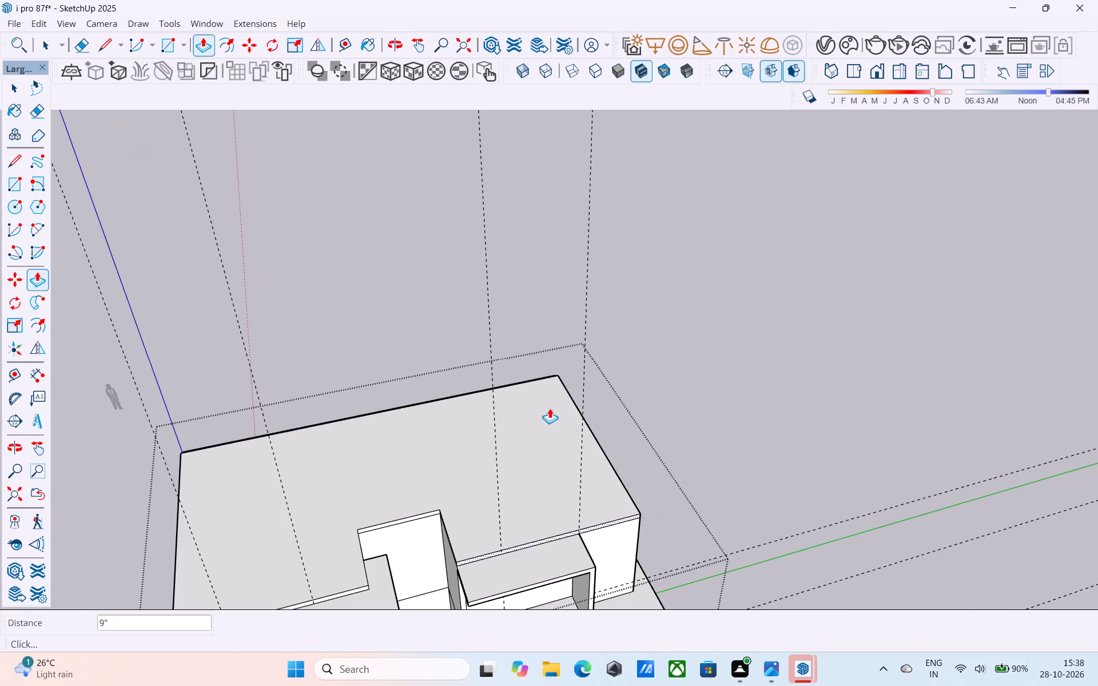
scroll(548, 404, "down", 5)
middle_click_drag(546, 405, 449, 235)
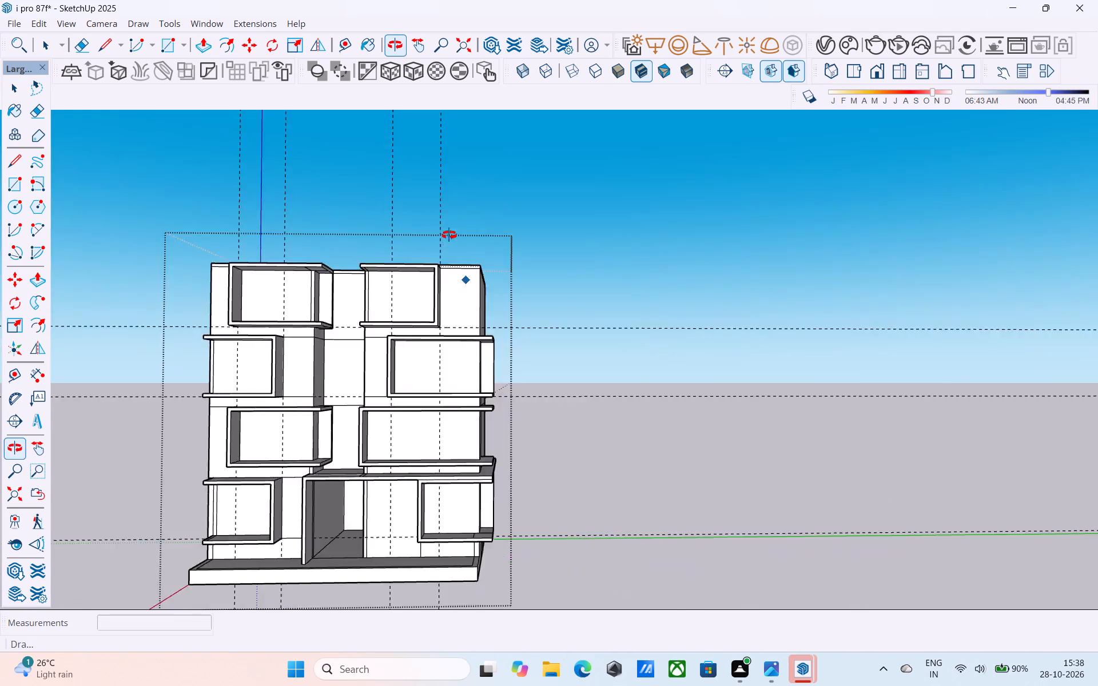
middle_click_drag(449, 235, 506, 373)
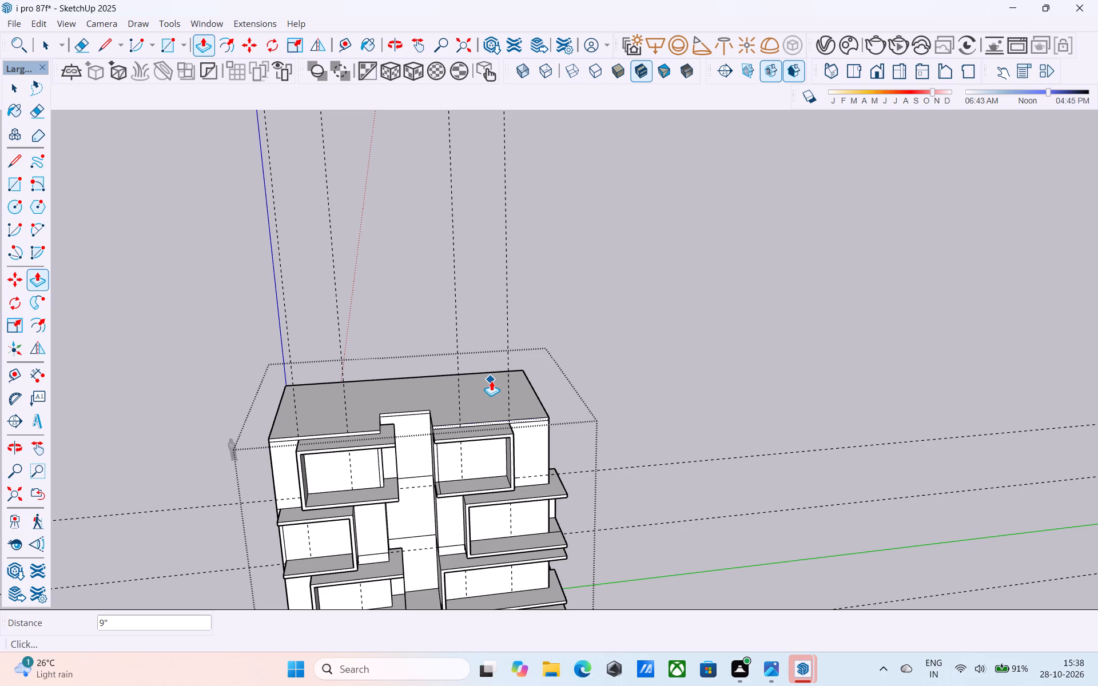
scroll(411, 544, "down", 7)
scroll(340, 413, "down", 5)
middle_click_drag(341, 414, 351, 266)
scroll(482, 458, "up", 3)
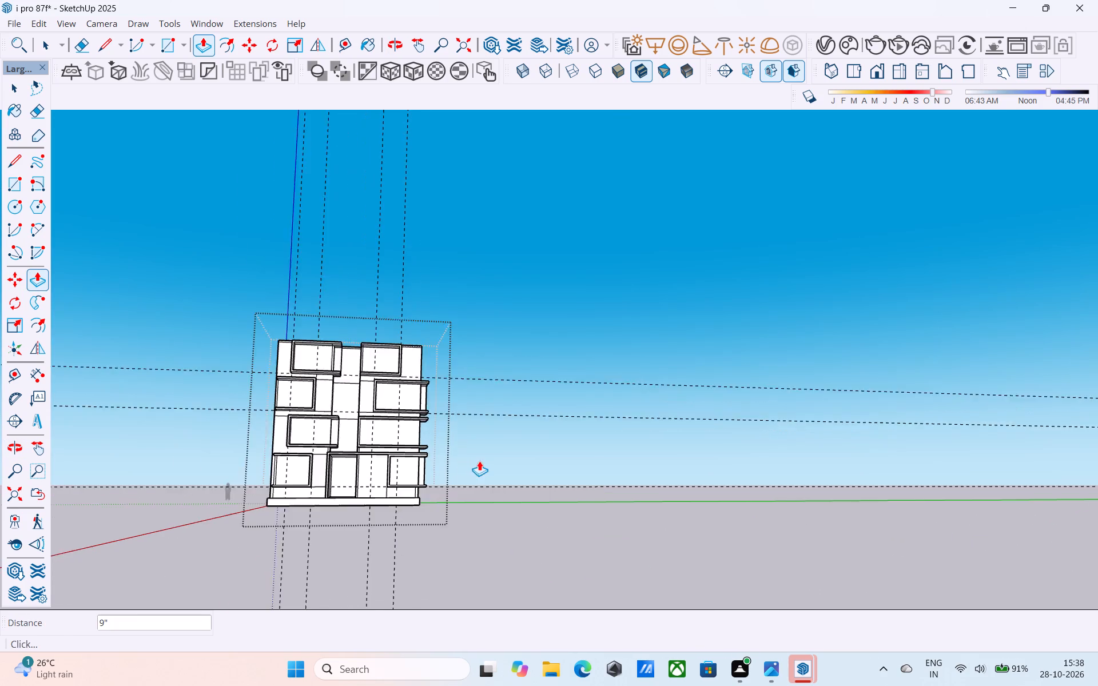
scroll(479, 461, "up", 4)
scroll(584, 453, "down", 4)
middle_click_drag(506, 481, 365, 494)
scroll(365, 494, "up", 7)
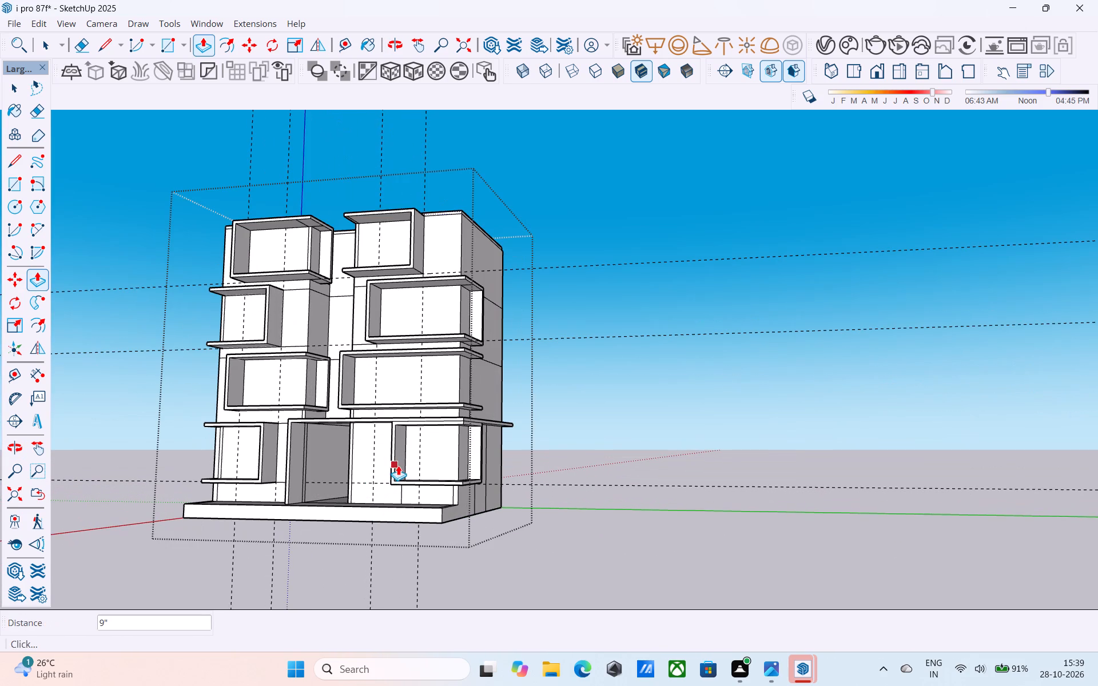
scroll(441, 266, "down", 3)
middle_click_drag(466, 317, 466, 348)
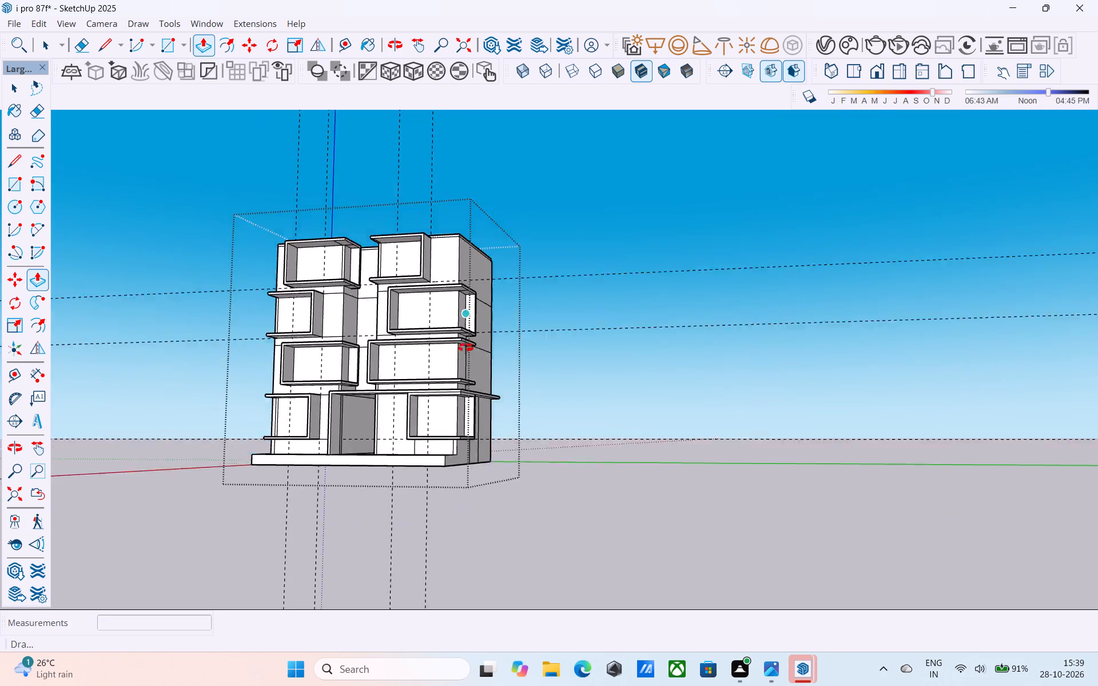
middle_click_drag(466, 348, 497, 534)
Offset the roof slab's top face outline 9" inward to form a wall strip around the perimeter.
scroll(409, 452, "up", 3)
scroll(421, 405, "up", 6)
key("space")
left_click(421, 406)
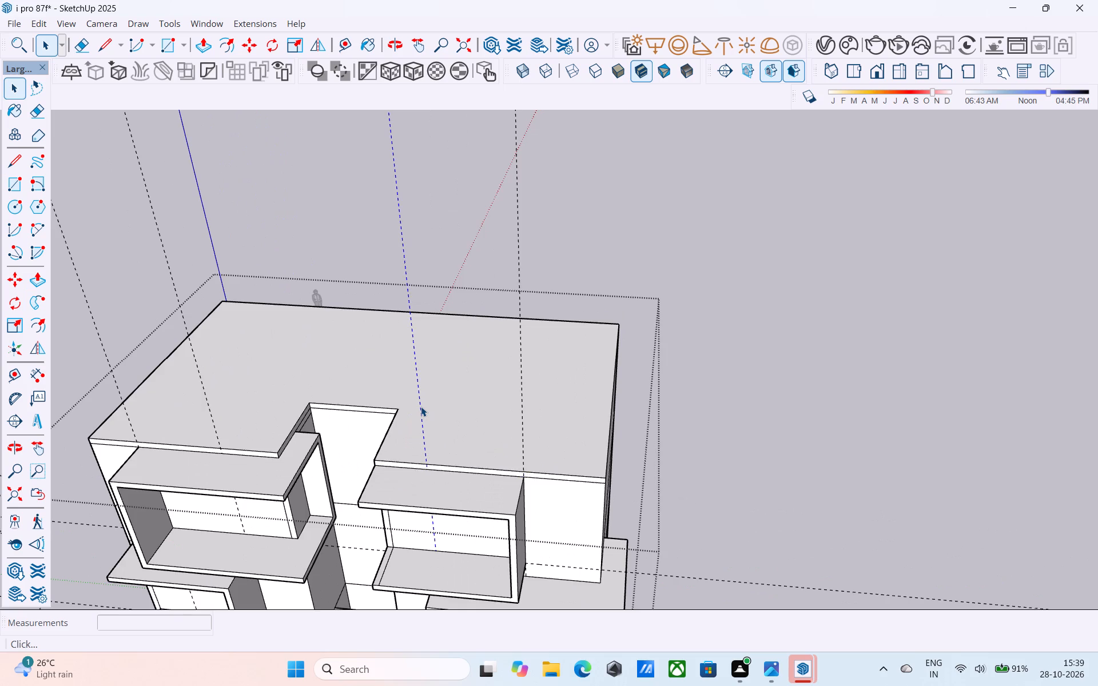
scroll(421, 406, "up", 4)
left_click(438, 408)
key("f")
left_click(450, 412)
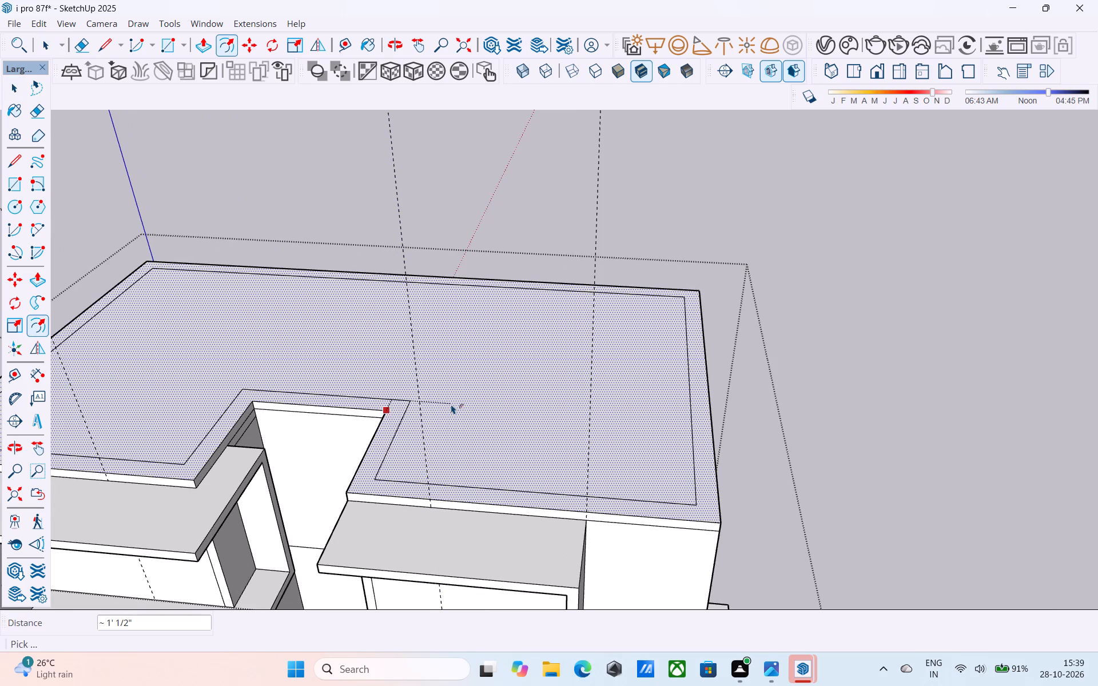
key("9")
key("shift+quotedbl")
key("Return")
key("space")
Save the model.
key("ctrl+s")
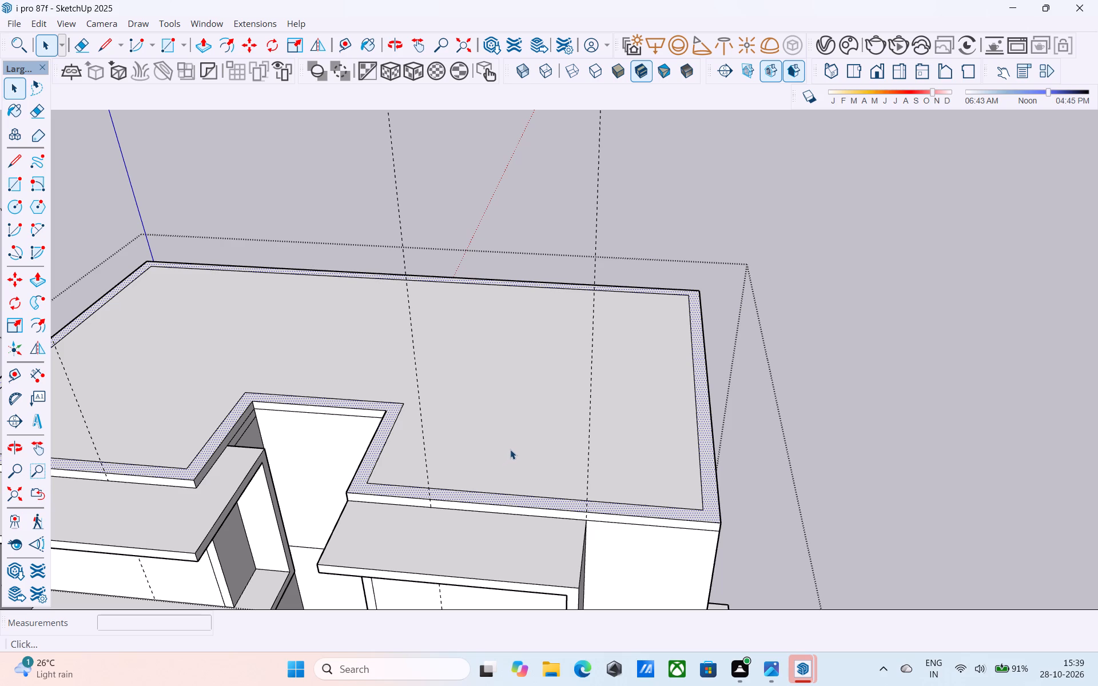
Push/Pull the 9" perimeter strip on the roof slab up 10' to raise the walls of another storey.
scroll(510, 449, "down", 9)
middle_click_drag(514, 446, 526, 248)
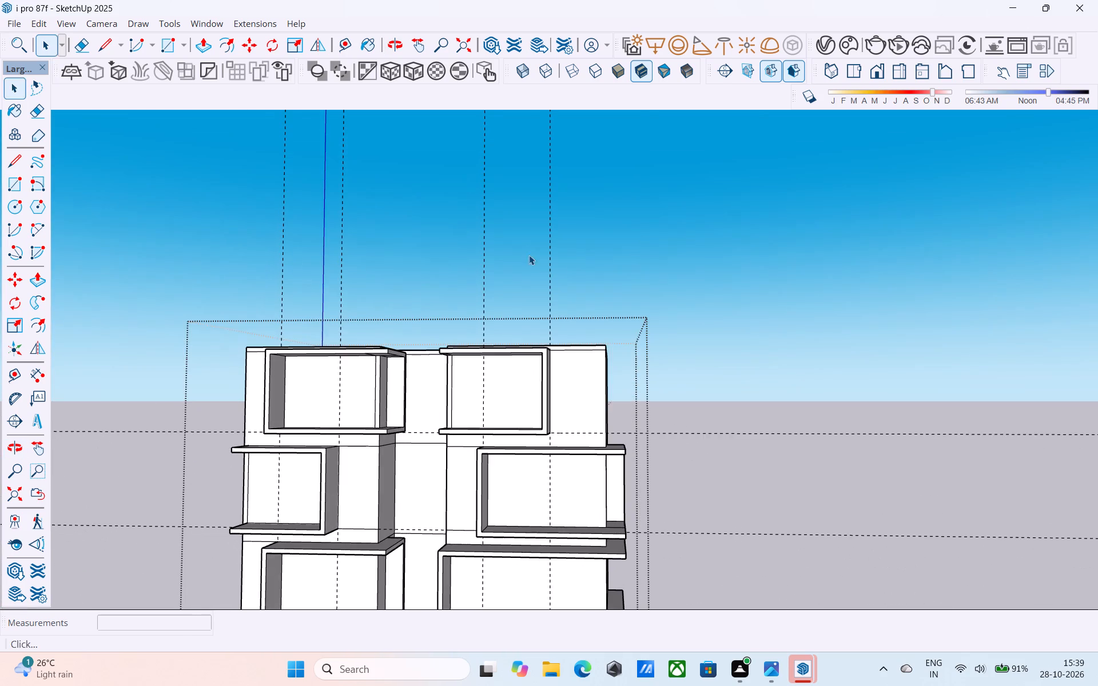
scroll(569, 324, "down", 1)
middle_click_drag(568, 328, 456, 512)
scroll(560, 417, "up", 13)
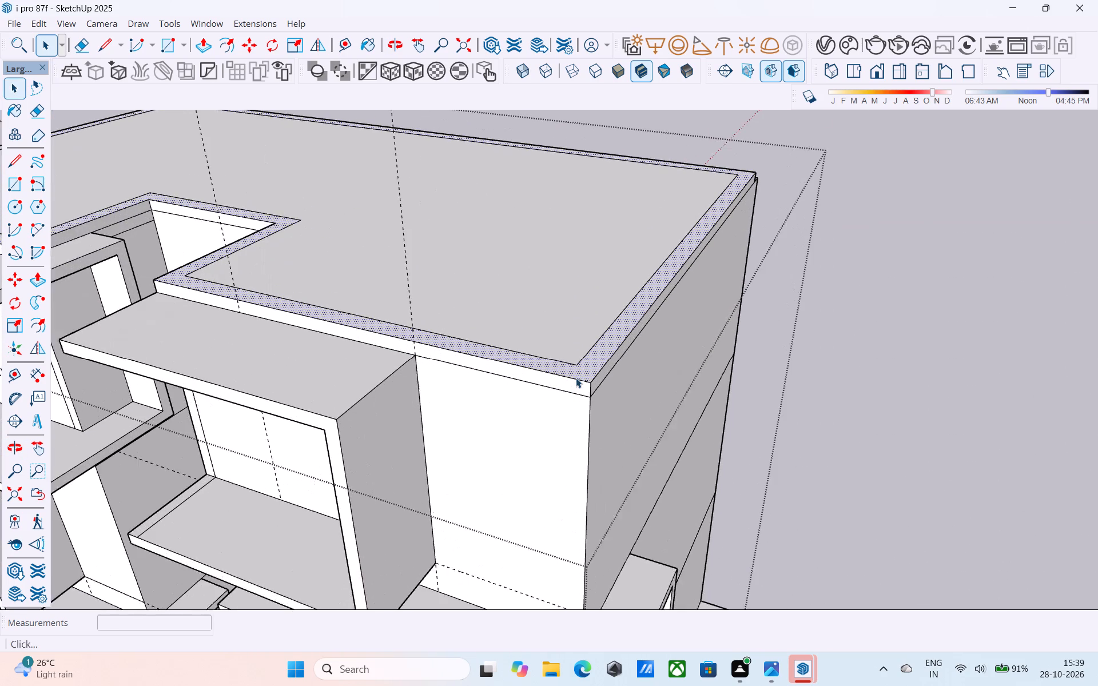
scroll(576, 378, "up", 1)
key("p")
left_click(581, 364)
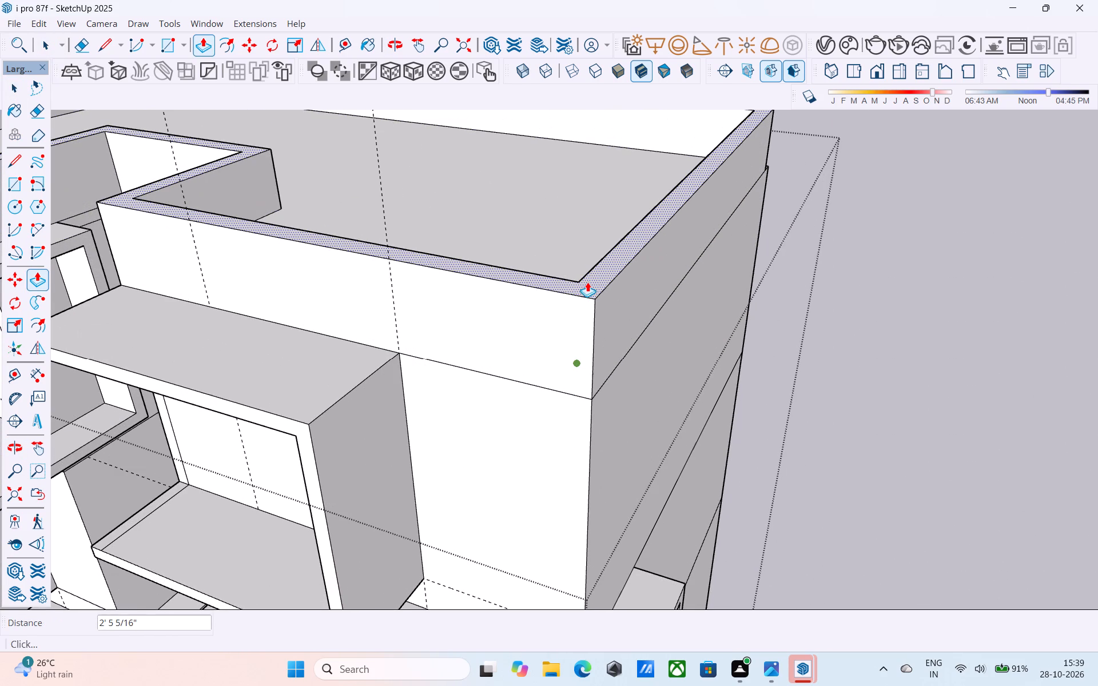
type("10'")
key("Return")
key("space")
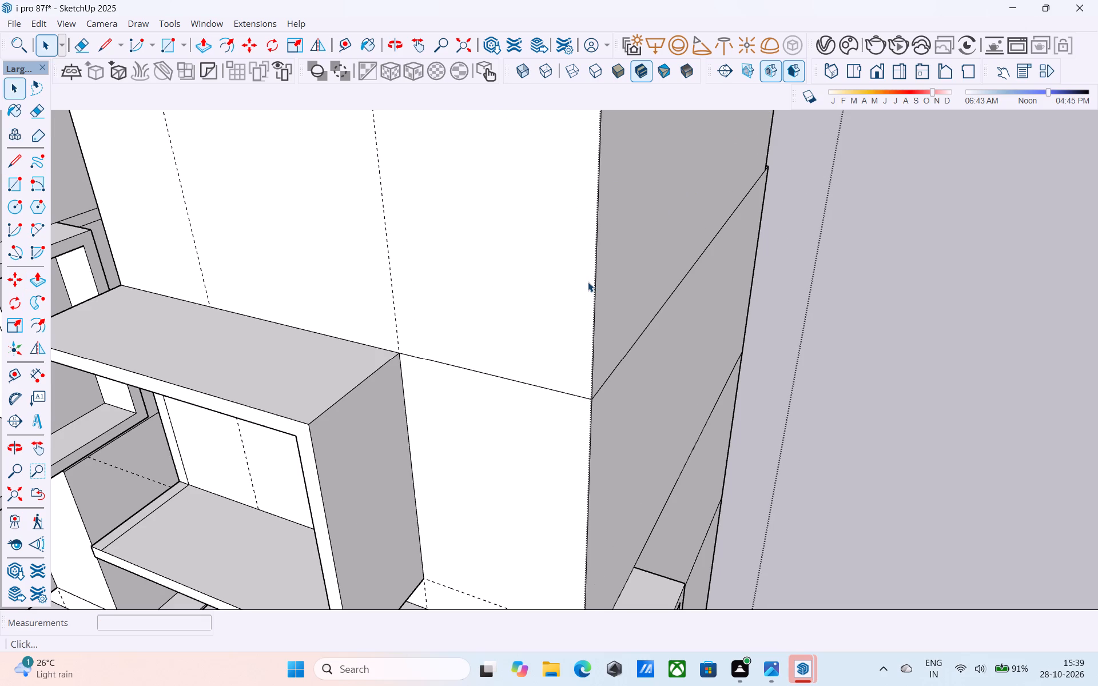
Examine the new top-storey walls and their alignment with the floors below from the front, both sides and above.
scroll(588, 282, "down", 1)
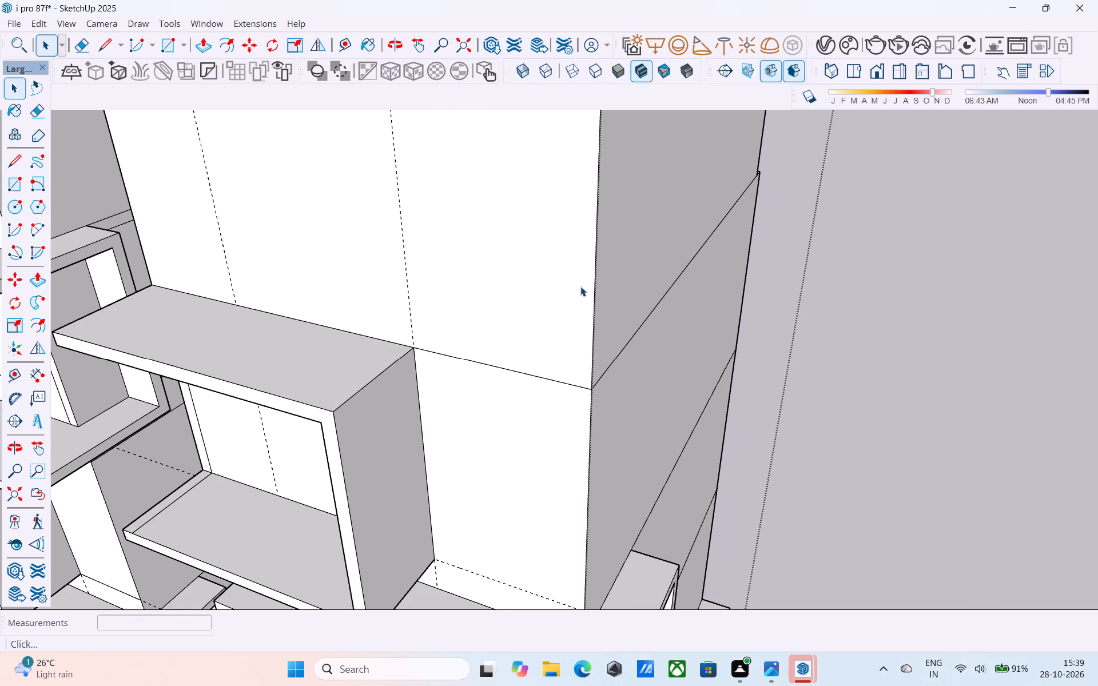
scroll(580, 286, "down", 6)
scroll(504, 389, "down", 10)
middle_click_drag(486, 394, 491, 380)
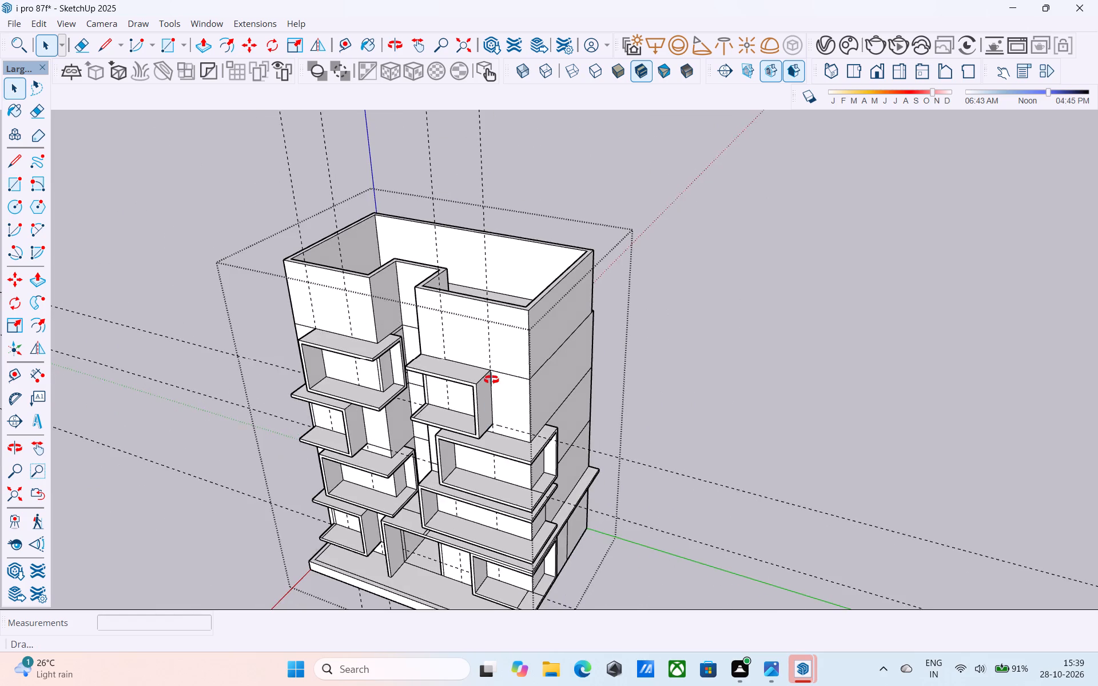
middle_click_drag(491, 380, 488, 351)
scroll(511, 235, "up", 5)
scroll(523, 263, "down", 5)
middle_click_drag(526, 549, 547, 363)
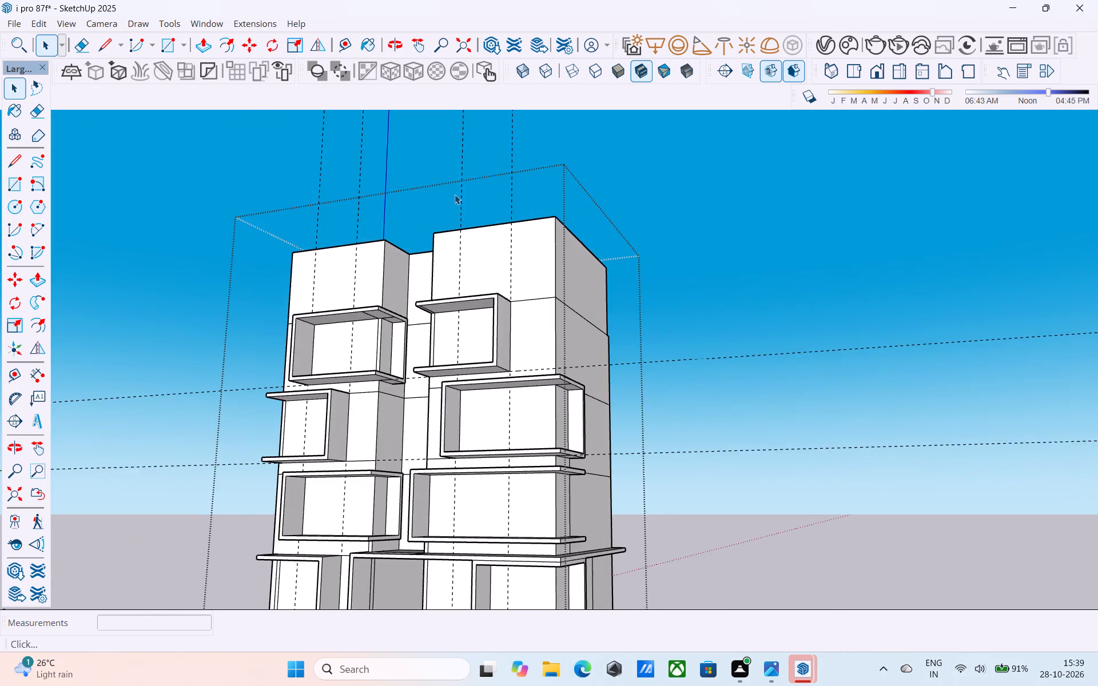
scroll(457, 189, "up", 5)
middle_click_drag(462, 191, 581, 265)
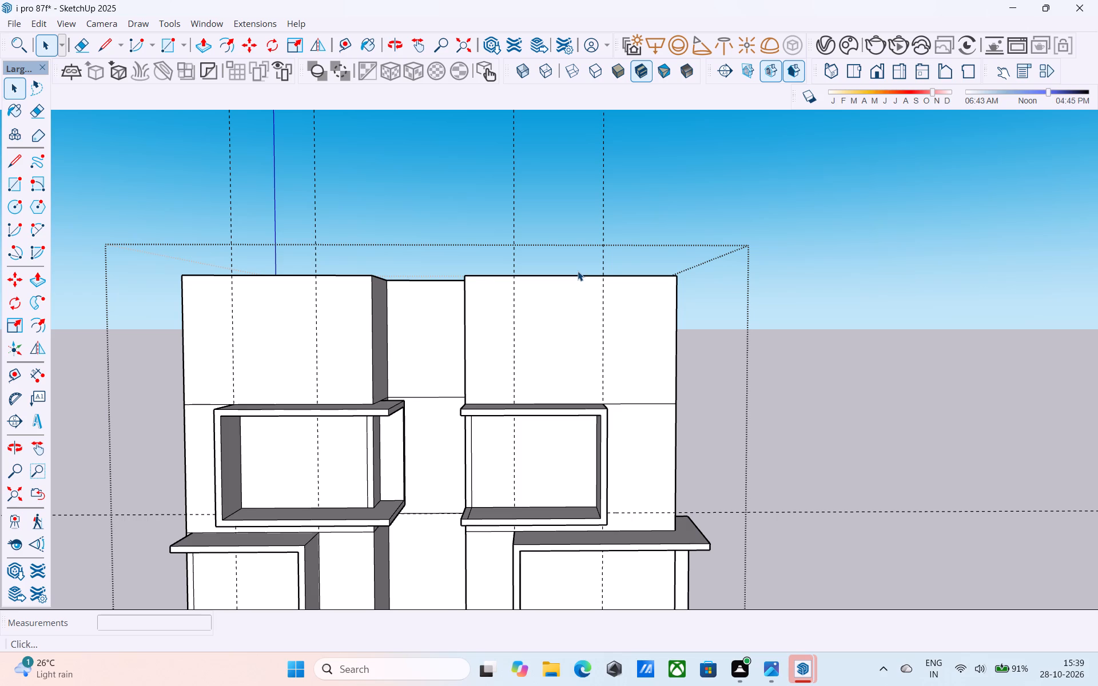
scroll(578, 271, "down", 1)
middle_click_drag(578, 271, 606, 282)
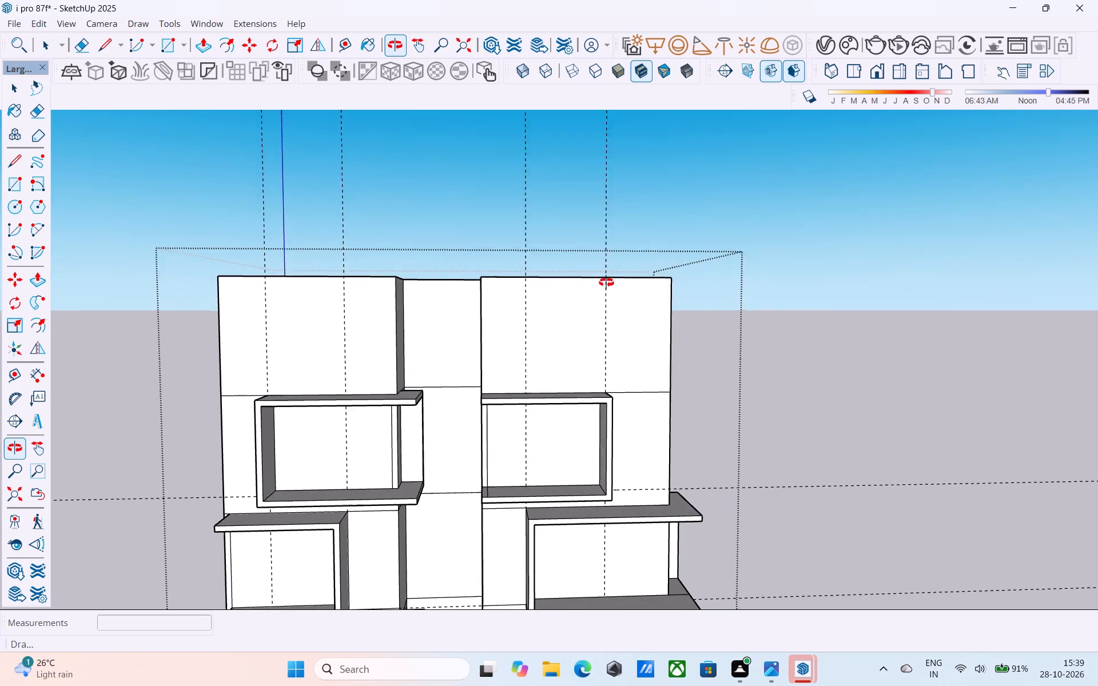
middle_click_drag(606, 282, 750, 298)
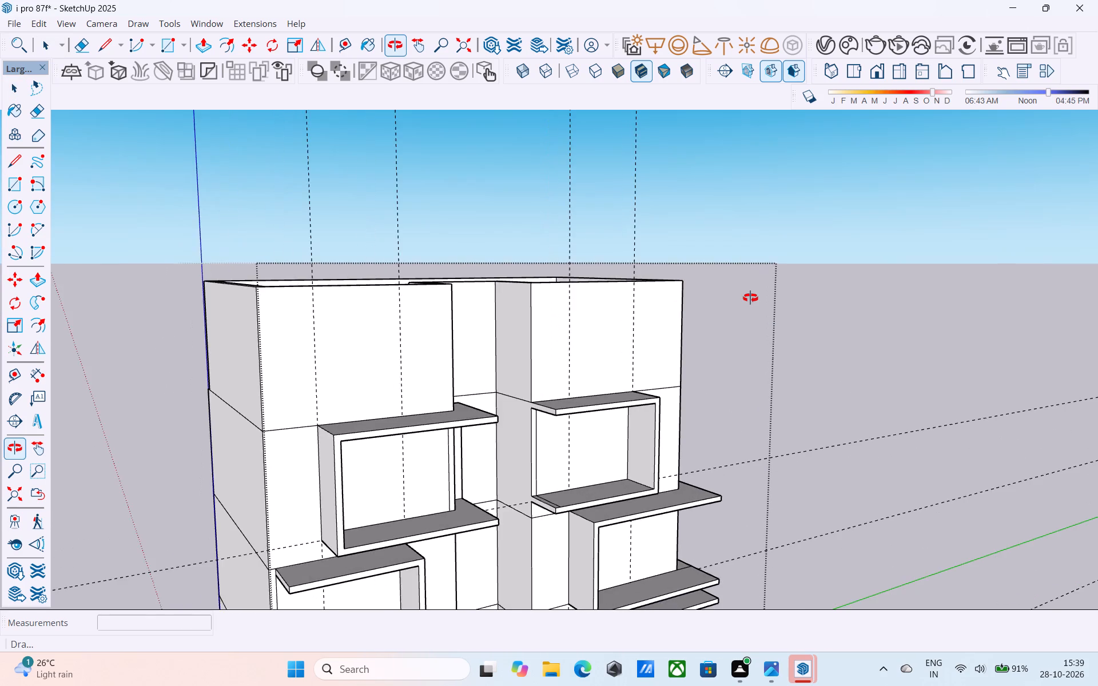
middle_click_drag(750, 298, 764, 287)
middle_click_drag(722, 294, 549, 332)
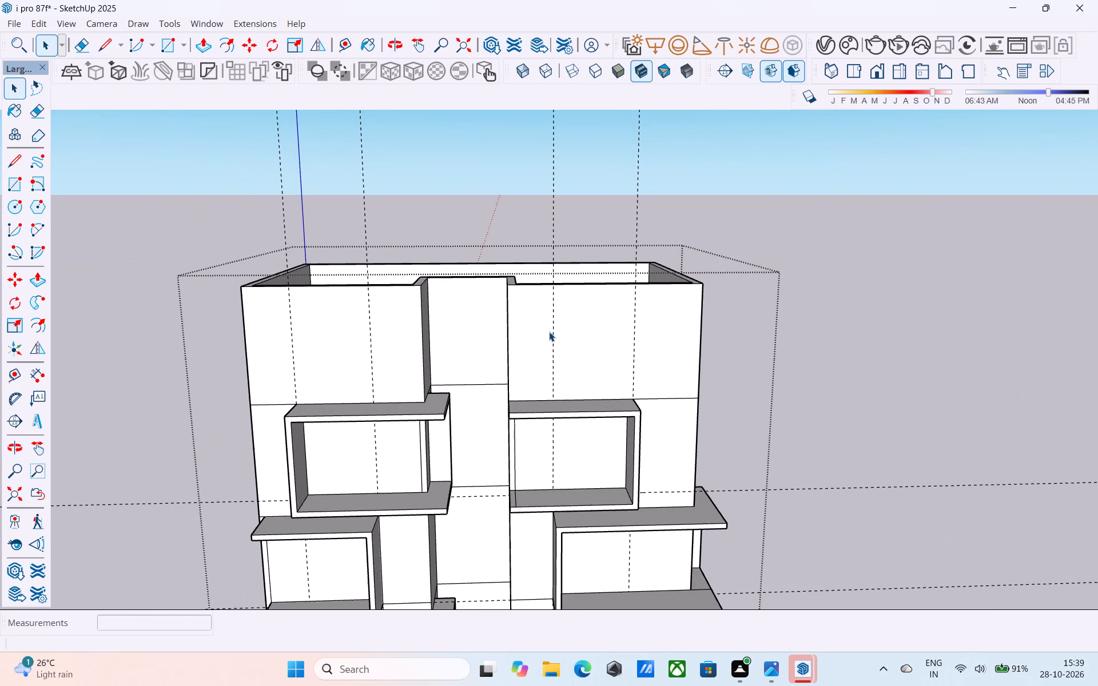
Place a horizontal guide 1.5' above the base line of the top storey's right-hand front wall.
scroll(548, 332, "down", 3)
middle_click_drag(548, 332, 557, 355)
middle_click_drag(583, 379, 563, 377)
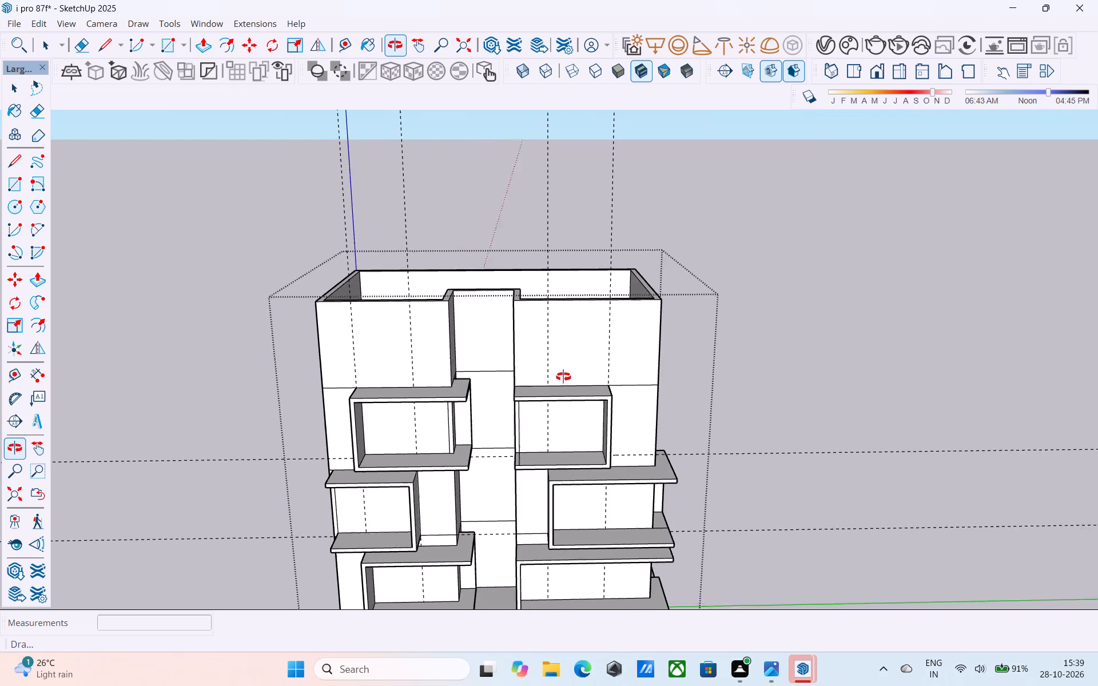
middle_click_drag(563, 377, 553, 375)
key("t")
scroll(560, 376, "up", 3)
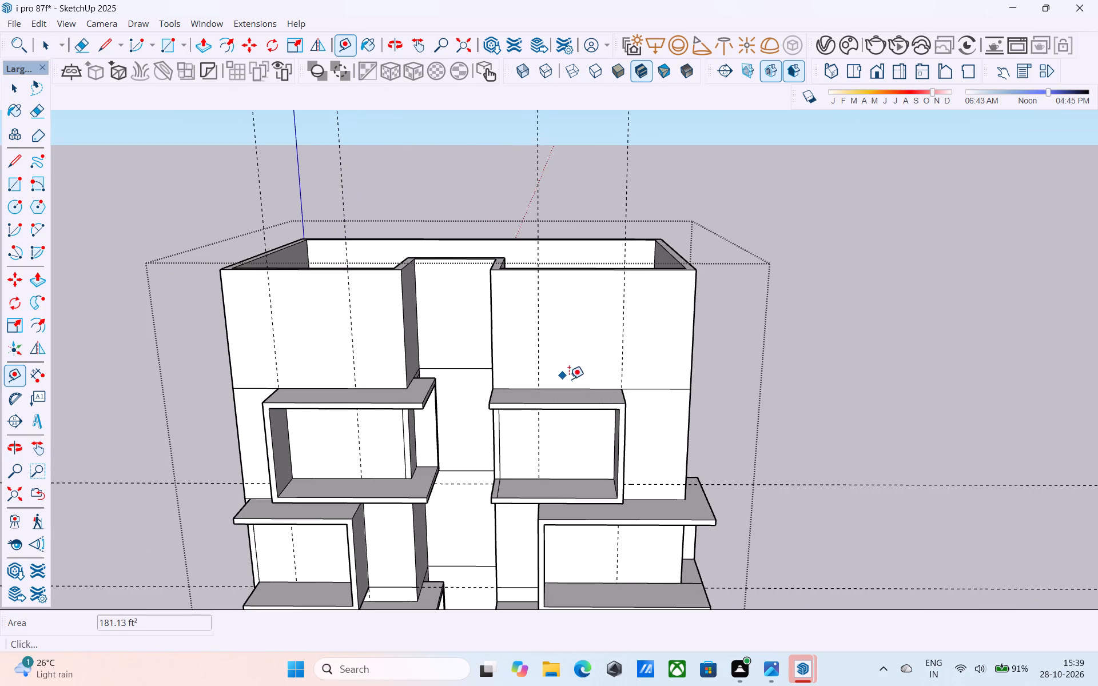
left_click(582, 388)
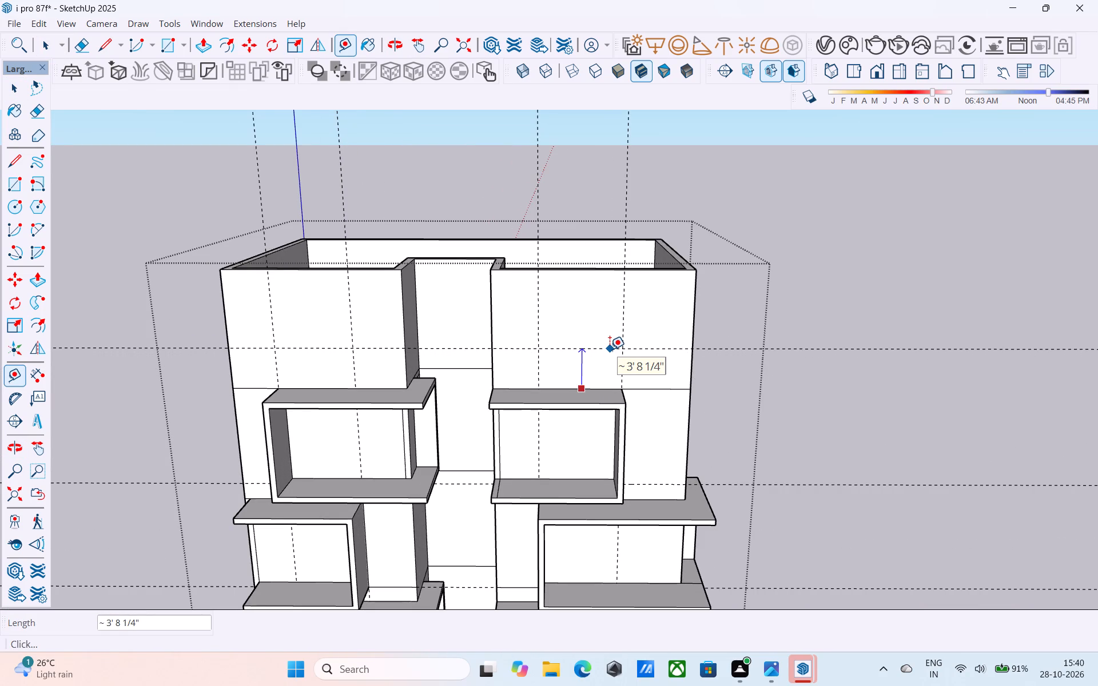
type("1.5'")
key("Return")
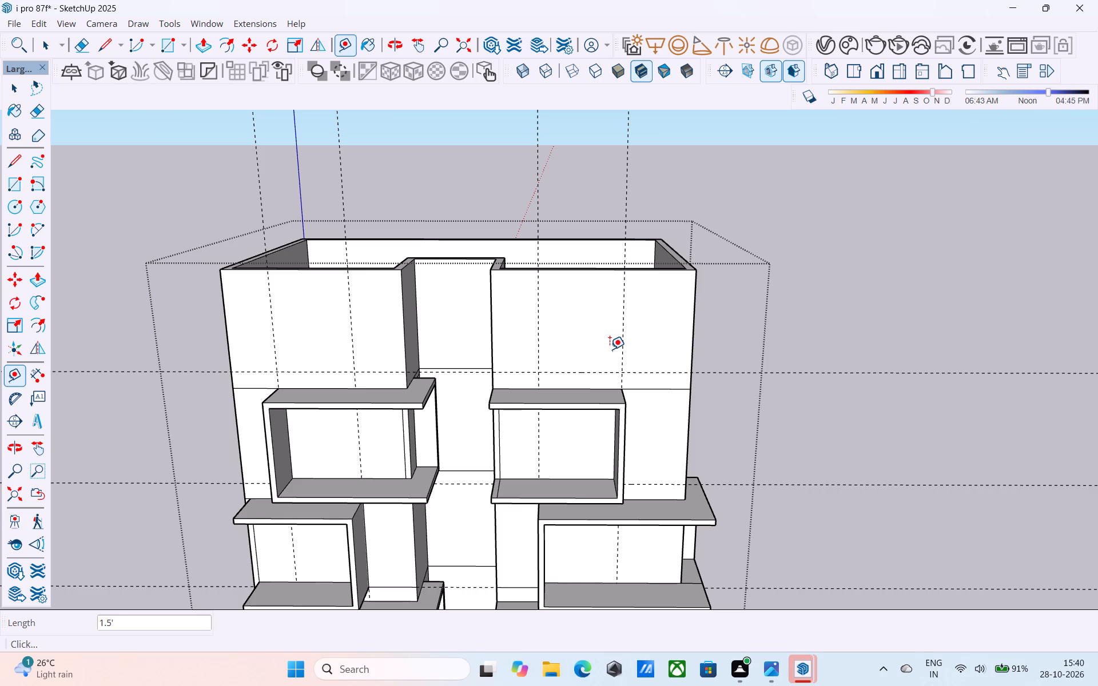
Examine the front facade and its staggered balcony frames from several angles, together with the guides.
scroll(560, 383, "down", 5)
right_click_drag(513, 331, 482, 295)
middle_click_drag(513, 331, 484, 295)
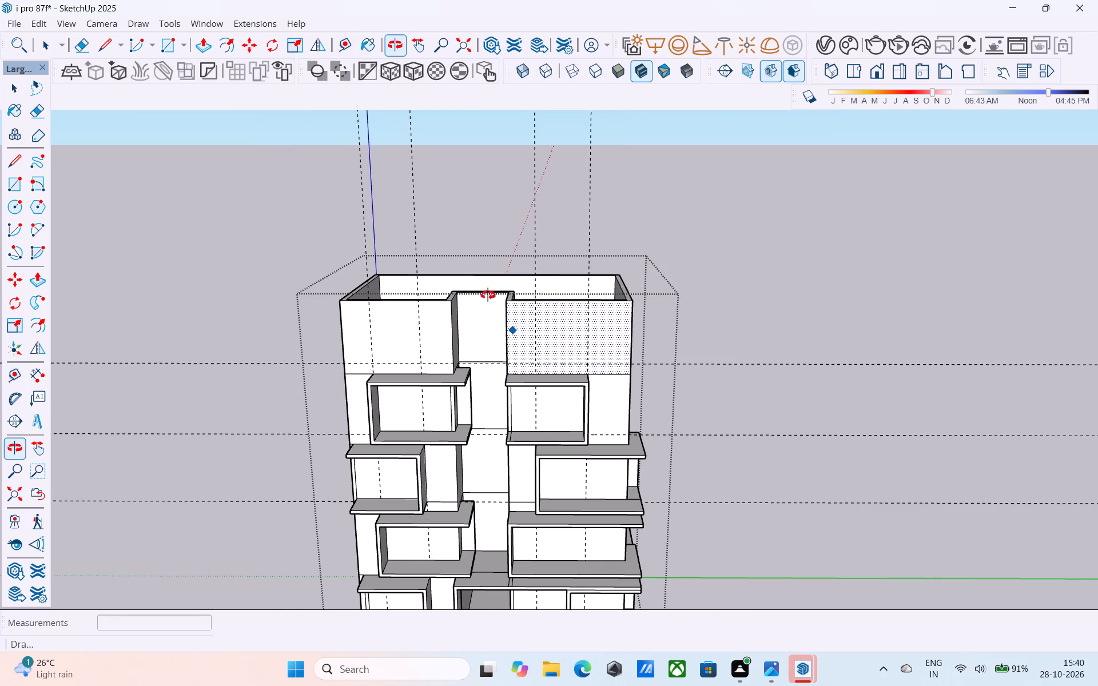
scroll(510, 311, "down", 3)
middle_click_drag(508, 315, 482, 300)
key("space")
scroll(499, 304, "down", 3)
middle_click_drag(499, 304, 472, 296)
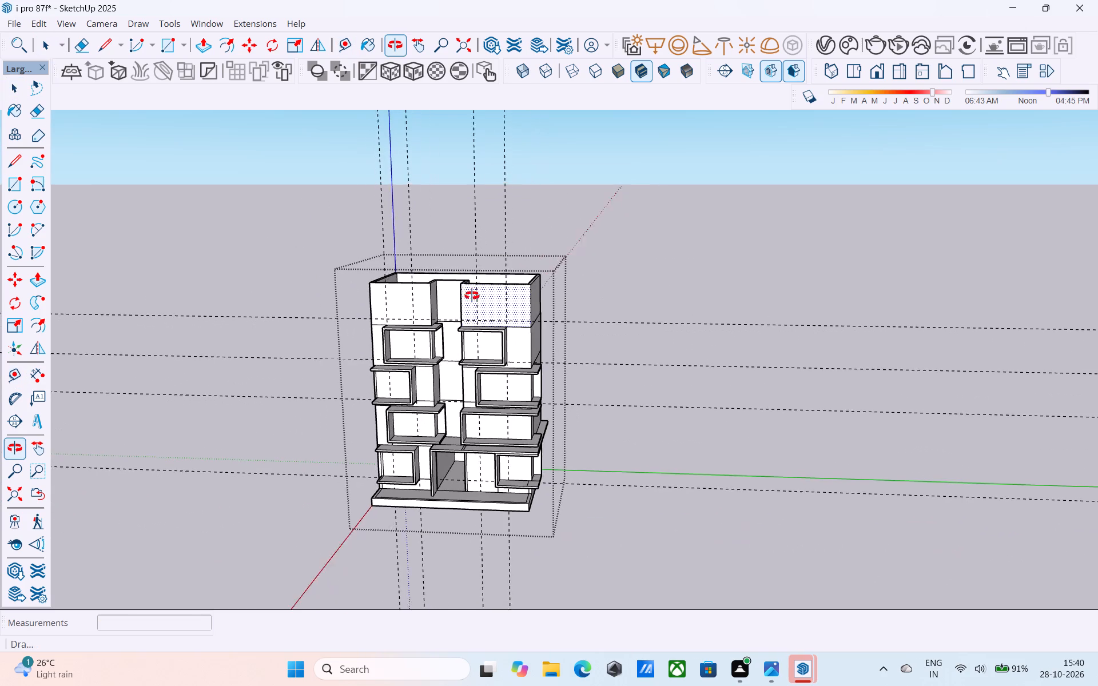
middle_click_drag(472, 296, 519, 299)
middle_click_drag(523, 308, 500, 319)
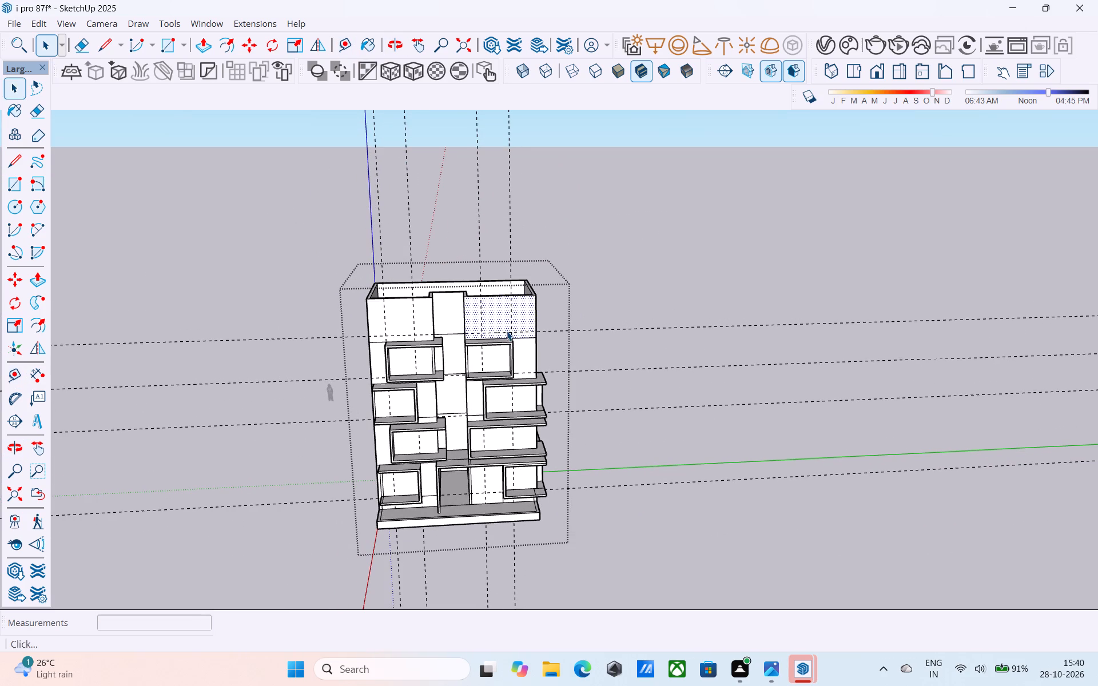
middle_click_drag(506, 332, 476, 310, "shift")
middle_click_drag(498, 374, 492, 288)
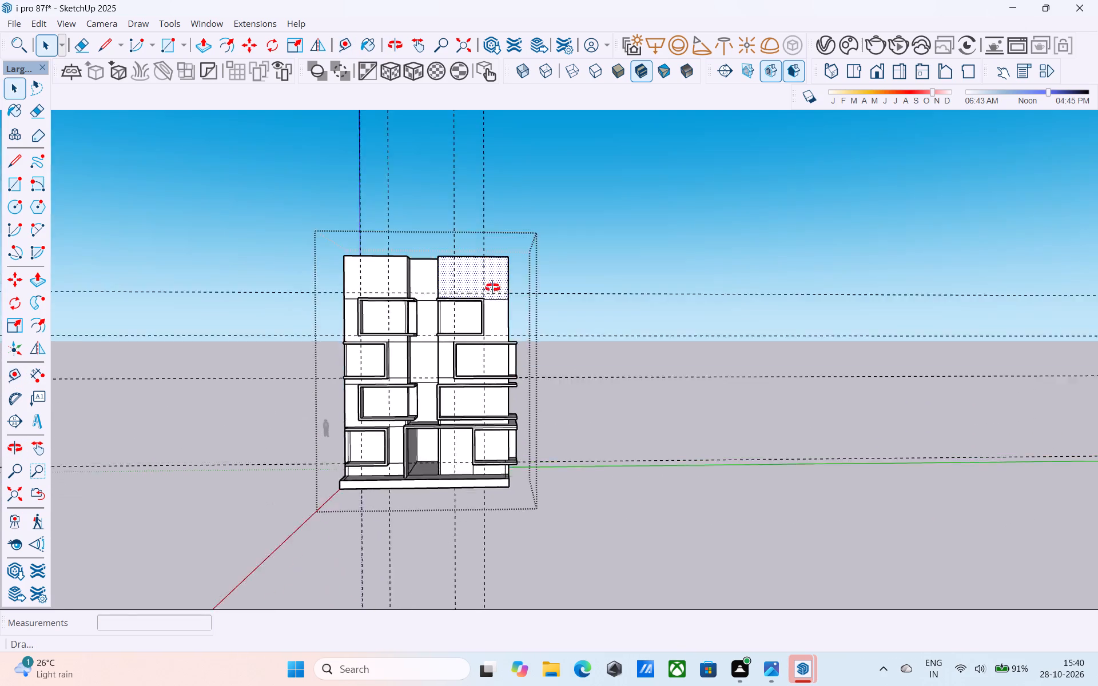
middle_click_drag(492, 288, 514, 377)
middle_click_drag(475, 336, 481, 359)
Draw a rectangle on the top storey's right-hand front wall from the guide intersection to the wall's outer upper corner.
scroll(481, 361, "up", 4)
middle_click_drag(459, 325, 440, 414, "shift")
scroll(489, 410, "up", 7)
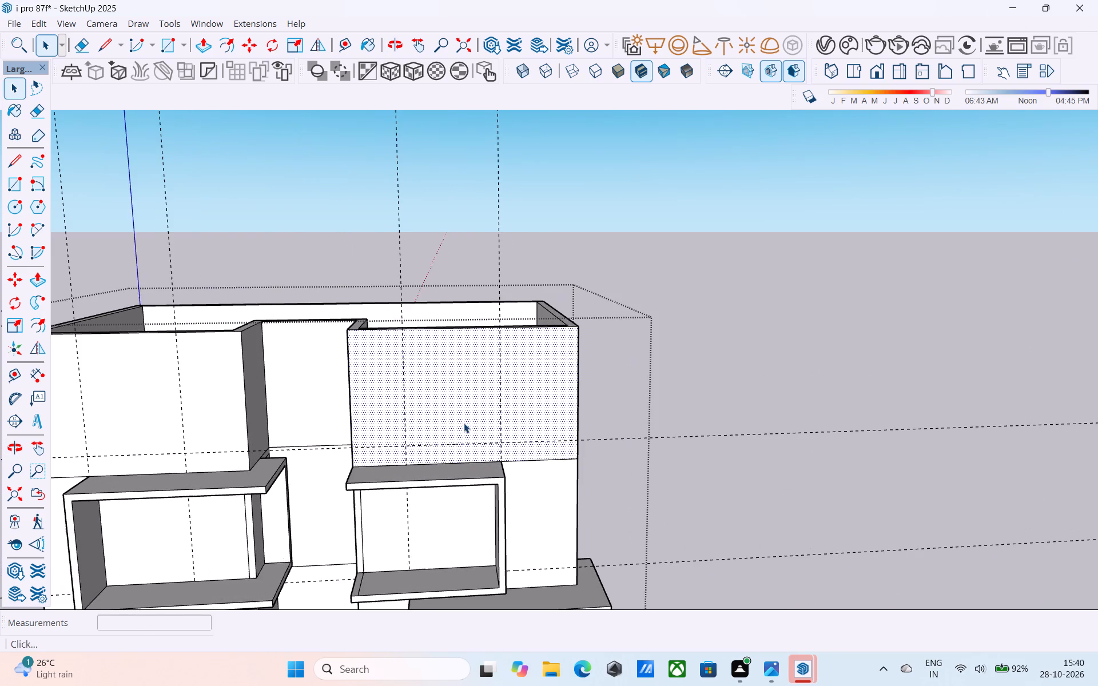
scroll(464, 423, "up", 1)
key("r")
left_click(402, 446)
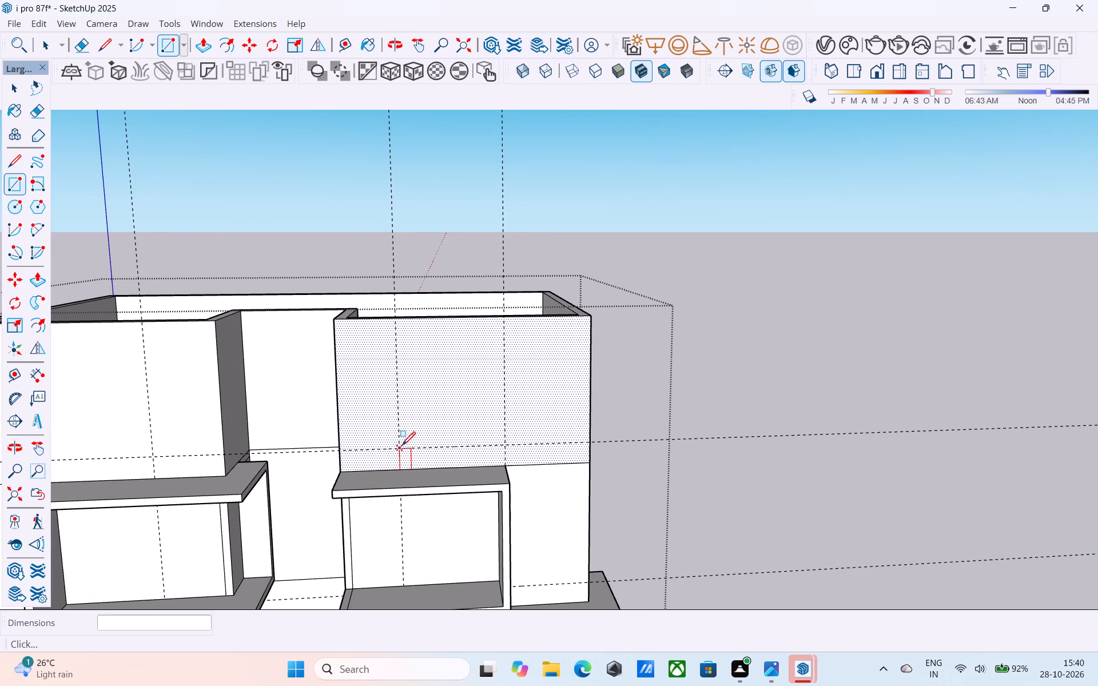
left_click(594, 314)
scroll(343, 316, "down", 4)
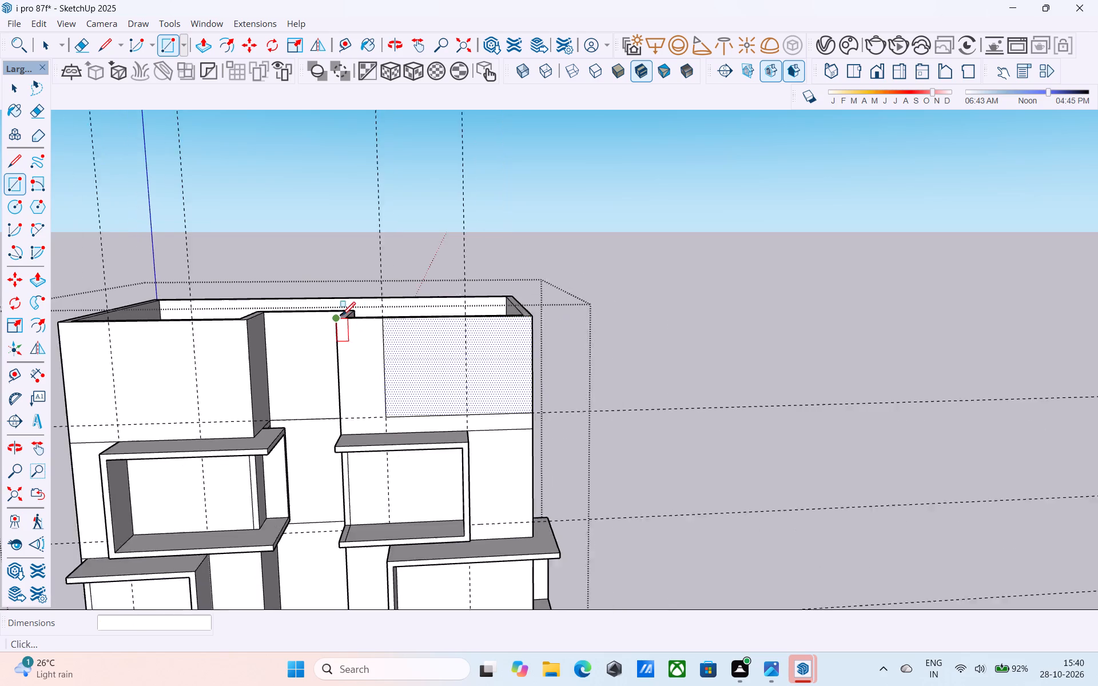
Offset the new rectangle's outline on the top storey's front wall 6" inward.
middle_click_drag(397, 329, 350, 366)
scroll(477, 375, "up", 3)
key("space")
left_click(443, 369)
scroll(443, 369, "up", 3)
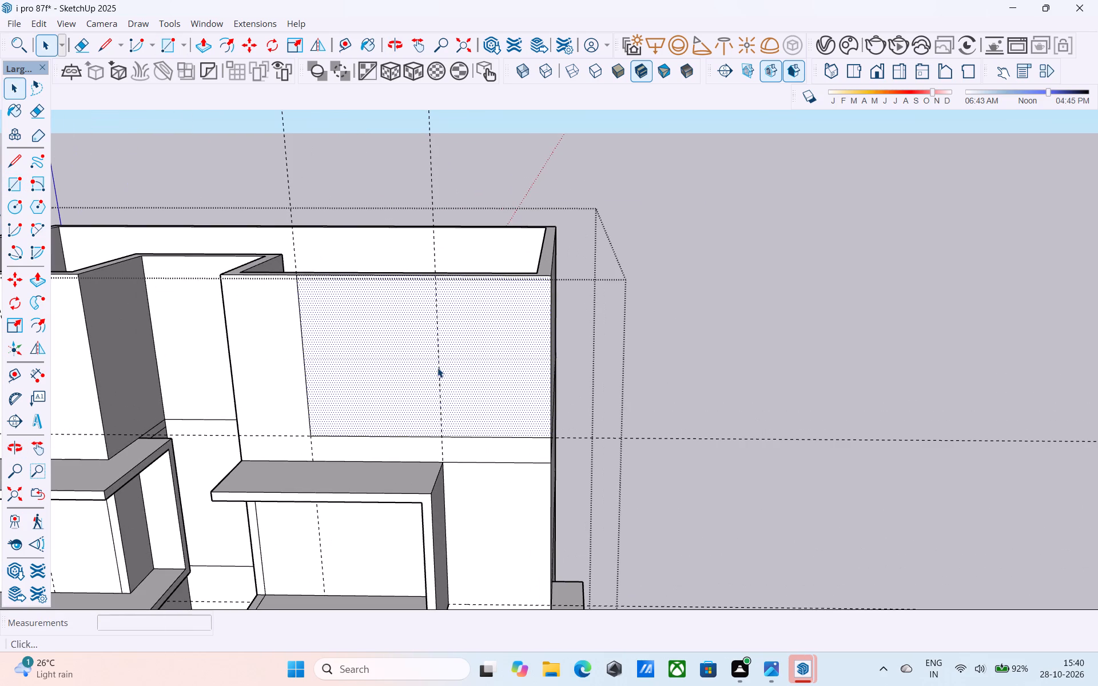
left_click(437, 368)
left_click(407, 375)
scroll(416, 374, "up", 3)
key("f")
left_click(416, 374)
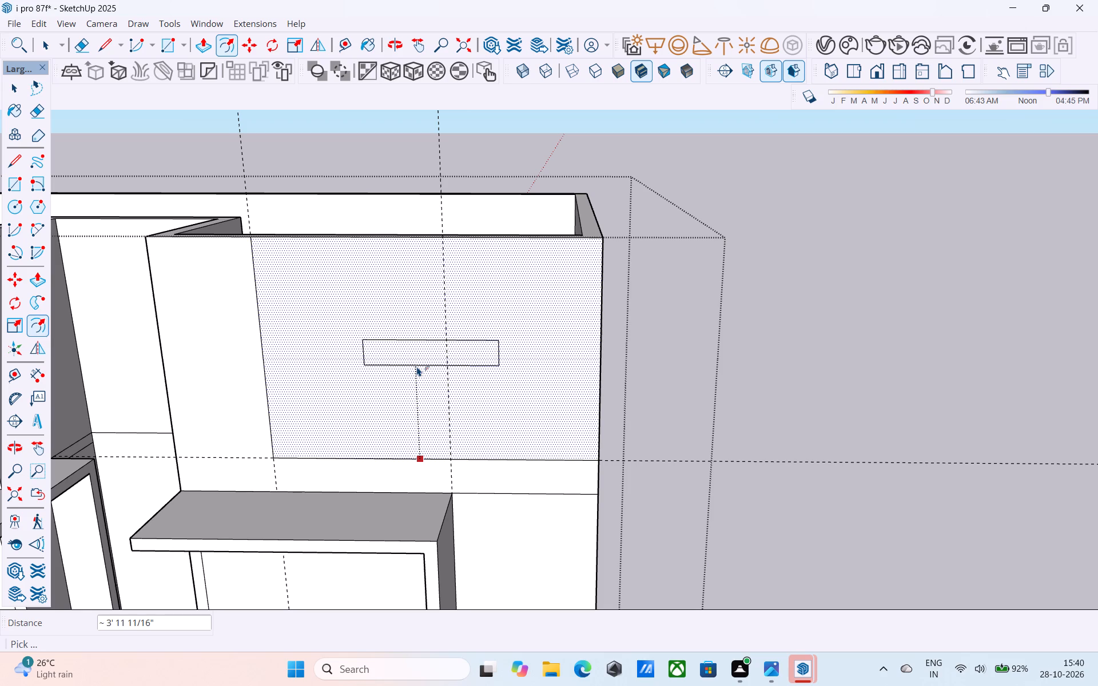
type("6\"")
key("Return")
key("space")
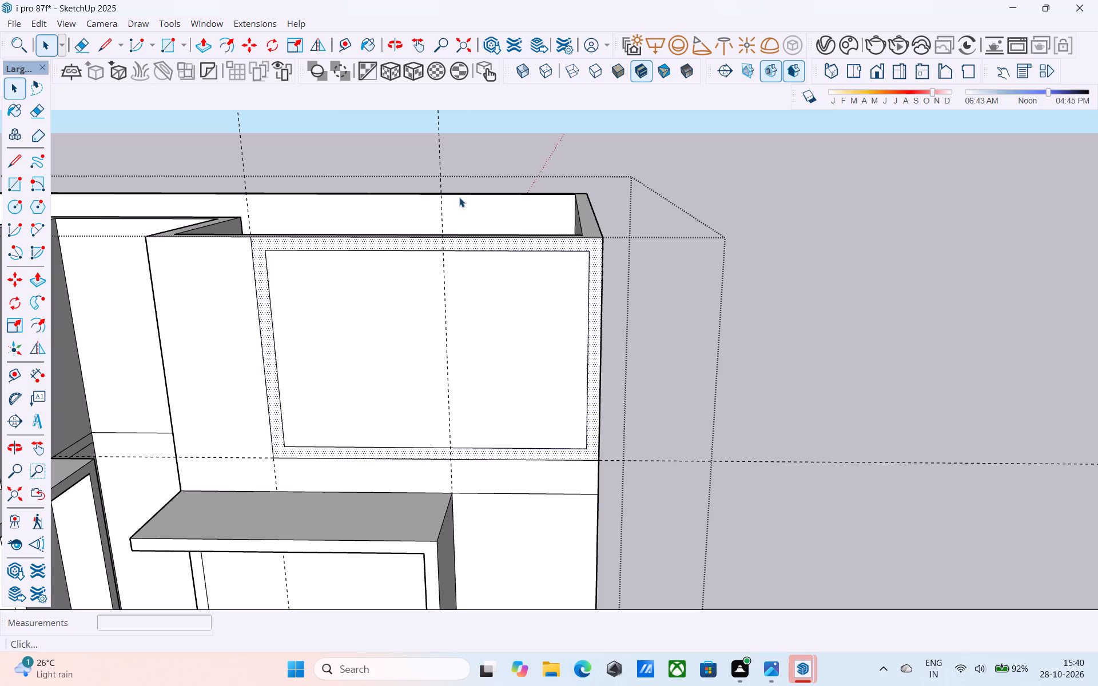
Examine the top storey's alignment with the floors below from the side and the rear.
scroll(465, 205, "down", 7)
middle_click_drag(494, 265, 322, 229)
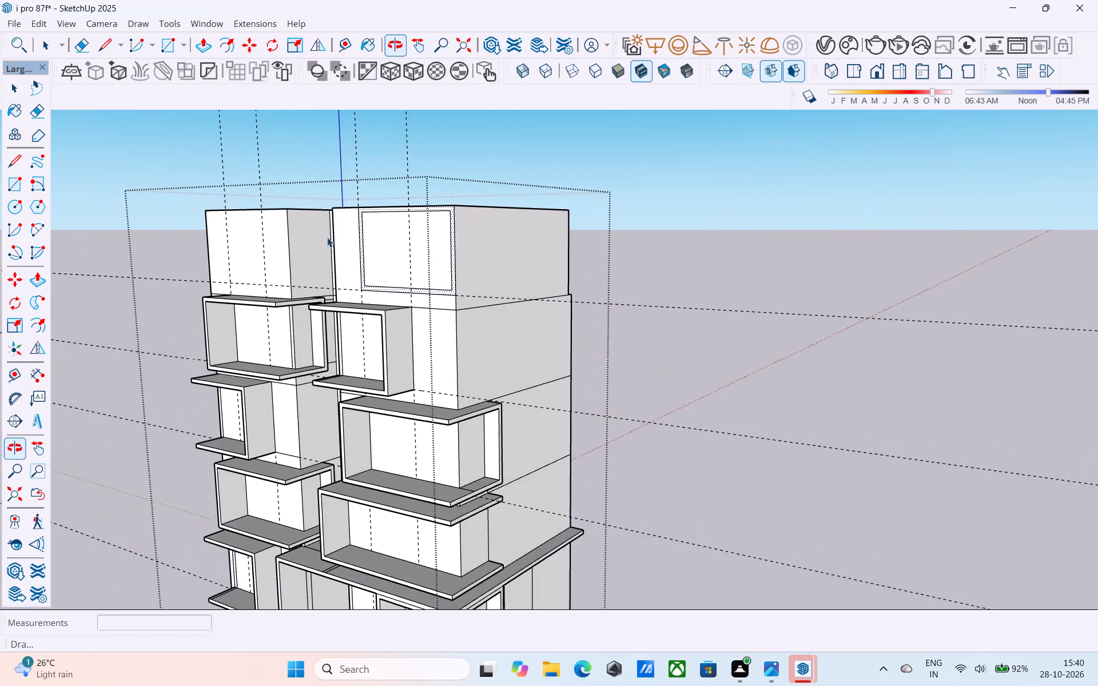
scroll(397, 235, "down", 3)
middle_click_drag(395, 233, 229, 189)
scroll(487, 313, "down", 3)
middle_click_drag(489, 313, 463, 234)
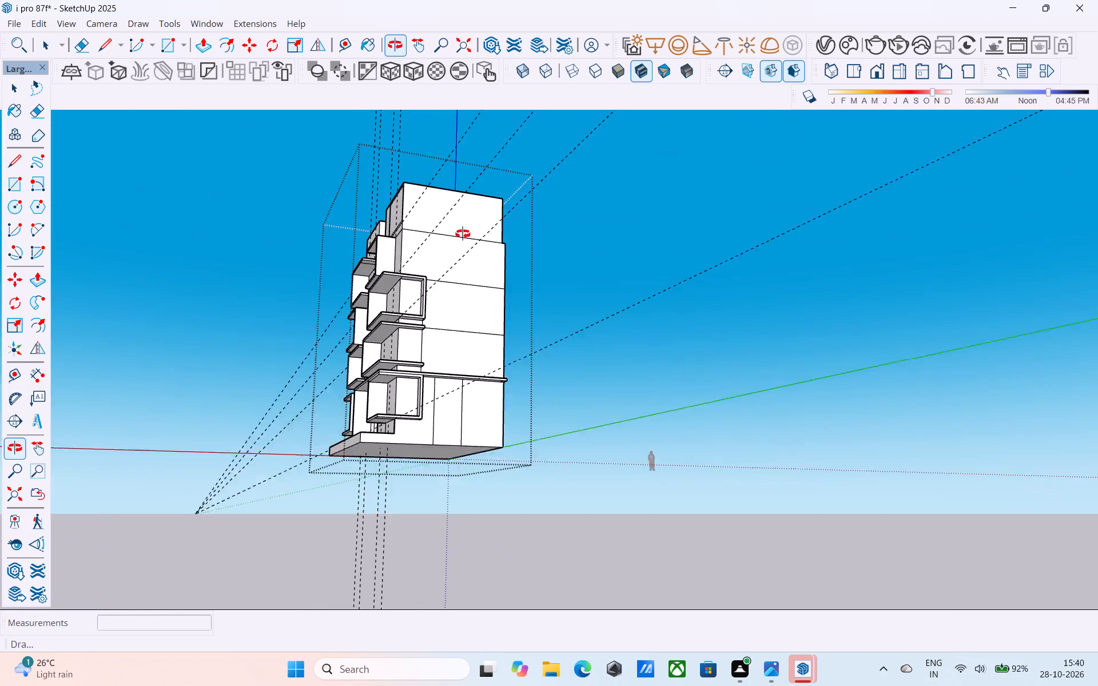
middle_click_drag(463, 234, 479, 297)
scroll(498, 292, "down", 3)
middle_click_drag(498, 291, 489, 292)
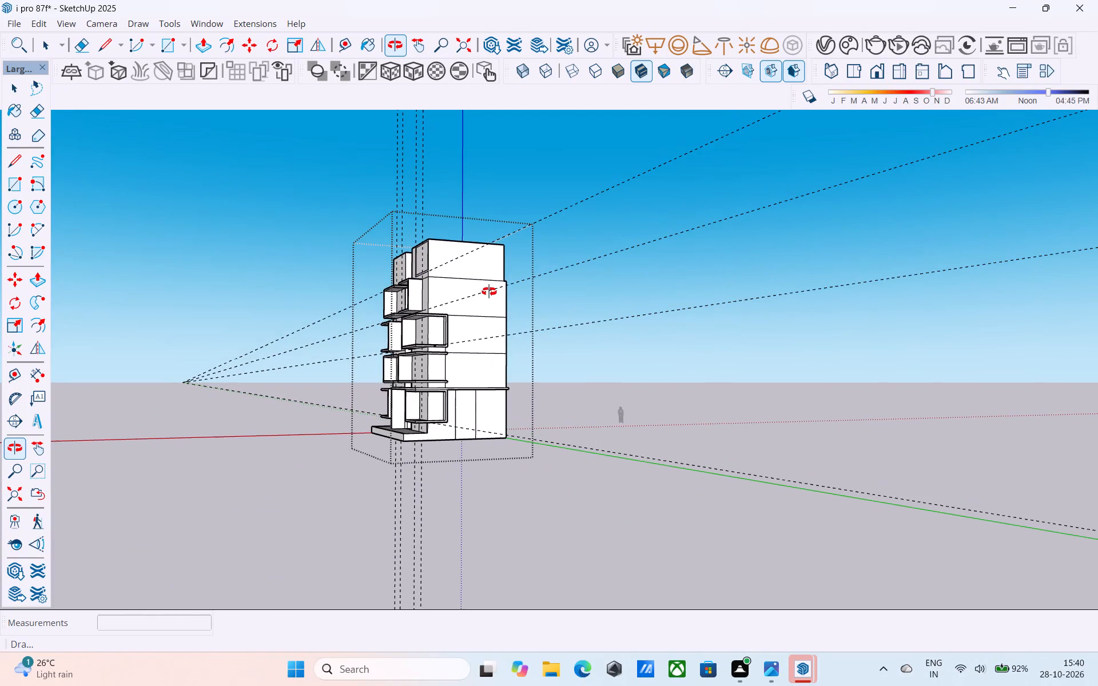
middle_click_drag(489, 292, 472, 284)
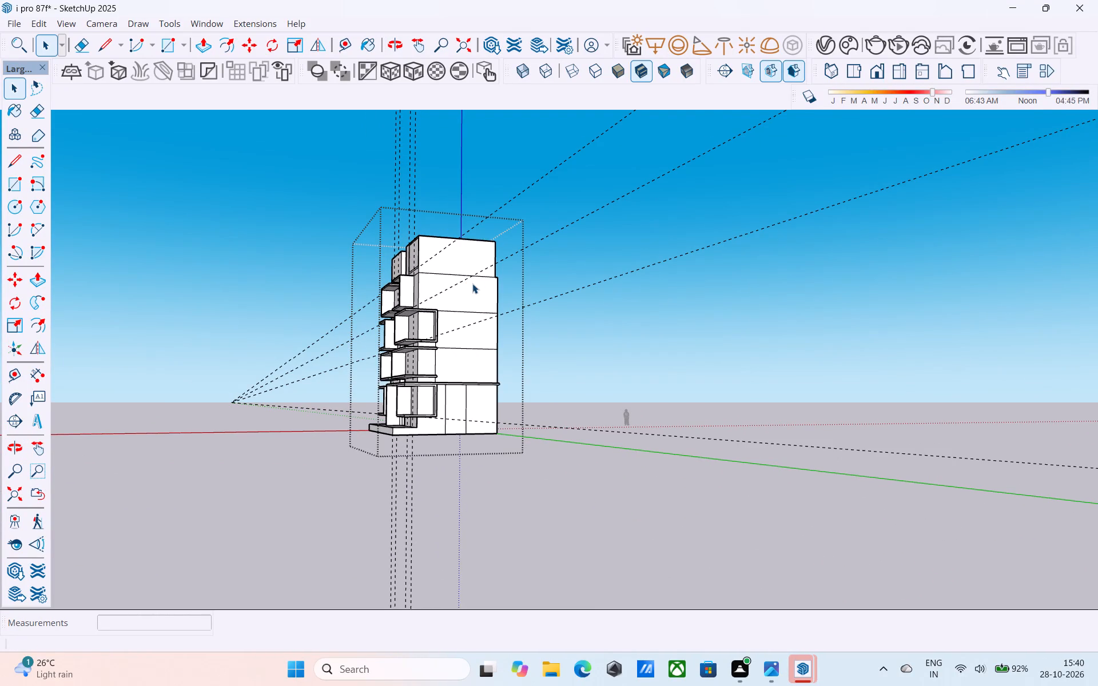
scroll(472, 284, "down", 1)
middle_click_drag(472, 284, 266, 366)
scroll(449, 346, "up", 4)
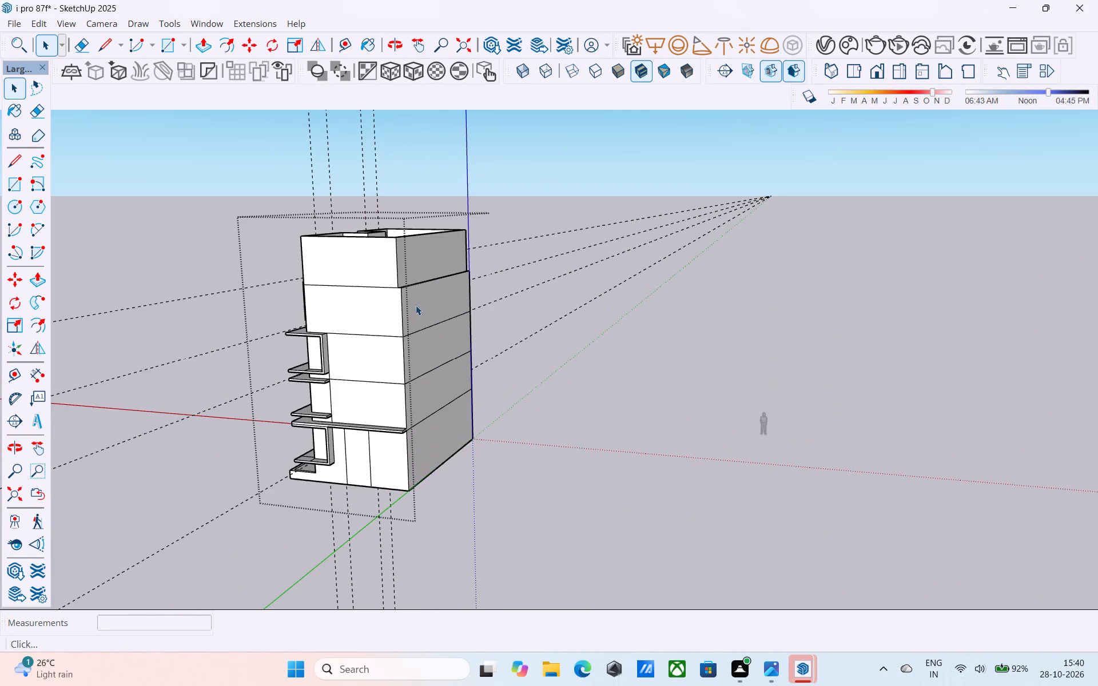
Push/Pull the outer face of the top storey's rear wall outward 9", flush with the storeys below.
middle_click_drag(407, 284, 401, 378)
scroll(401, 364, "up", 7)
left_click(399, 298)
scroll(400, 298, "up", 4)
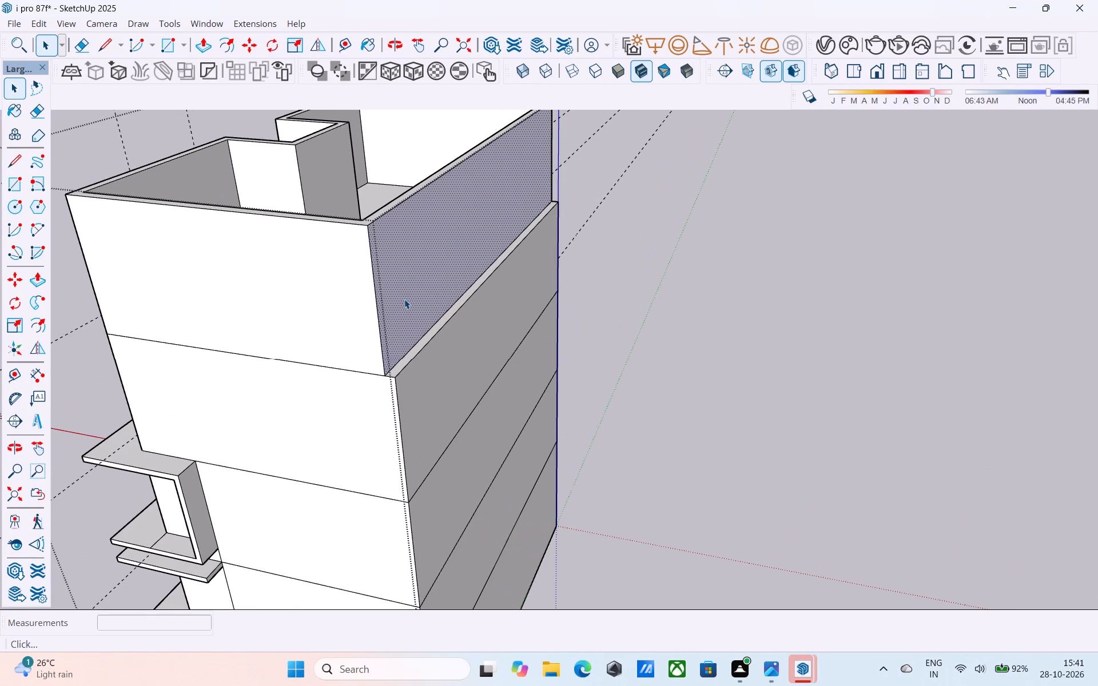
key("p")
left_click(404, 299)
left_click(423, 352)
Push/Pull the inner face of the top storey's rear wall 9" toward the outside.
middle_click_drag(440, 301, 567, 364)
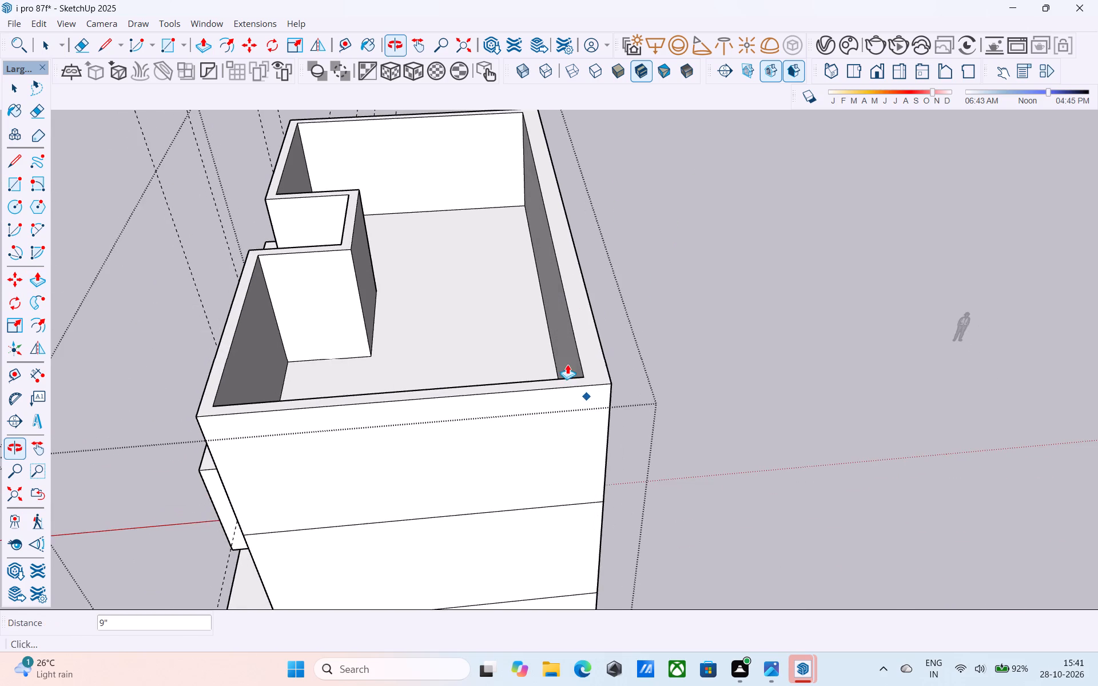
key("space")
left_click(559, 334)
scroll(559, 334, "up", 1)
key("p")
left_click(559, 334)
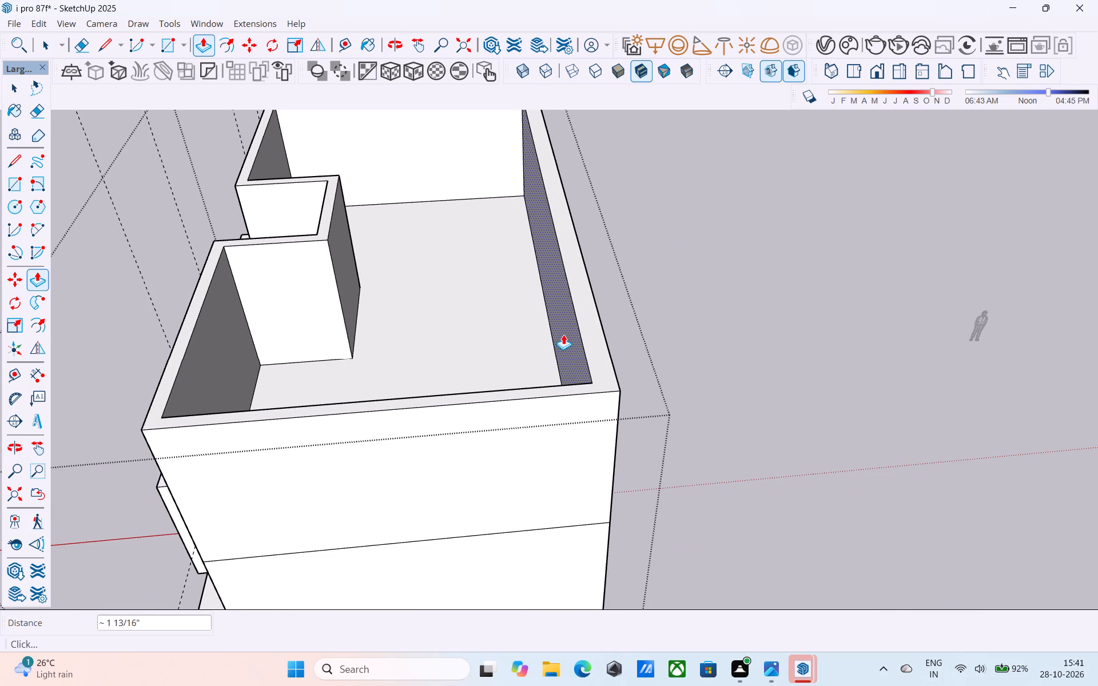
key("9")
key("shift+quotedbl")
key("Return")
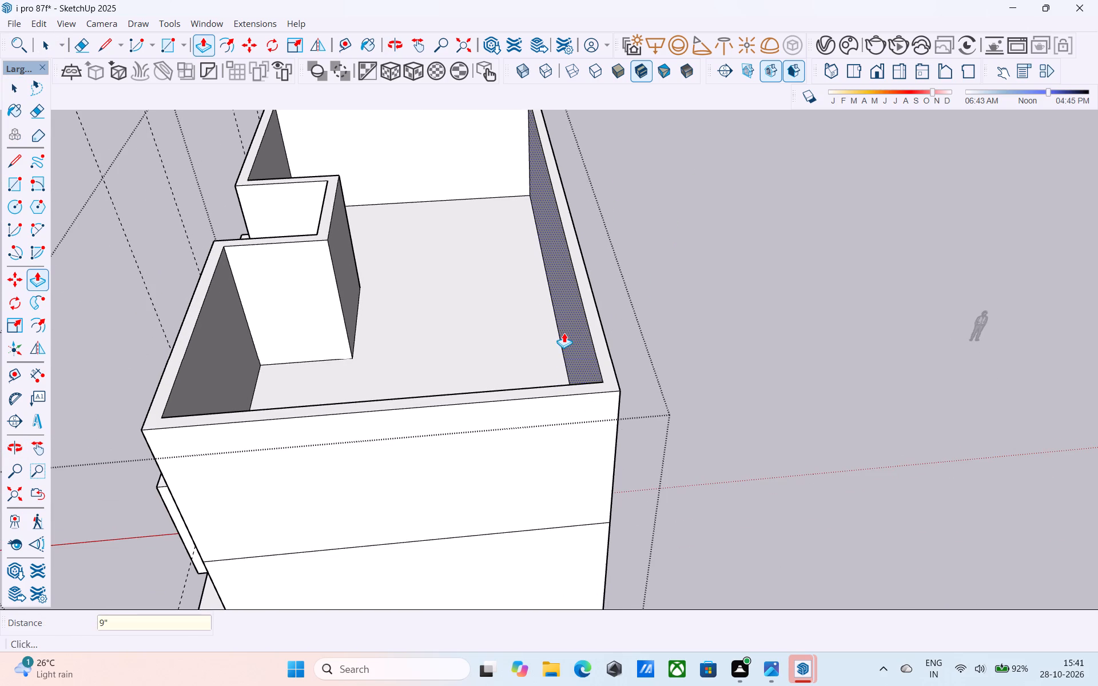
key("space")
Examine the whole building from the rear, side and front, checking the top storey's walls and the balcony frames below.
middle_click_drag(560, 331, 439, 280)
scroll(439, 279, "down", 10)
middle_click_drag(493, 354, 491, 310, "shift")
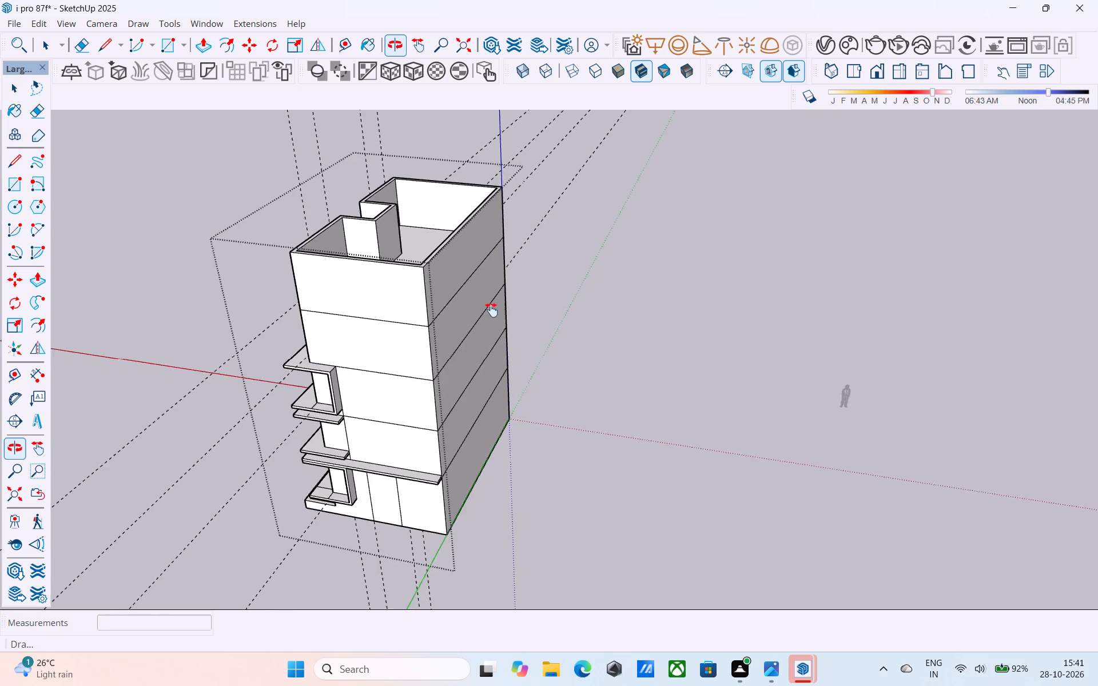
middle_click_drag(491, 310, 222, 260, "shift")
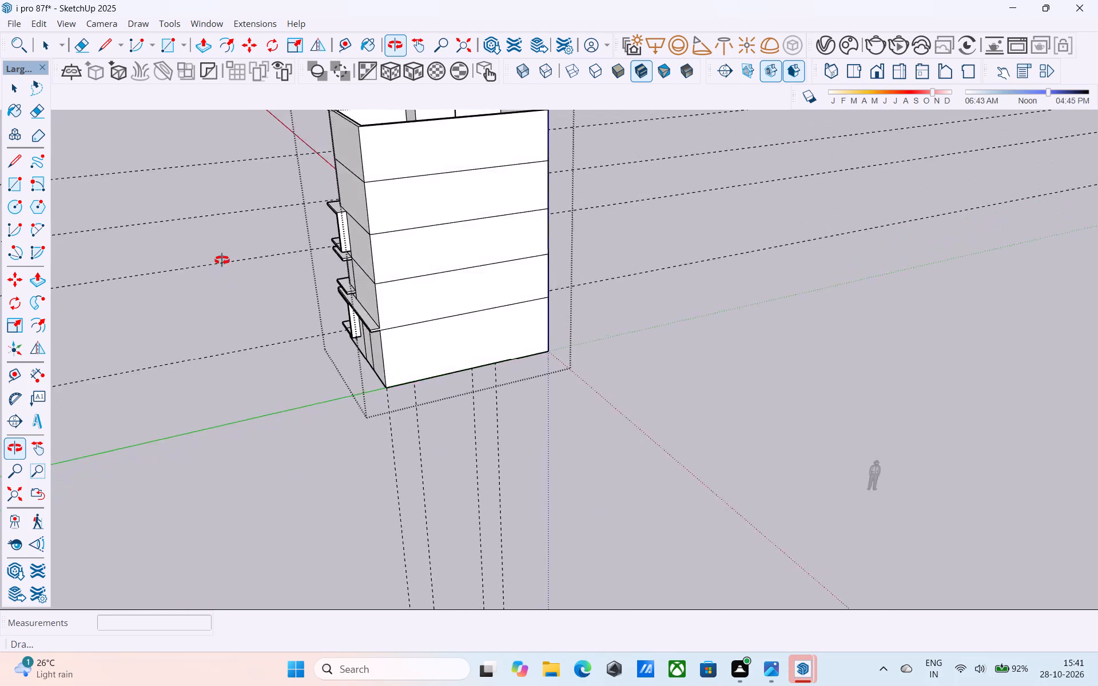
middle_click_drag(222, 260, 518, 119, "shift")
middle_click_drag(441, 384, 495, 469)
scroll(496, 469, "down", 4, "shift")
middle_click_drag(496, 469, 496, 434, "shift")
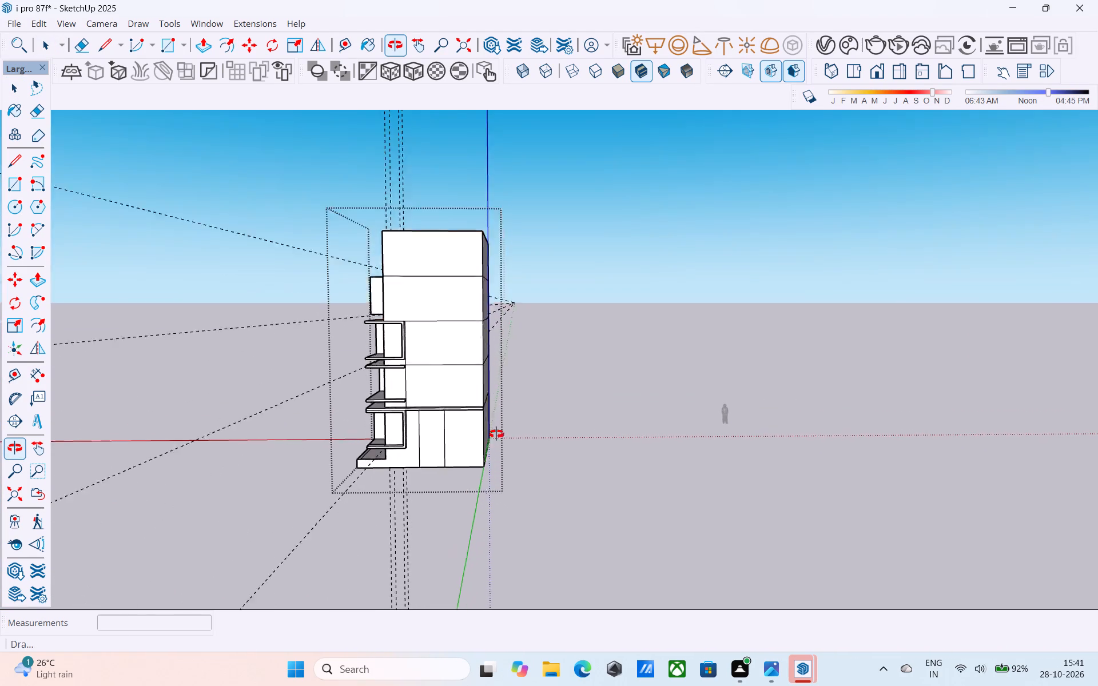
middle_click_drag(496, 434, 705, 388, "shift")
middle_click_drag(624, 331, 818, 369, "shift")
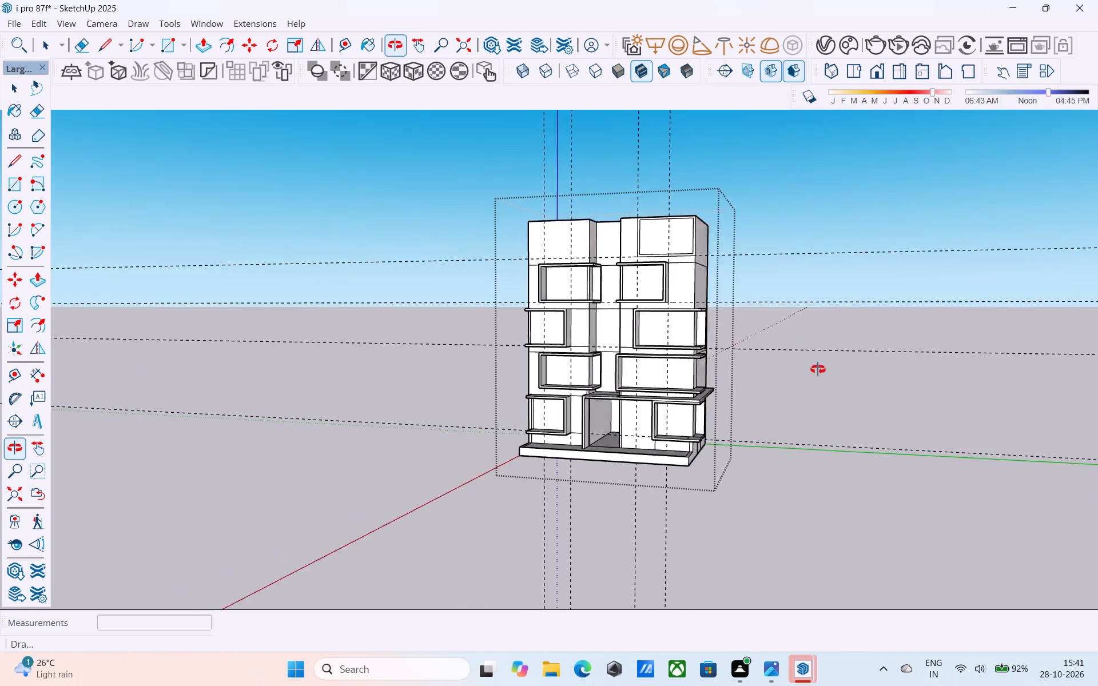
middle_click_drag(818, 369, 854, 362, "shift")
middle_click_drag(830, 360, 701, 457)
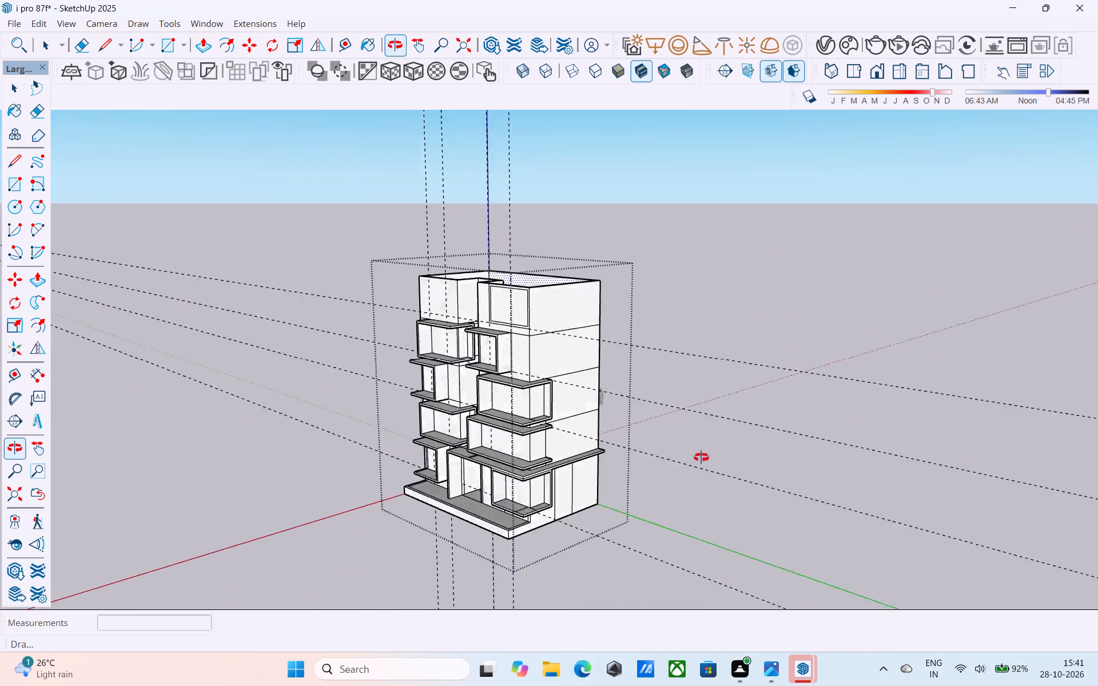
middle_click_drag(701, 457, 743, 458)
middle_click_drag(648, 442, 688, 429, "shift")
scroll(596, 403, "up", 8)
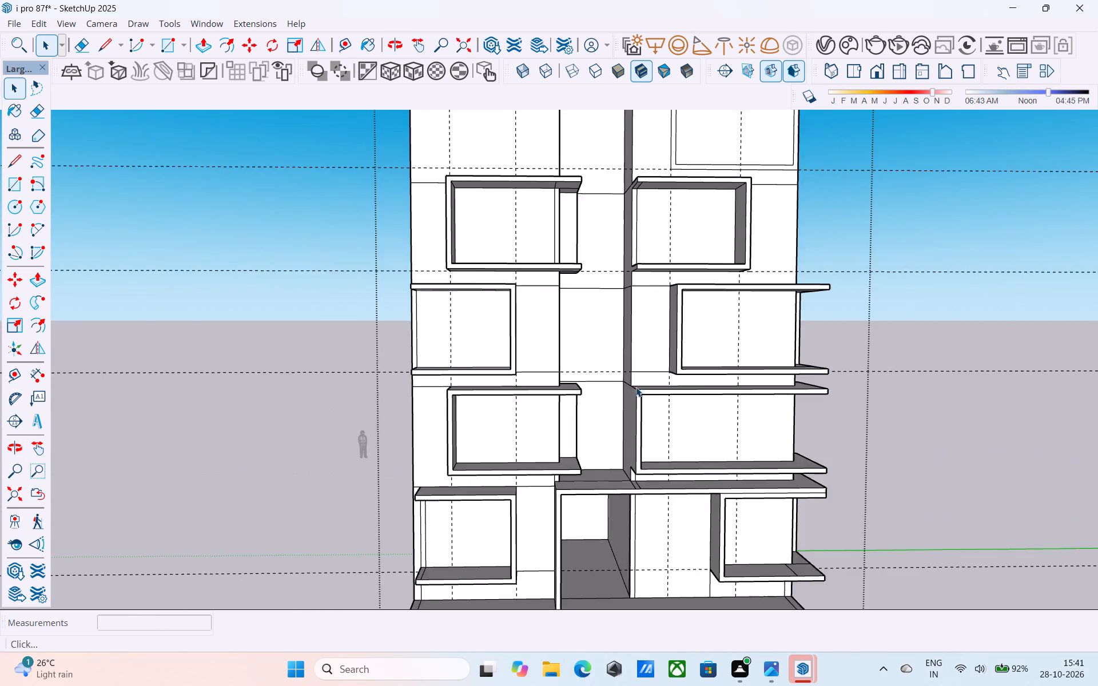
scroll(636, 387, "up", 1)
middle_click_drag(636, 387, 797, 397)
scroll(797, 397, "down", 3)
middle_click_drag(788, 422, 547, 510, "shift")
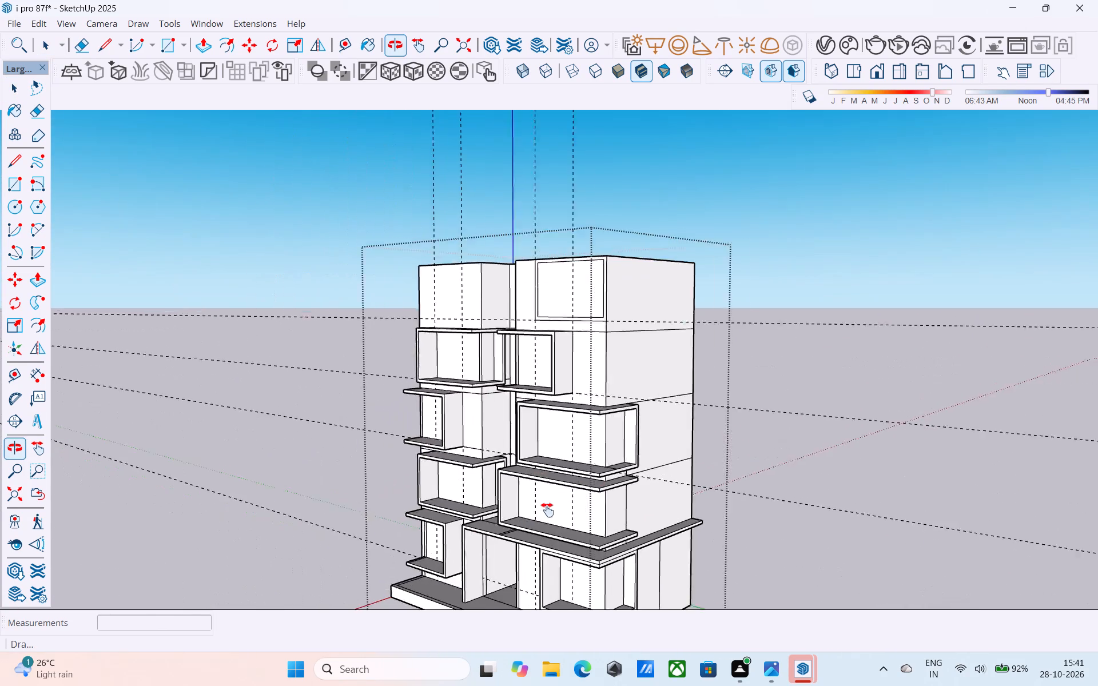
middle_click_drag(547, 510, 636, 549, "shift")
Draw two 6" lines from the inner rectangle's lower and upper outer corners to the building's corner edge.
scroll(681, 356, "up", 6)
middle_click_drag(707, 341, 610, 364, "shift")
scroll(610, 364, "down", 2)
scroll(622, 385, "up", 4)
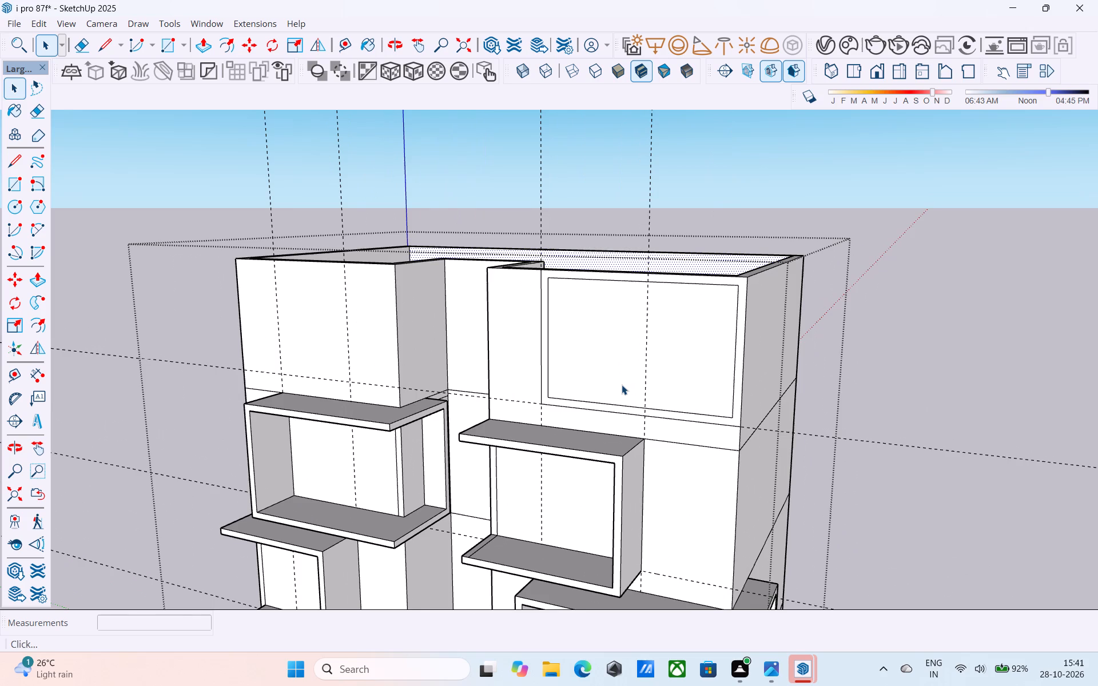
middle_click_drag(670, 388, 597, 298, "shift")
scroll(588, 321, "up", 3)
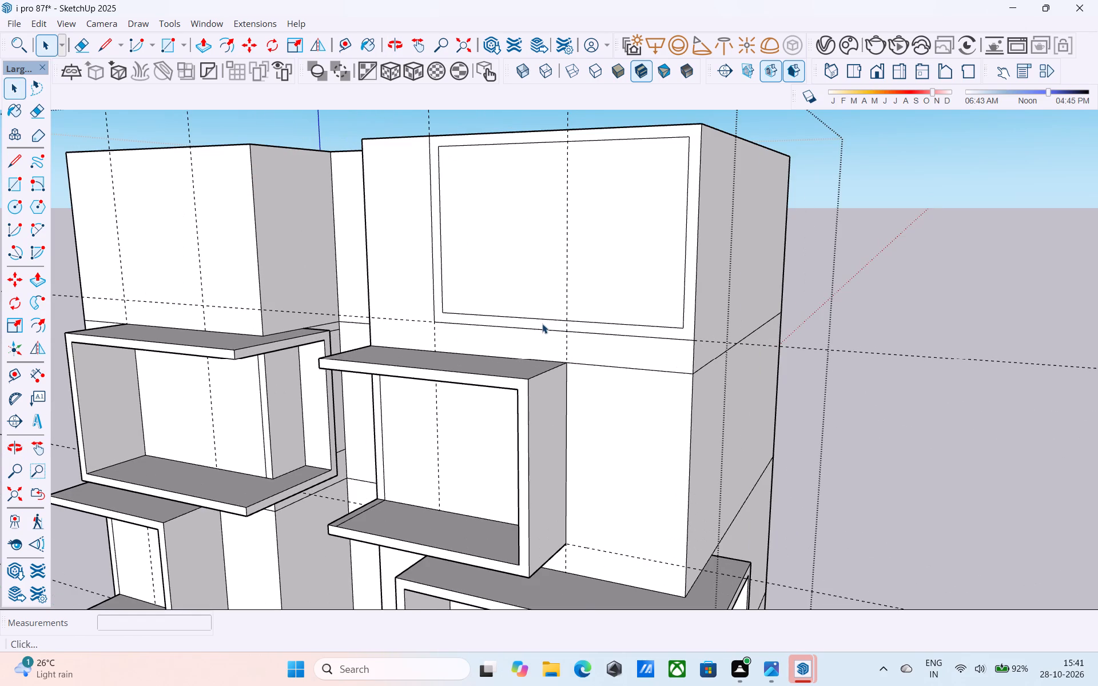
middle_click_drag(717, 323, 633, 352, "shift")
key("l")
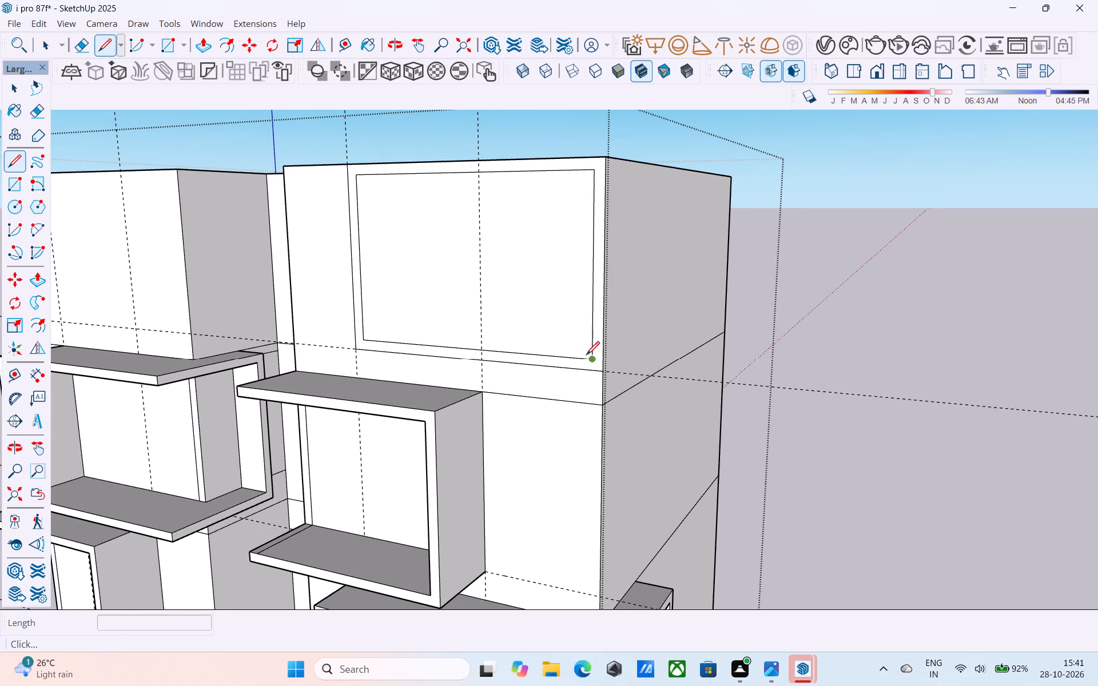
left_click(587, 357)
left_click(601, 360)
scroll(602, 163, "up", 2)
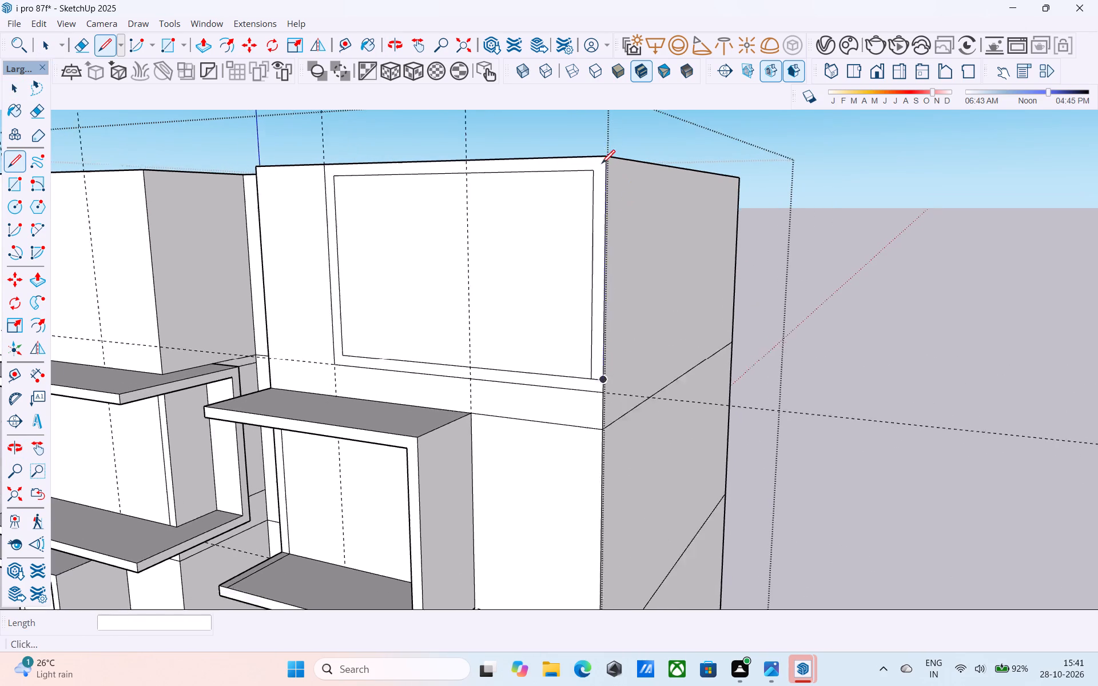
scroll(602, 165, "up", 3)
left_click(588, 174)
left_click(606, 176)
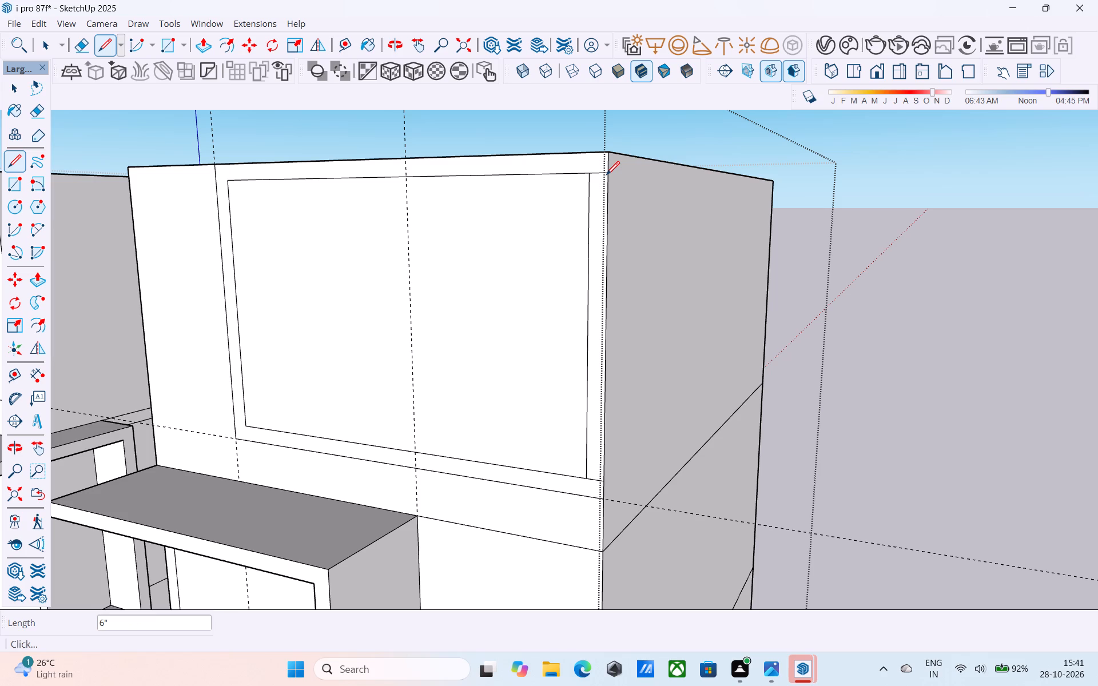
Push/Pull the 6" C-shaped frame strip on the top storey's front wall outward 4', level with the balcony frame below.
scroll(606, 176, "down", 4)
middle_click_drag(582, 326, 579, 294)
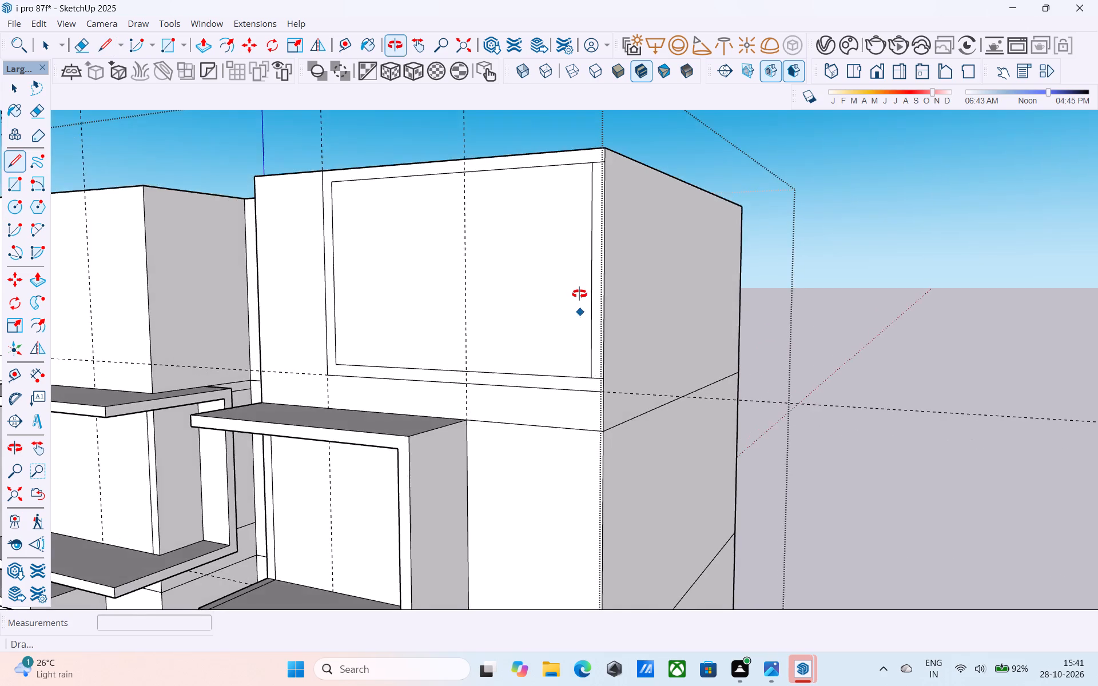
middle_click_drag(579, 294, 634, 320)
scroll(355, 388, "up", 3)
key("space")
left_click(357, 376)
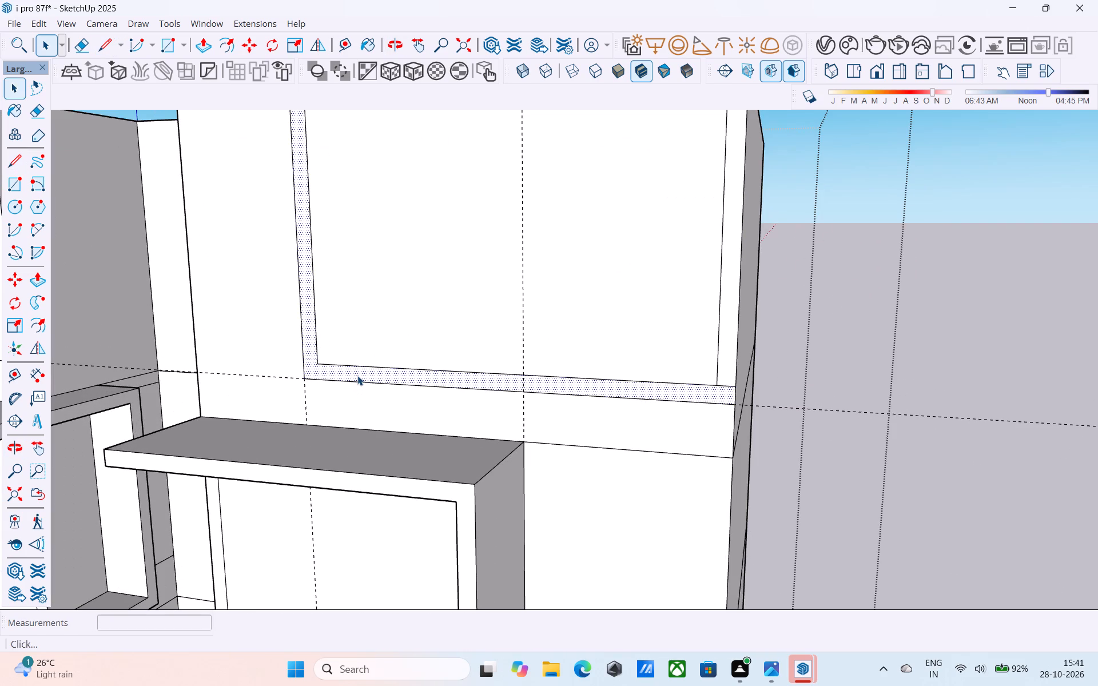
key("p")
left_click(357, 376)
left_click(356, 476)
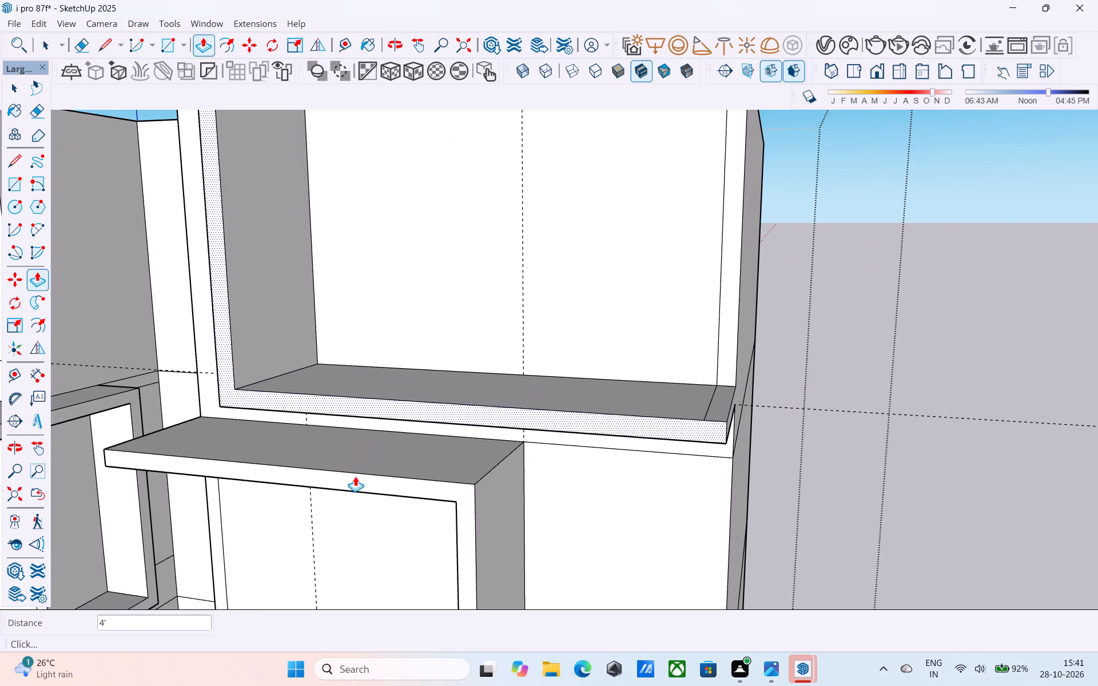
Copy the vertical edge at the new frame's open corner about 5' along the side wall, matching the lower wraparound balcony's side length.
scroll(355, 470, "down", 11)
middle_click_drag(356, 471, 575, 338)
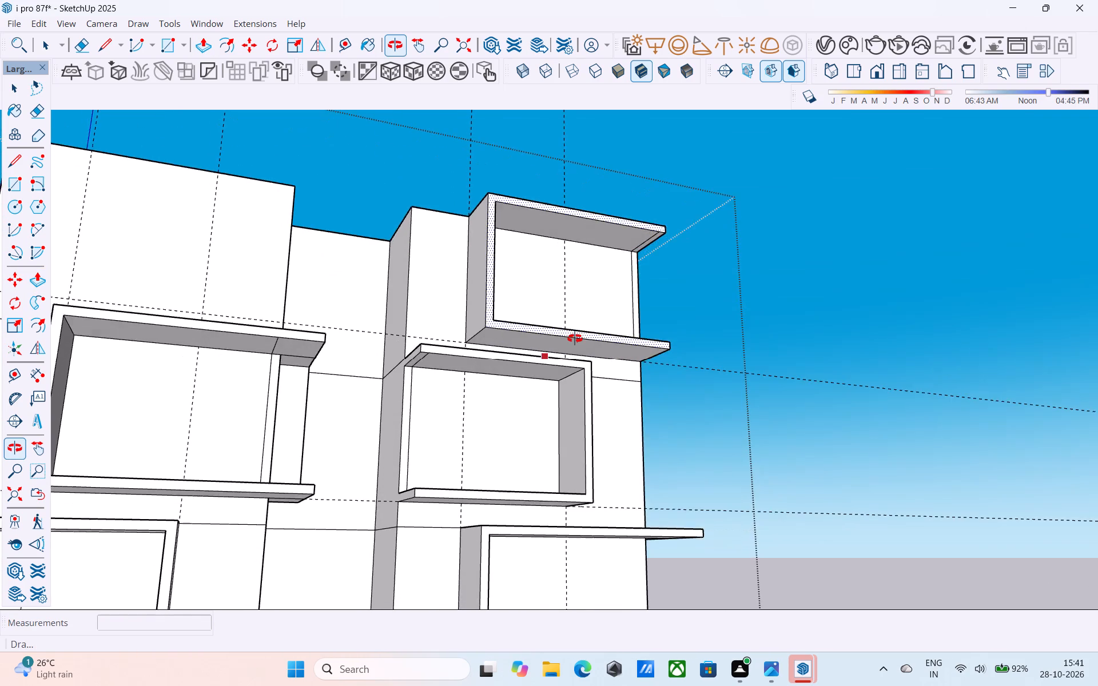
middle_click_drag(575, 338, 180, 408)
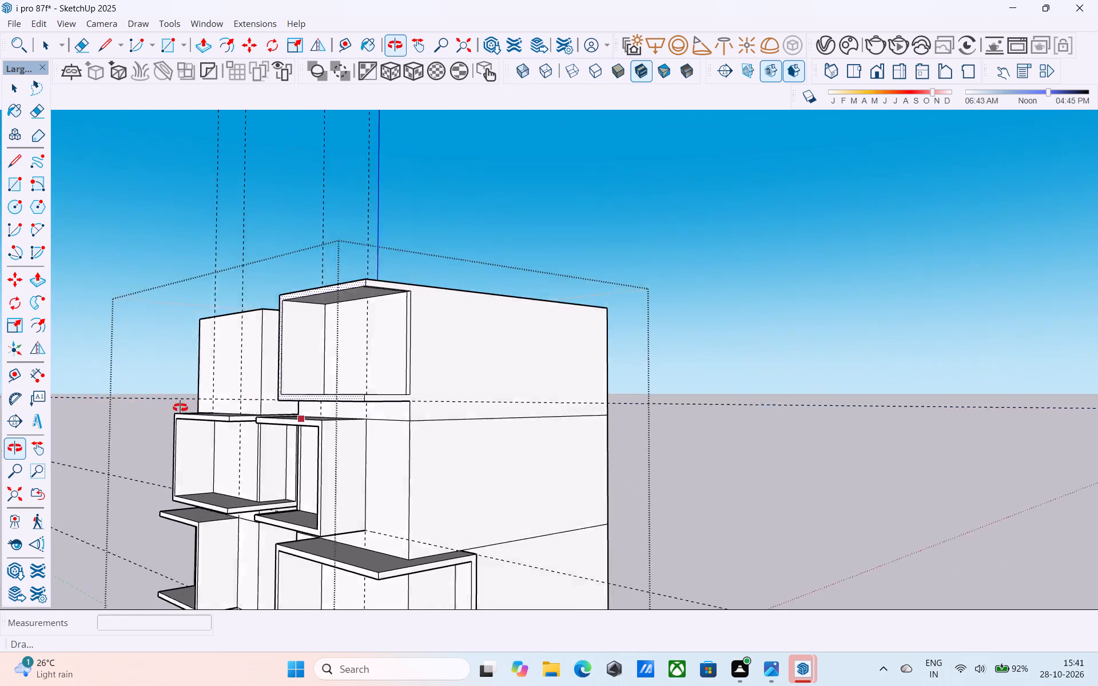
middle_click_drag(180, 408, 170, 417)
middle_click_drag(379, 408, 456, 389)
middle_click_drag(456, 389, 437, 391)
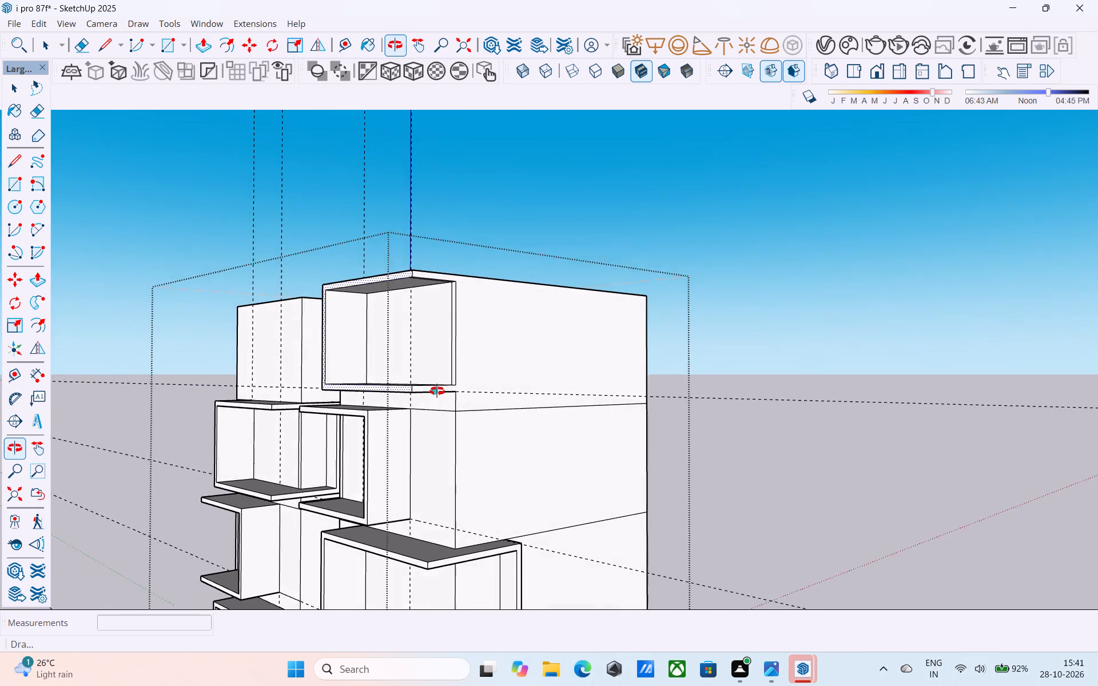
middle_click_drag(437, 391, 436, 397)
key("space")
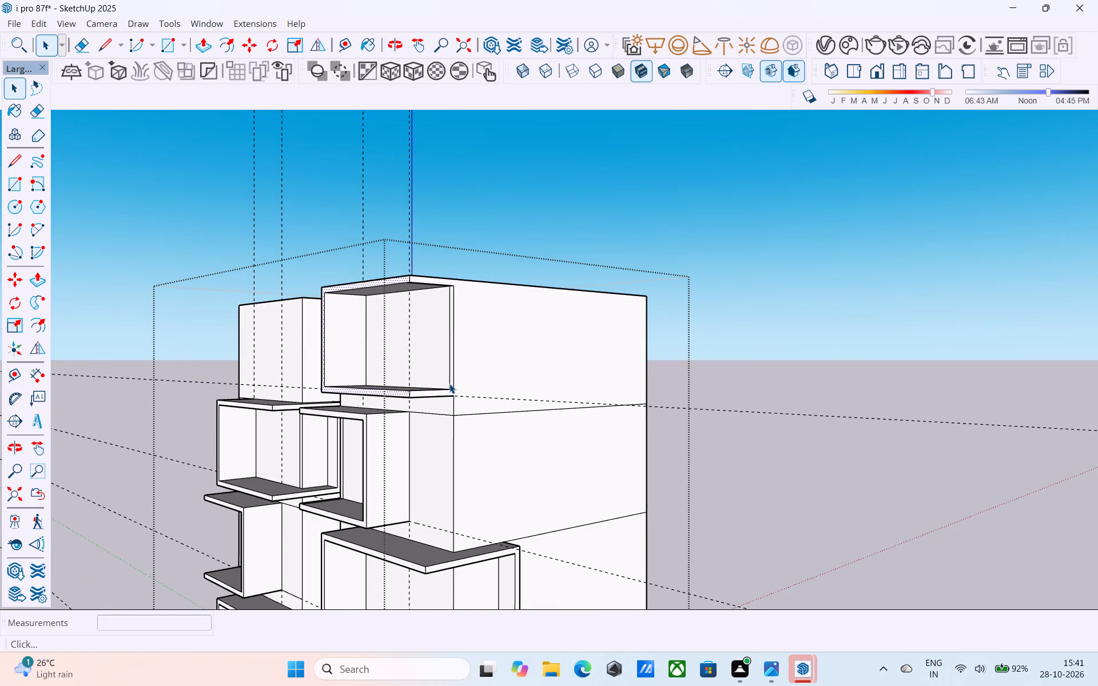
left_click(453, 377)
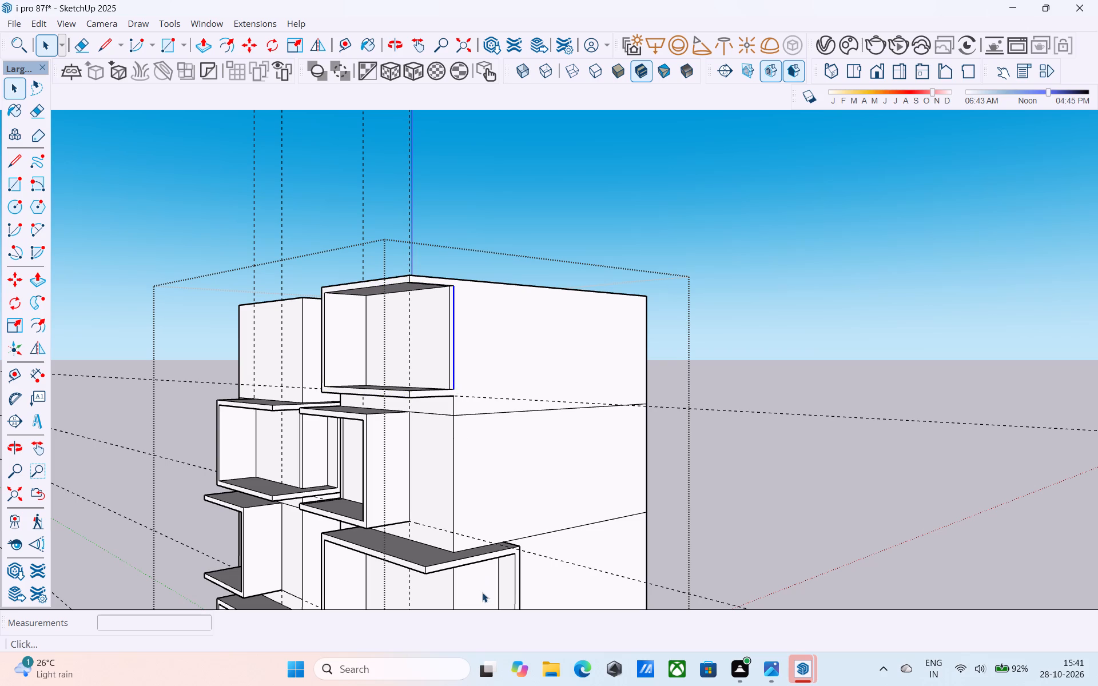
key("m")
scroll(468, 568, "up", 5, "ctrl")
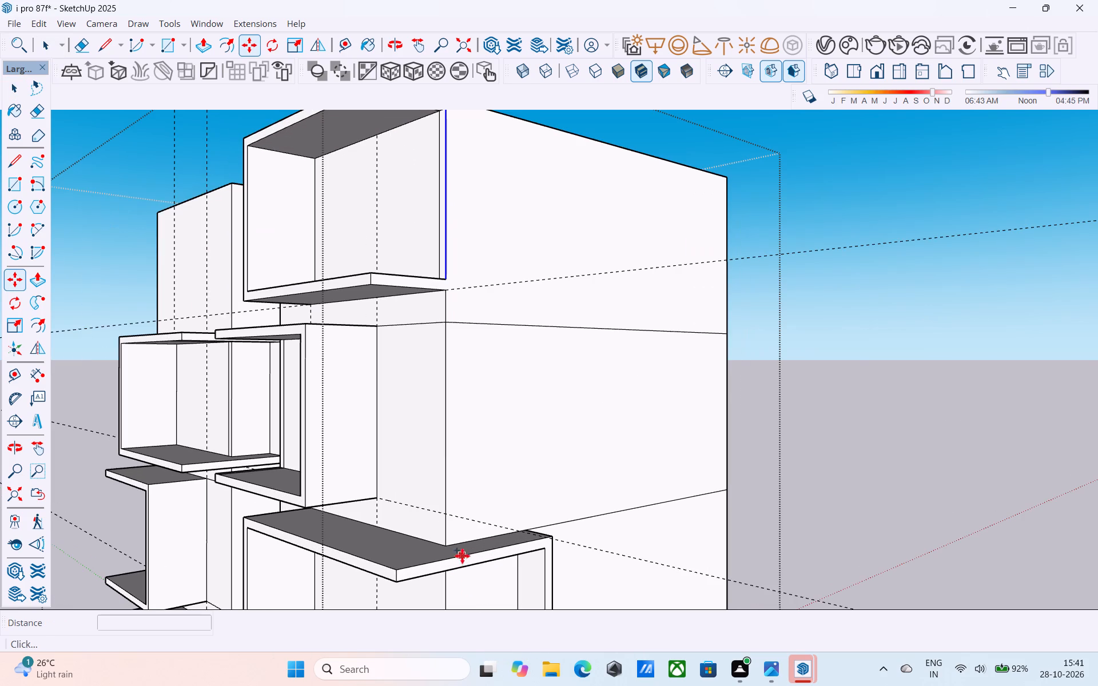
left_click(450, 544)
middle_click_drag(525, 520, 408, 545)
scroll(525, 520, "up", 1)
scroll(408, 545, "up", 5)
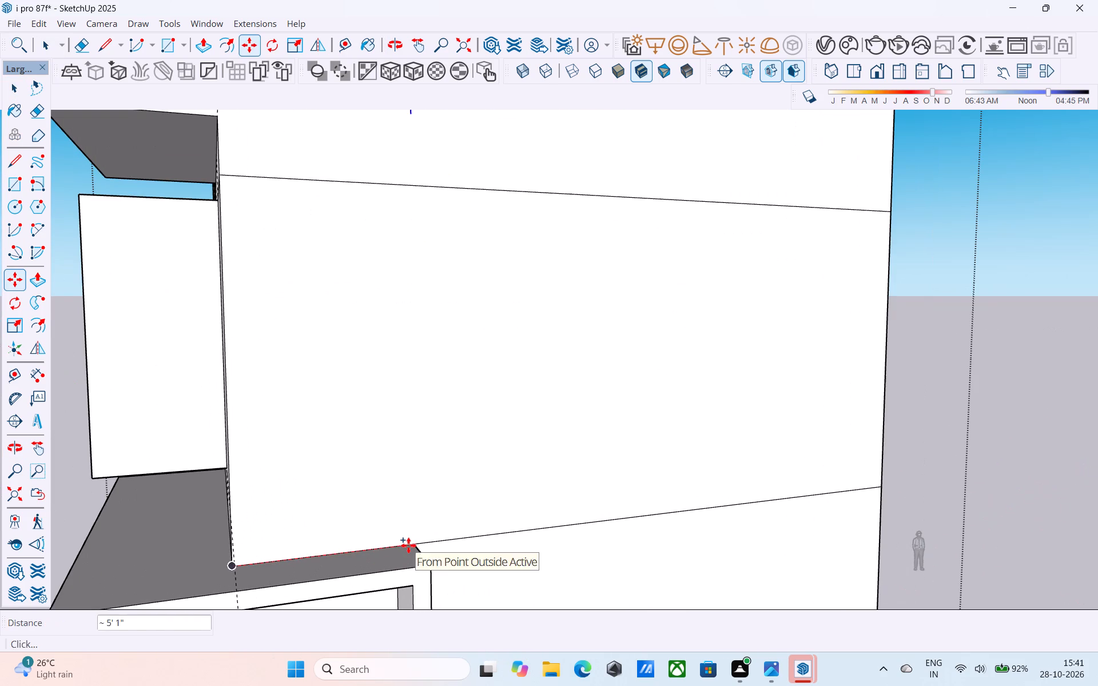
left_click(413, 545)
scroll(424, 560, "down", 8)
middle_click_drag(448, 509, 484, 506)
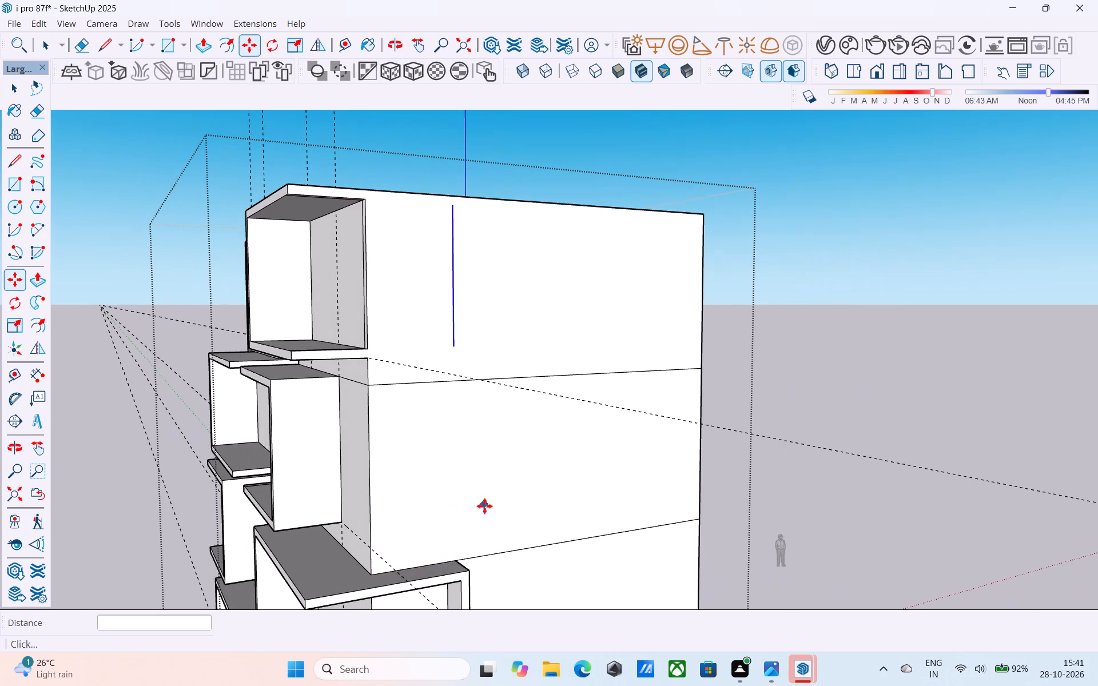
Draw two lines along the side wall from the frame's lower inner and outer corners, reaching the copied vertical edge's position.
key("l")
scroll(383, 351, "up", 10)
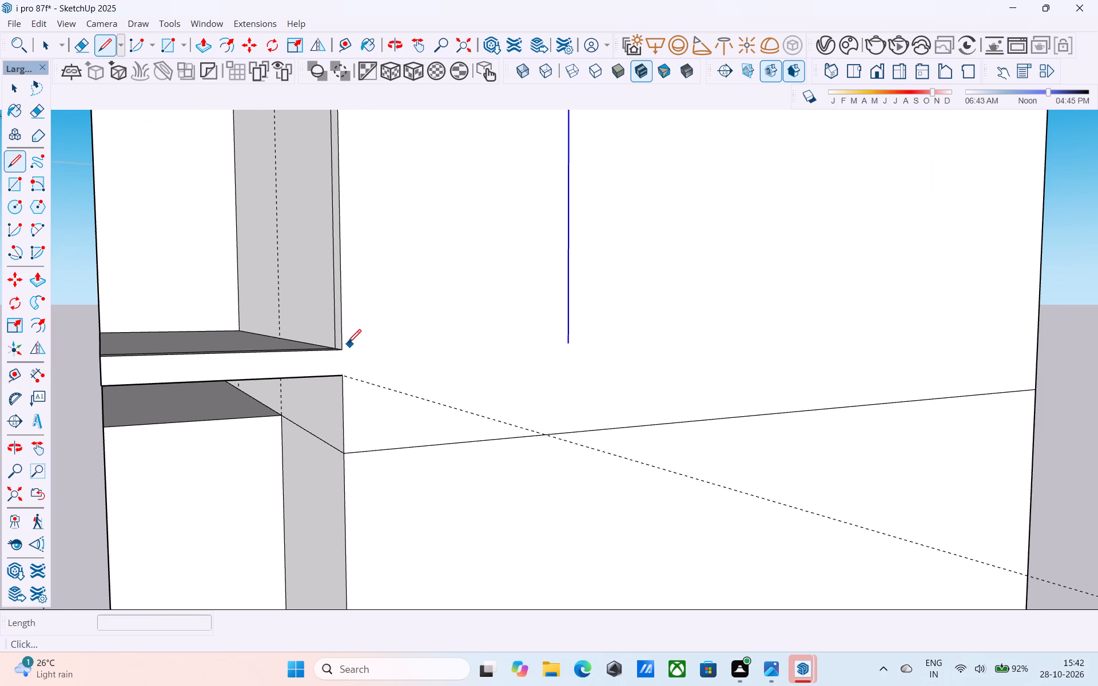
left_click(345, 345)
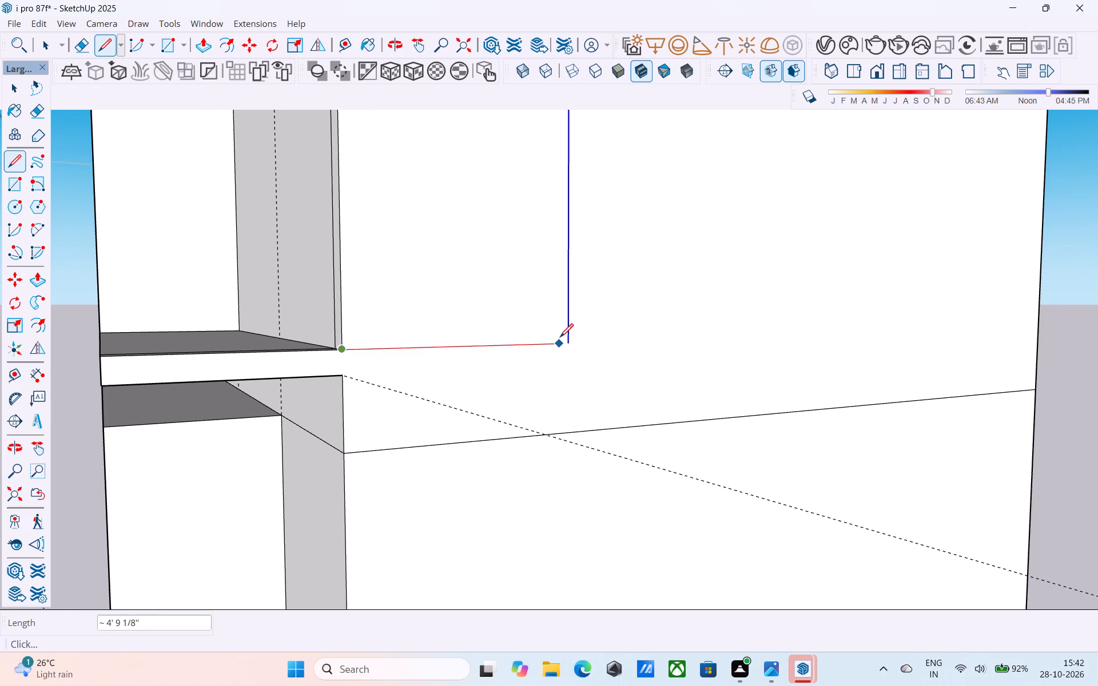
left_click(564, 340)
left_click(344, 378)
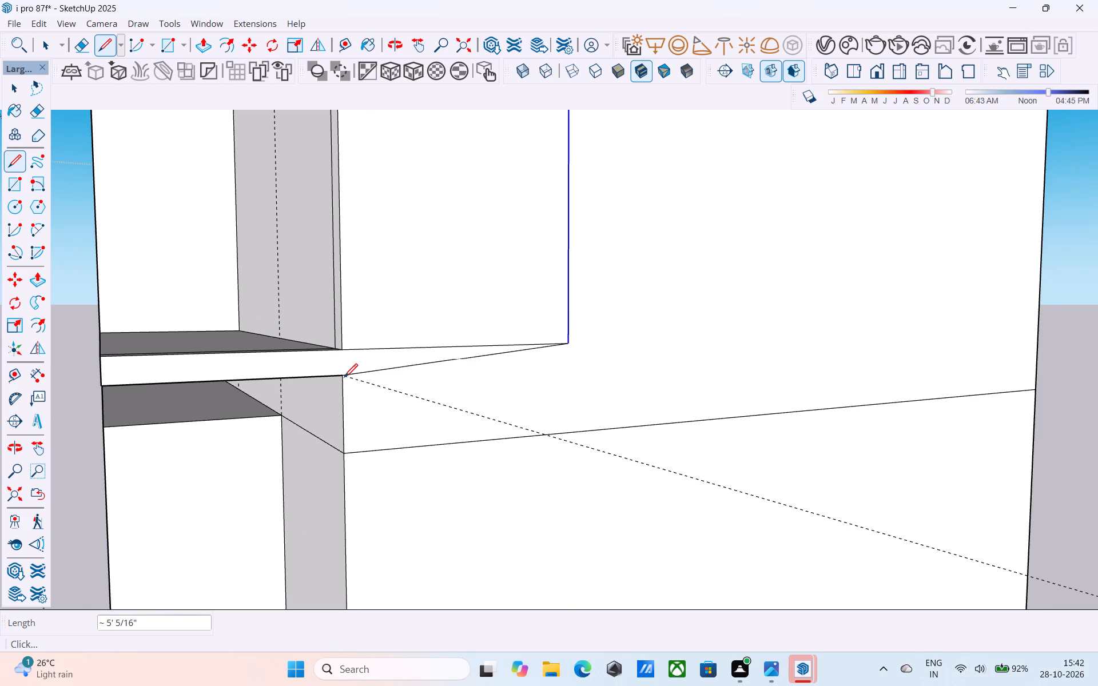
key("ctrl+z")
left_click(340, 378)
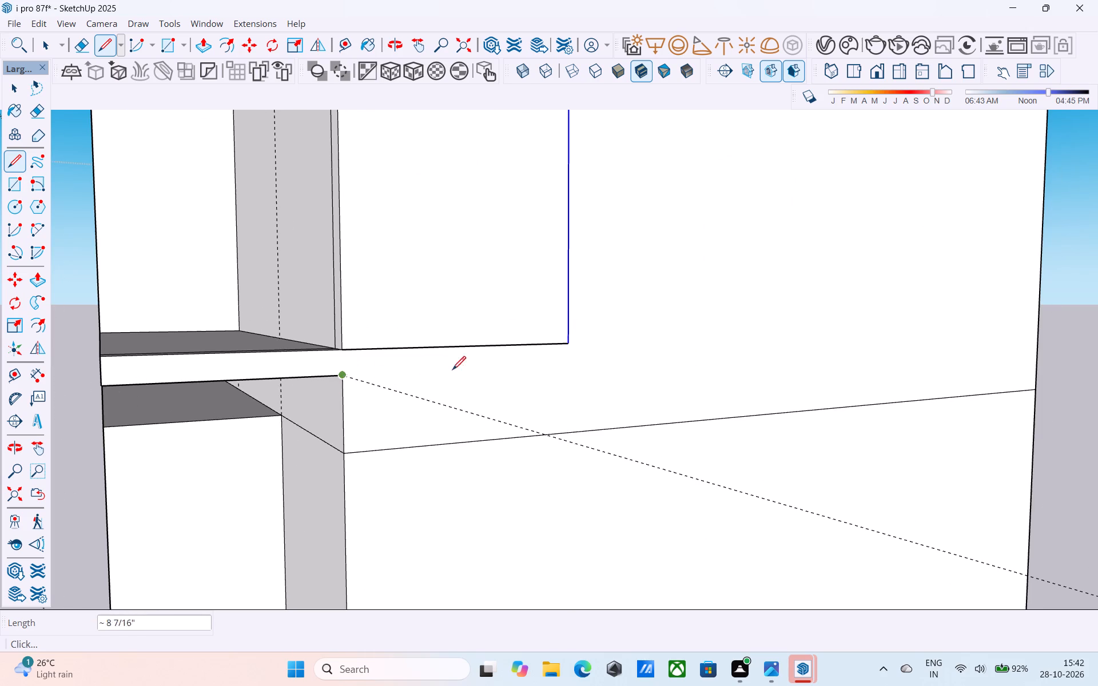
left_click(573, 361)
Draw a line on the side wall from the frame's upper inner corner to the top of the copied vertical edge.
scroll(571, 362, "down", 3)
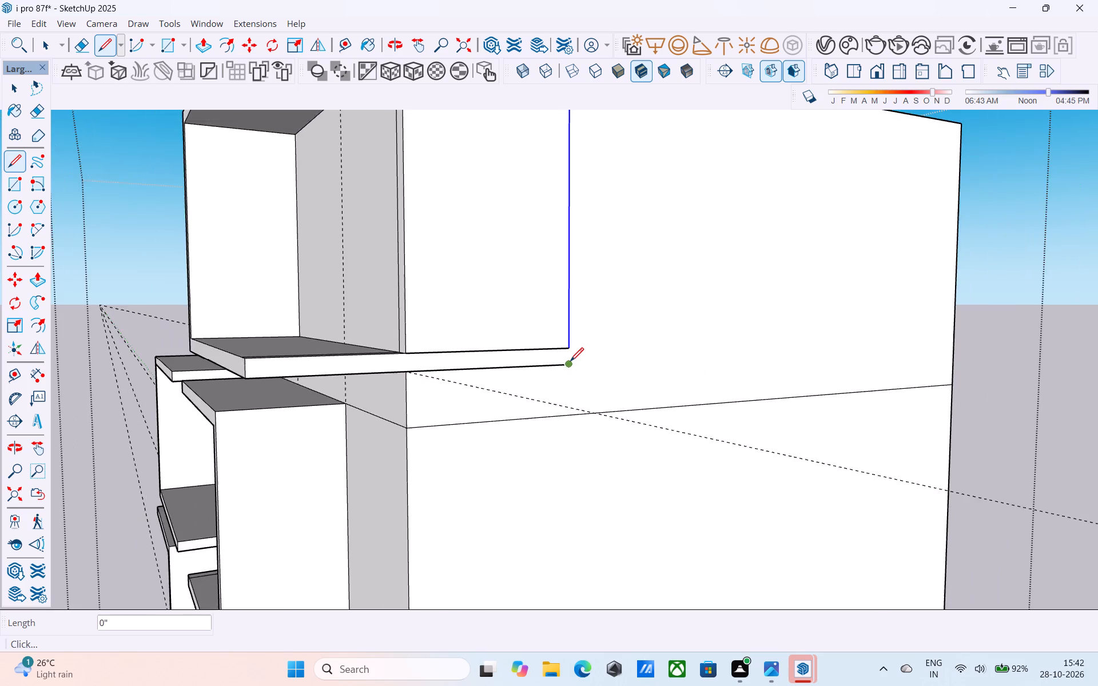
scroll(570, 362, "down", 2)
middle_click_drag(568, 364, 557, 479)
key("space")
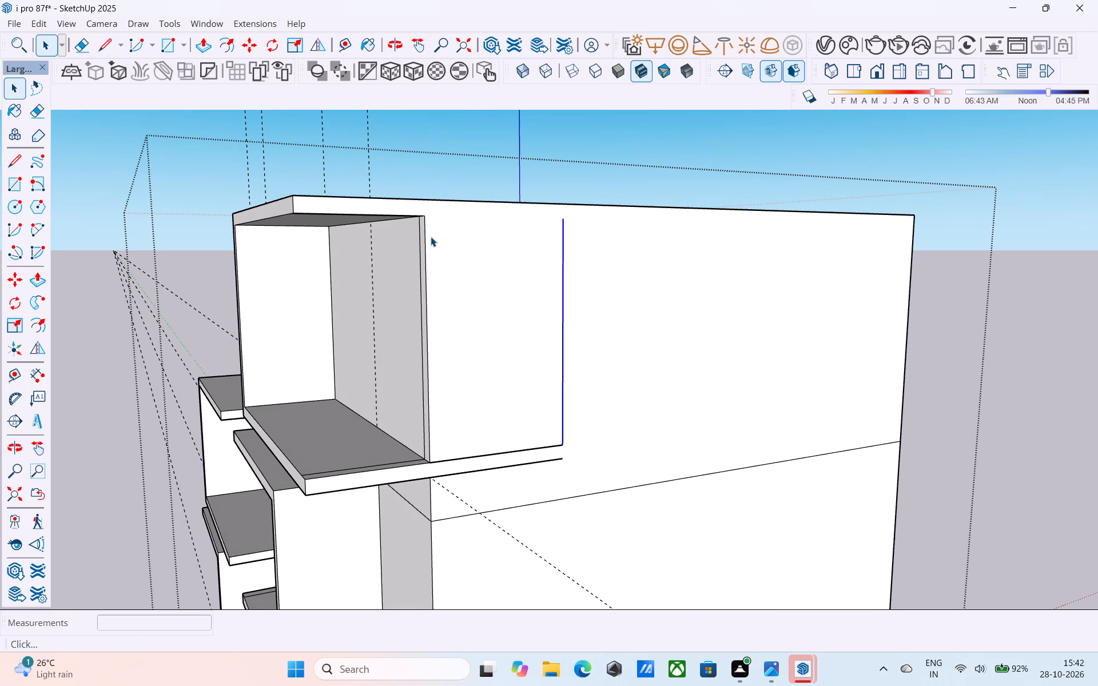
key("l")
scroll(432, 220, "up", 4)
left_click(421, 216)
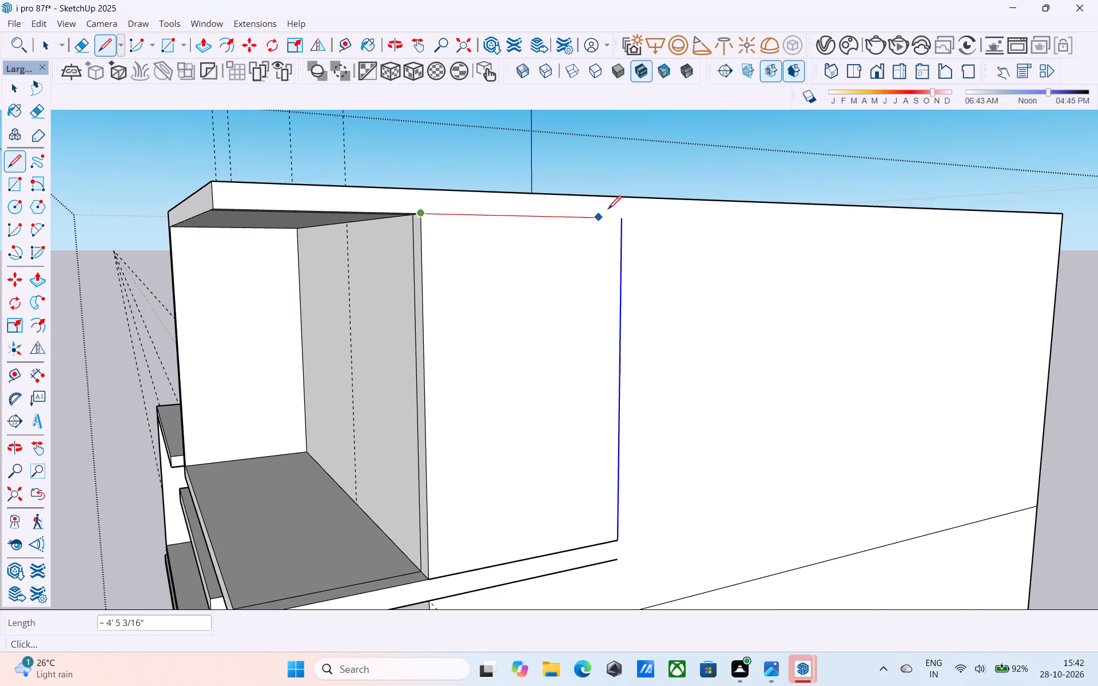
left_click(620, 213)
Copy the vertical edge 6" along the side wall, away from the front corner, as the frame's outer side.
key("space")
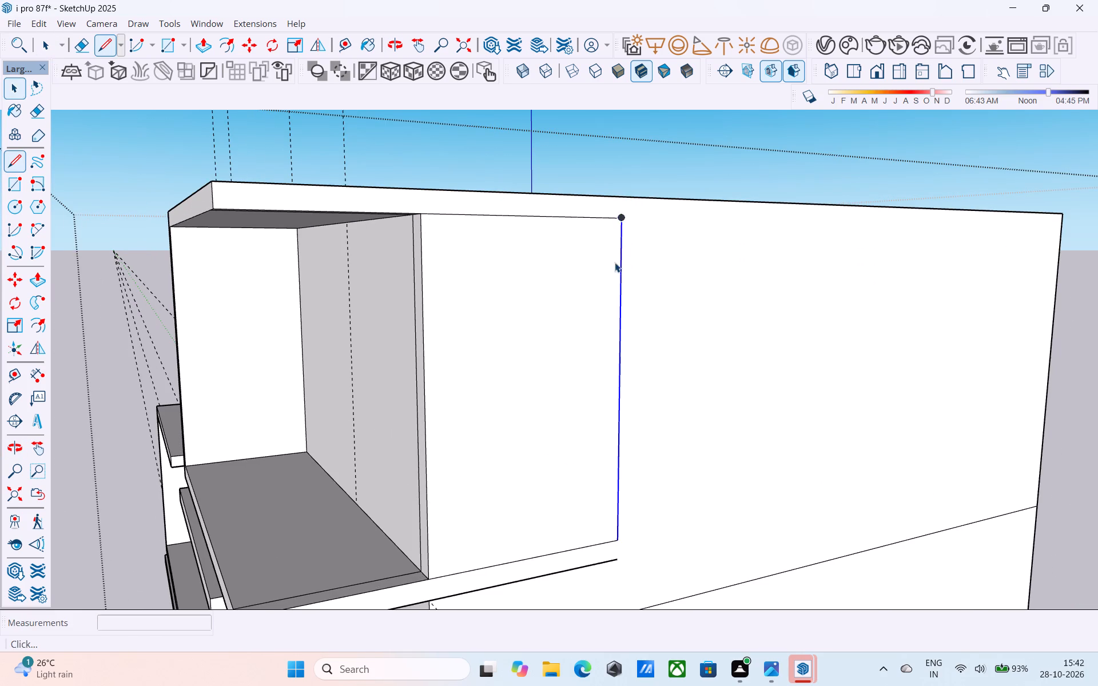
left_click(620, 267)
key("m")
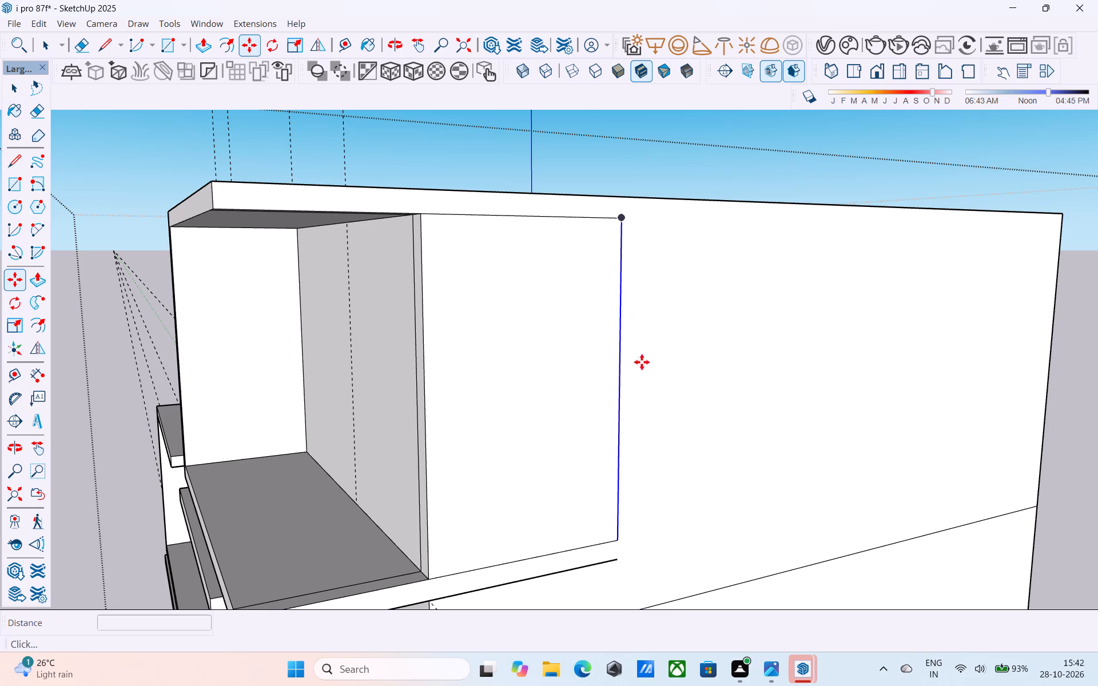
left_click(624, 544)
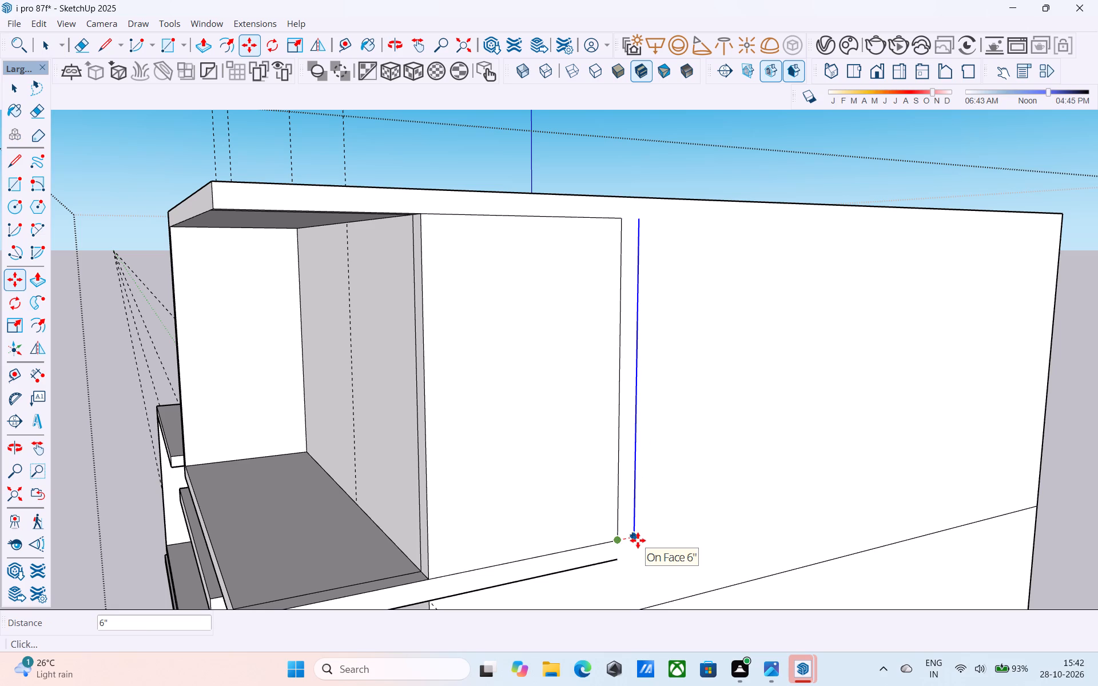
left_click(638, 540)
Extend the outer vertical edge 6" down and 6" up to the wall top, and close the lower corner of the side frame.
key("l")
left_click(638, 539)
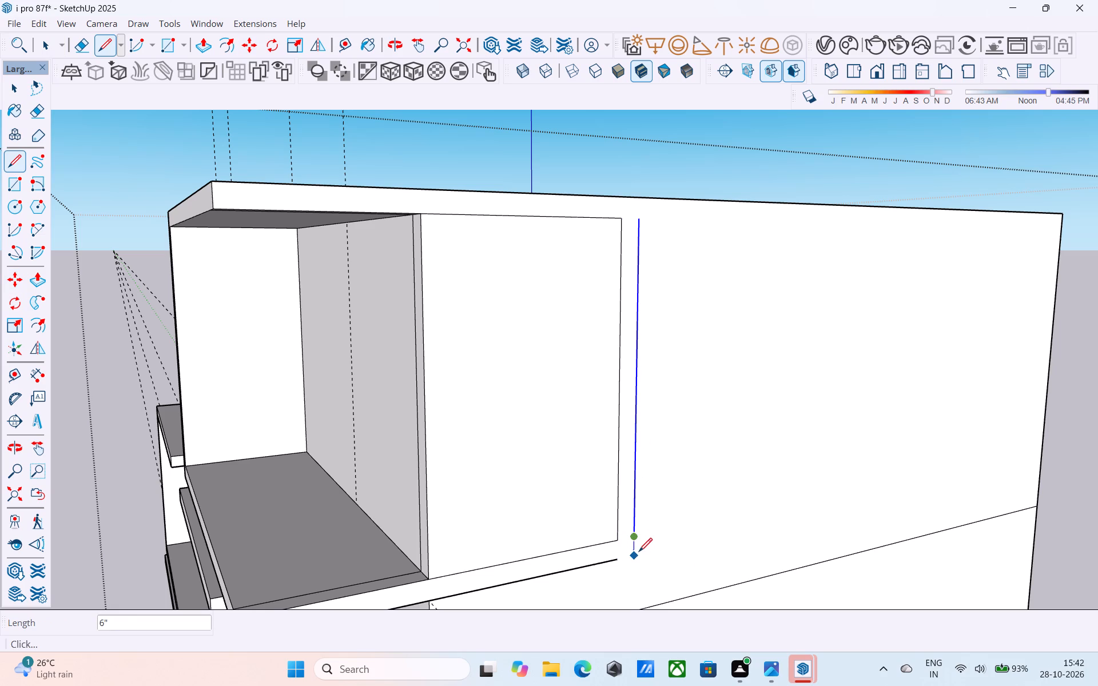
left_click(639, 553)
left_click(621, 560)
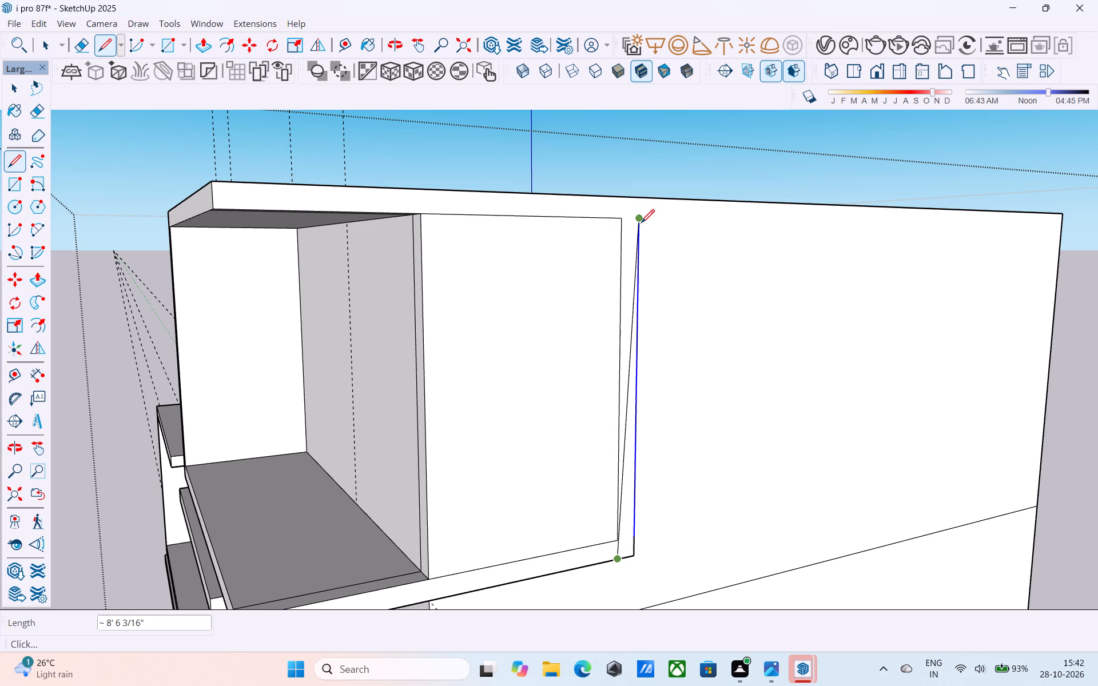
key("l")
left_click(640, 224)
left_click(639, 203)
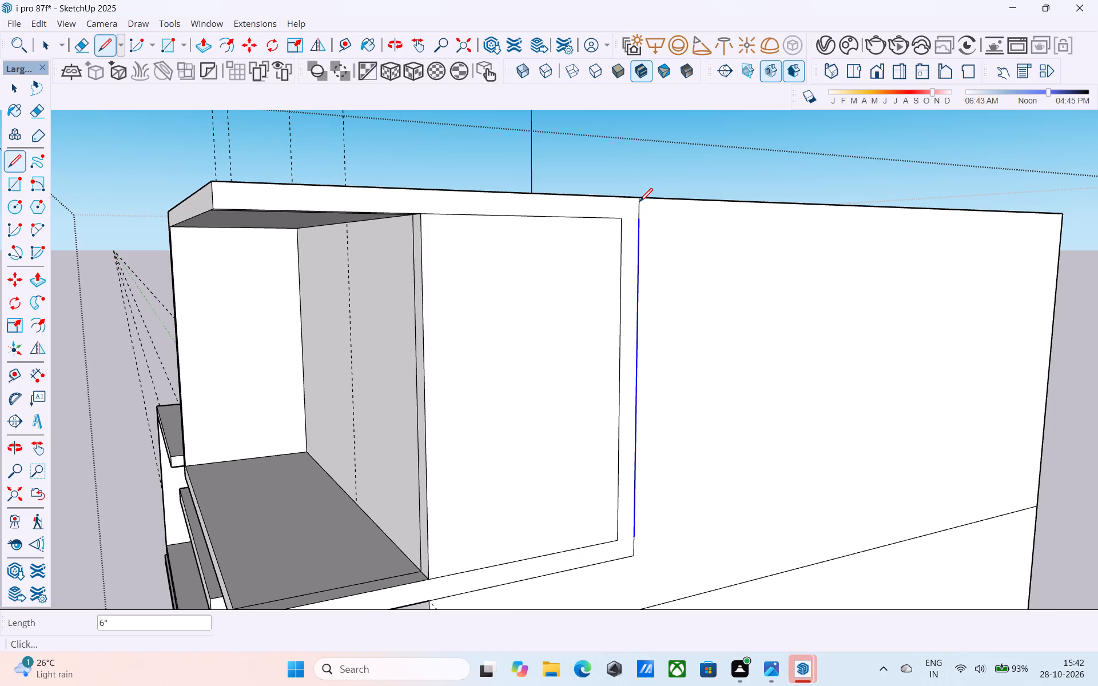
Push/Pull the 6" frame strip on the side wall outward 2', flush with the wraparound balcony below.
scroll(631, 192, "down", 6)
middle_click_drag(630, 208, 499, 263)
scroll(548, 239, "up", 6)
key("space")
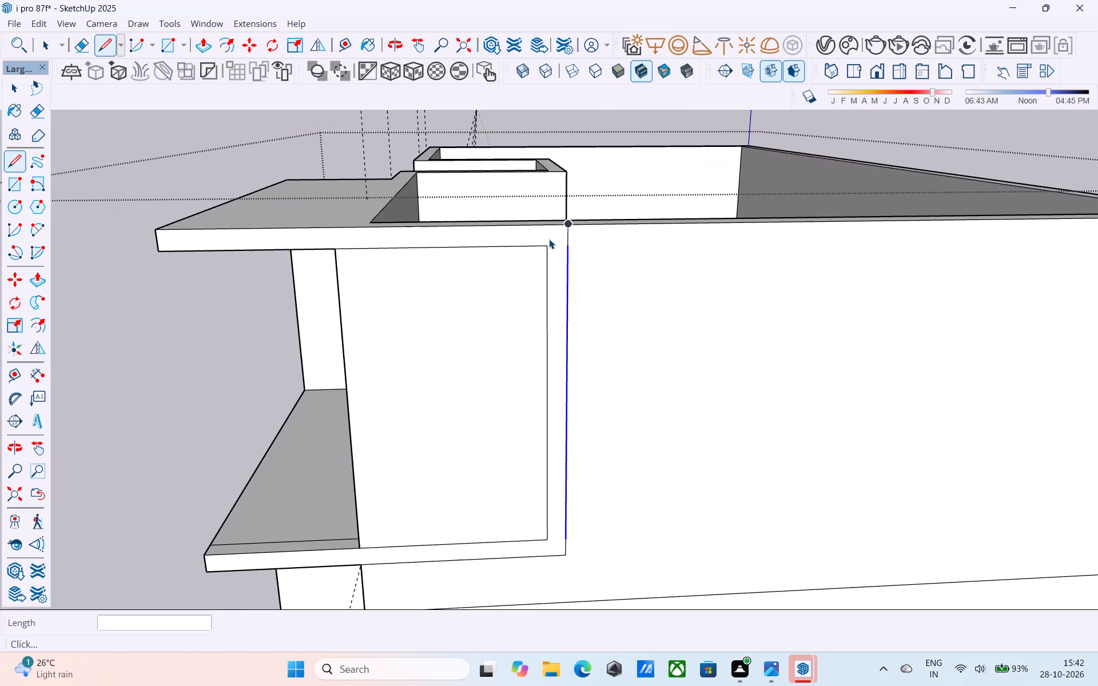
left_click(549, 239)
scroll(549, 239, "down", 5)
scroll(560, 333, "down", 11)
middle_click_drag(539, 361, 572, 326)
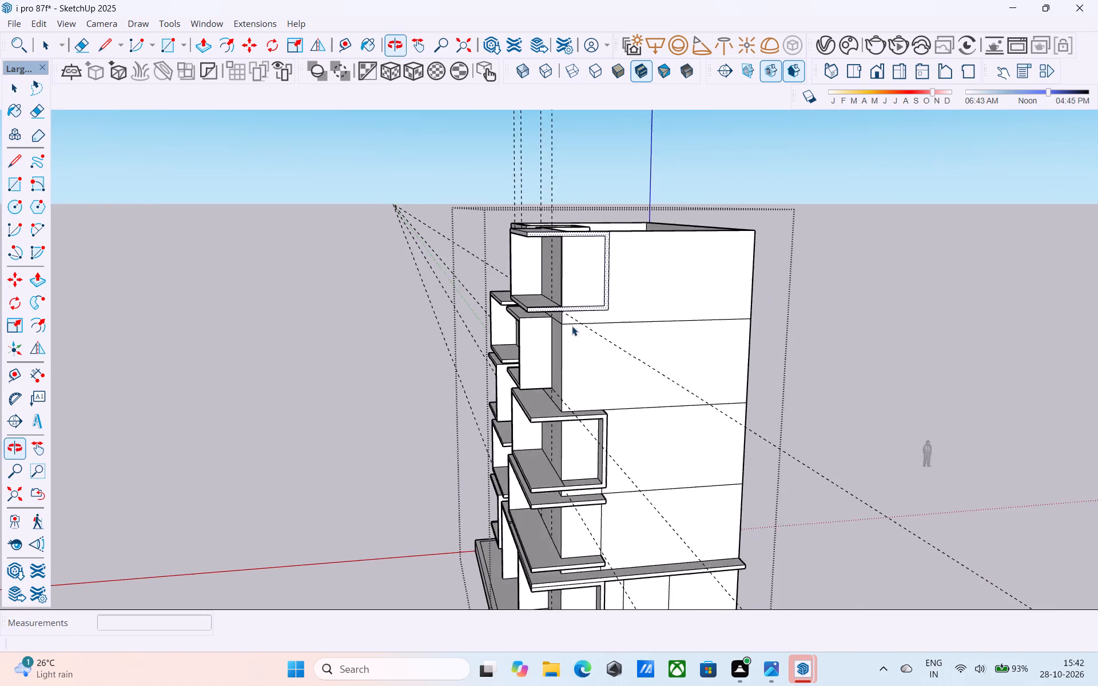
scroll(579, 344, "up", 6)
middle_click_drag(575, 349, 698, 366)
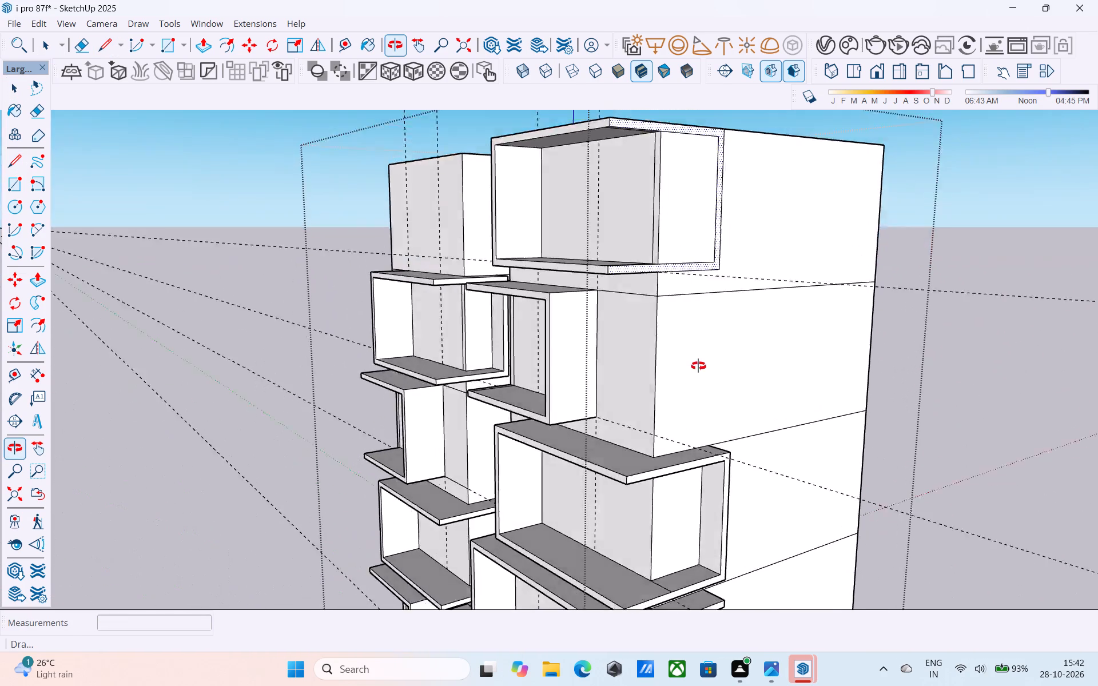
middle_click_drag(698, 366, 691, 390)
key("p")
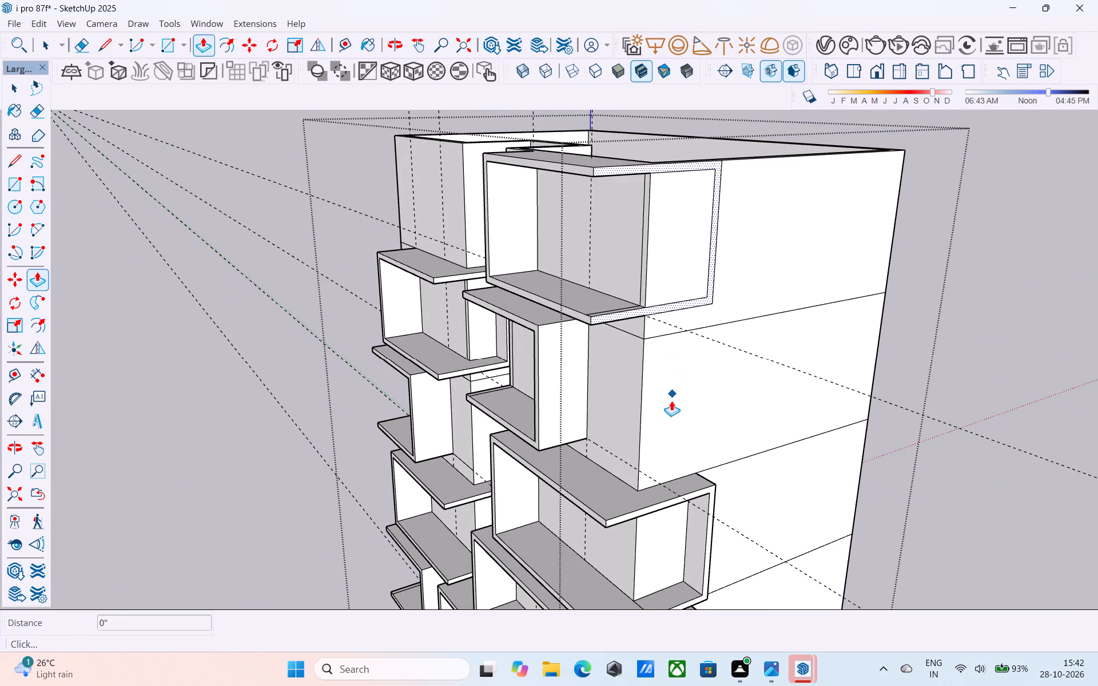
left_click(660, 450)
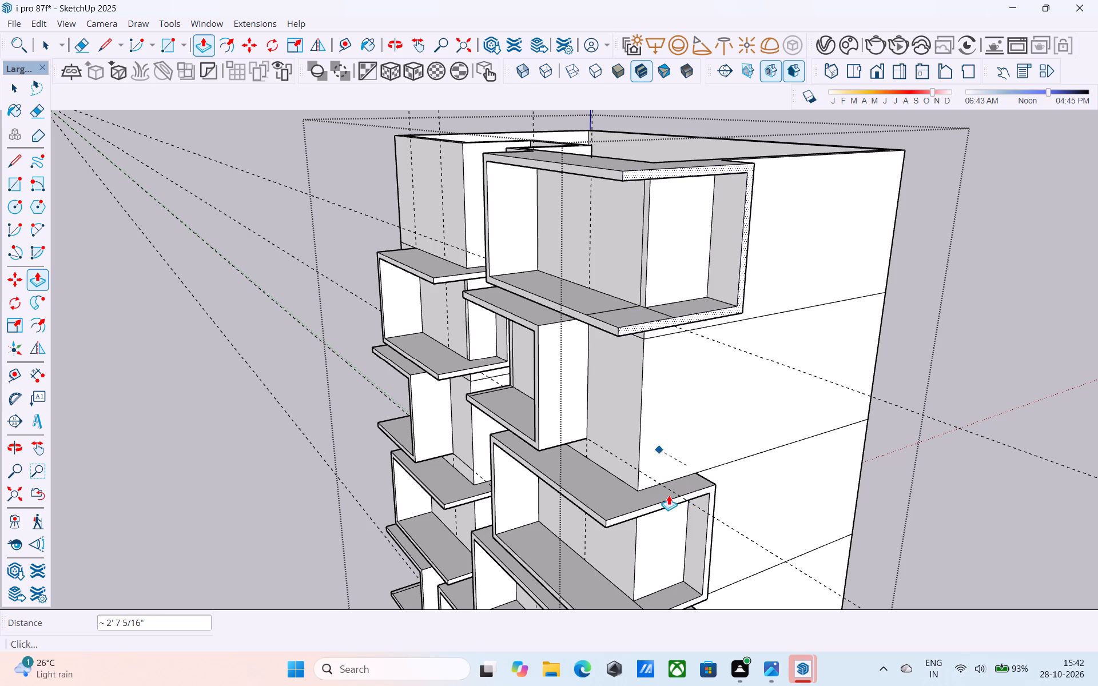
scroll(669, 495, "up", 8)
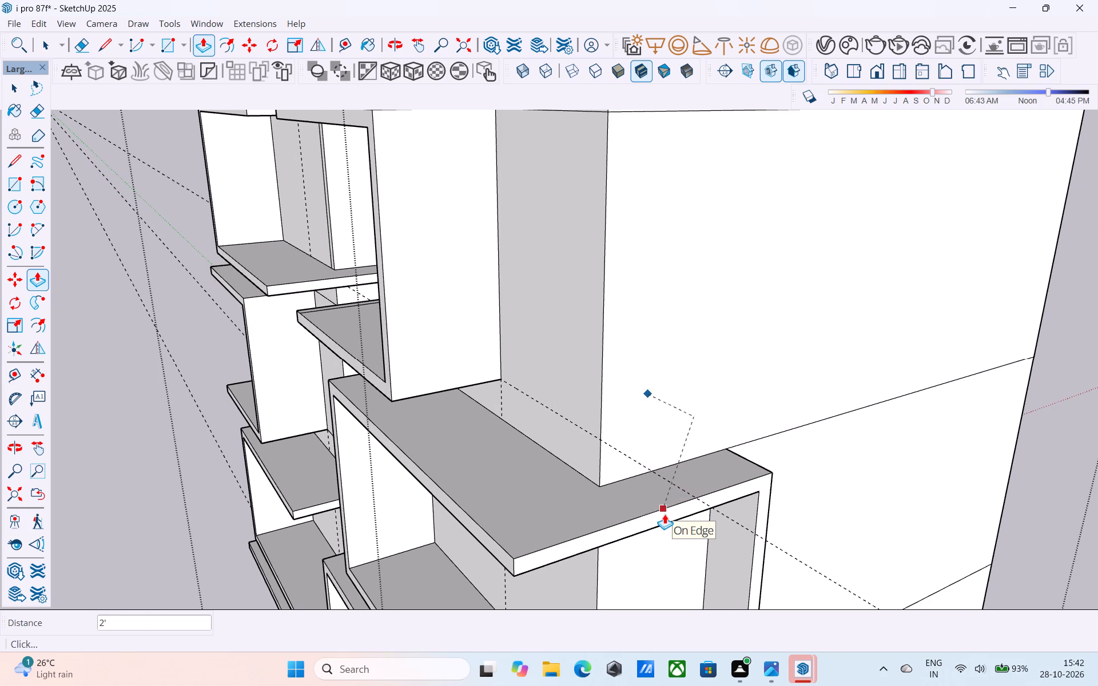
left_click(665, 514)
Examine the finished wraparound balcony frame from below and above, and the whole building from the front corner.
scroll(665, 514, "down", 7)
middle_click_drag(665, 514, 793, 221)
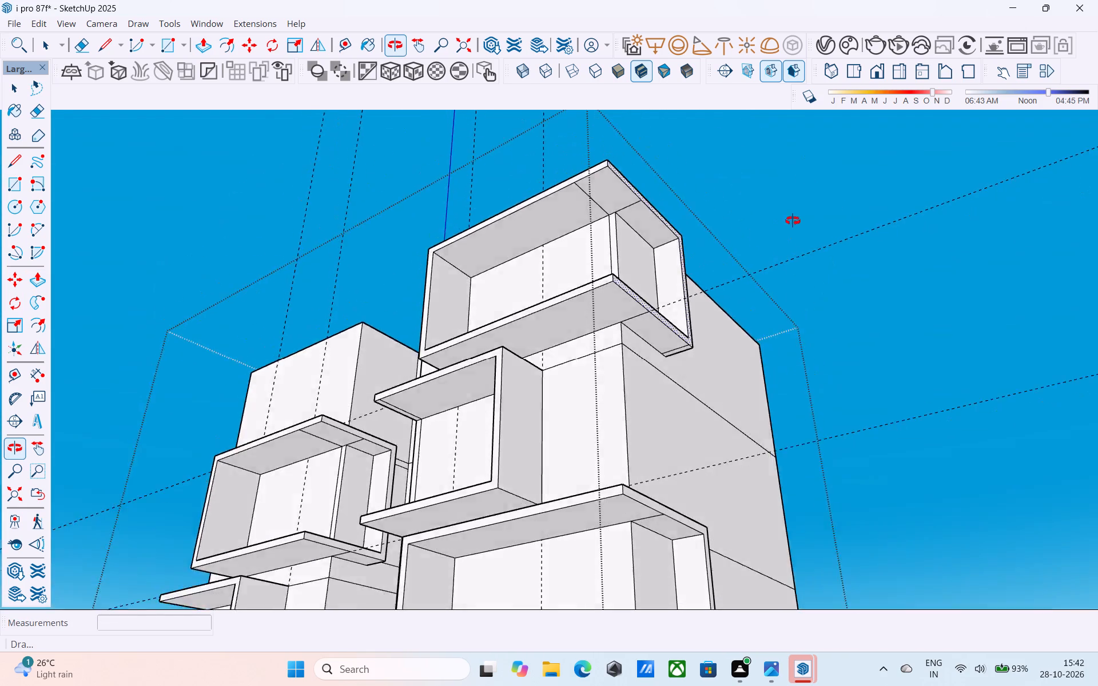
middle_click_drag(793, 221, 778, 192)
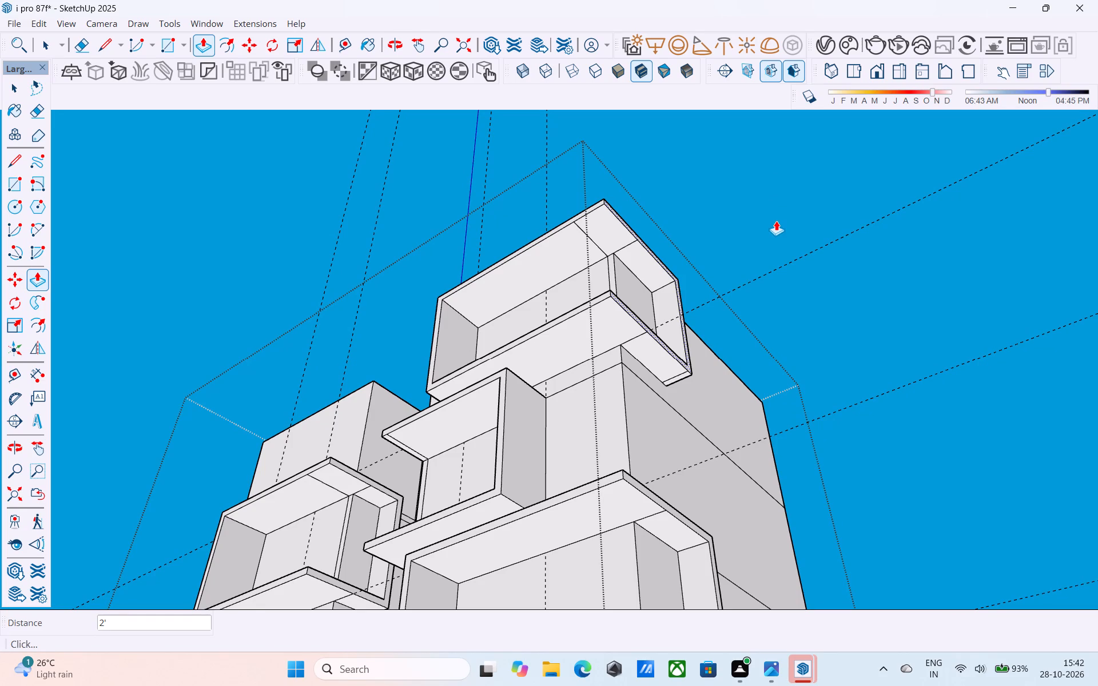
scroll(779, 239, "down", 5)
middle_click_drag(759, 261, 734, 527)
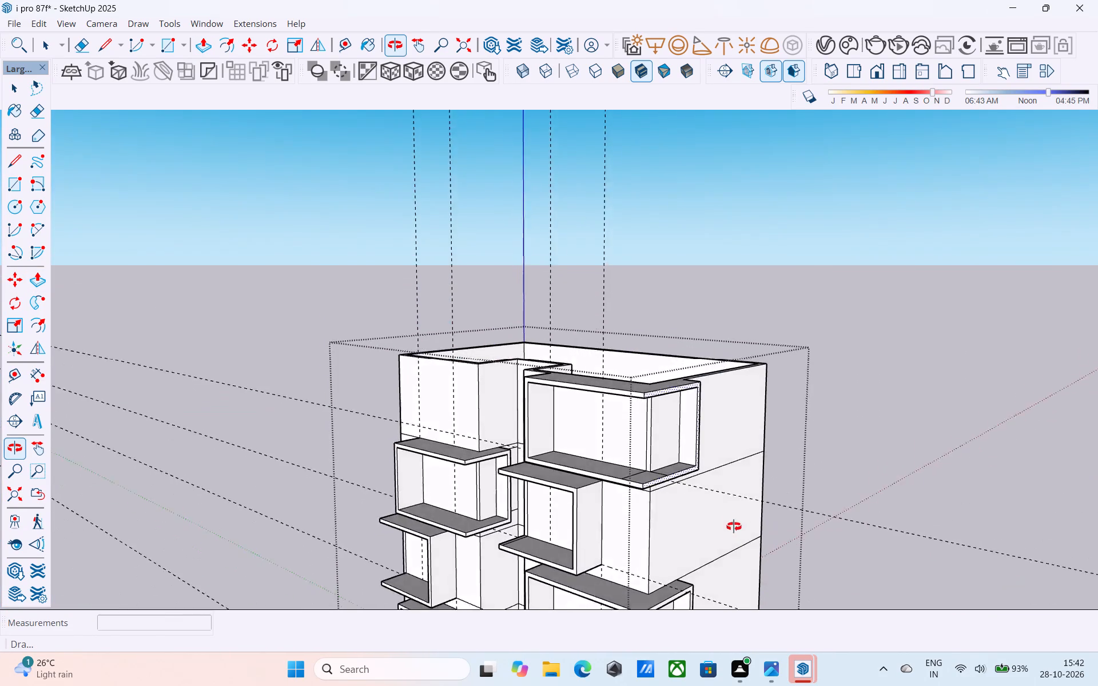
middle_click_drag(734, 527, 743, 580)
scroll(651, 365, "down", 6)
middle_click_drag(630, 367, 654, 440)
scroll(627, 371, "down", 6)
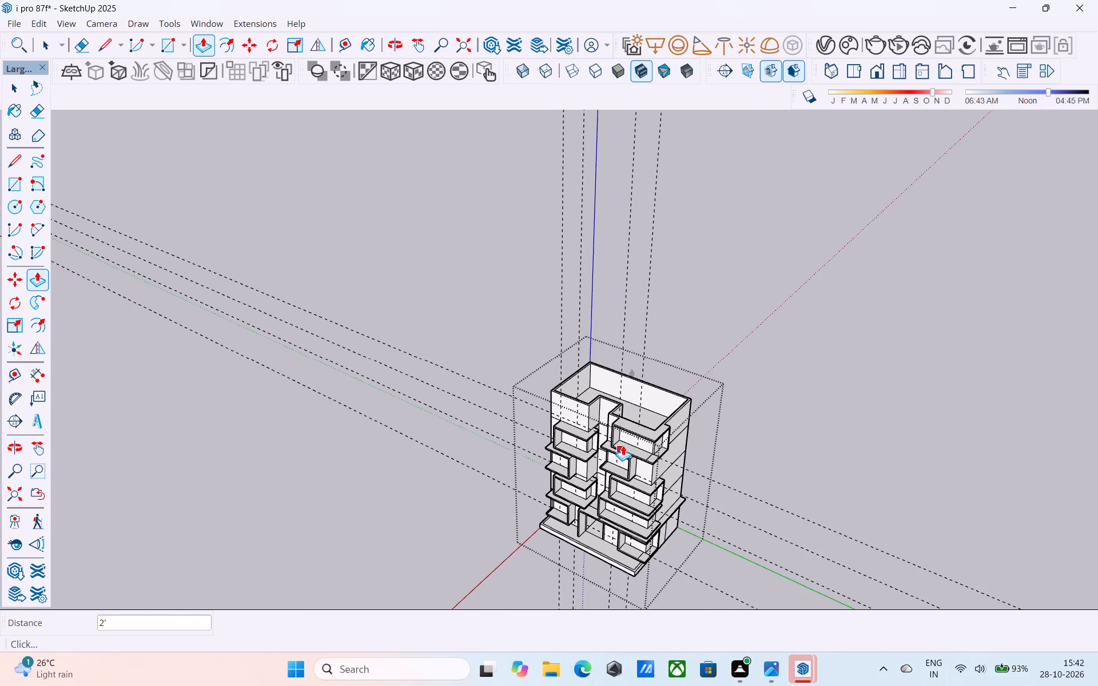
scroll(623, 445, "up", 3)
middle_click_drag(623, 445, 644, 405)
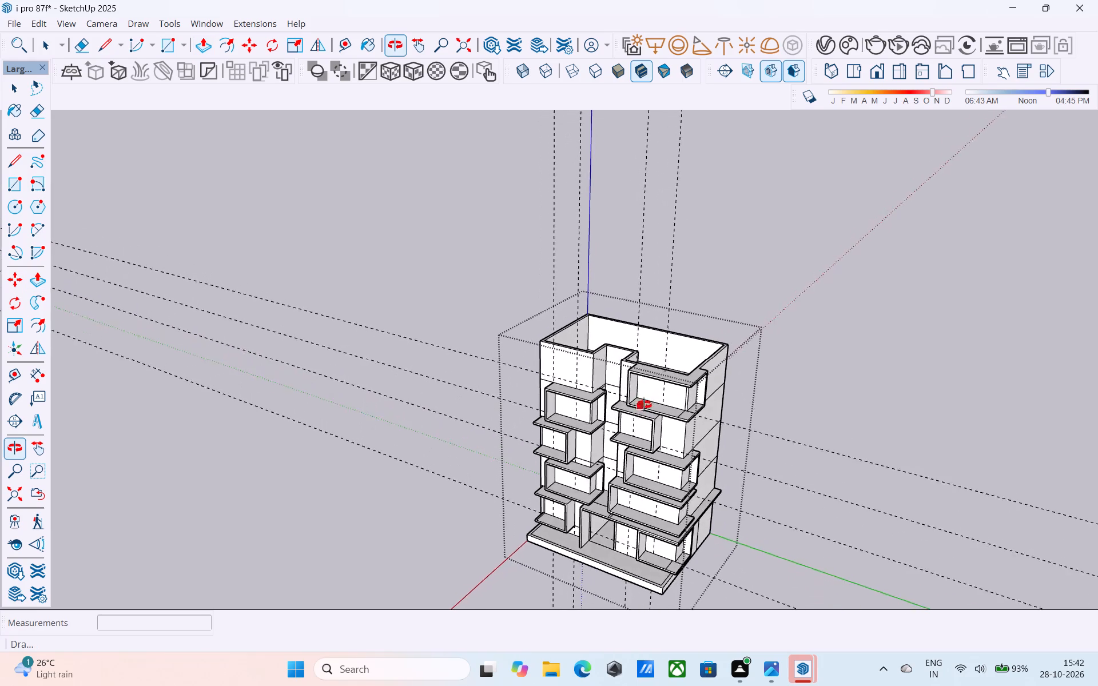
Erase the leftover seam lines across the top-storey wraparound balcony's floor at the front corner.
middle_click_drag(644, 405, 658, 401)
scroll(656, 400, "up", 2)
scroll(746, 398, "up", 8)
key("e")
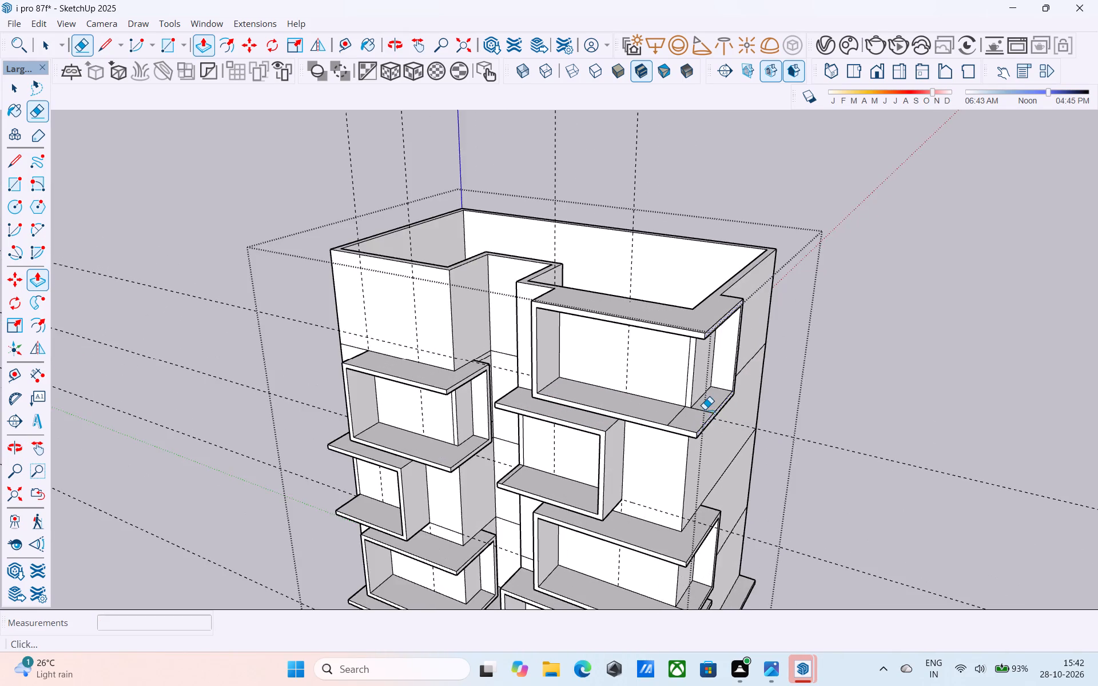
scroll(705, 409, "up", 10)
left_click(699, 412)
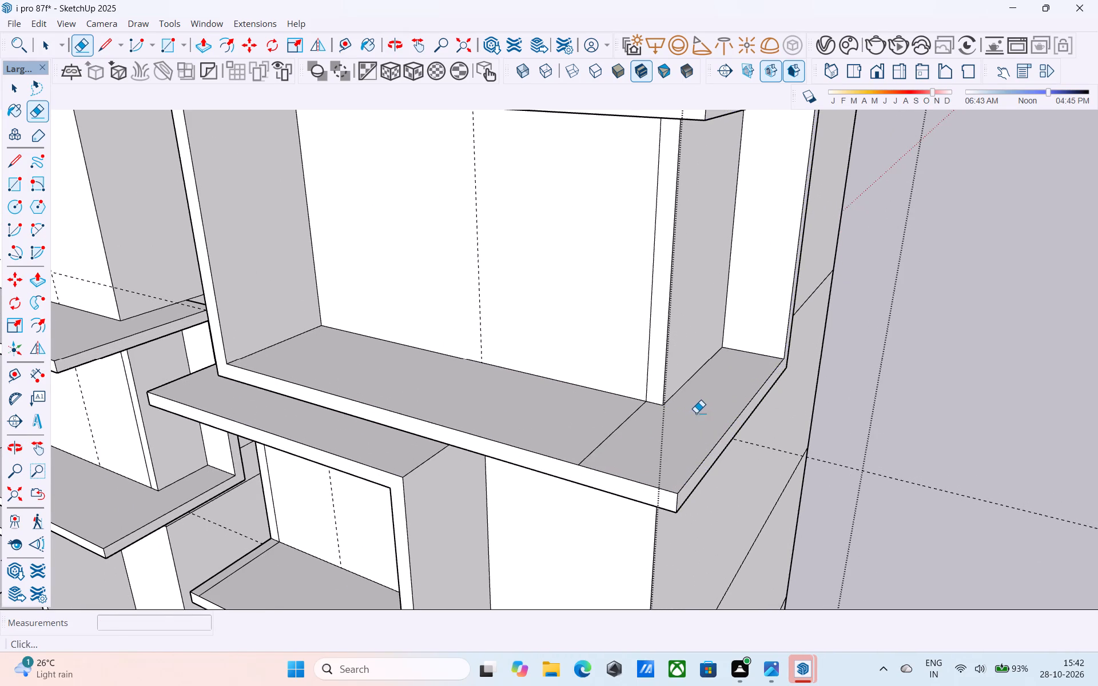
left_click_drag(633, 425, 622, 421)
scroll(657, 430, "down", 2)
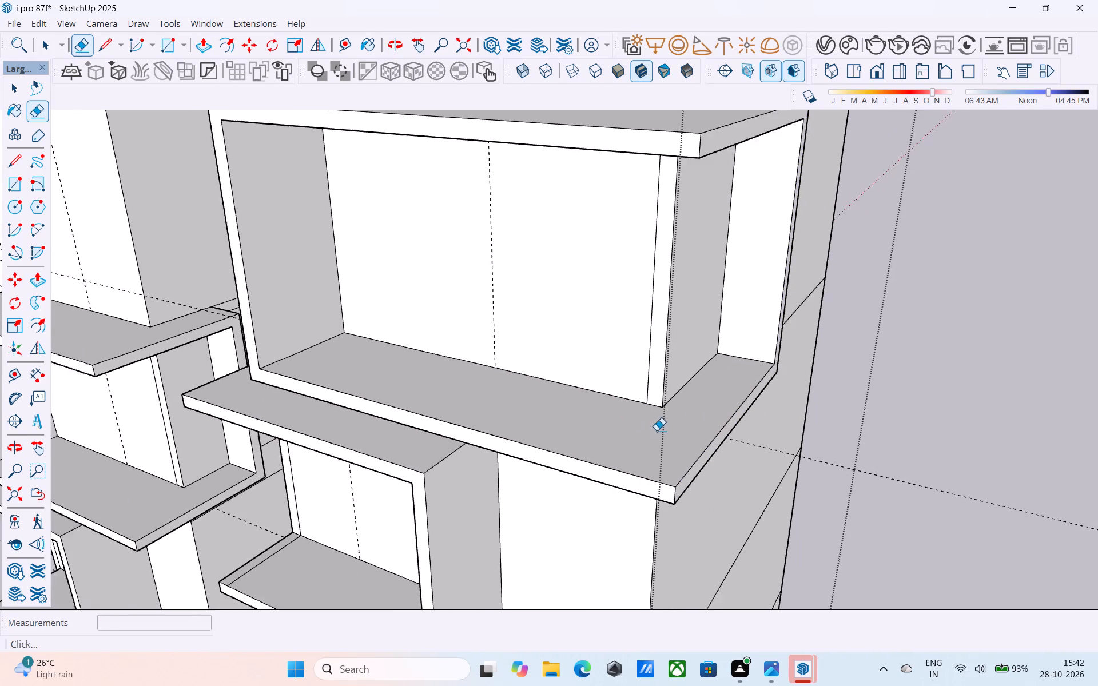
scroll(657, 430, "down", 3)
scroll(845, 414, "down", 3)
scroll(727, 436, "down", 3)
Examine the stacked balcony frames from the front and side, comparing the top-storey frame with those below.
middle_click_drag(727, 436, 731, 347)
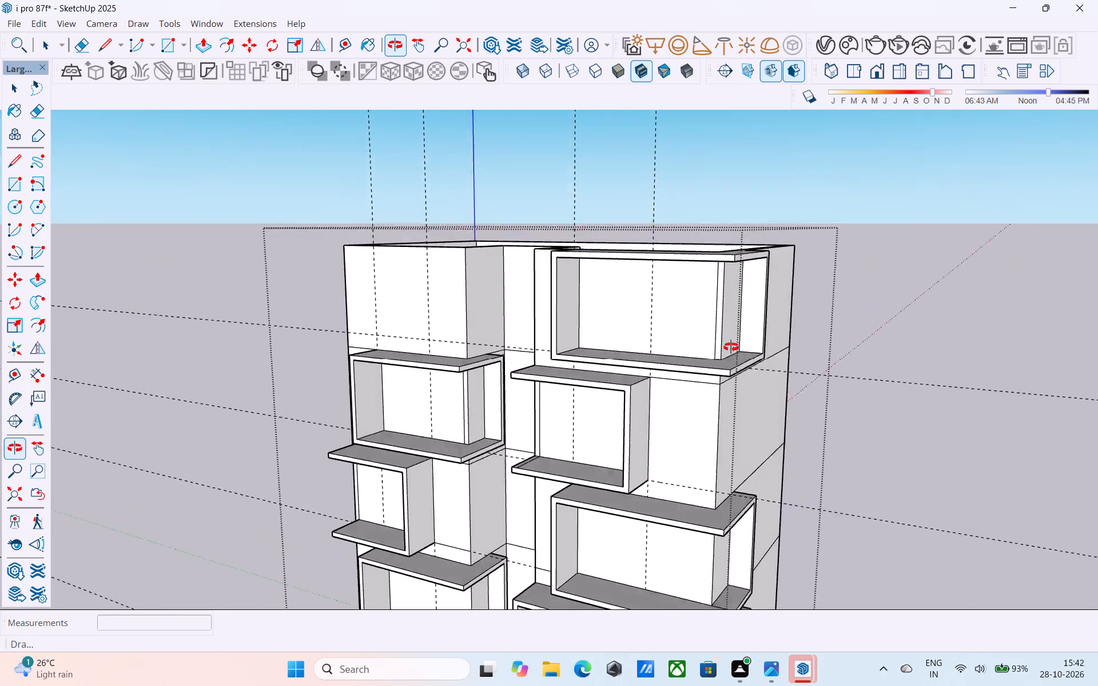
middle_click_drag(731, 347, 1097, 359)
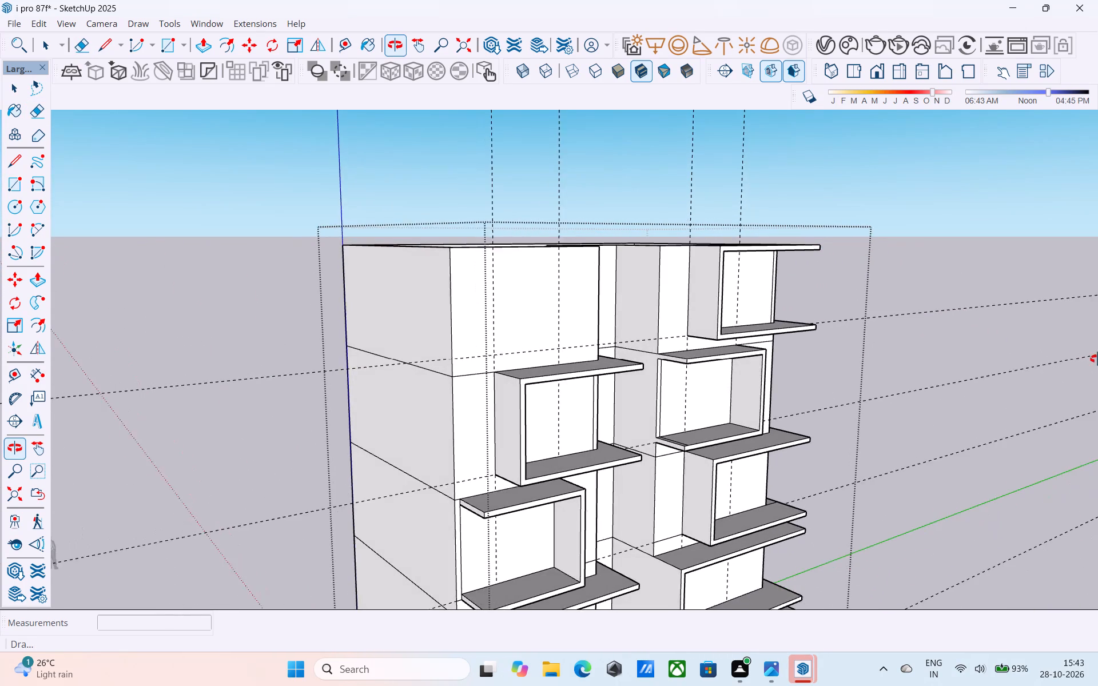
middle_click_drag(1097, 359, 518, 369)
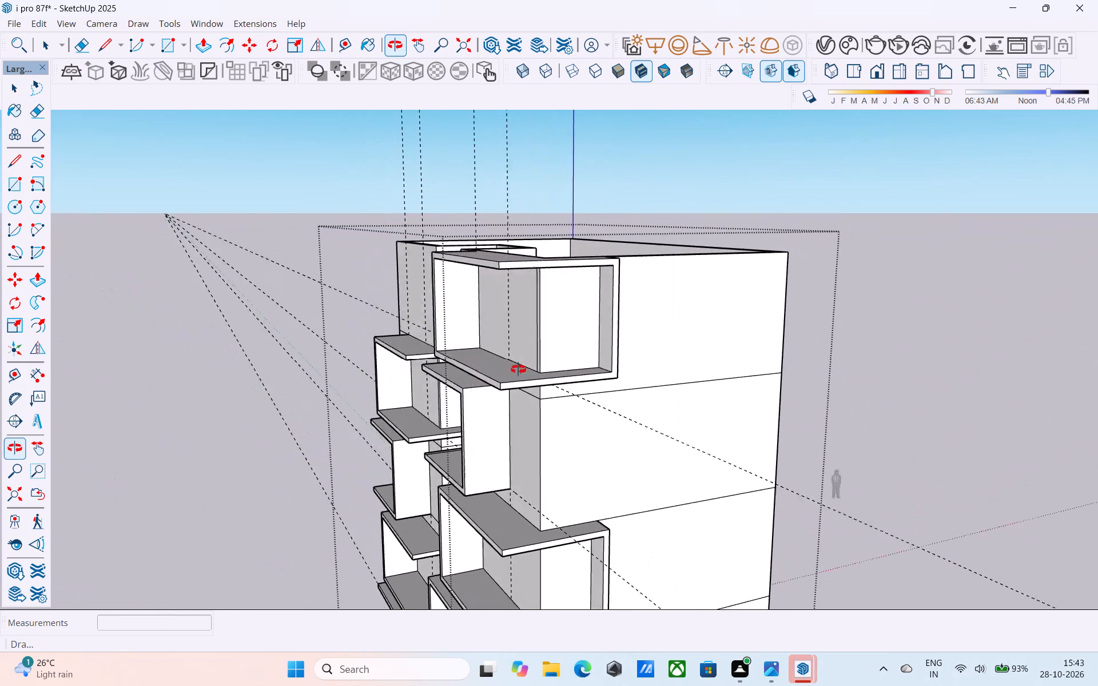
middle_click_drag(518, 369, 508, 372)
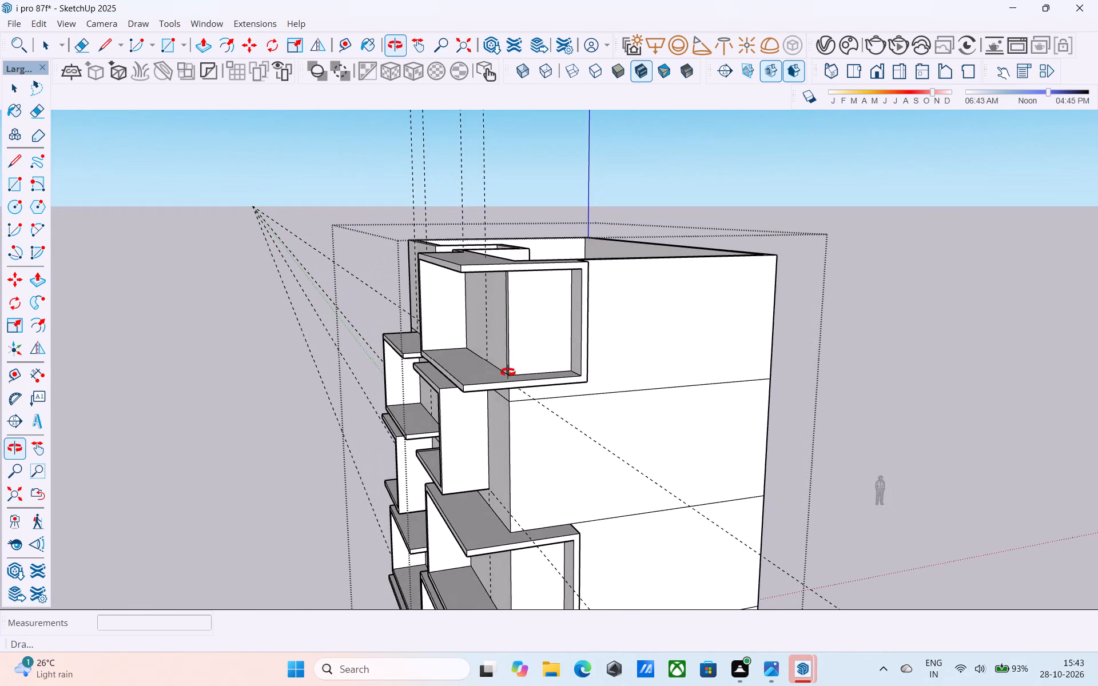
middle_click_drag(508, 372, 699, 376)
scroll(701, 373, "down", 6)
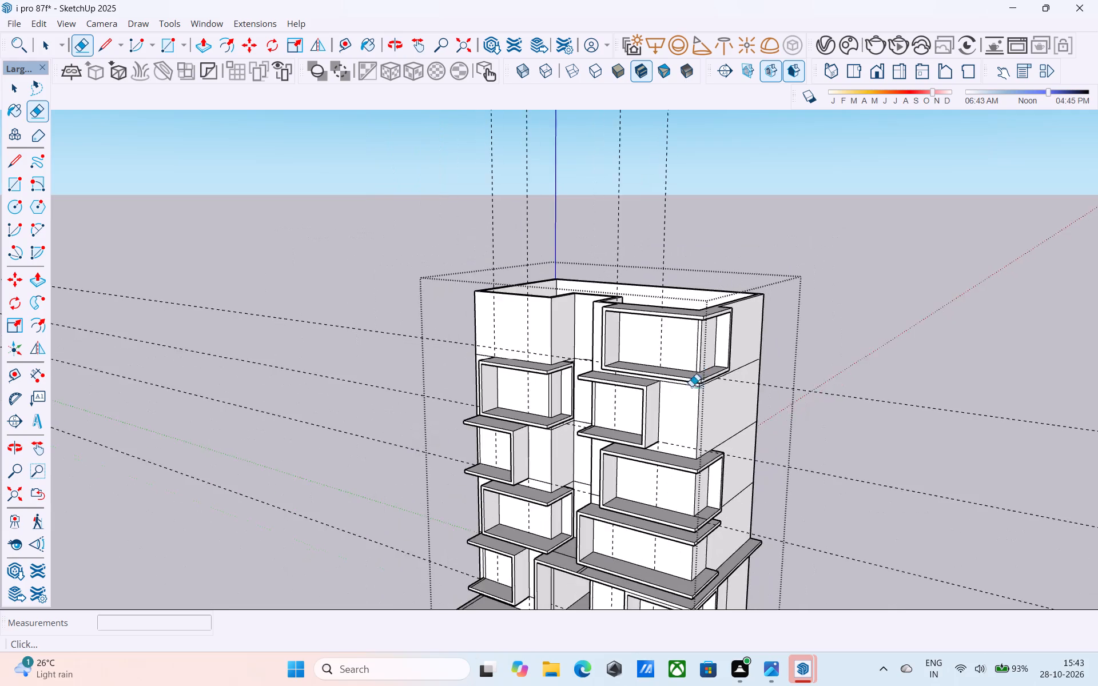
middle_click_drag(691, 387, 580, 328)
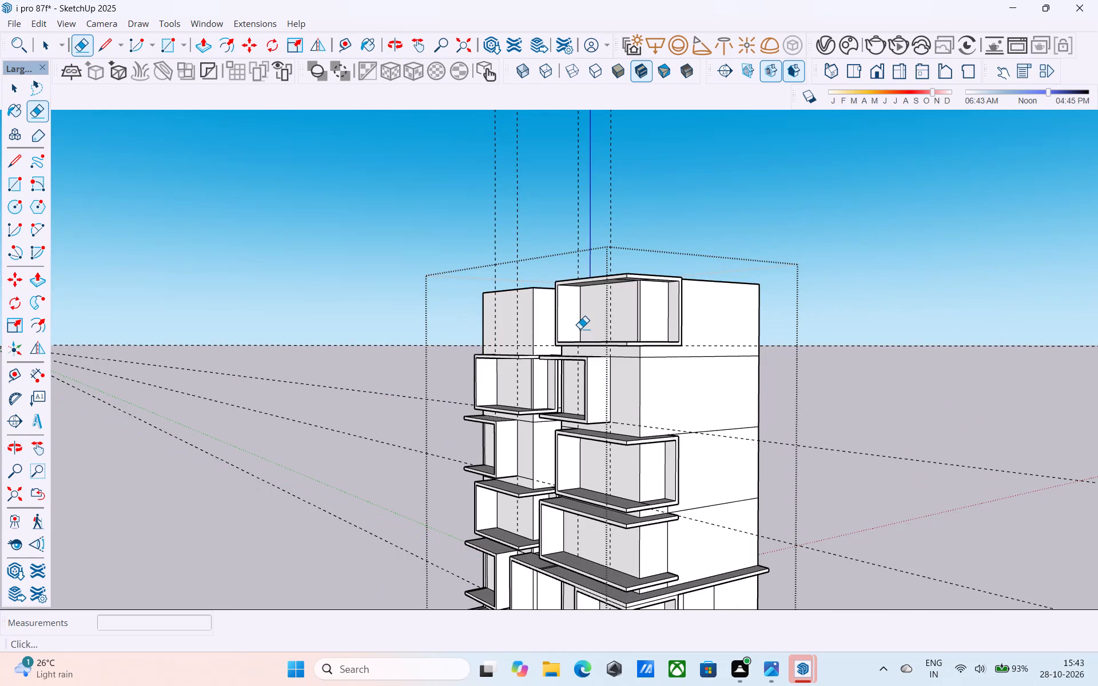
middle_click_drag(615, 333, 599, 331)
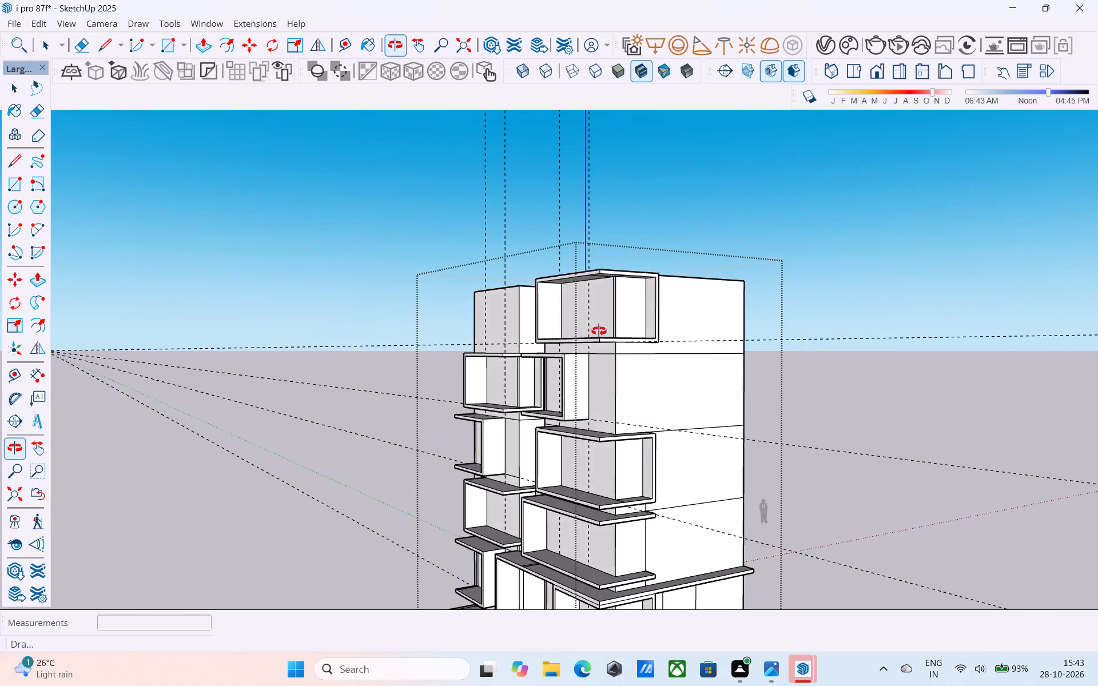
middle_click_drag(599, 331, 576, 359)
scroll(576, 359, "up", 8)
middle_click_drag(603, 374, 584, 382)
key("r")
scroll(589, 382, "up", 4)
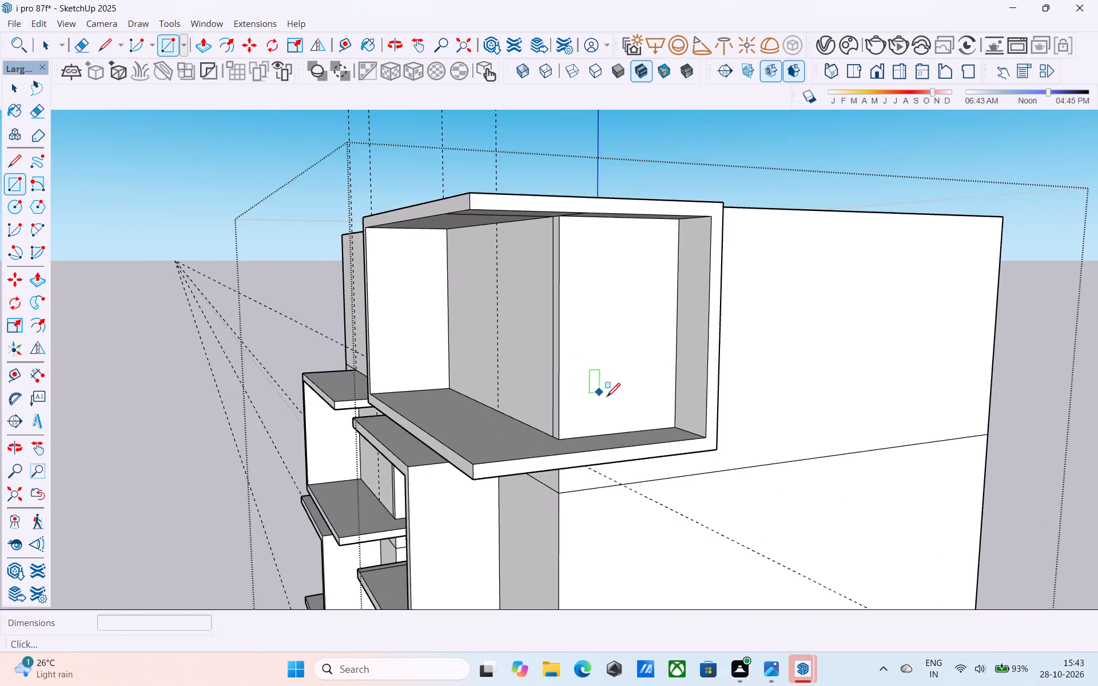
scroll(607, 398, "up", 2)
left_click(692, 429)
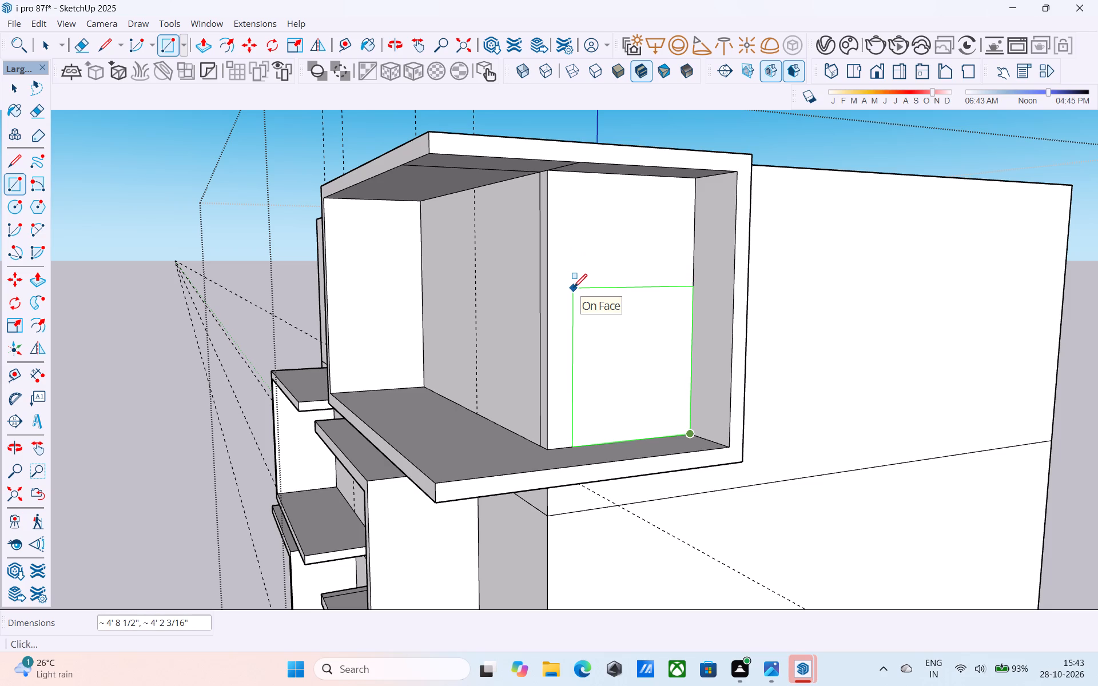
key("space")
Measure from the front wall corner to the frame's inner side in the third-storey balcony's side opening.
scroll(580, 284, "down", 14)
middle_click_drag(599, 349, 583, 314)
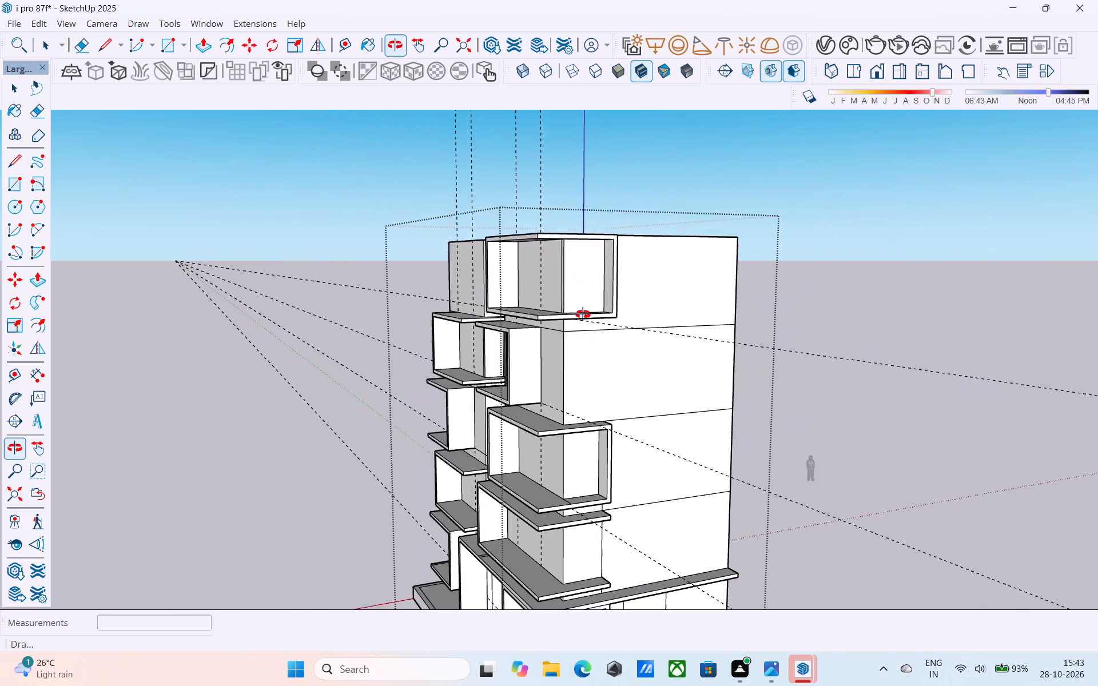
middle_click_drag(583, 314, 537, 285)
middle_click_drag(539, 343, 549, 325, "shift")
scroll(553, 380, "up", 6)
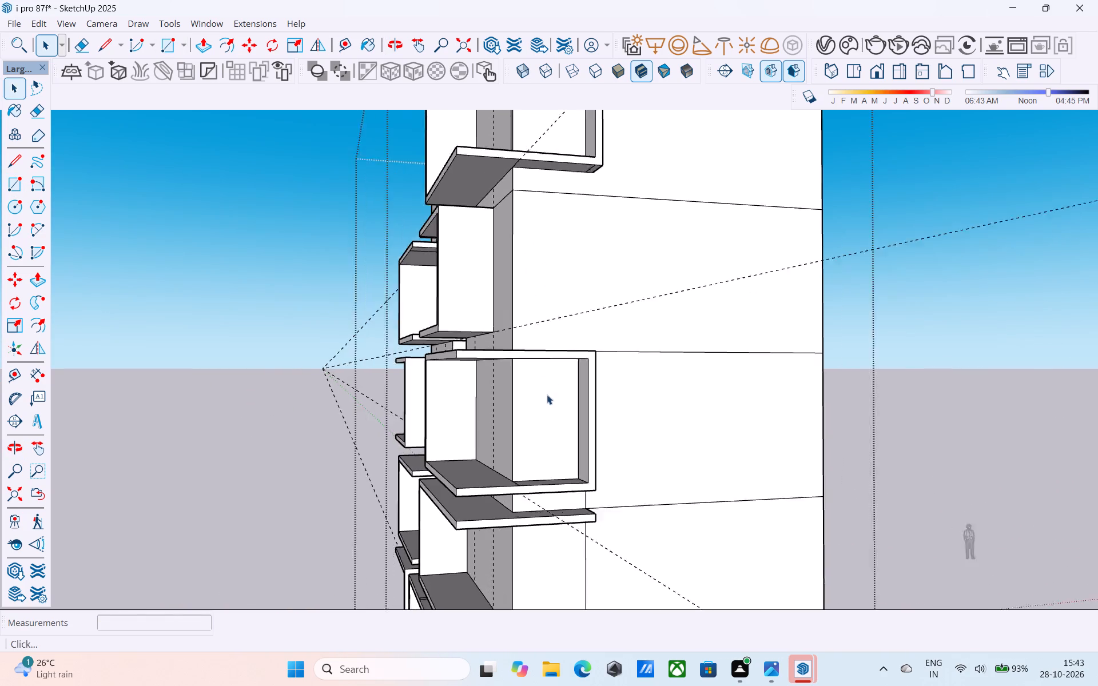
scroll(547, 394, "up", 2)
key("t")
scroll(544, 397, "up", 3)
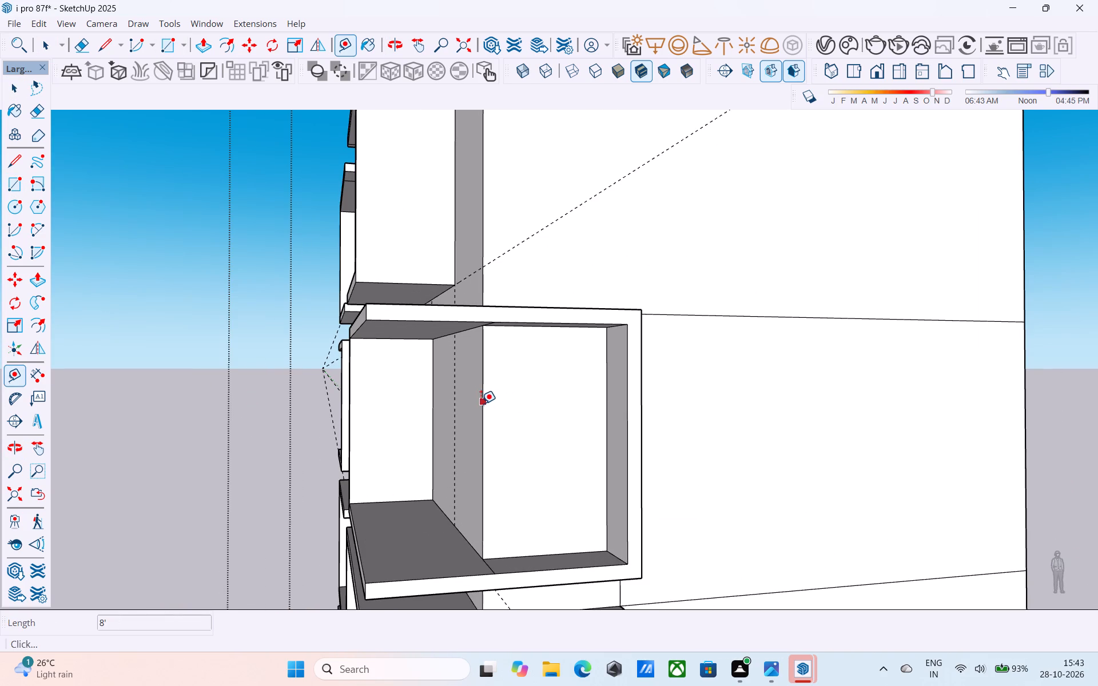
left_click(481, 404)
scroll(605, 405, "down", 2)
middle_click_drag(605, 405, 603, 431)
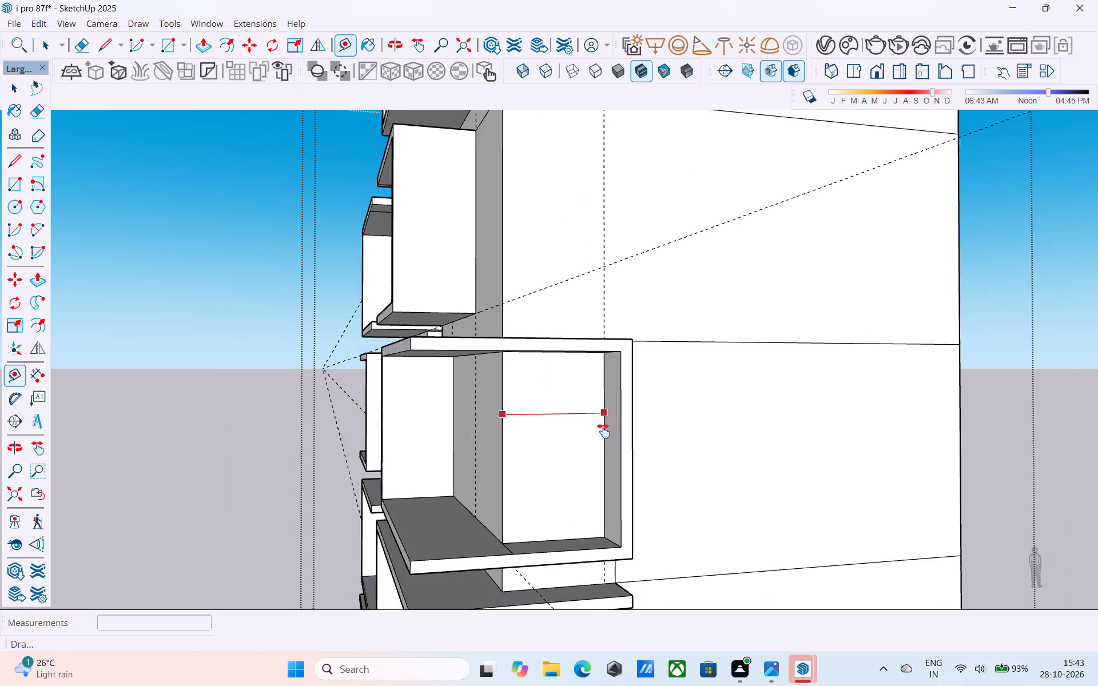
middle_click_drag(603, 431, 635, 594)
scroll(636, 572, "down", 5)
middle_click_drag(638, 570, 620, 493, "shift")
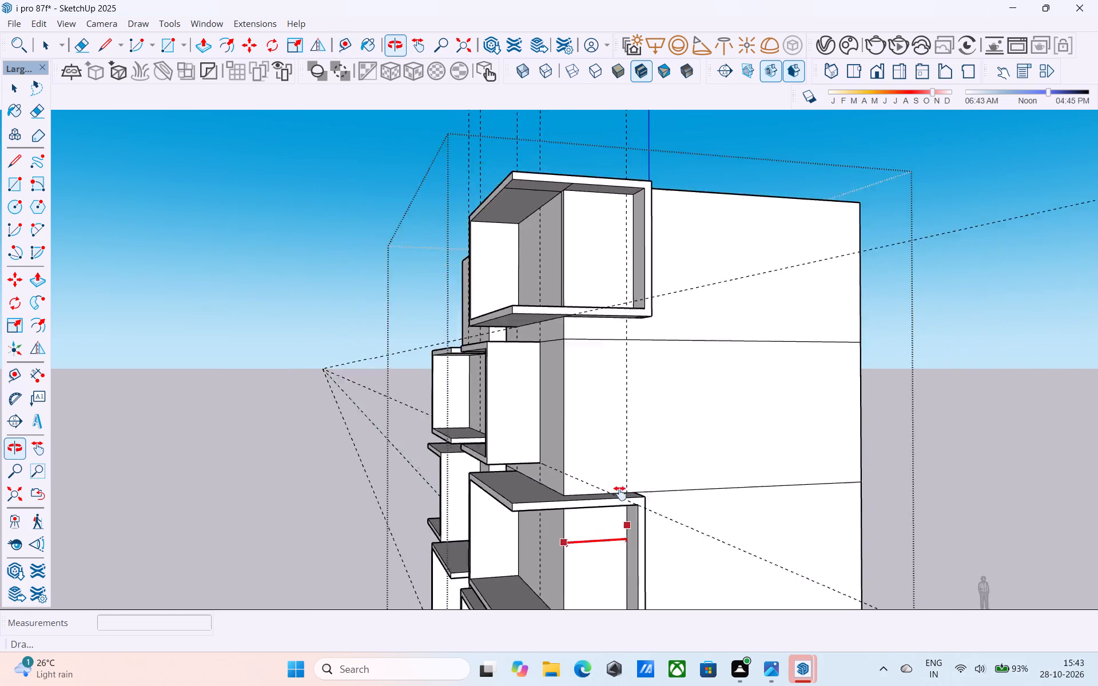
middle_click_drag(620, 493, 606, 446, "shift")
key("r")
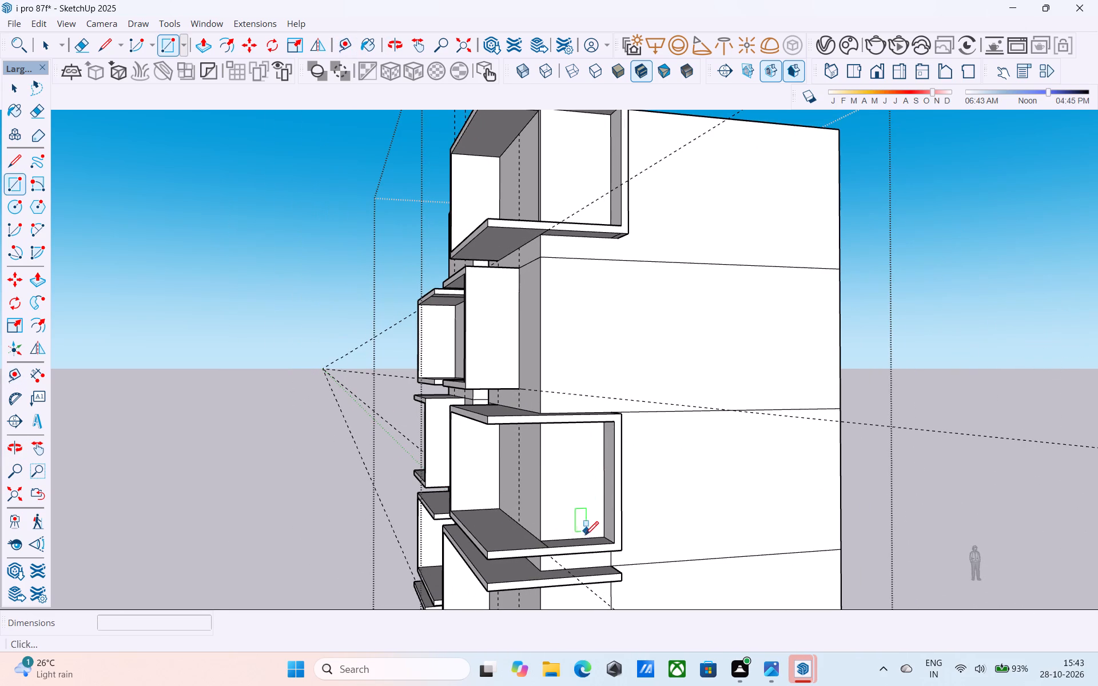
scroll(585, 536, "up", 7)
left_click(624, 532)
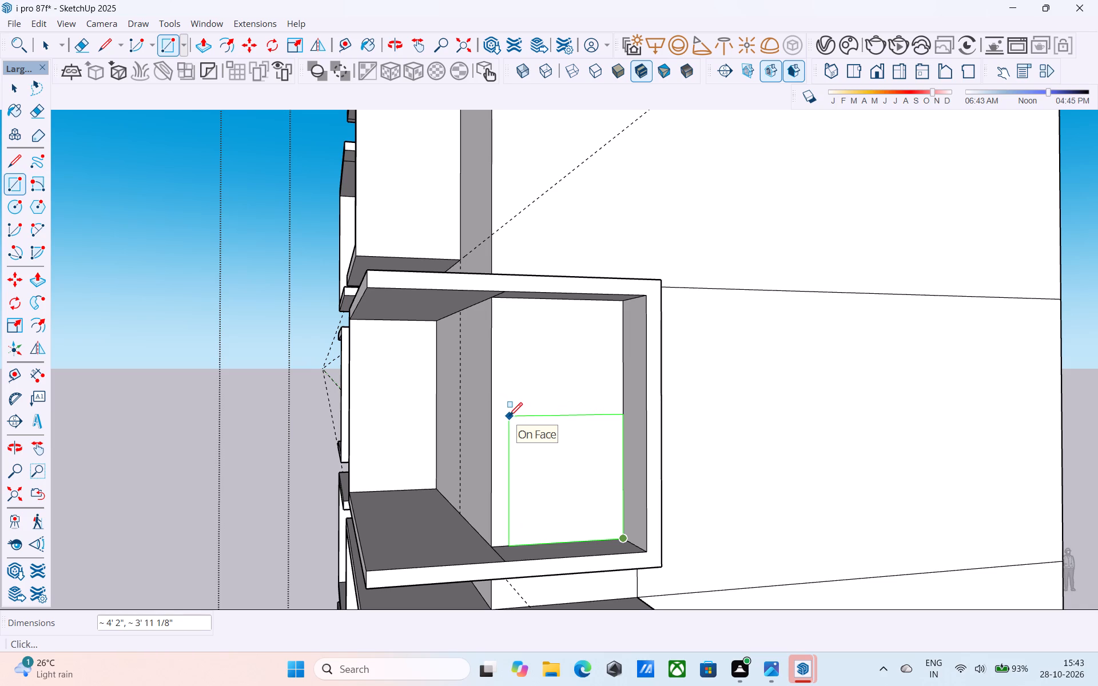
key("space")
Compare how far the wraparound balcony frames extend along the side wall on each storey.
scroll(515, 417, "down", 11)
middle_click_drag(527, 443, 527, 396, "shift")
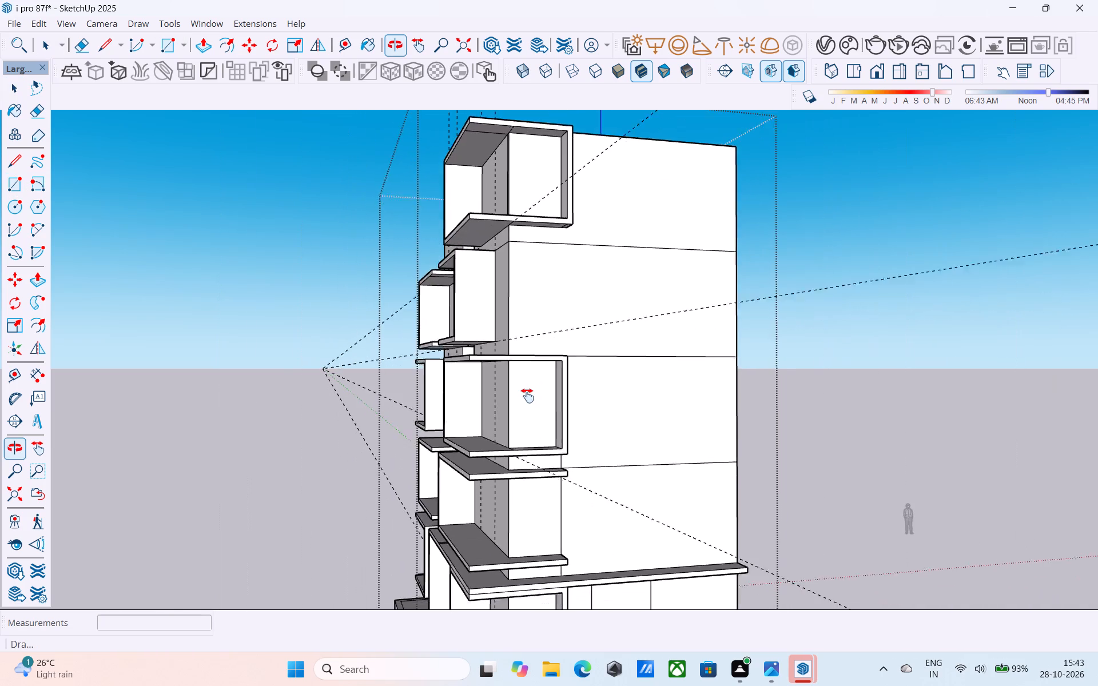
middle_click_drag(527, 396, 532, 373, "shift")
scroll(538, 373, "down", 3)
middle_click_drag(555, 448, 572, 499)
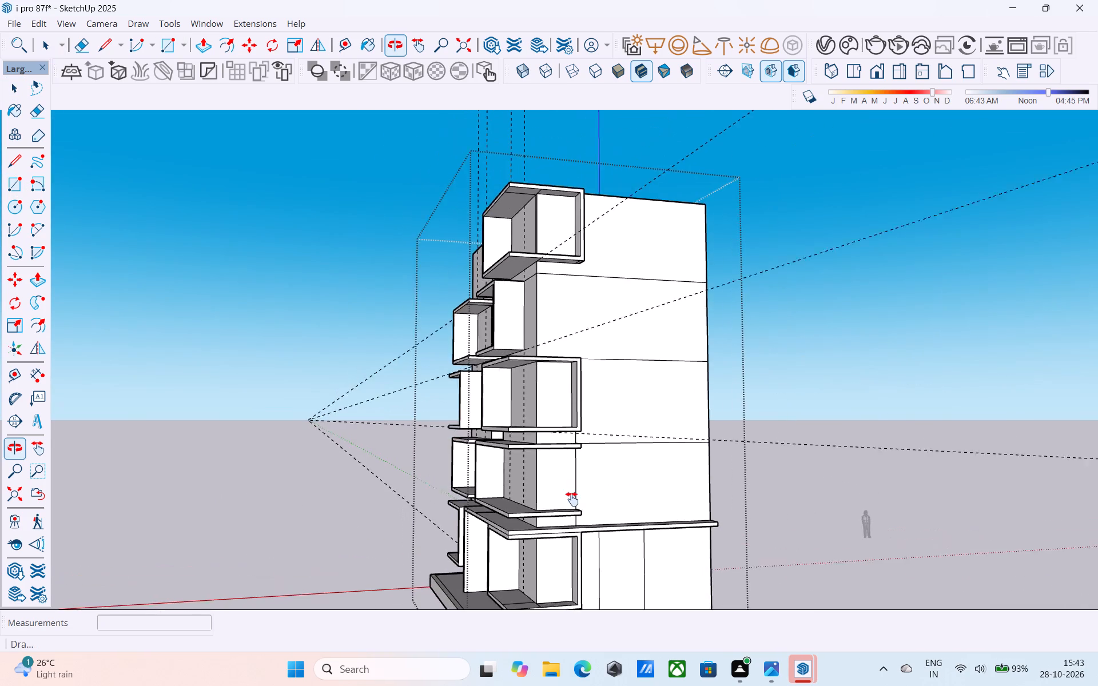
middle_click_drag(572, 499, 492, 452)
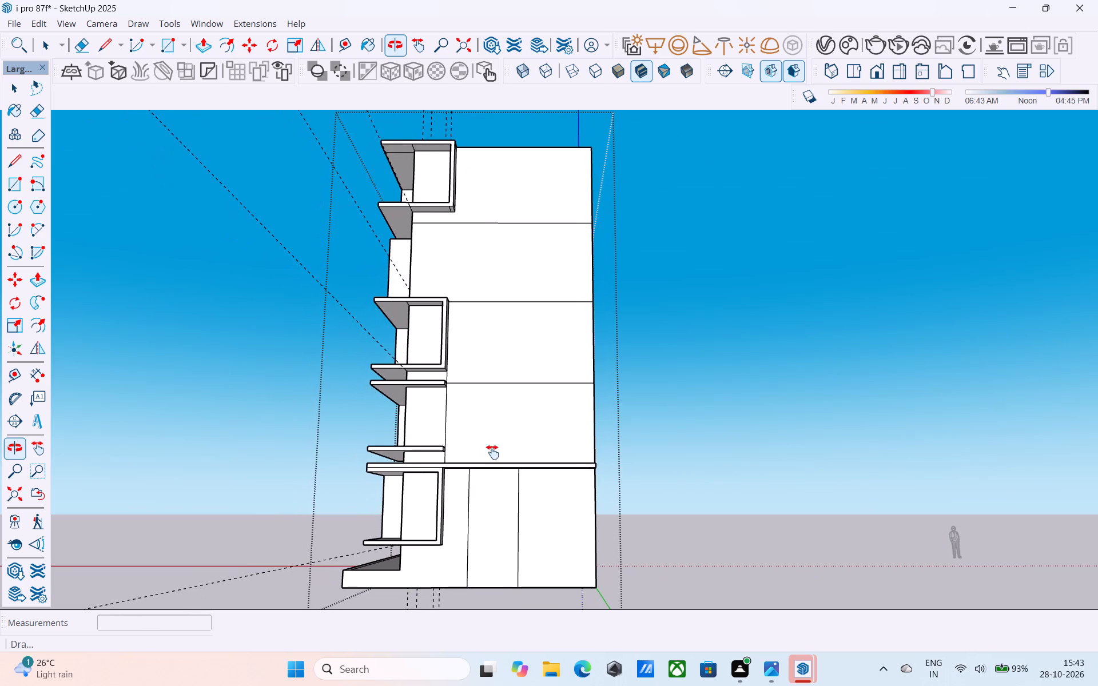
middle_click_drag(492, 452, 544, 480)
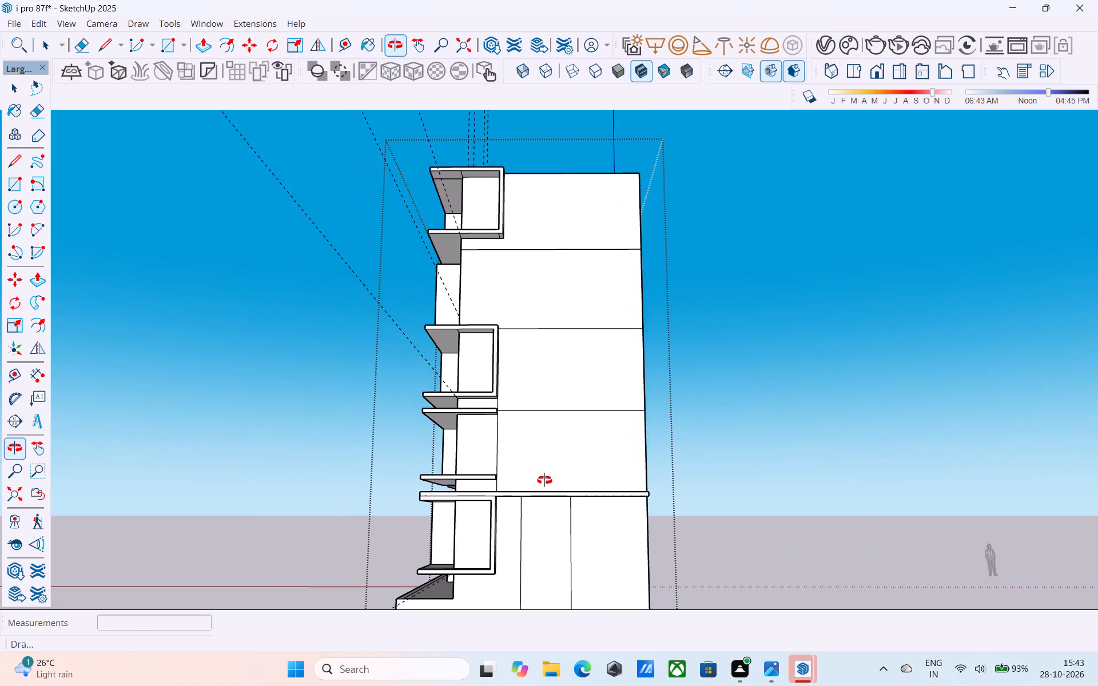
middle_click_drag(544, 480, 535, 501)
Push/Pull the outer side face of the third-storey balcony's side frame 6" along the side wall, away from the front corner.
scroll(505, 452, "up", 7)
middle_click_drag(494, 384, 532, 424, "shift")
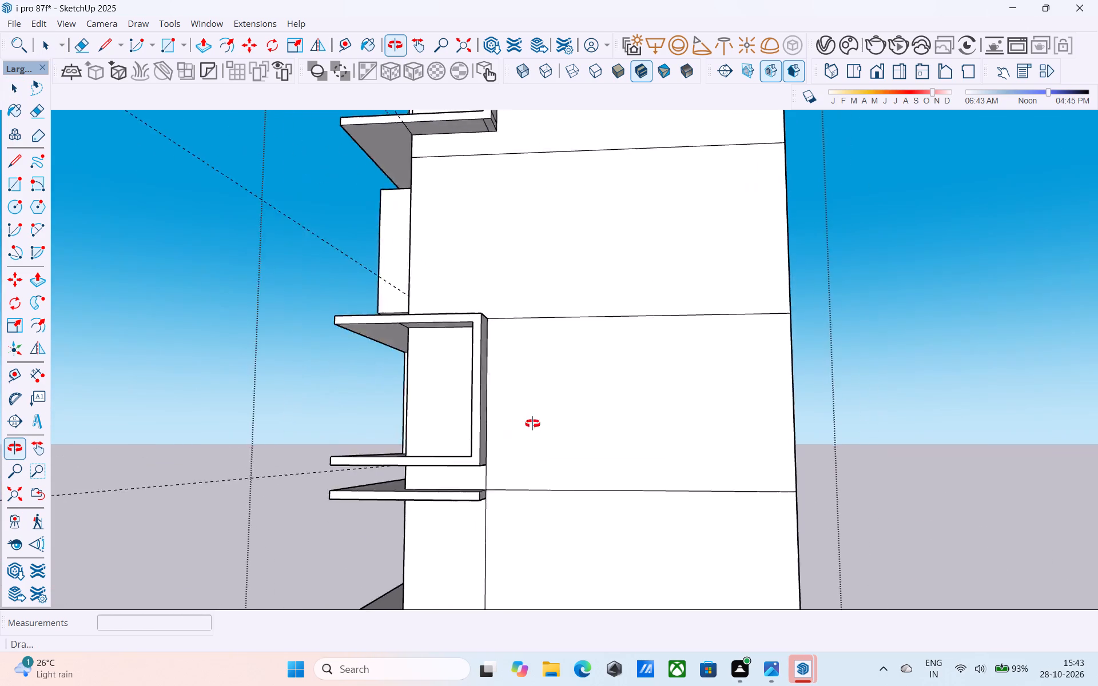
middle_click_drag(532, 424, 472, 433, "shift")
scroll(357, 442, "up", 4)
left_click(356, 442)
scroll(356, 442, "up", 2)
key("p")
left_click(356, 442)
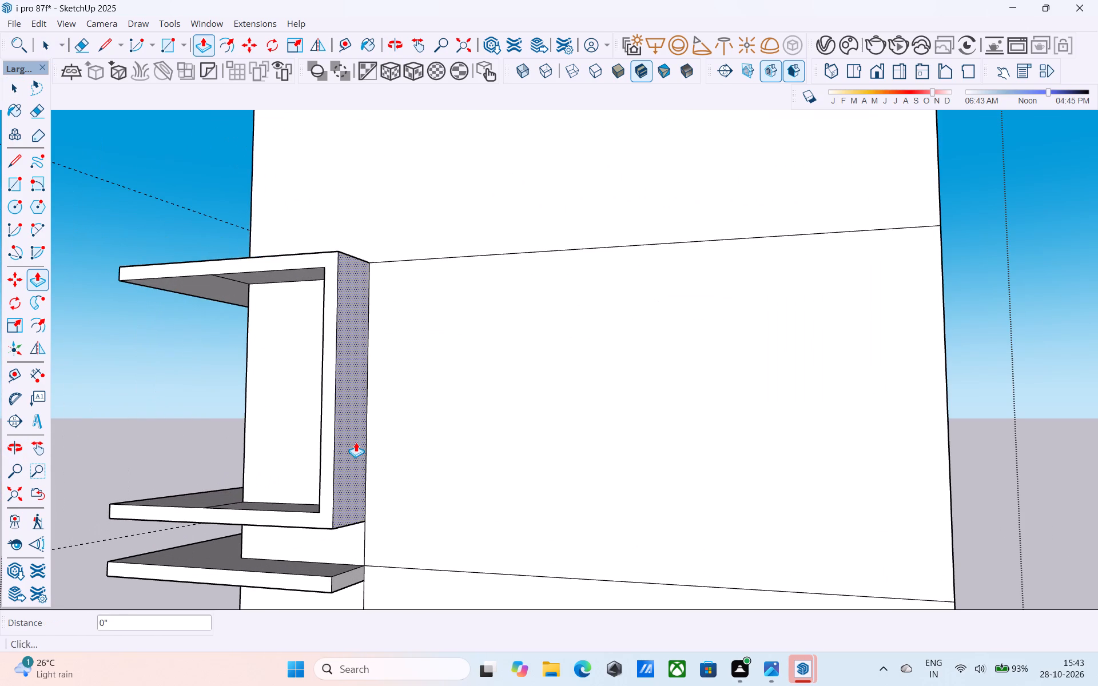
type("6\"")
key("Return")
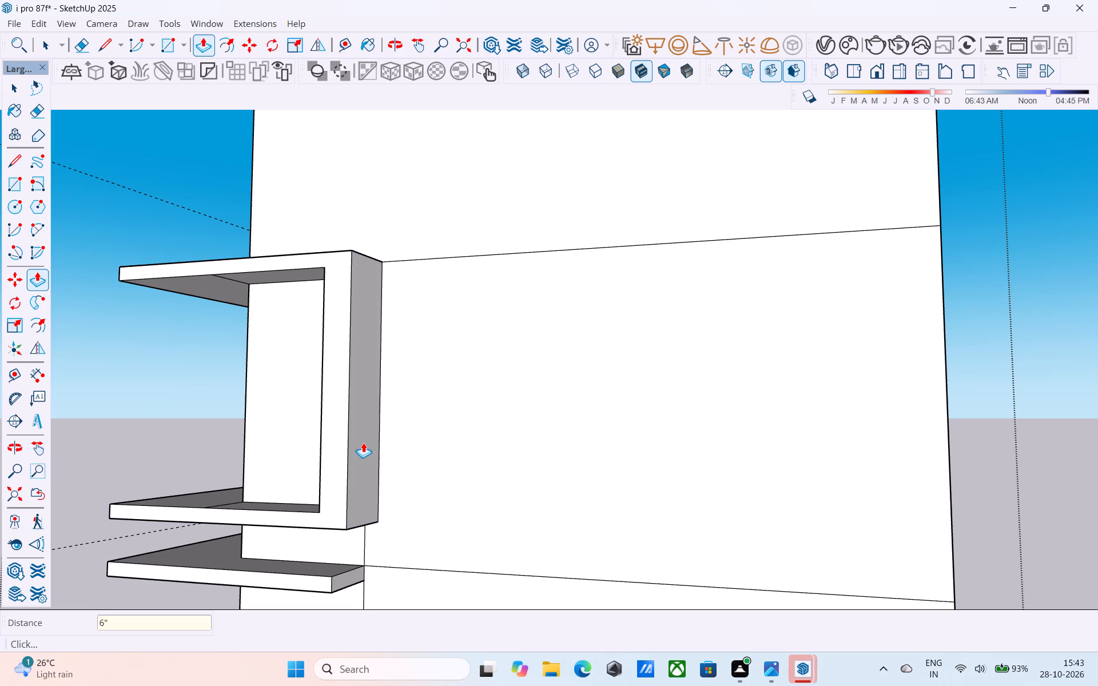
key("space")
Push/Pull the outer side face of the ground-floor balcony's side frame 6", in line with the third-storey frame above.
scroll(365, 412, "down", 10)
scroll(368, 459, "down", 3)
middle_click_drag(368, 459, 393, 321)
scroll(399, 420, "up", 4)
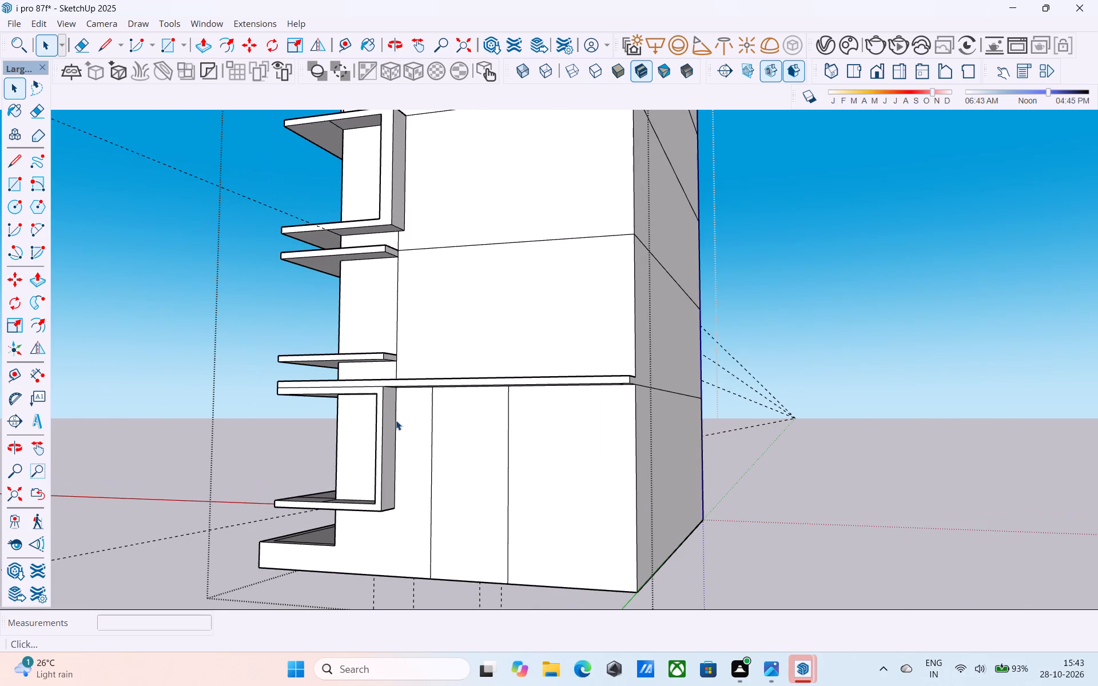
left_click(391, 417)
key("p")
left_click(391, 417)
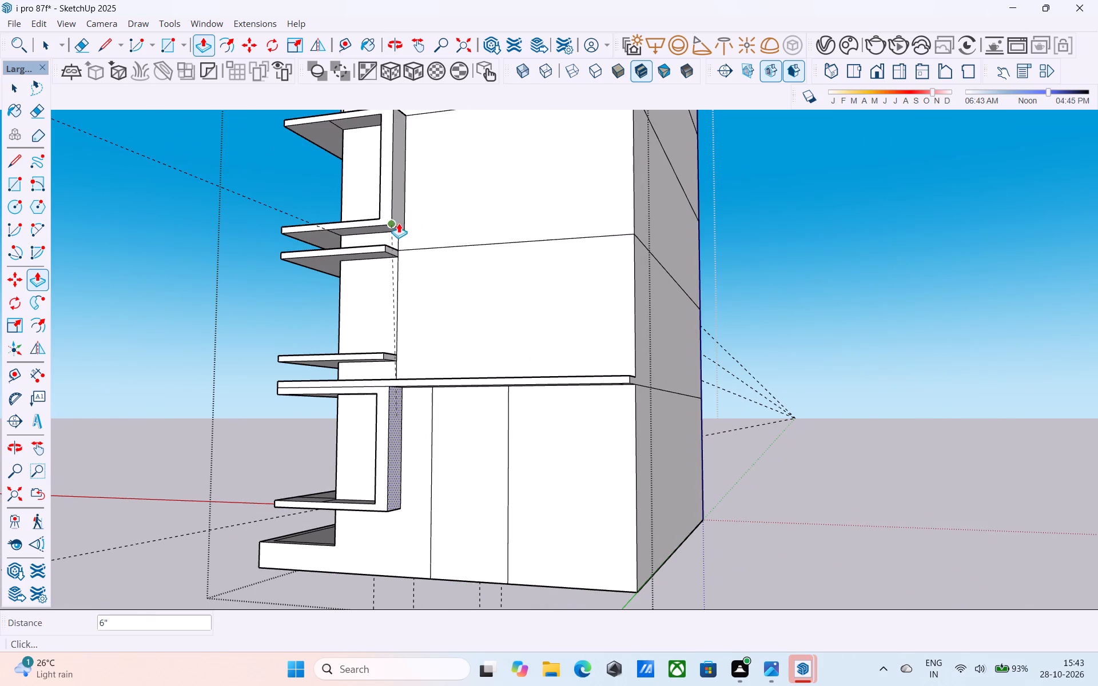
left_click(396, 221)
Push/Pull the inner side face of the third-storey side frame 6" to line up with the top-storey frame's inner side.
scroll(396, 221, "down", 3)
middle_click_drag(400, 226, 528, 387)
scroll(529, 377, "down", 6)
middle_click(529, 377)
middle_click_drag(528, 382, 552, 430, "shift")
middle_click_drag(546, 421, 522, 414)
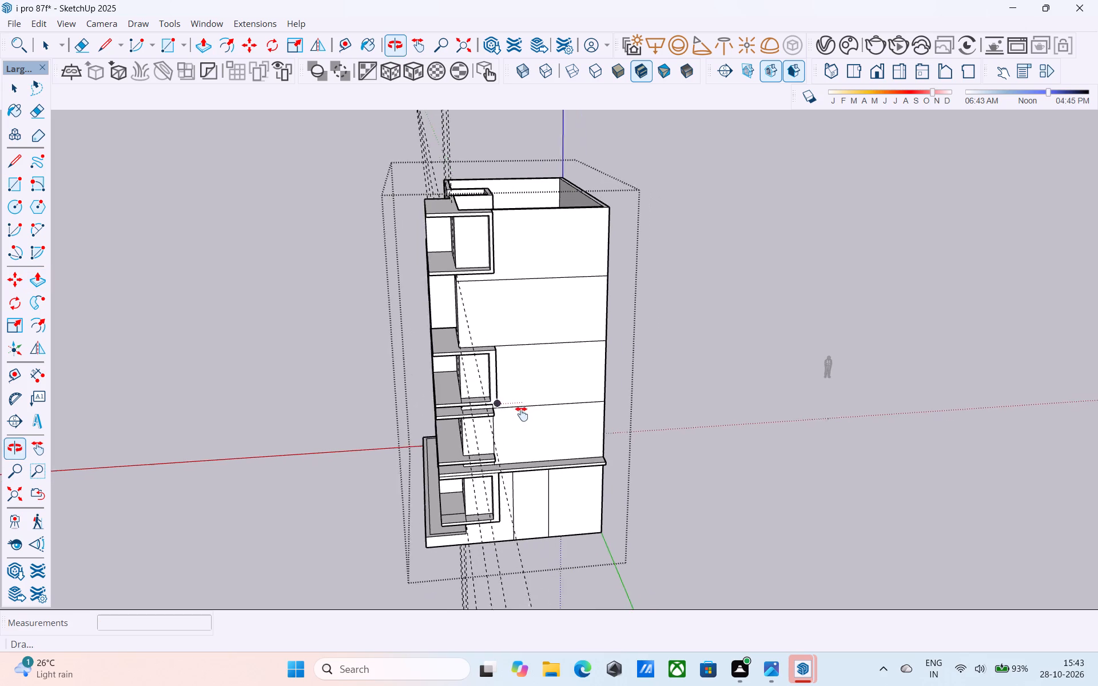
middle_click_drag(522, 414, 538, 398)
scroll(521, 374, "up", 9)
key("space")
middle_click_drag(496, 337, 508, 333)
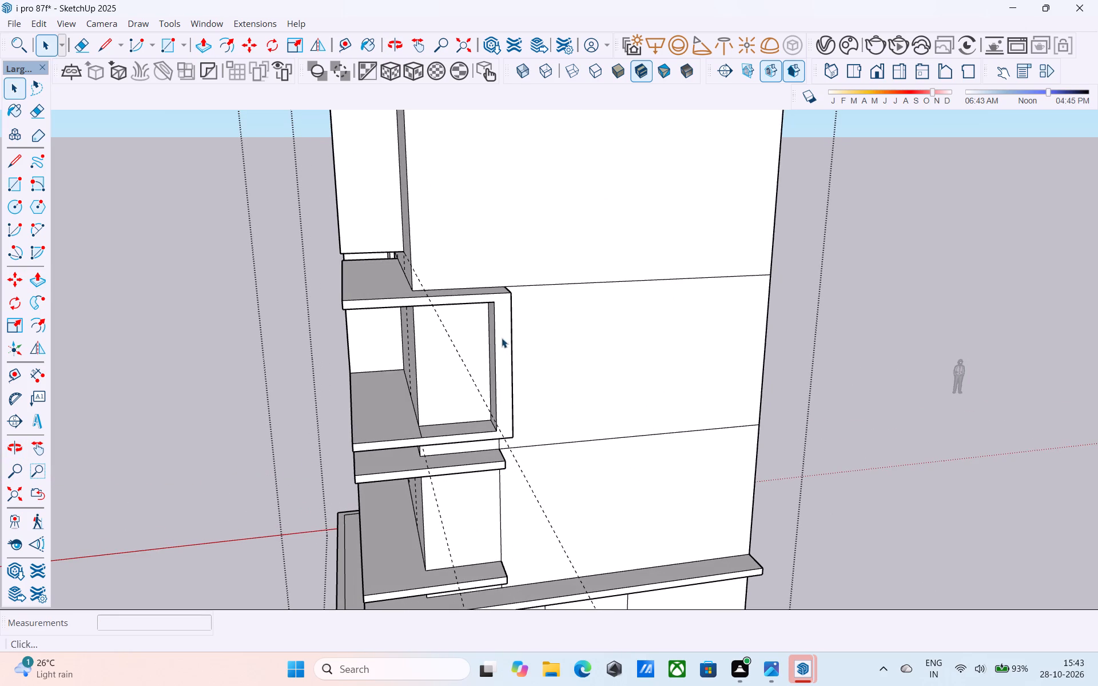
scroll(502, 338, "down", 2)
middle_click_drag(496, 347, 415, 463, "shift")
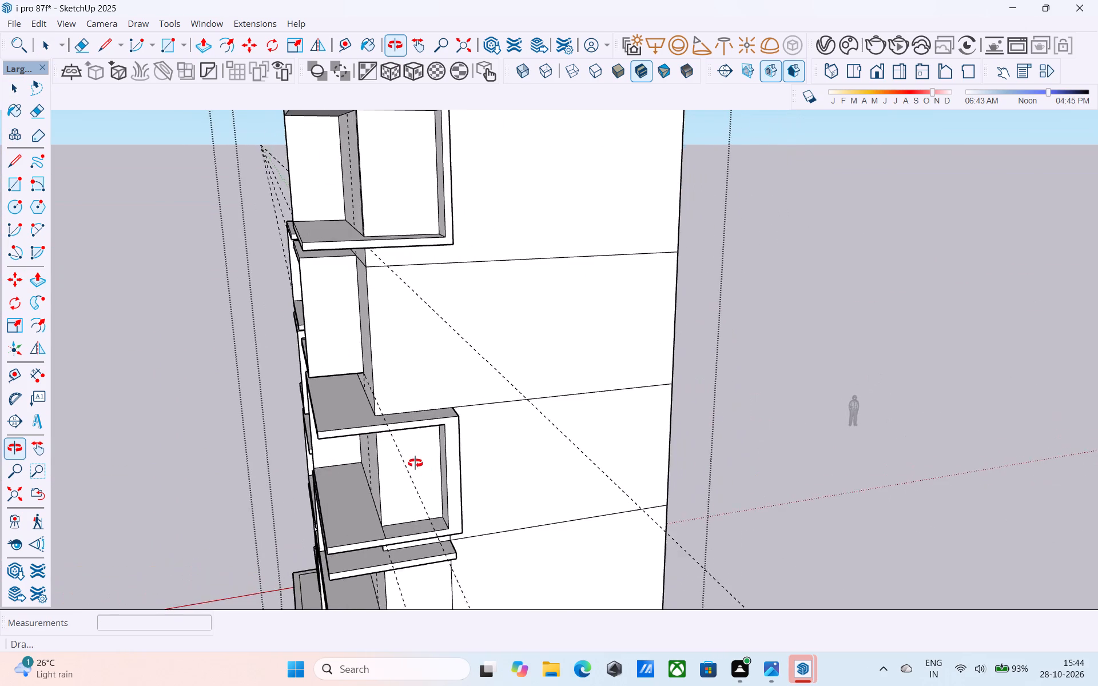
middle_click_drag(415, 463, 455, 464, "shift")
scroll(490, 465, "up", 3)
left_click(520, 444)
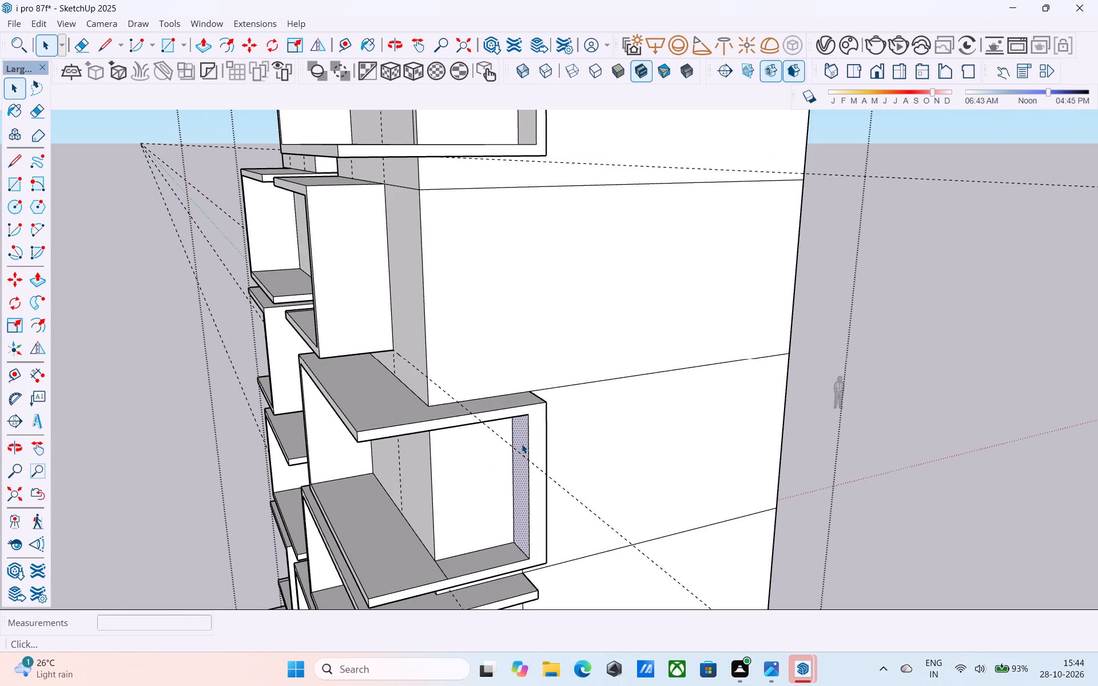
key("p")
left_click(522, 444)
left_click(537, 126)
Push/Pull the inner side face of the ground-floor balcony's side frame 6", in line with the third-storey frame's inner side.
scroll(537, 126, "down", 3)
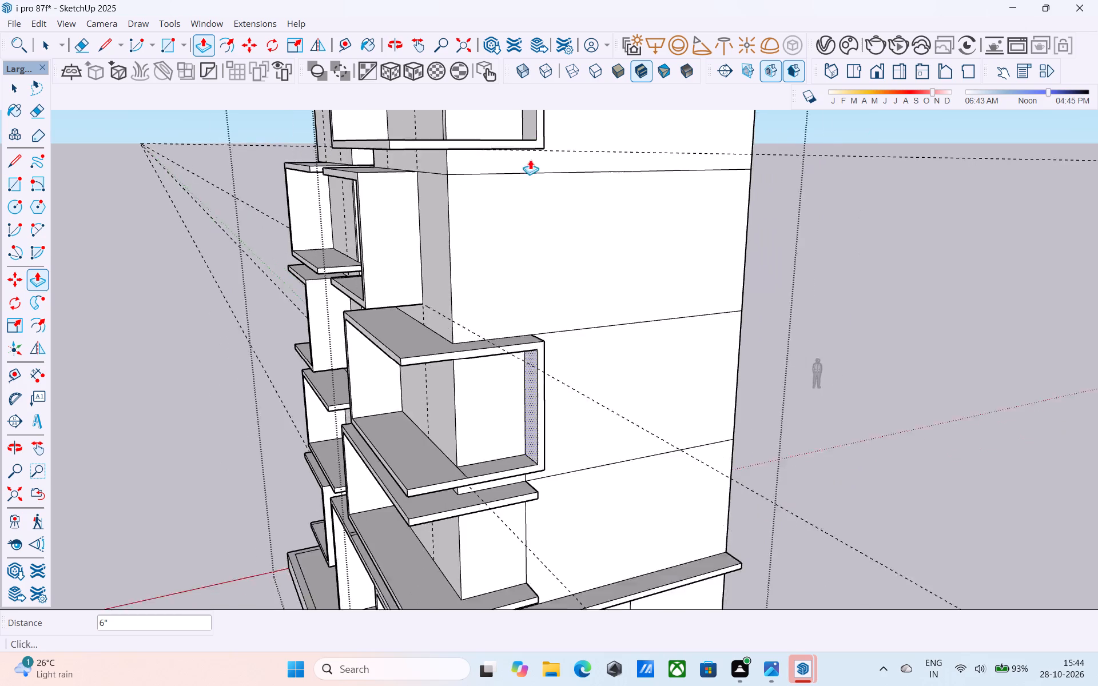
scroll(530, 159, "down", 1)
middle_click_drag(532, 294, 448, 121)
middle_click_drag(470, 345, 443, 264, "shift")
scroll(441, 401, "up", 5)
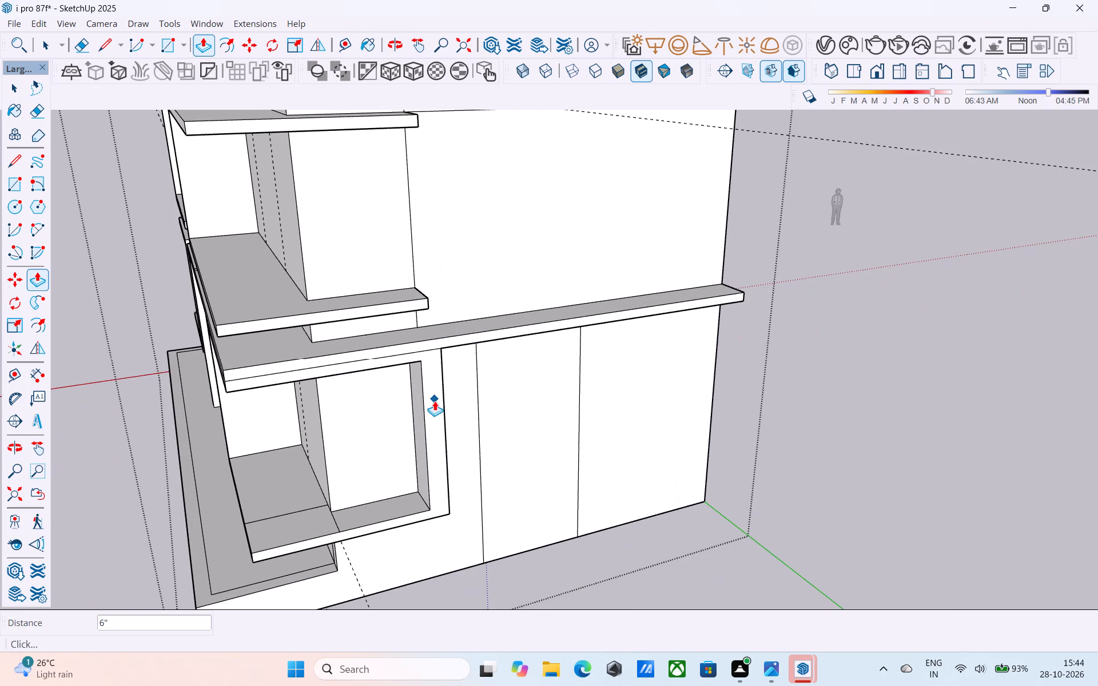
key("space")
scroll(428, 396, "up", 4)
left_click(415, 392)
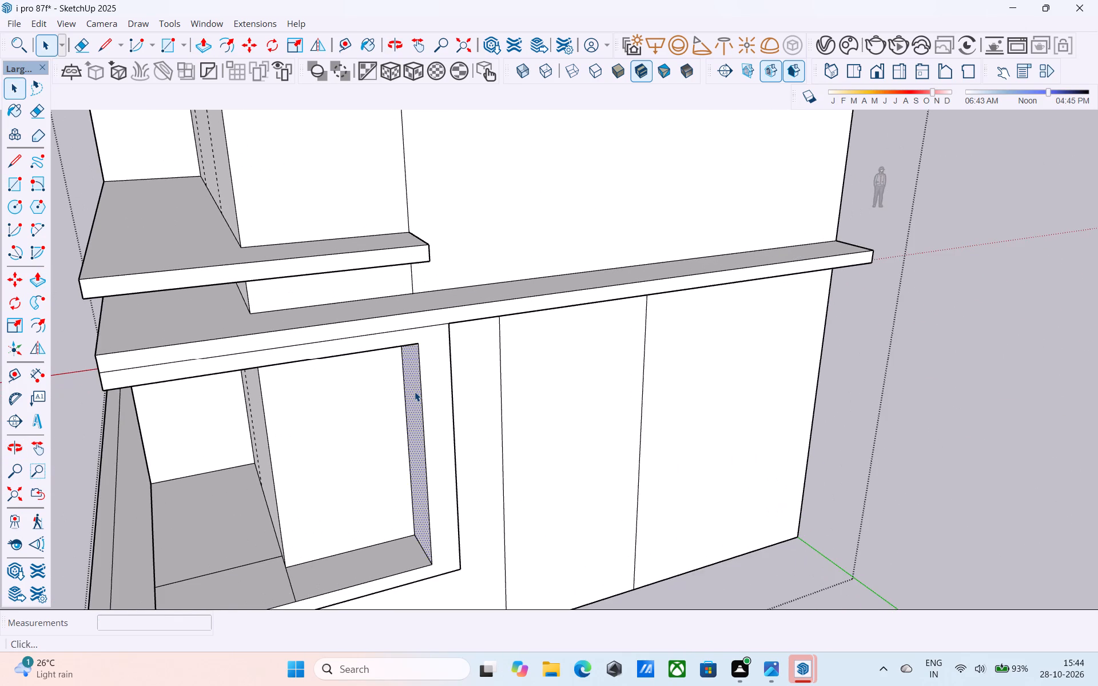
key("p")
left_click(415, 392)
scroll(452, 308, "down", 4)
middle_click_drag(451, 311, 451, 543)
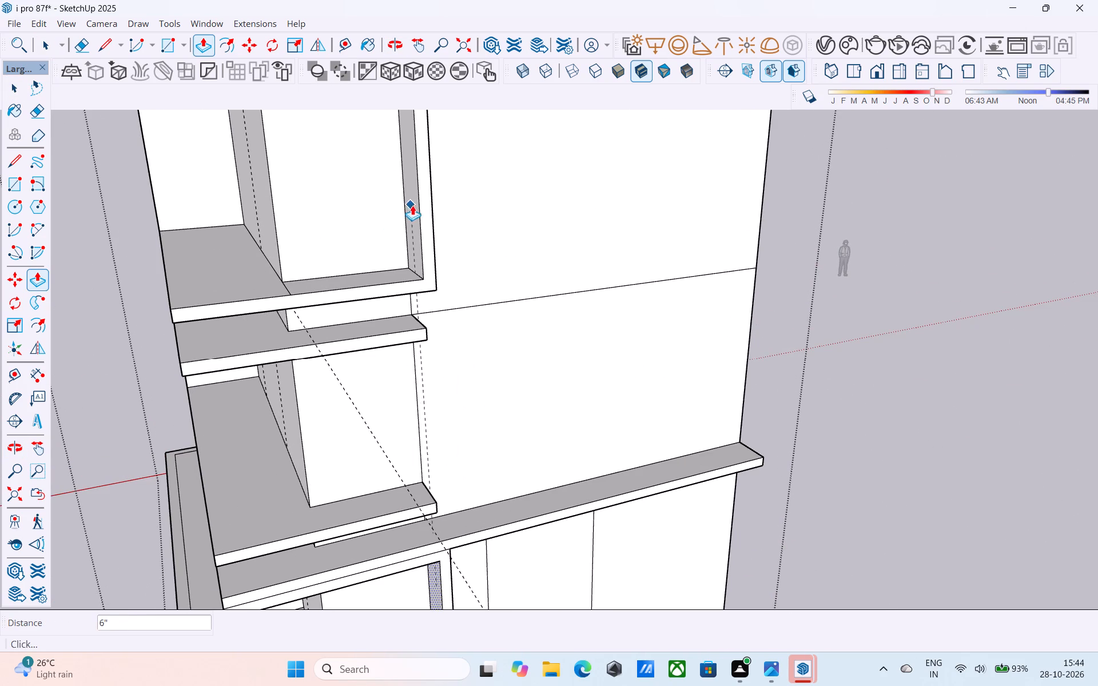
left_click(417, 203)
Save the model with the widened ground-floor side opening.
scroll(417, 201, "down", 9)
middle_click_drag(416, 230, 447, 359)
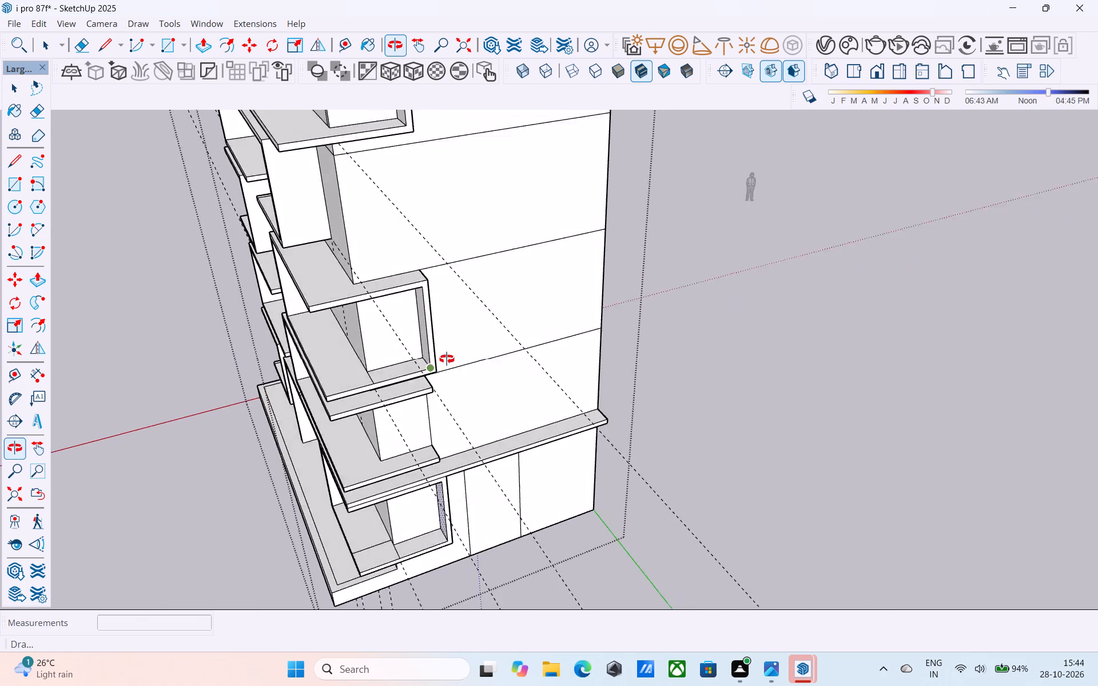
middle_click_drag(447, 359, 559, 321)
key("ctrl+s")
scroll(557, 306, "down", 12)
key("space")
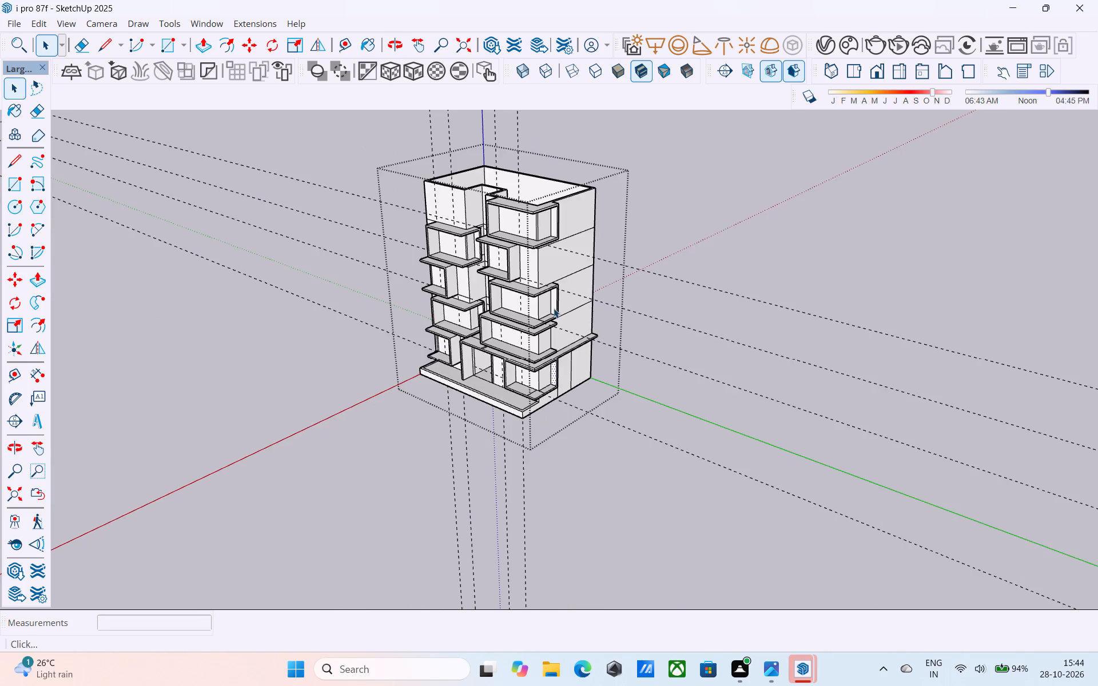
middle_click_drag(553, 308, 577, 341)
key("ctrl+s")
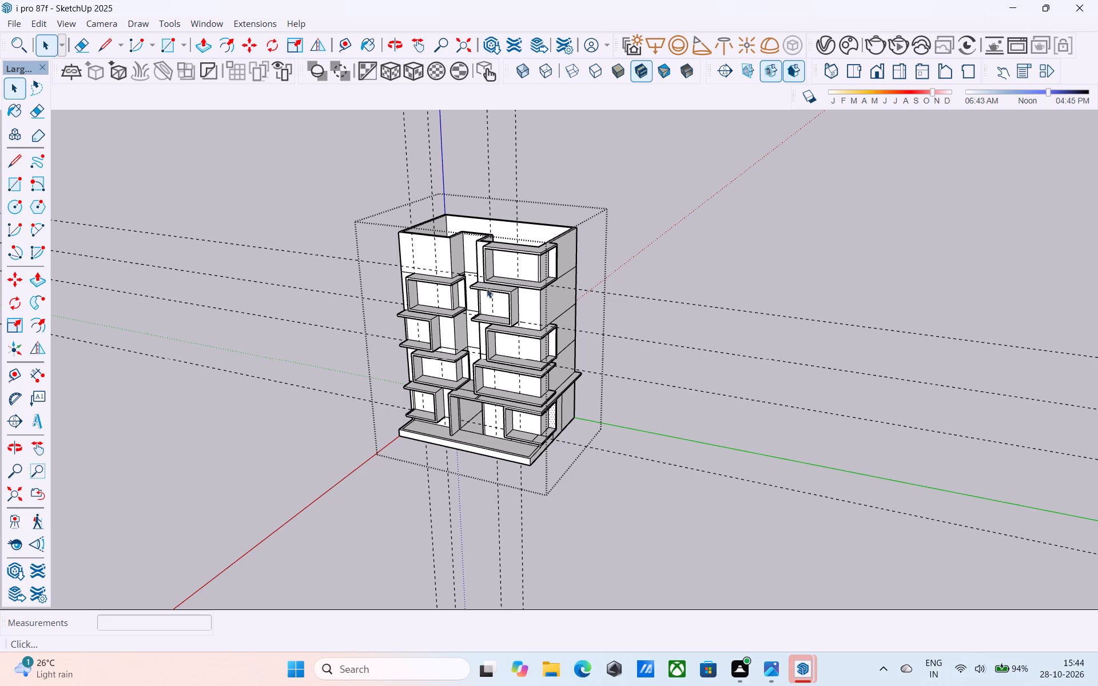
Examine the wraparound balcony frames from the front, corner and side wall to check their alignment between storeys.
scroll(480, 271, "down", 5)
middle_click_drag(505, 289, 571, 157)
scroll(516, 287, "up", 4)
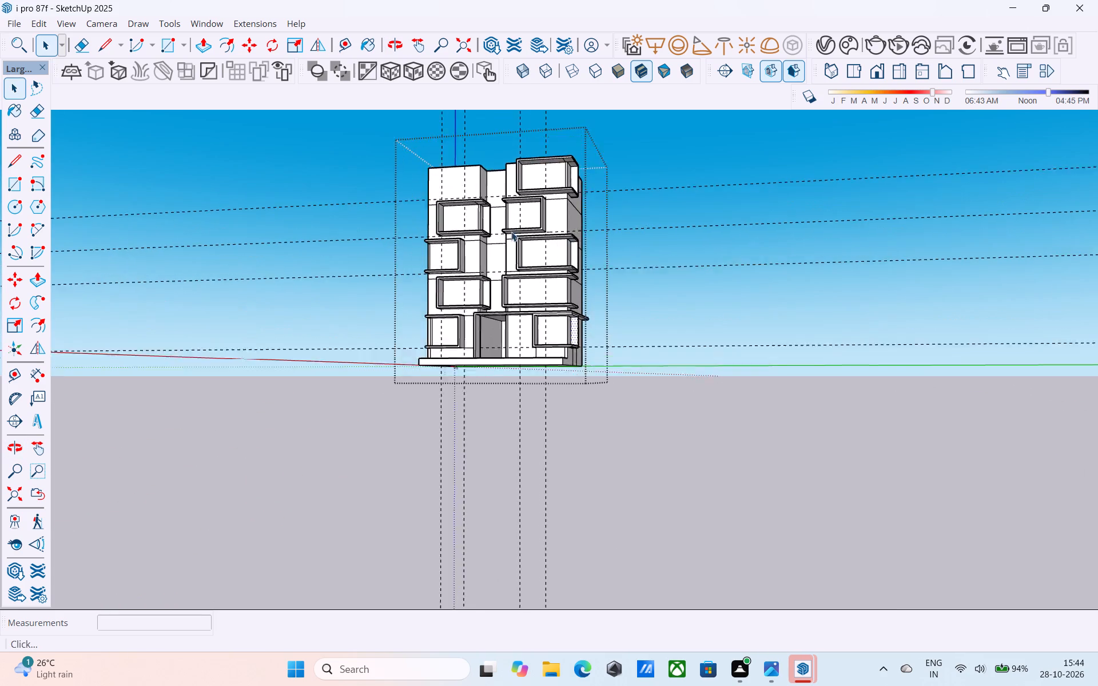
scroll(511, 232, "up", 5)
scroll(523, 209, "down", 4)
middle_click_drag(523, 209, 555, 341)
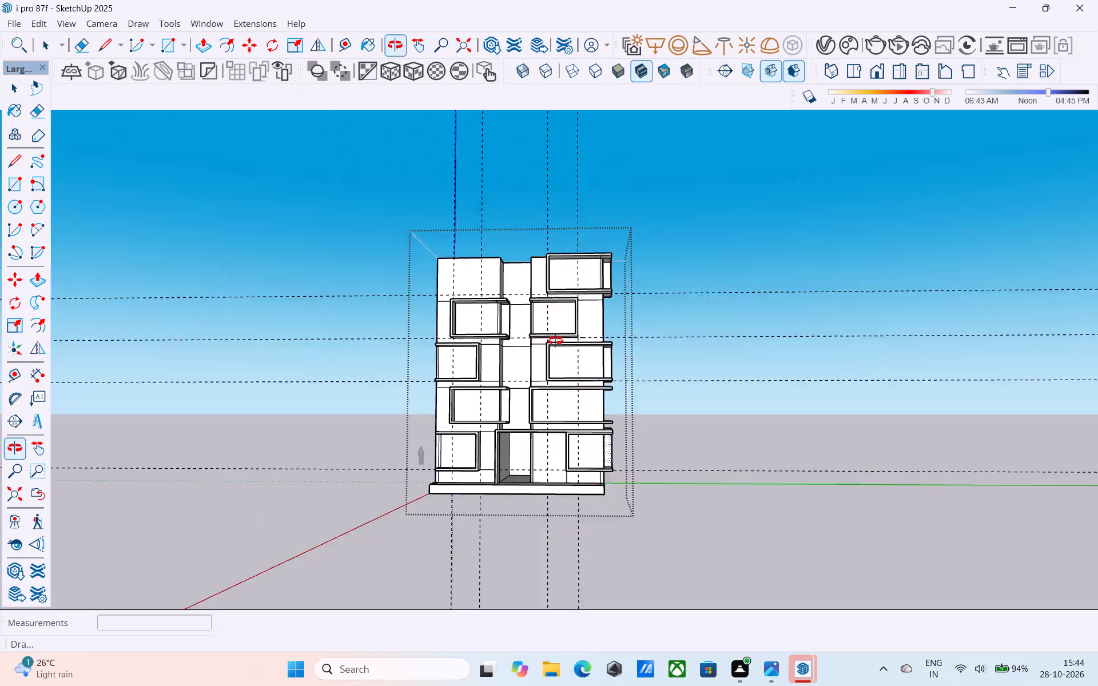
middle_click_drag(555, 341, 554, 360)
scroll(553, 356, "down", 2)
middle_click_drag(553, 356, 555, 342)
middle_click_drag(532, 360, 445, 374)
scroll(532, 337, "up", 4)
scroll(564, 293, "up", 3)
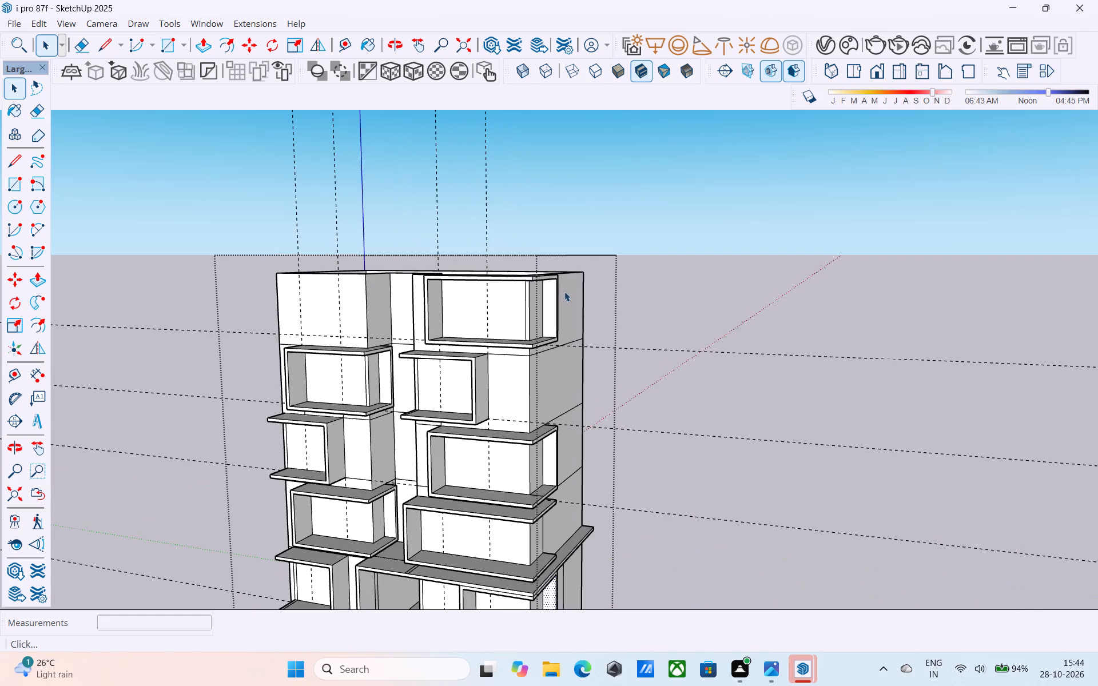
scroll(556, 317, "up", 2)
middle_click_drag(558, 322, 245, 274)
middle_click_drag(460, 353, 543, 372)
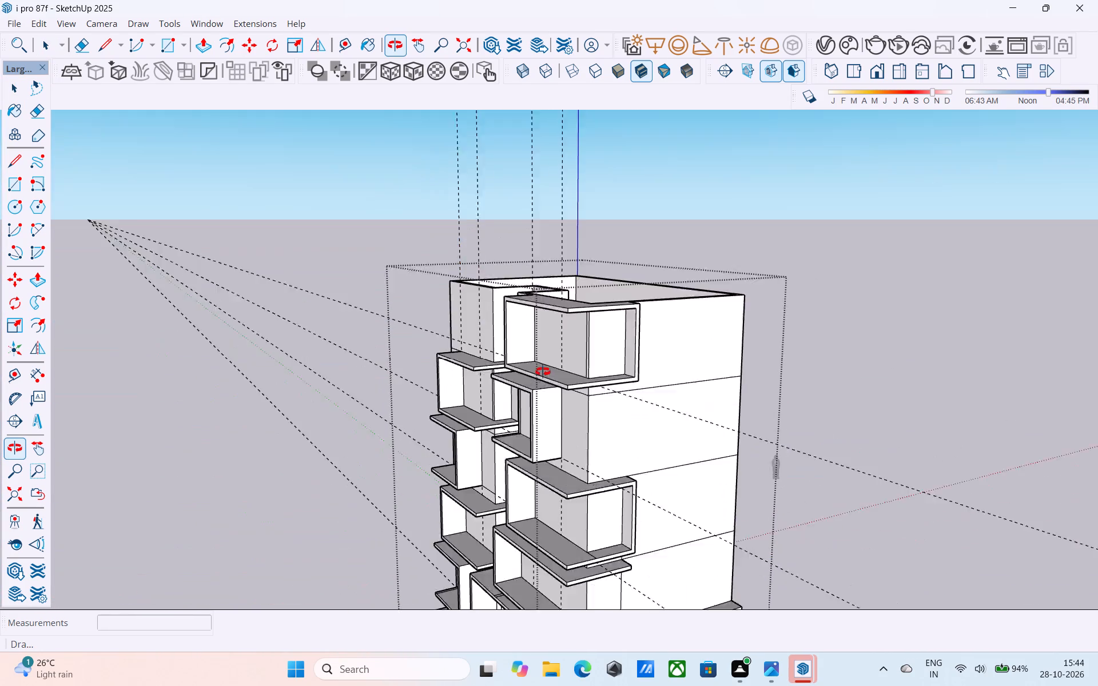
middle_click_drag(543, 372, 542, 389)
scroll(542, 389, "down", 4)
middle_click_drag(540, 390, 494, 328)
scroll(555, 358, "up", 4)
middle_click_drag(551, 377, 409, 334, "shift")
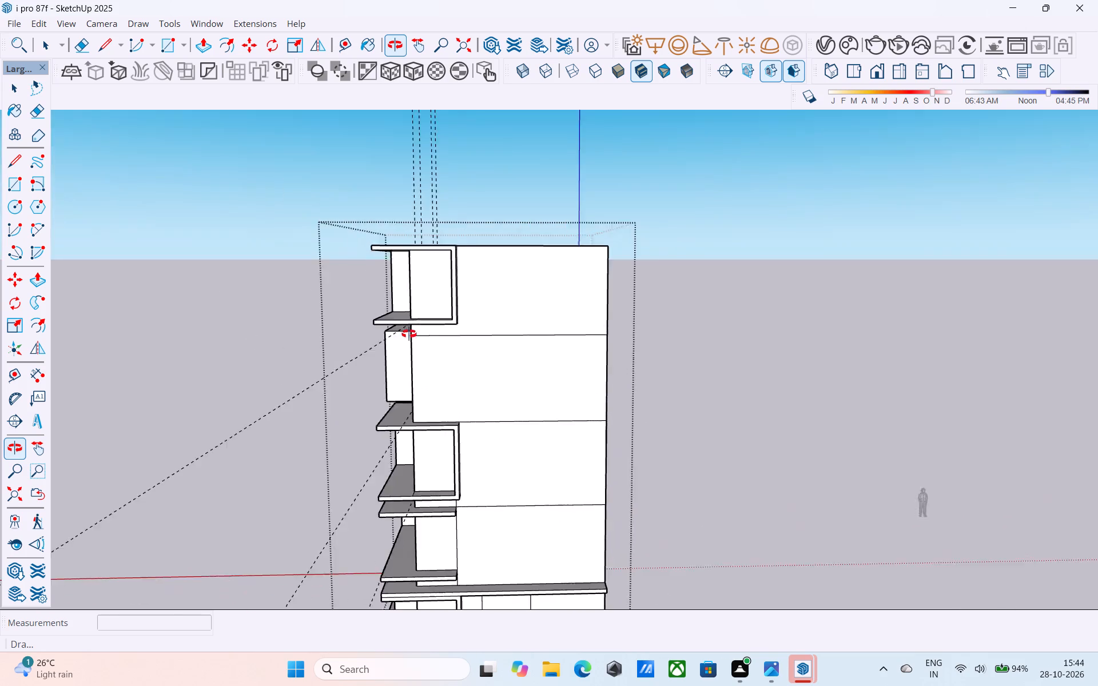
middle_click_drag(409, 334, 457, 381, "shift")
scroll(456, 402, "down", 1)
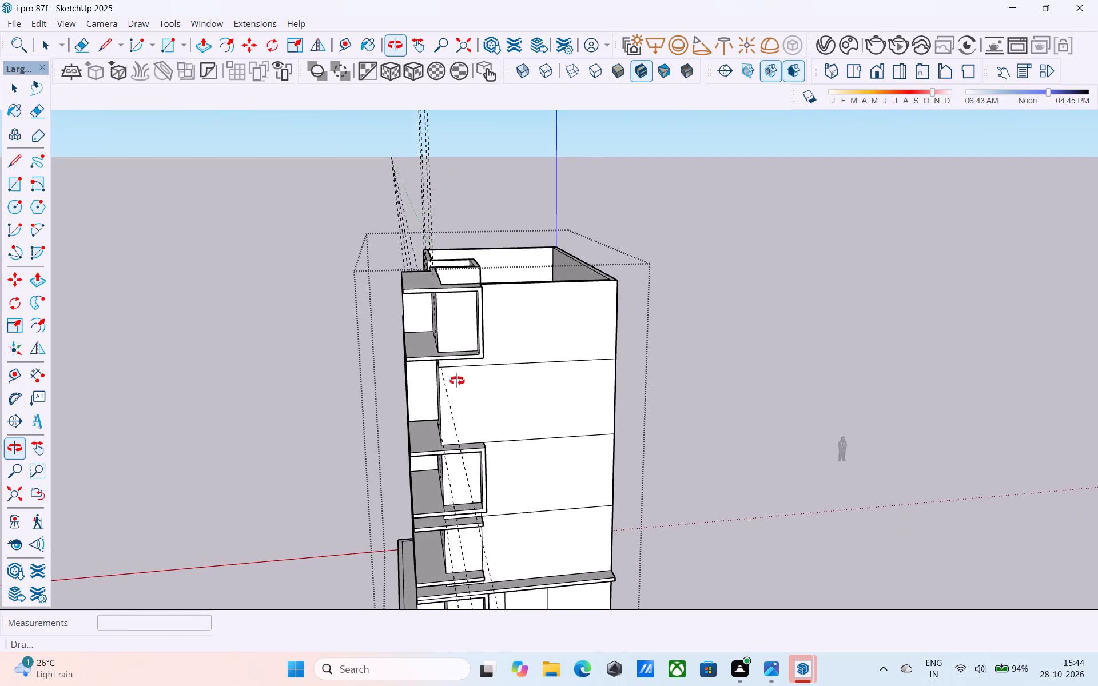
middle_click_drag(457, 381, 408, 340, "shift")
scroll(464, 401, "up", 3)
middle_click_drag(454, 388, 459, 408, "shift")
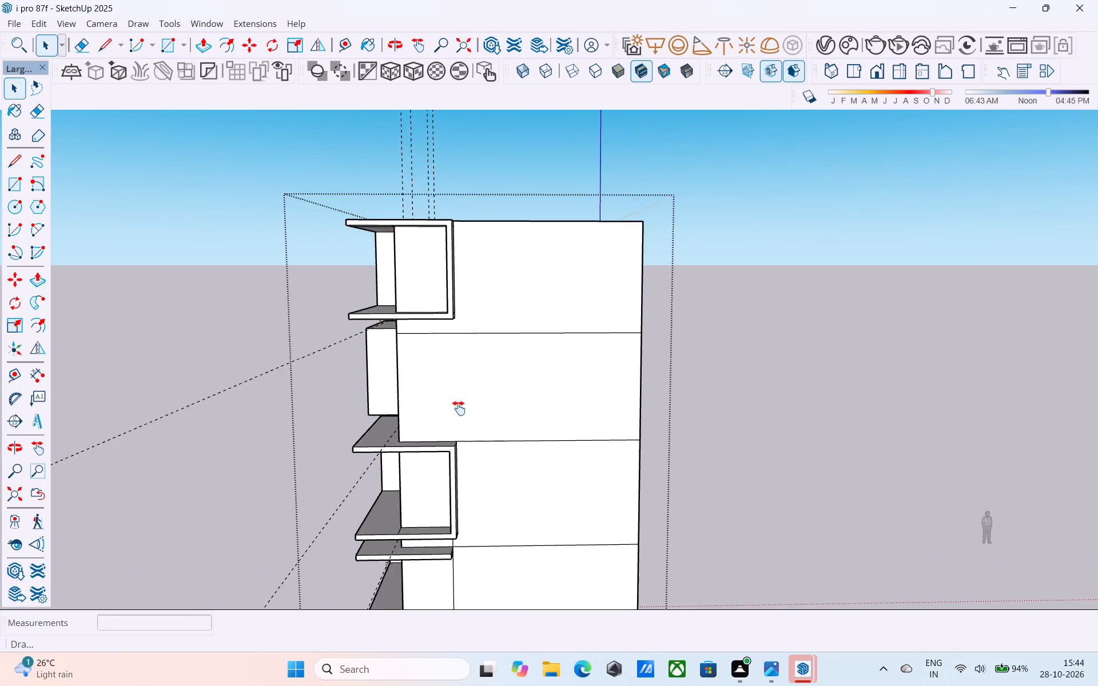
middle_click_drag(459, 408, 456, 401, "shift")
scroll(458, 406, "up", 4)
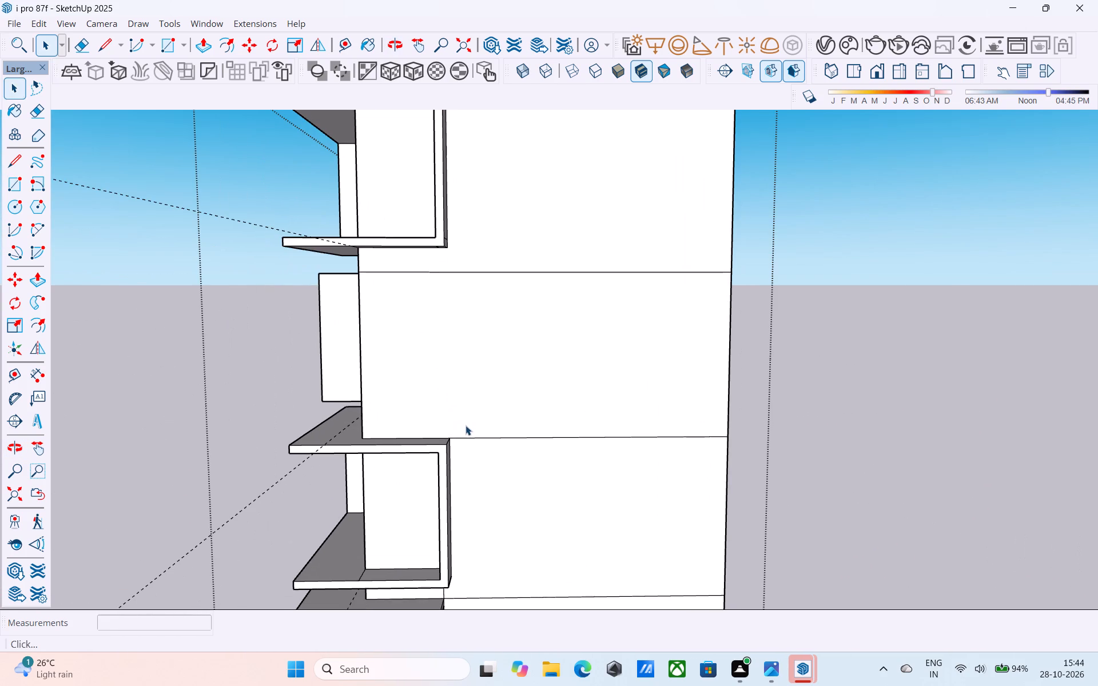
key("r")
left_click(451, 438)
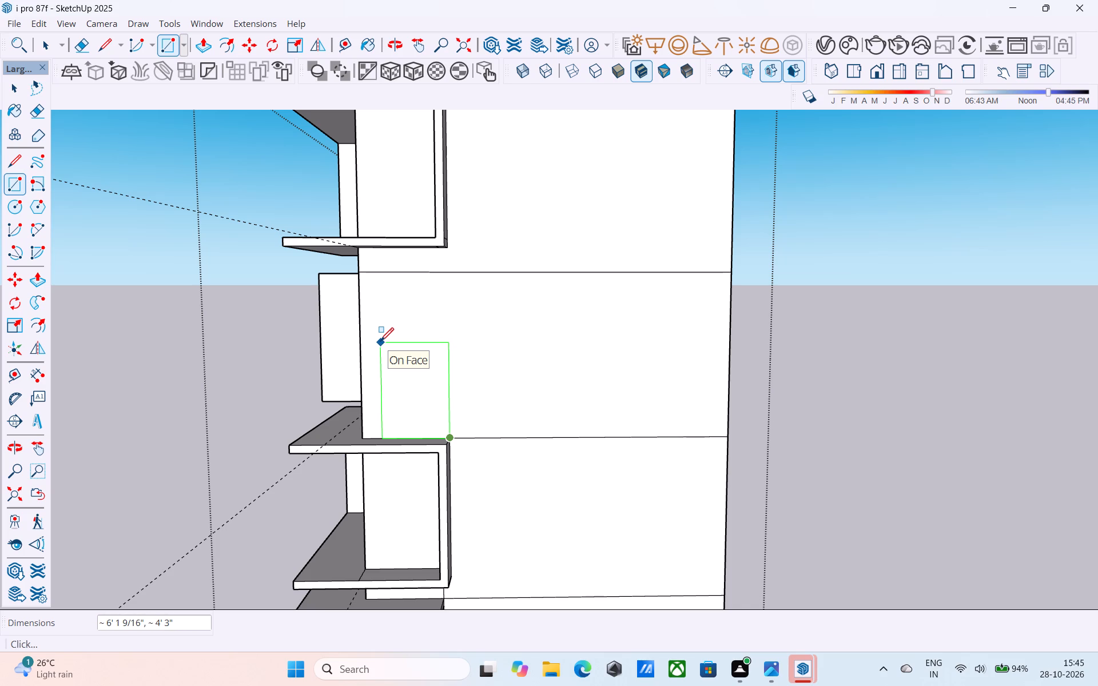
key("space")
Save the model.
scroll(380, 342, "down", 6)
scroll(385, 359, "up", 1)
scroll(388, 369, "down", 4)
middle_click_drag(388, 382, 818, 430)
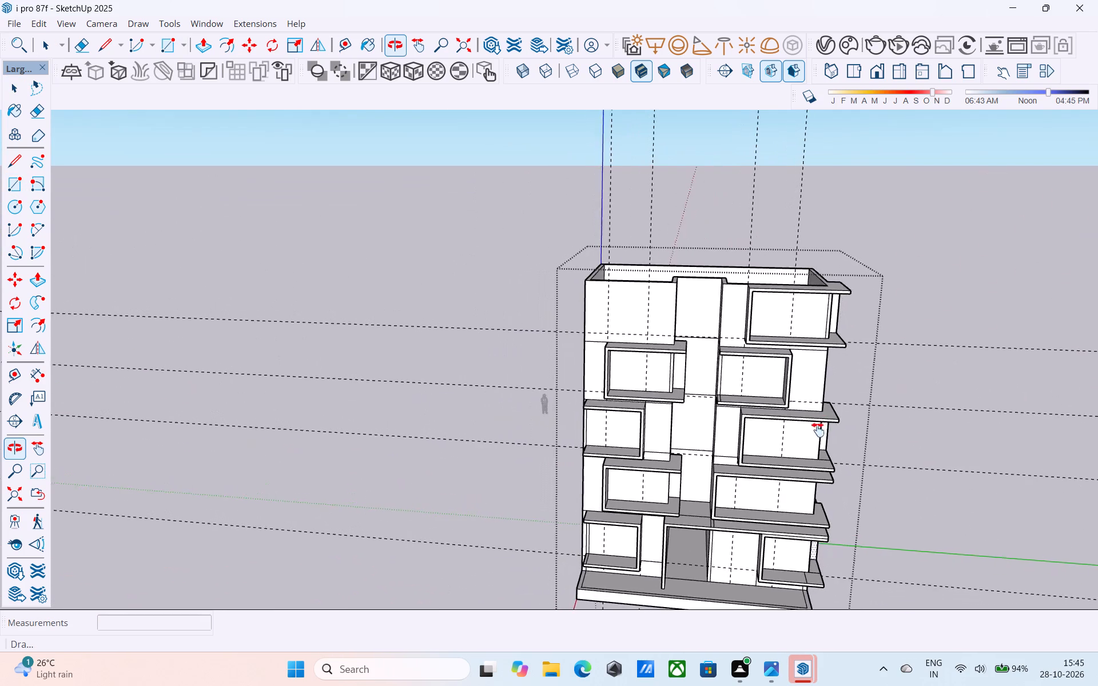
middle_click_drag(818, 430, 731, 472)
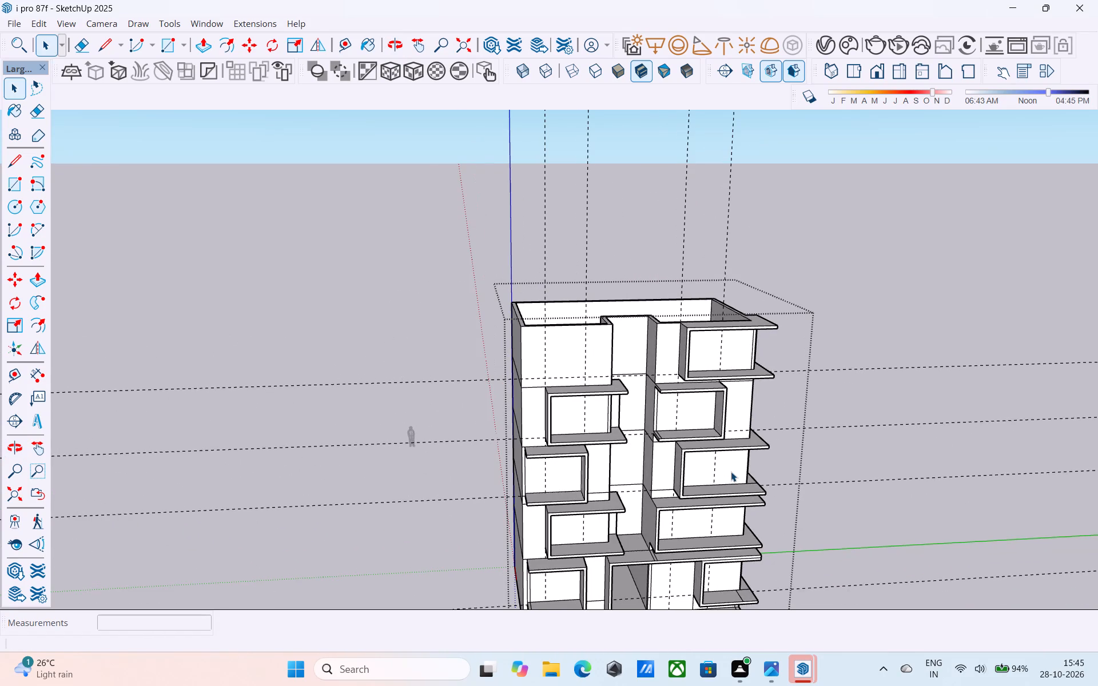
middle_click_drag(731, 470, 699, 420, "shift")
scroll(698, 424, "up", 1, "shift")
scroll(699, 420, "up", 3)
scroll(699, 420, "down", 4)
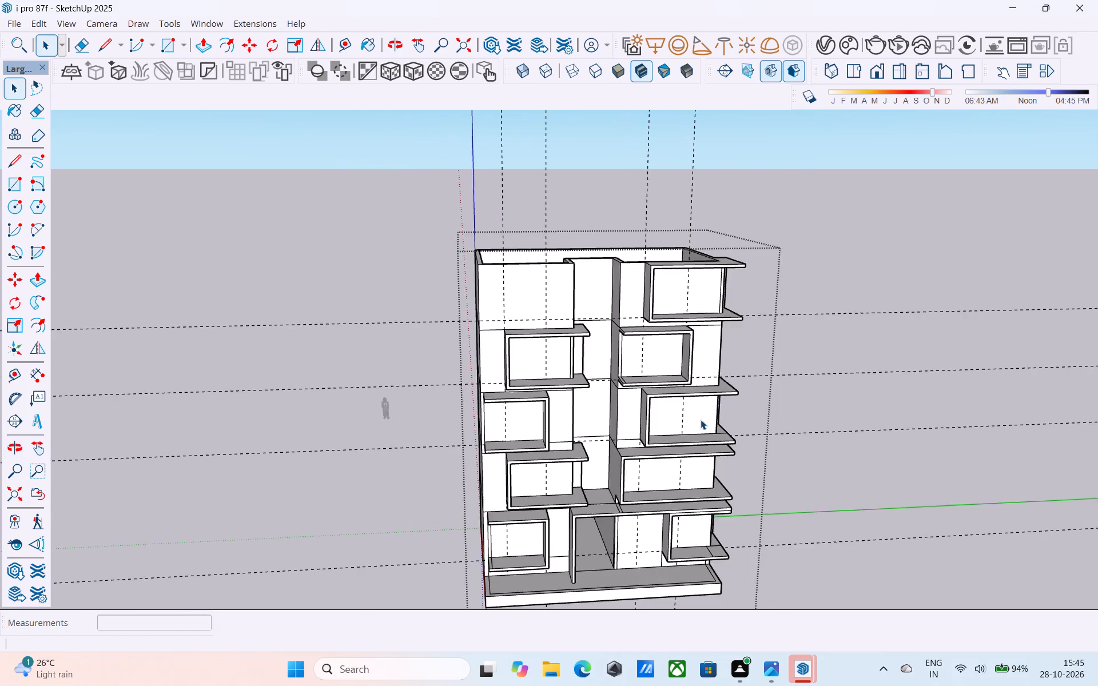
middle_click_drag(701, 420, 651, 436, "shift")
key("ctrl+s")
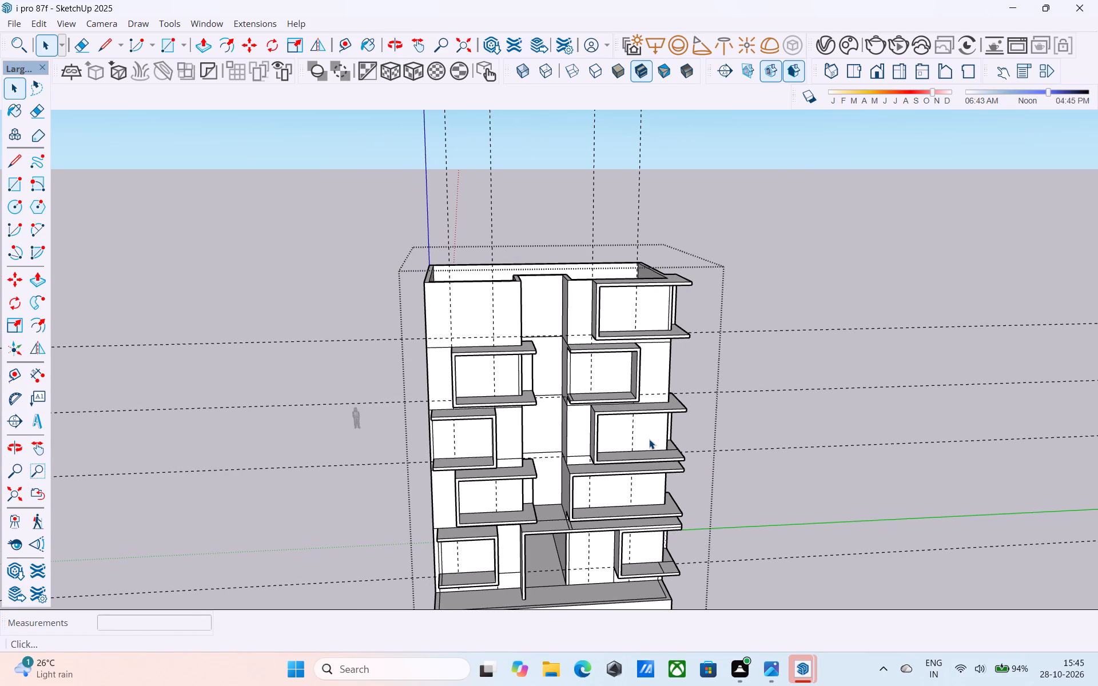
Examine the whole front façade and its balcony frames from eye level, above and below.
scroll(617, 478, "up", 1)
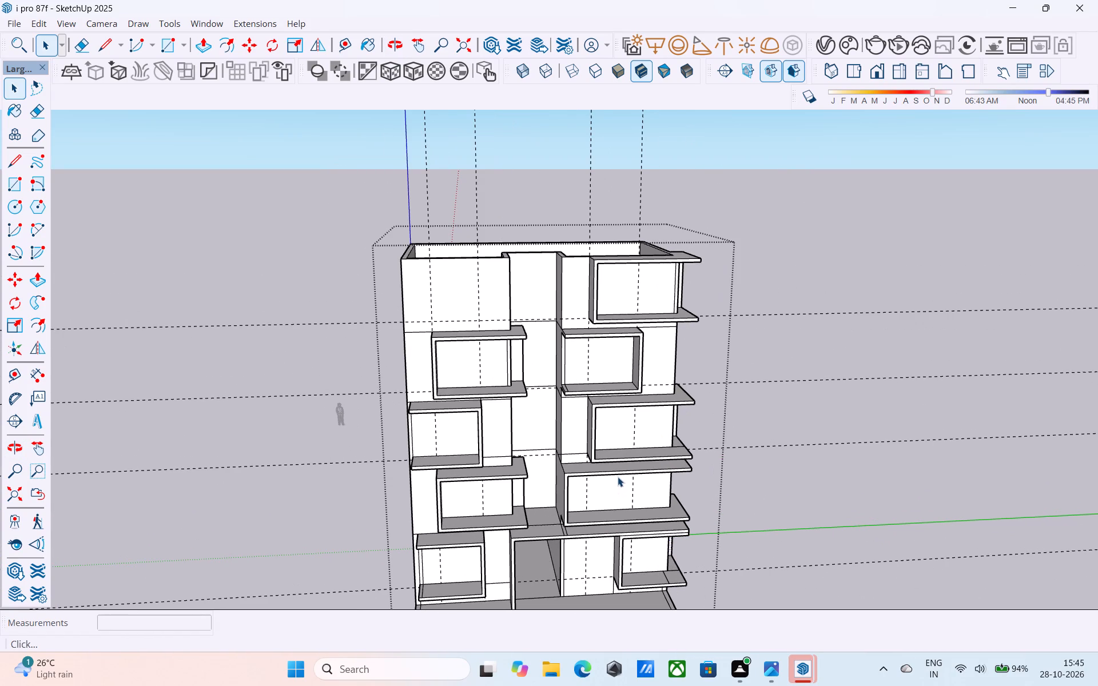
scroll(568, 328, "down", 4)
middle_click_drag(566, 330, 586, 254)
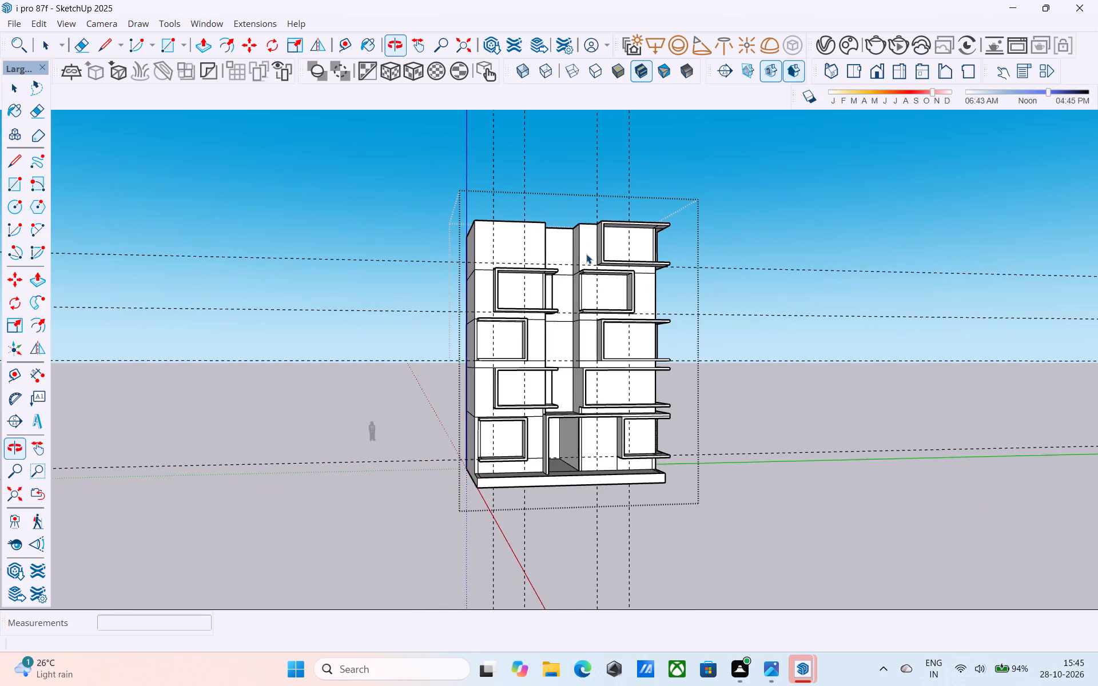
middle_click_drag(586, 254, 559, 243)
middle_click_drag(566, 251, 568, 243)
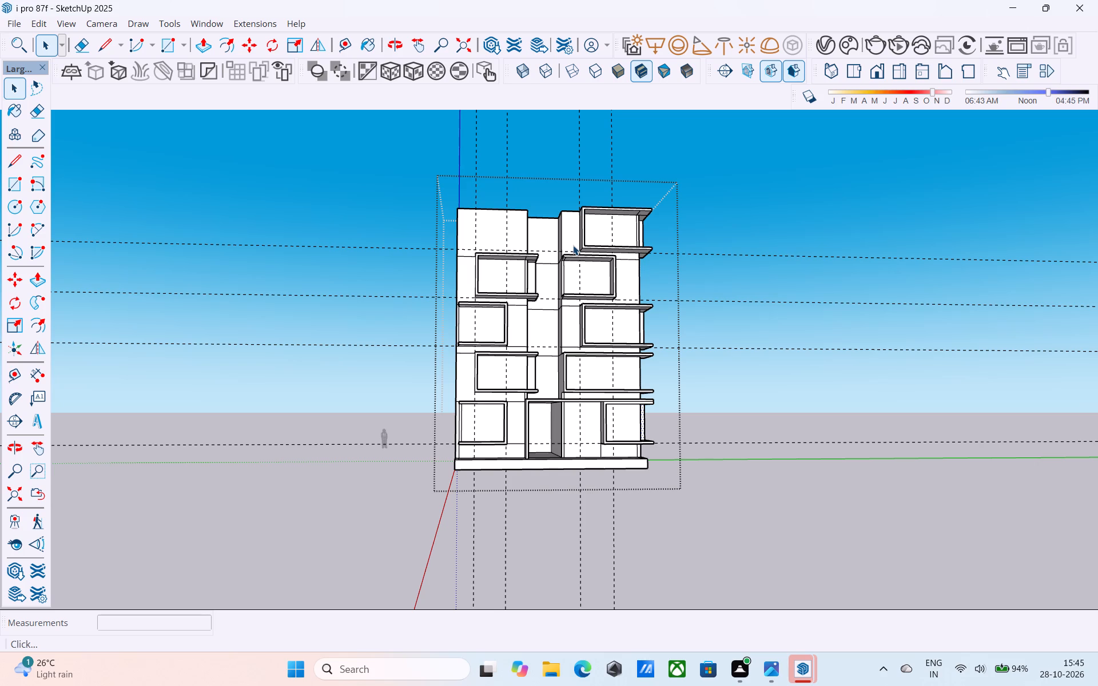
scroll(561, 260, "down", 3)
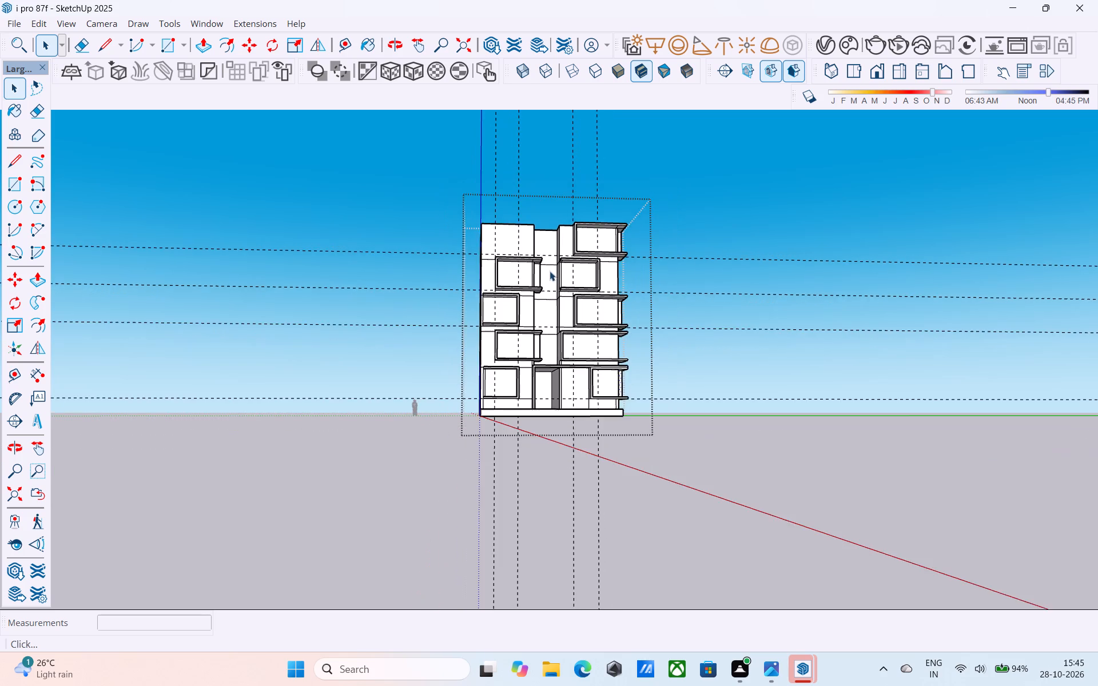
middle_click_drag(543, 302, 538, 360)
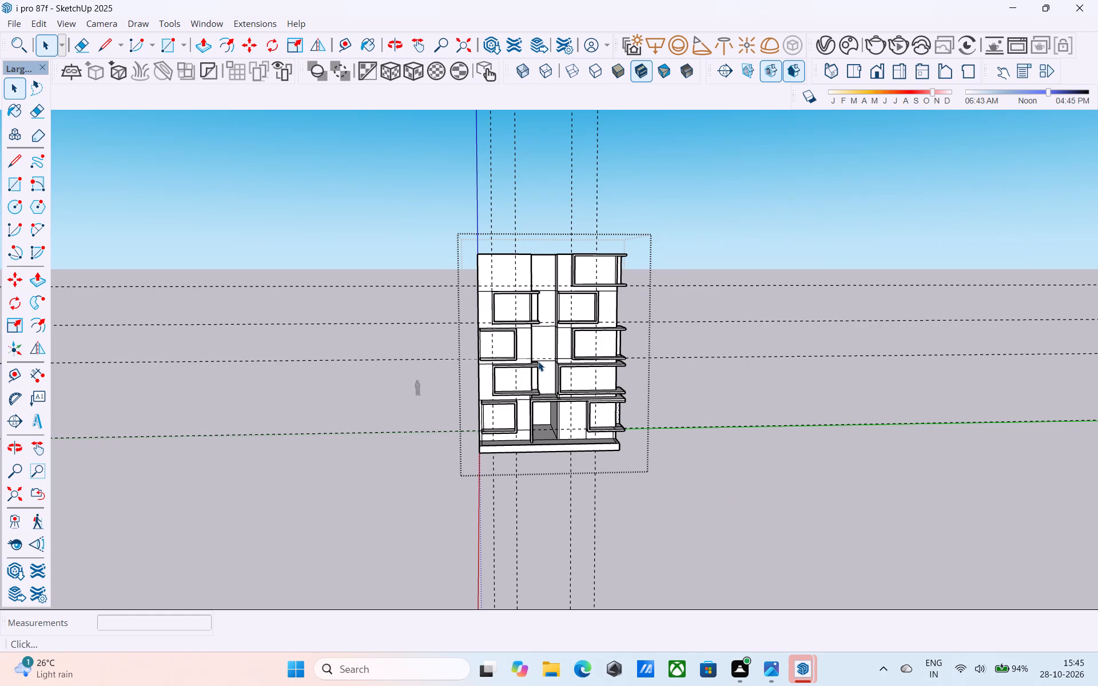
scroll(538, 361, "down", 5)
middle_click_drag(556, 434, 539, 344)
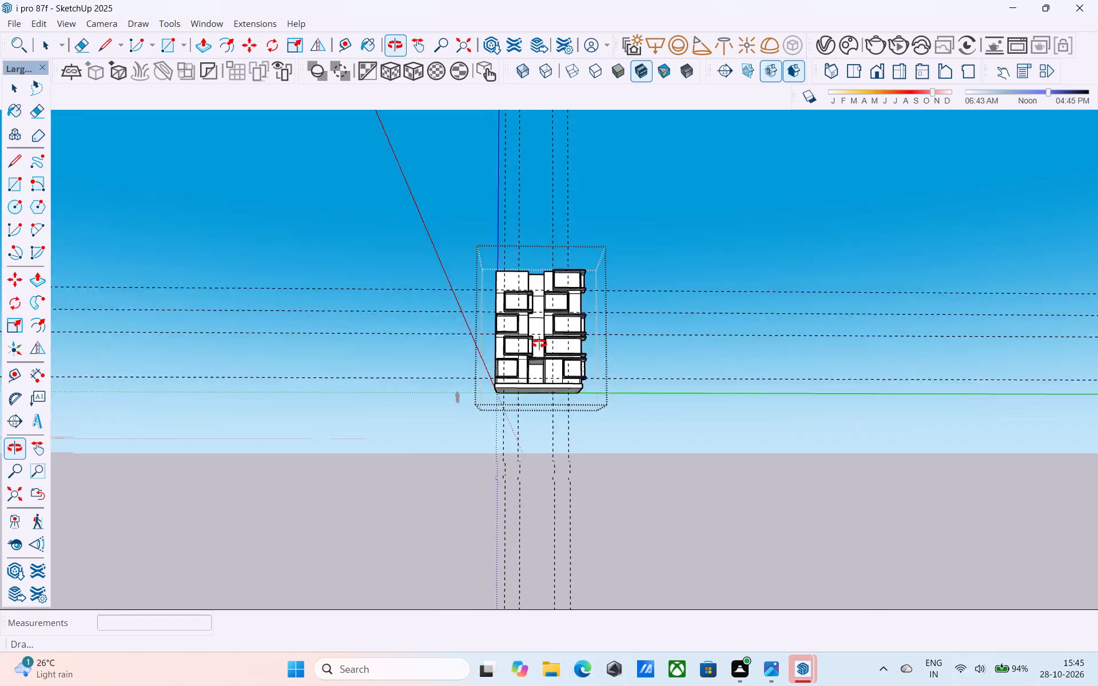
middle_click_drag(539, 344, 536, 242)
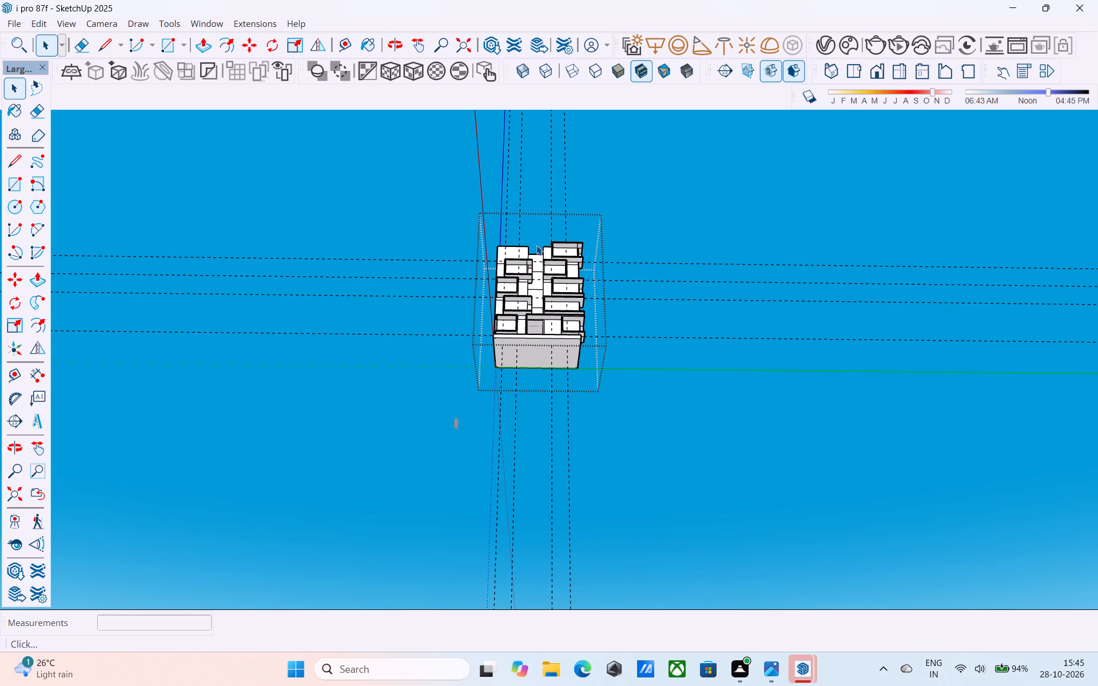
scroll(547, 240, "down", 3)
middle_click_drag(547, 240, 551, 321)
Erase the two leftover seam lines on the underside of the fourth-storey wraparound balcony's top slab, beside the central recess.
scroll(550, 311, "up", 3)
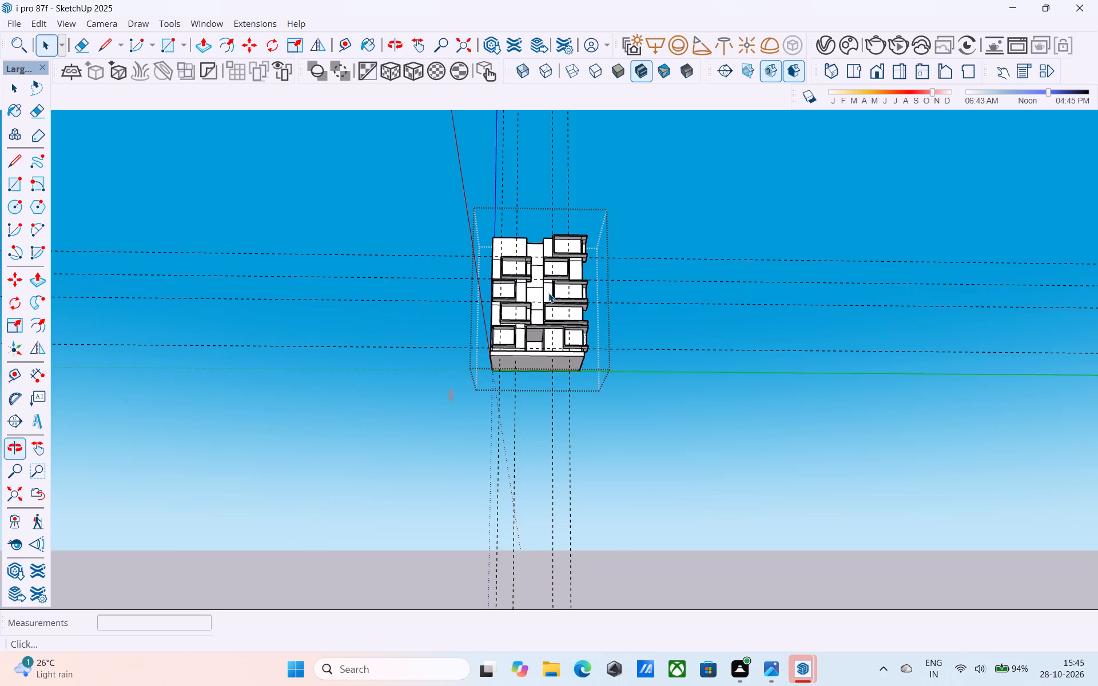
scroll(548, 293, "up", 20)
scroll(548, 293, "up", 4)
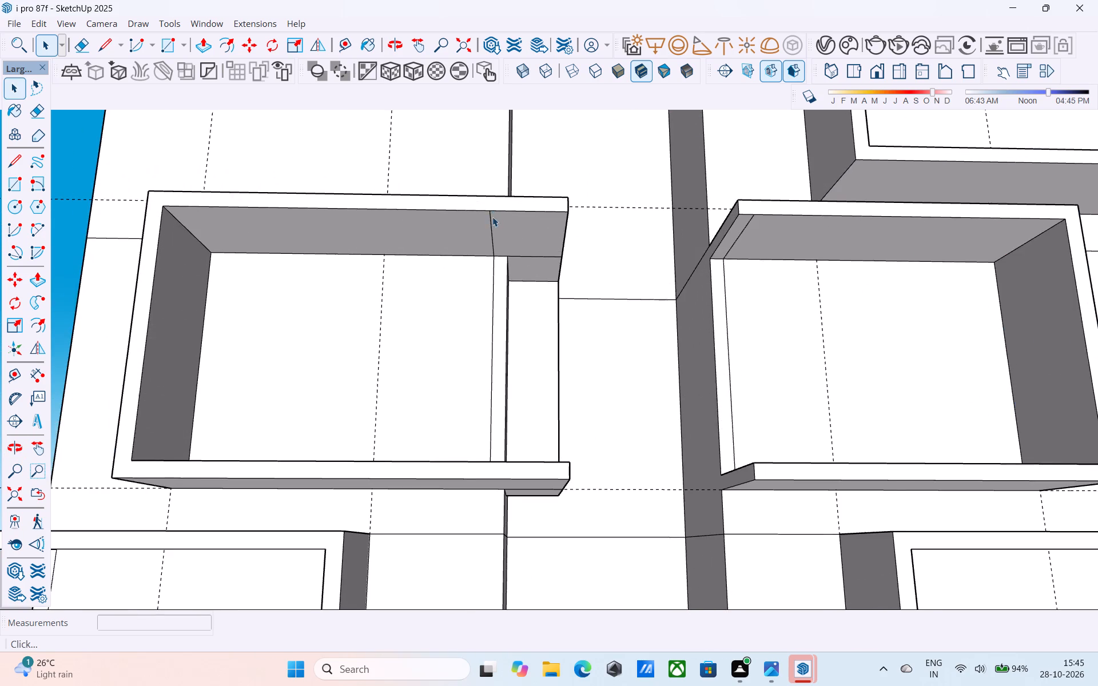
middle_click_drag(492, 217, 467, 212)
key("e")
middle_click_drag(485, 231, 458, 216)
scroll(458, 216, "up", 3)
left_click_drag(434, 213, 428, 212)
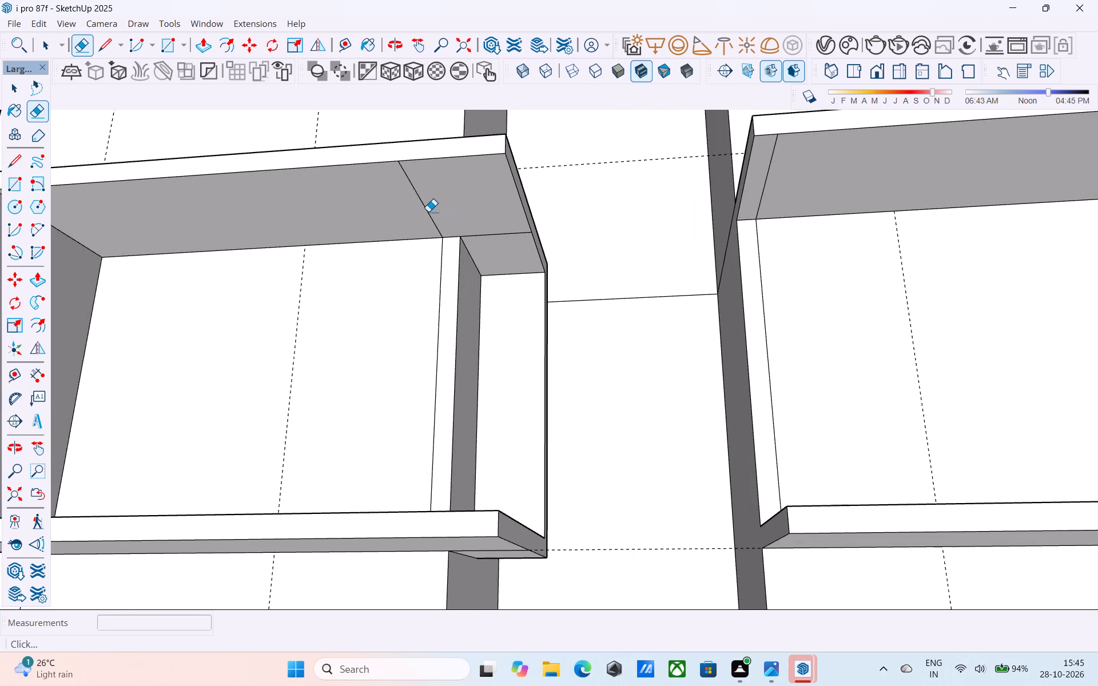
left_click_drag(428, 212, 424, 212)
left_click_drag(494, 234, 500, 241)
Inspect the neighbouring fourth-storey and top-storey balcony frames from below and around the corner for remaining seam lines.
scroll(503, 243, "down", 4)
middle_click_drag(532, 372, 503, 334)
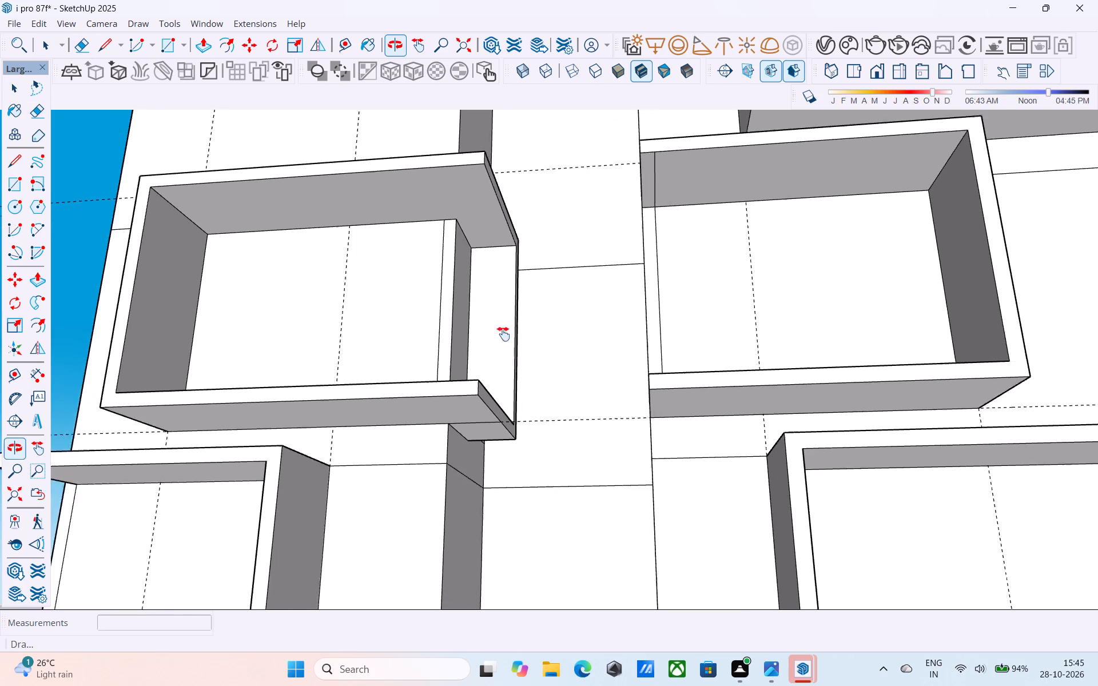
middle_click_drag(503, 334, 580, 335)
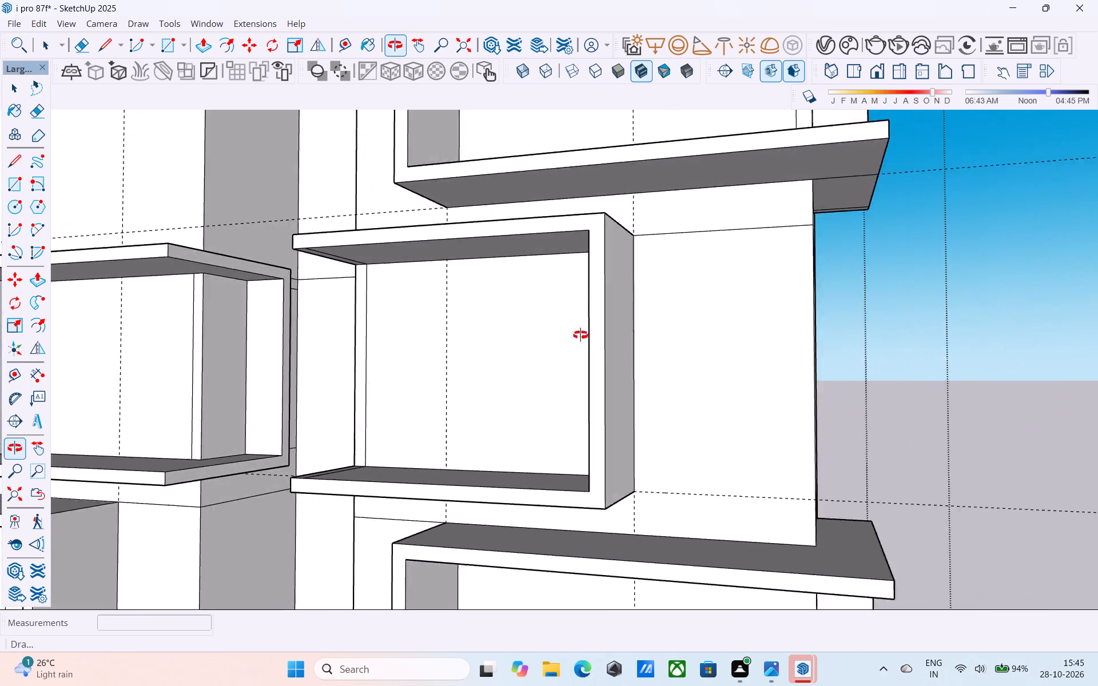
middle_click_drag(580, 335, 385, 386)
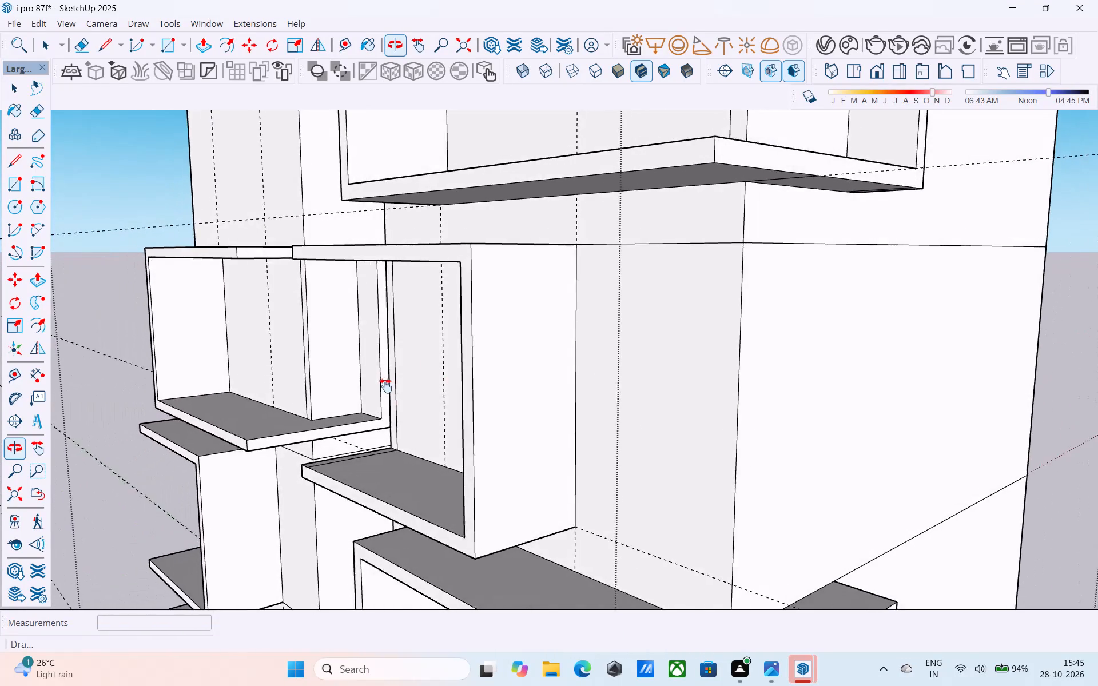
middle_click_drag(385, 386, 452, 341)
scroll(452, 341, "down", 8)
middle_click_drag(450, 336, 585, 340, "shift")
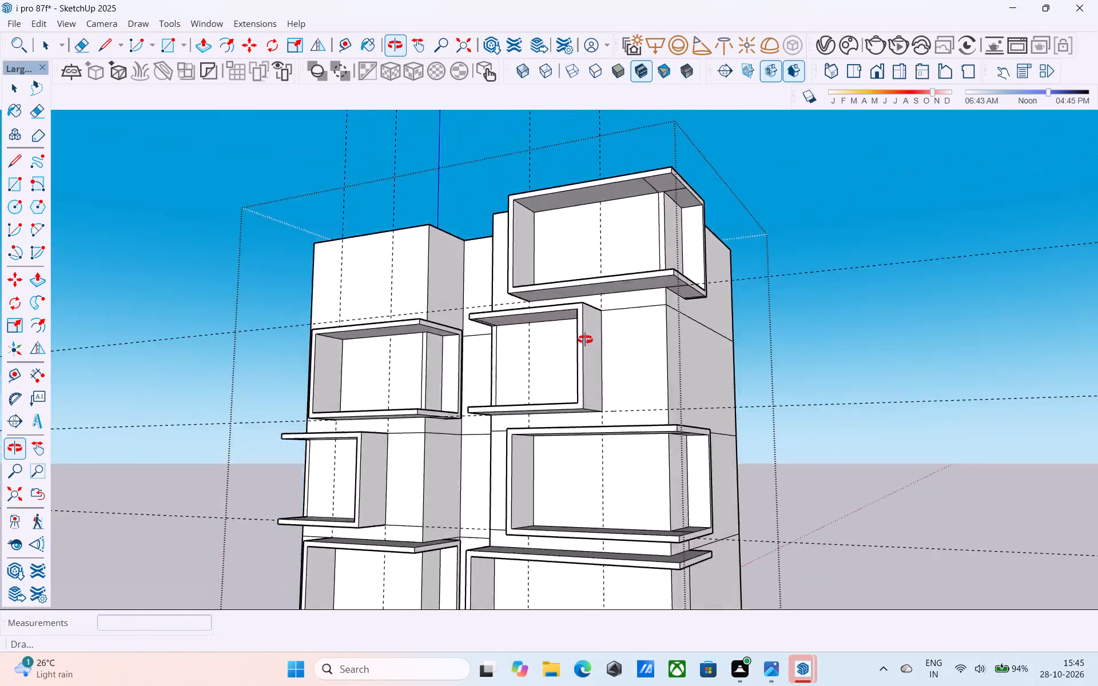
middle_click_drag(585, 340, 608, 406, "shift")
middle_click_drag(453, 386, 749, 340, "shift")
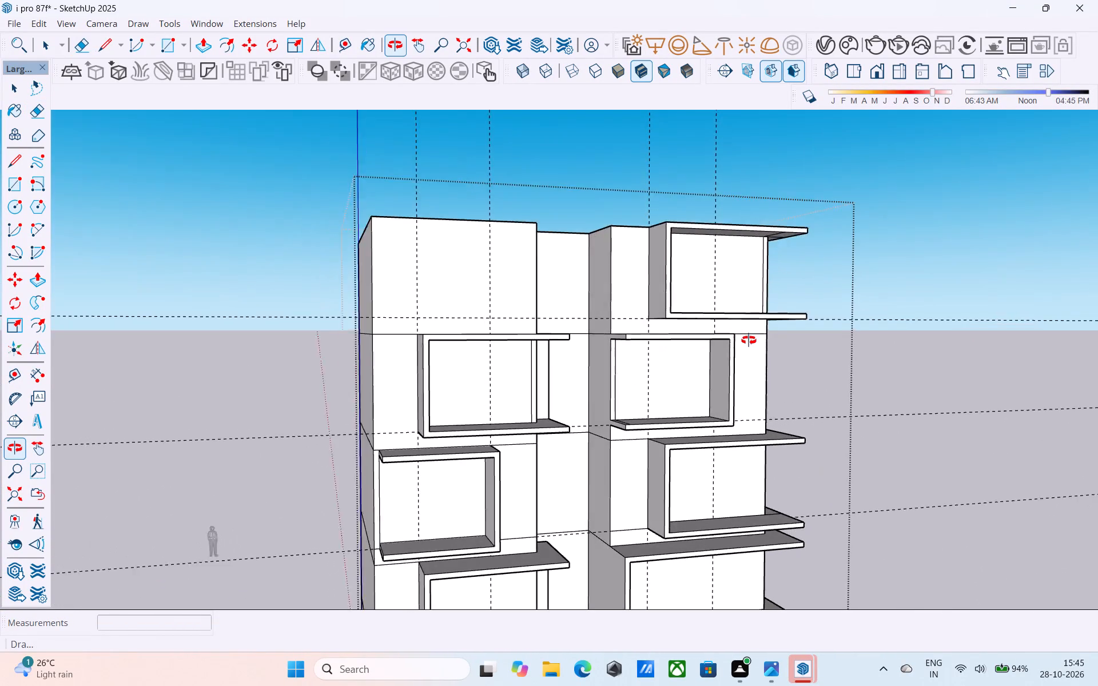
Examine the upper storeys' balcony frames and the blank top-storey front wall from eye level and from above.
middle_click_drag(749, 340, 786, 353, "shift")
scroll(576, 339, "up", 2)
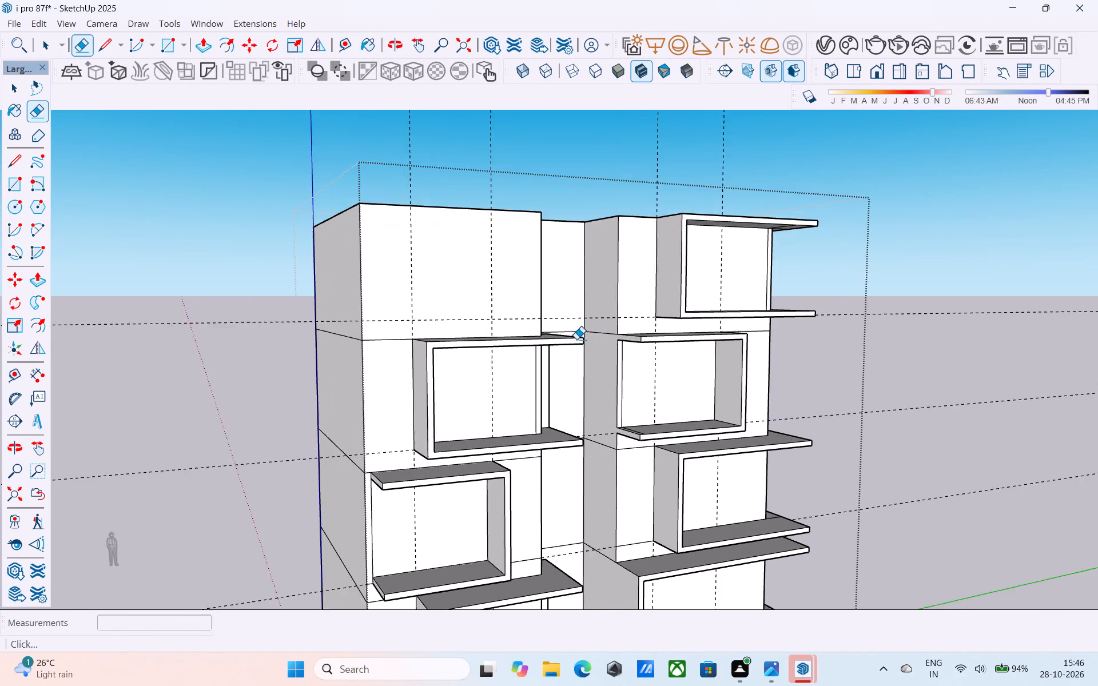
scroll(576, 339, "up", 2)
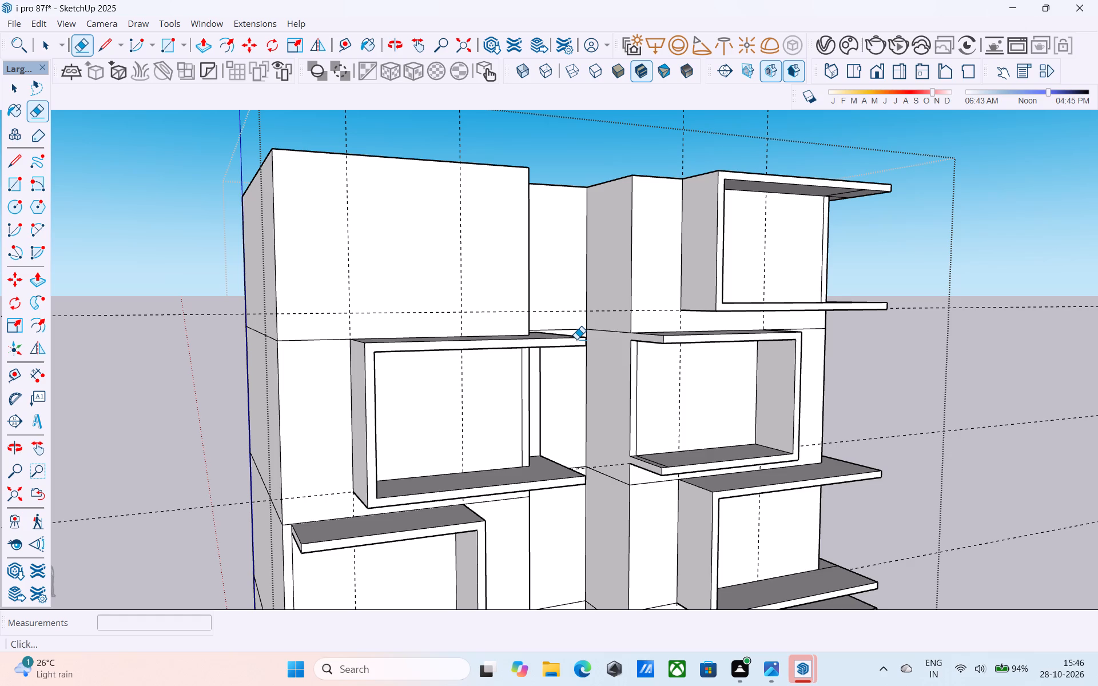
scroll(577, 339, "up", 1)
scroll(579, 334, "down", 5)
middle_click_drag(579, 334, 454, 389)
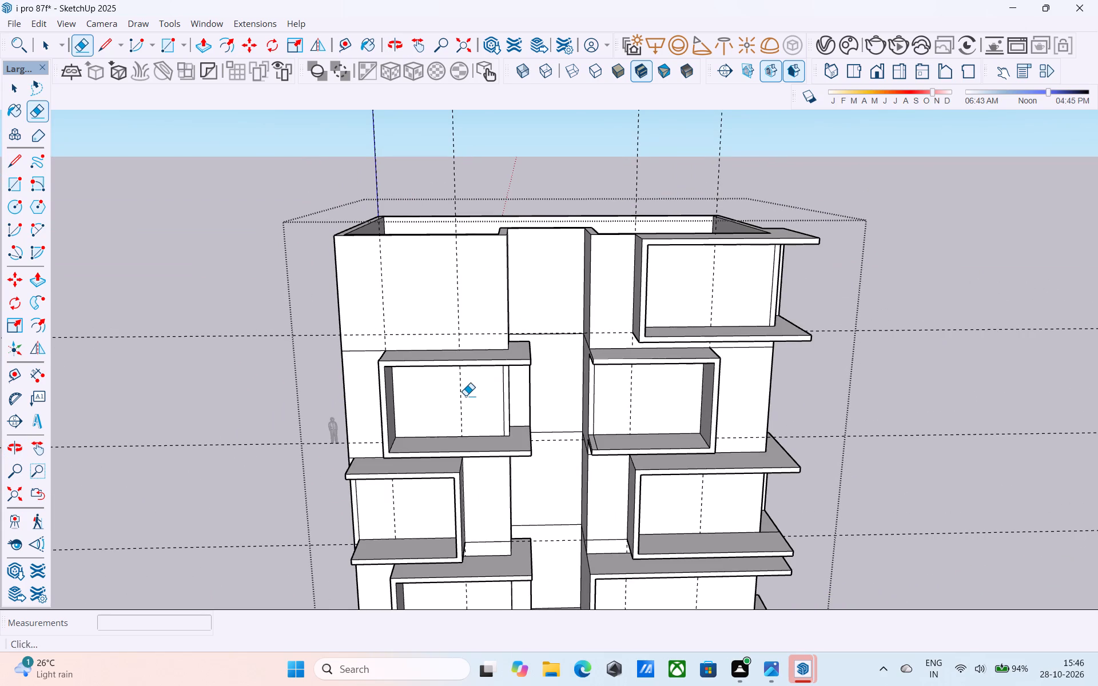
scroll(474, 394, "down", 4)
middle_click_drag(475, 395, 480, 369)
scroll(465, 324, "up", 4)
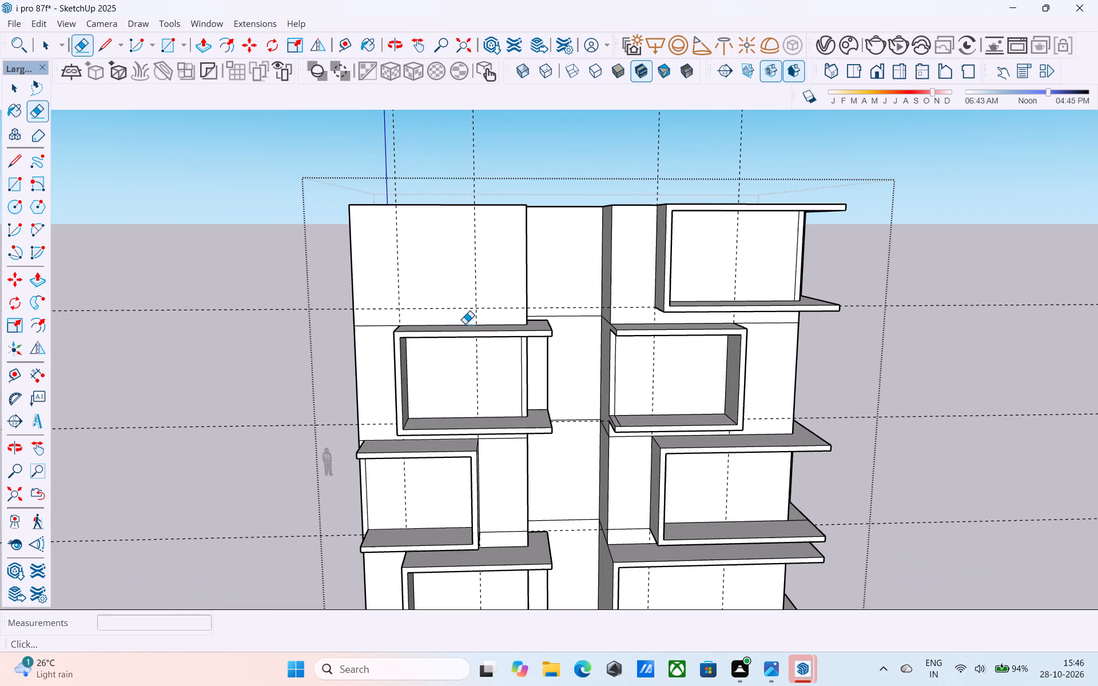
scroll(466, 324, "down", 4)
middle_click_drag(466, 324, 468, 370, "shift")
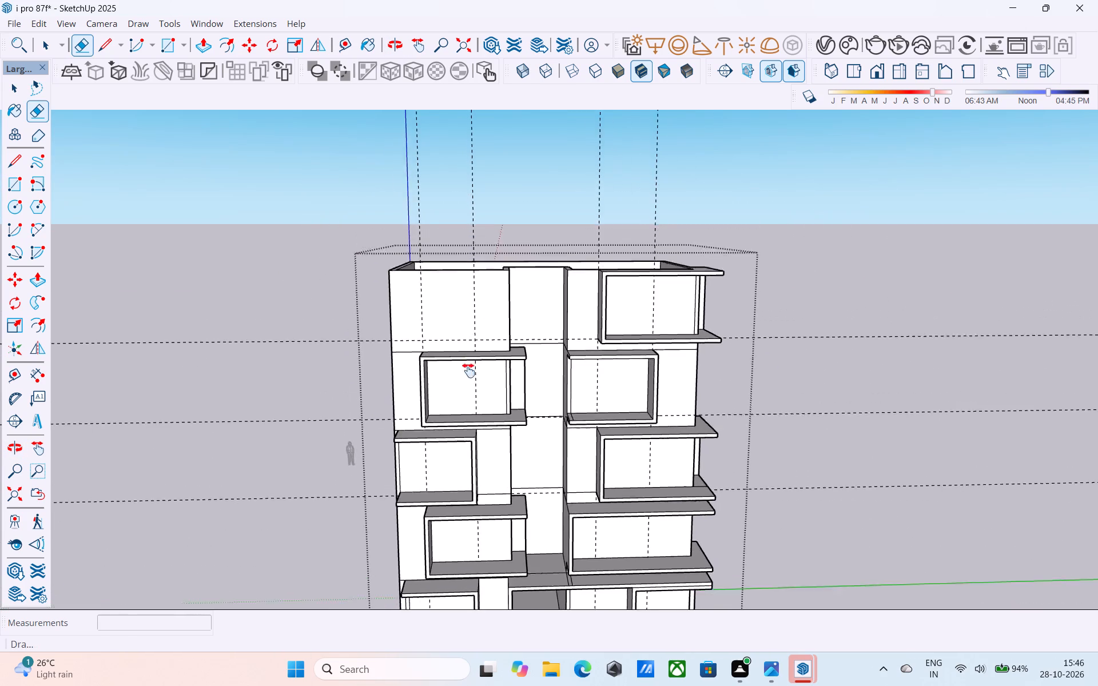
middle_click_drag(468, 370, 473, 432, "shift")
middle_click_drag(474, 423, 546, 426)
scroll(528, 421, "up", 4)
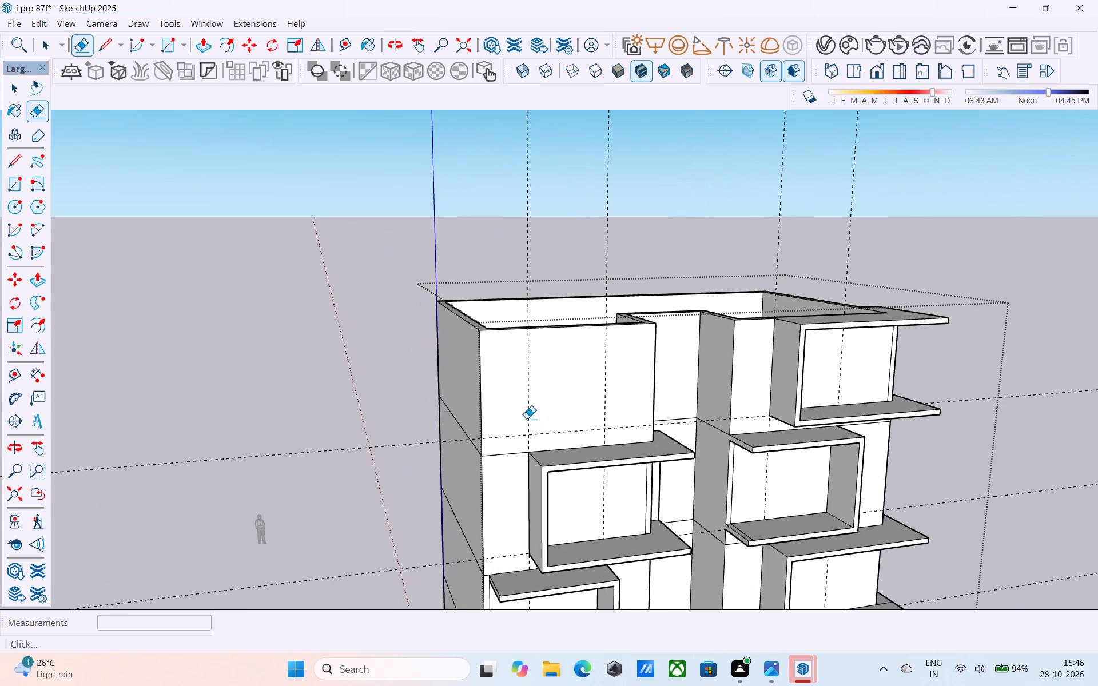
scroll(527, 418, "up", 3)
scroll(527, 418, "down", 4)
middle_click_drag(527, 417, 488, 422, "shift")
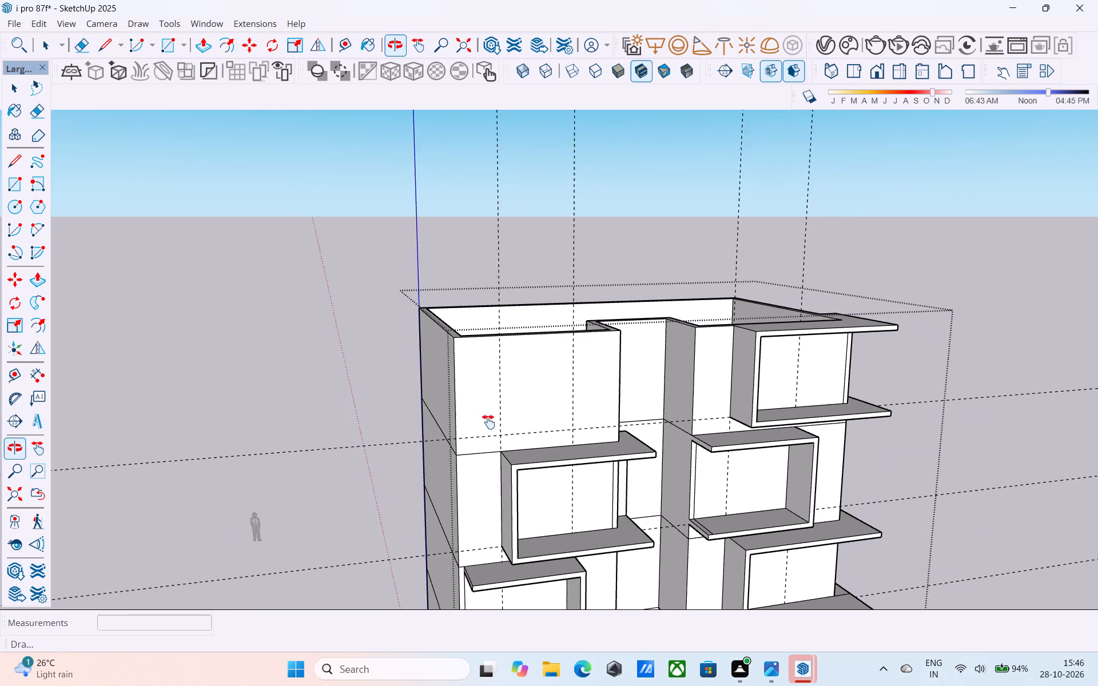
middle_click_drag(488, 422, 490, 424, "shift")
middle_click_drag(464, 427, 482, 427)
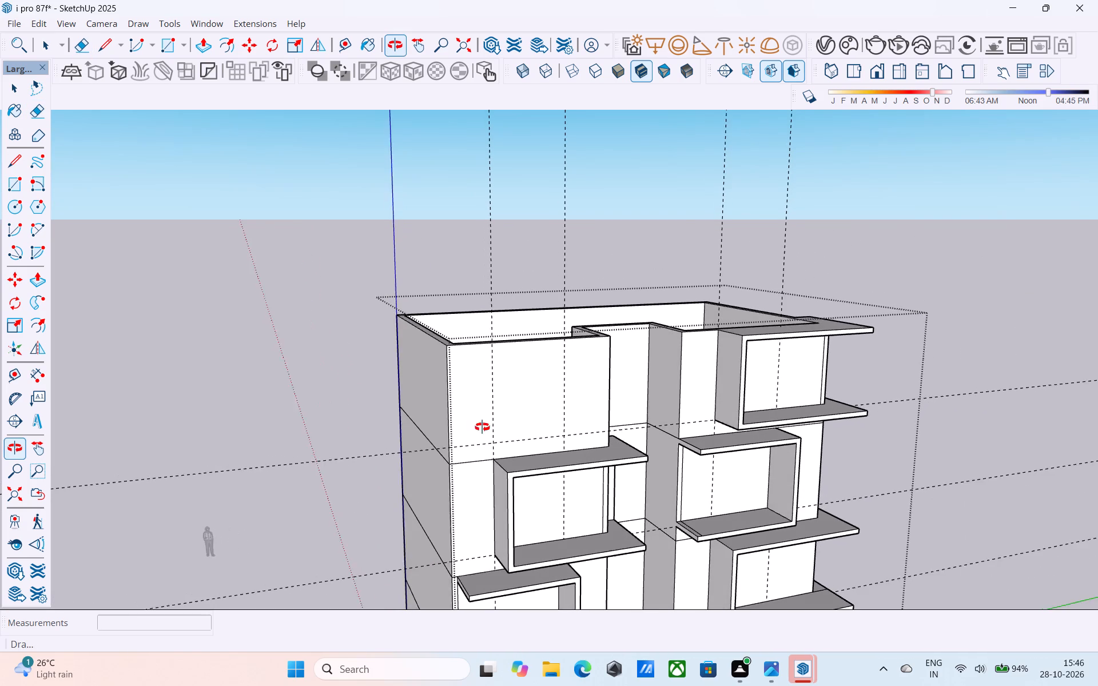
middle_click_drag(482, 427, 483, 428)
Place a vertical guide 2' in from the outer corner edge of the blank top-storey front wall.
scroll(479, 432, "up", 4)
key("space")
key("t")
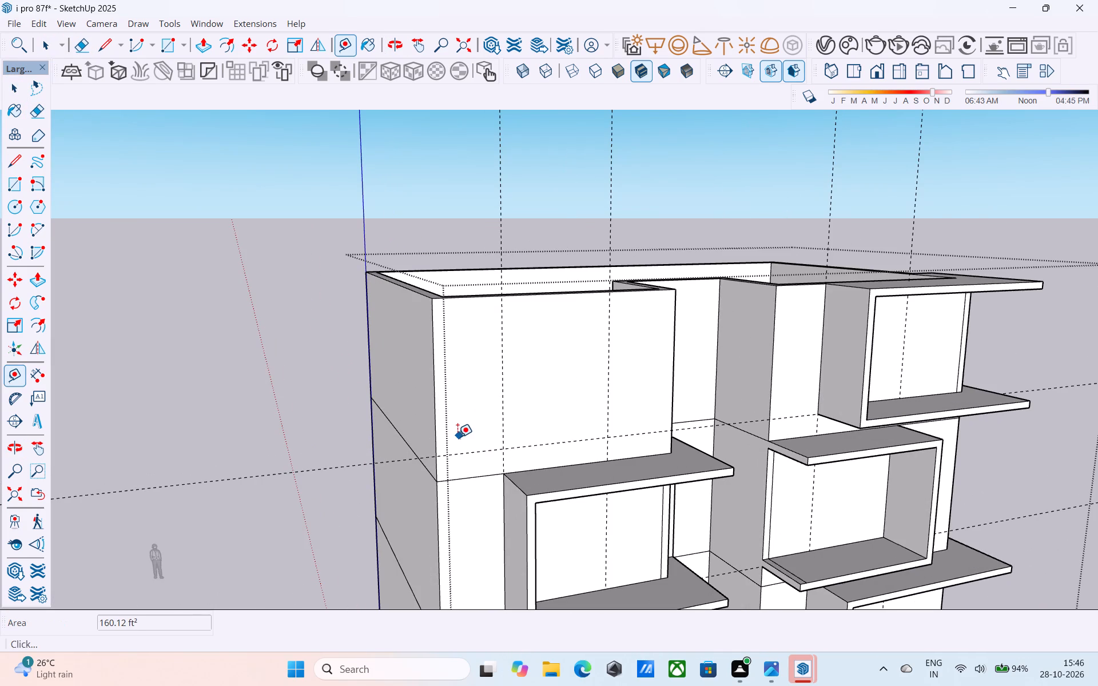
left_click(437, 425)
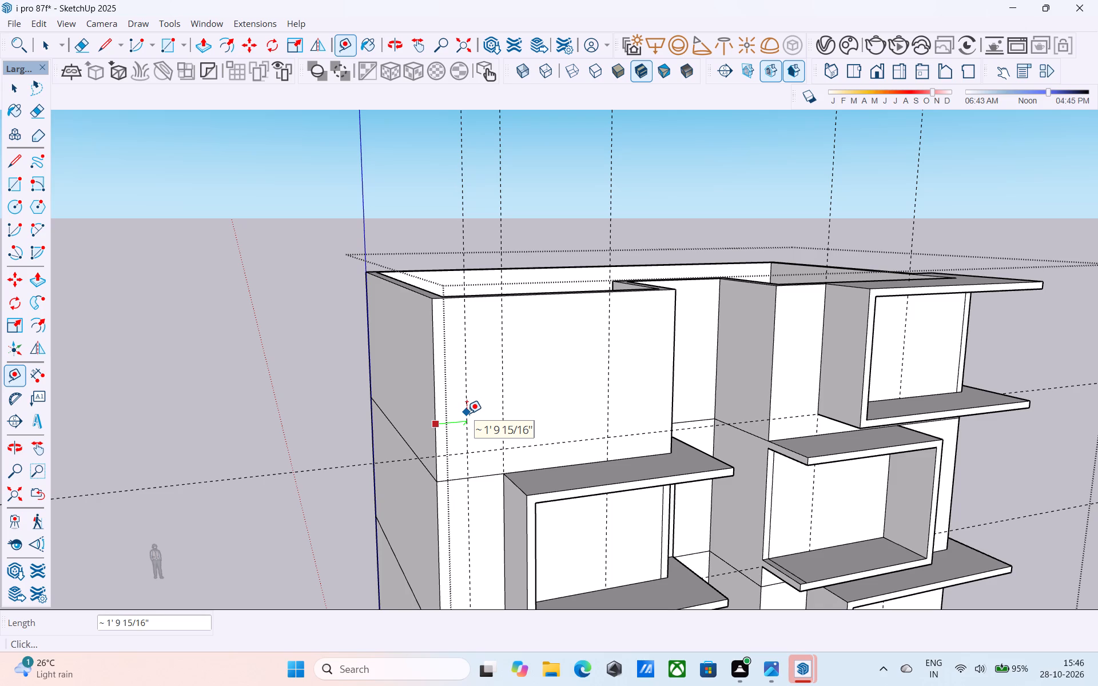
type("2'")
key("Return")
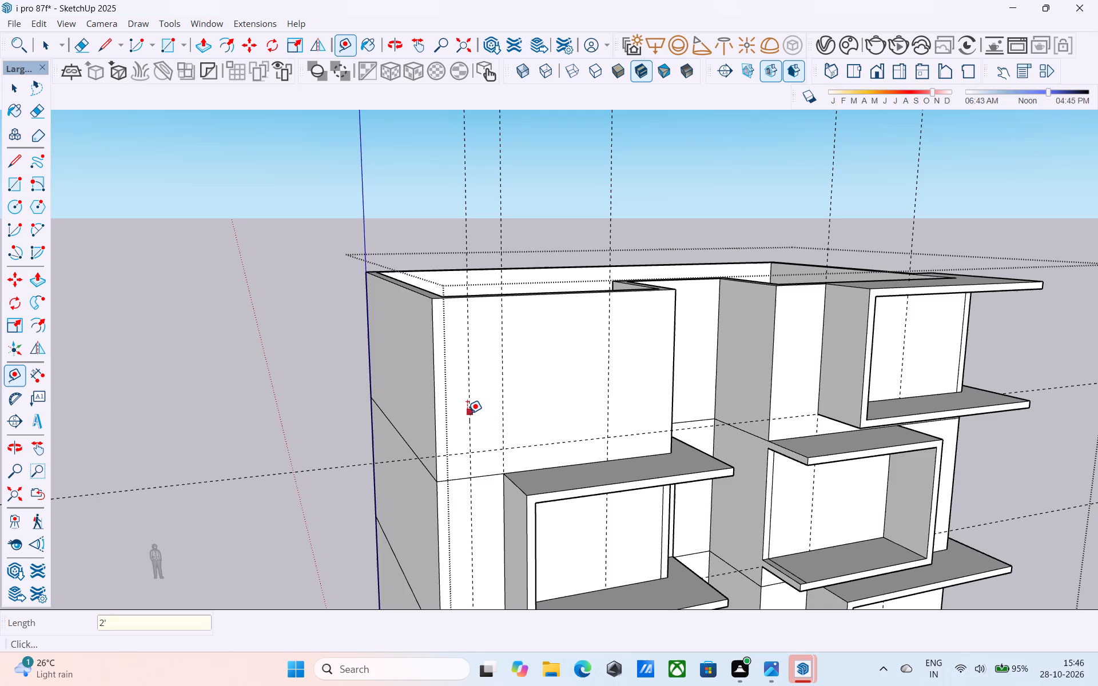
Place a vertical guide 2' in from the blank top-storey wall's edge beside the central recess.
scroll(568, 358, "down", 4)
middle_click_drag(580, 347, 437, 361)
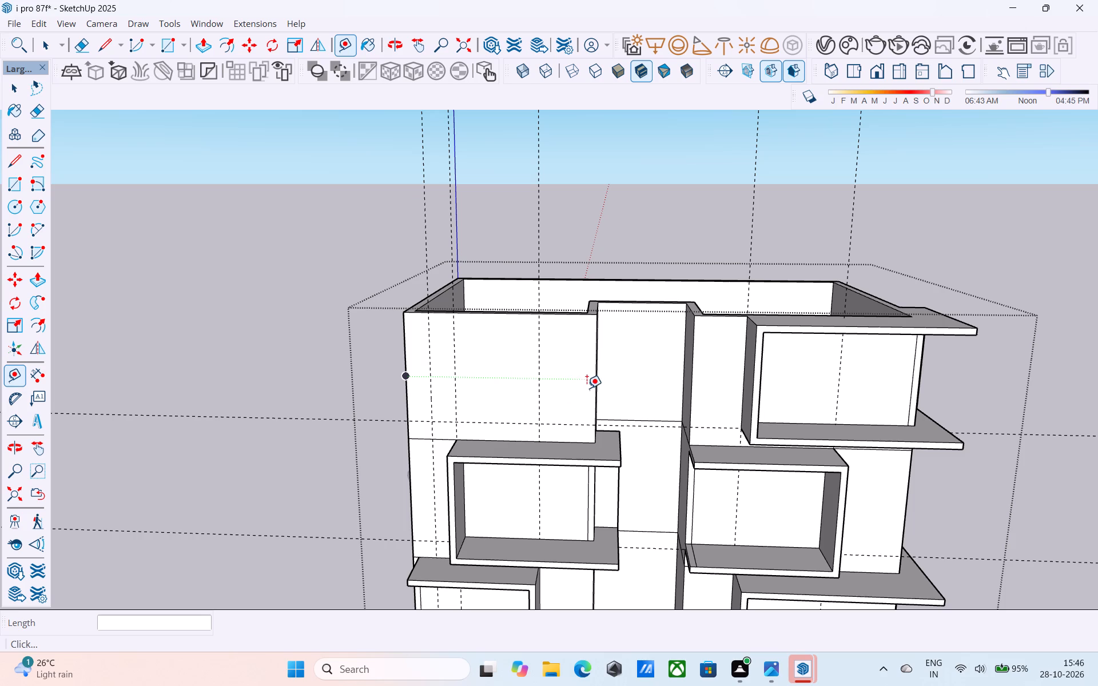
scroll(587, 388, "up", 2)
middle_click_drag(591, 389, 522, 408)
scroll(591, 389, "up", 1)
left_click(554, 408)
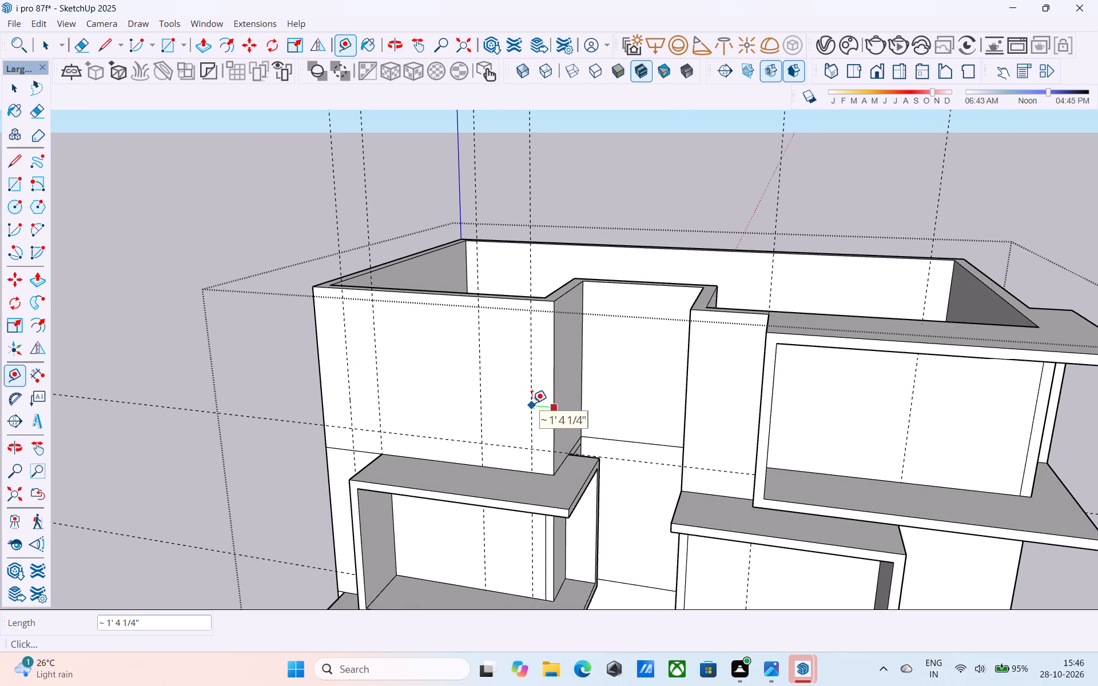
type("2'")
key("Return")
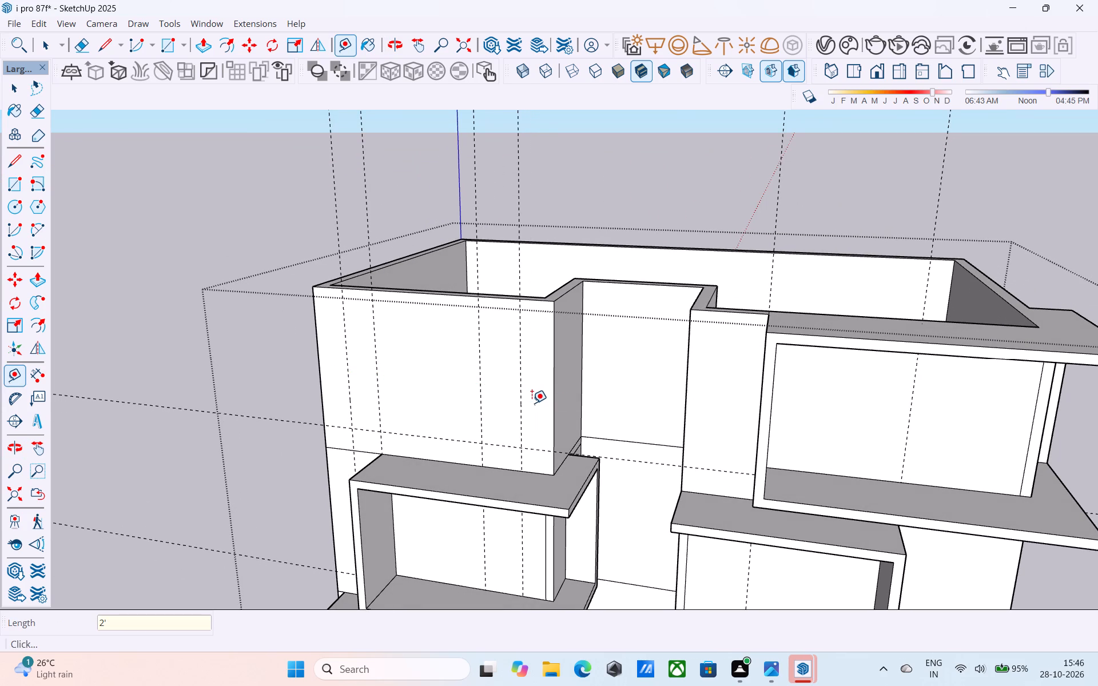
Erase the two old vertical guides lying between the new 2' guides on the blank top-storey wall.
key("e")
left_click_drag(488, 388, 475, 386)
left_click_drag(400, 393, 377, 396)
Draw an 11' 3" by 9' rectangle on the blank top-storey wall between the 2' guides, from the horizontal guide to the wall's top edge.
scroll(401, 410, "down", 3)
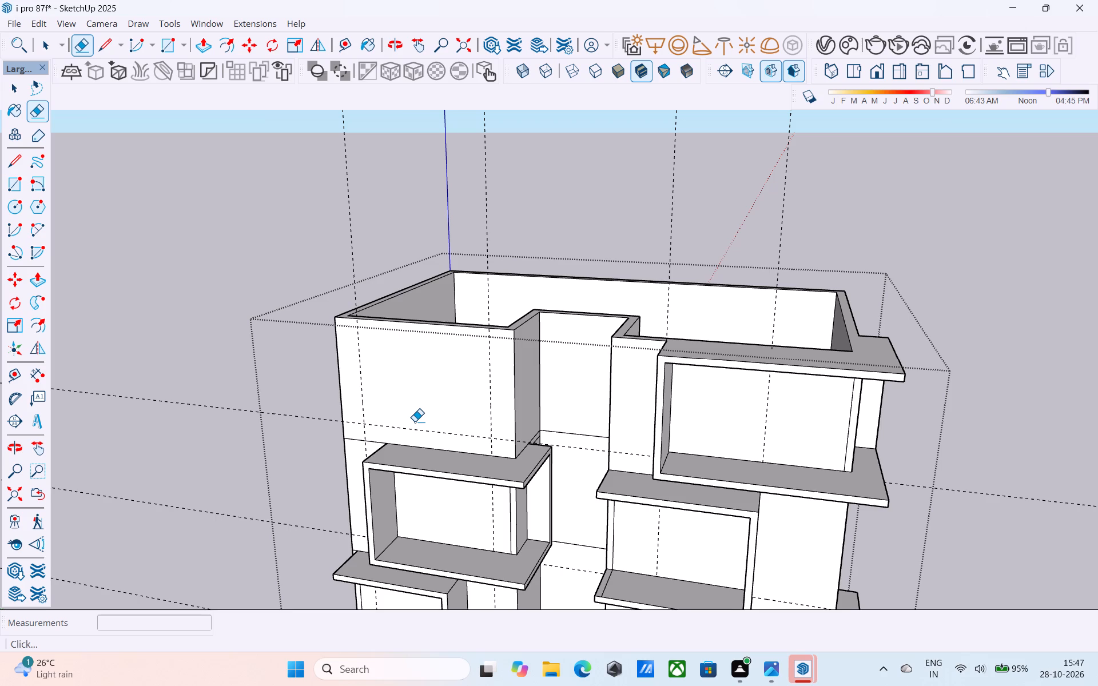
scroll(405, 366, "down", 6)
middle_click_drag(411, 372, 583, 331)
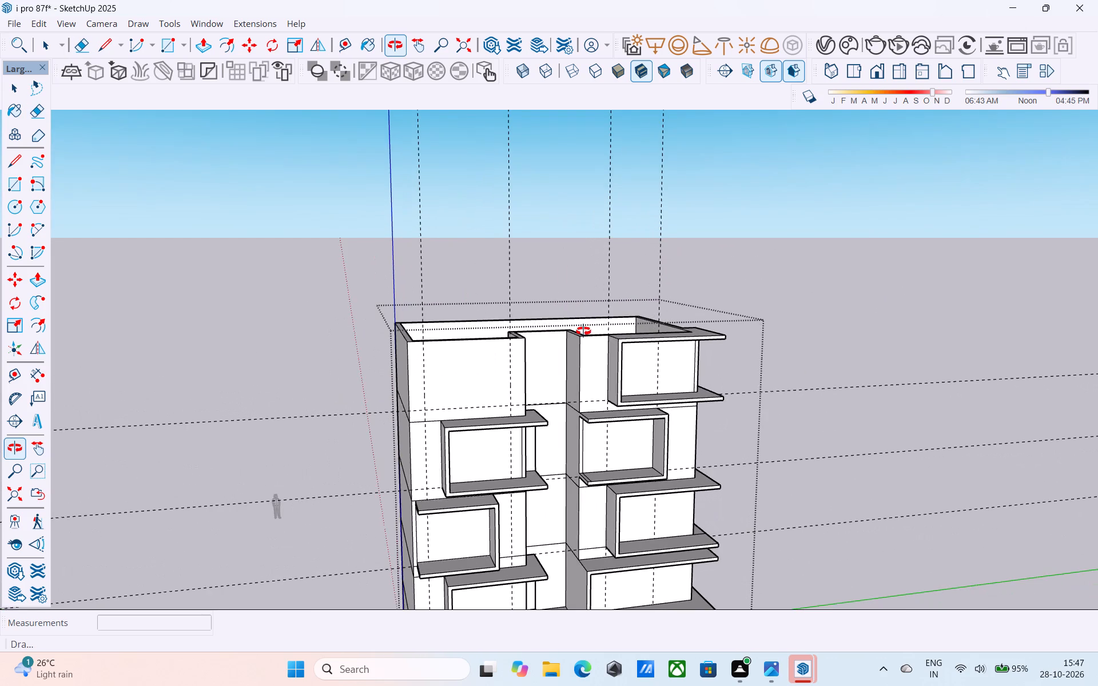
middle_click_drag(583, 331, 588, 325)
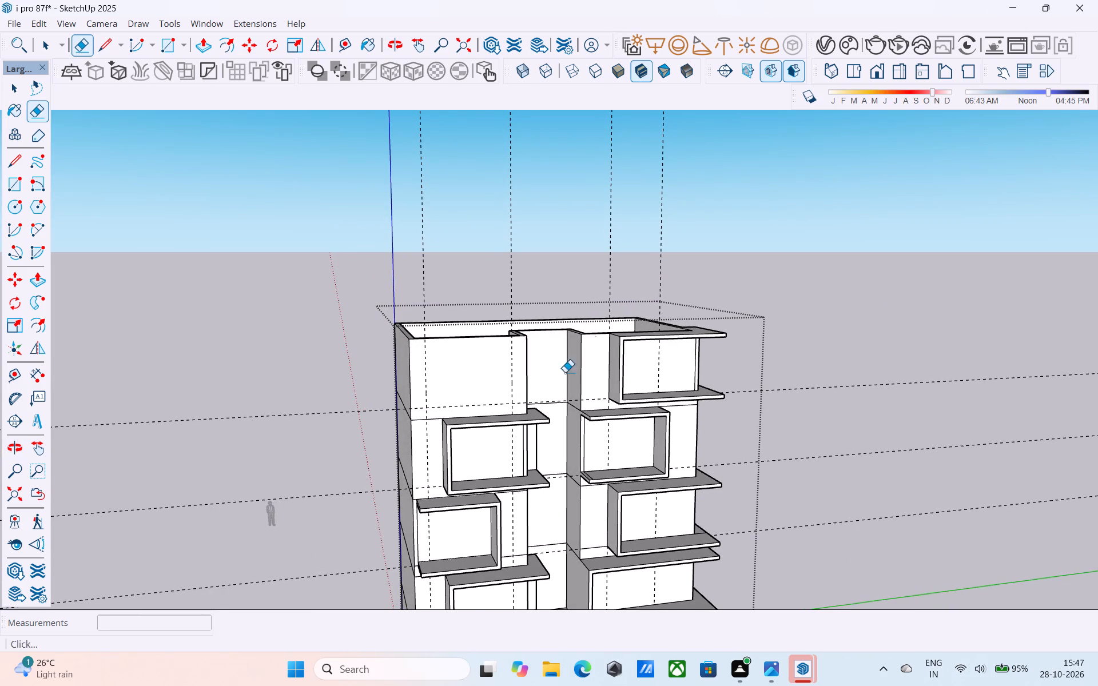
middle_click_drag(552, 394, 539, 384)
scroll(415, 415, "up", 5)
key("r")
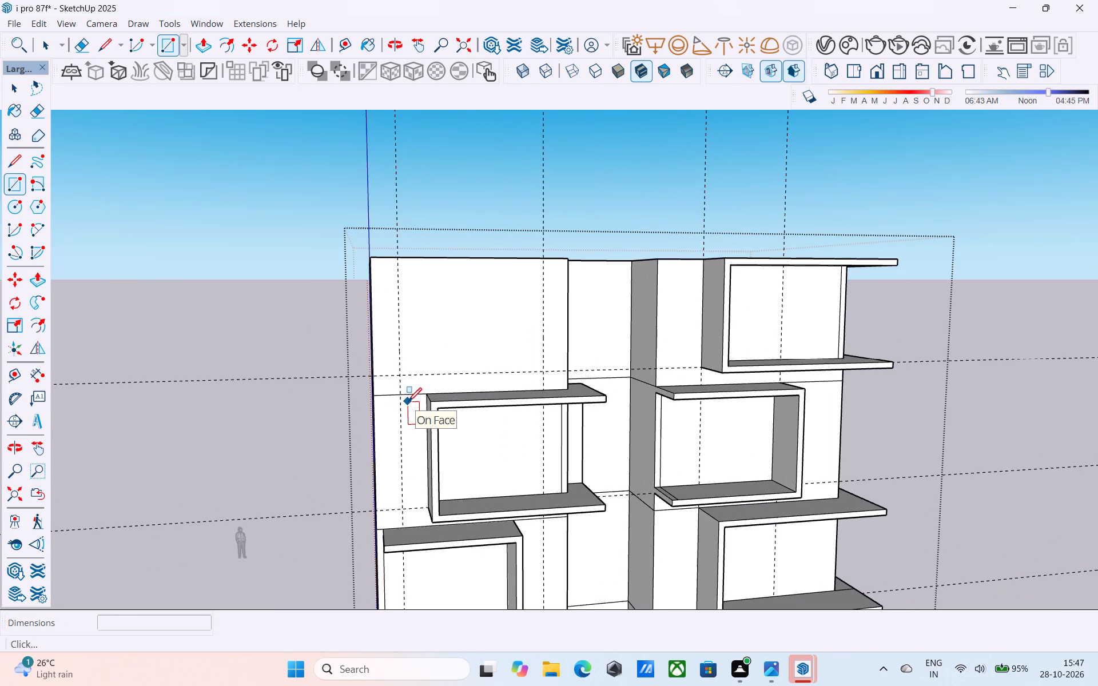
scroll(408, 402, "down", 2)
middle_click_drag(408, 402, 401, 433)
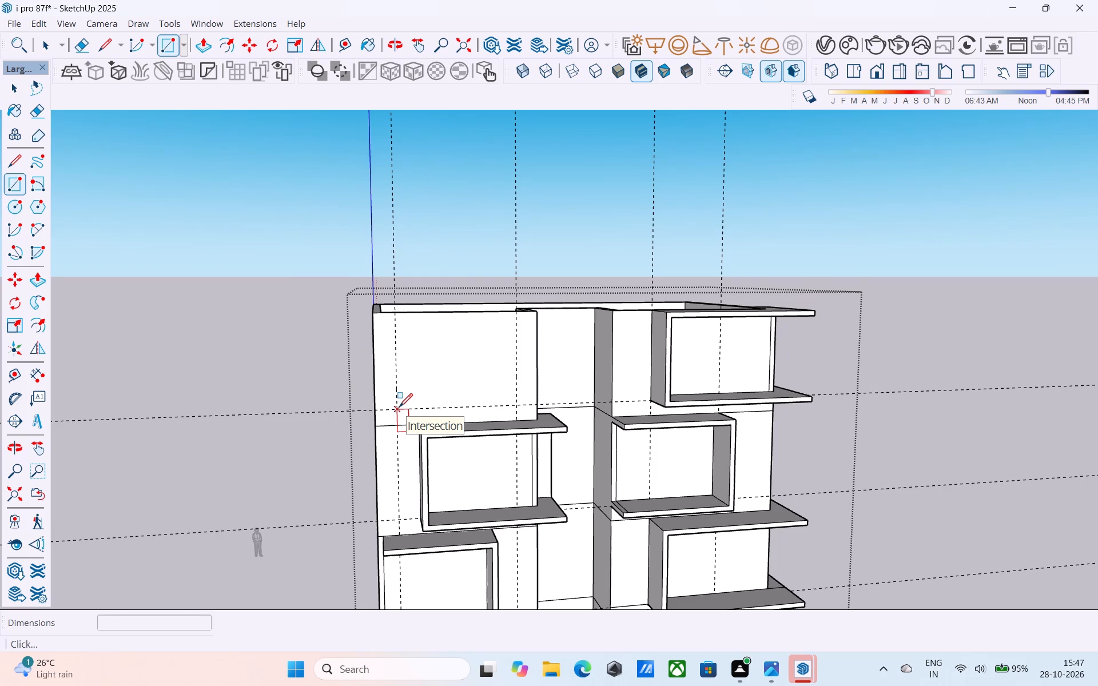
left_click(399, 408)
scroll(515, 325, "up", 6)
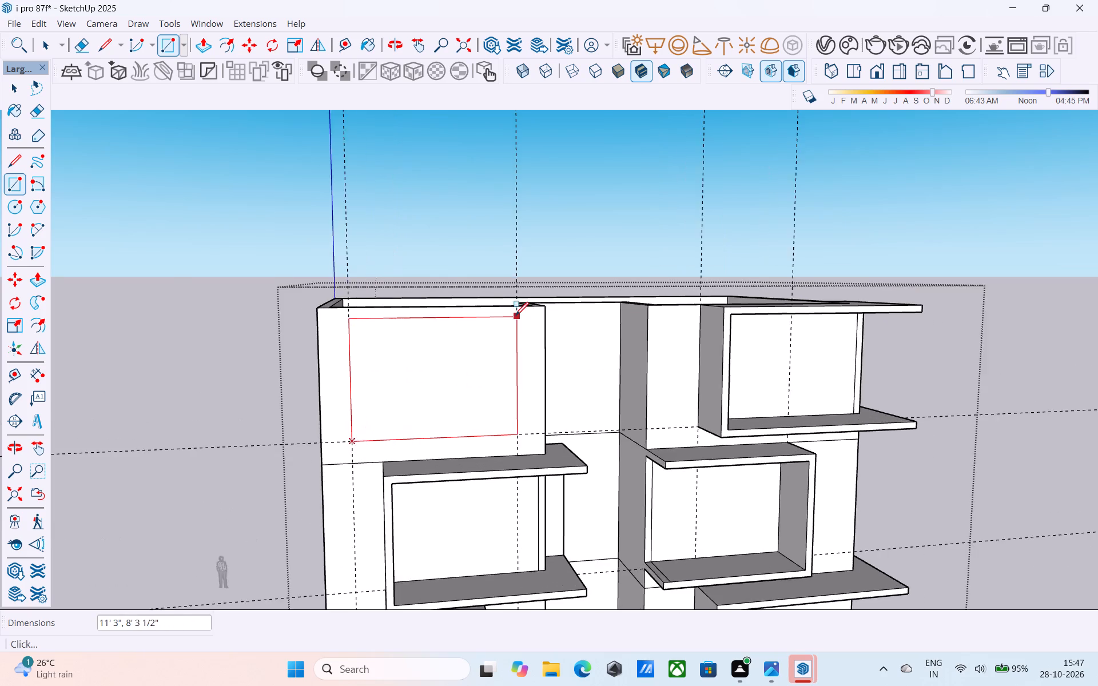
scroll(515, 317, "up", 7)
left_click(518, 289)
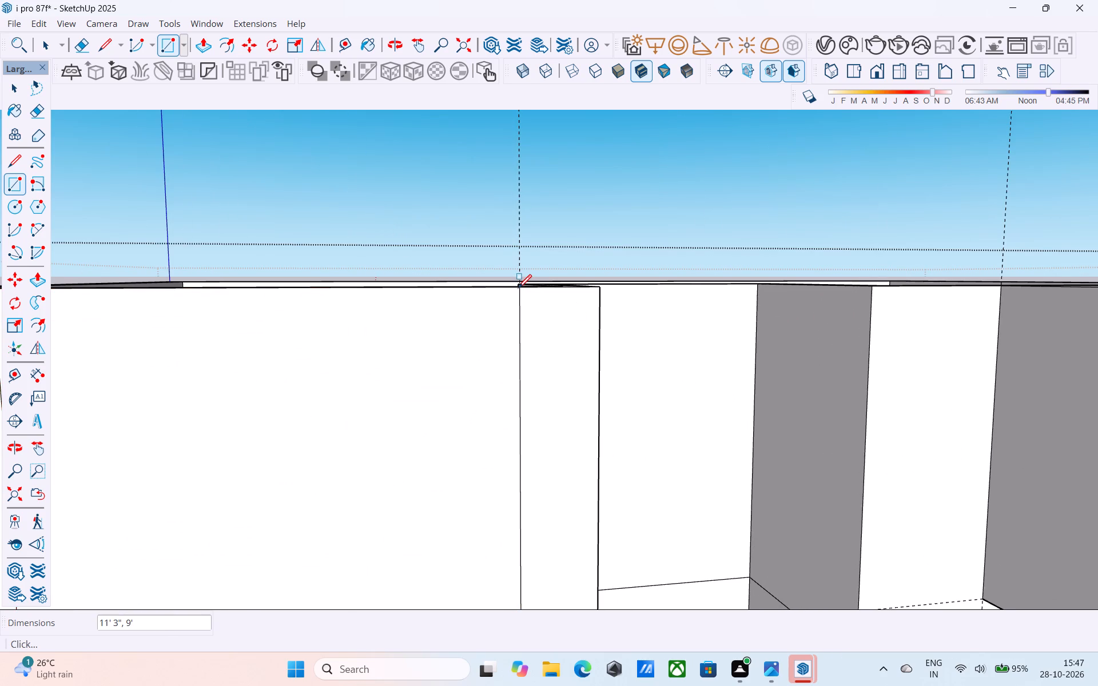
Offset the new top-storey wall rectangle inward by 6" to form a frame outline.
middle_click_drag(518, 289, 560, 507)
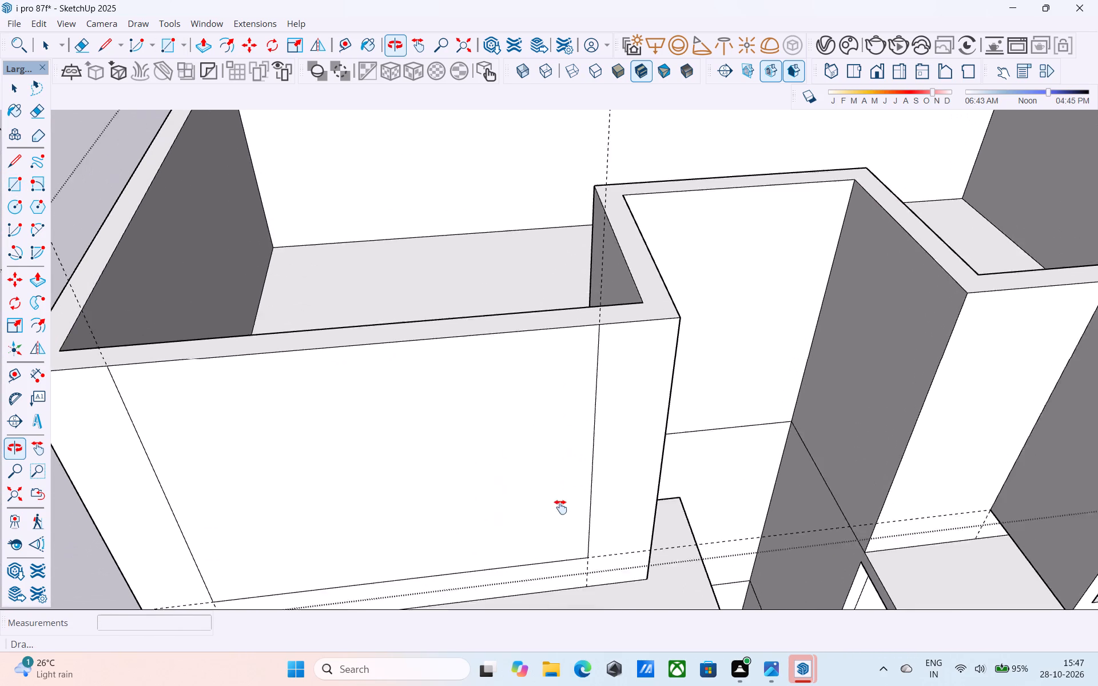
middle_click_drag(560, 507, 571, 403)
key("space")
left_click(540, 429)
key("f")
left_click(538, 431)
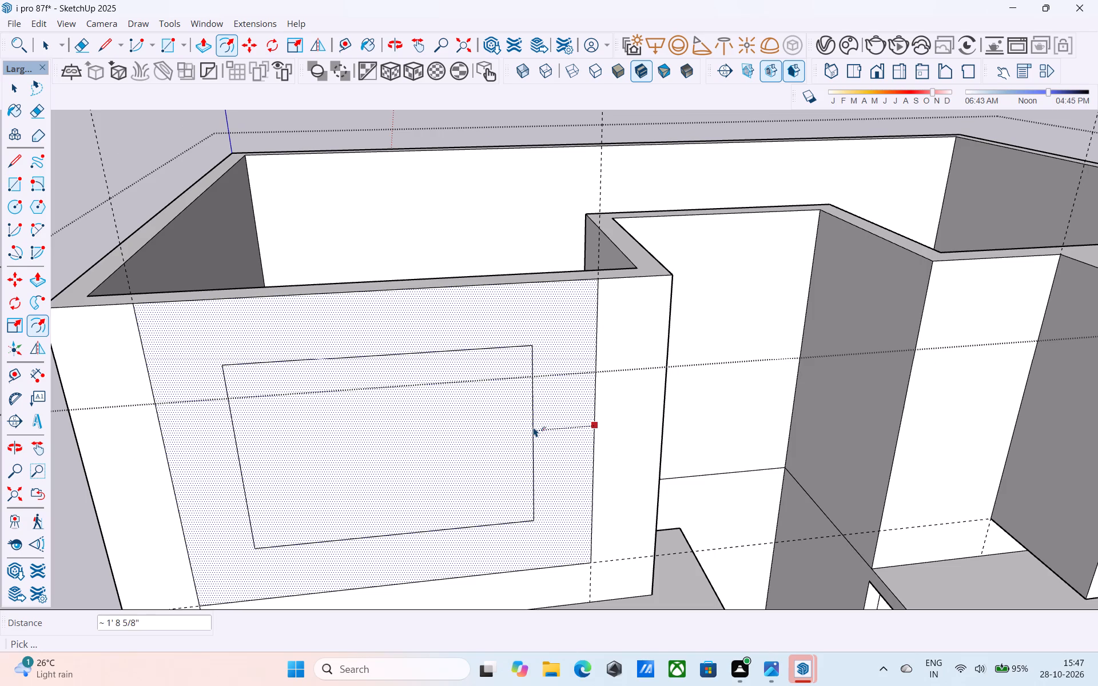
type("6\"")
key("Return")
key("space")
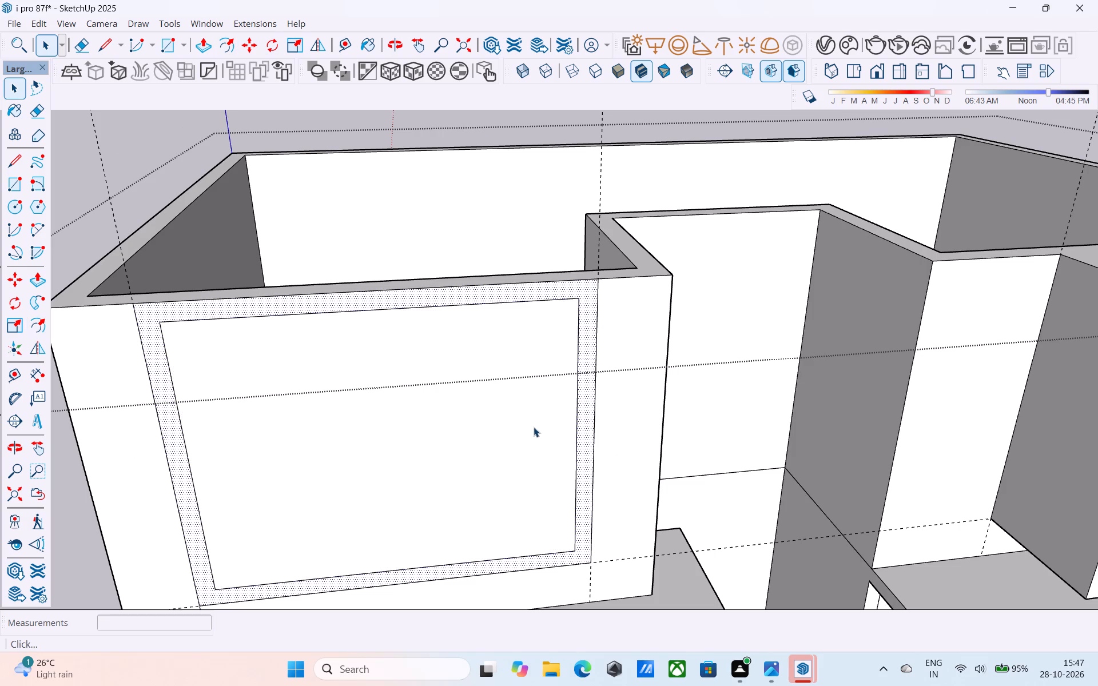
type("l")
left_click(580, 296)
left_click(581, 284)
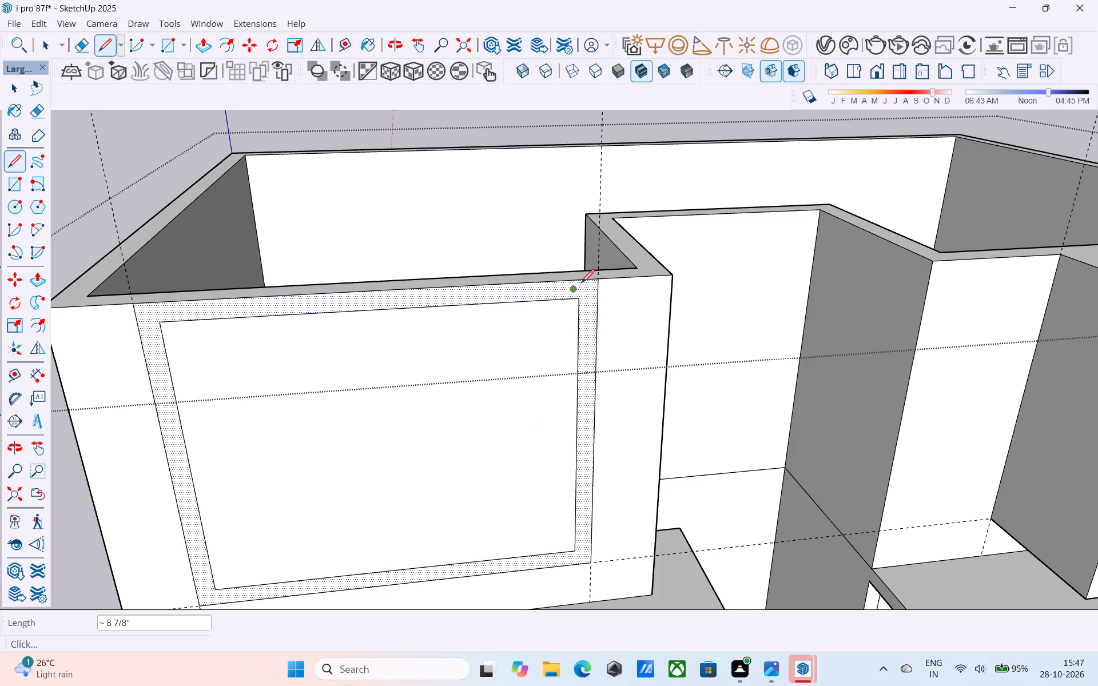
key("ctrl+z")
Draw 6" vertical lines from both upper corners of the inner rectangle up to the wall's top edge.
key("space")
key("l")
scroll(575, 317, "up", 3)
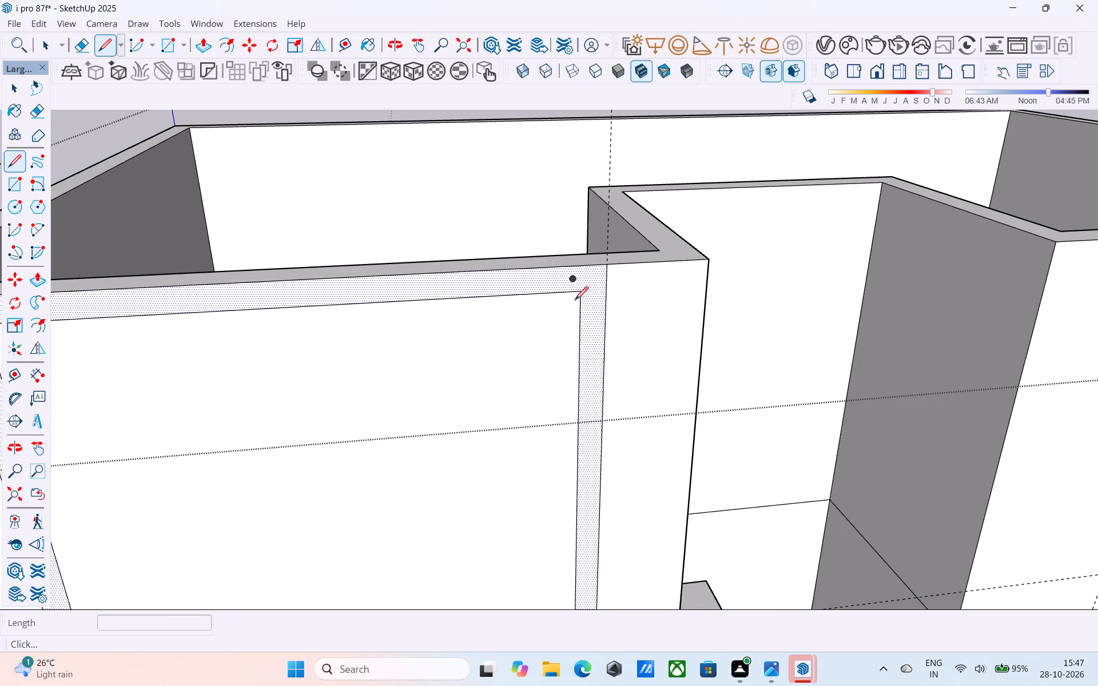
left_click(578, 296)
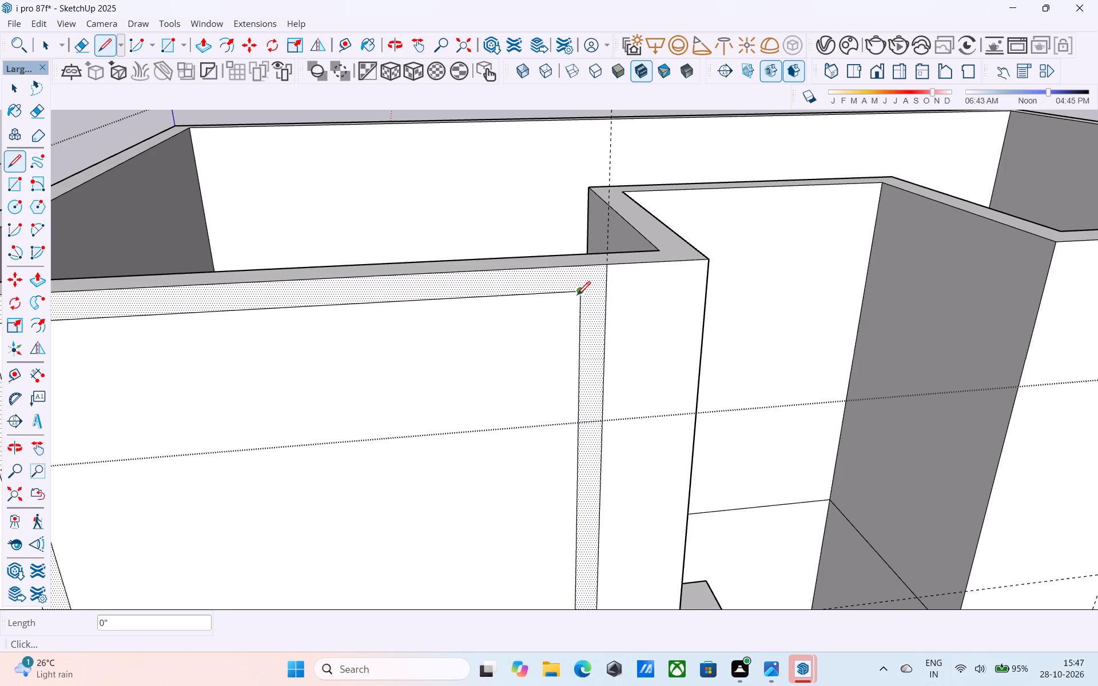
scroll(576, 296, "down", 4)
middle_click(576, 296)
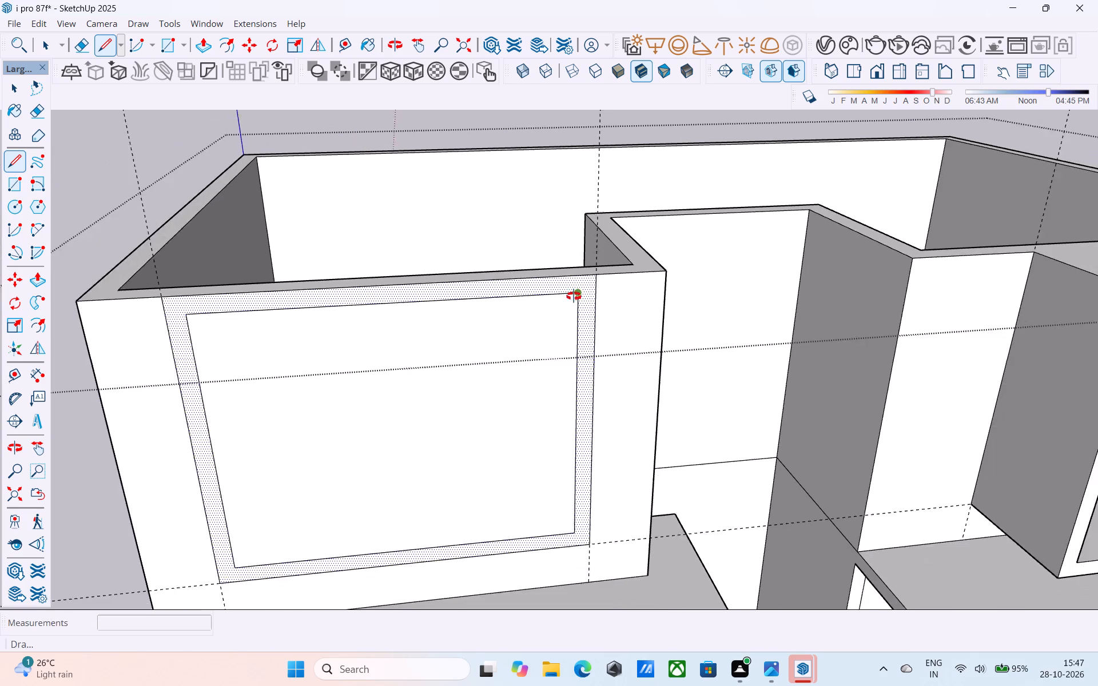
scroll(579, 289, "up", 8)
left_click(570, 296)
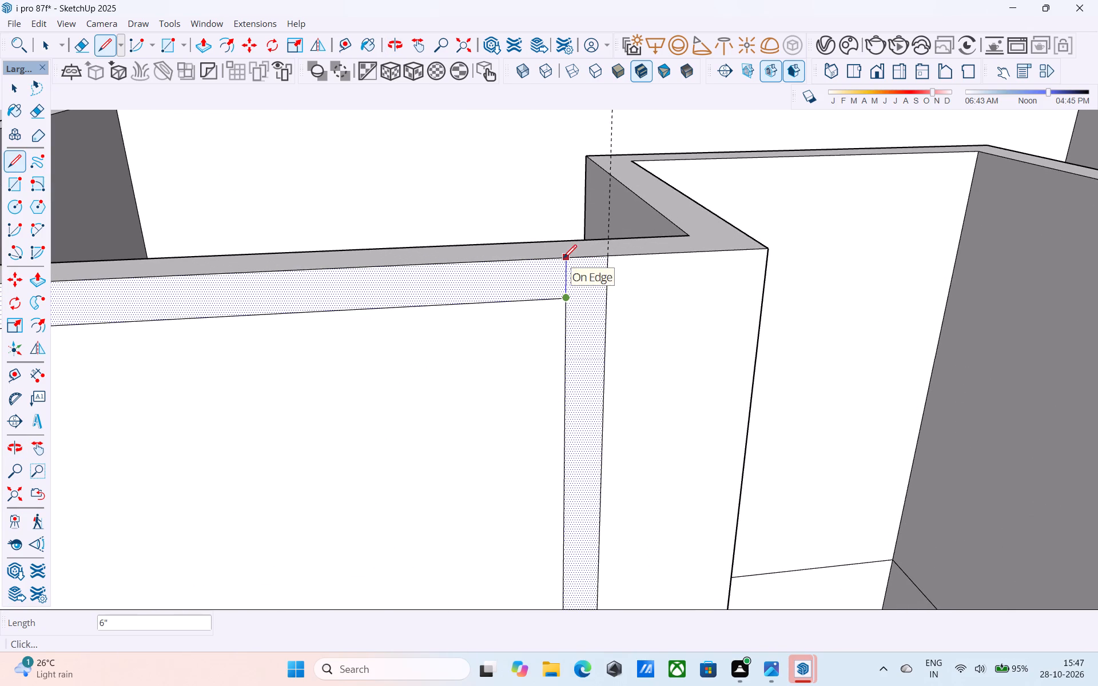
left_click(563, 260)
scroll(646, 270, "down", 8)
middle_click_drag(652, 270, 737, 252, "shift")
scroll(291, 282, "up", 5)
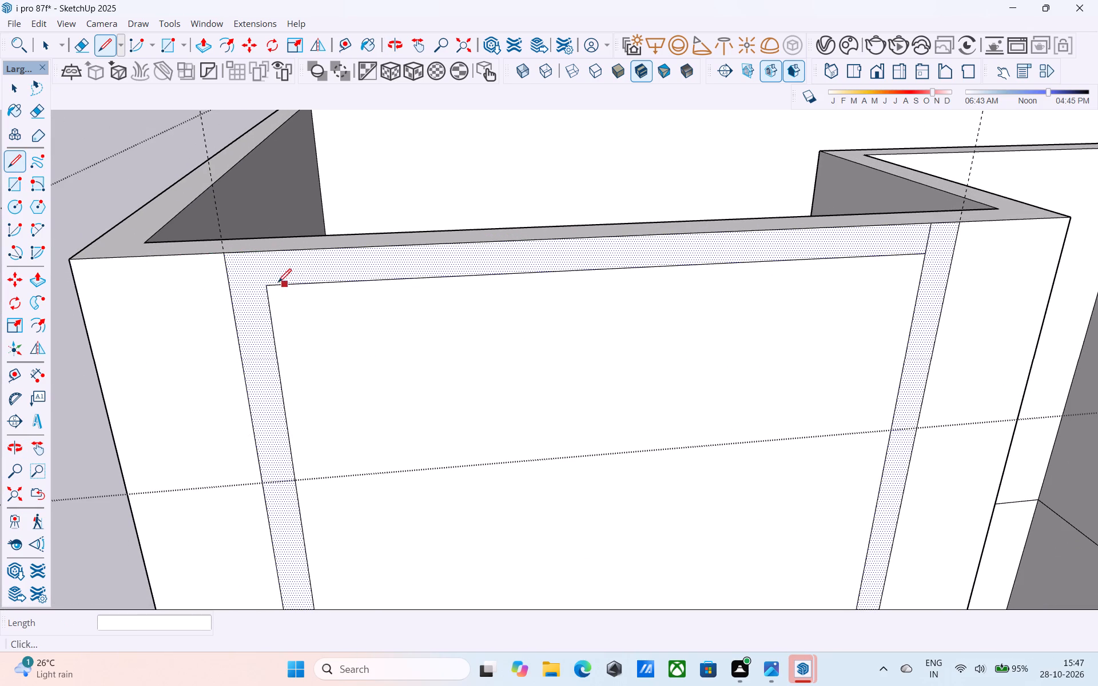
left_click(269, 284)
left_click(265, 256)
Erase the inner rectangle's upper horizontal line to leave a U-shaped frame open at the wall's top edge.
scroll(266, 256, "down", 3)
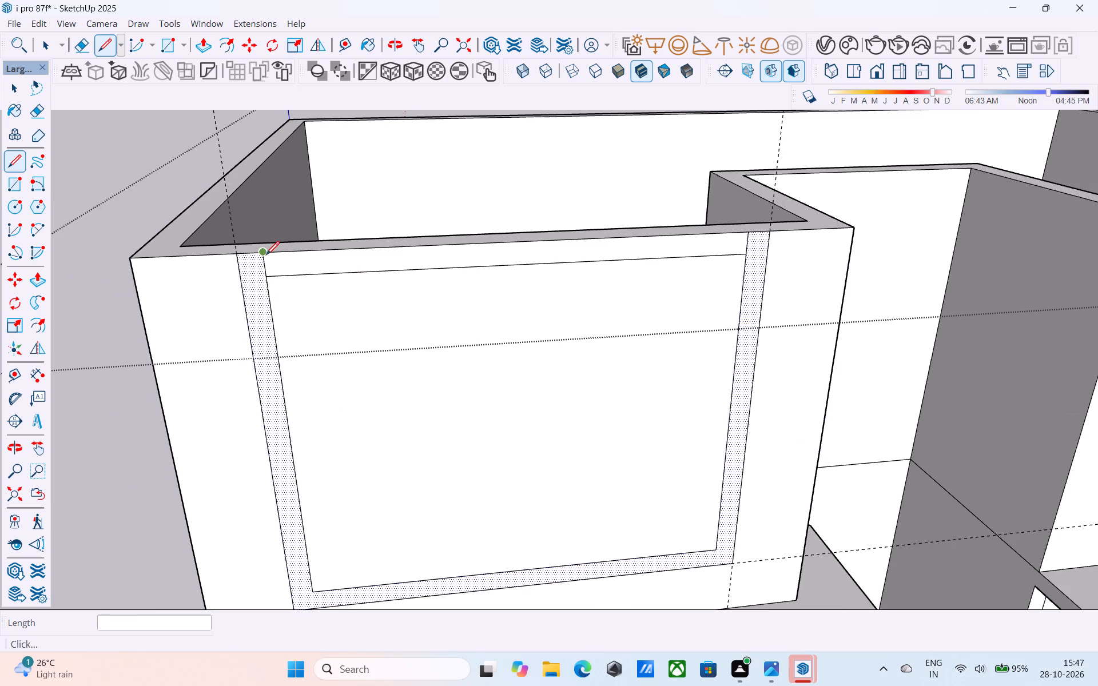
scroll(266, 256, "down", 5)
middle_click_drag(335, 301, 343, 339, "shift")
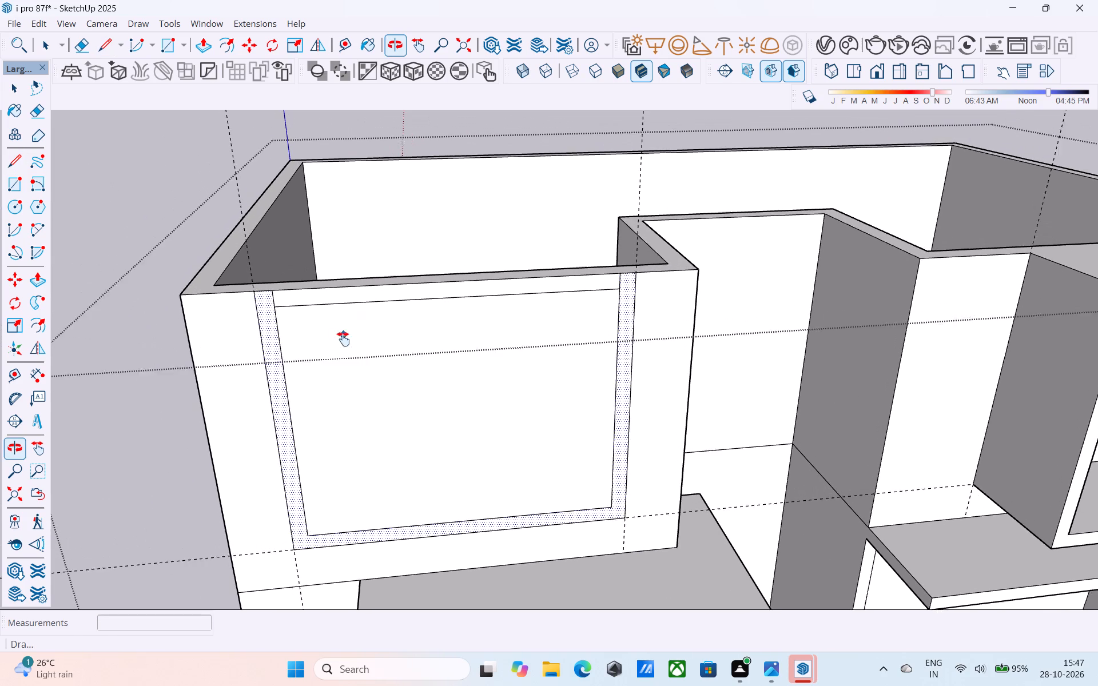
middle_click_drag(343, 339, 346, 352, "shift")
key("e")
left_click(369, 317)
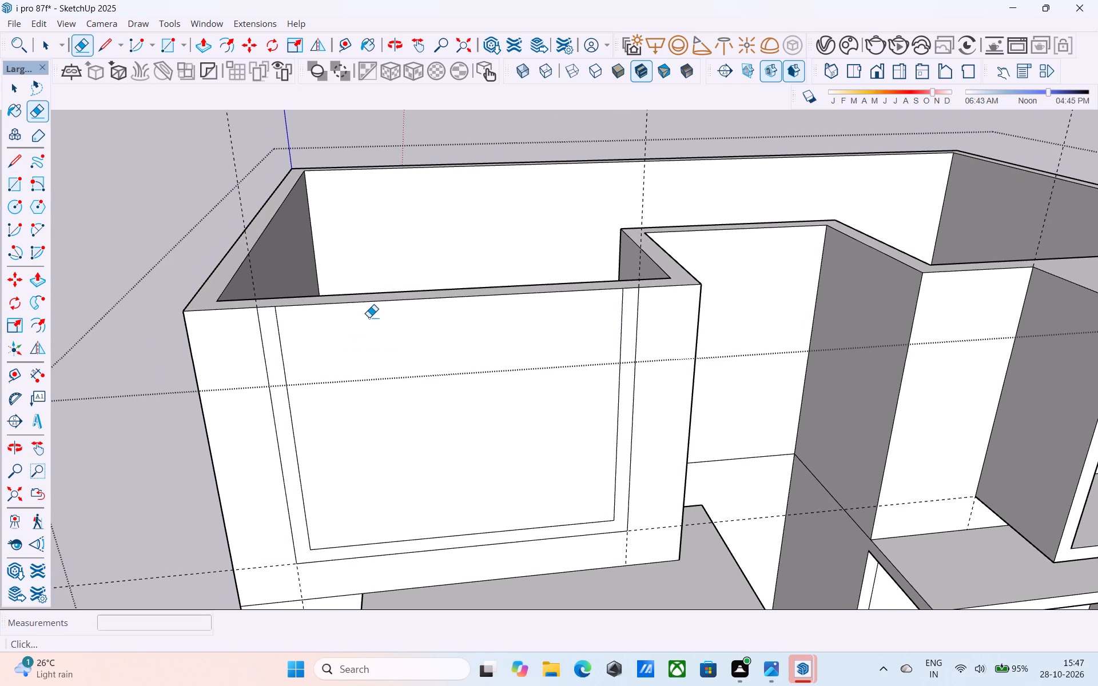
key("space")
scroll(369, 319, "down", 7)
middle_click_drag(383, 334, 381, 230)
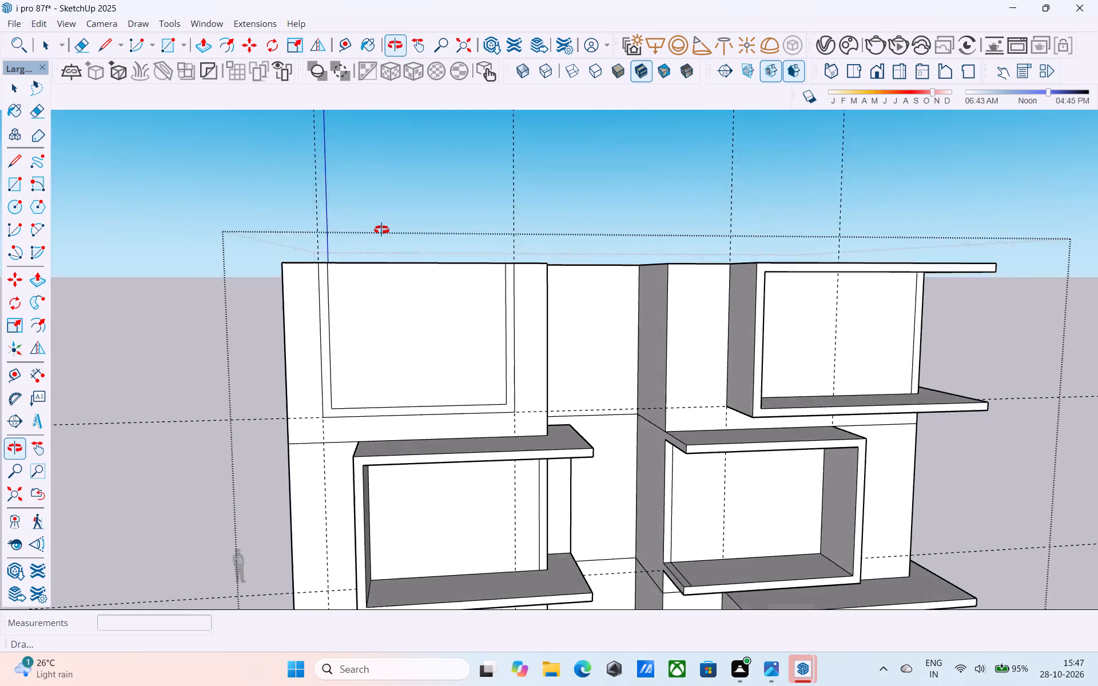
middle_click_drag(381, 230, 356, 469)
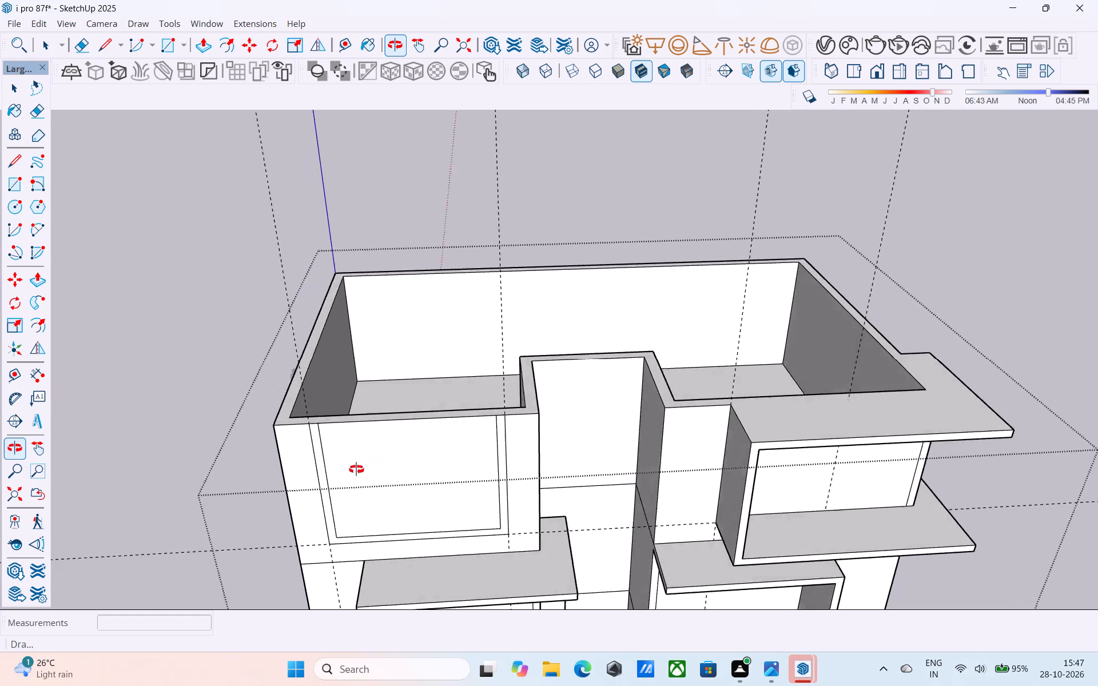
Close the open top storey with a 21' 9" by 13' 9" rectangle between inner wall corners, and erase its extra dividing edge.
middle_click_drag(356, 469, 349, 477)
key("r")
scroll(349, 276, "up", 2)
left_click(351, 269)
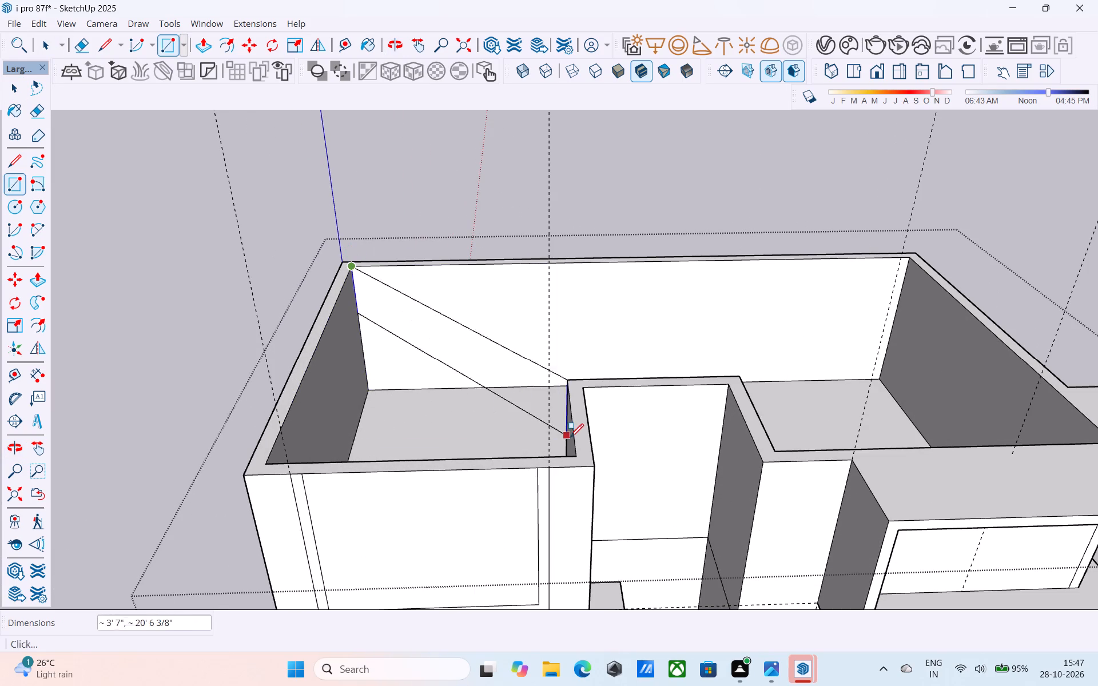
left_click(574, 456)
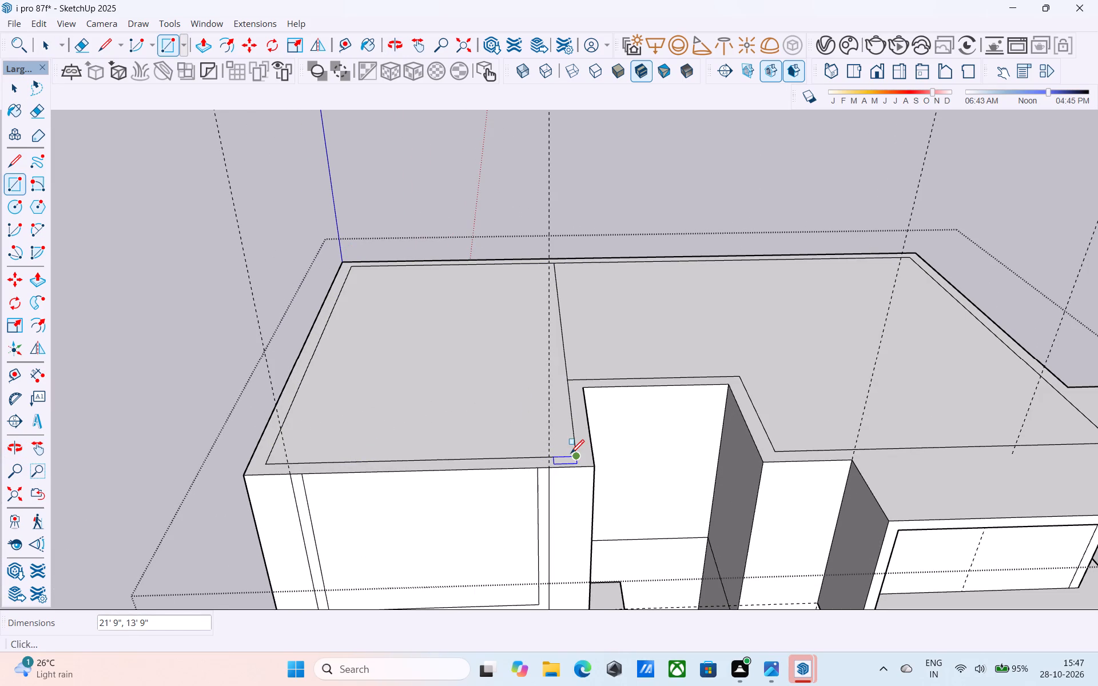
key("e")
left_click_drag(579, 343, 558, 338)
Reverse the new roof face inside the top storey's walls.
key("space")
left_click(477, 353)
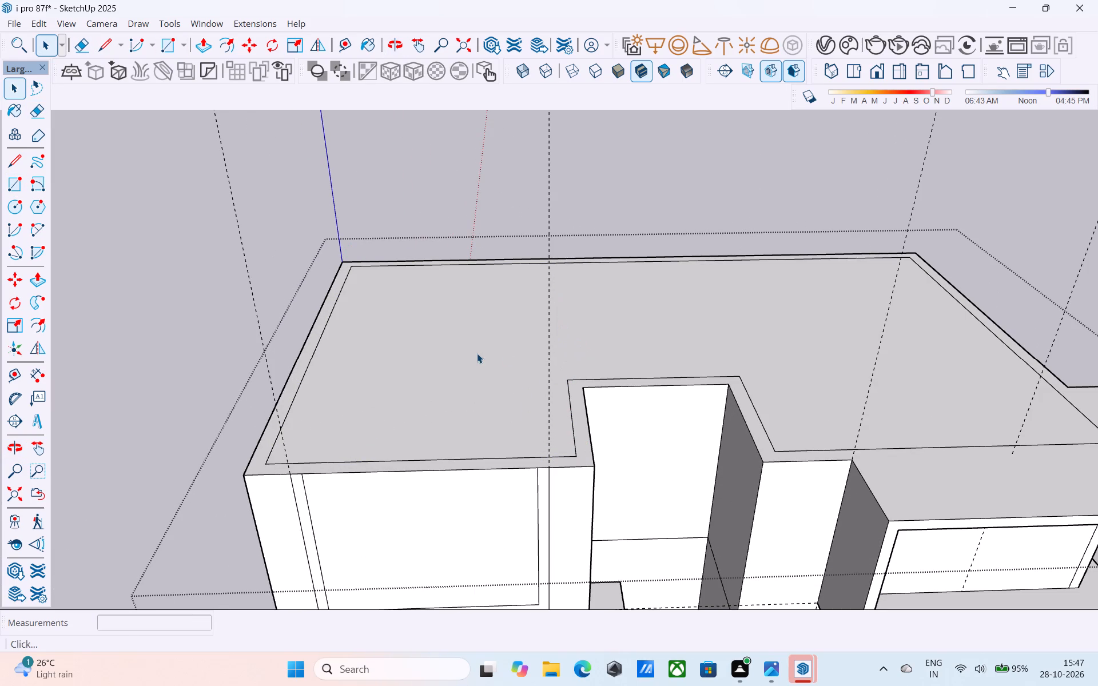
right_click(477, 353)
left_click(507, 205)
Draw a 6" vertical line up from the roof face's front inner corner beside the recess.
scroll(499, 245, "down", 2)
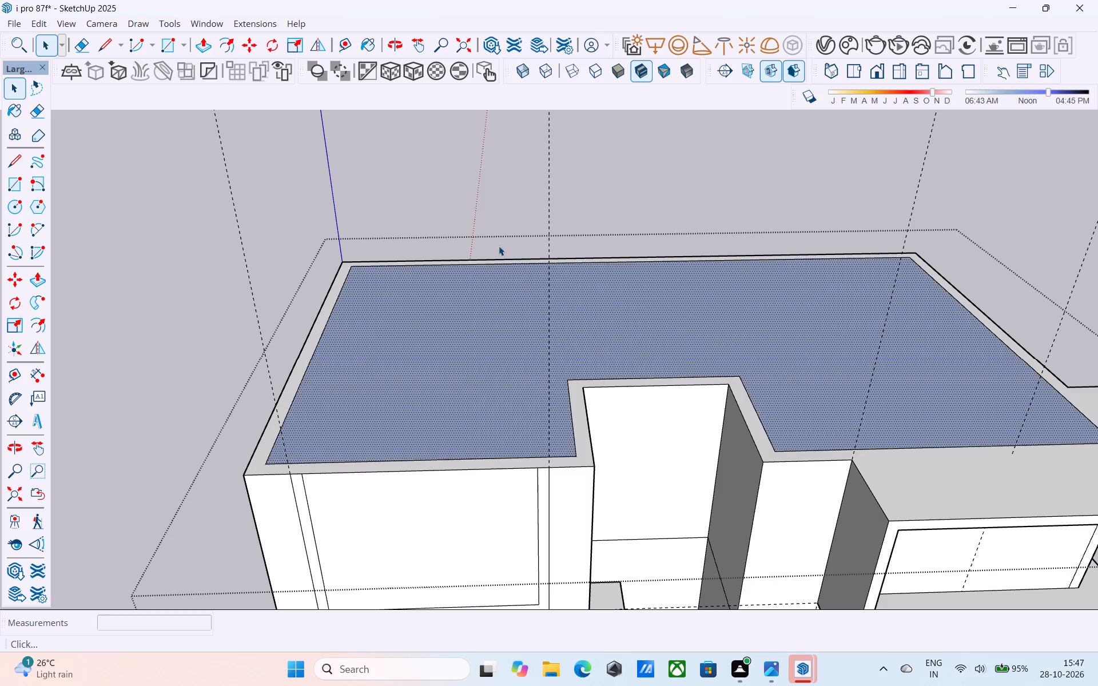
scroll(499, 246, "down", 2)
middle_click_drag(499, 247, 425, 386)
middle_click_drag(492, 413, 431, 340)
scroll(458, 330, "up", 6)
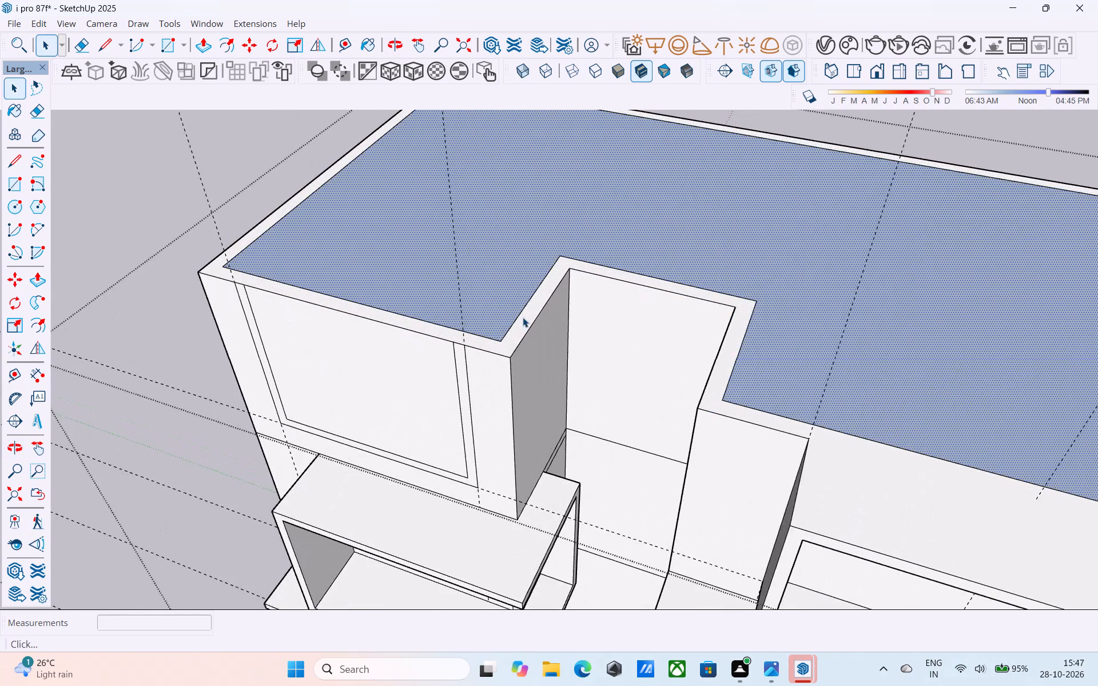
scroll(523, 318, "up", 2)
key("l")
scroll(523, 318, "down", 3)
middle_click_drag(523, 320, 530, 433)
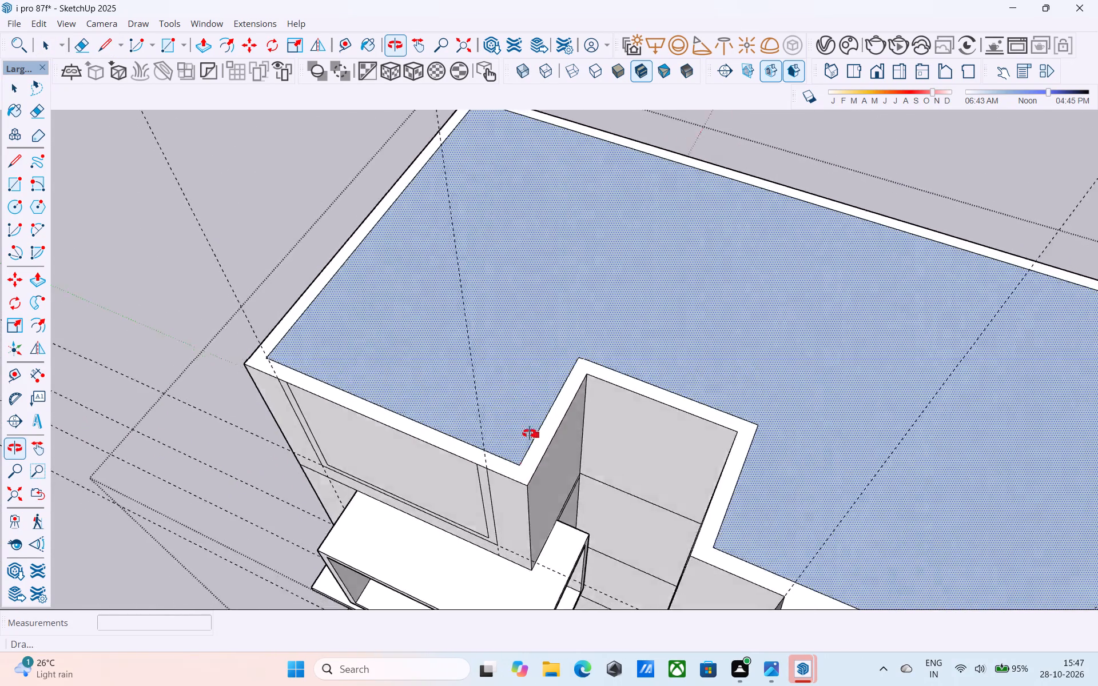
middle_click_drag(530, 433, 530, 448)
scroll(538, 474, "up", 4)
left_click(524, 494)
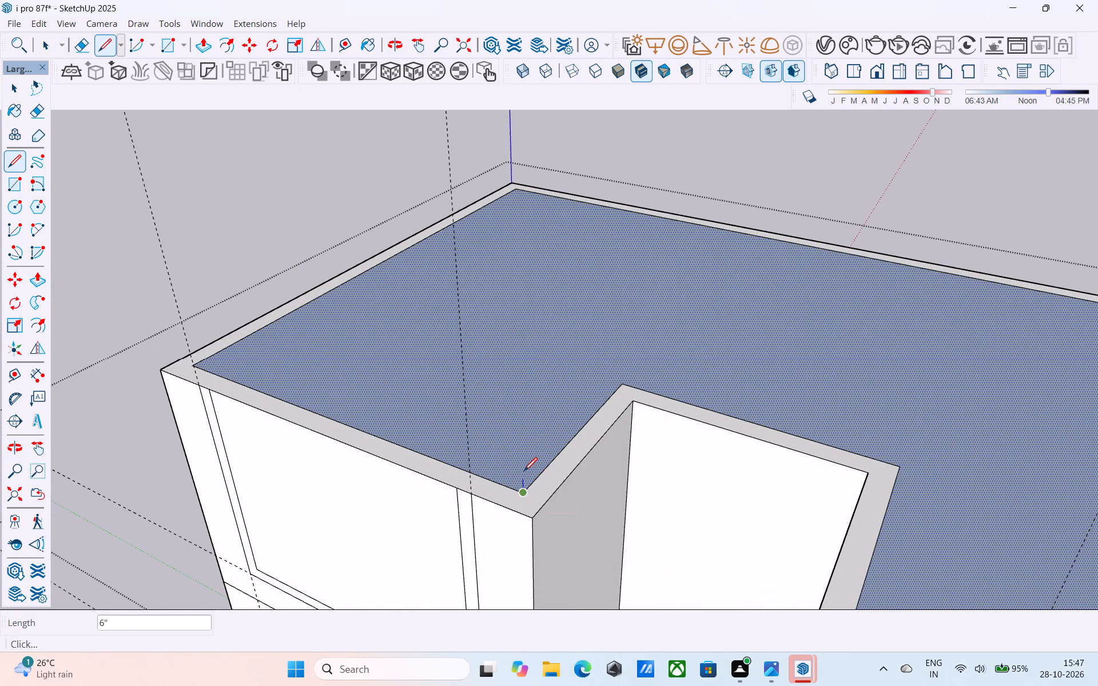
type("6\"")
key("Return")
Draw a 6" vertical line up from the roof face's rear inner corner on the same wing.
key("l")
scroll(576, 166, "down", 4)
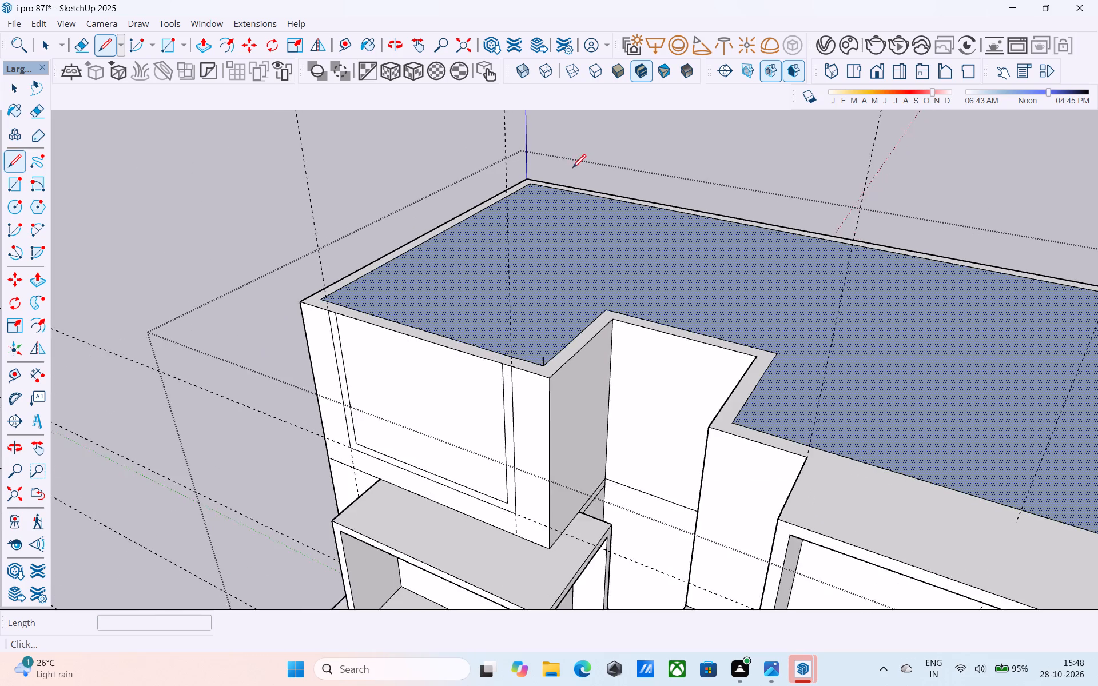
middle_click_drag(572, 170, 555, 314, "shift")
scroll(534, 321, "up", 10)
left_click(491, 320)
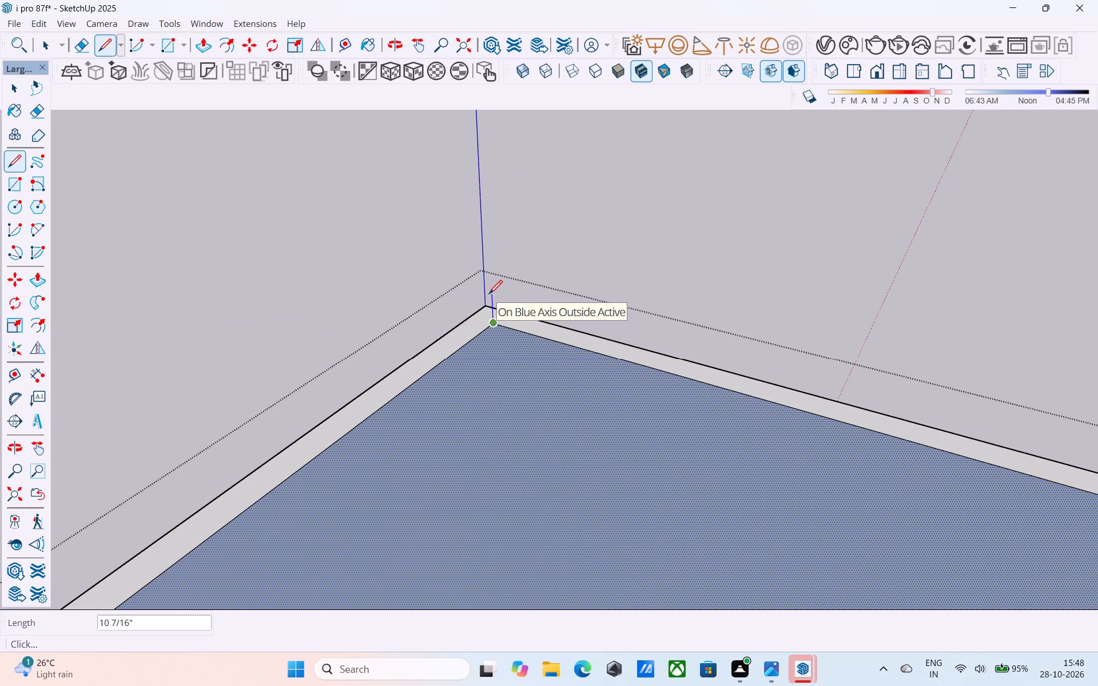
type("6\"")
key("Return")
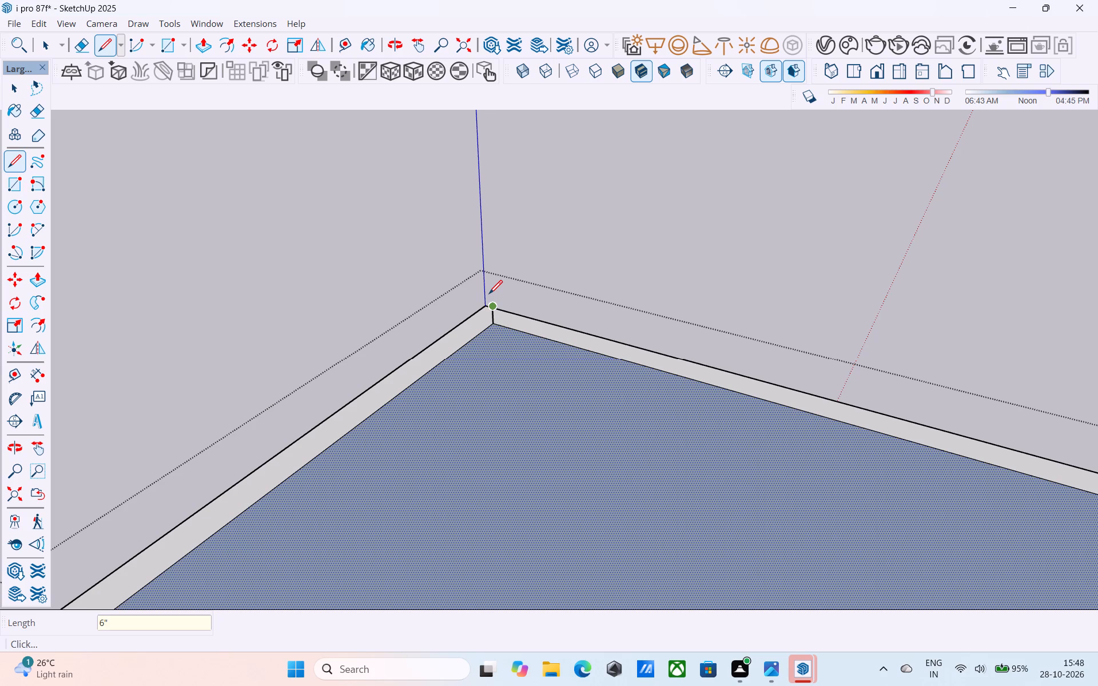
Draw a raised horizontal rectangle between the tops of the two 6" vertical lines.
key("r")
middle_click_drag(484, 326, 466, 389)
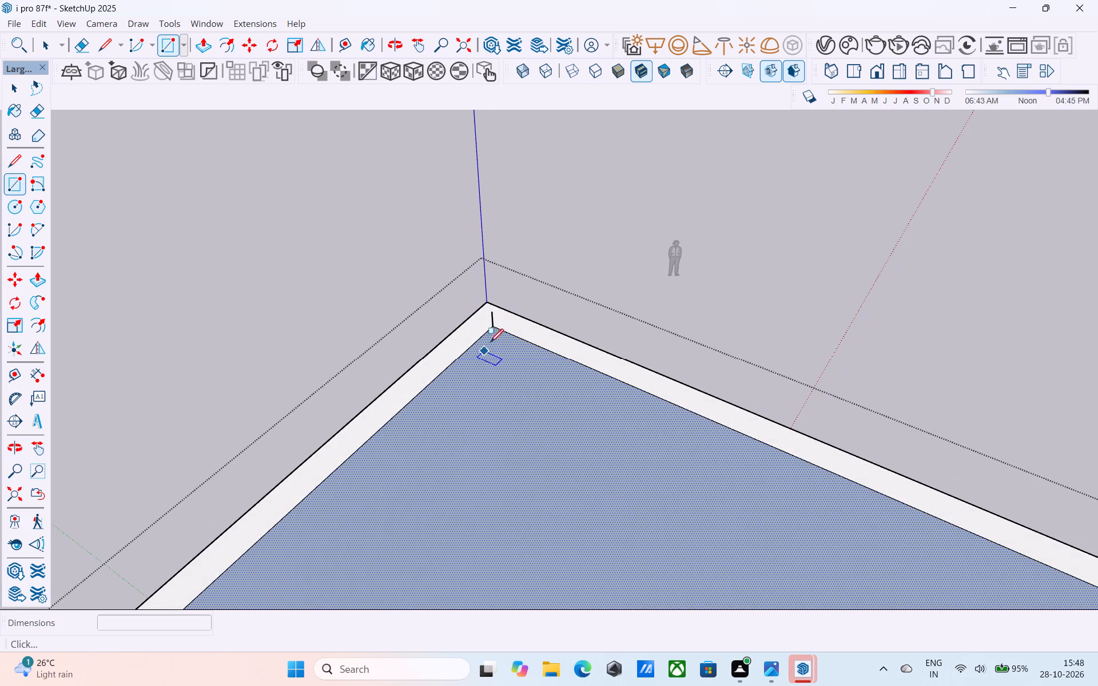
left_click(498, 316)
key("r")
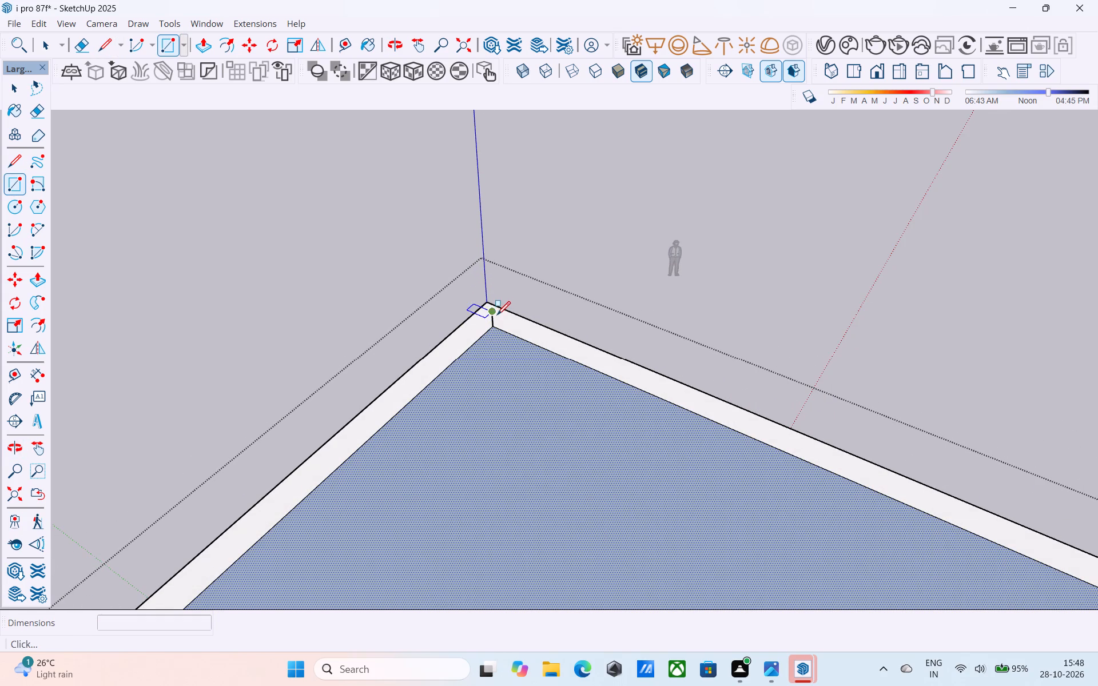
scroll(497, 316, "up", 7)
left_click(489, 308)
scroll(480, 216, "down", 11)
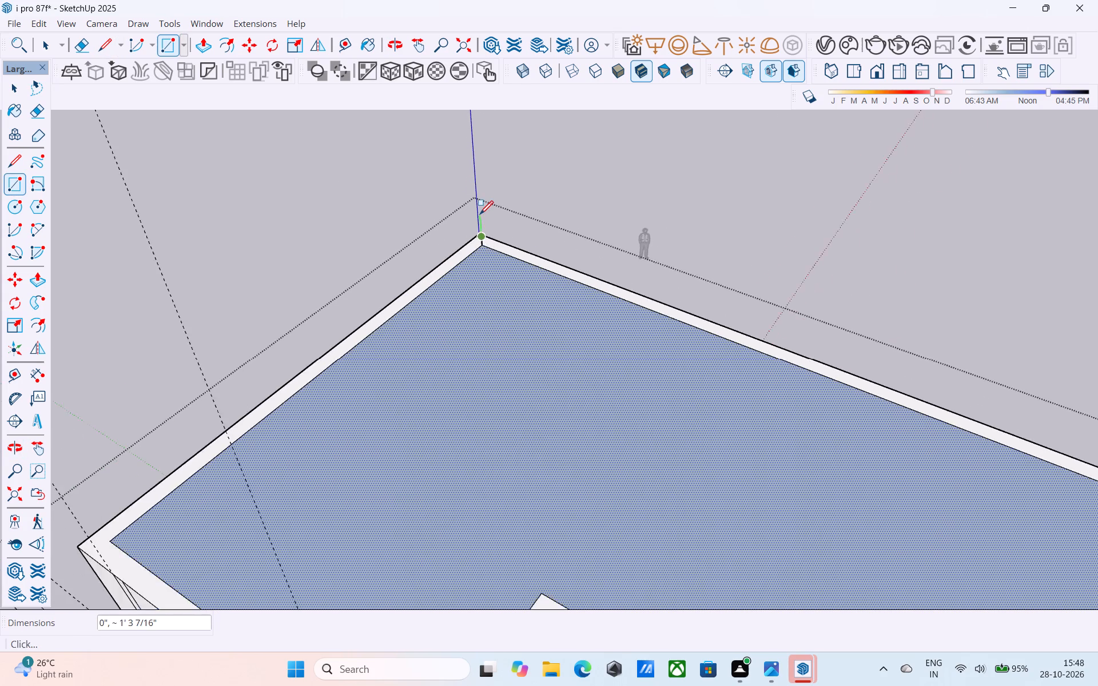
scroll(480, 216, "down", 9)
scroll(449, 389, "up", 13)
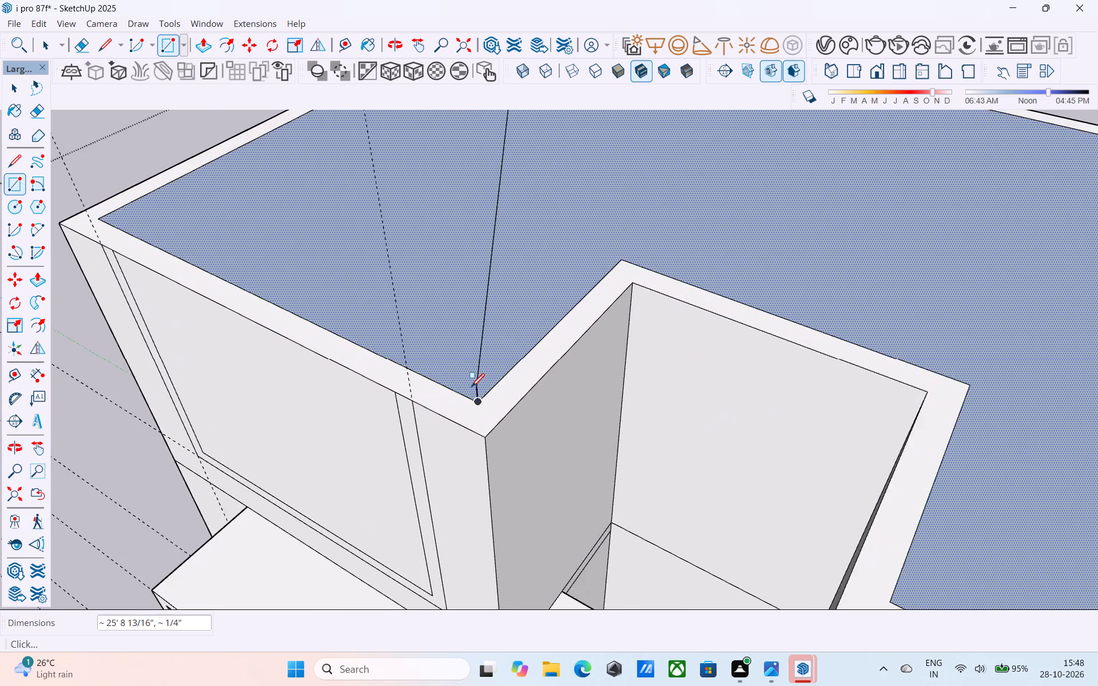
scroll(471, 388, "up", 3)
left_click(478, 384)
Draw a 6" vertical edge at the outer front inner corner, joining the roof face to the raised rectangle to form side faces.
scroll(478, 384, "down", 8)
middle_click_drag(478, 383, 699, 329)
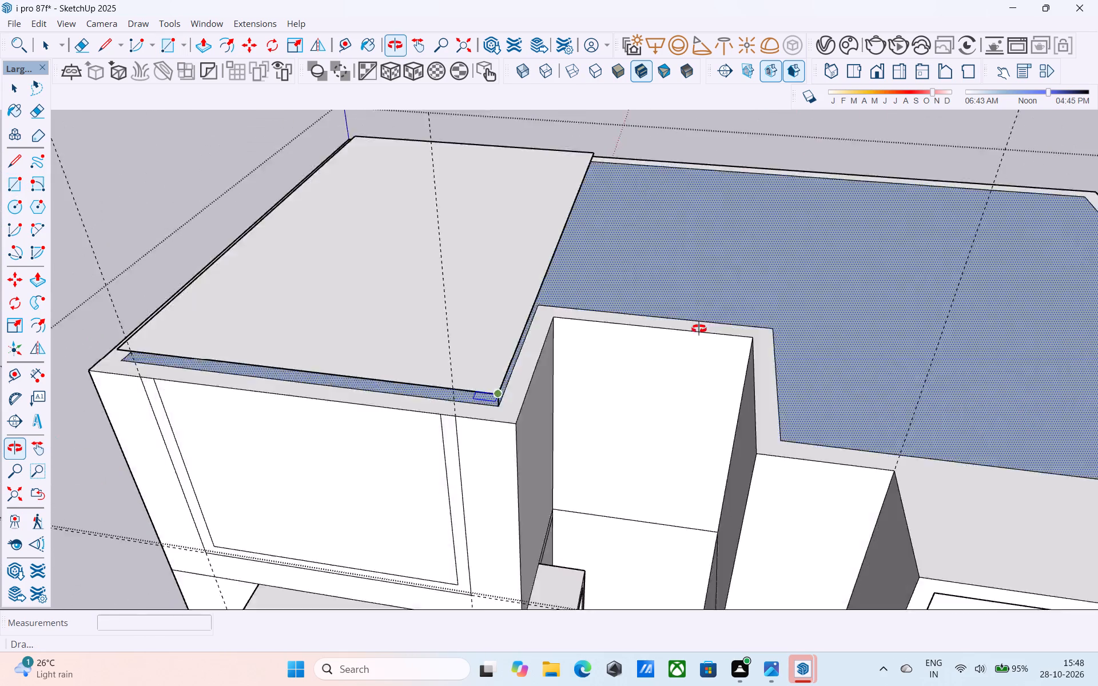
middle_click_drag(699, 329, 889, 285)
scroll(891, 275, "down", 5)
middle_click_drag(548, 432, 541, 426)
key("l")
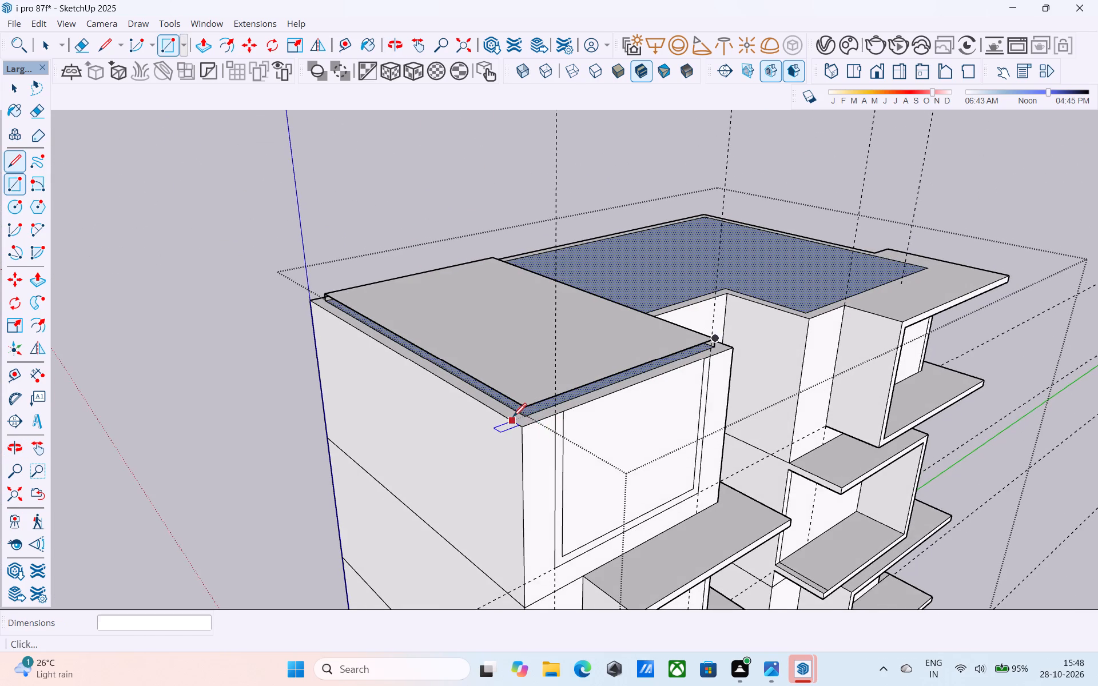
scroll(511, 415, "up", 20)
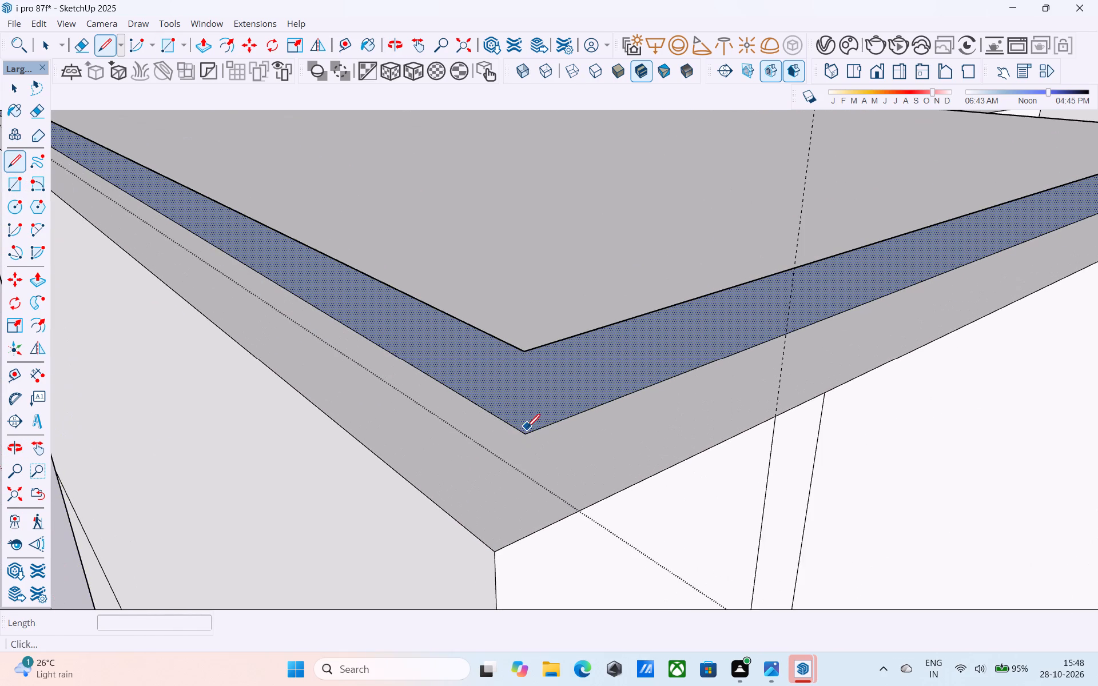
left_click(527, 430)
left_click(529, 356)
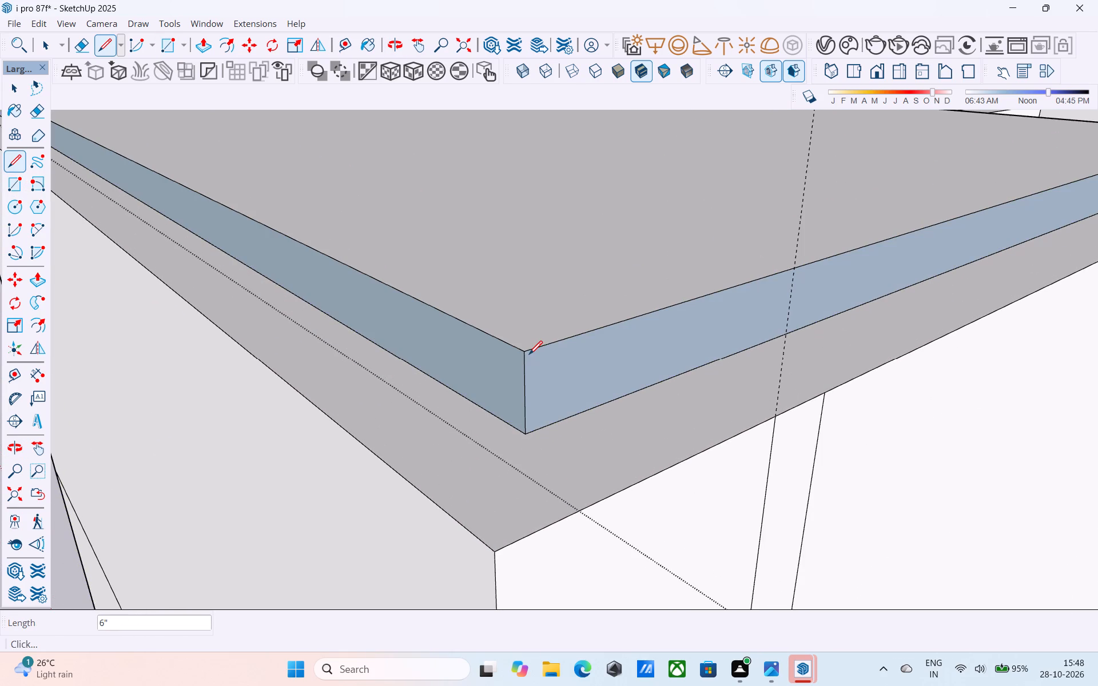
Reverse the raised slab's front and outer side faces.
key("space")
left_click(532, 366)
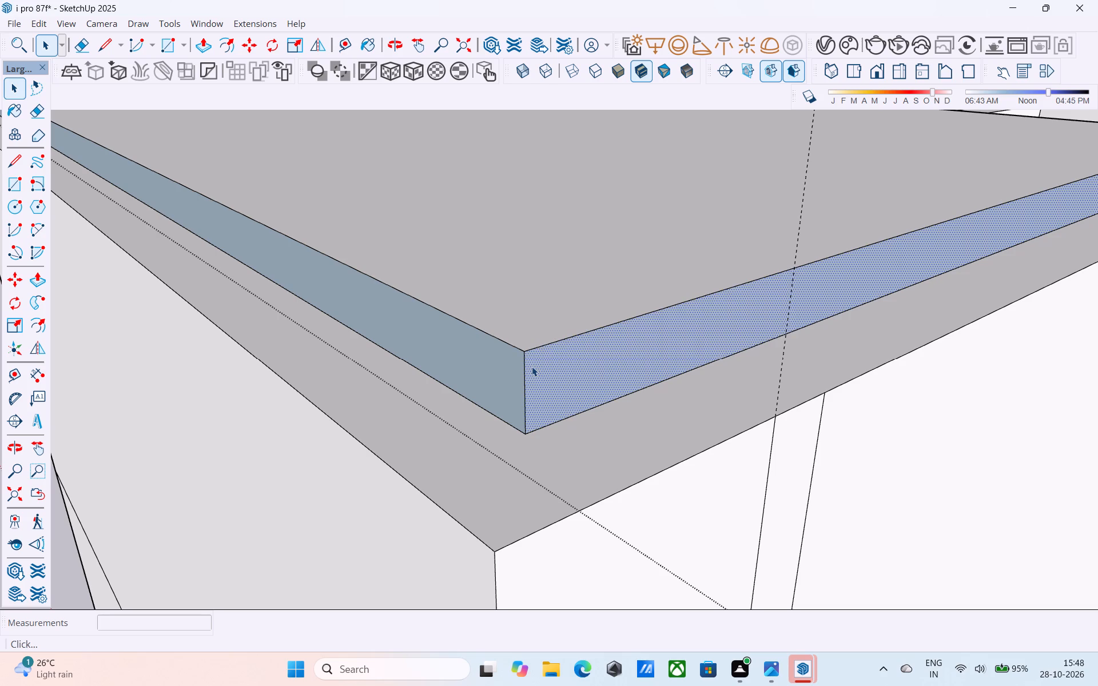
right_click(532, 366)
left_click(583, 215)
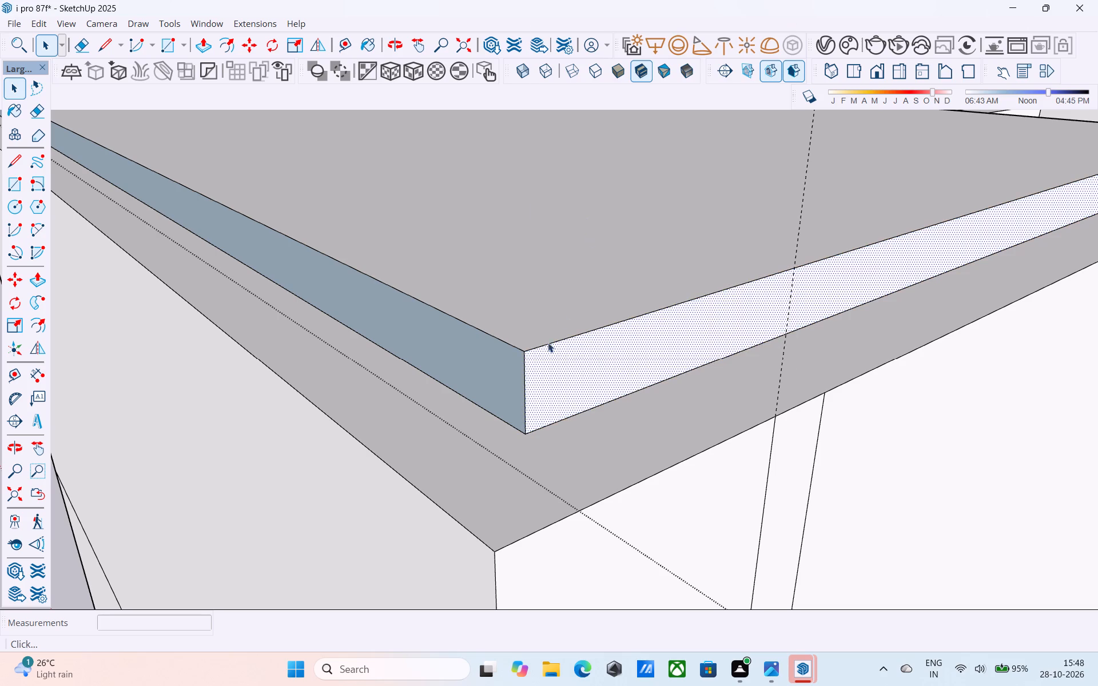
left_click(517, 378)
right_click(517, 378)
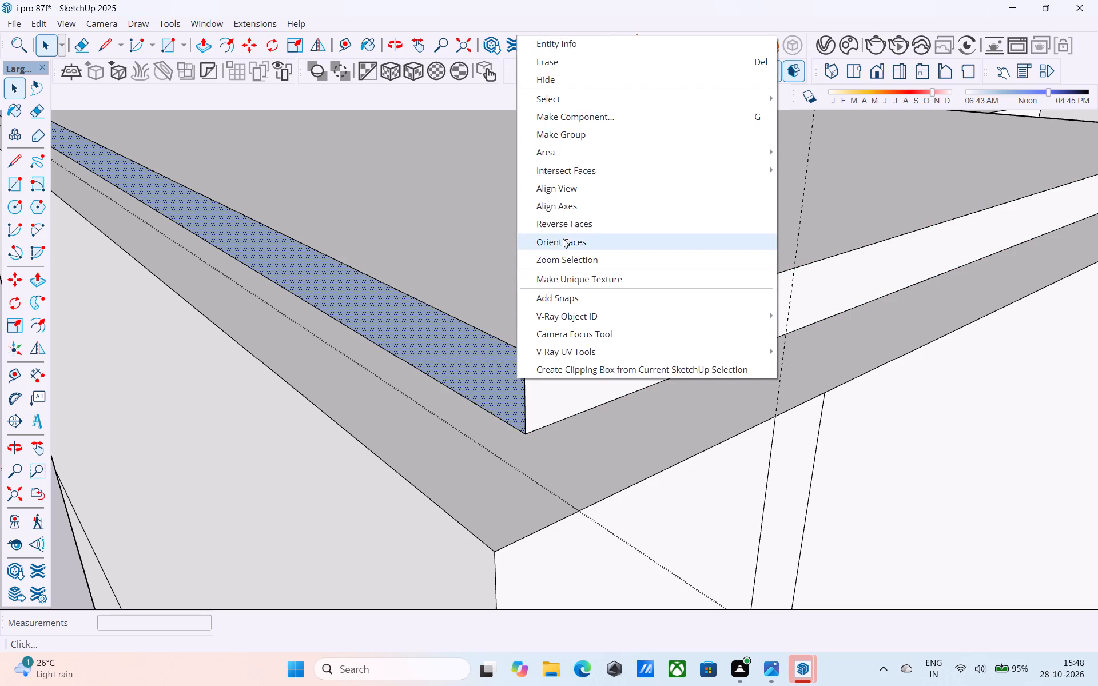
left_click(564, 229)
Close the slab's rear and inner sides with a 6" vertical edge at the rear corner and a 15' 3" base line to the recess corner.
scroll(545, 322, "down", 14)
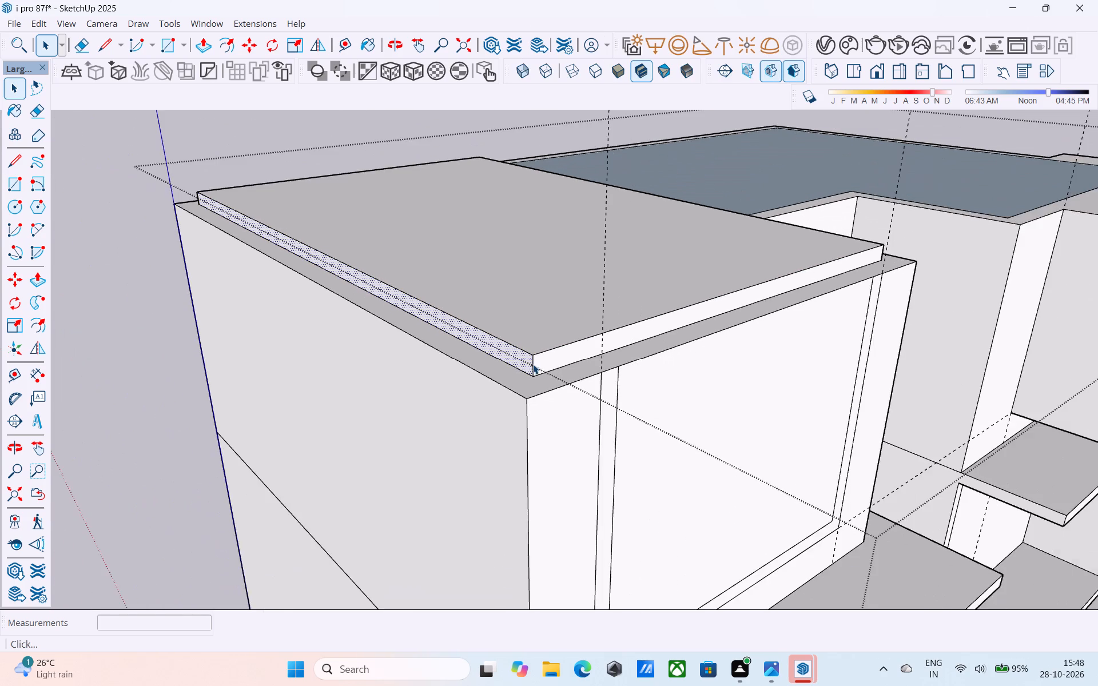
scroll(533, 364, "down", 3)
middle_click_drag(533, 365, 960, 354)
scroll(962, 353, "down", 4)
middle_click_drag(475, 423, 669, 430)
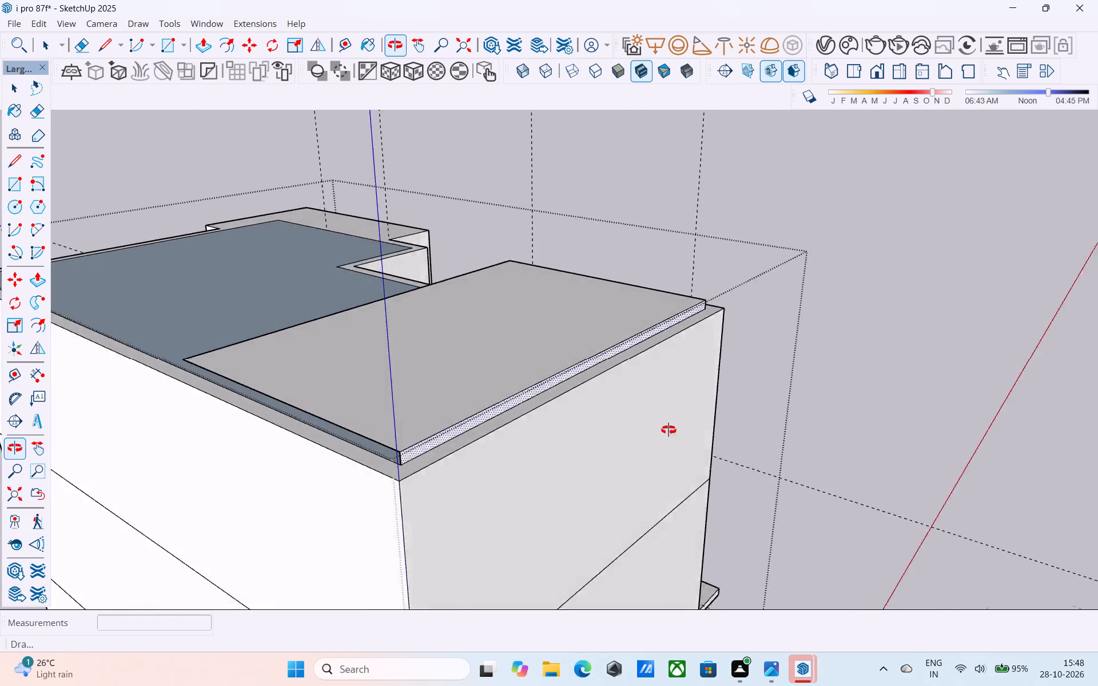
middle_click_drag(669, 430, 849, 430)
scroll(856, 414, "down", 5)
middle_click_drag(813, 448, 924, 419)
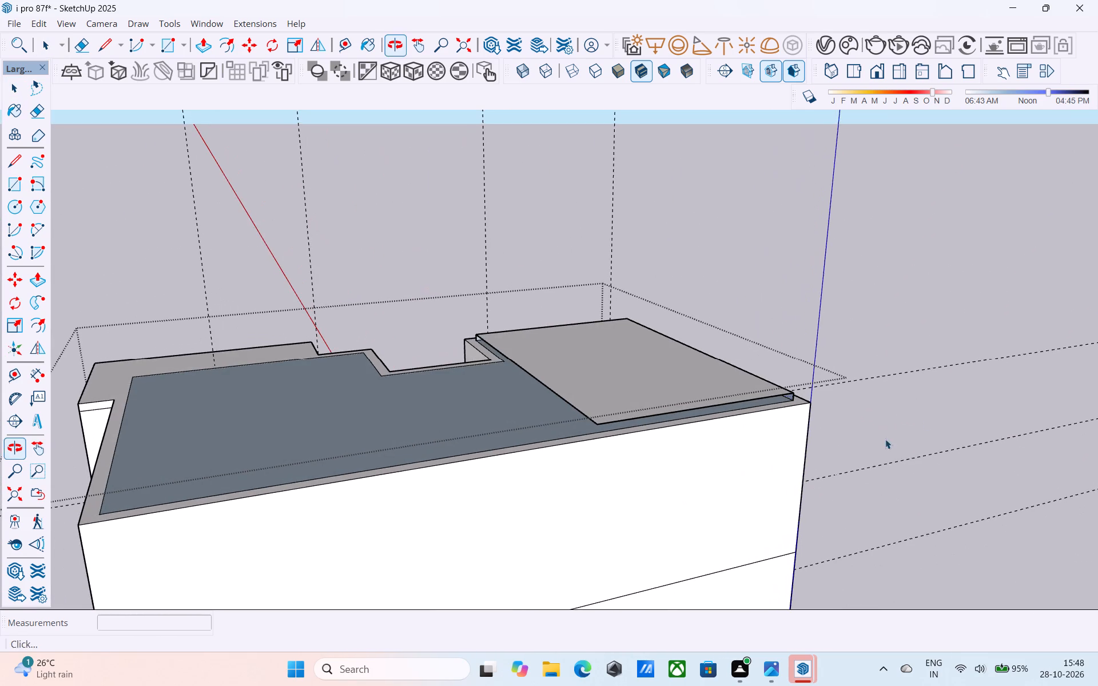
middle_click_drag(583, 442, 583, 469)
key("l")
scroll(615, 436, "up", 8)
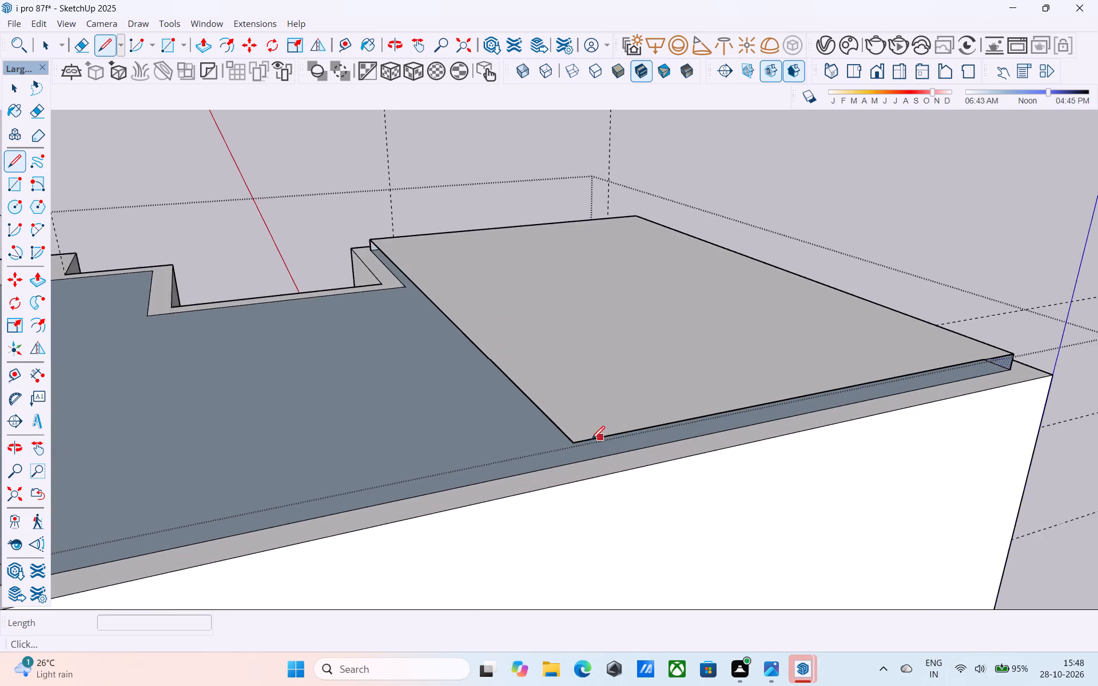
scroll(591, 441, "up", 7)
left_click(562, 442)
left_click(560, 488)
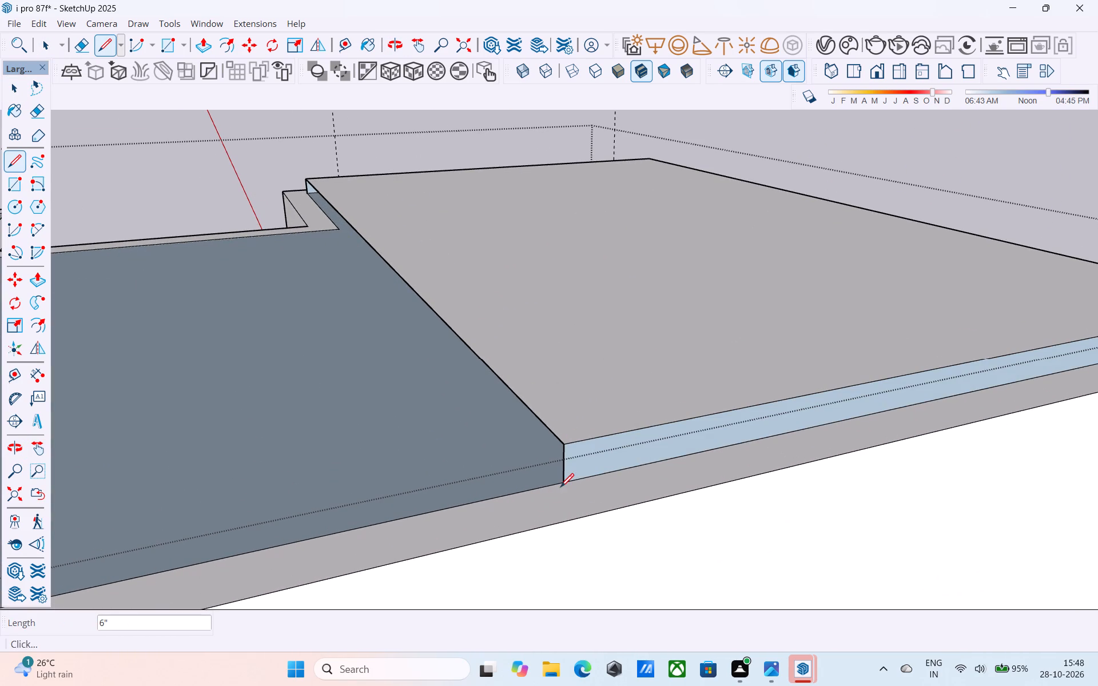
left_click(569, 477)
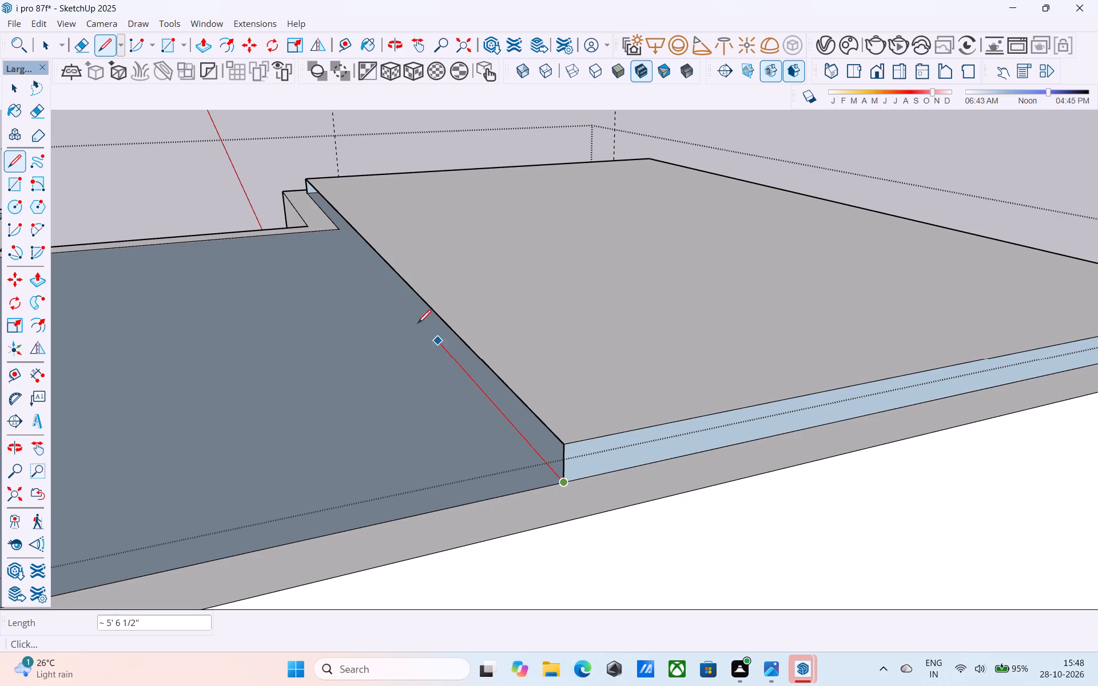
left_click(334, 230)
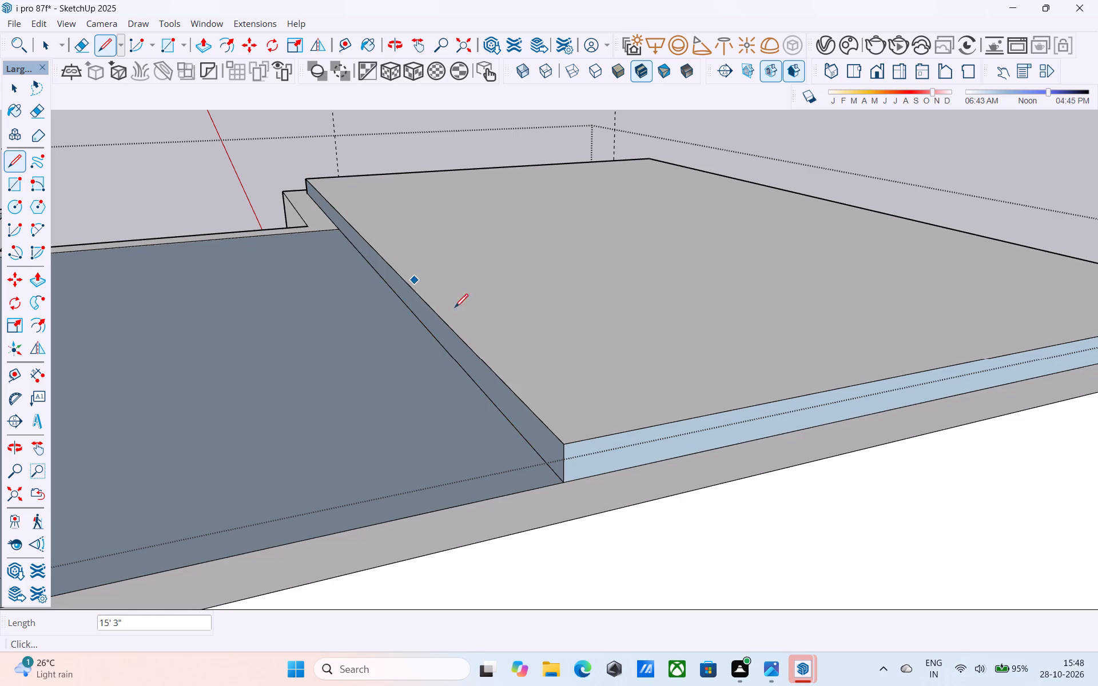
Reverse the raised slab's inner side face and rear side face.
key("space")
left_click(551, 438)
right_click(551, 438)
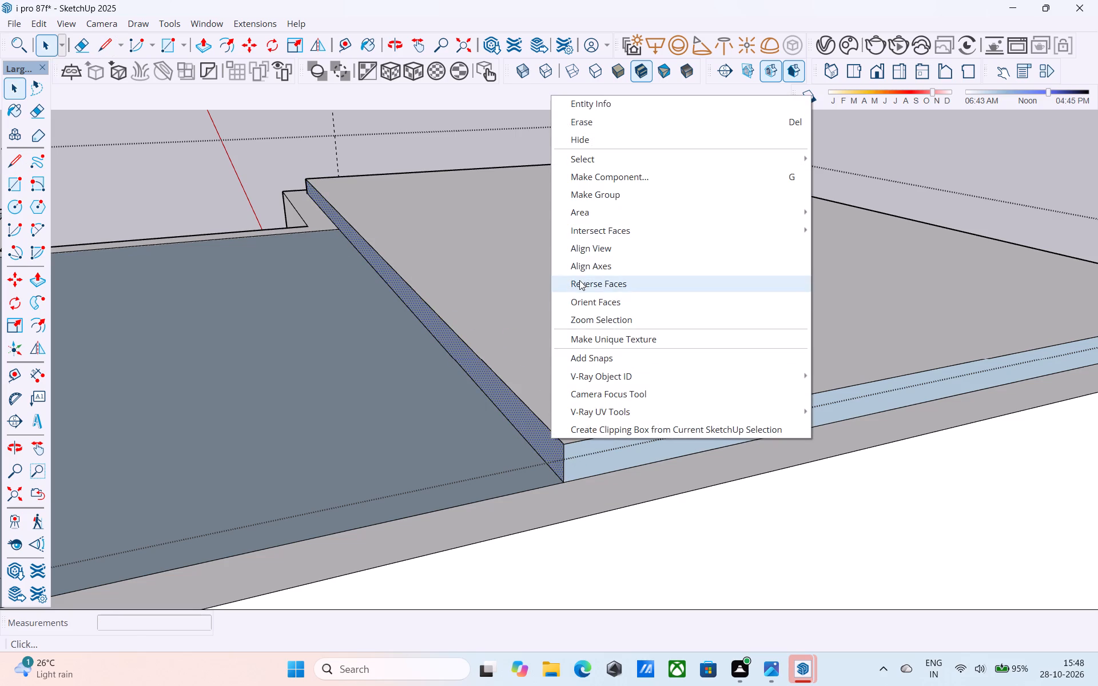
left_click(580, 280)
right_click(608, 454)
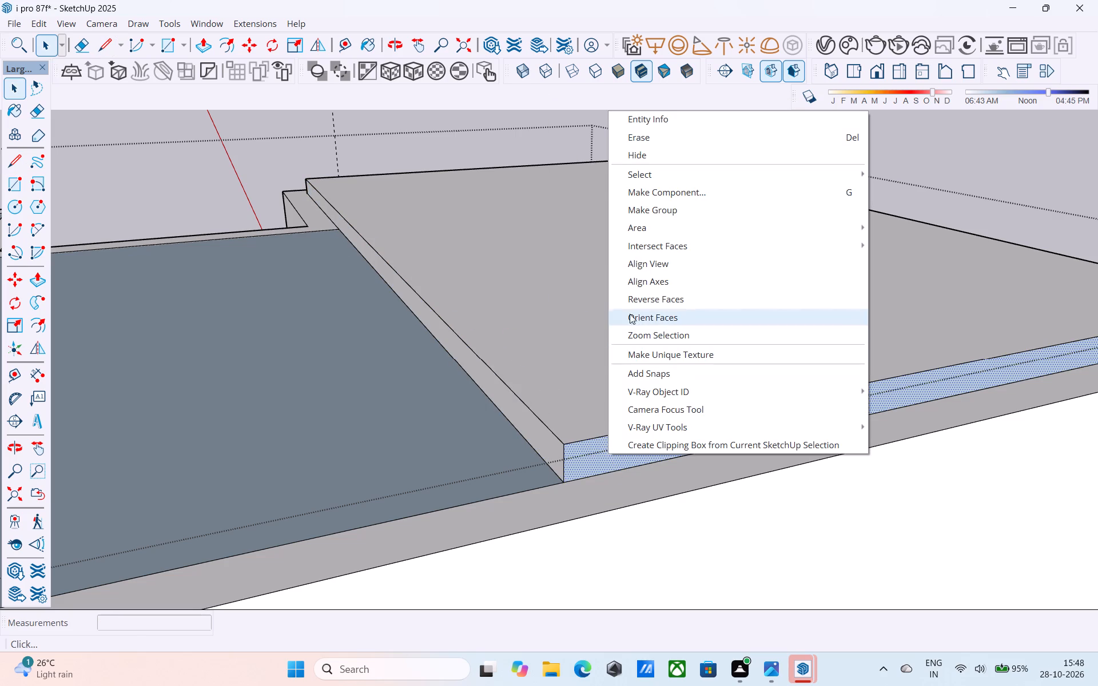
left_click(639, 298)
Push/Pull the raised slab's rear side face outward 9" to the outer edge of the wall.
scroll(631, 311, "down", 8)
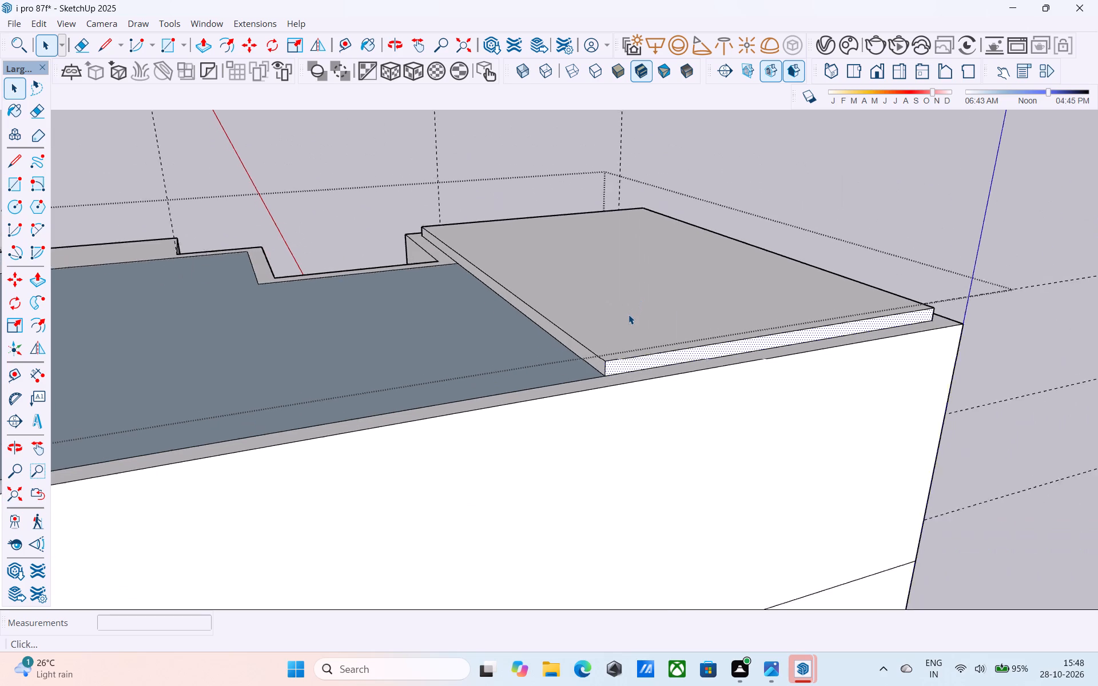
scroll(628, 314, "down", 1)
middle_click_drag(633, 354, 524, 360)
key("p")
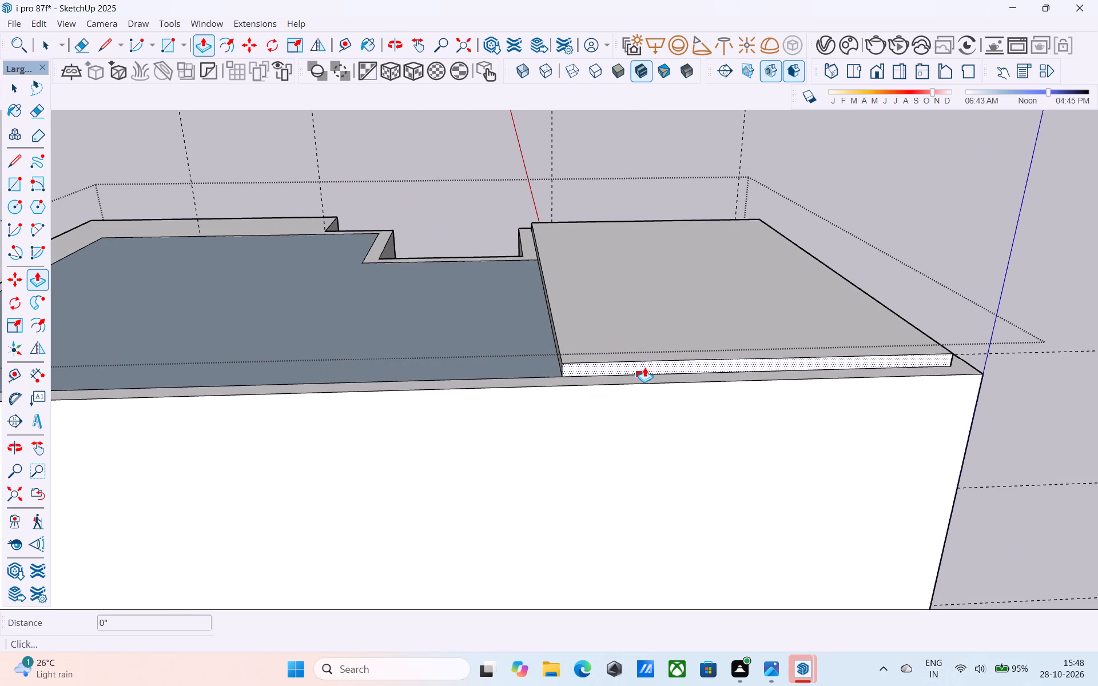
left_click(649, 361)
left_click(512, 392)
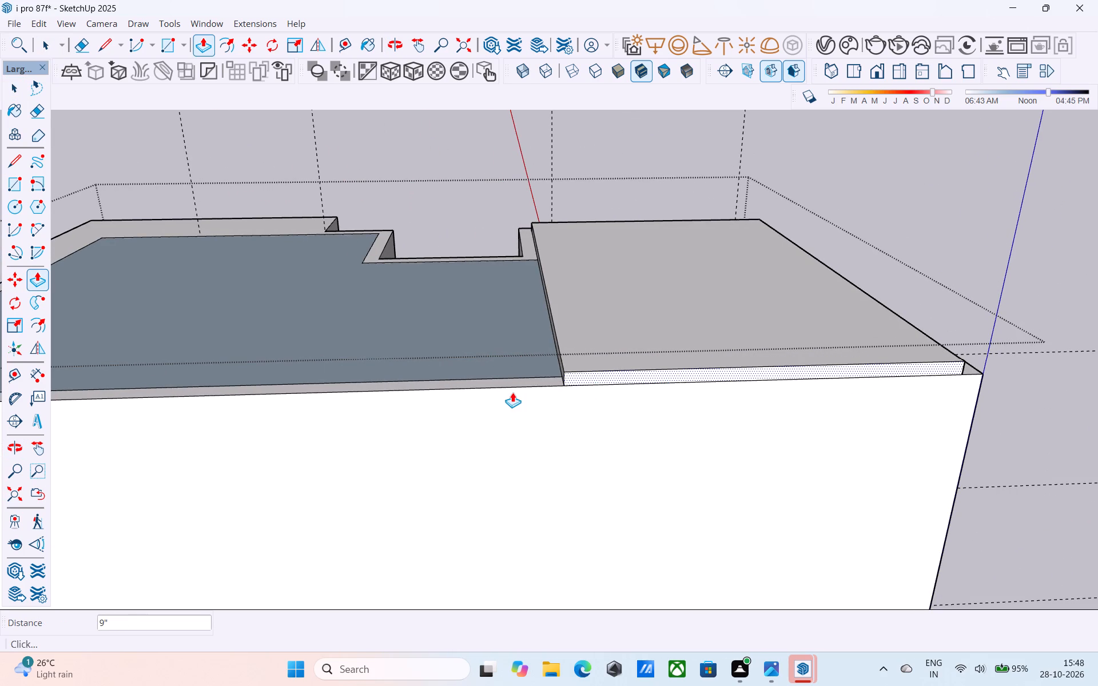
middle_click_drag(522, 390, 148, 349)
middle_click_drag(443, 326, 471, 323)
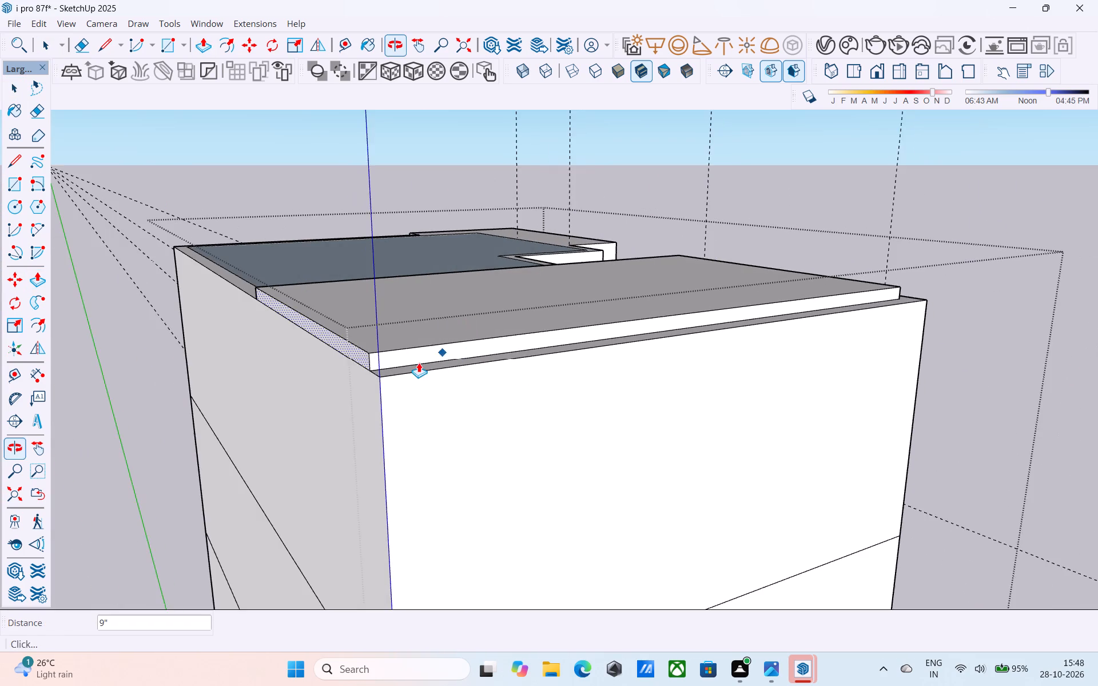
Push/Pull the raised slab's outer side face outward 9" to the outer edge of the wall.
scroll(417, 362, "up", 3)
key("space")
left_click(399, 349)
key("p")
left_click(376, 358)
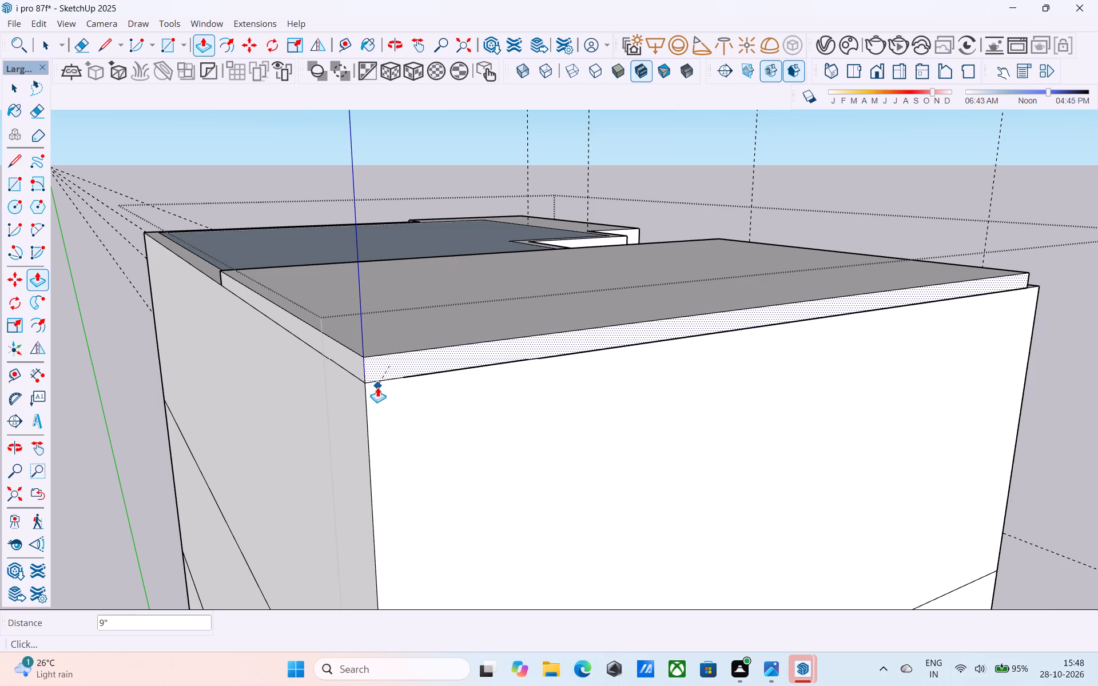
left_click(377, 388)
scroll(377, 388, "down", 2)
Push/Pull the raised slab's front face outward 9" to line up with the façade wall.
middle_click_drag(806, 310, 272, 297)
scroll(272, 296, "down", 9)
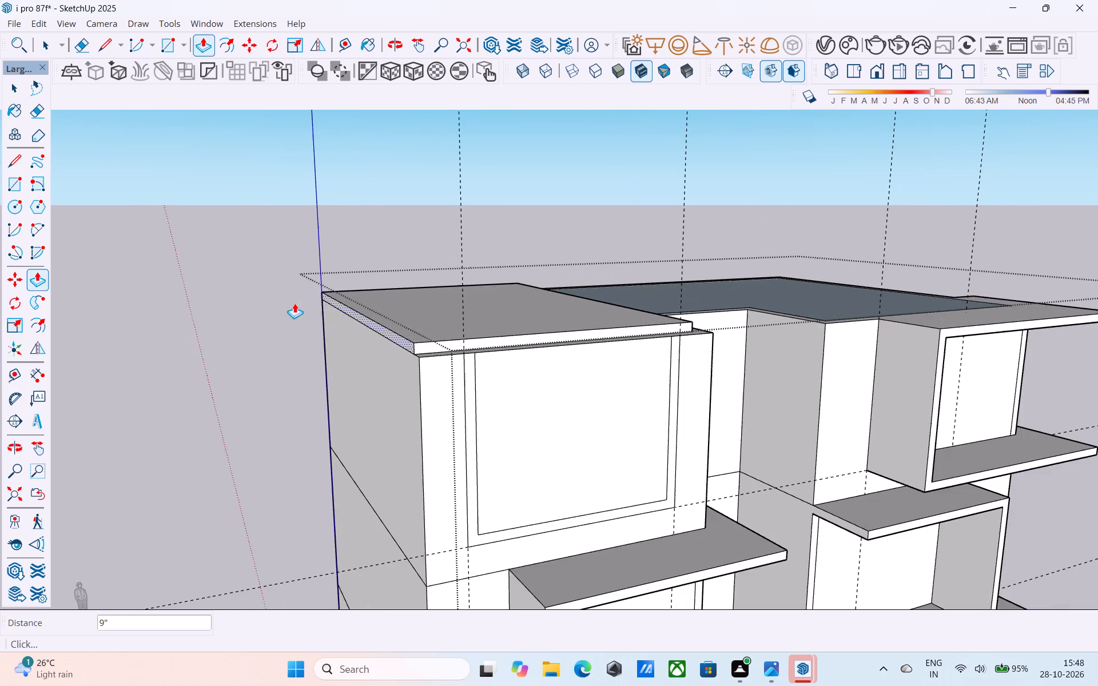
scroll(492, 354, "up", 7)
key("space")
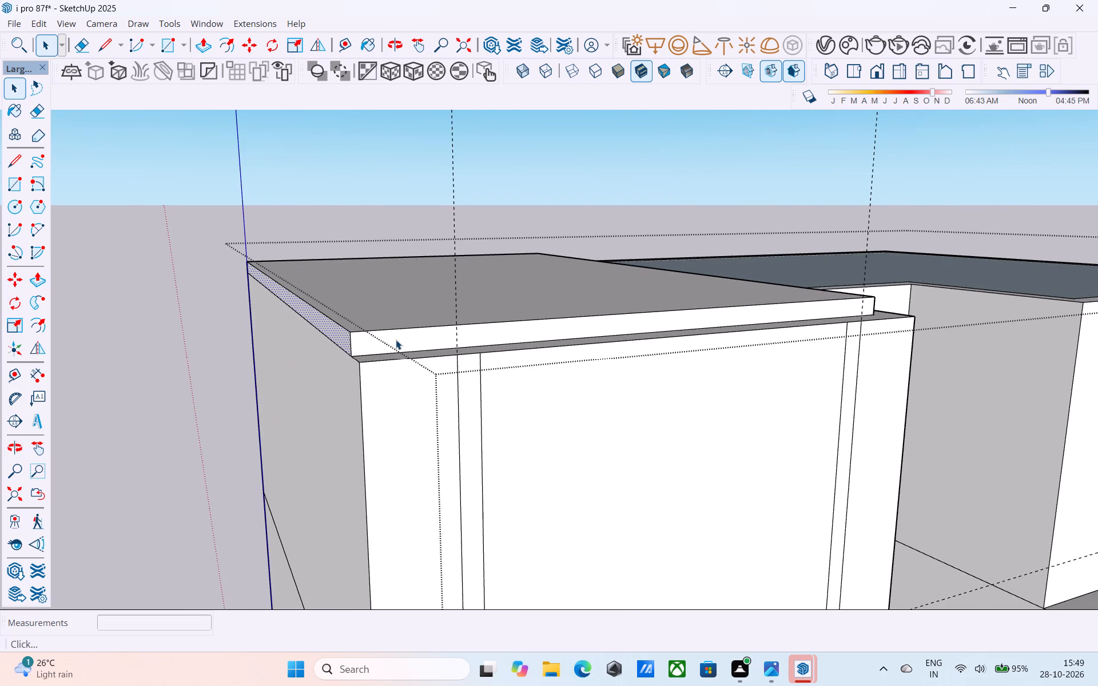
left_click(396, 342)
key("p")
left_click(396, 342)
left_click(401, 379)
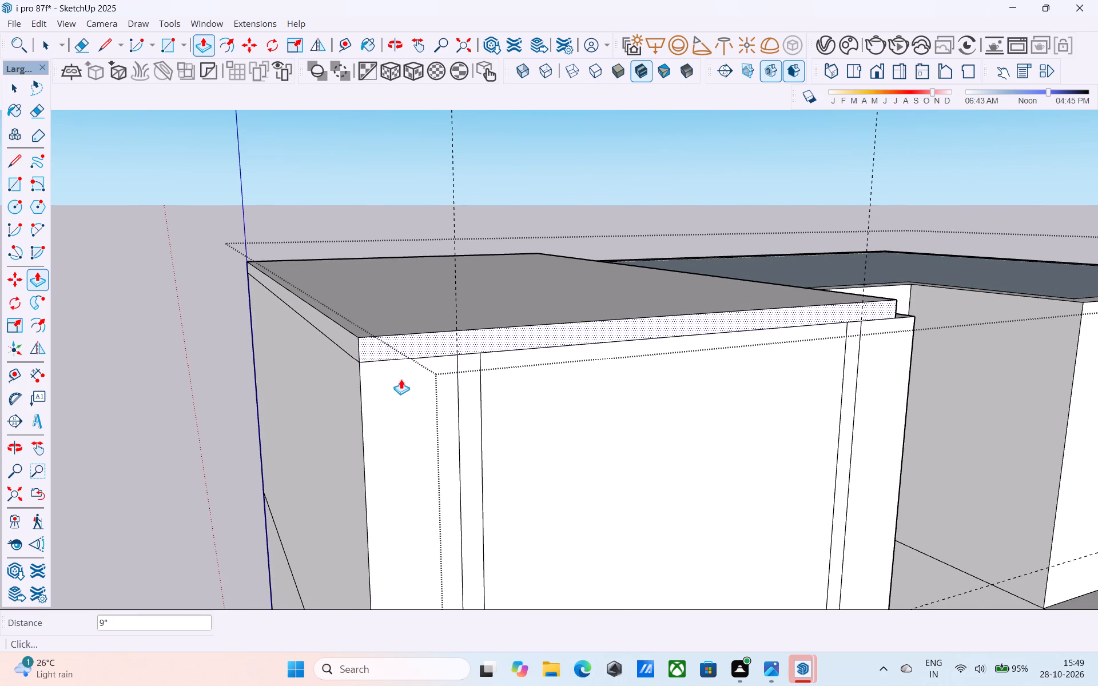
scroll(401, 379, "down", 5)
Push/Pull the raised slab's inner side face outward to the outer edge of the recess wall.
middle_click_drag(611, 347, 210, 351)
scroll(621, 368, "up", 3)
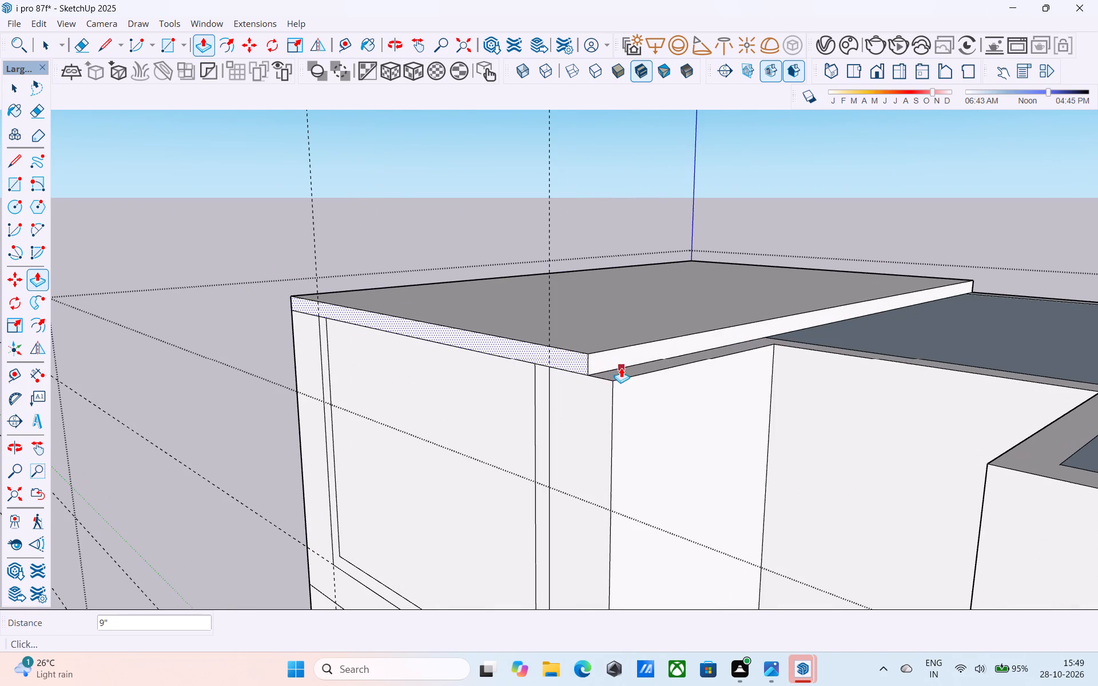
key("space")
left_click(620, 364)
key("p")
left_click(620, 364)
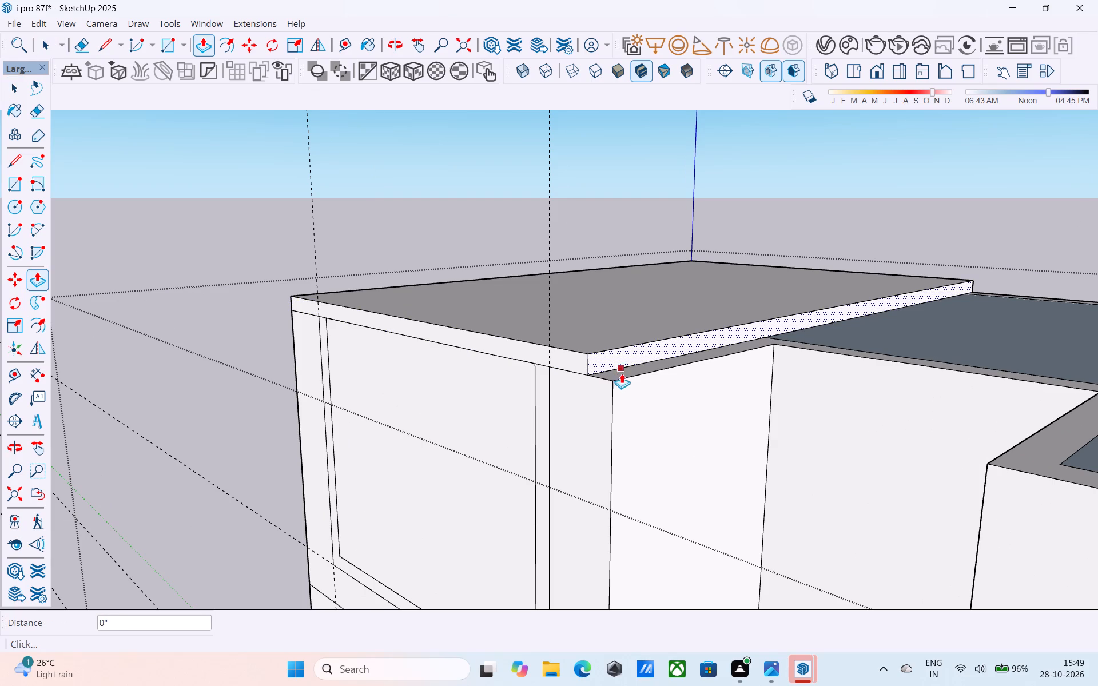
left_click(624, 383)
key("space")
scroll(624, 383, "down", 4)
Split the slab's inner side face with a vertical line at the recess's rear corner.
middle_click_drag(624, 383, 401, 377)
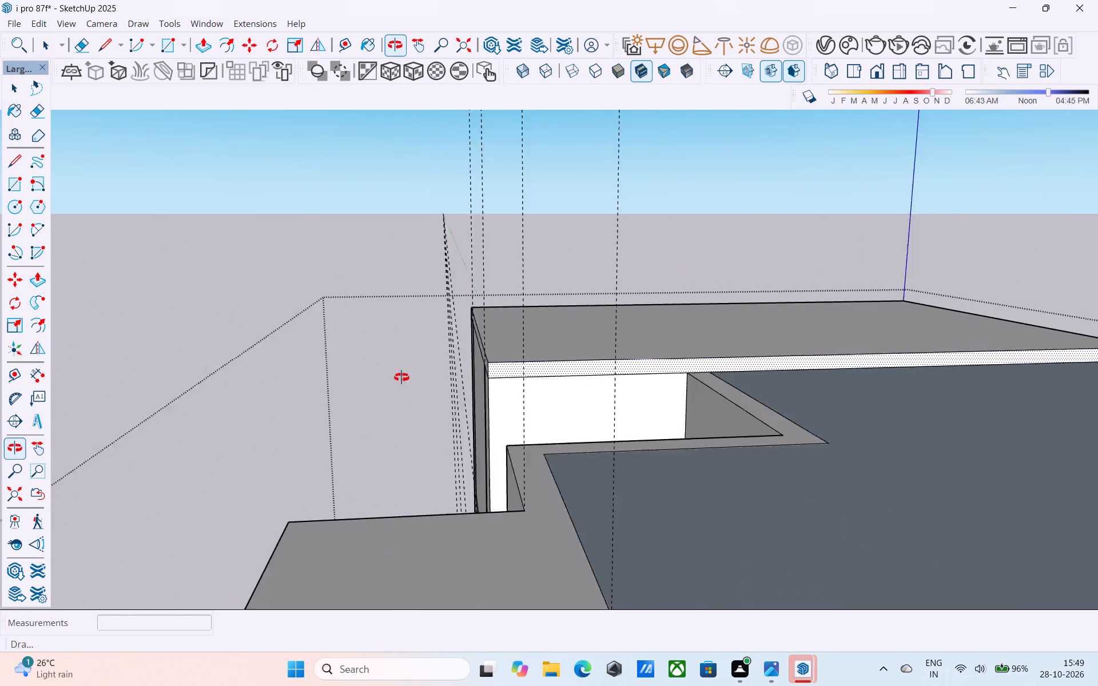
middle_click_drag(401, 377, 379, 377)
middle_click_drag(575, 363, 591, 388)
key("l")
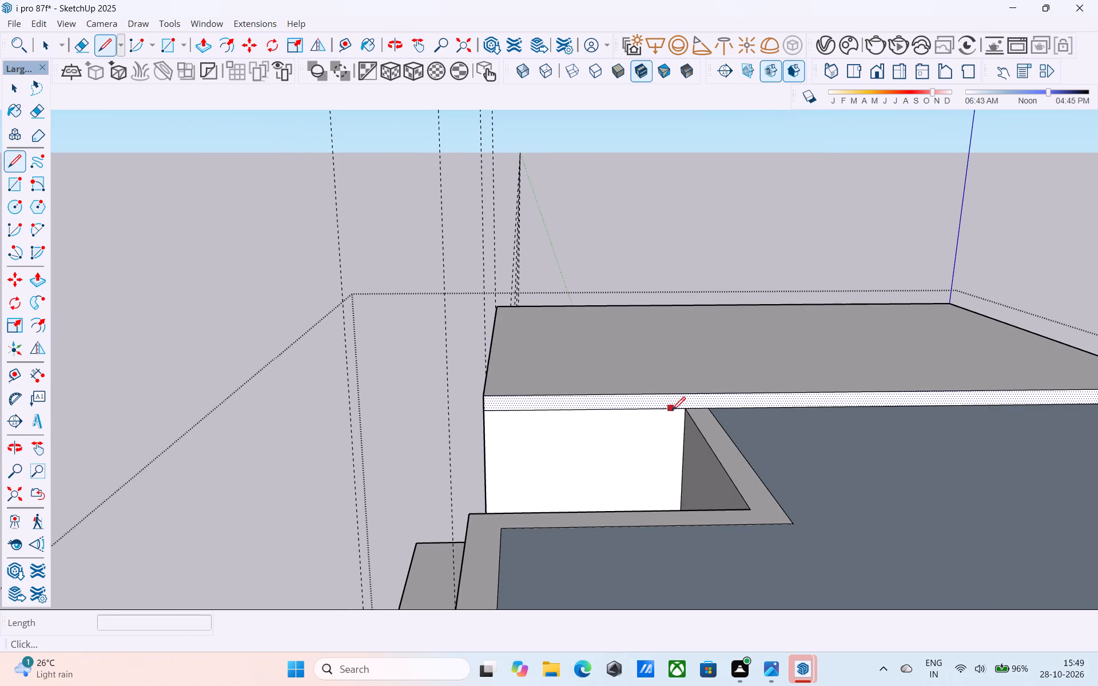
scroll(675, 412, "up", 6)
left_click(690, 411)
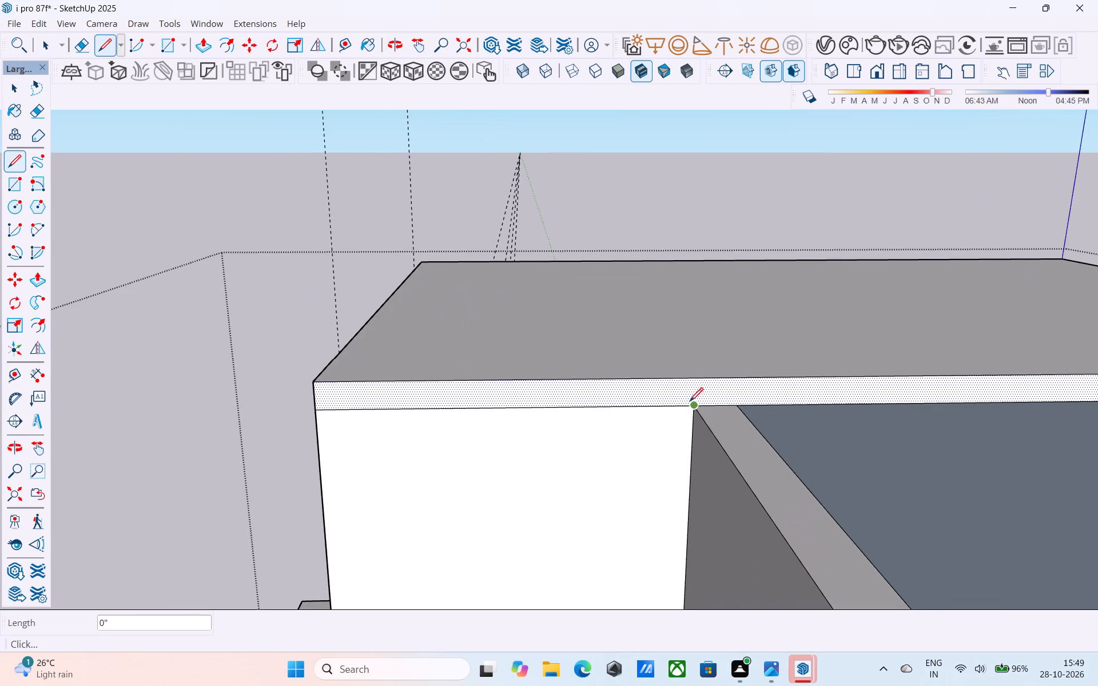
left_click(693, 380)
scroll(666, 271, "down", 10)
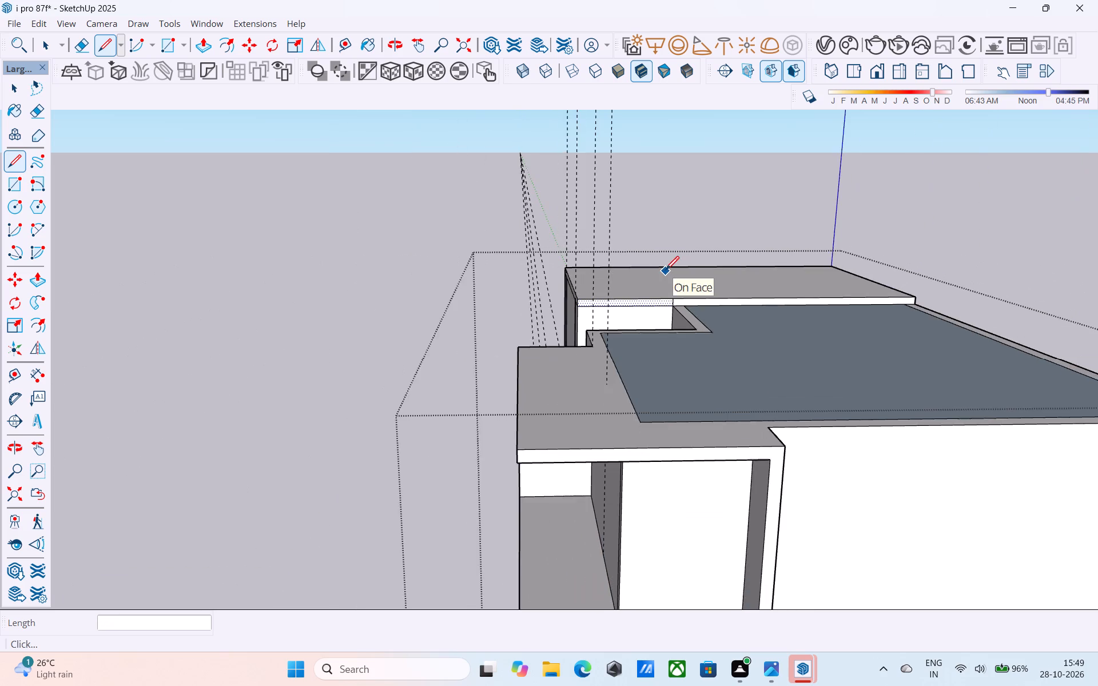
middle_click(666, 271)
key("space")
Extend the slab portion behind the recess across the uncovered roof, first 8' 3", and finally 9" to the far wall's outer edge.
scroll(699, 317, "up", 5)
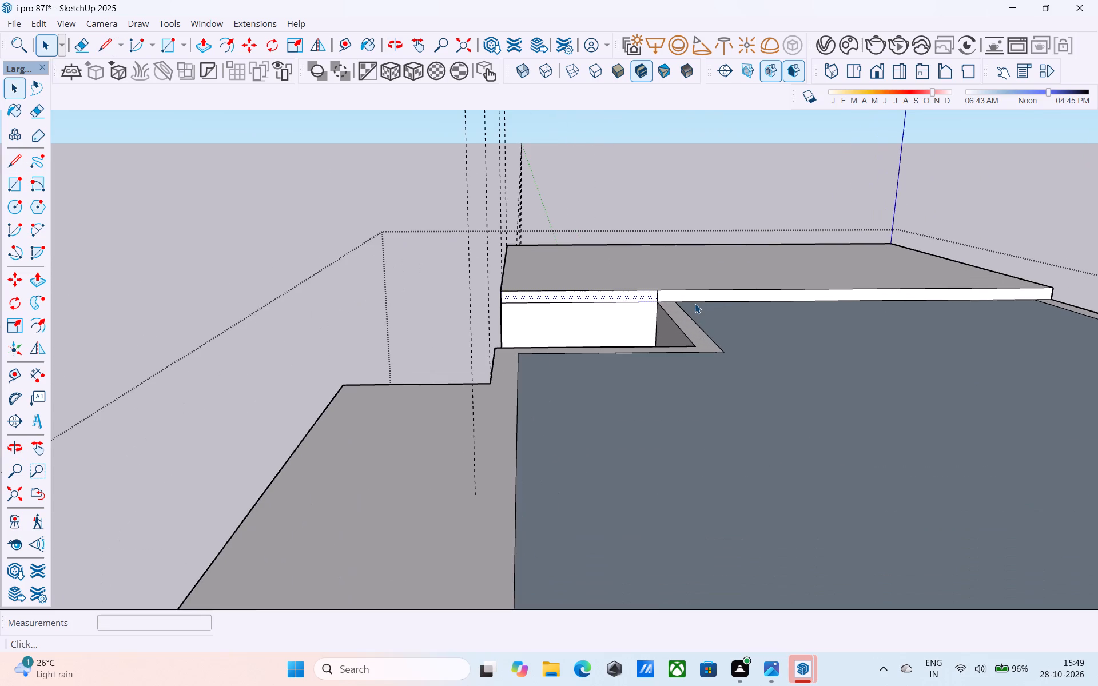
left_click(696, 296)
key("p")
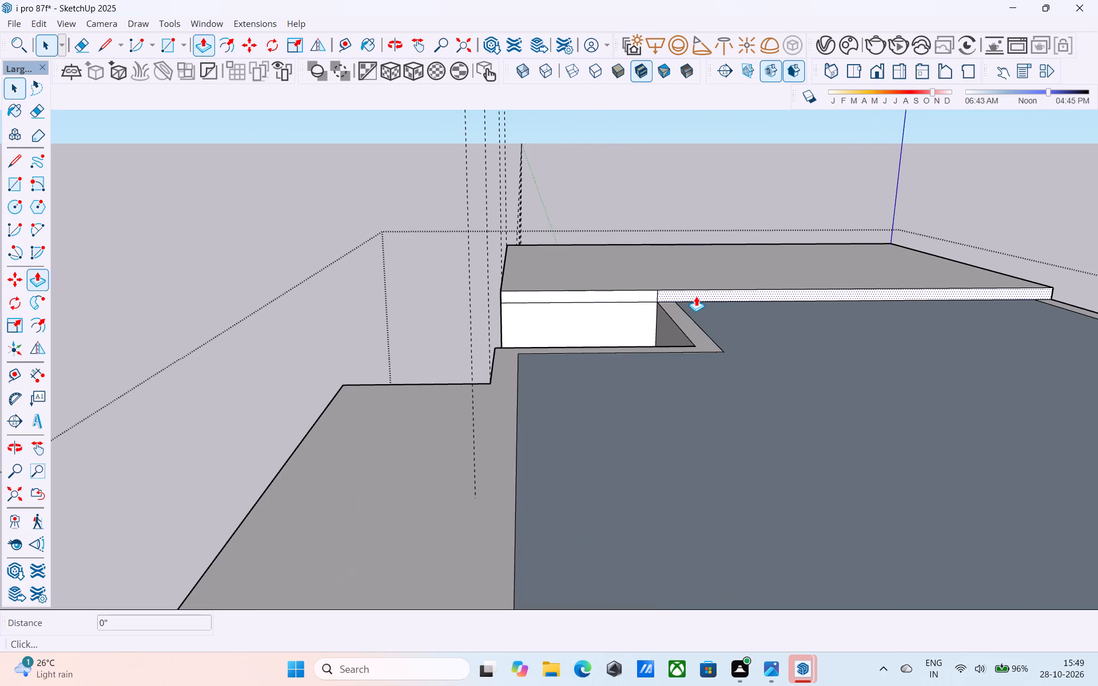
left_click(696, 296)
scroll(697, 308, "down", 6)
left_click(740, 416)
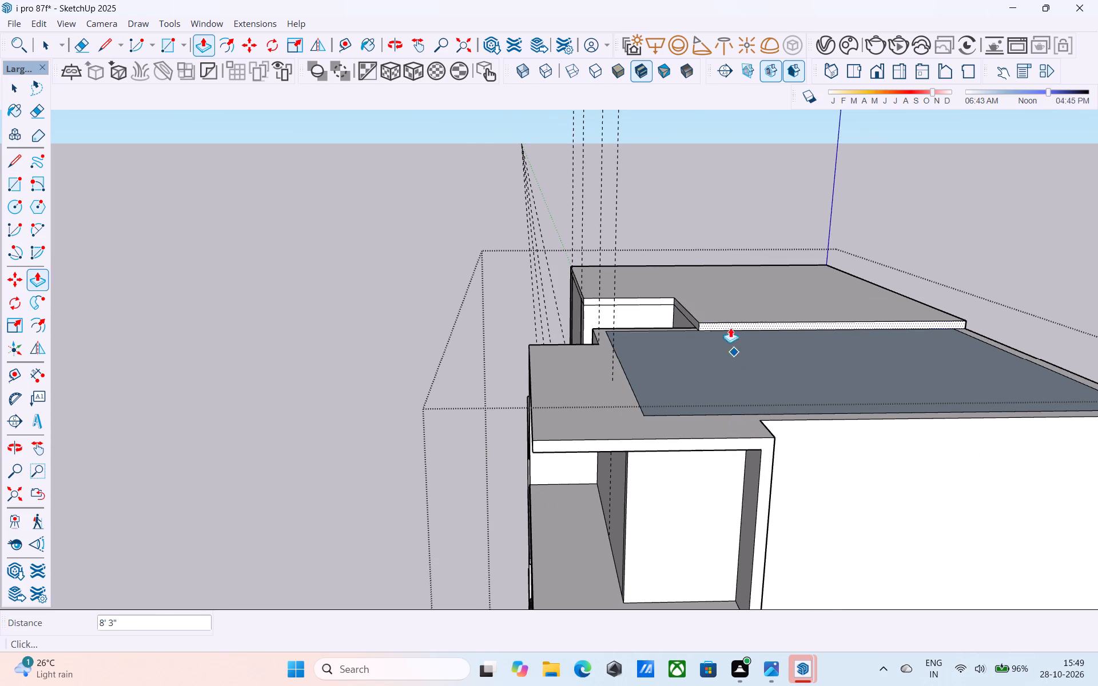
left_click(726, 319)
left_click(782, 430)
left_click(790, 397)
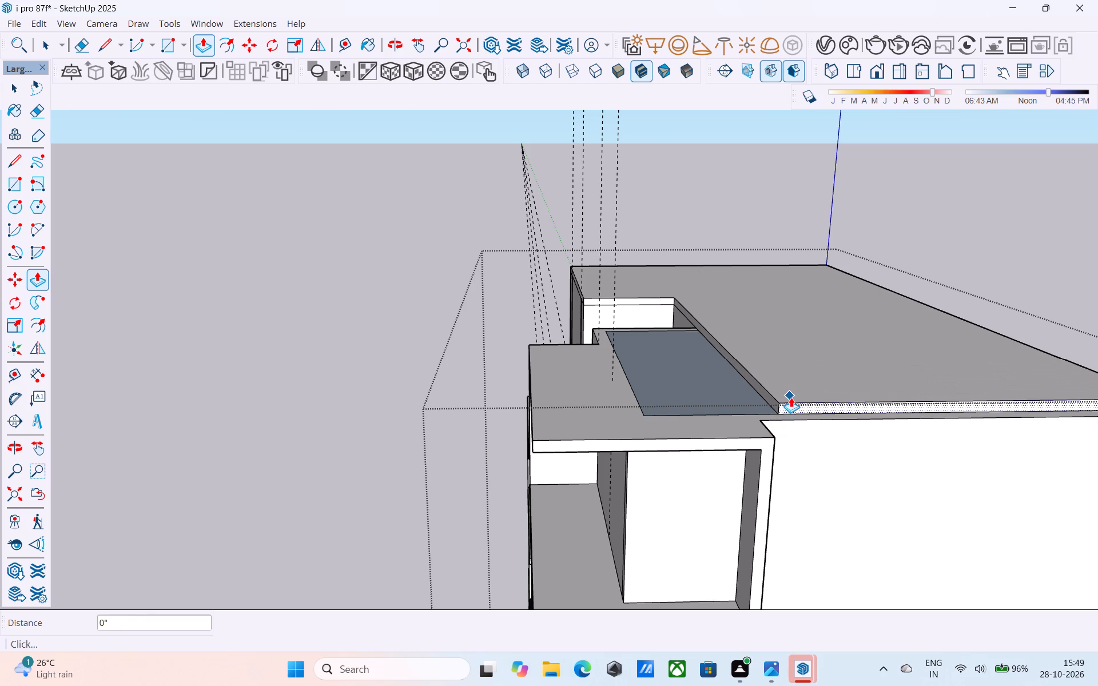
left_click(810, 423)
Draw a 6" vertical line on the extended slab's front face at the recess's other rear corner.
middle_click_drag(847, 388, 1013, 356)
scroll(895, 323, "down", 3)
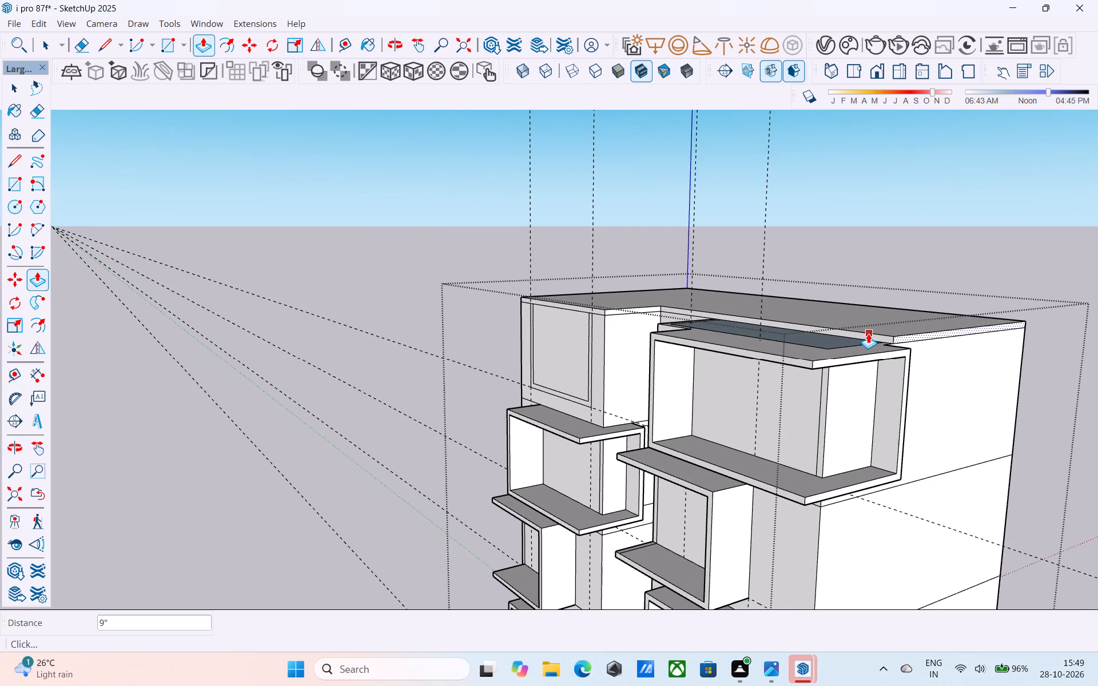
middle_click_drag(901, 333, 965, 422)
middle_click_drag(784, 379, 745, 340, "shift")
middle_click_drag(691, 328, 793, 433)
scroll(717, 385, "up", 9)
key("space")
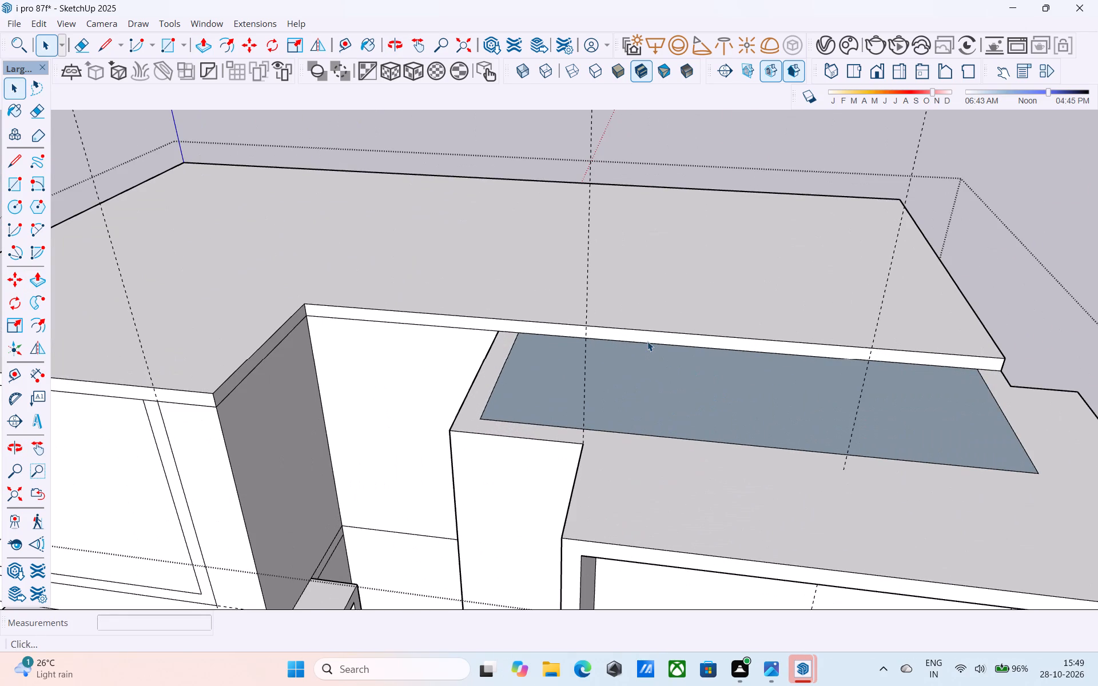
key("l")
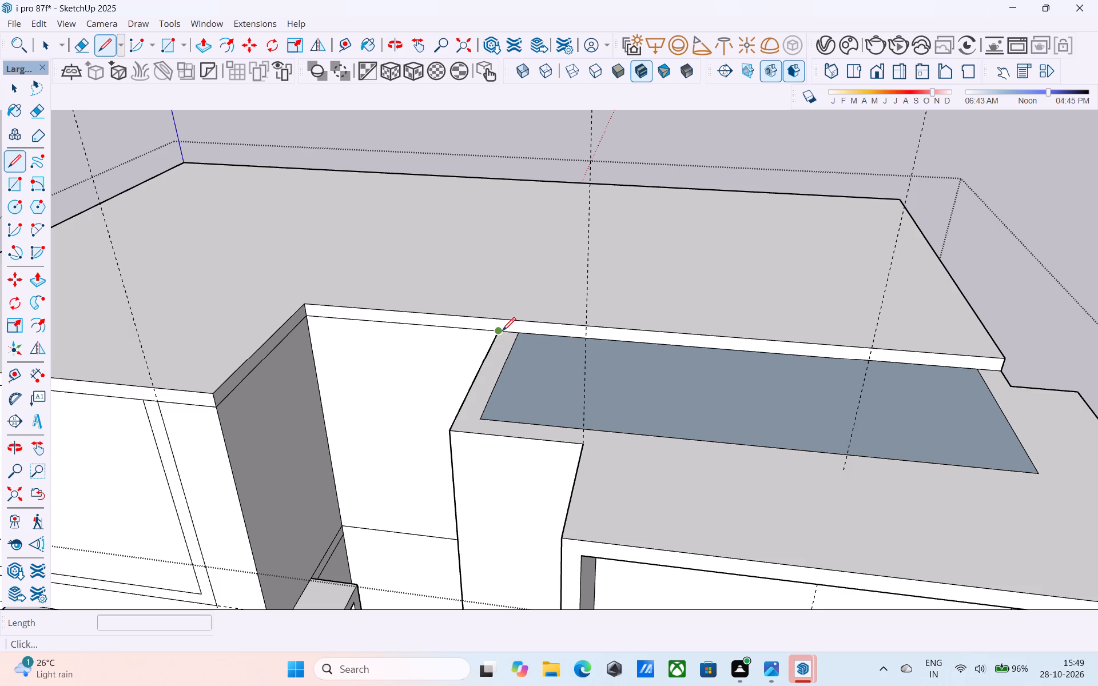
left_click(502, 332)
scroll(501, 321, "up", 3)
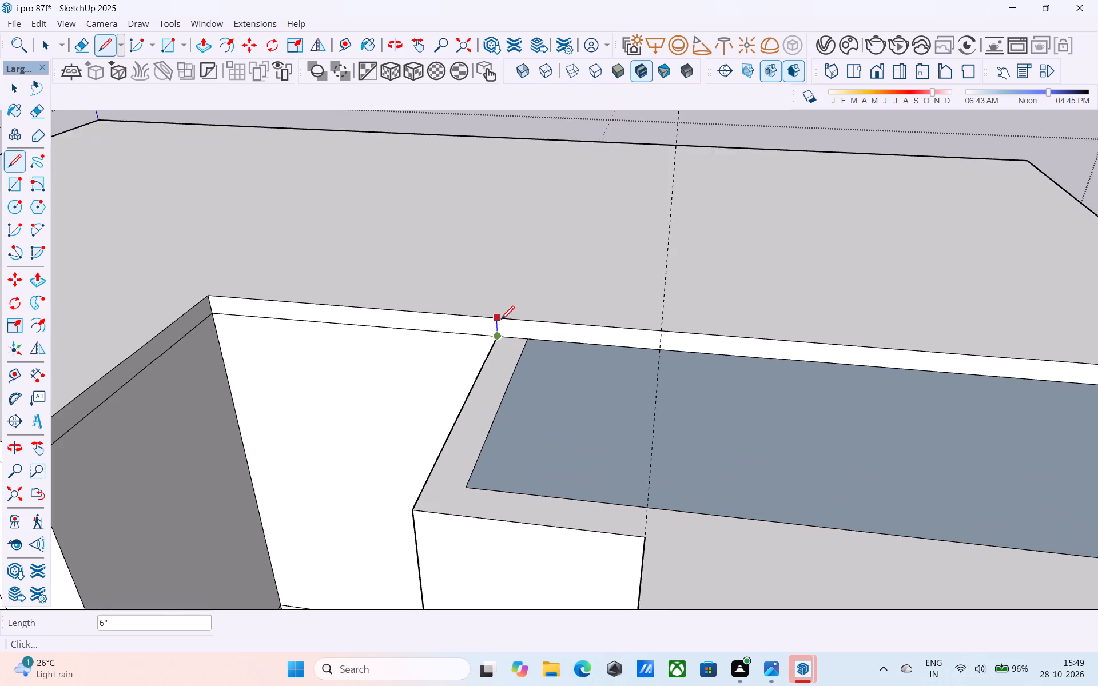
scroll(501, 321, "up", 8)
left_click(501, 321)
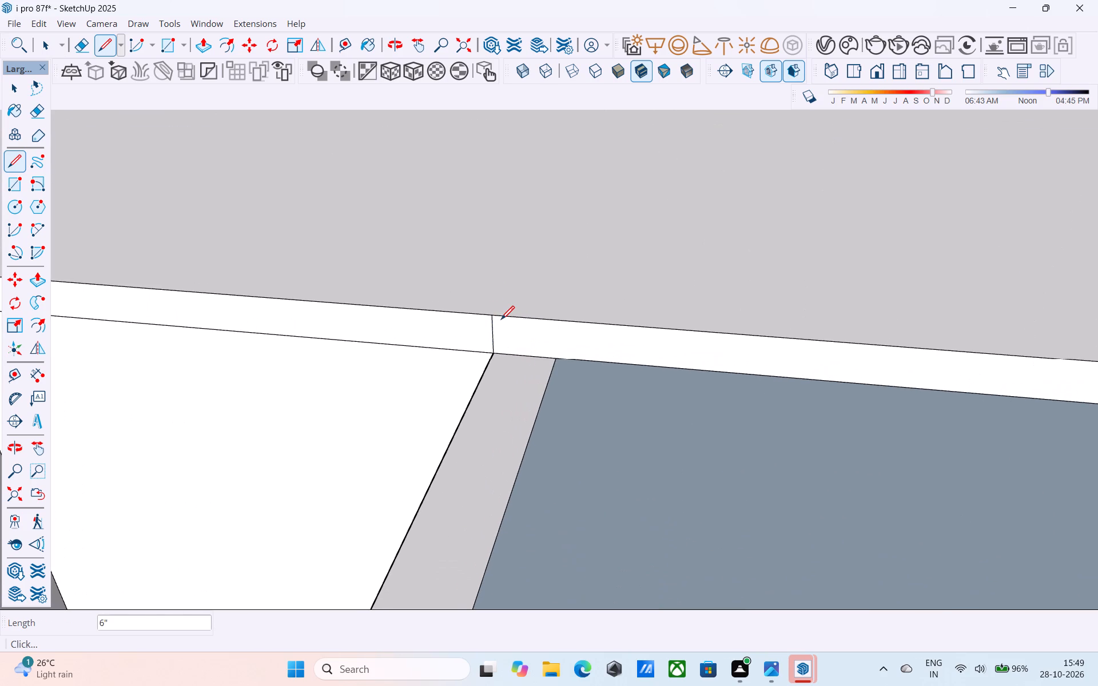
Push/Pull the slab's front face beside the recess forward about 6' 5 5/8" to the front wall's outer edge.
key("space")
left_click(501, 321)
key("p")
left_click(502, 321)
scroll(497, 353, "down", 4)
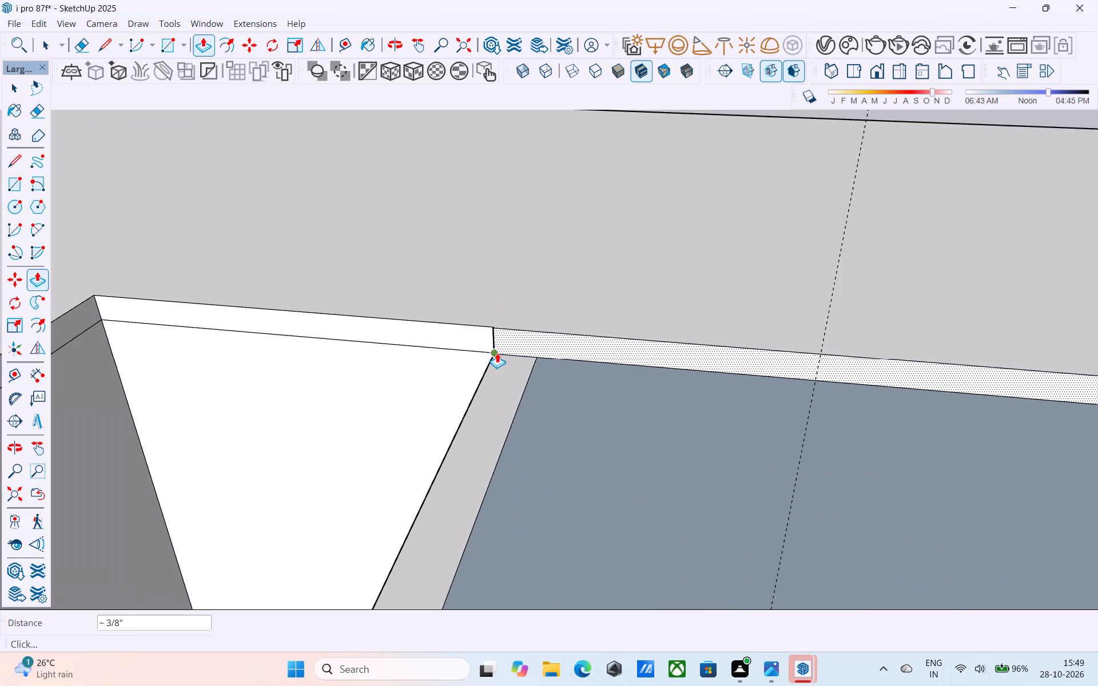
left_click(502, 348)
scroll(494, 377, "down", 10)
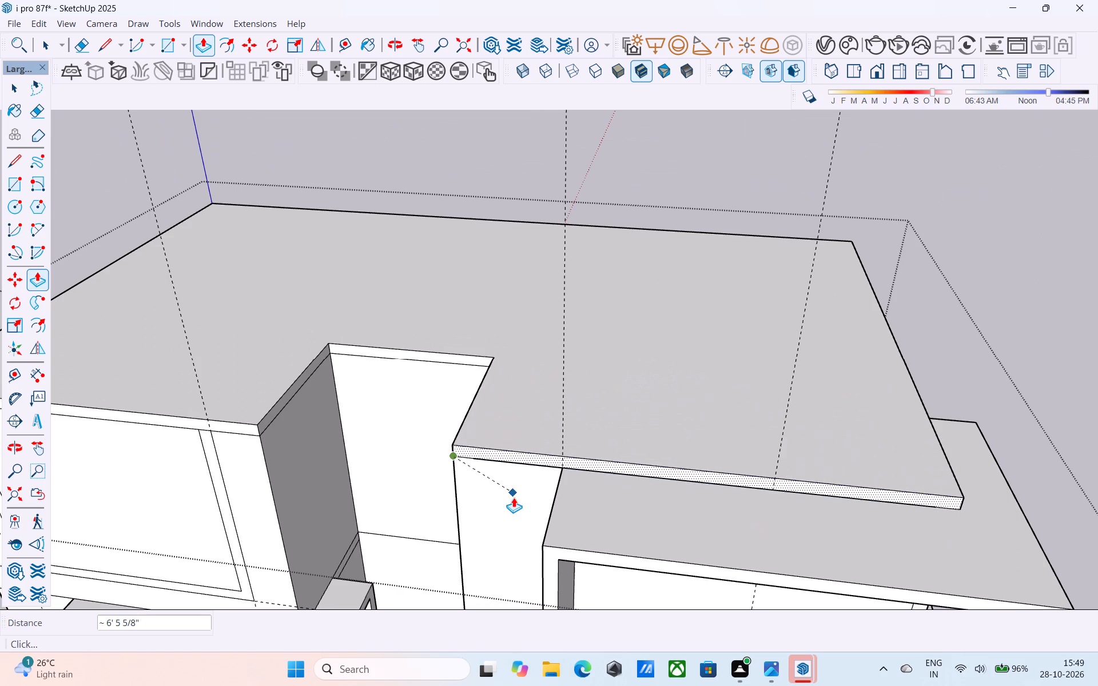
left_click(514, 497)
Examine the roof slab's edges around the recess and the whole building from several angles.
middle_click_drag(514, 498, 563, 514)
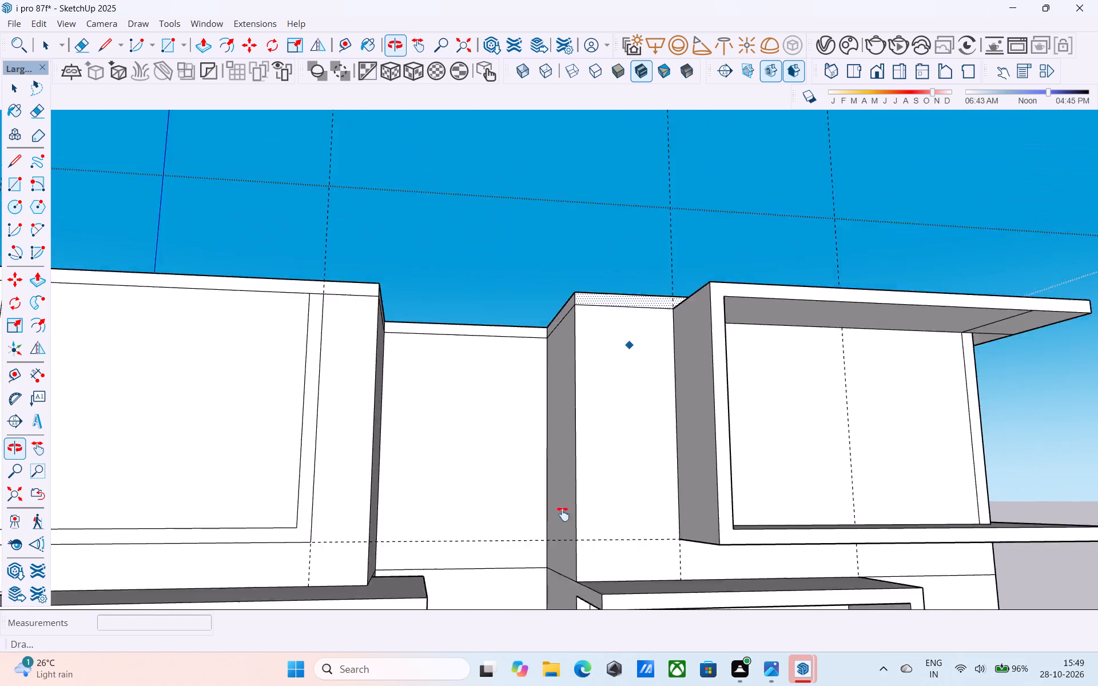
middle_click_drag(563, 514, 563, 515)
scroll(600, 414, "up", 16)
scroll(555, 332, "down", 7)
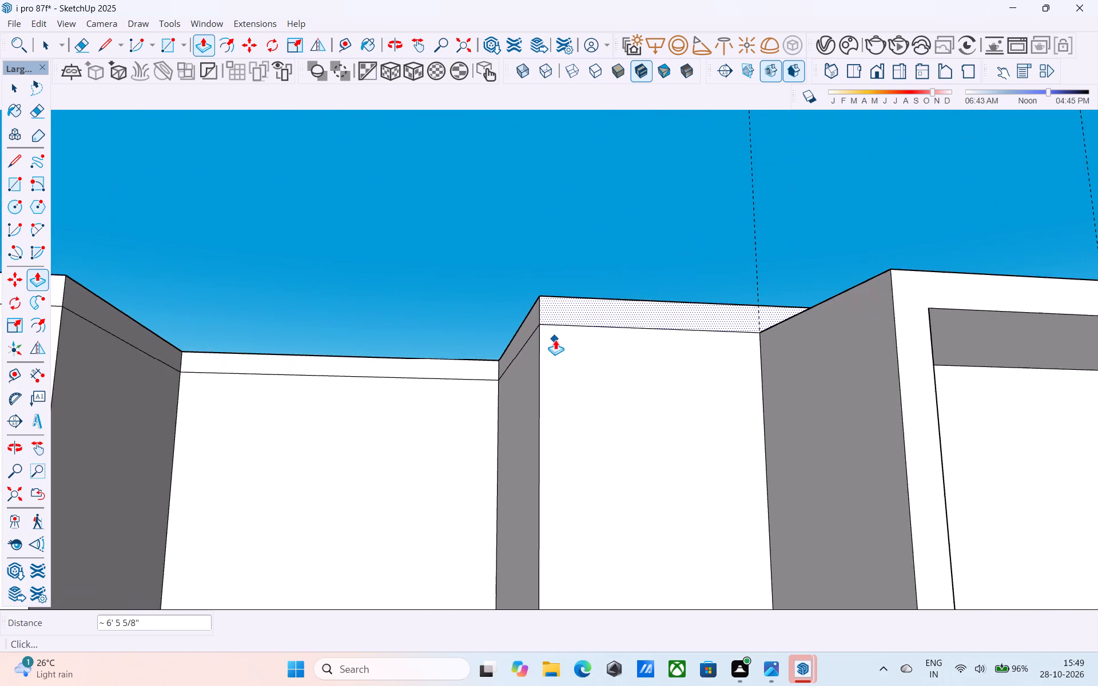
scroll(555, 340, "down", 15)
middle_click_drag(615, 328, 530, 527)
middle_click_drag(653, 440, 690, 524)
middle_click_drag(684, 480, 693, 442, "shift")
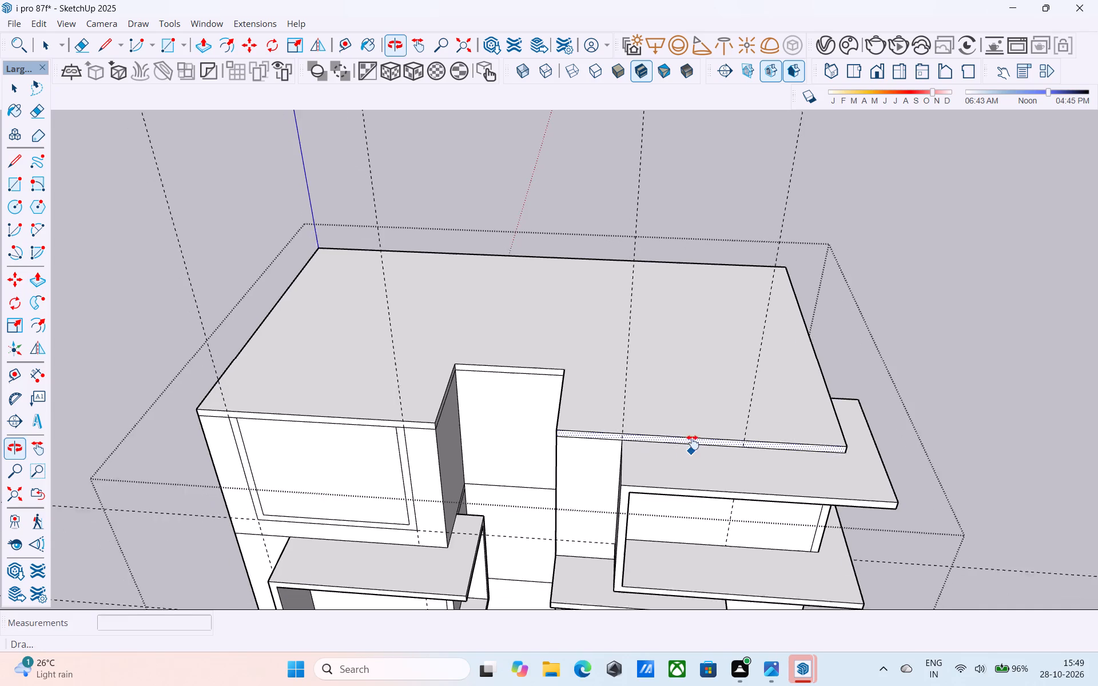
middle_click_drag(693, 442, 693, 442, "shift")
scroll(690, 441, "down", 9)
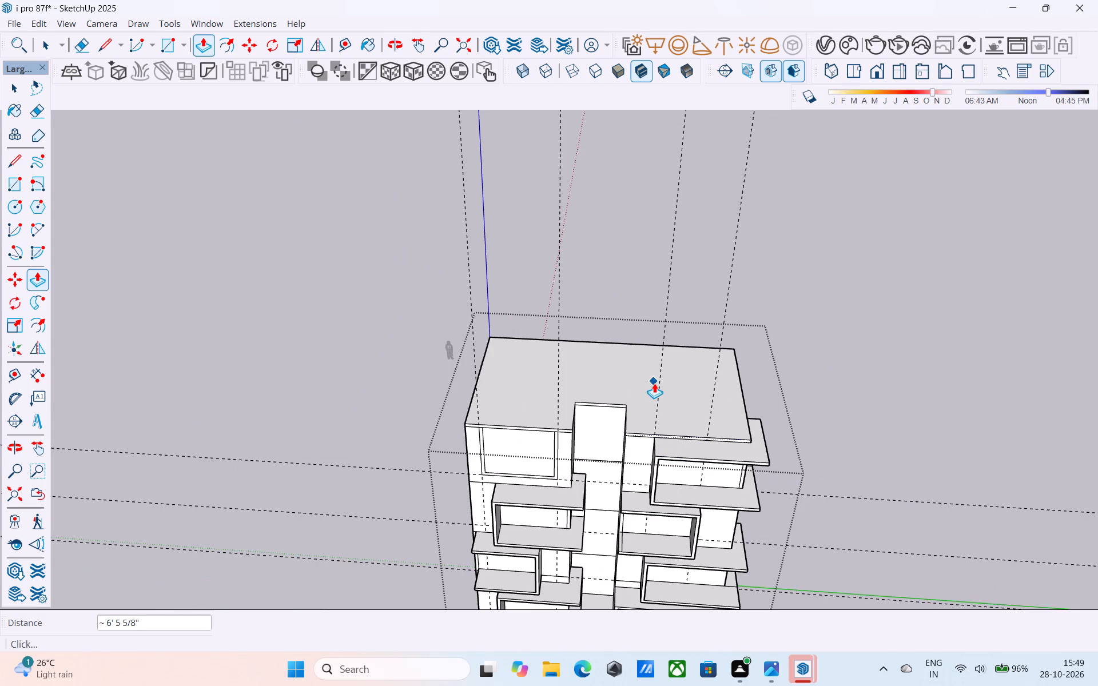
scroll(654, 383, "down", 4)
middle_click_drag(654, 384, 655, 392)
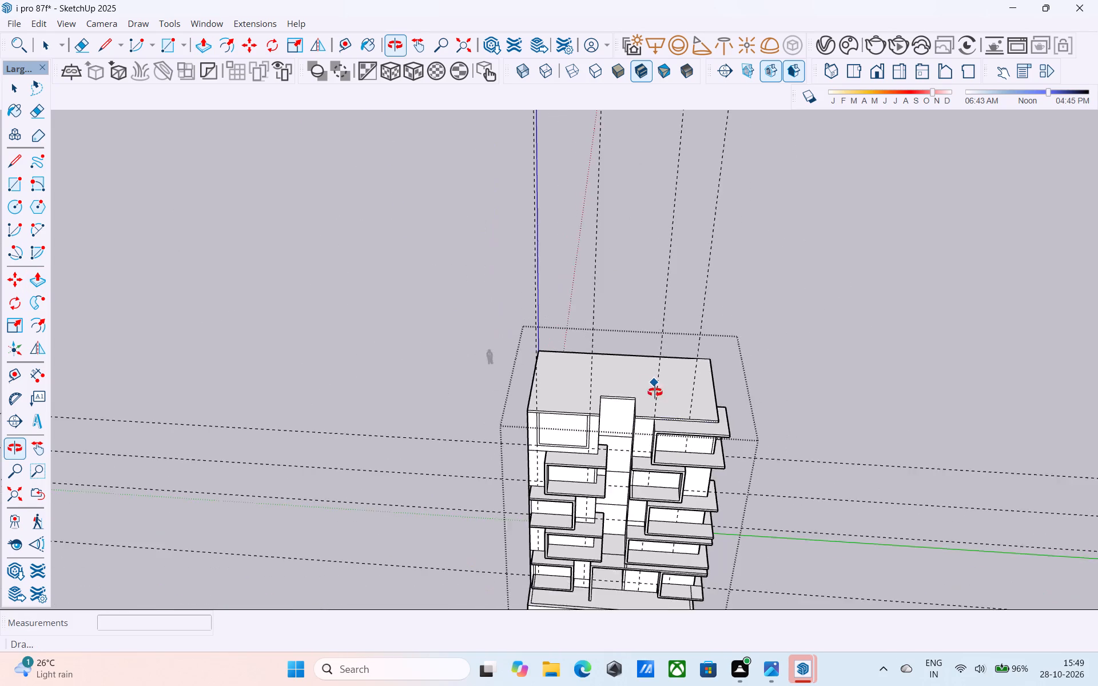
middle_click_drag(655, 392, 663, 456)
middle_click_drag(654, 421, 645, 389)
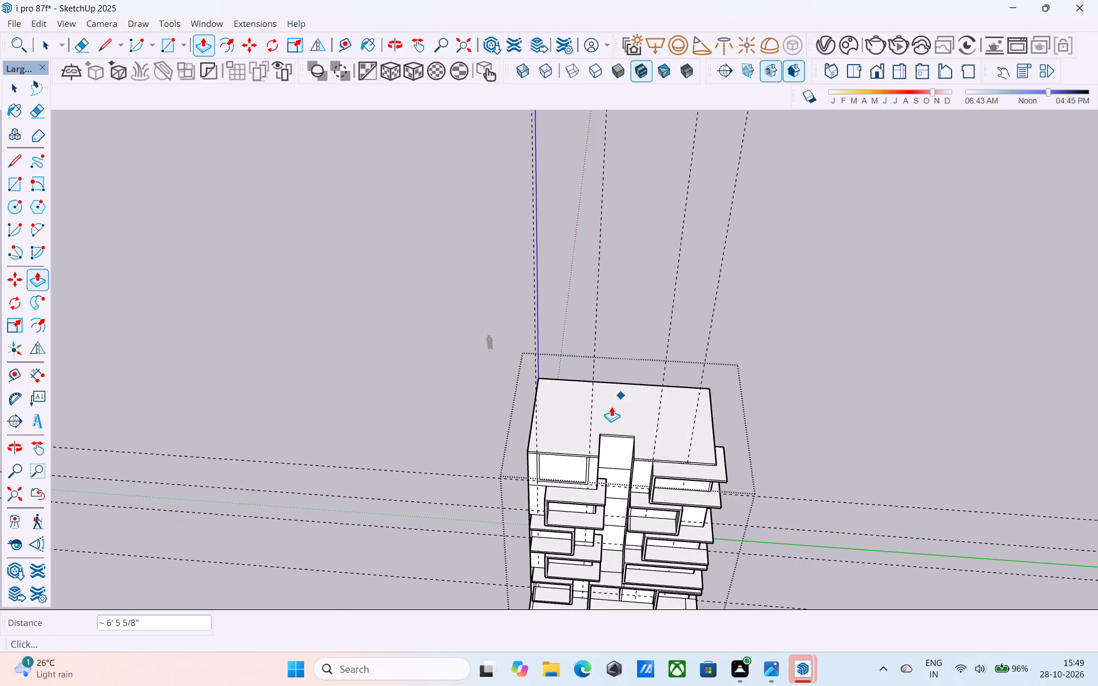
Save the model.
scroll(611, 406, "up", 3)
key("space")
scroll(611, 406, "down", 2)
key("ctrl+s")
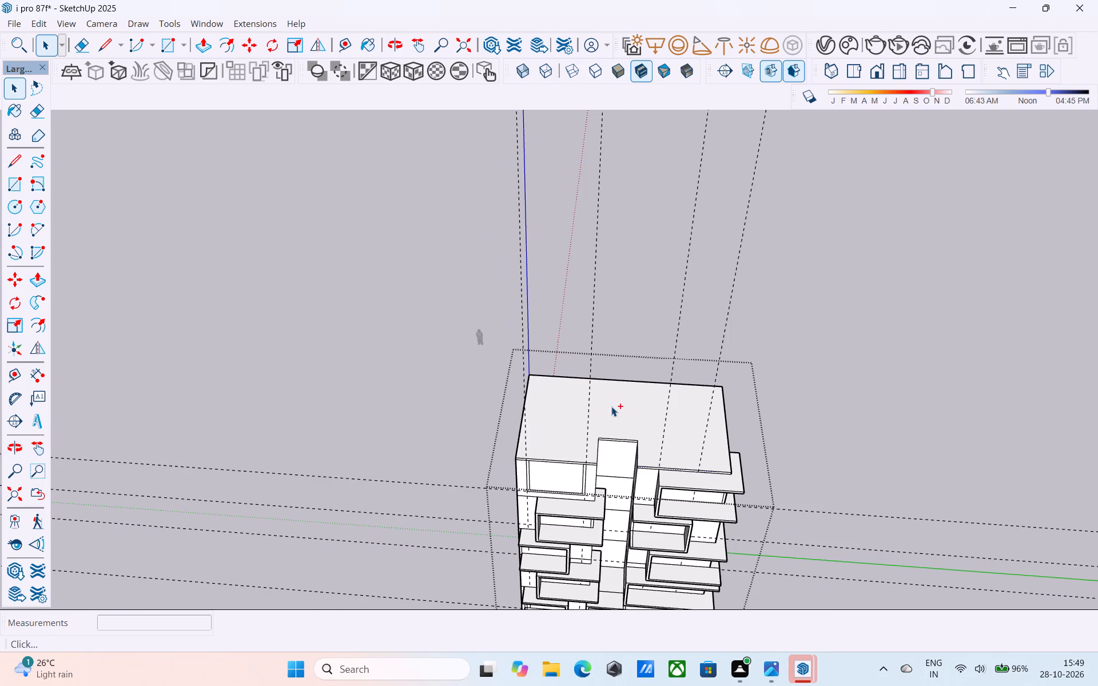
Offset the roof slab's top outline inward by 9" to outline a perimeter wall.
scroll(611, 406, "down", 5)
middle_click_drag(597, 362, 674, 372, "shift")
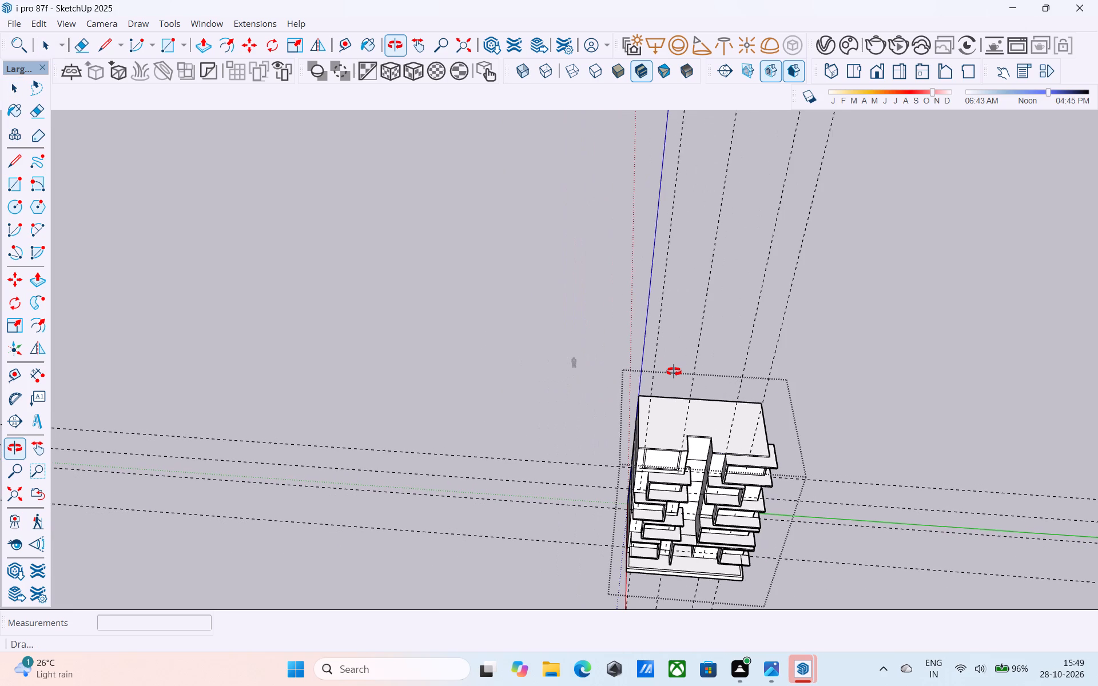
middle_click_drag(674, 372, 674, 373, "shift")
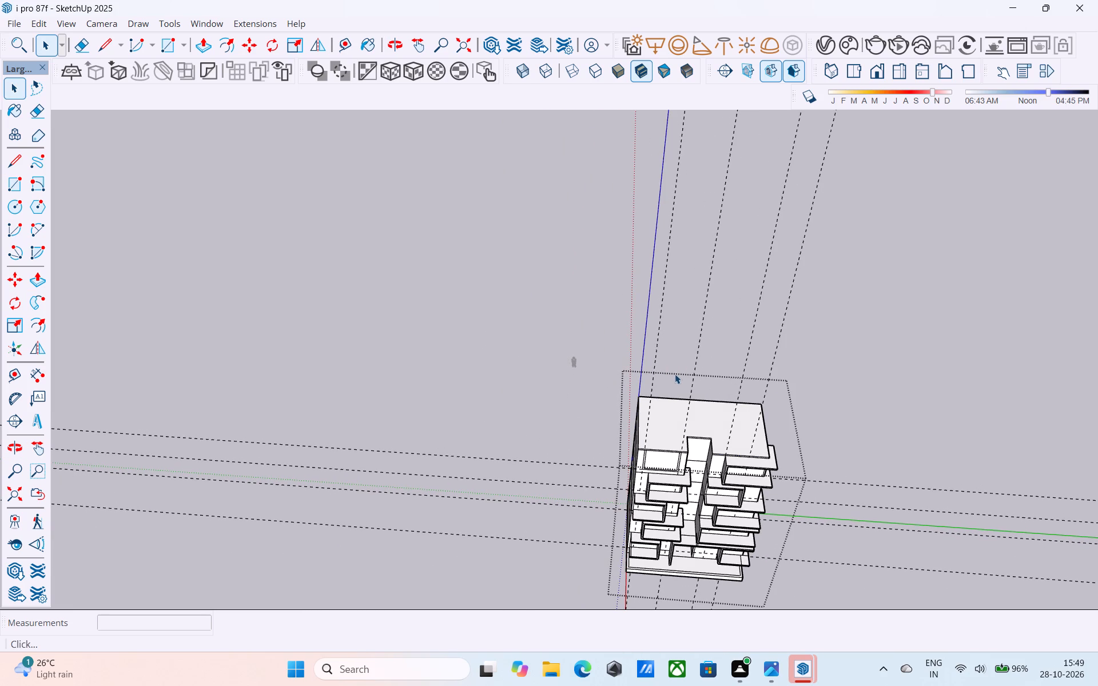
scroll(675, 374, "down", 2)
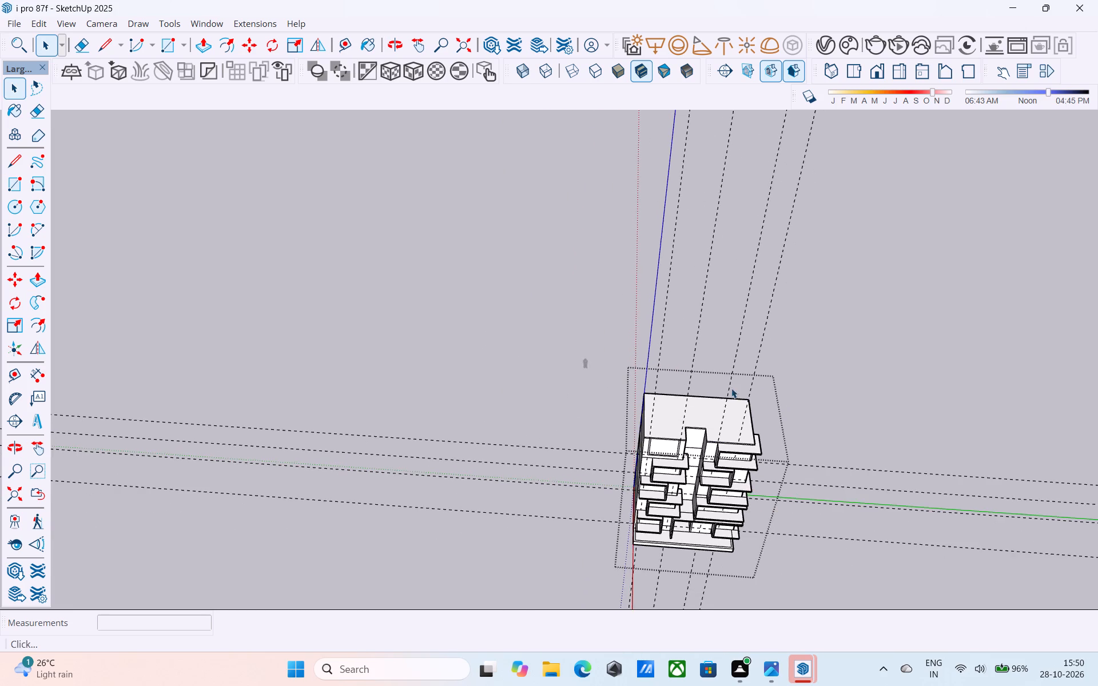
middle_click_drag(798, 416, 599, 389)
scroll(616, 430, "up", 10)
left_click(581, 472)
scroll(581, 472, "up", 1)
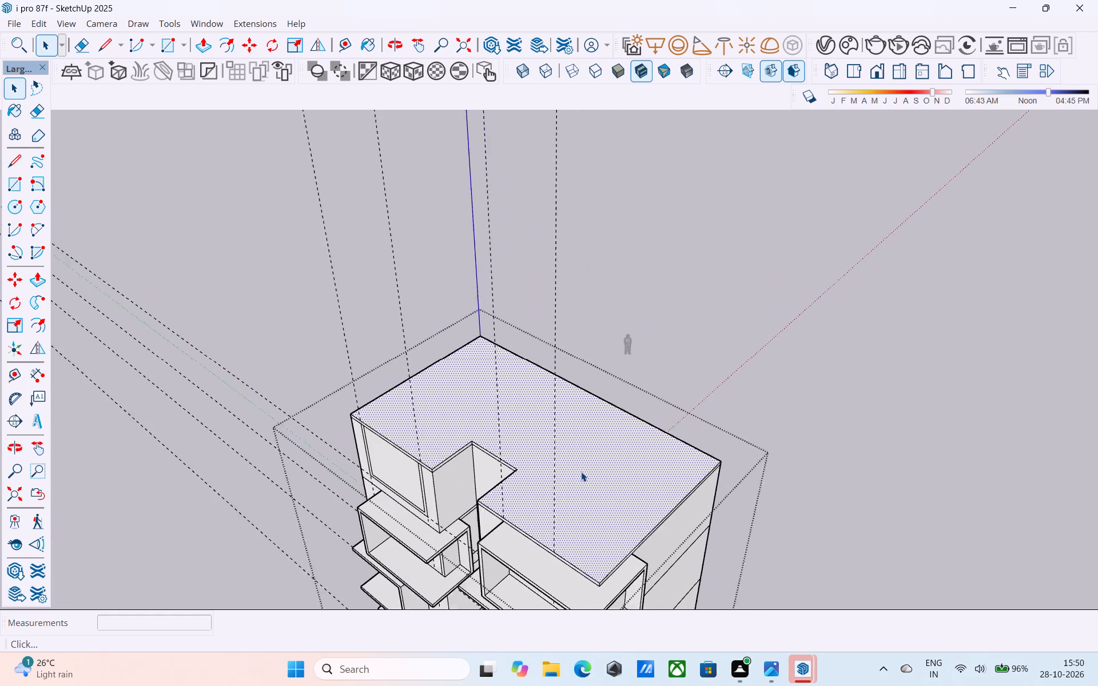
scroll(581, 472, "up", 4)
key("f")
left_click(581, 472)
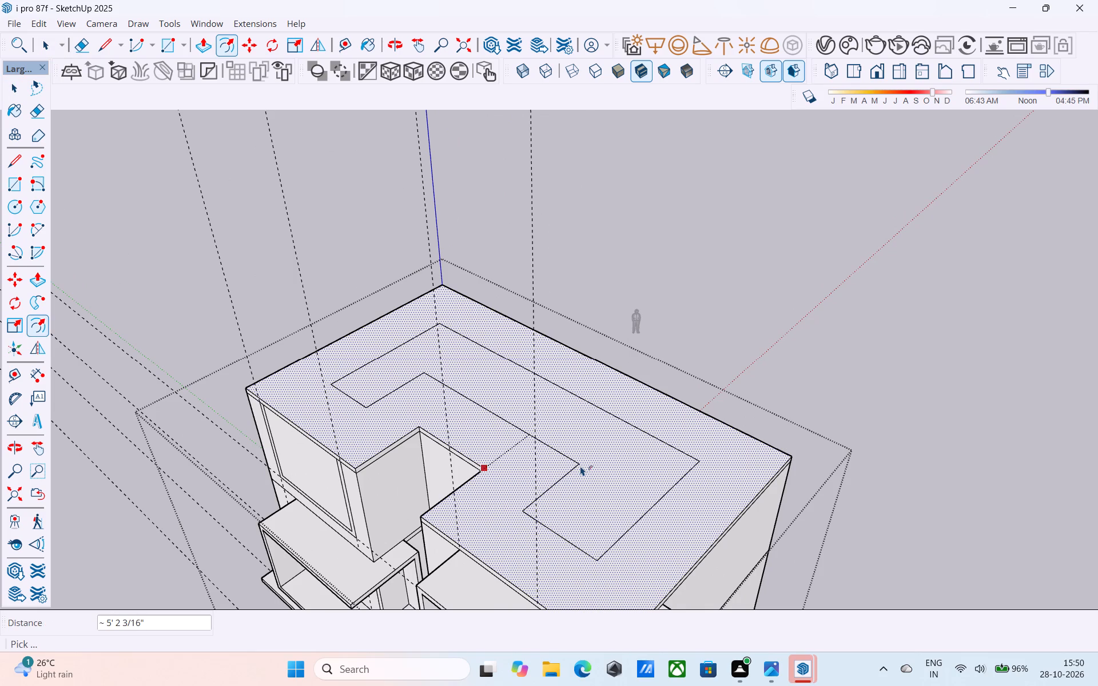
key("9")
key("shift+quotedbl")
key("Return")
key("space")
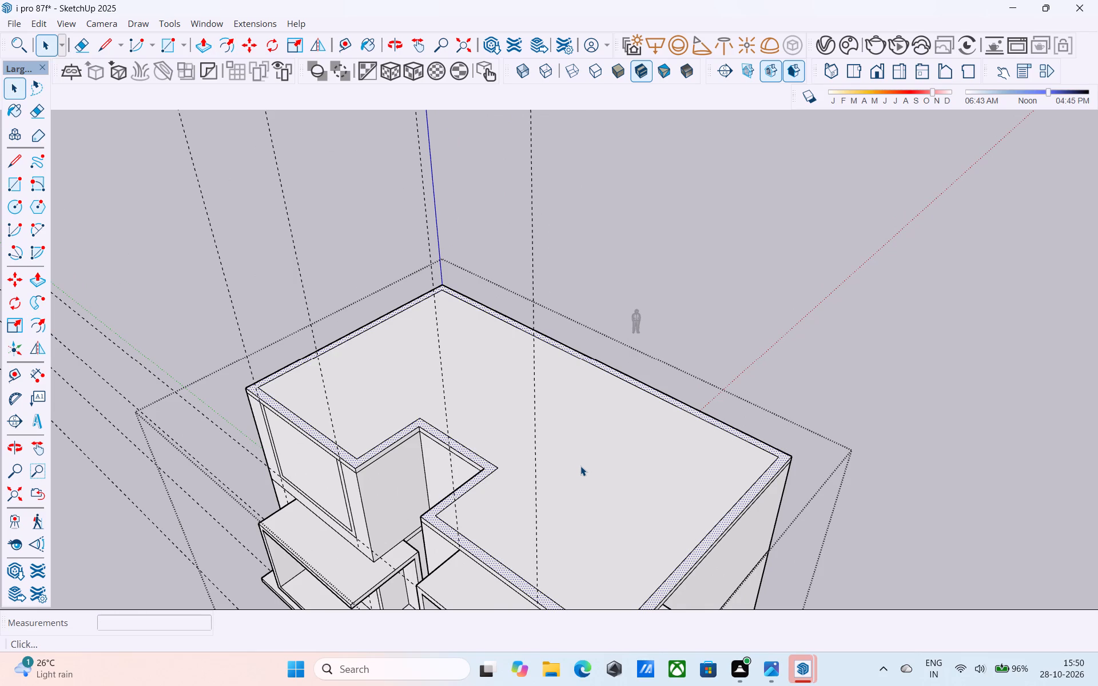
scroll(580, 466, "up", 1)
scroll(593, 485, "down", 5)
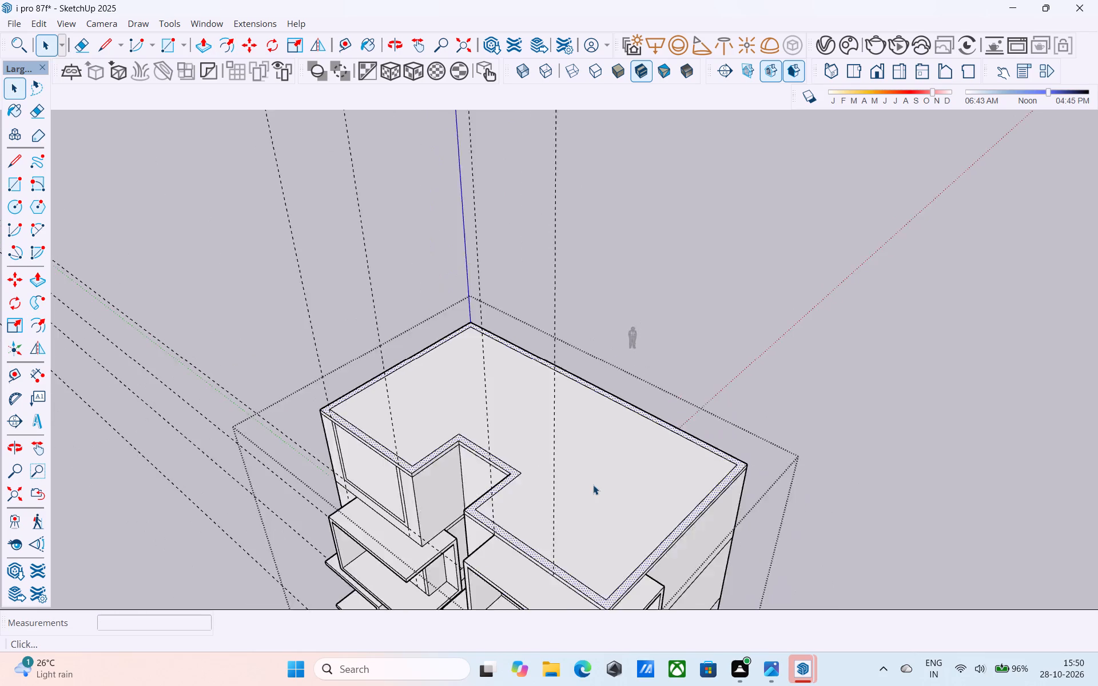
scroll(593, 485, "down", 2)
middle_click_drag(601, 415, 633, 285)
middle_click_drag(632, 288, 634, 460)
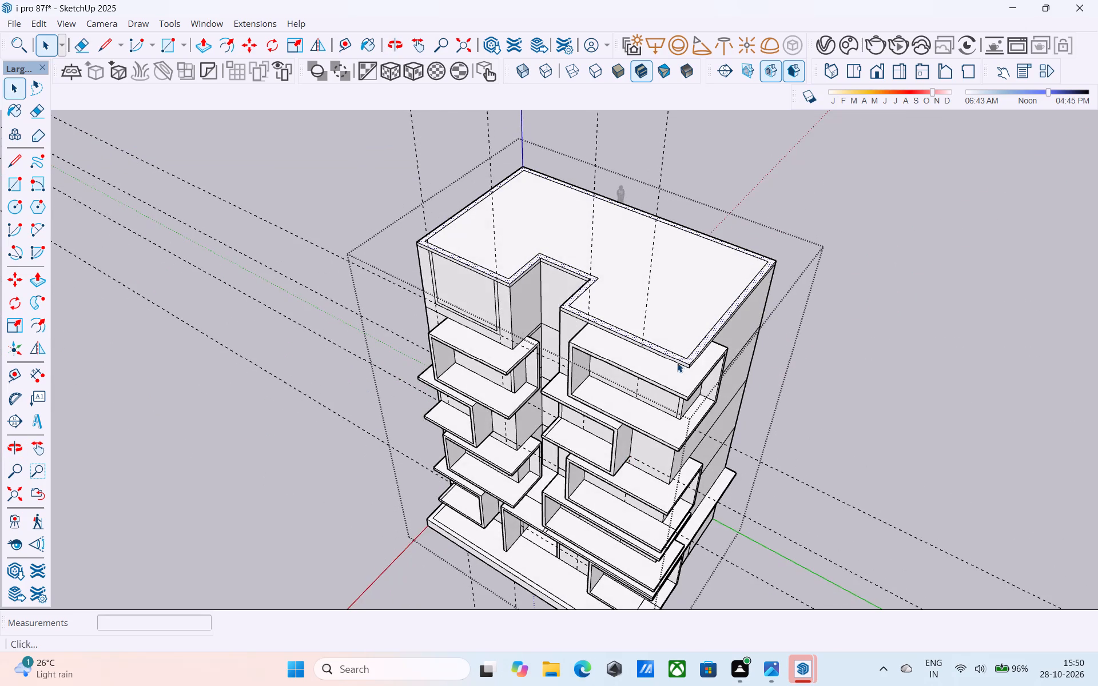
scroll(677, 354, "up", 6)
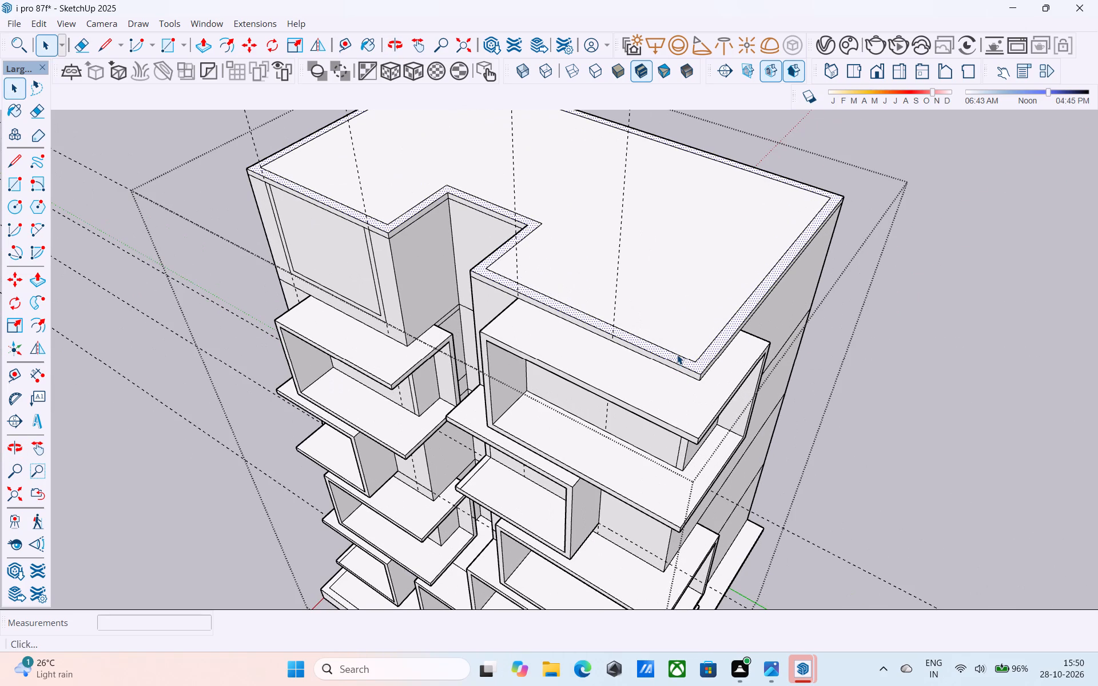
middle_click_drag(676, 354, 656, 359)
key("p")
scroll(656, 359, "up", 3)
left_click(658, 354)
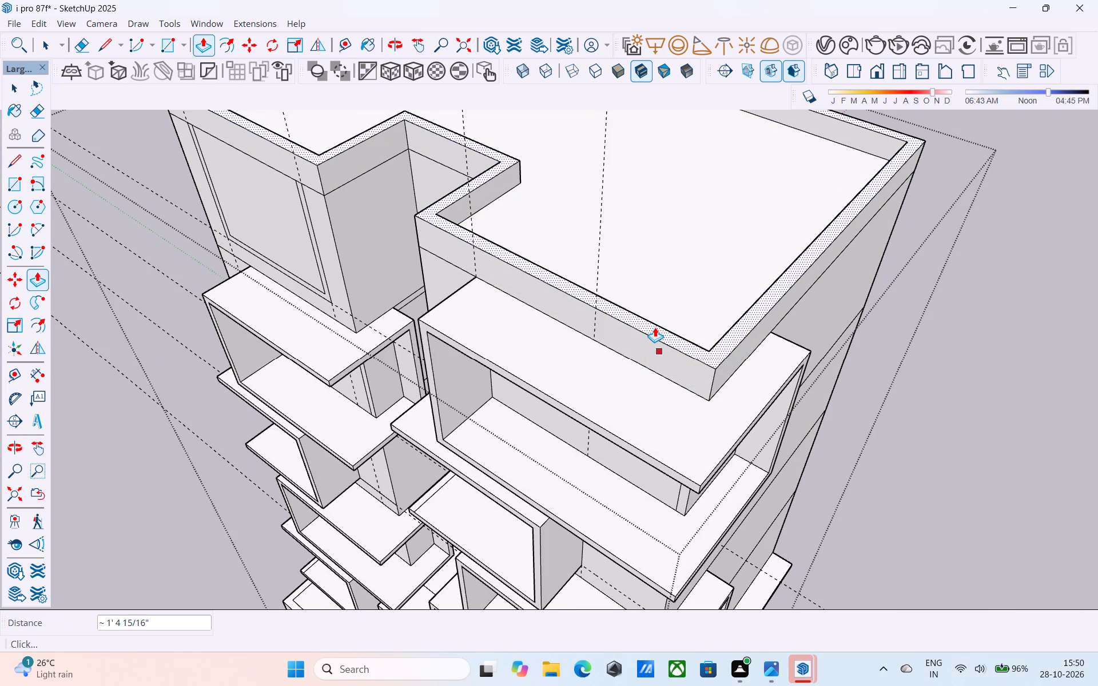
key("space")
Measure the top storey's height at the building's rear corner, from the storey line to the roof slab's underside.
scroll(654, 328, "down", 3)
middle_click_drag(654, 328, 257, 212)
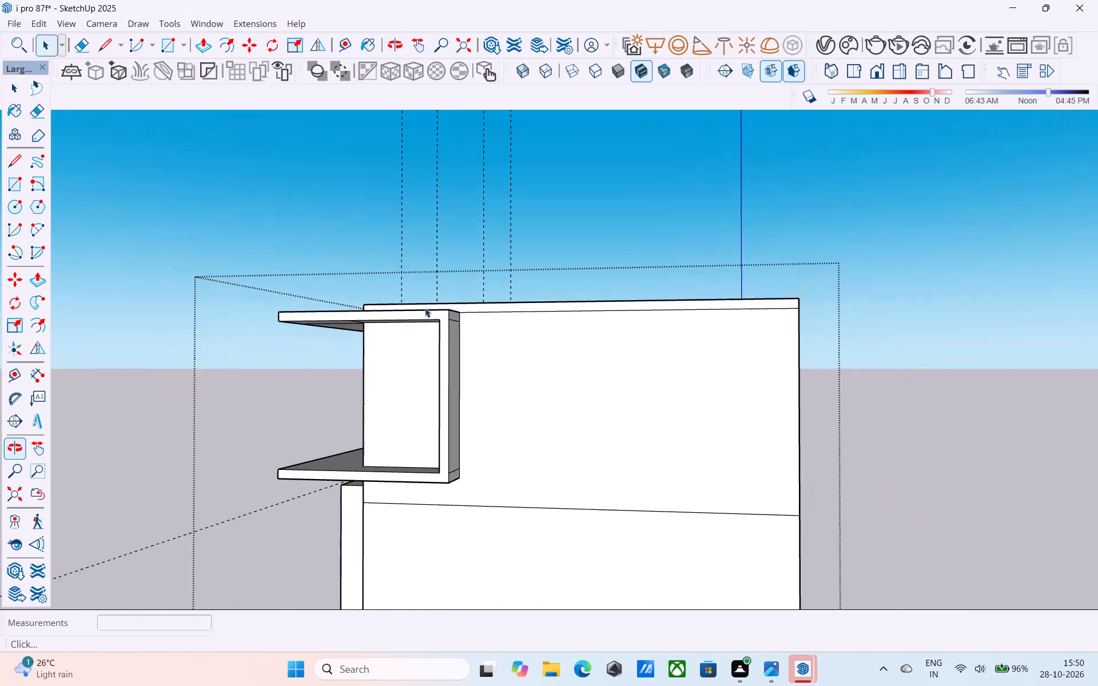
middle_click_drag(681, 376, 497, 385)
key("l")
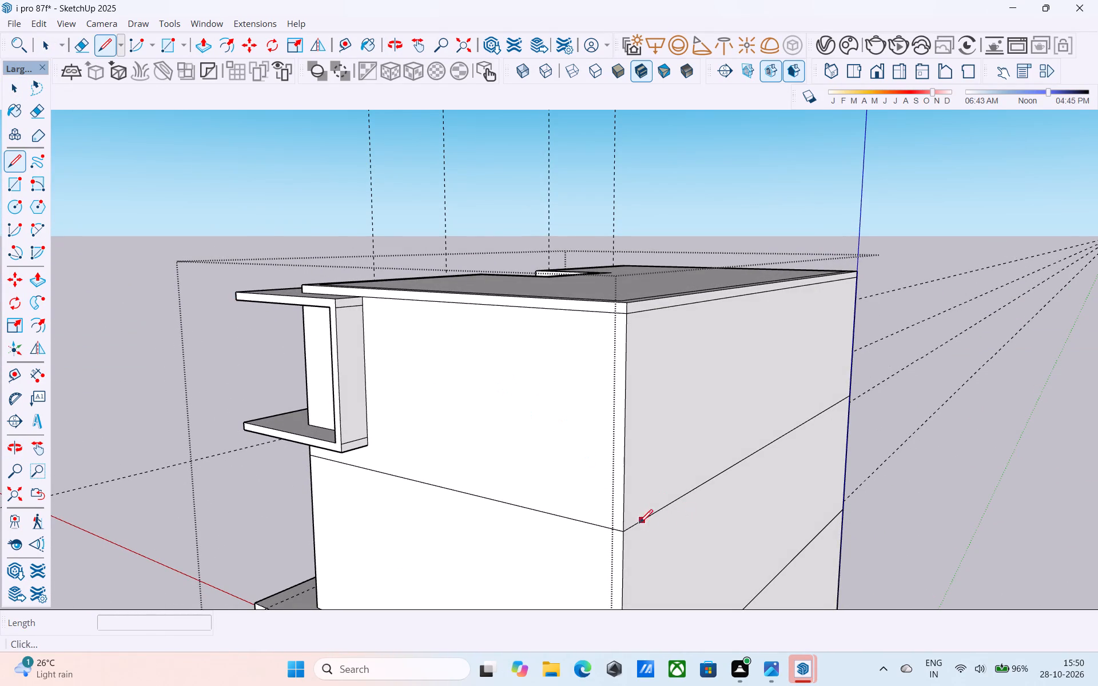
left_click(623, 534)
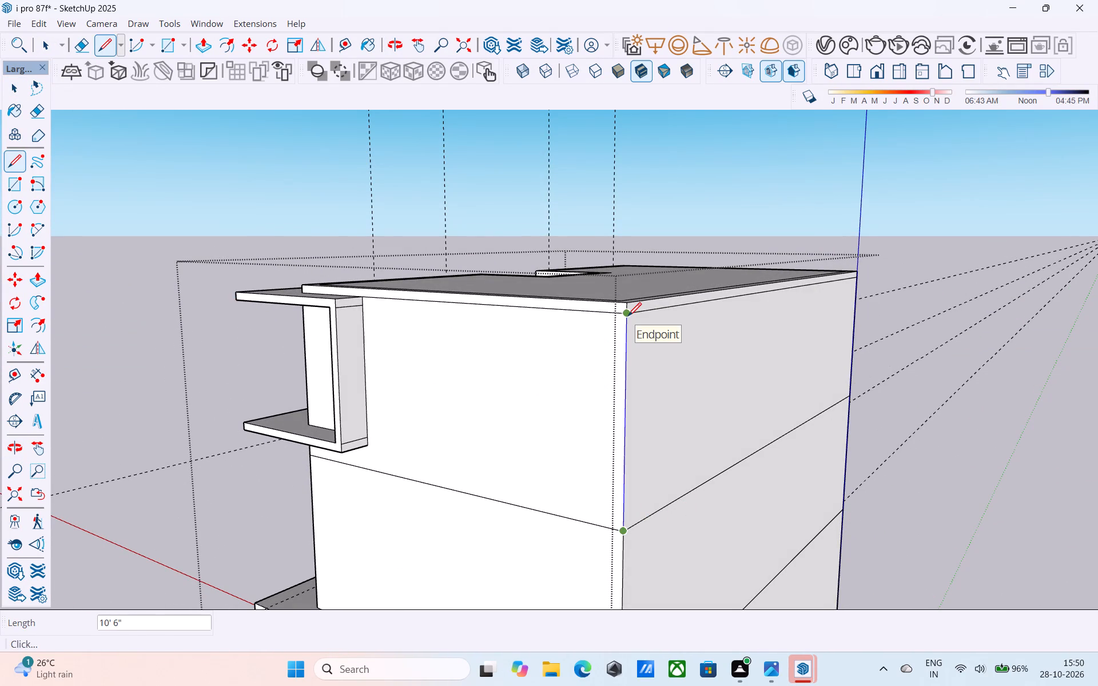
key("space")
Push/Pull the 9" perimeter ring on the roof slab upward 10' to form the walls.
scroll(628, 318, "down", 1)
middle_click_drag(628, 318, 1097, 370)
middle_click_drag(590, 440, 726, 369)
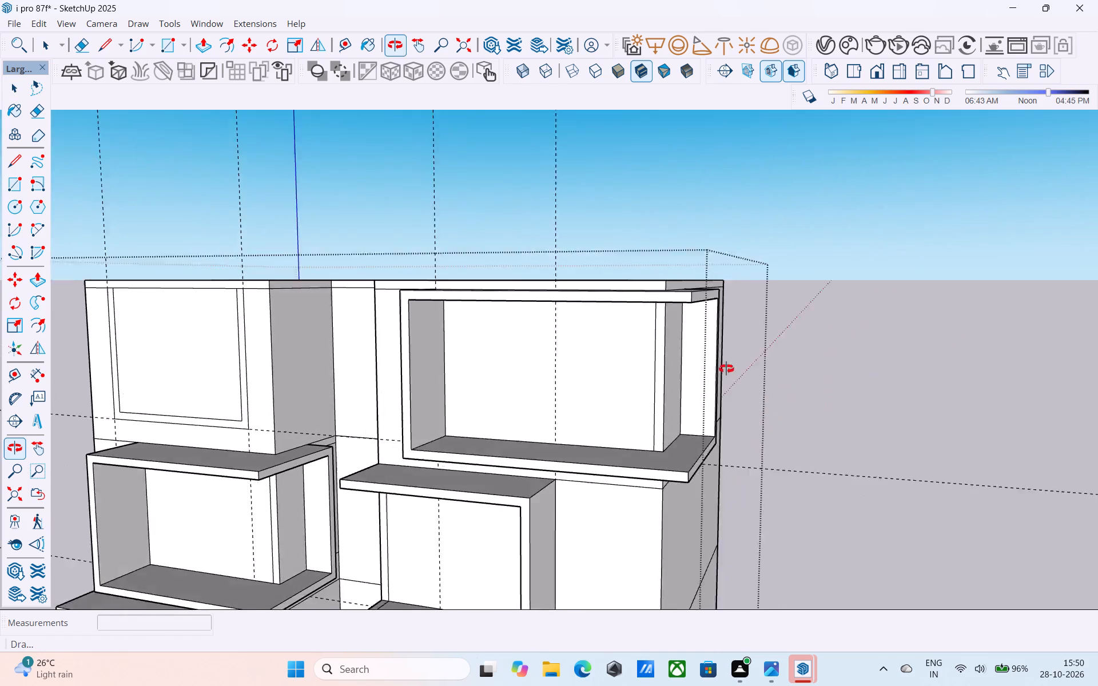
middle_click_drag(726, 369, 734, 519)
scroll(643, 370, "down", 5)
left_click(641, 368)
scroll(641, 368, "up", 5)
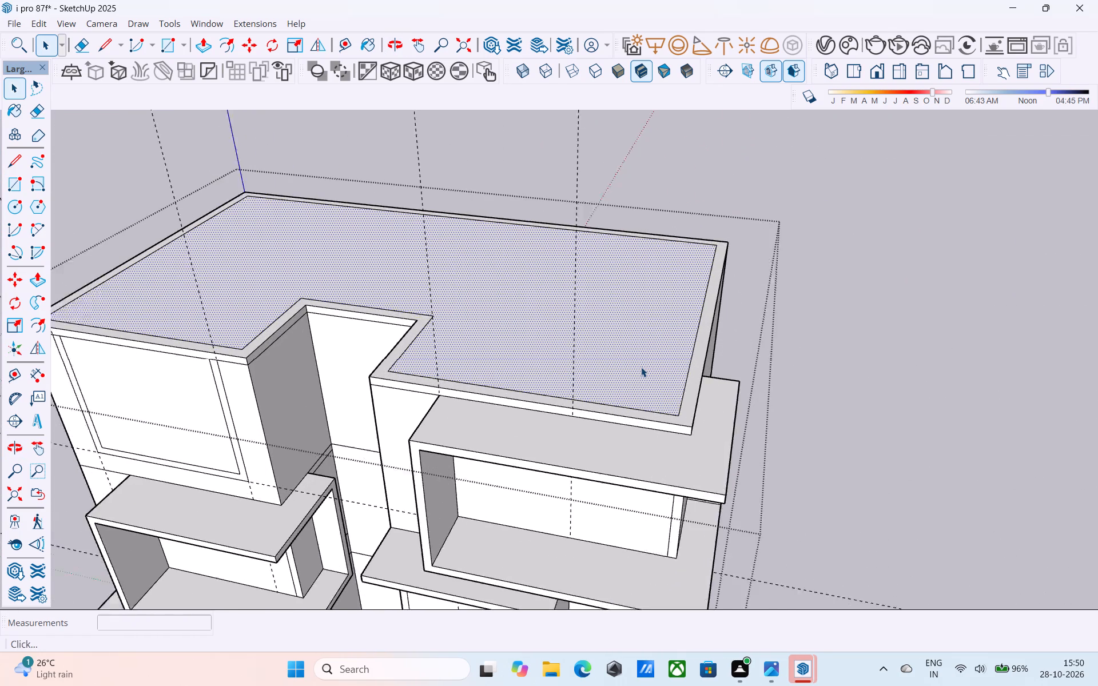
scroll(641, 367, "up", 6)
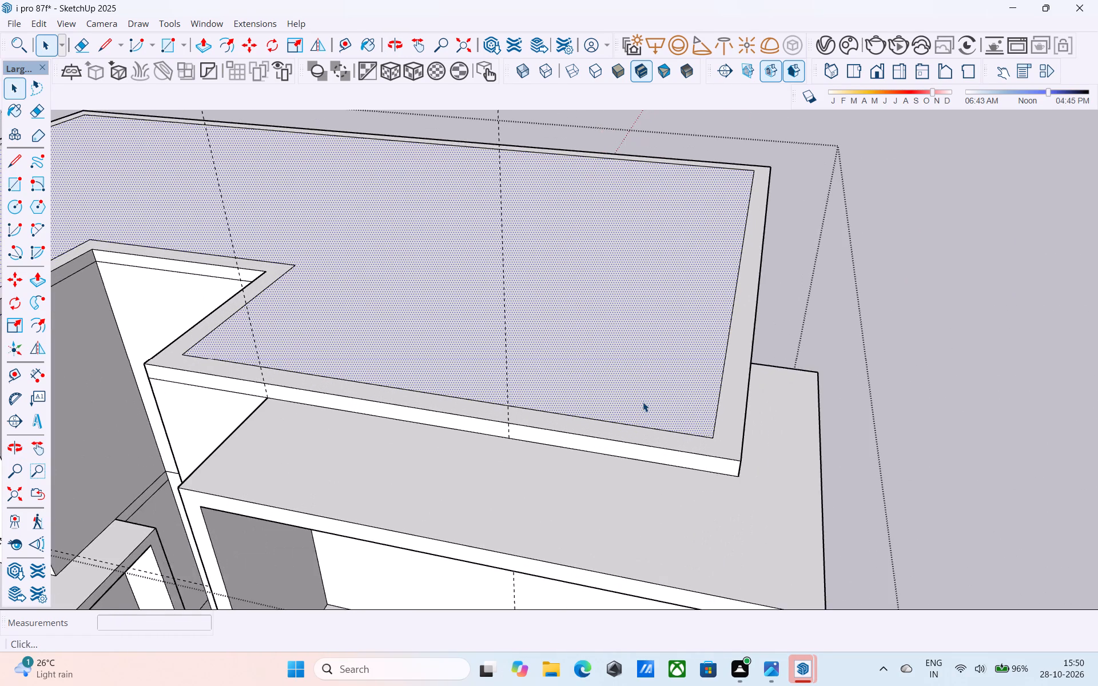
scroll(643, 402, "up", 2)
left_click(626, 452)
left_click(626, 449)
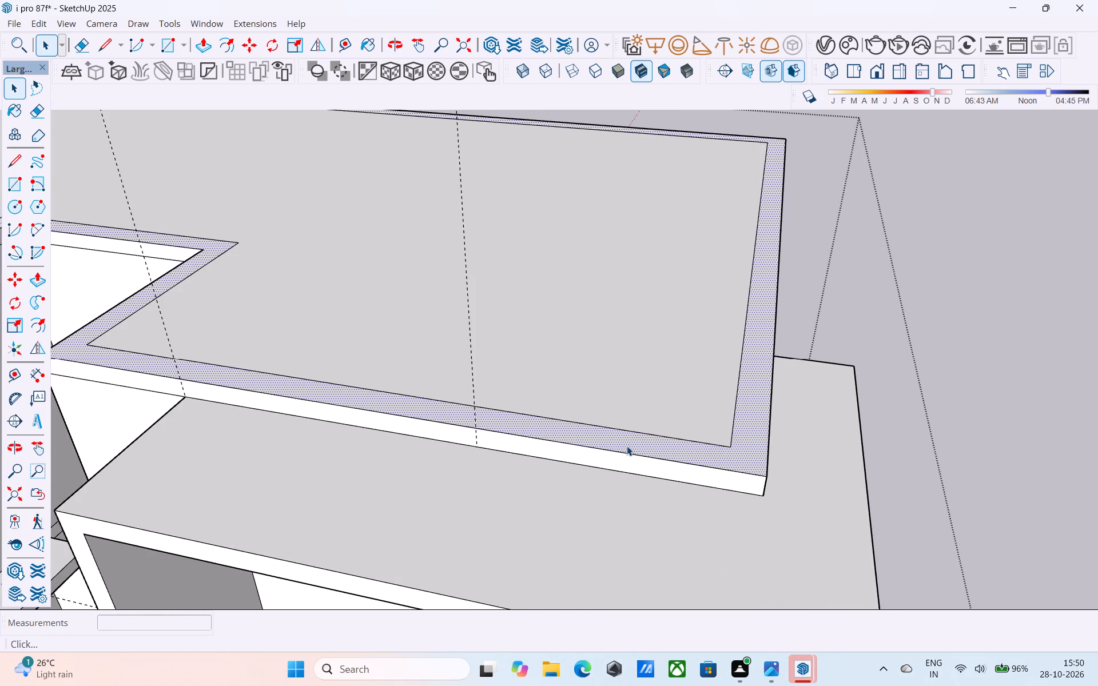
key("p")
left_click(627, 442)
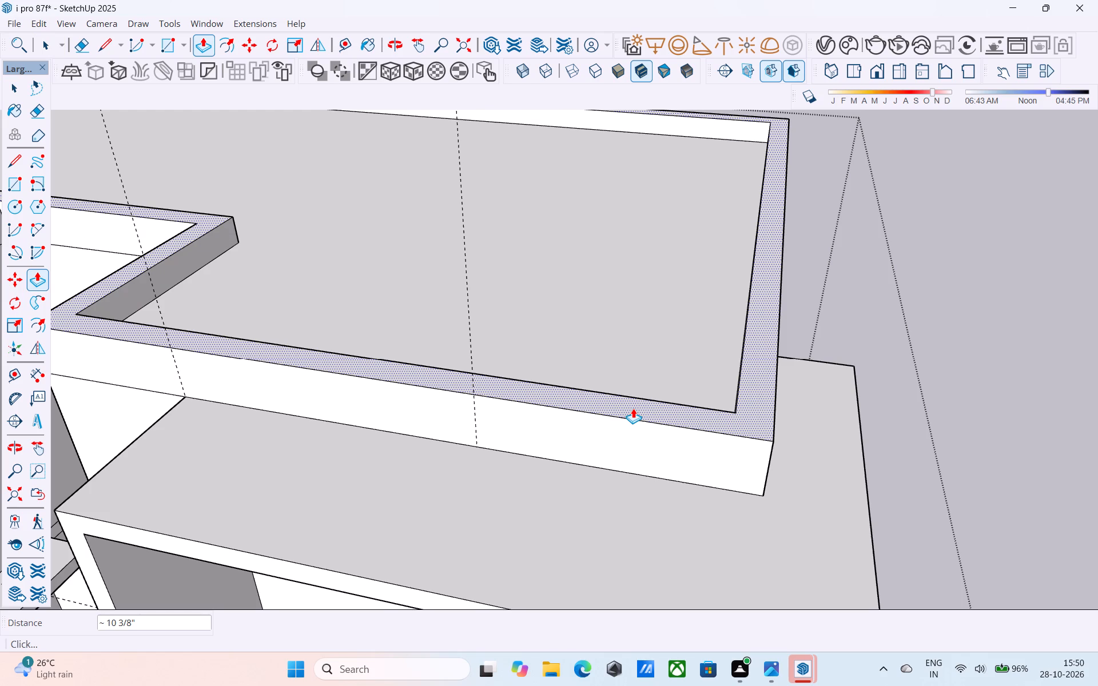
type("10'")
key("Return")
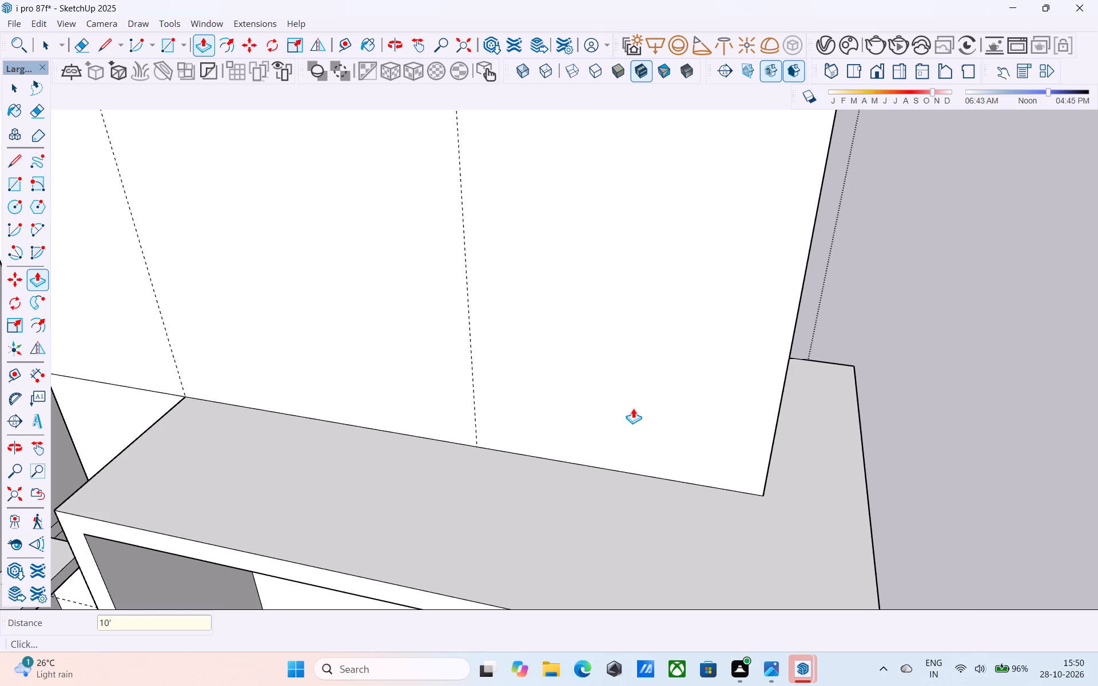
key("space")
Examine the raised perimeter walls and the front facade from several angles.
scroll(633, 408, "down", 9)
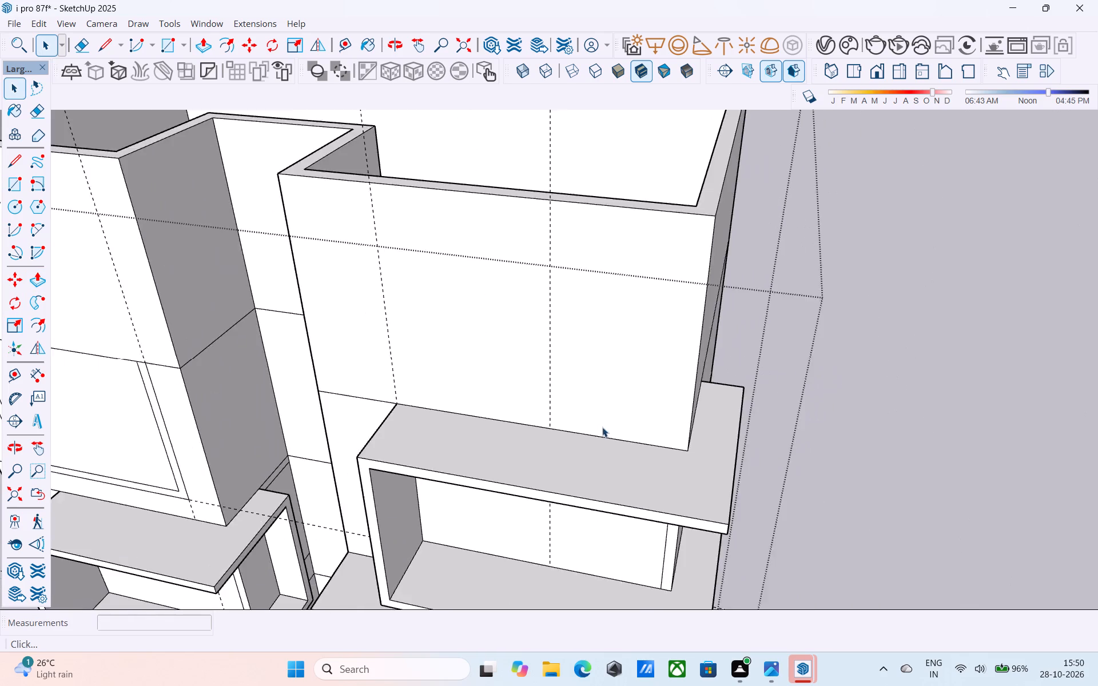
scroll(602, 427, "down", 4)
middle_click_drag(598, 430, 635, 341)
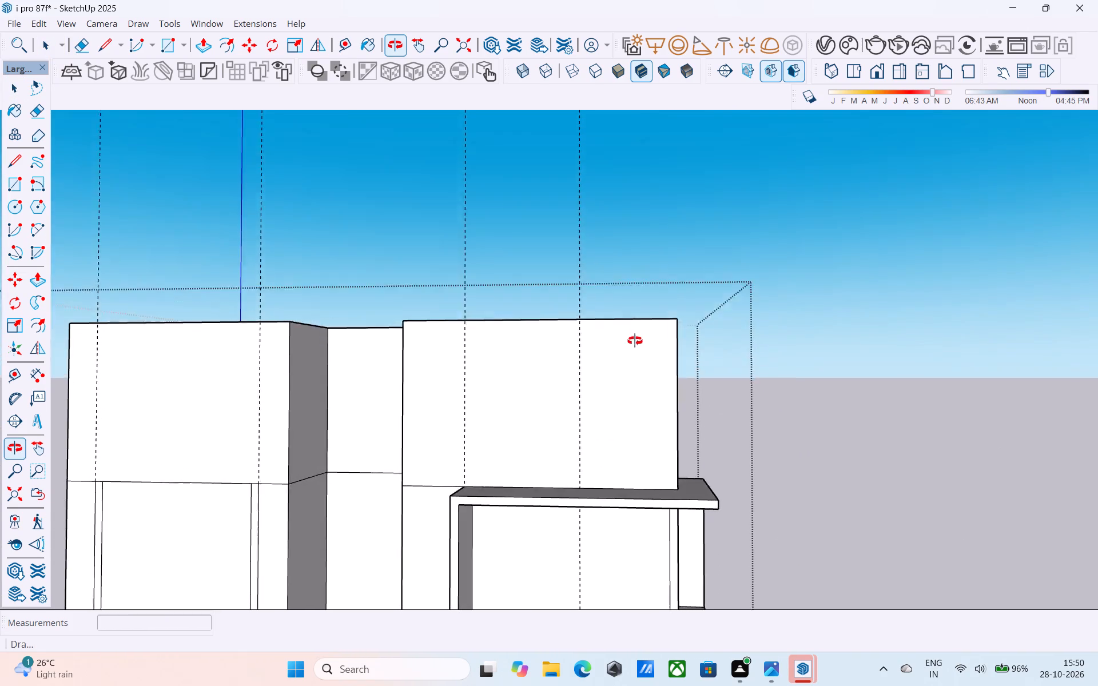
middle_click_drag(635, 341, 635, 319)
middle_click_drag(559, 516, 602, 321, "shift")
scroll(596, 320, "down", 4)
middle_click_drag(595, 334, 598, 365)
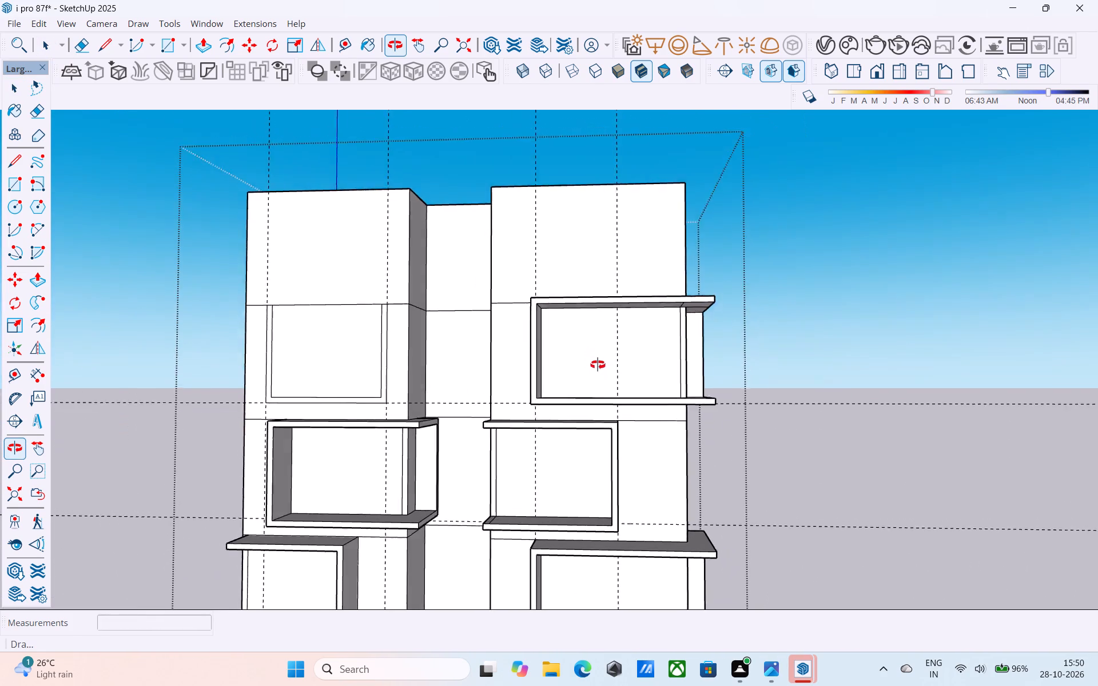
middle_click_drag(598, 365, 604, 389)
middle_click_drag(528, 426, 532, 421)
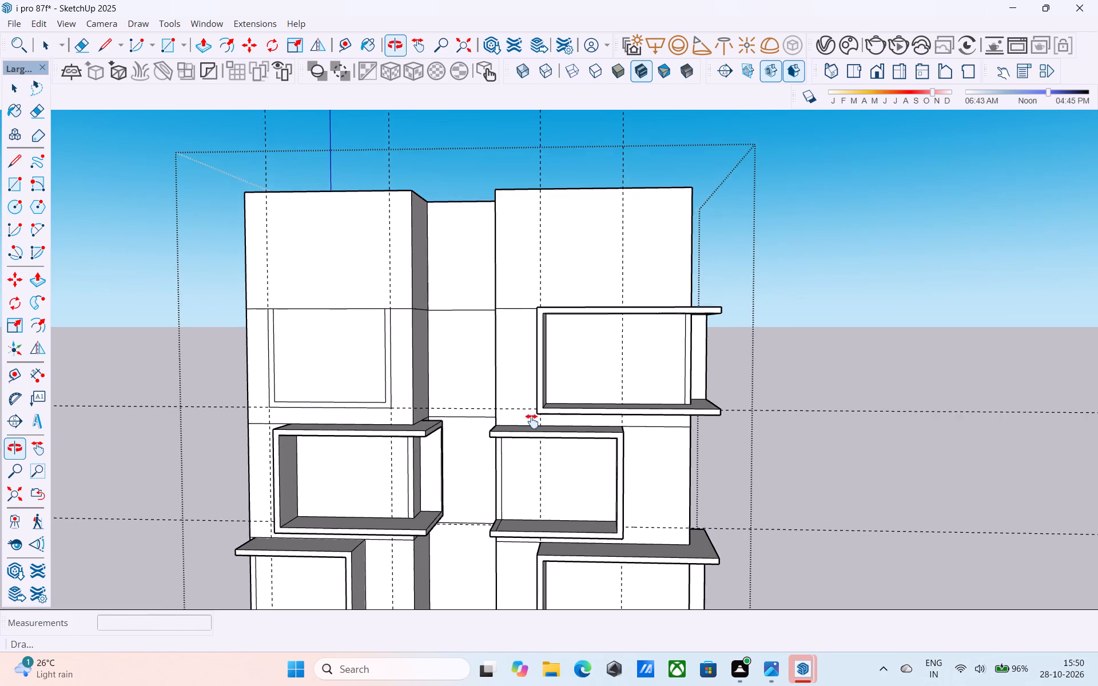
middle_click_drag(532, 421, 742, 443)
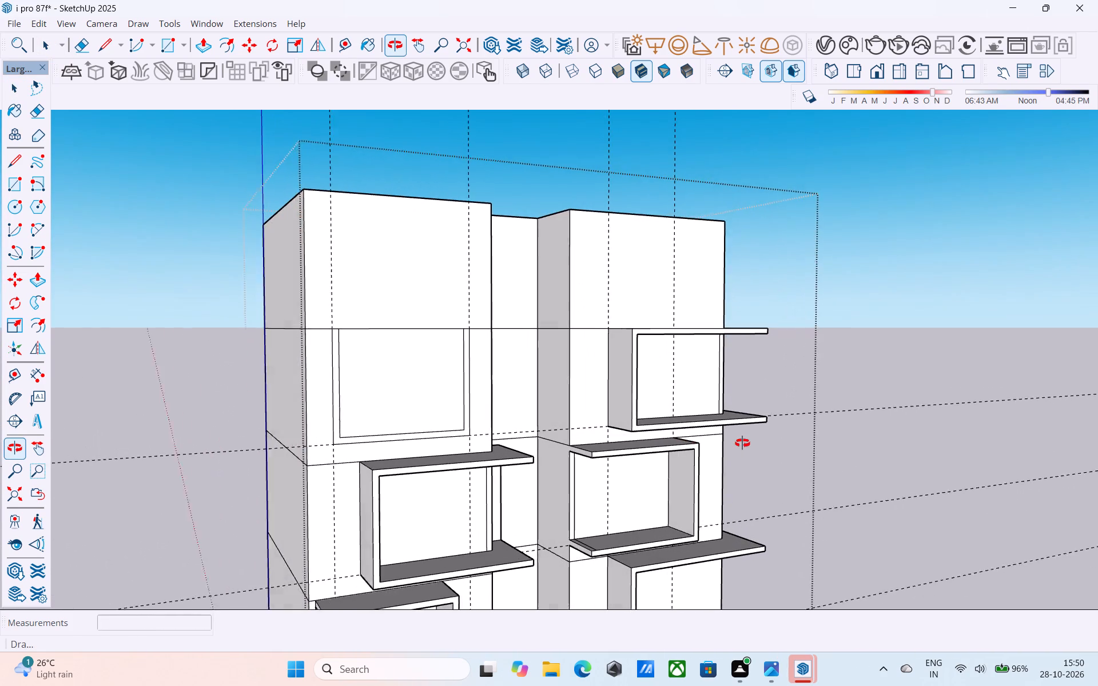
middle_click_drag(742, 443, 743, 443)
Measure the height from the roof slab's lower edge to the top of the raised front wall.
middle_click_drag(602, 399, 620, 480, "shift")
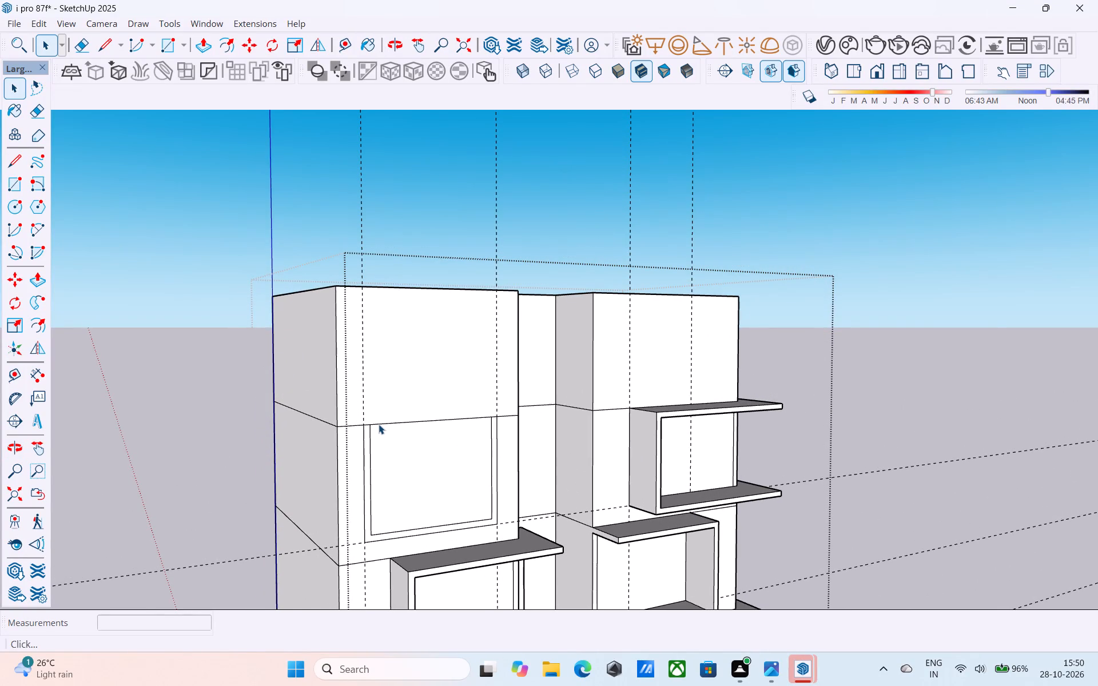
scroll(379, 424, "up", 4)
key("t")
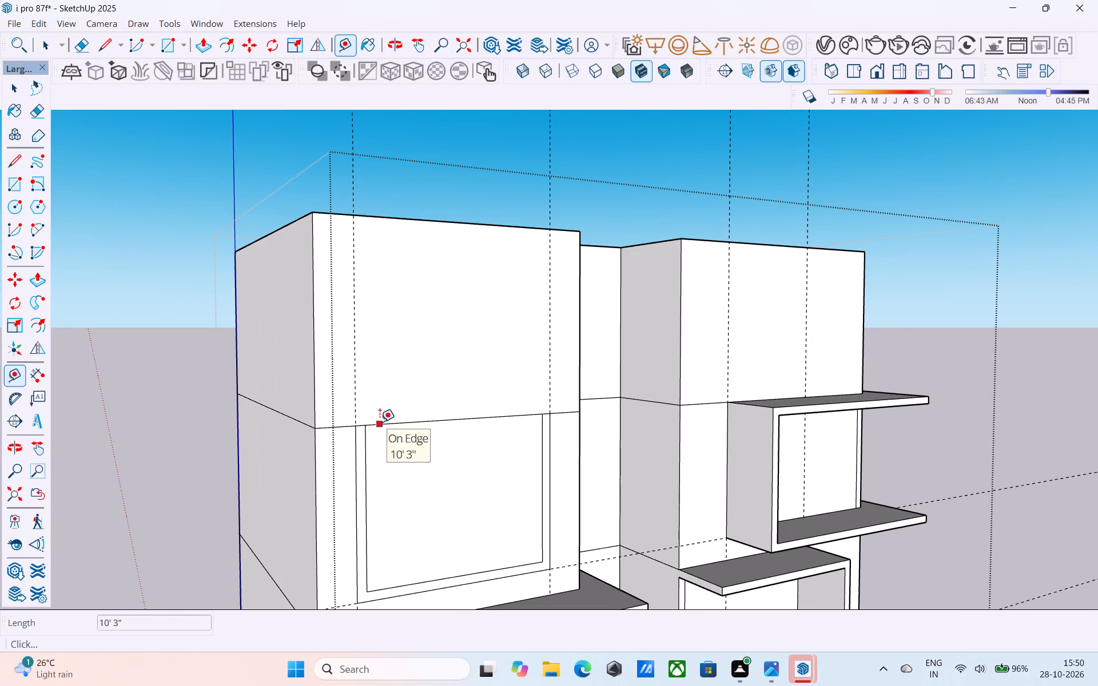
left_click(380, 422)
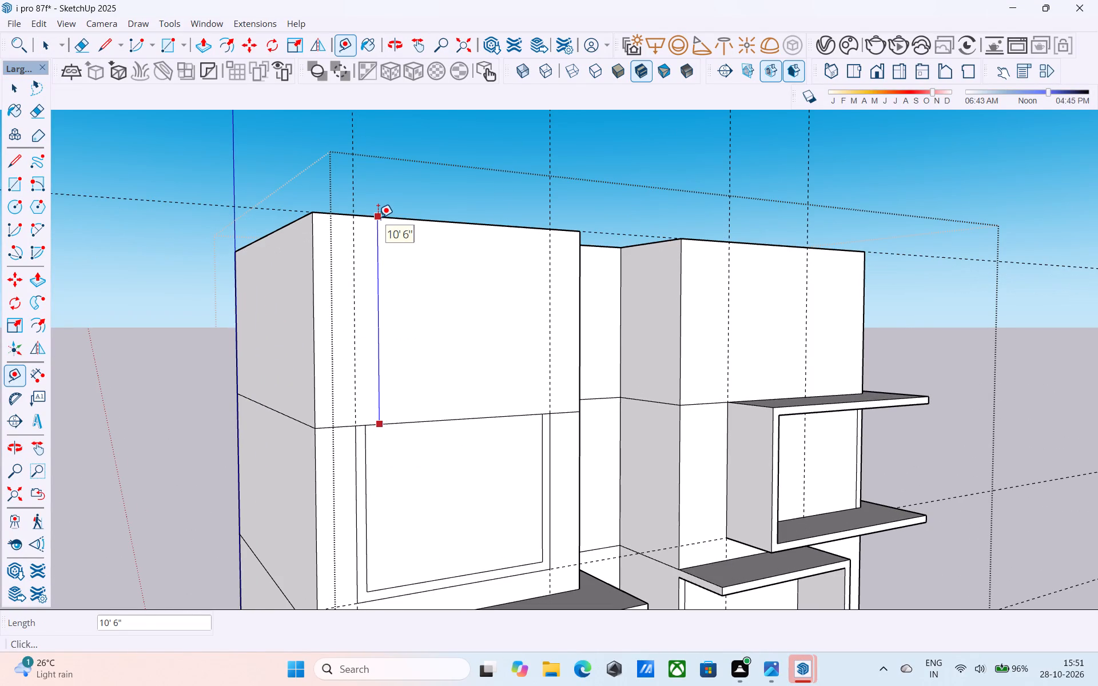
key("space")
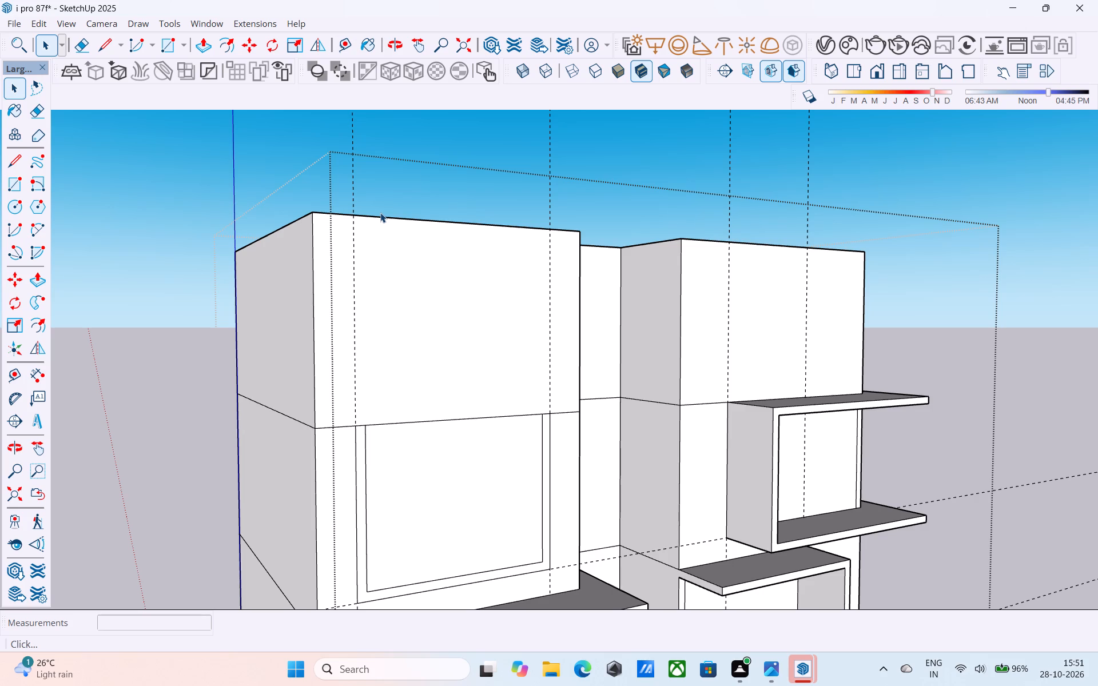
Push/Pull the U-shaped frame outline on the facade just below the roof slab outward 4'.
scroll(380, 212, "down", 4)
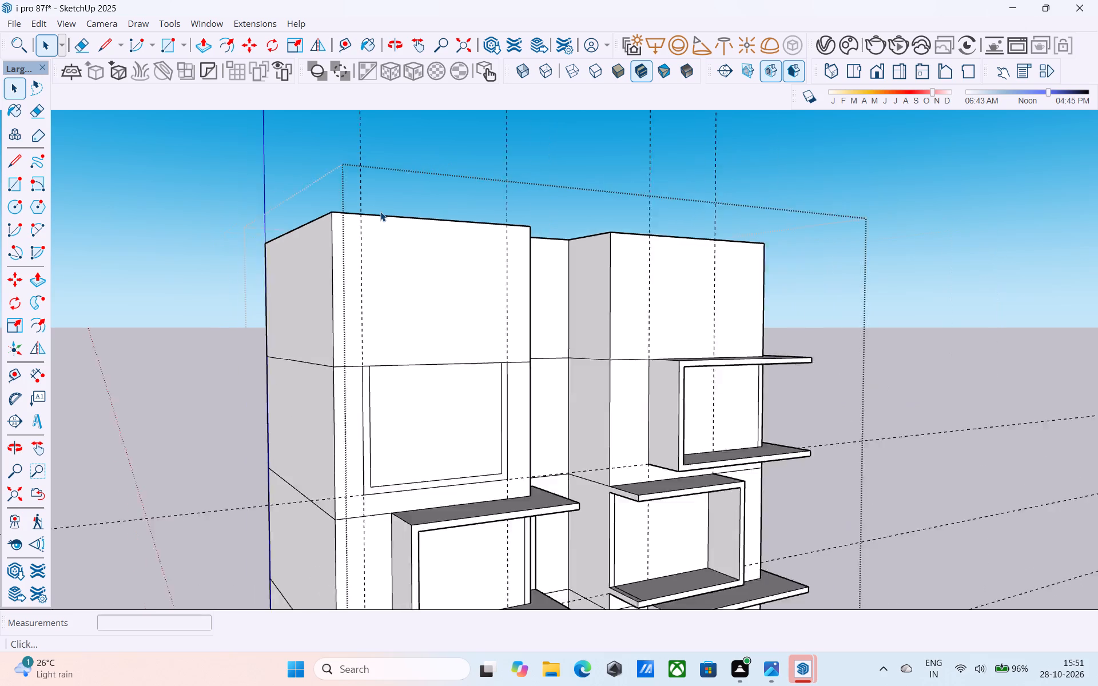
scroll(380, 212, "down", 5)
scroll(375, 374, "up", 16)
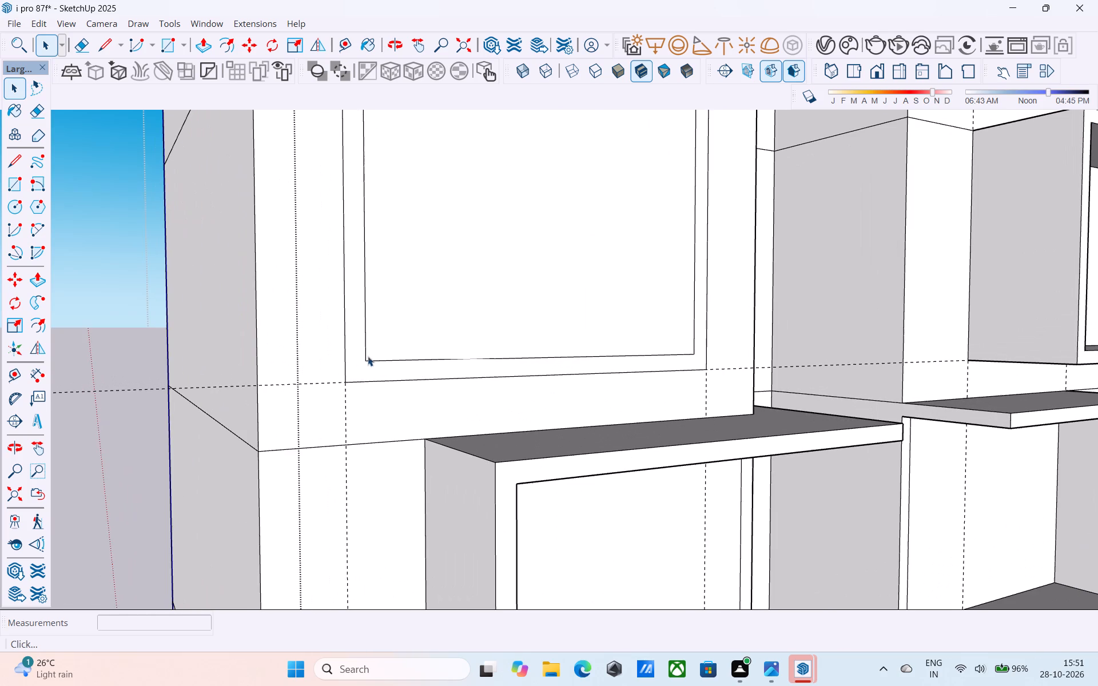
left_click(349, 354)
key("p")
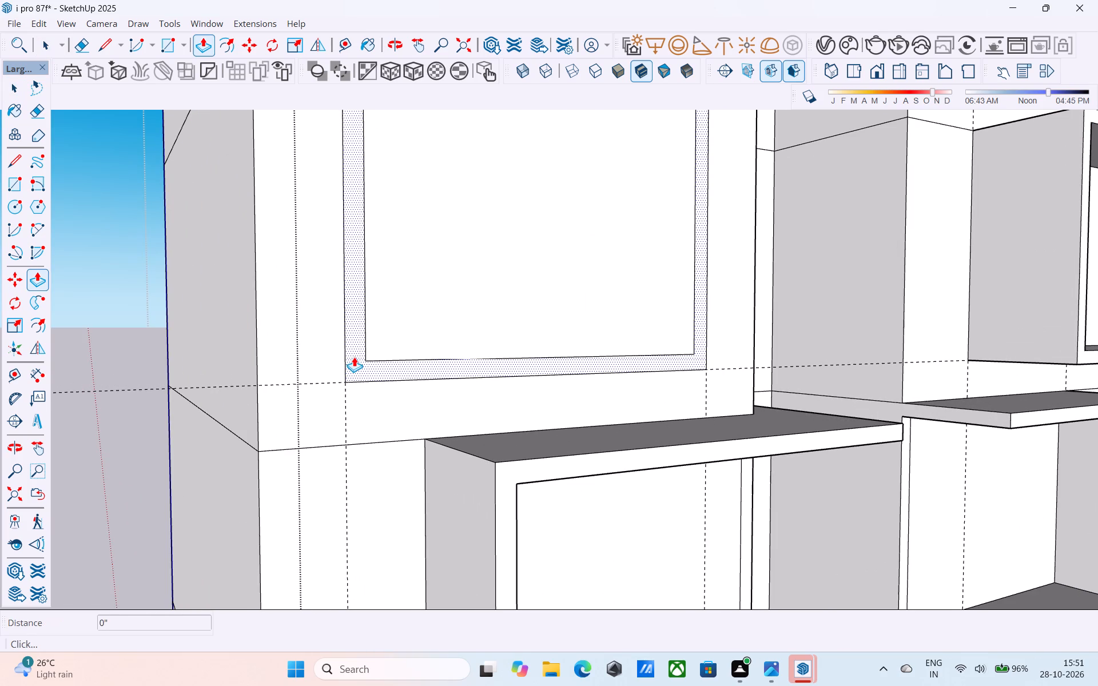
left_click(354, 357)
scroll(357, 360, "down", 8)
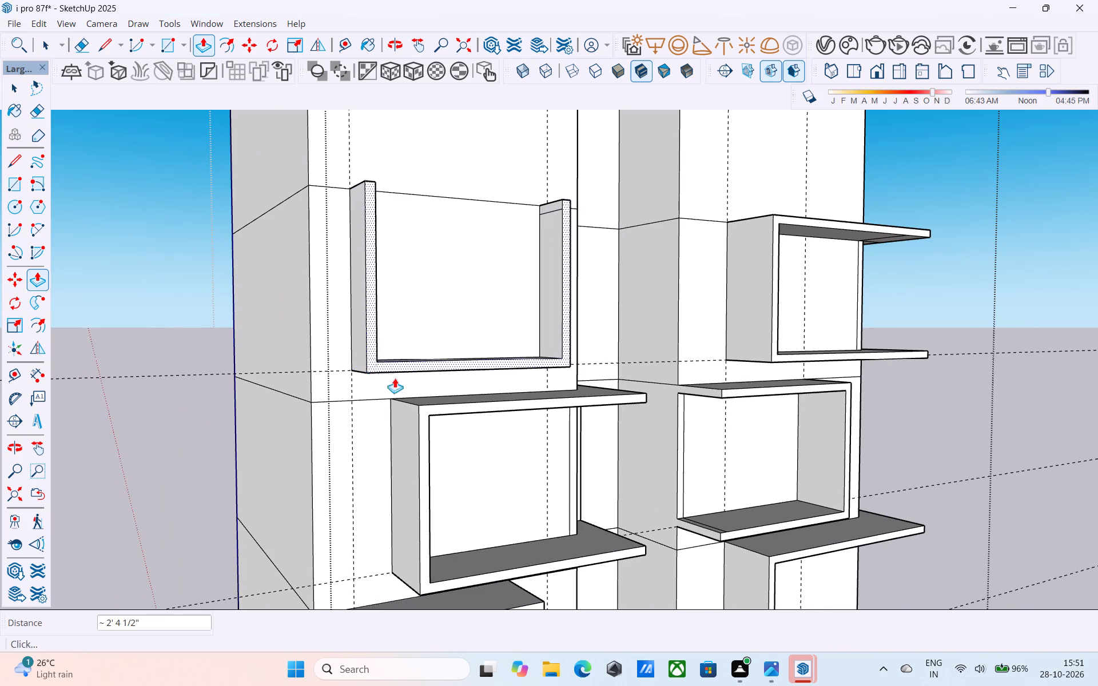
left_click(429, 409)
Examine the projecting frames and the building's overall front and side elevations from several angles.
middle_click_drag(432, 408, 399, 572)
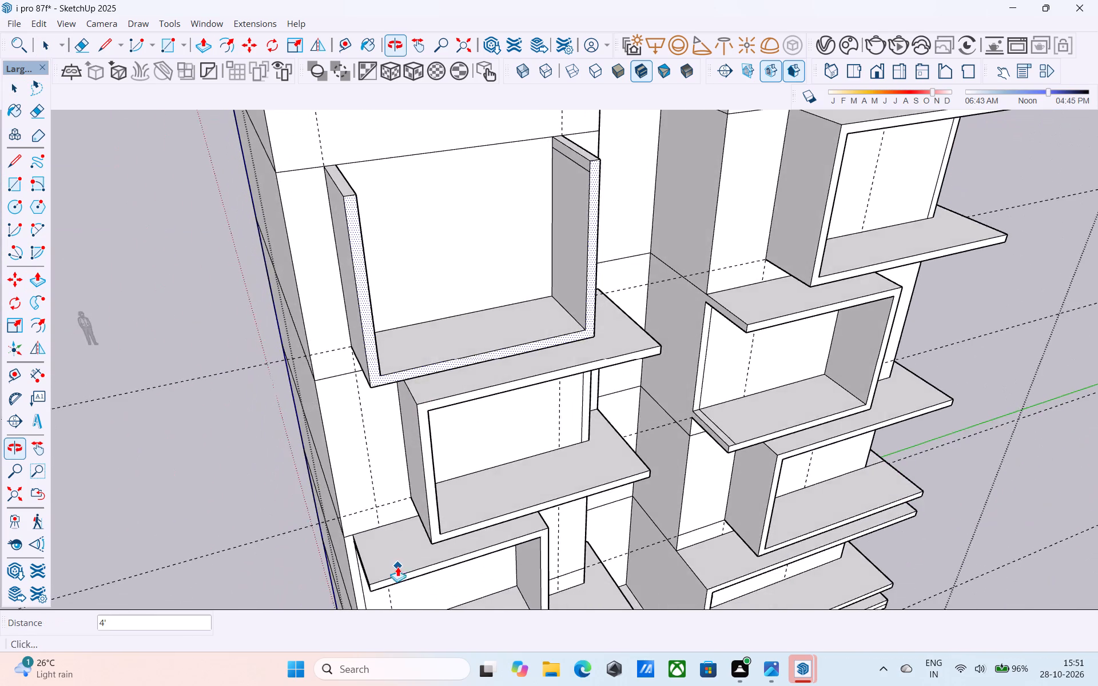
scroll(396, 563, "down", 18)
middle_click_drag(438, 518, 355, 322)
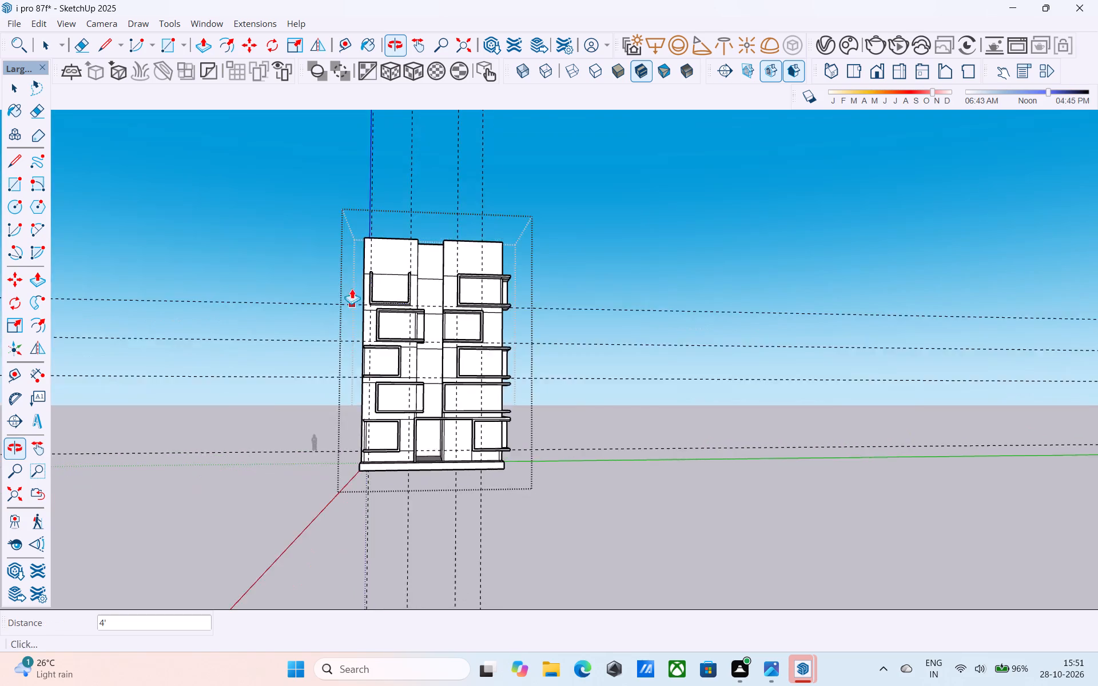
scroll(353, 281, "up", 6)
scroll(571, 325, "up", 3)
middle_click_drag(558, 324, 458, 337)
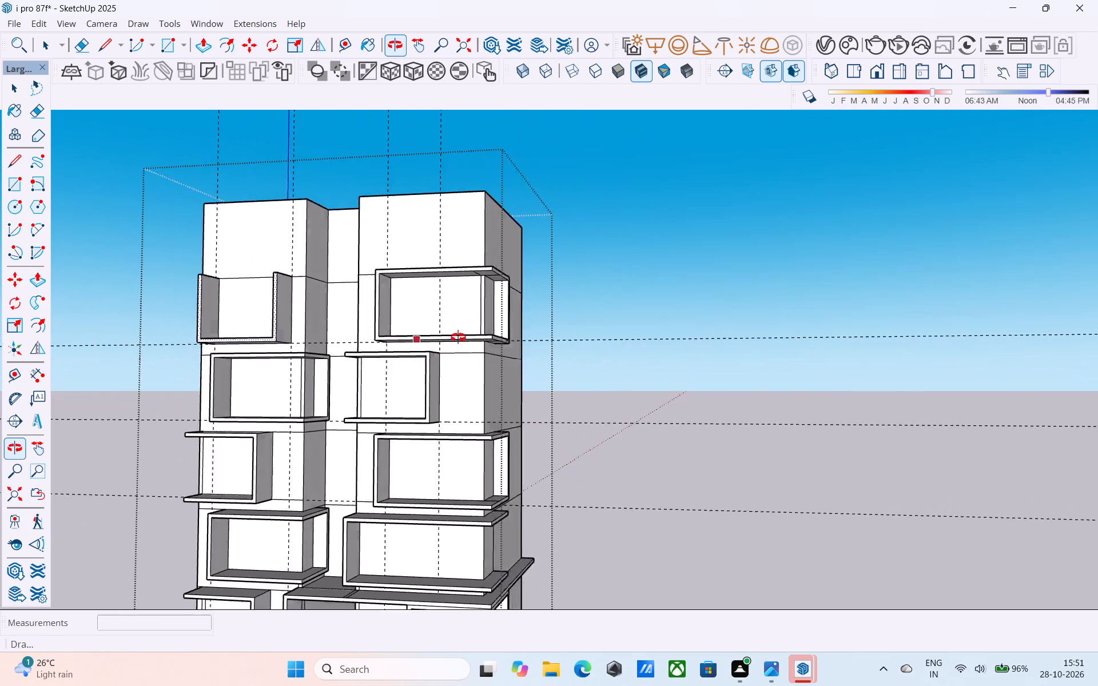
middle_click_drag(458, 337, 476, 351)
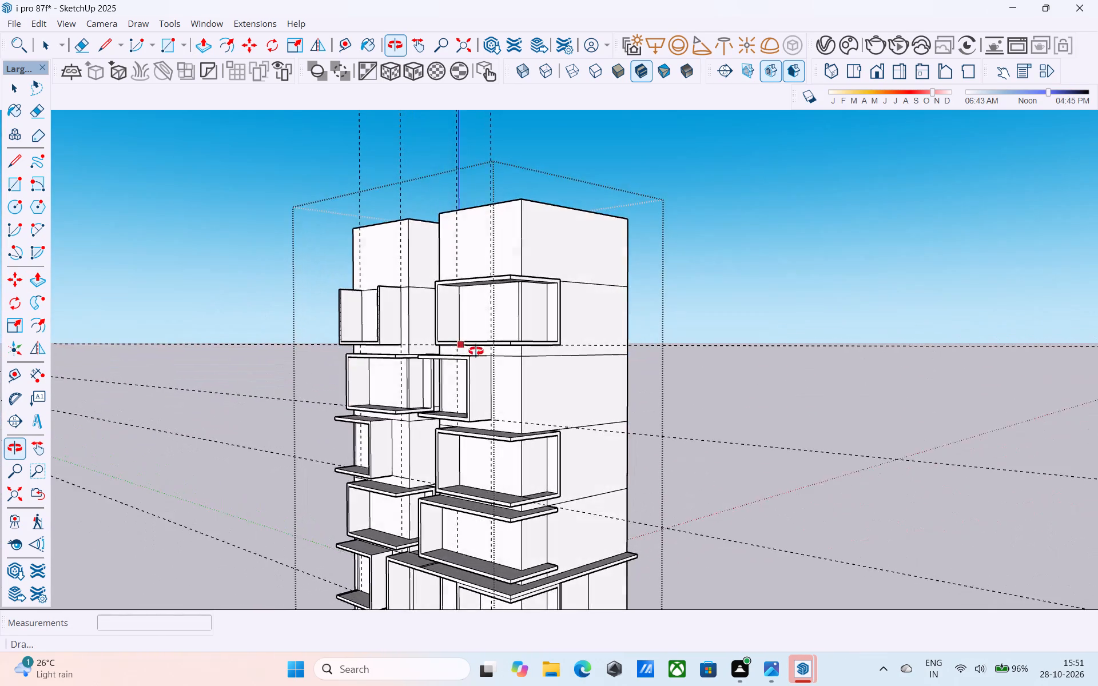
middle_click_drag(476, 351, 654, 366)
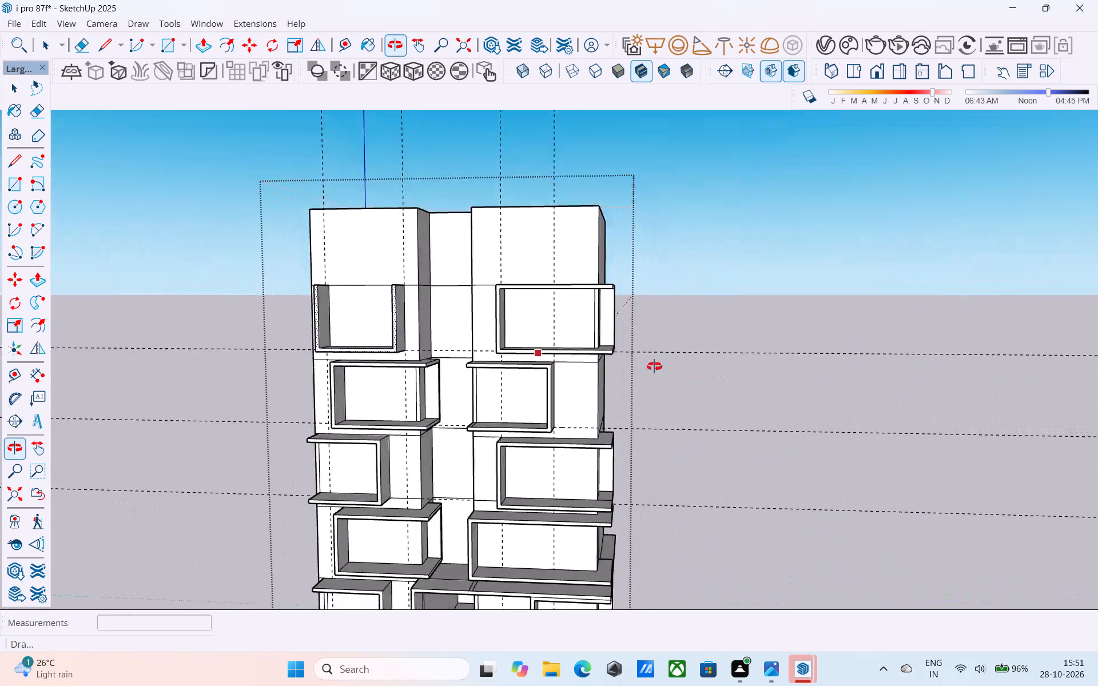
middle_click_drag(654, 366, 699, 398)
Push/Pull the top face of the perimeter walls upward by another 2'.
middle_click_drag(429, 336, 437, 360, "shift")
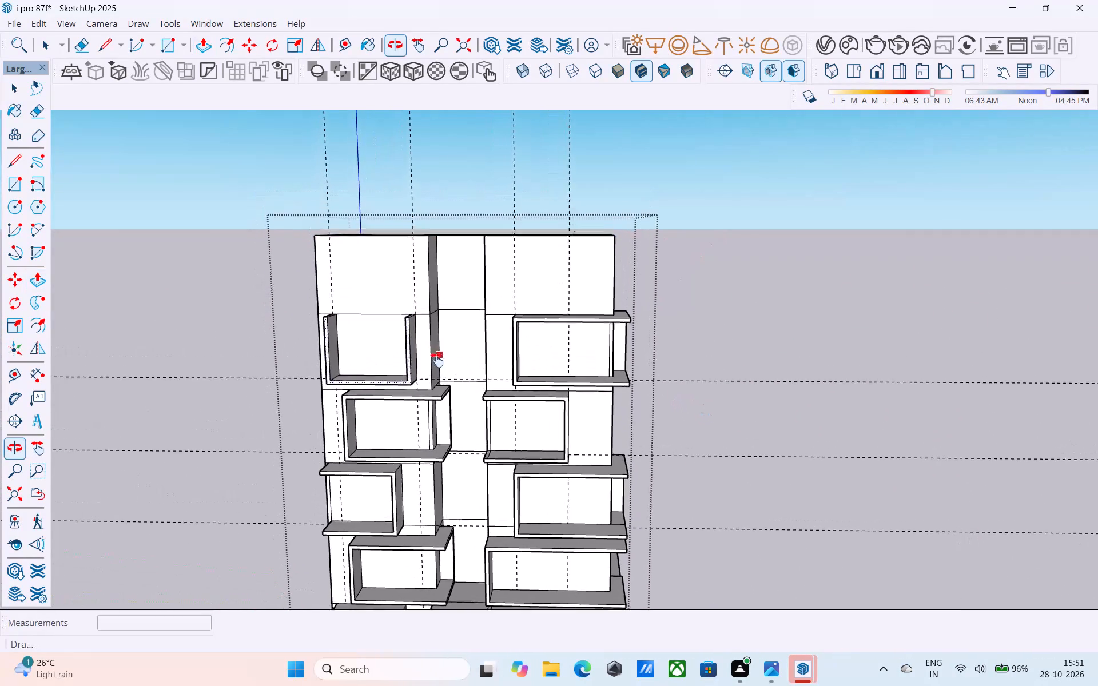
middle_click_drag(437, 360, 450, 395, "shift")
middle_click_drag(449, 294, 441, 337)
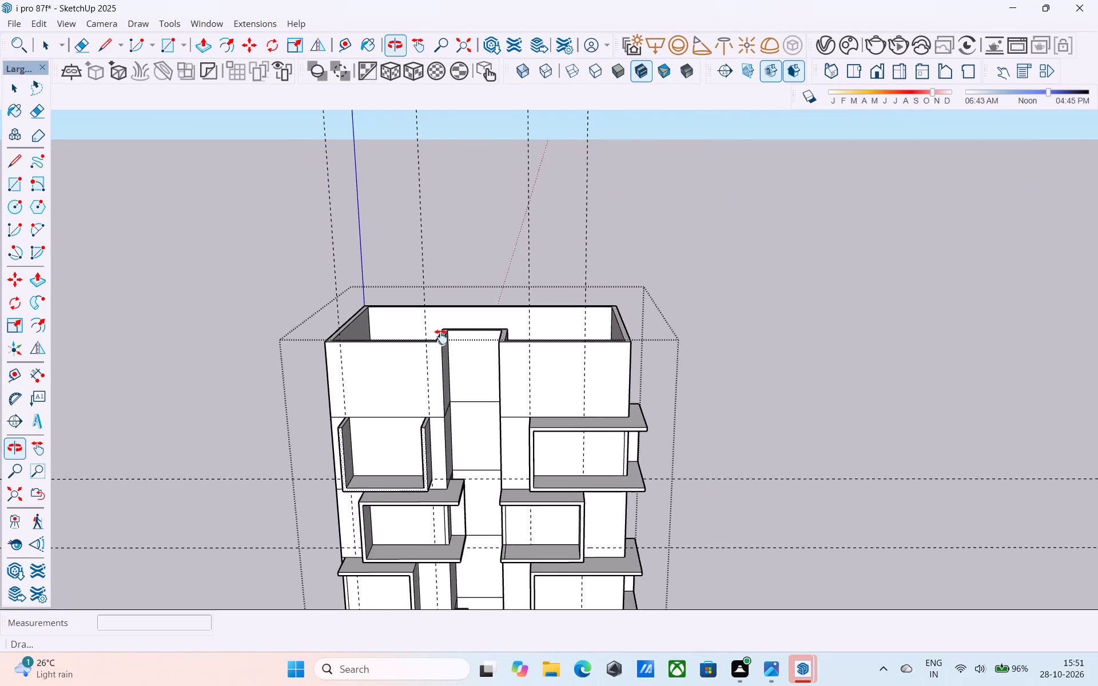
middle_click_drag(441, 337, 418, 370)
scroll(421, 392, "up", 12)
key("space")
left_click(408, 379)
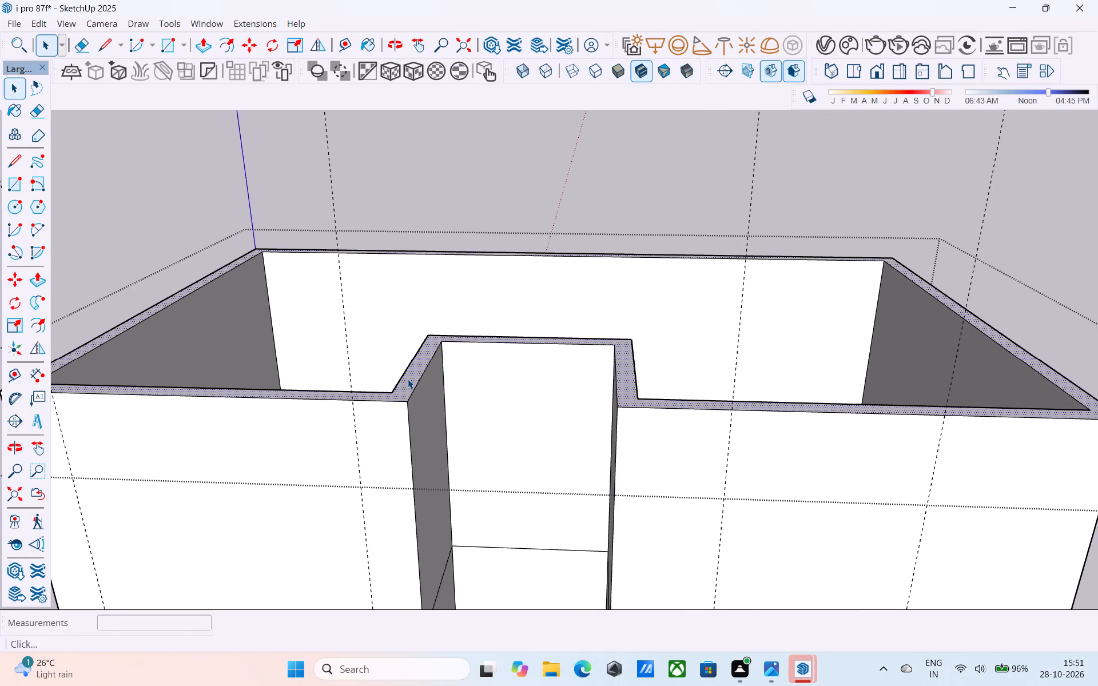
scroll(408, 379, "up", 1)
key("p")
left_click(409, 379)
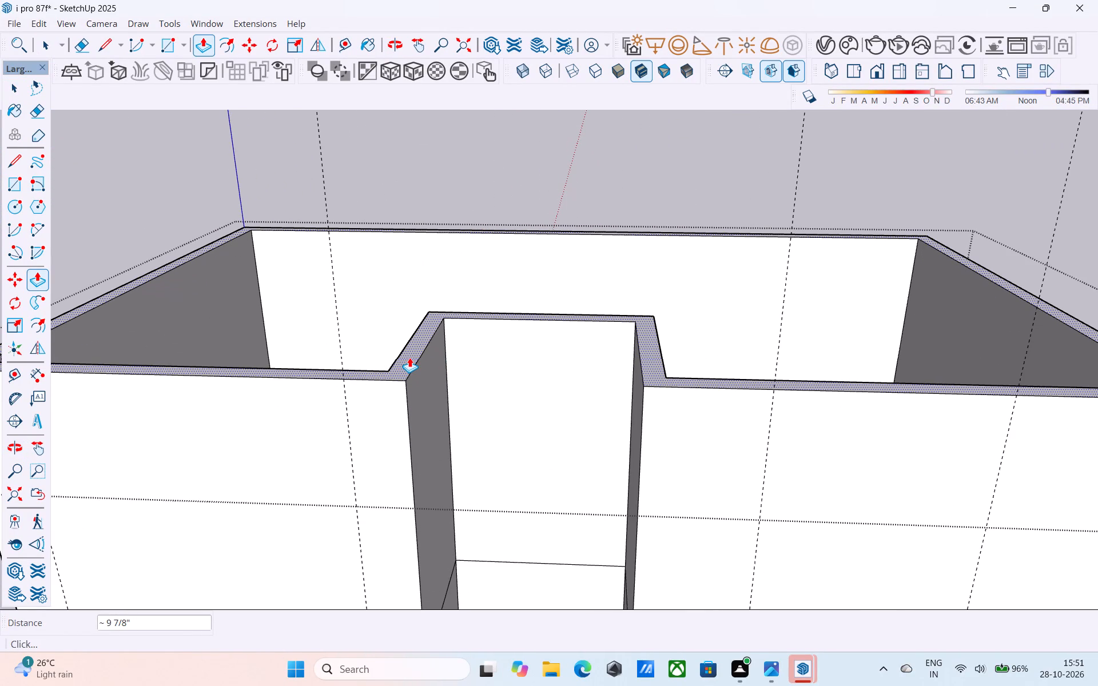
type("2'")
key("Return")
key("space")
scroll(409, 357, "down", 8)
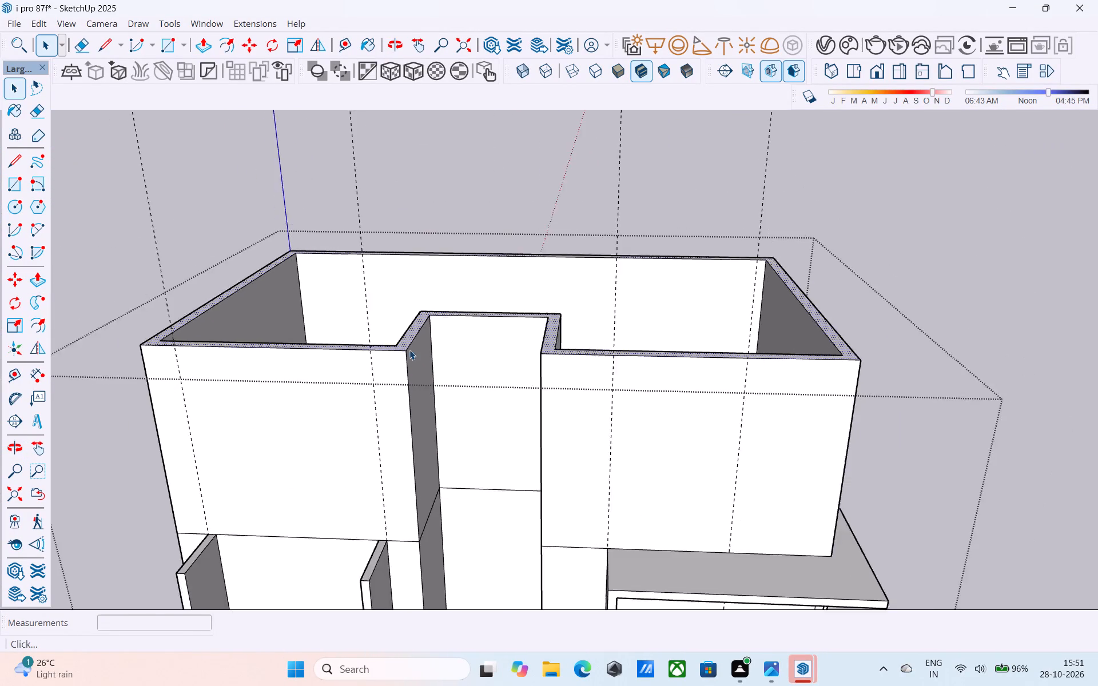
Examine the raised roof-storey walls and the open U-shaped frame beneath them on the front facade.
scroll(409, 350, "down", 3)
middle_click_drag(409, 350, 441, 257)
middle_click_drag(399, 410, 425, 220)
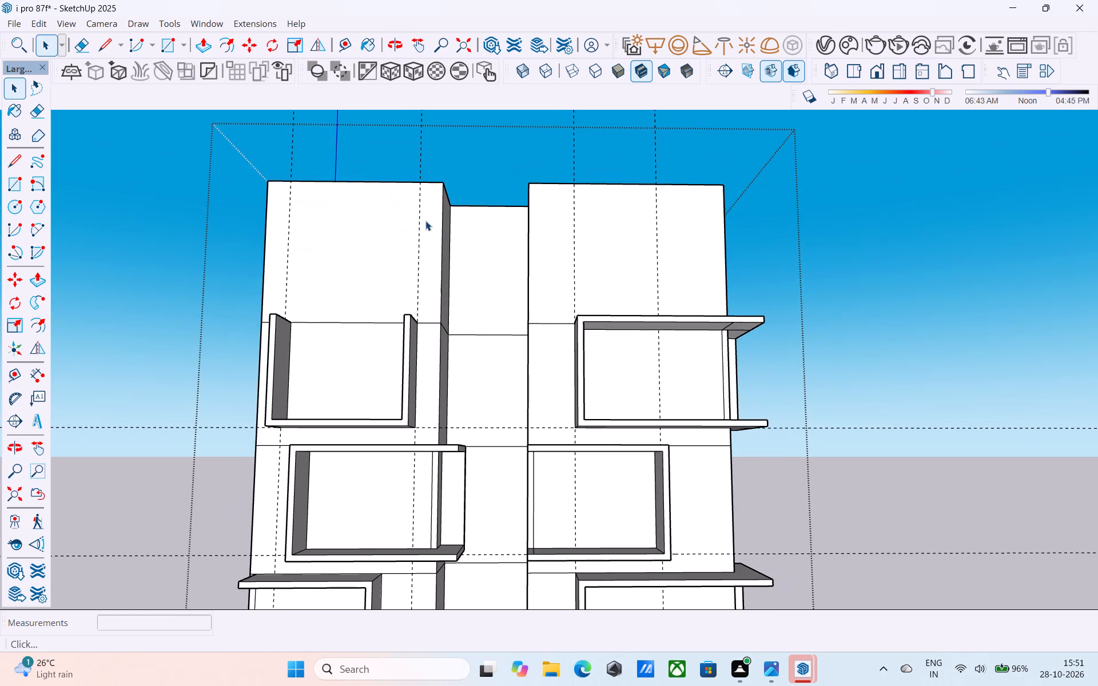
scroll(425, 221, "down", 2)
middle_click_drag(425, 221, 452, 379)
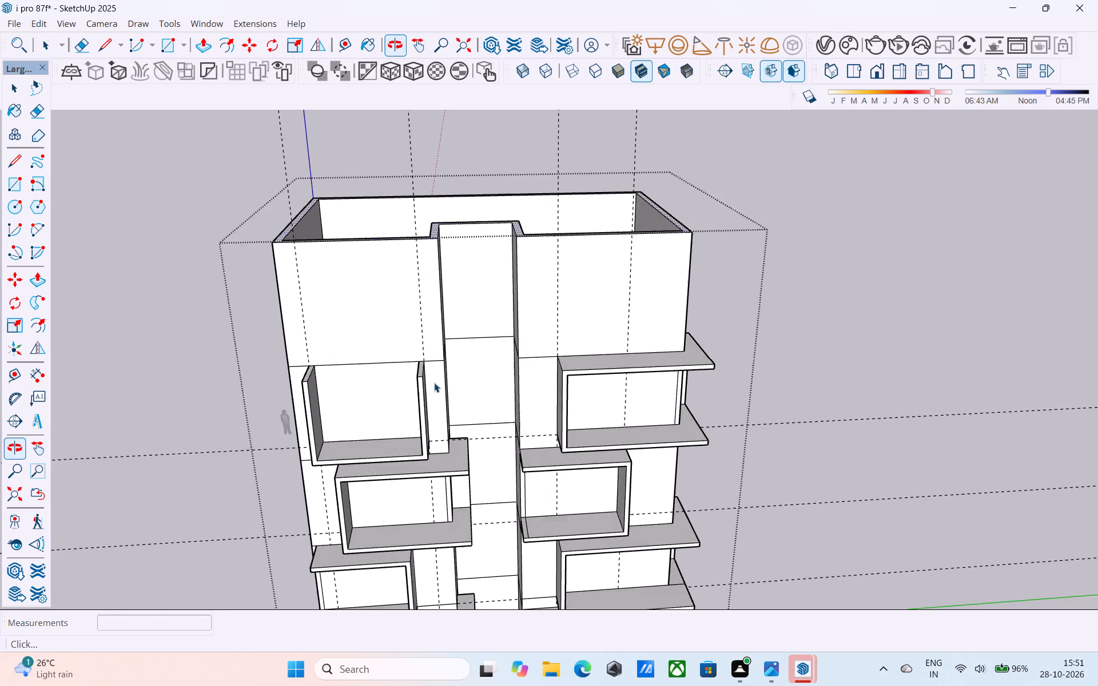
scroll(427, 375, "up", 6)
scroll(421, 374, "down", 3)
middle_click_drag(421, 374, 423, 406, "shift")
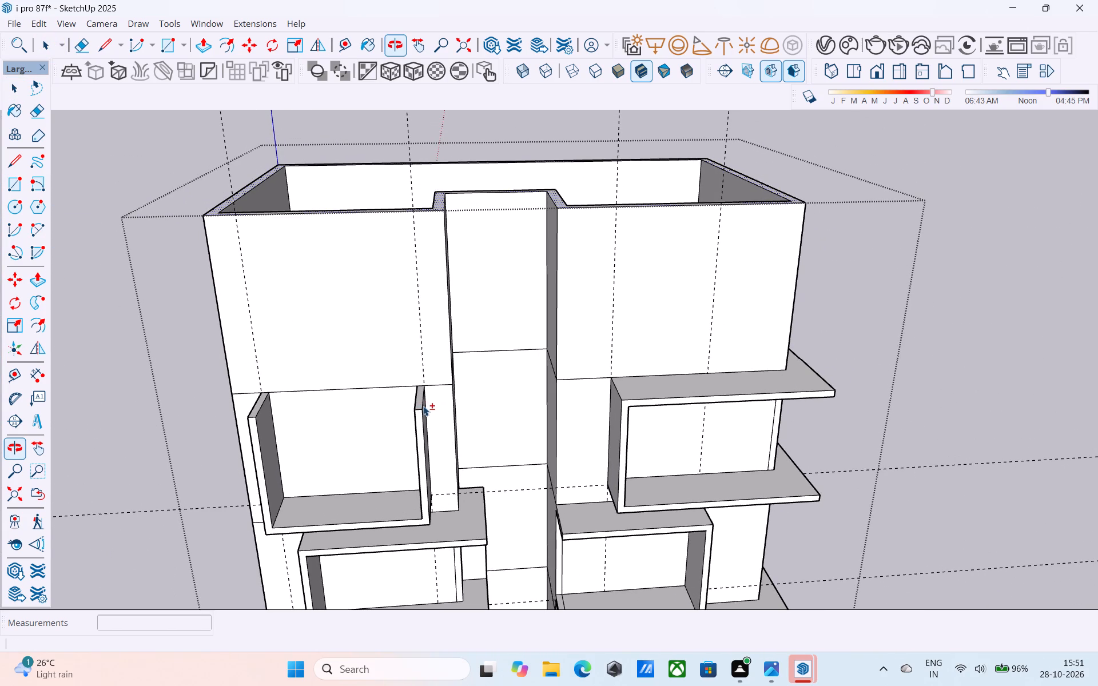
middle_click_drag(423, 406, 417, 383)
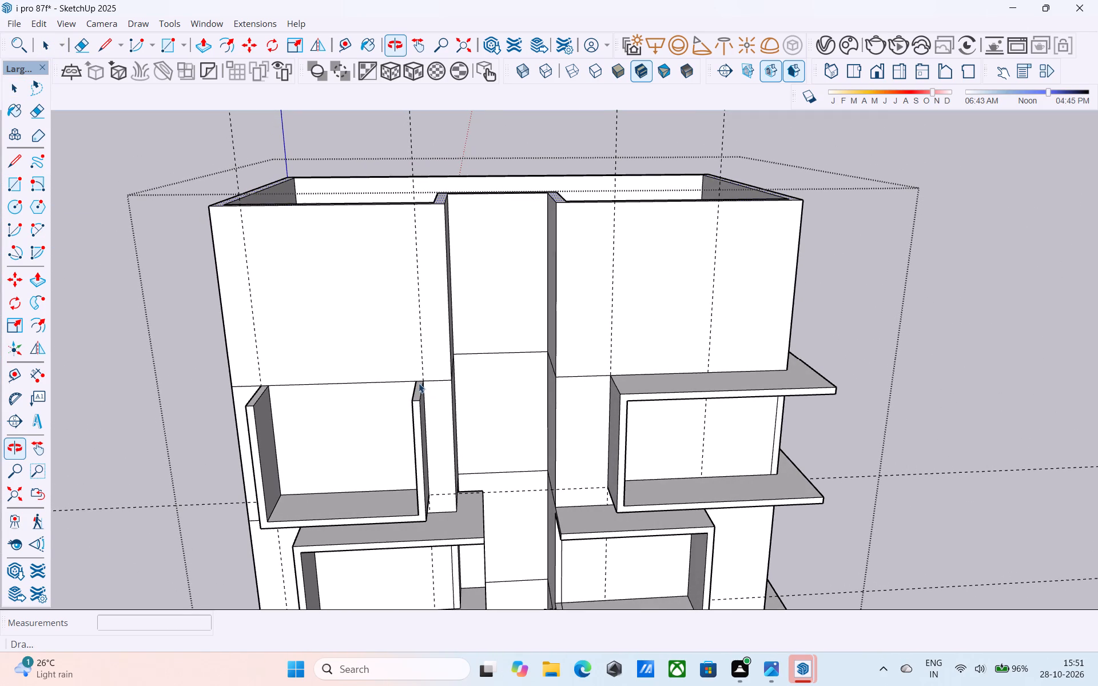
Measure upward along the facade from the bottom ledge of the open U-shaped frame.
key("t")
left_click(322, 494)
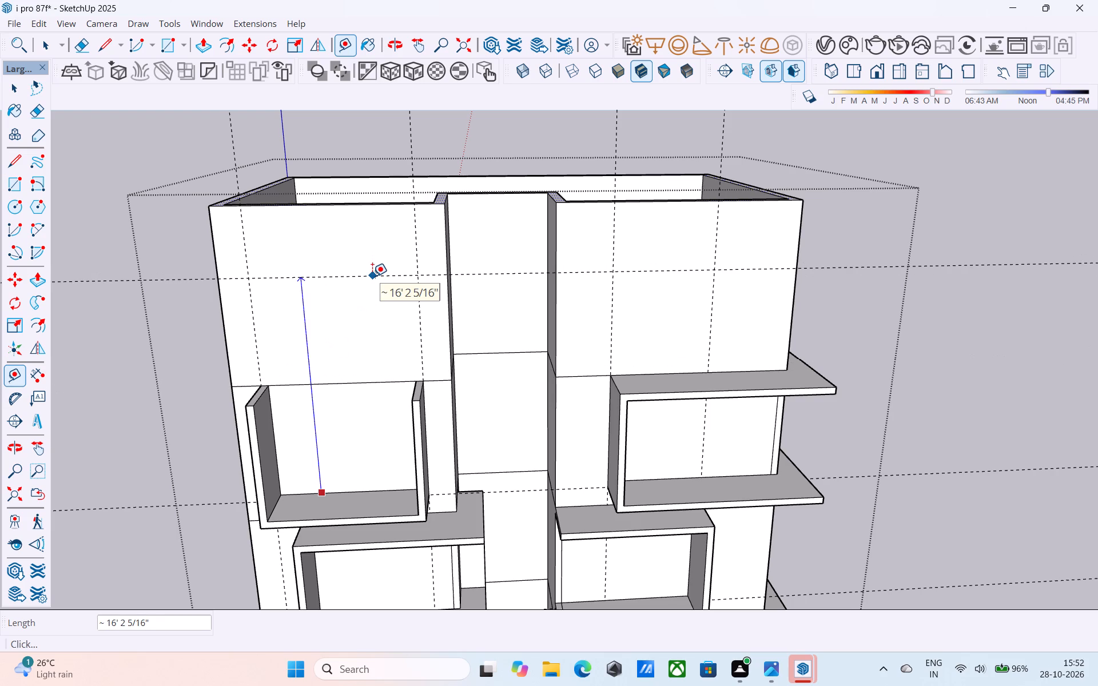
scroll(372, 277, "down", 6)
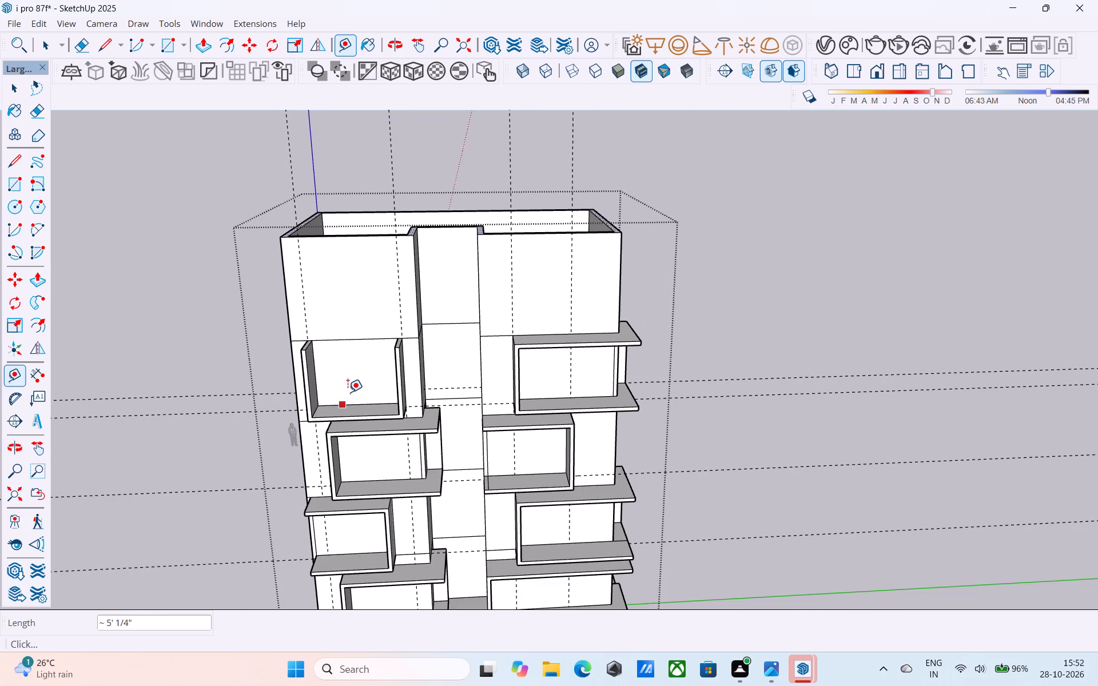
scroll(348, 392, "up", 5)
key("space")
Examine how the U-shaped frame and the neighbouring projecting frames relate to the raised roof-storey walls.
scroll(348, 392, "down", 5)
middle_click_drag(348, 392, 349, 403)
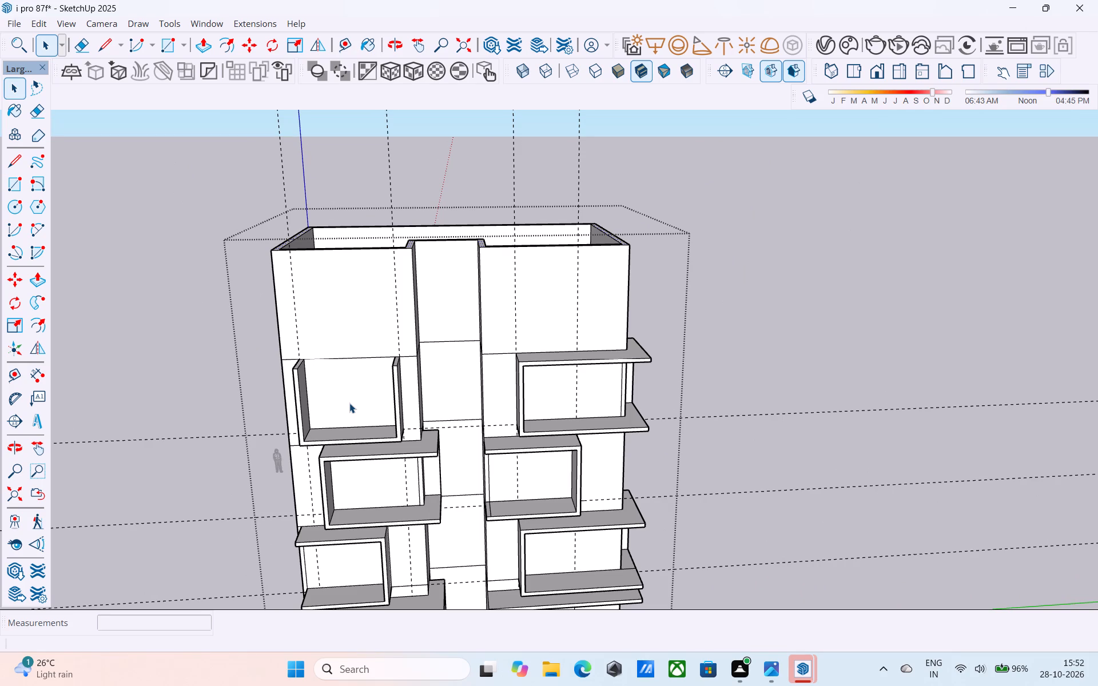
scroll(349, 403, "up", 5)
scroll(349, 403, "down", 3)
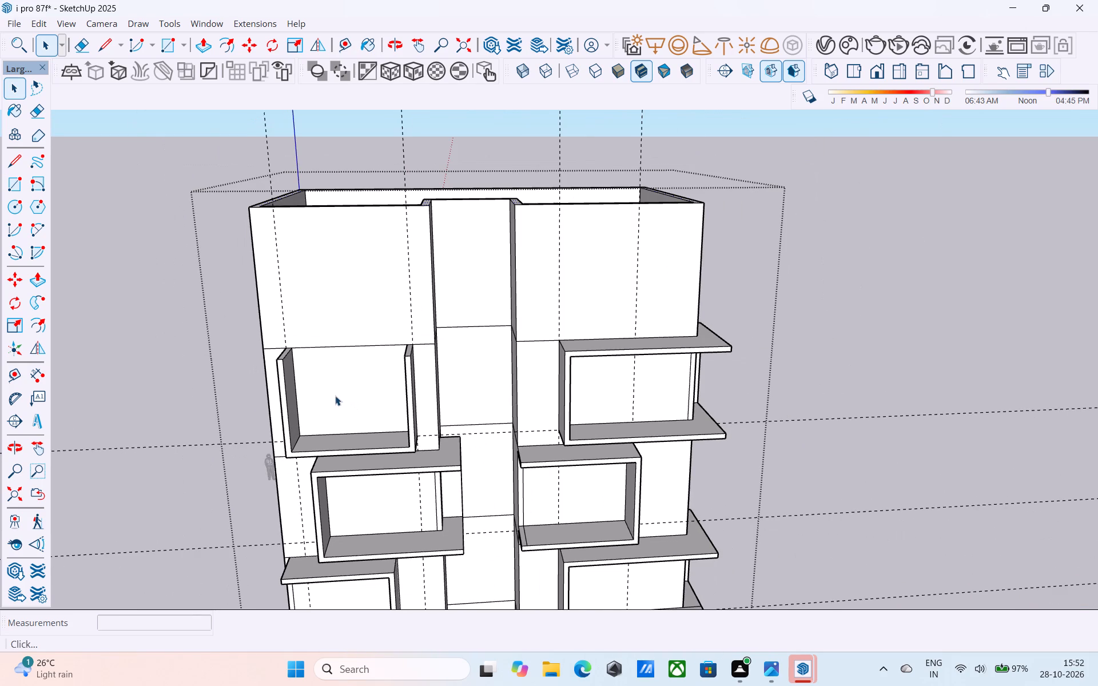
scroll(335, 396, "up", 3)
scroll(335, 396, "down", 4)
middle_click_drag(335, 396, 352, 311)
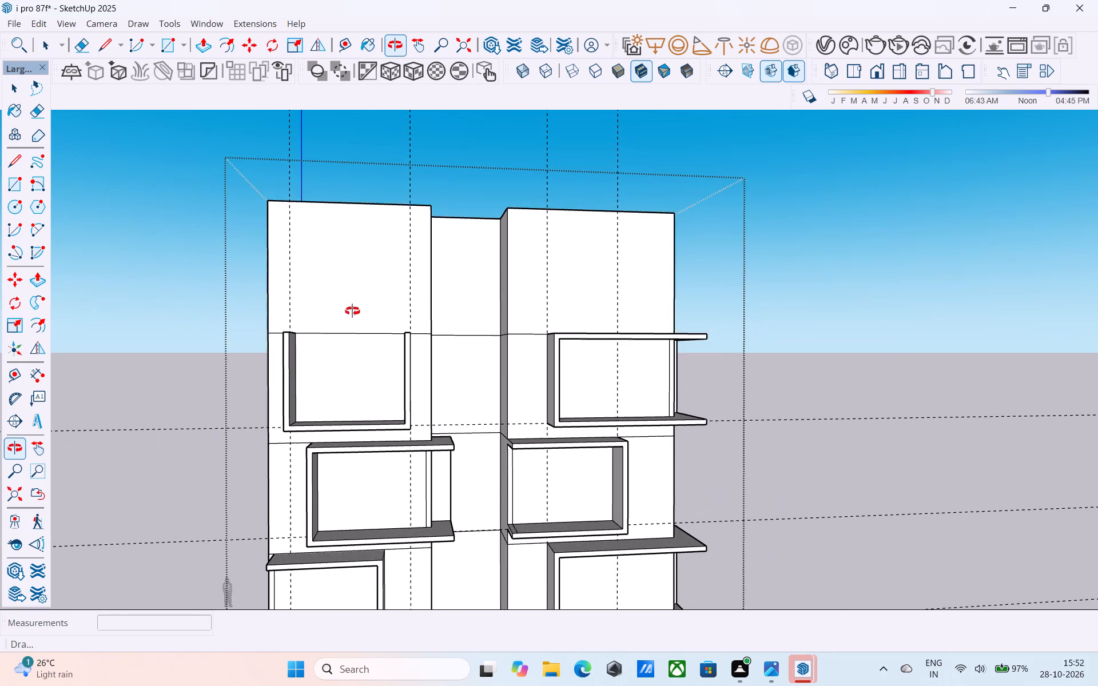
middle_click_drag(352, 311, 376, 421)
middle_click_drag(380, 472, 383, 492, "shift")
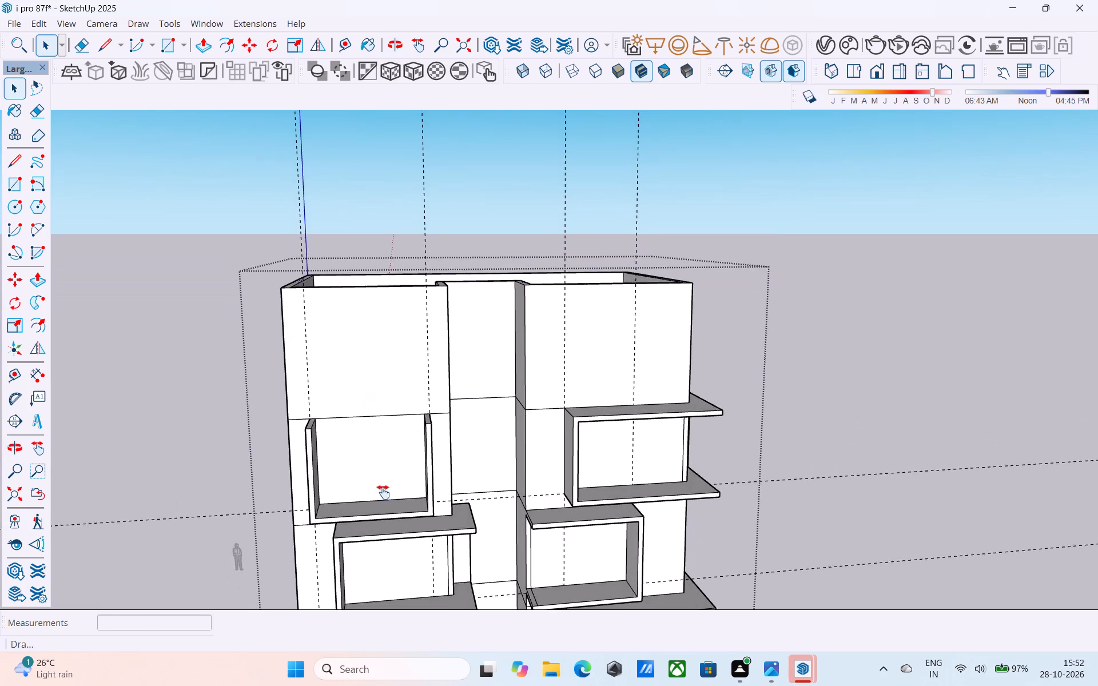
middle_click_drag(383, 492, 638, 561, "shift")
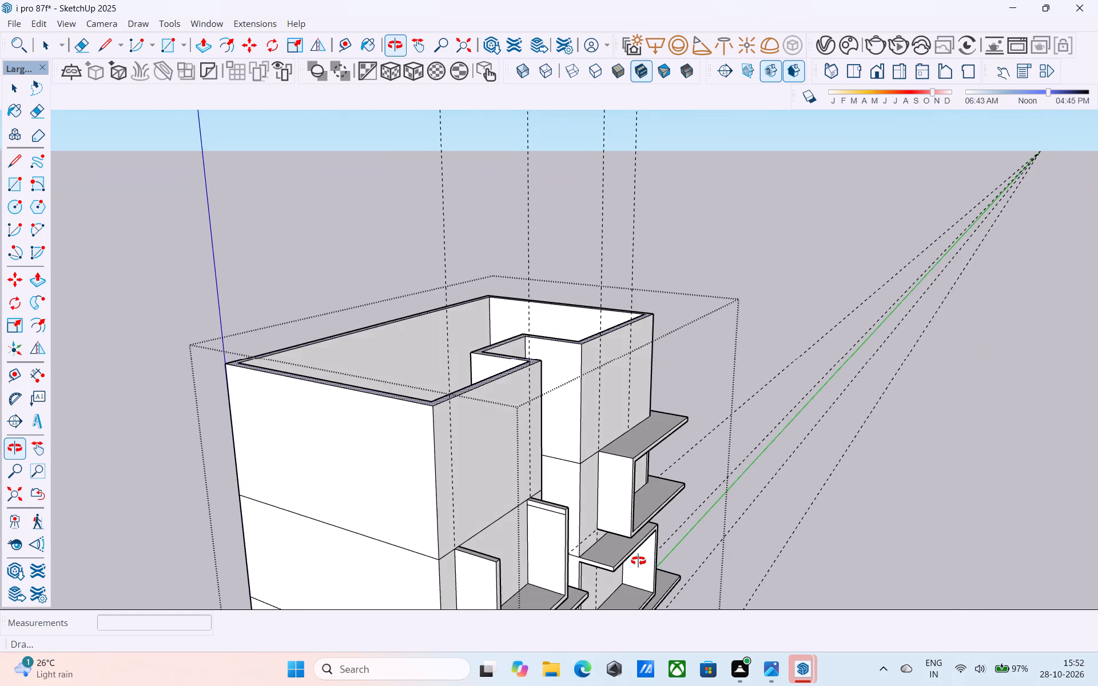
middle_click_drag(638, 561, 366, 552, "shift")
Push/Pull the top face of the U-shaped frame's outer upright, nearest the side wall, up to the top of the perimeter wall.
scroll(307, 440, "up", 5)
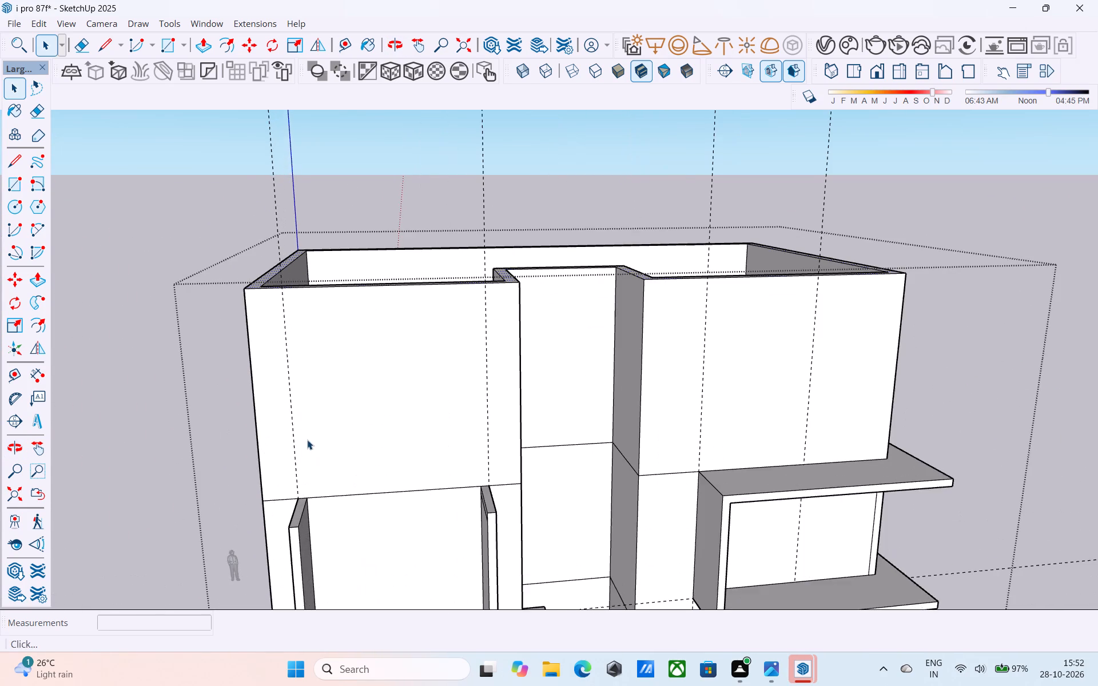
middle_click_drag(307, 439, 514, 419)
scroll(514, 418, "down", 1)
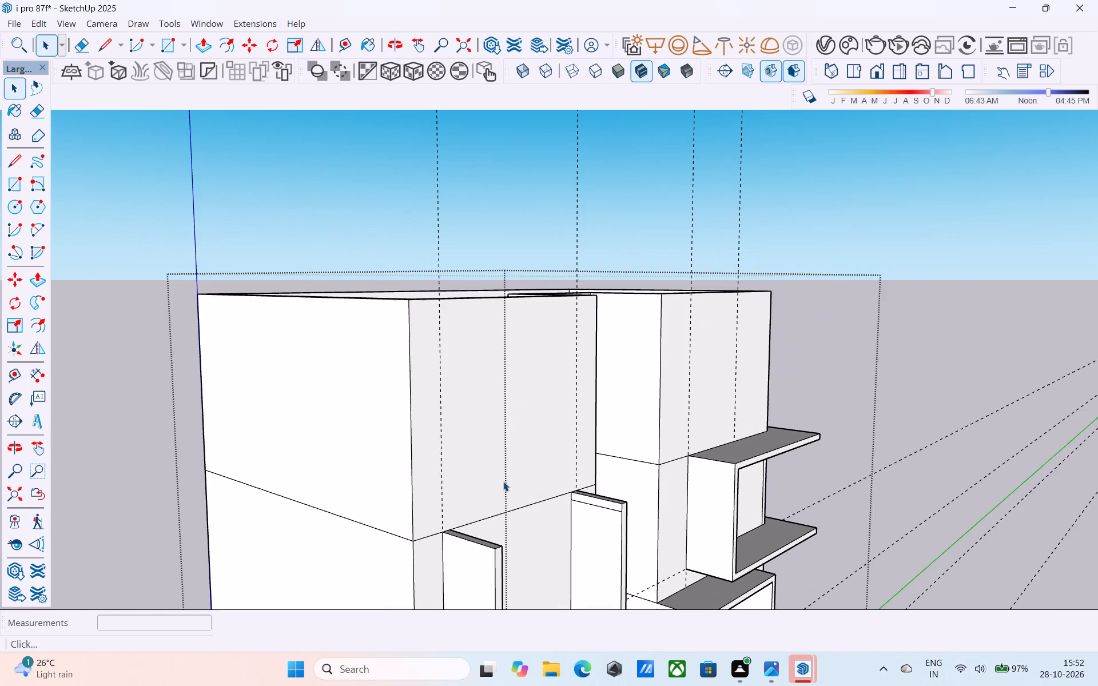
middle_click_drag(504, 547, 503, 497, "shift")
scroll(471, 513, "up", 11)
left_click(476, 459)
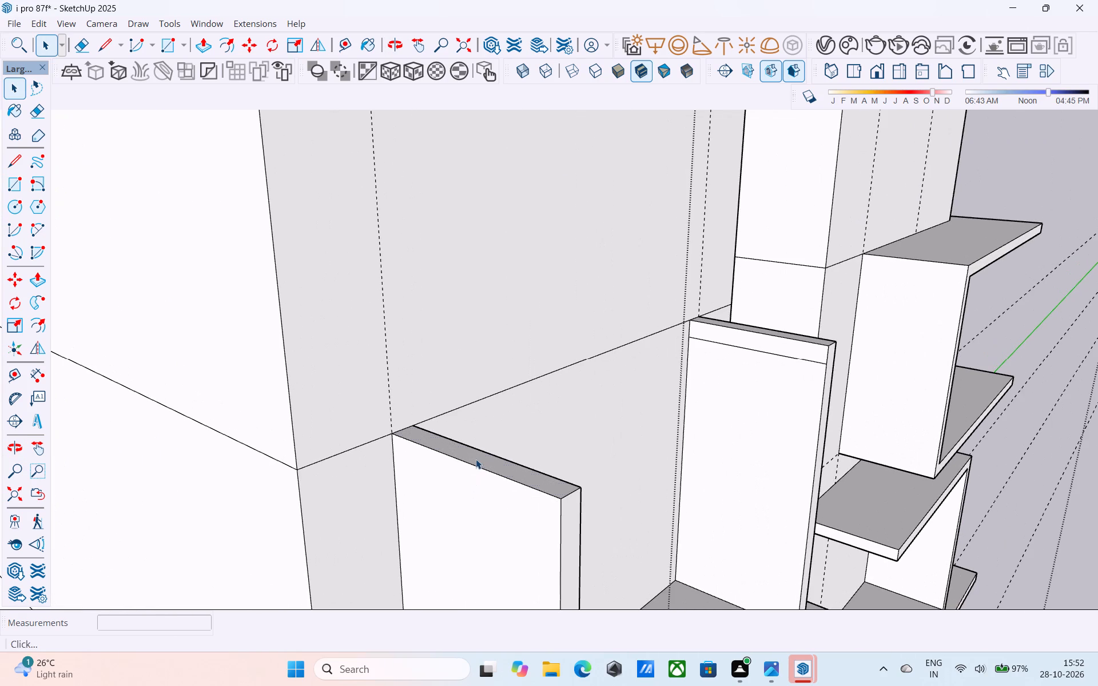
key("p")
left_click(477, 459)
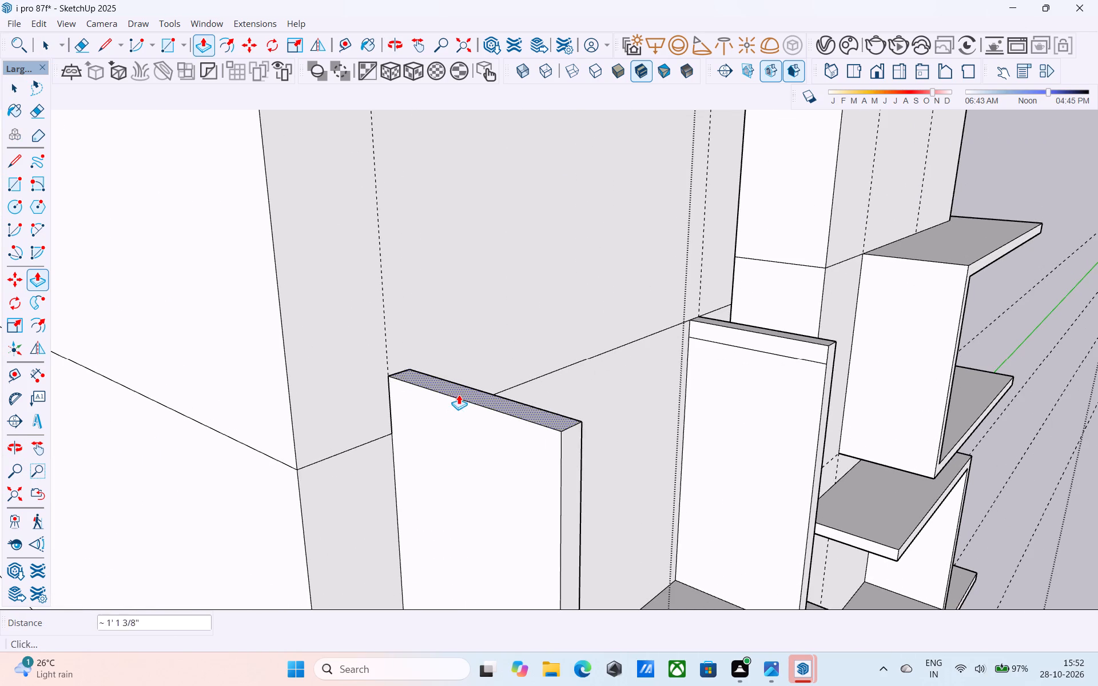
scroll(458, 393, "down", 5)
middle_click_drag(457, 393, 494, 543)
scroll(478, 434, "down", 4)
middle_click_drag(467, 396, 463, 425)
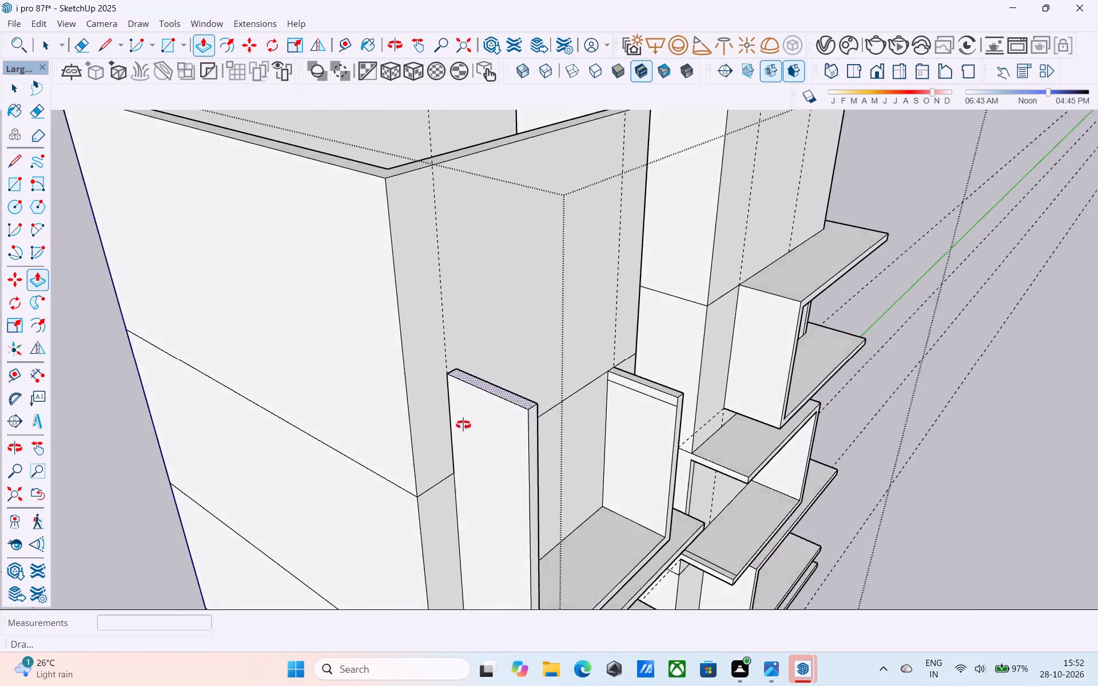
middle_click_drag(463, 425, 469, 483)
left_click(395, 171)
Push/Pull the top face of the U-shaped frame's other upright, beside the recess, by the same distance.
scroll(440, 210, "down", 3)
middle_click_drag(466, 350, 459, 350)
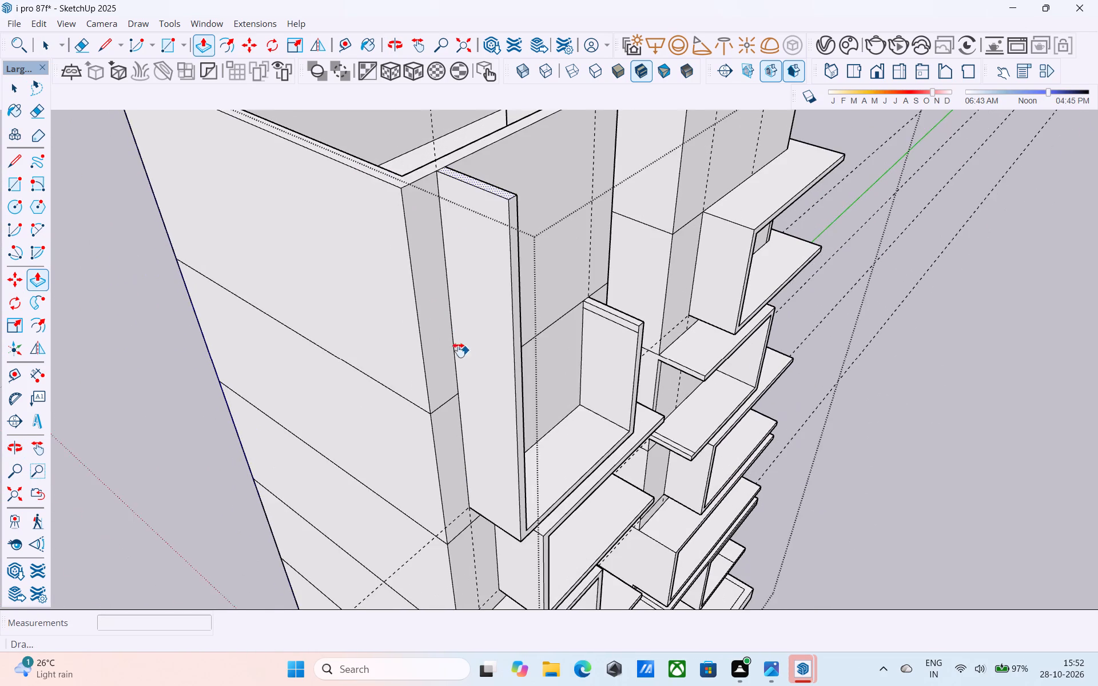
middle_click_drag(459, 350, 112, 333)
middle_click_drag(494, 401, 140, 334, "shift")
middle_click_drag(542, 453, 479, 413, "shift")
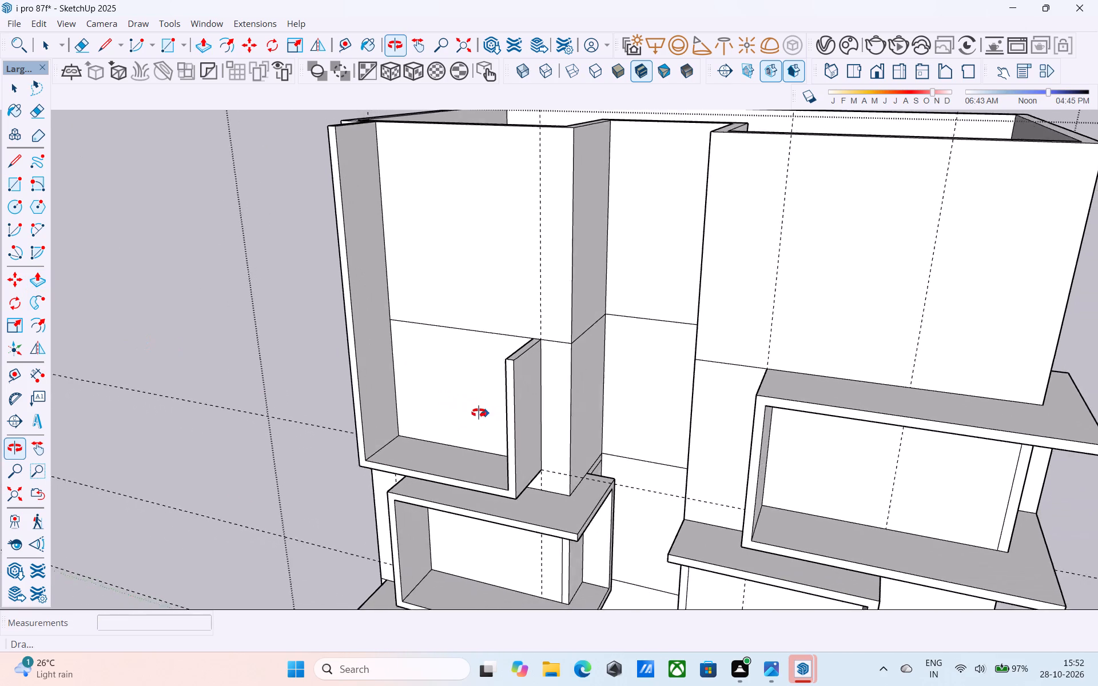
middle_click_drag(479, 413, 401, 459, "shift")
key("space")
scroll(546, 356, "up", 6)
left_click(500, 346)
scroll(500, 346, "up", 2)
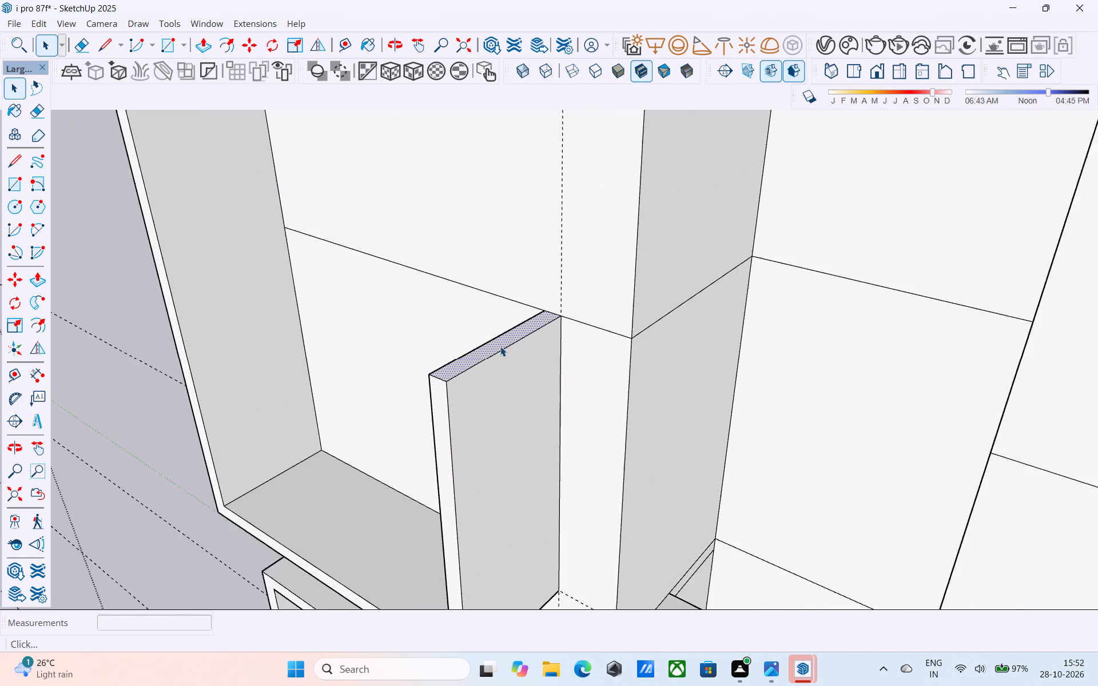
scroll(500, 346, "up", 6)
key("p")
double_click(500, 346)
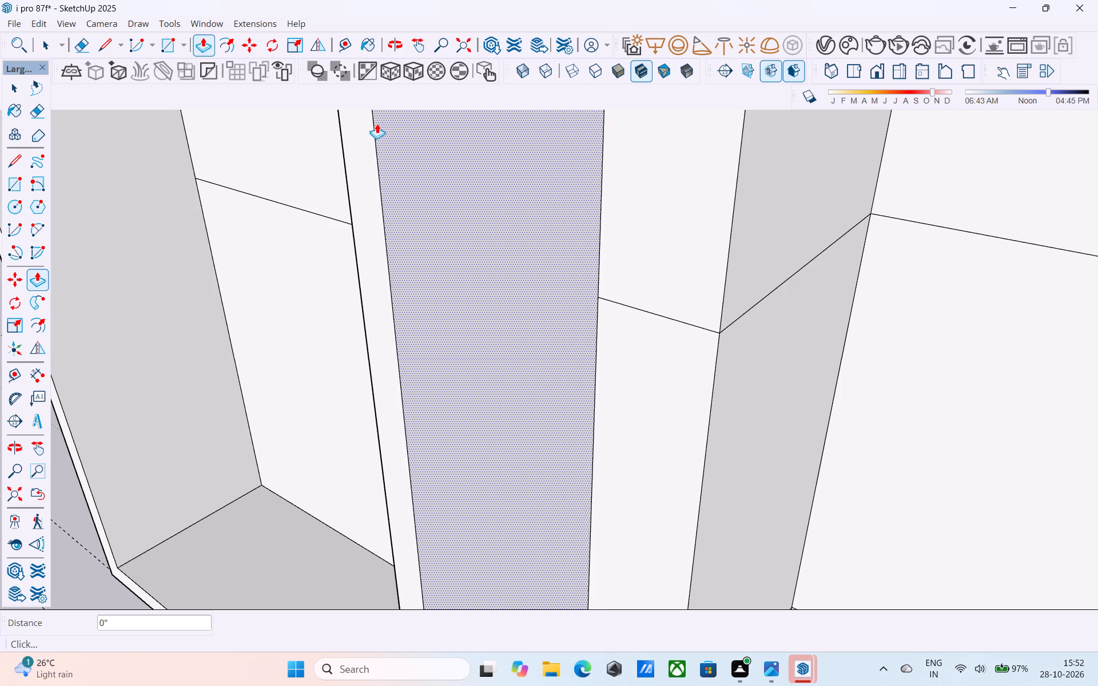
scroll(386, 126, "down", 14)
scroll(389, 143, "up", 1)
scroll(390, 145, "down", 7)
middle_click_drag(409, 205, 435, 186)
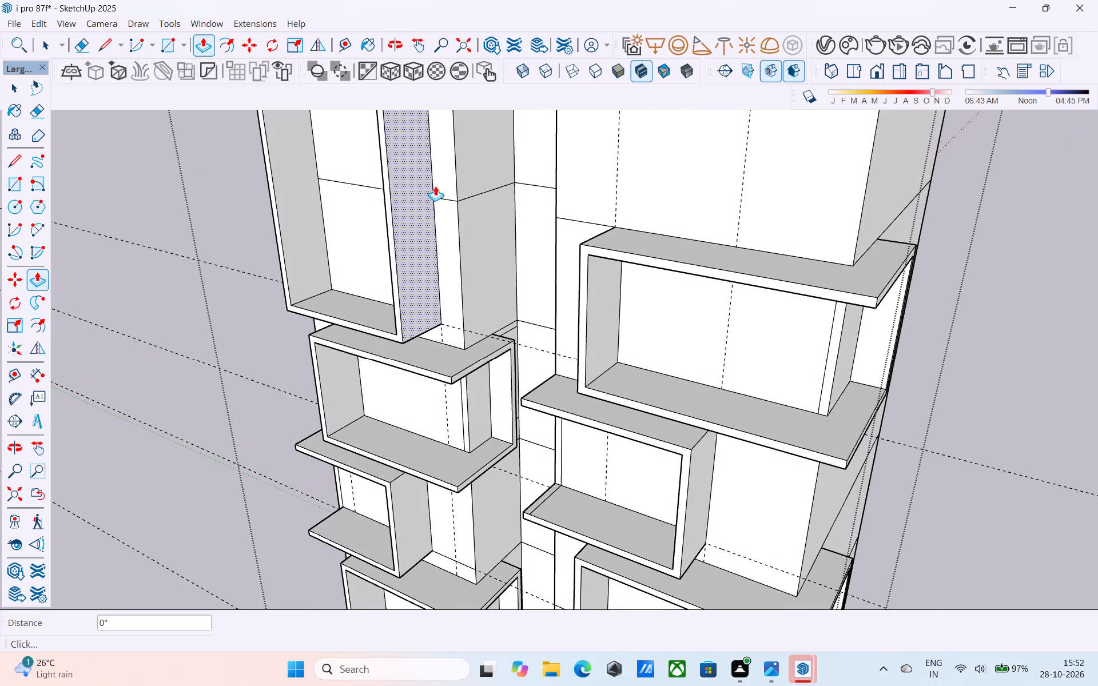
scroll(434, 193, "down", 6)
key("space")
scroll(436, 217, "down", 6)
Save the model.
middle_click_drag(433, 222, 443, 280)
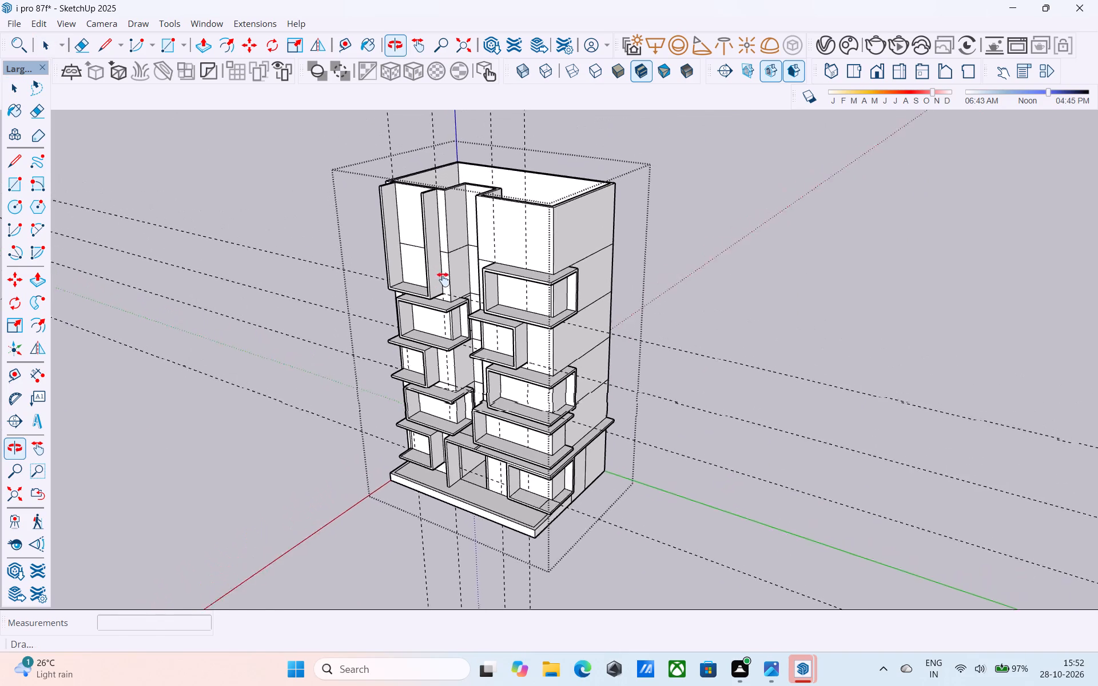
middle_click_drag(443, 280, 594, 324)
key("ctrl+s")
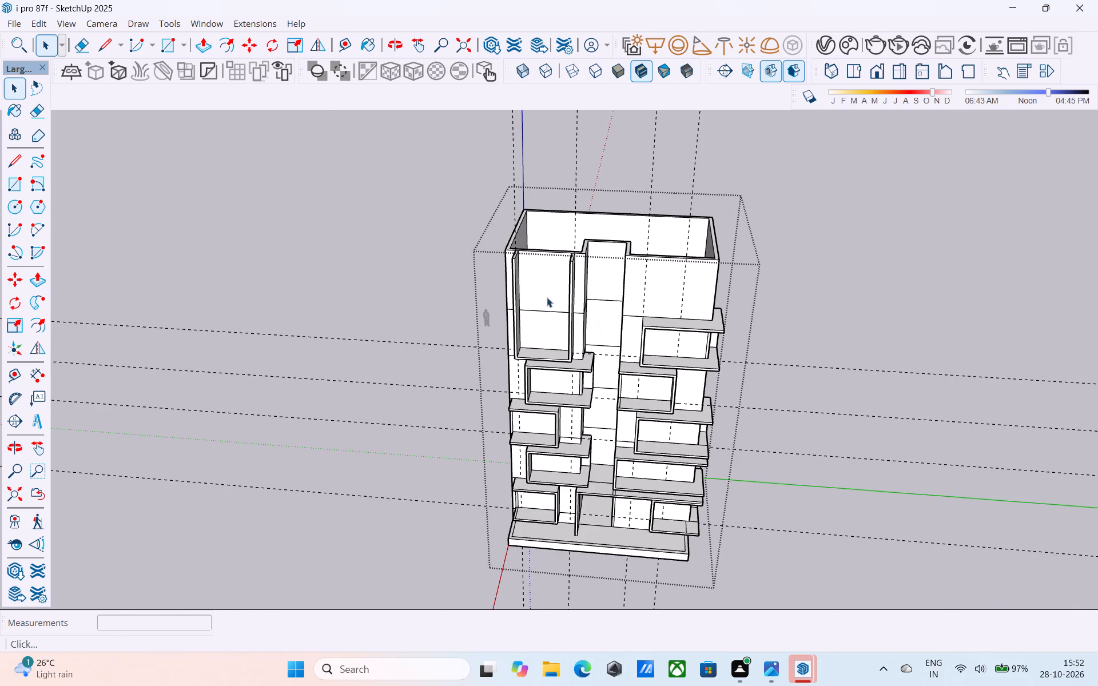
Erase the leftover horizontal edge across the inner face of the tall frame's upright beside the recess.
scroll(548, 298, "up", 5)
middle_click_drag(550, 301, 543, 186)
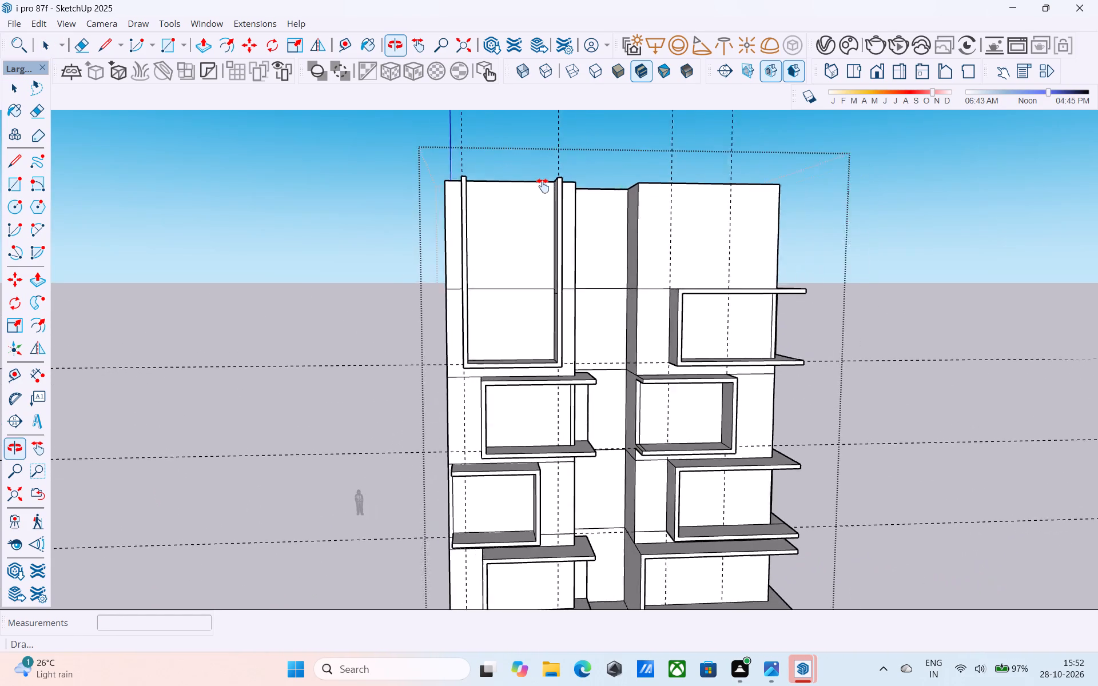
middle_click_drag(543, 186, 558, 179)
scroll(512, 310, "up", 4)
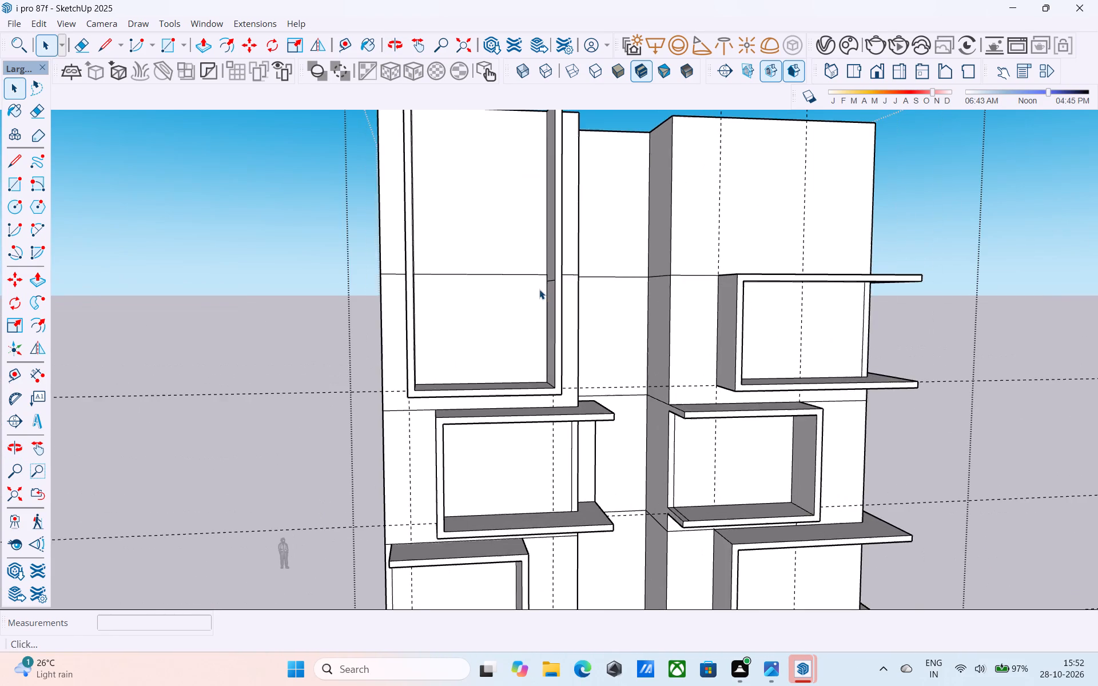
middle_click_drag(539, 289, 606, 286)
key("e")
scroll(612, 284, "up", 5)
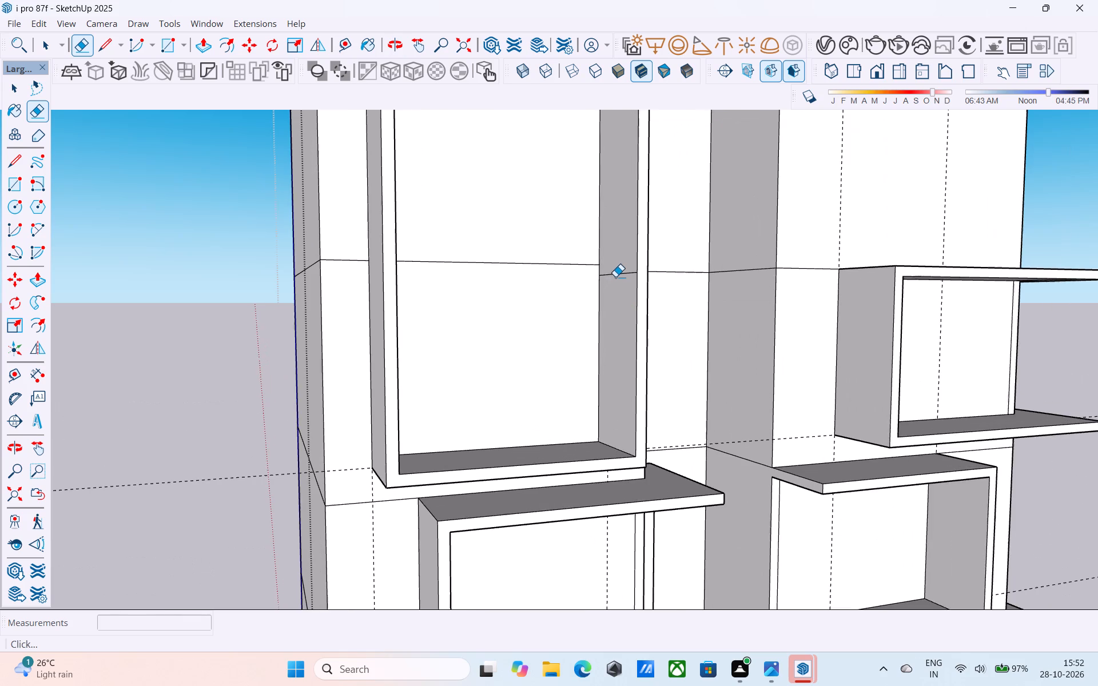
left_click(615, 273)
middle_click_drag(615, 273, 482, 288)
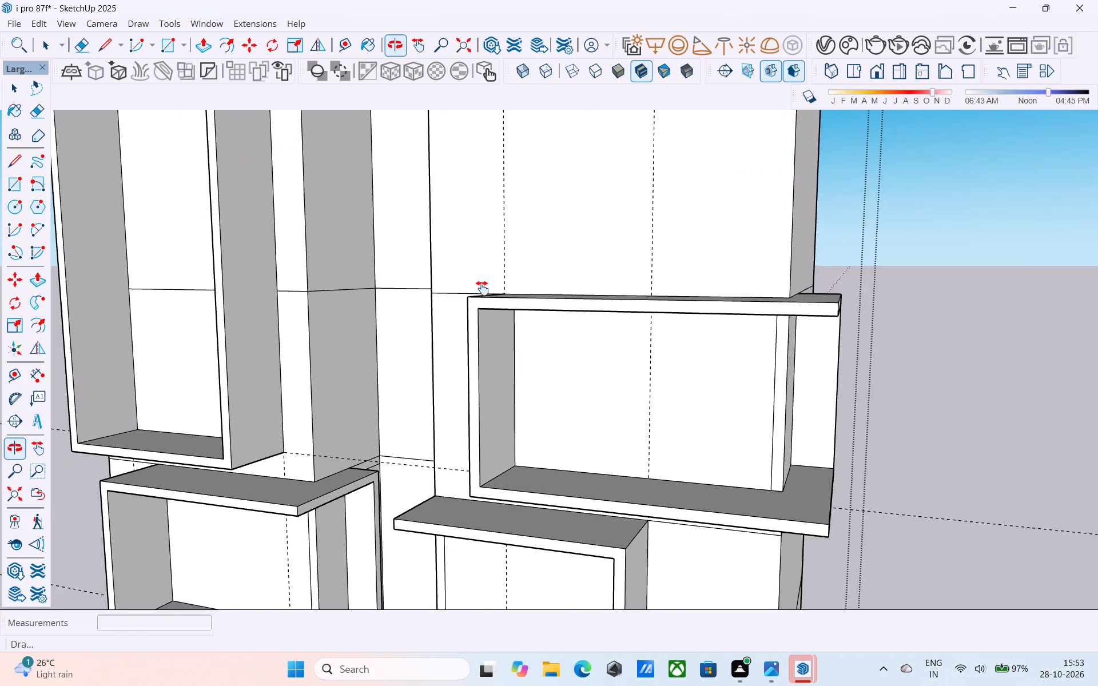
middle_click_drag(482, 288, 513, 288)
Save the model with the cleaned-up frame.
key("ctrl+s")
key("space")
Examine the whole building's front elevation and the open top of the roof storey.
scroll(516, 288, "down", 9)
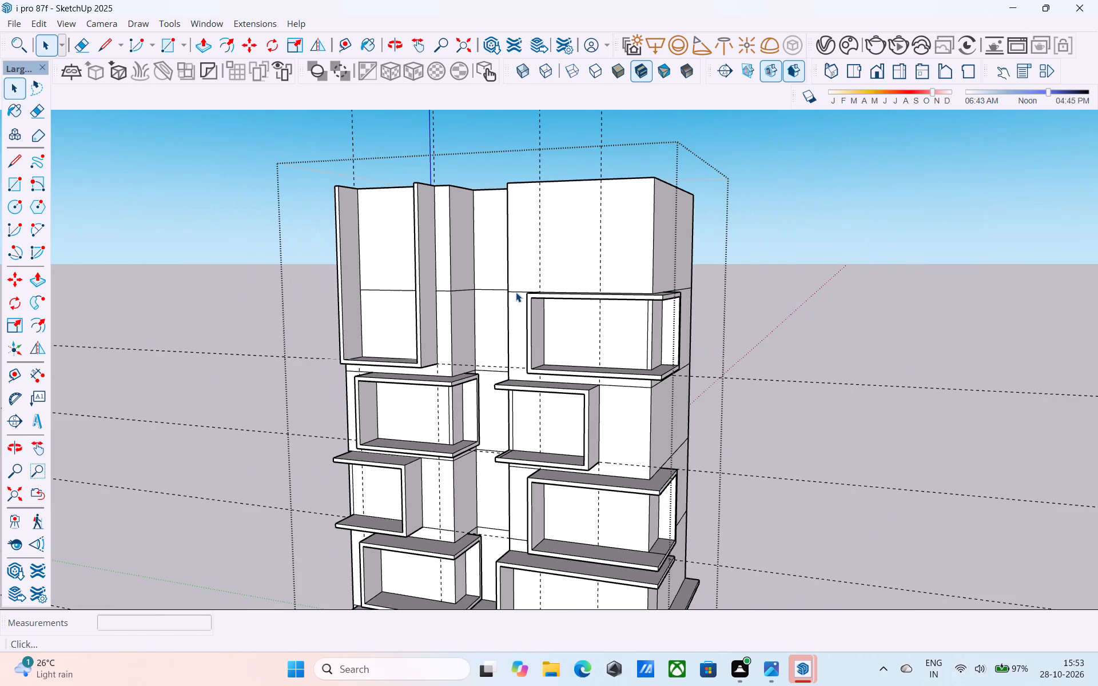
scroll(516, 292, "down", 5)
middle_click_drag(516, 292, 521, 330)
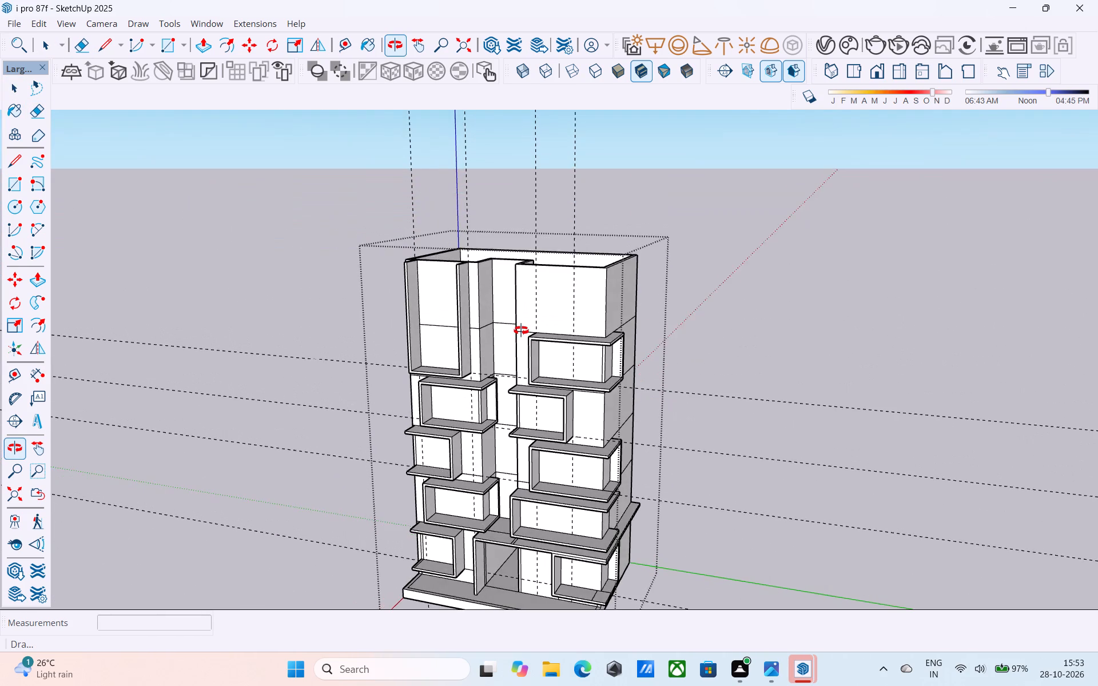
middle_click_drag(521, 330, 521, 333)
middle_click_drag(528, 278, 534, 297)
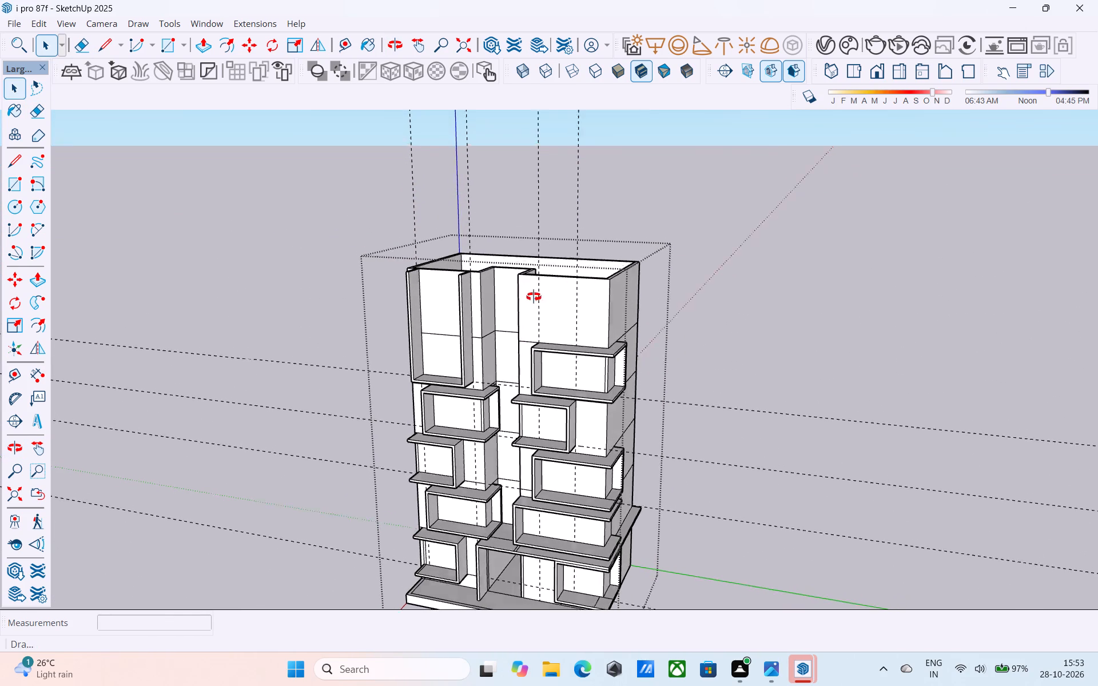
middle_click_drag(534, 297, 565, 341)
Draw a 21' 9" by 13' 9" rectangle between the inner wall corners to close the top storey's open roof.
scroll(485, 275, "up", 3)
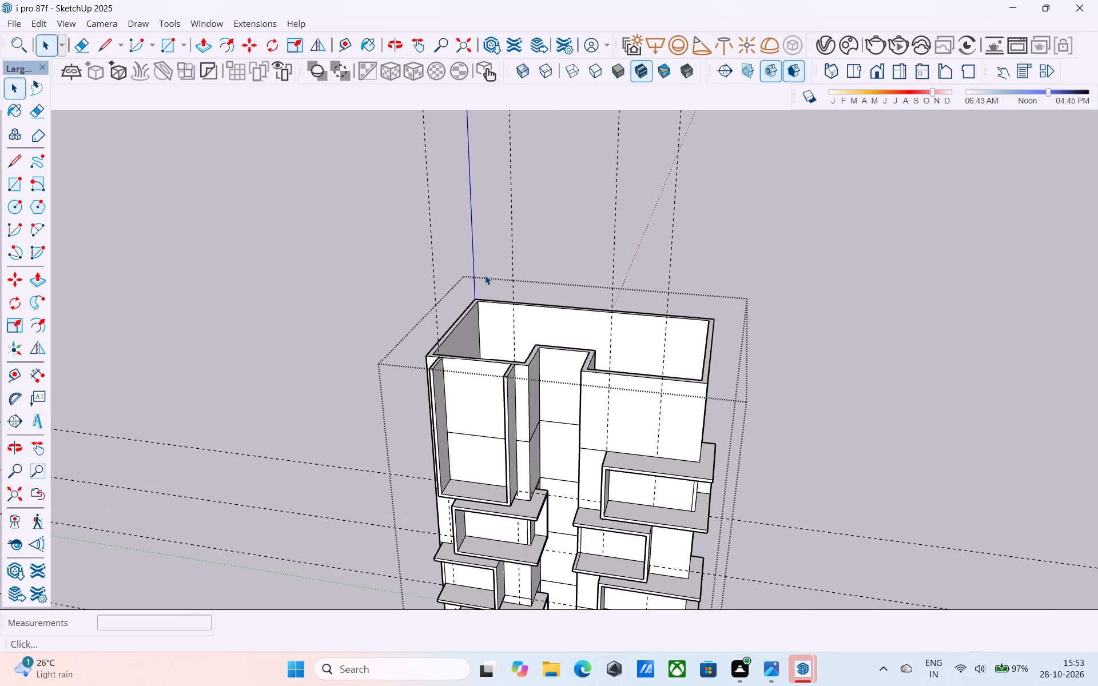
middle_click_drag(485, 276, 495, 312)
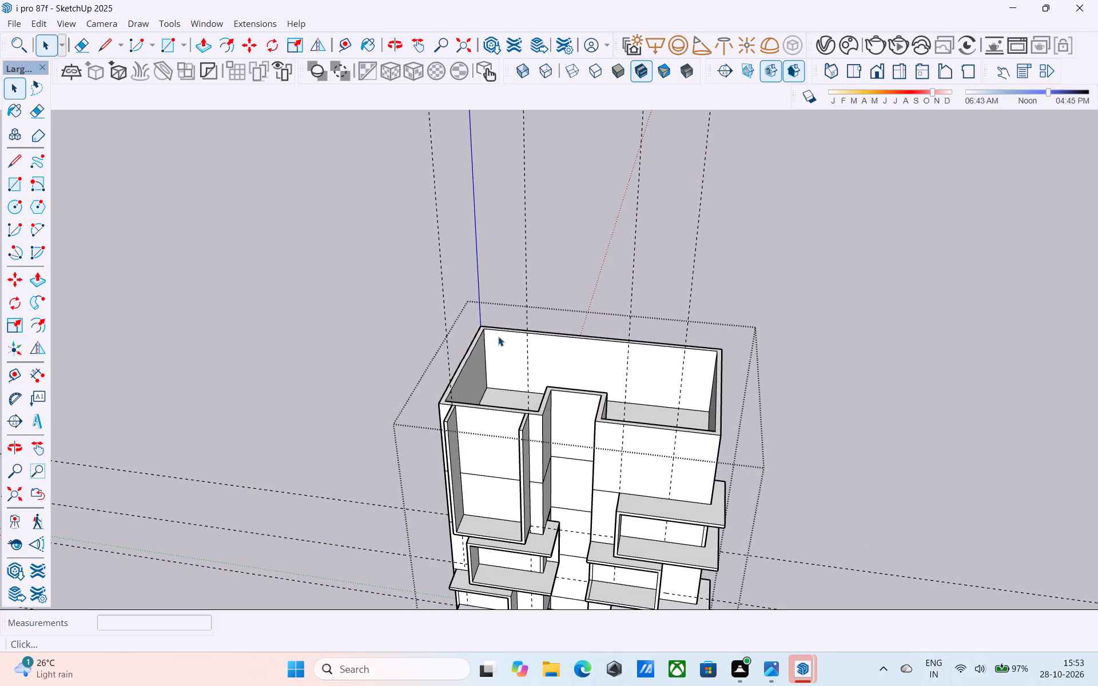
scroll(514, 345, "up", 3)
key("r")
scroll(470, 333, "up", 5)
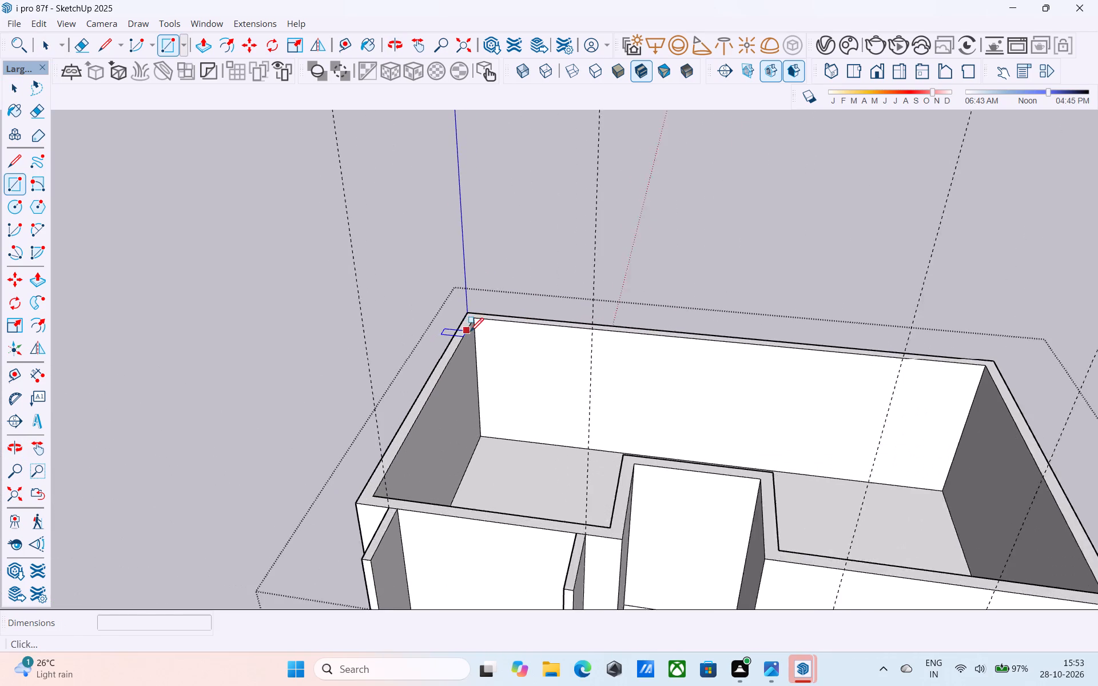
left_click(476, 318)
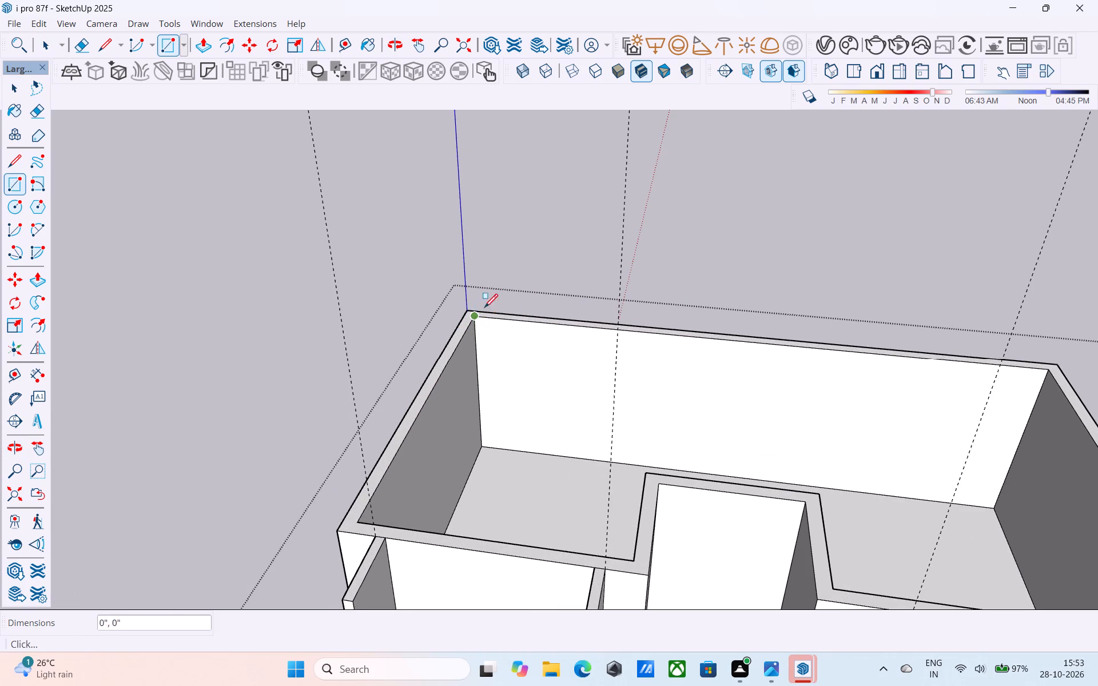
scroll(494, 295, "down", 5)
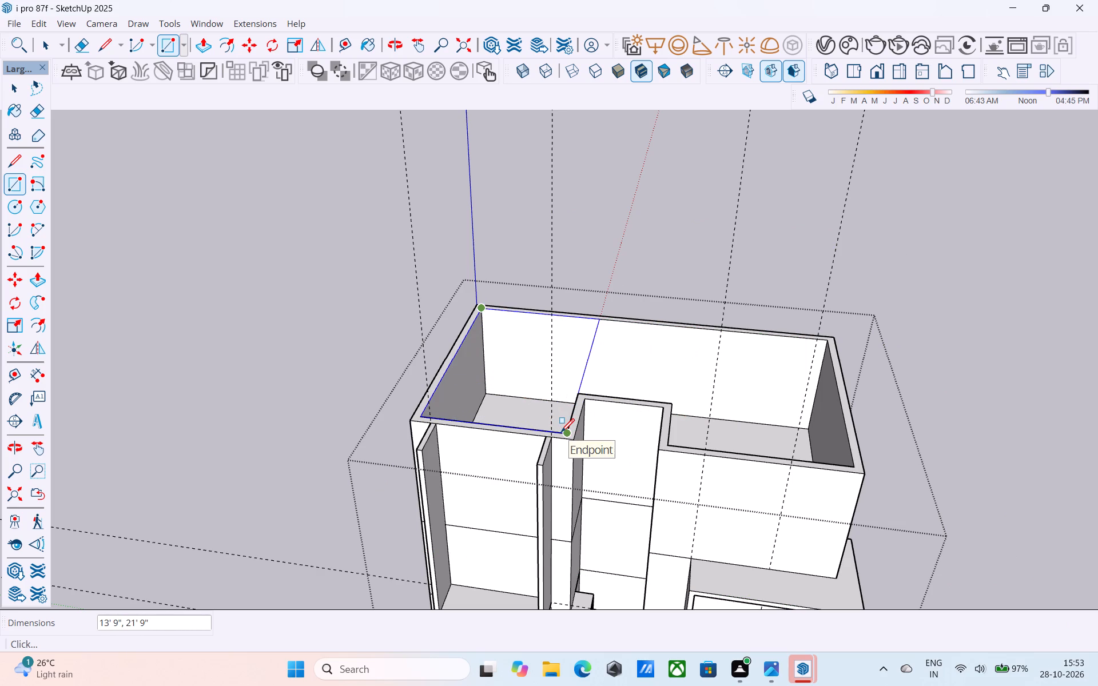
scroll(563, 430, "up", 7)
left_click(574, 443)
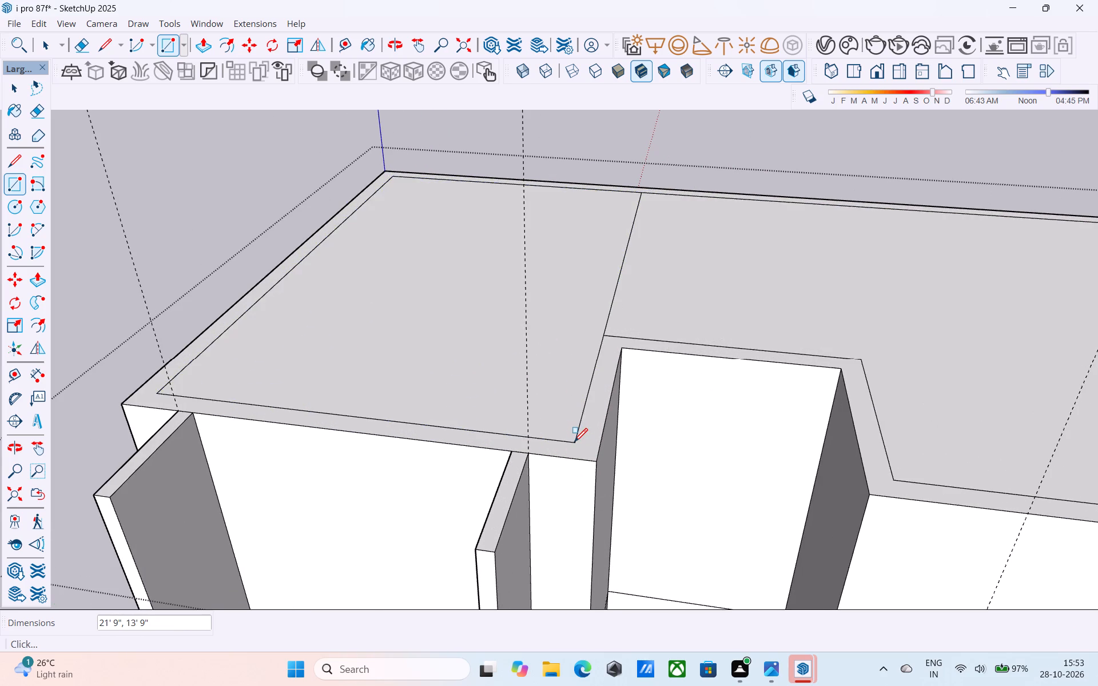
Erase the dividing edge across the roof between the recess corner and the rear wall.
scroll(574, 443, "down", 4)
middle_click_drag(572, 442, 573, 452)
key("e")
left_click_drag(611, 341, 600, 337)
Reverse the merged roof face enclosed by the perimeter walls.
scroll(606, 337, "down", 4)
middle_click_drag(603, 341, 706, 386, "shift")
middle_click_drag(696, 385, 645, 406, "shift")
key("space")
left_click(527, 410)
right_click(526, 411)
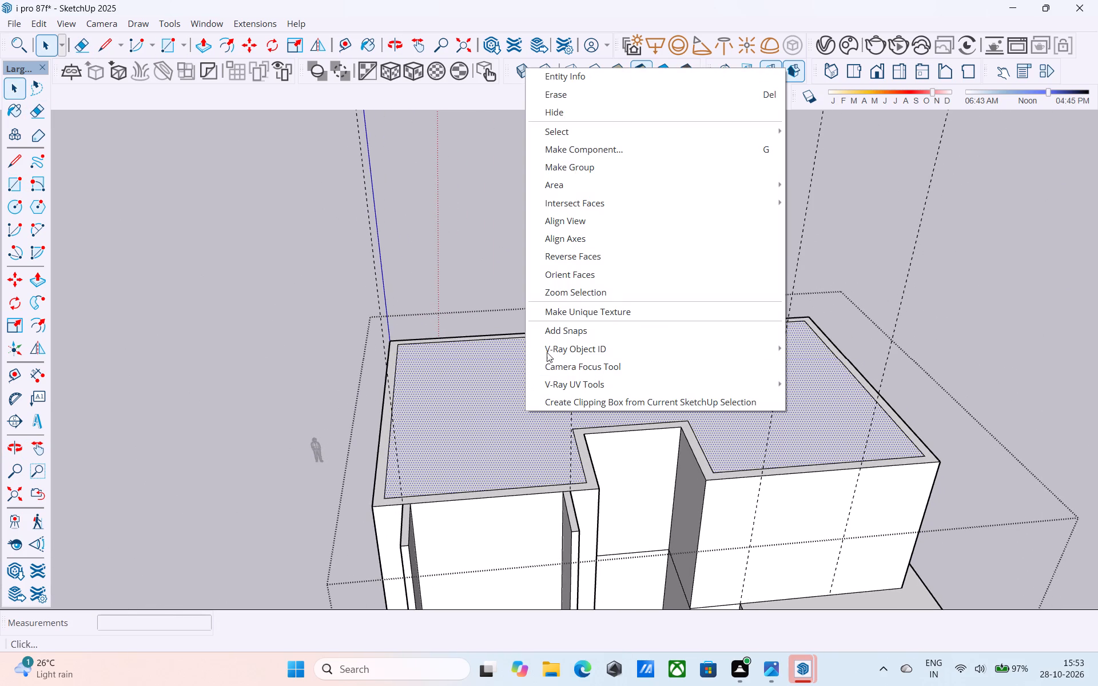
left_click(591, 261)
Draw a 6" vertical line up from the roof face's rear corner beside the blue axis.
scroll(594, 256, "down", 3)
middle_click_drag(591, 264, 584, 285)
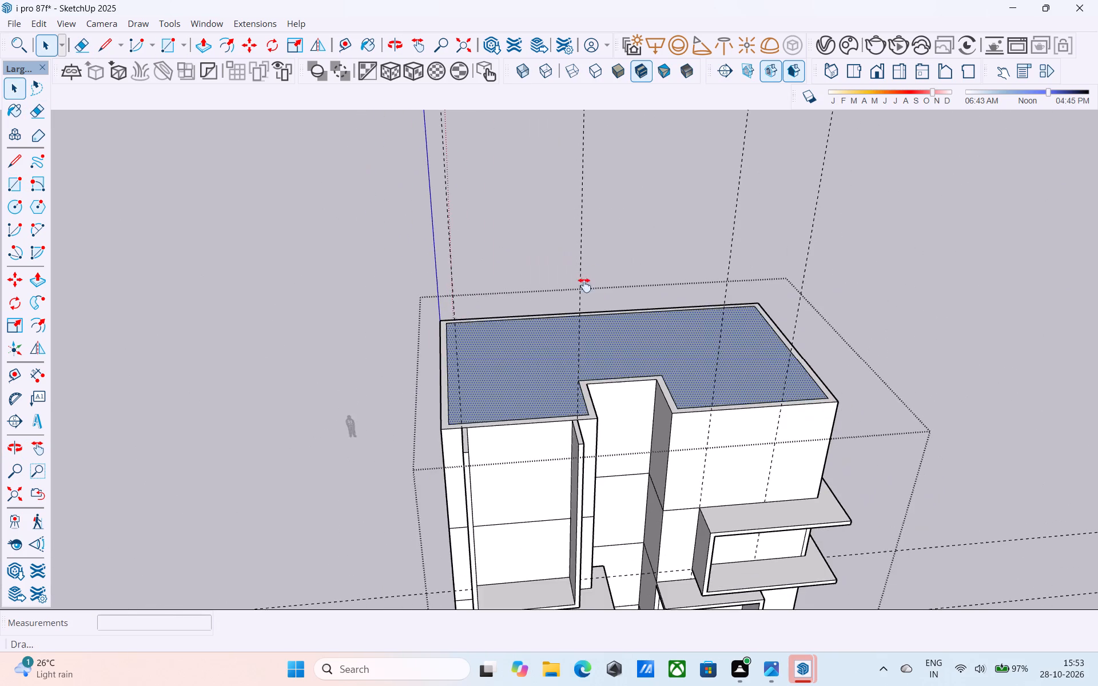
middle_click_drag(584, 285, 582, 310)
scroll(467, 336, "up", 6)
middle_click_drag(434, 354, 419, 348)
scroll(417, 349, "up", 6)
key("l")
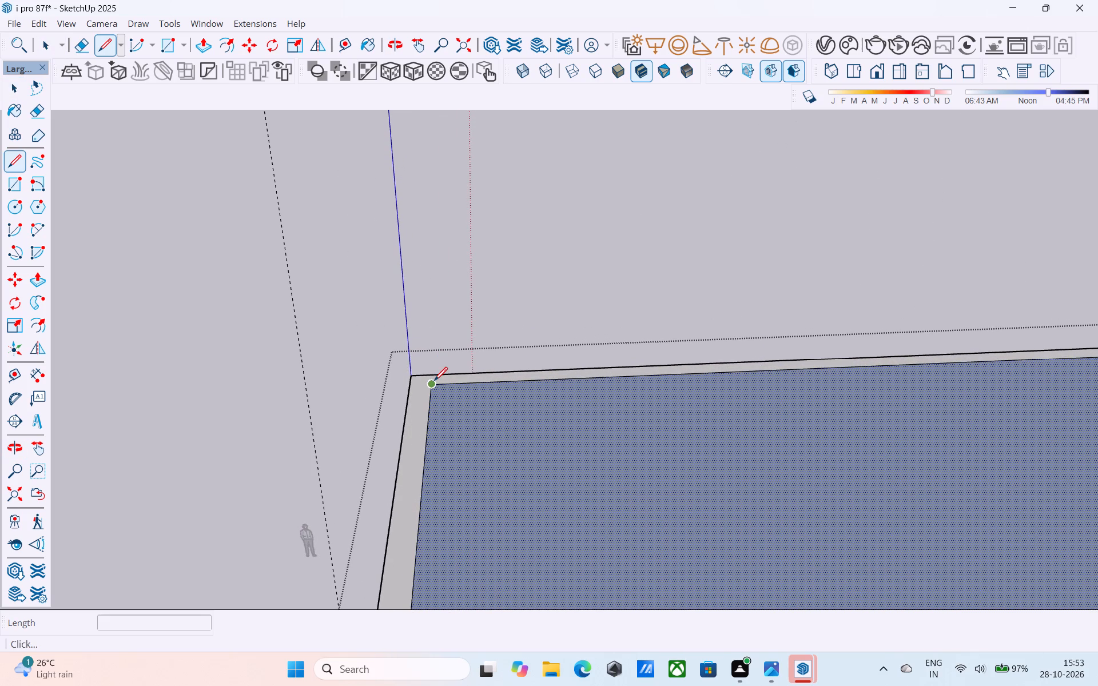
left_click(434, 382)
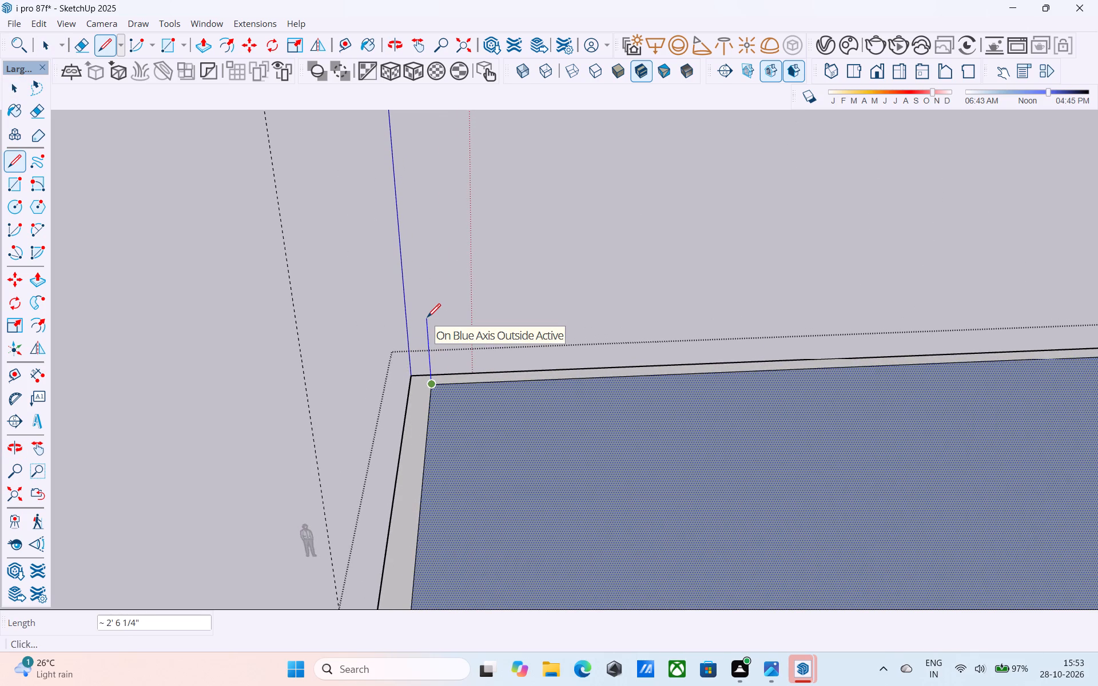
type("6\"")
key("Return")
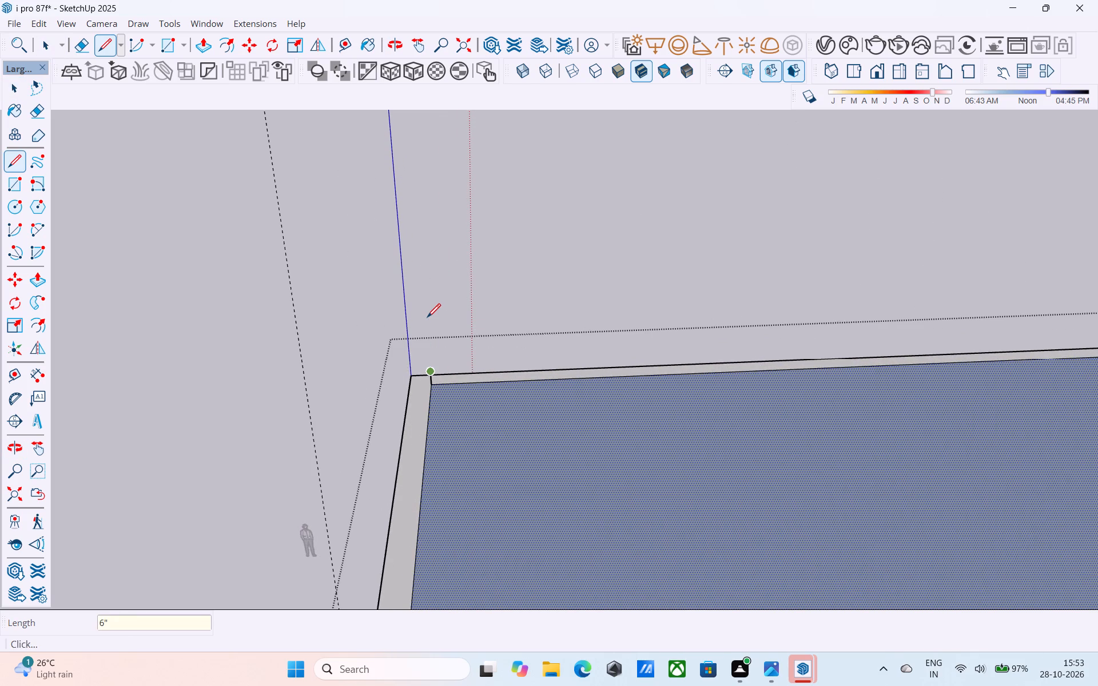
Draw a matching 6" vertical line up from the roof face's front corner beside the facade recess.
key("space")
key("l")
scroll(439, 279, "down", 8)
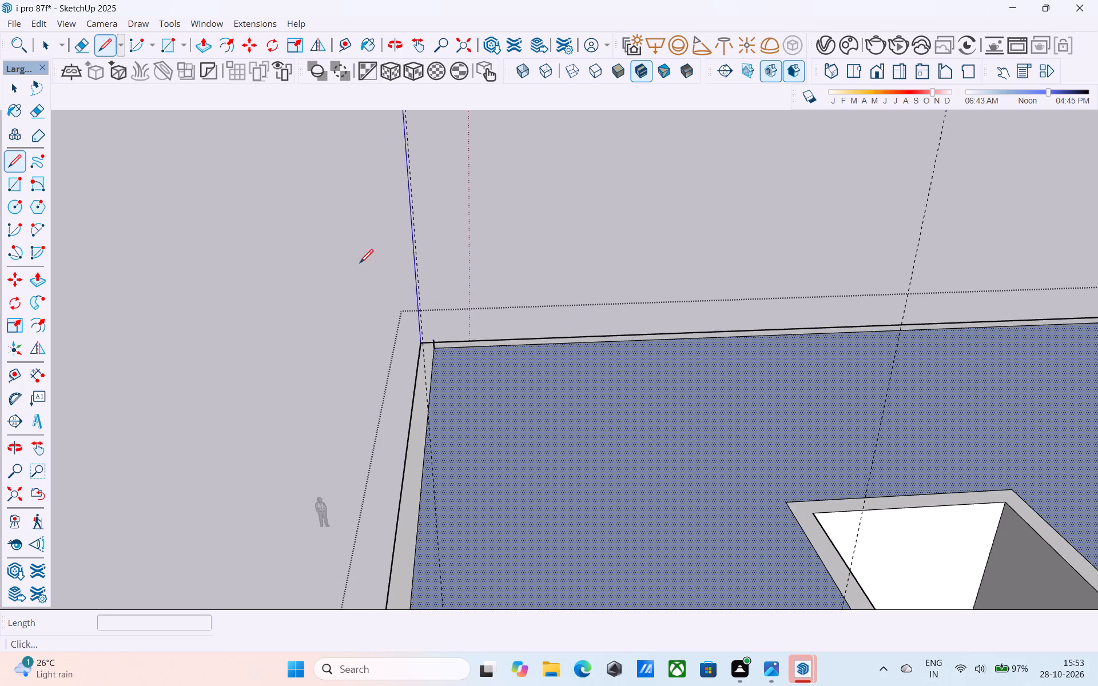
scroll(360, 264, "down", 2)
scroll(645, 452, "up", 10)
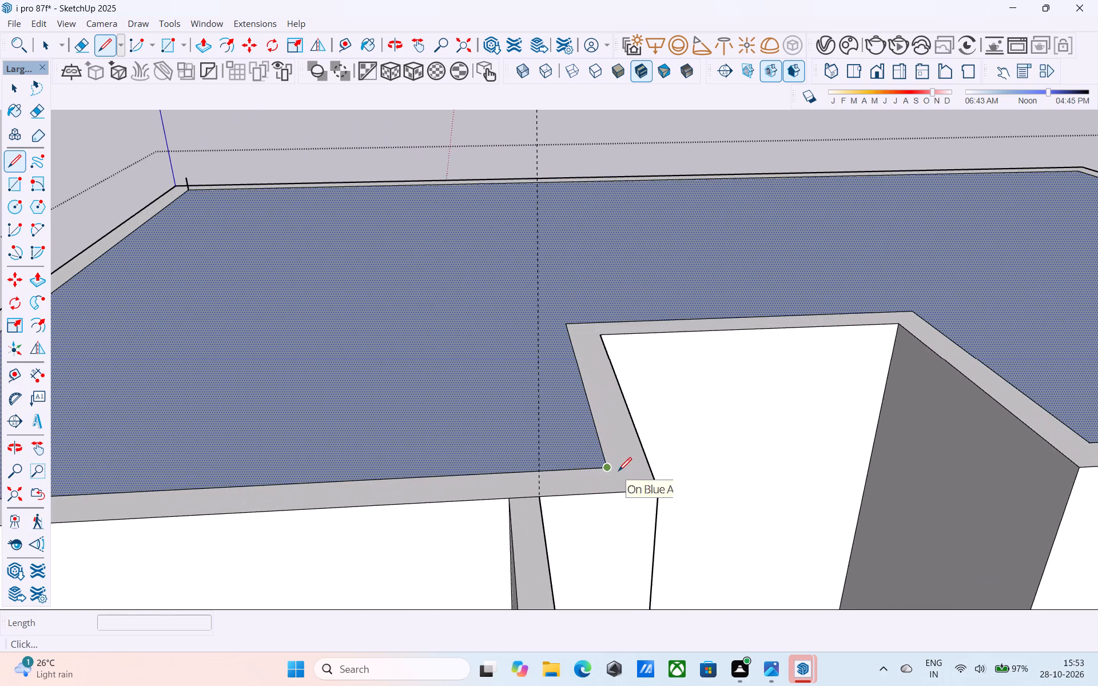
middle_click_drag(620, 481, 419, 485, "shift")
scroll(535, 523, "up", 4)
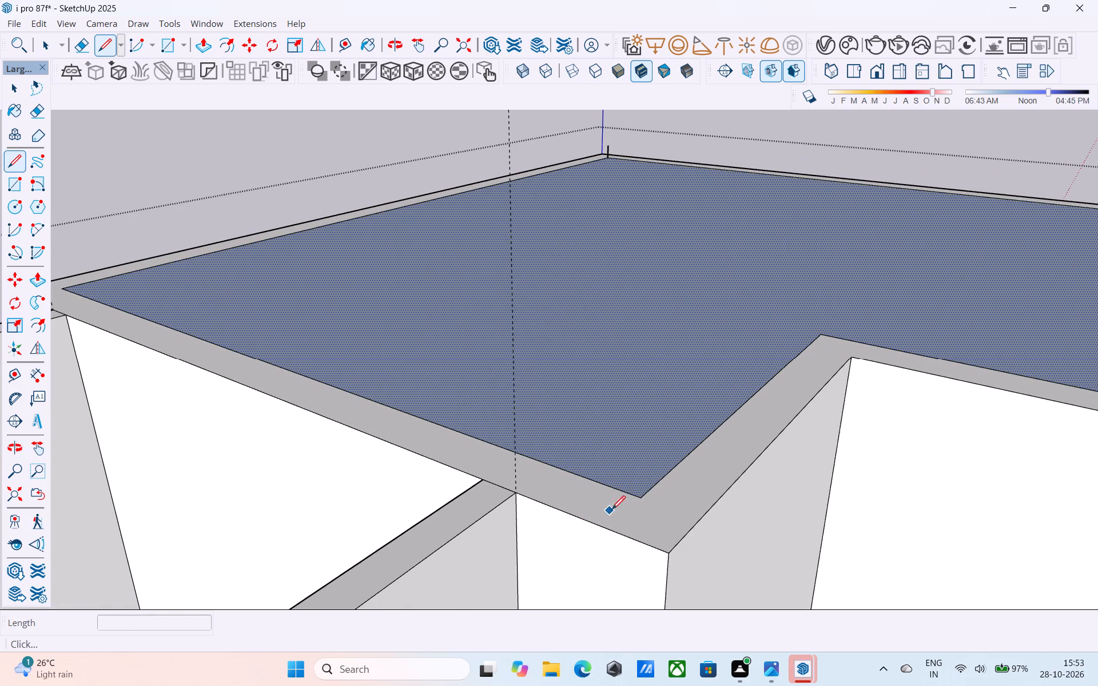
left_click(644, 501)
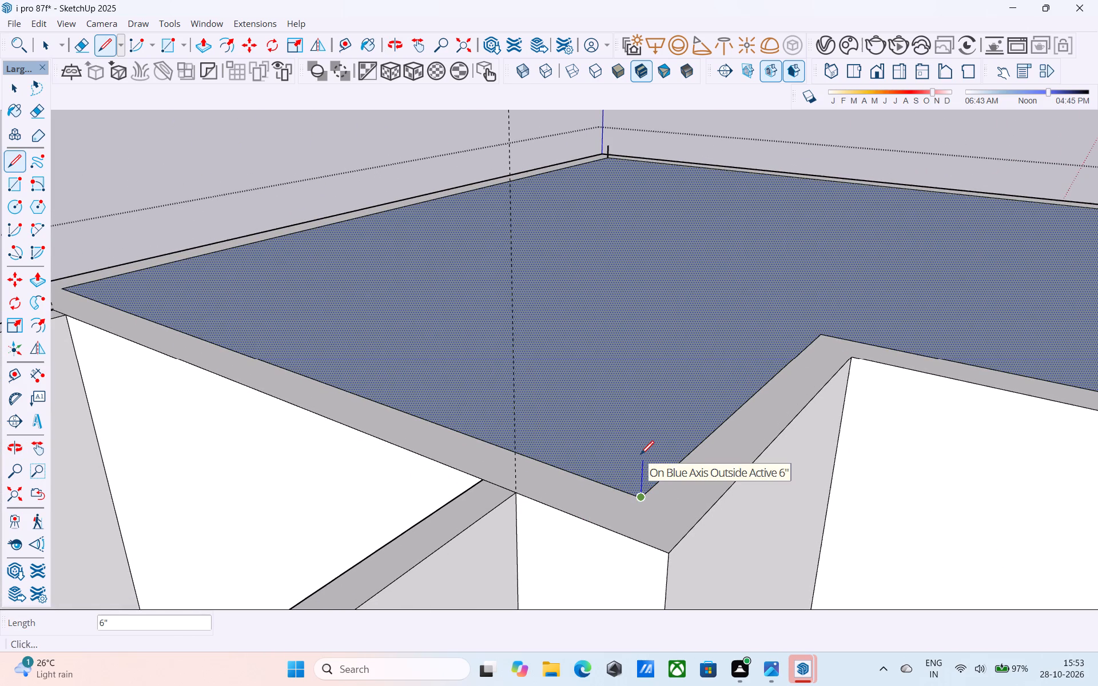
left_click(640, 456)
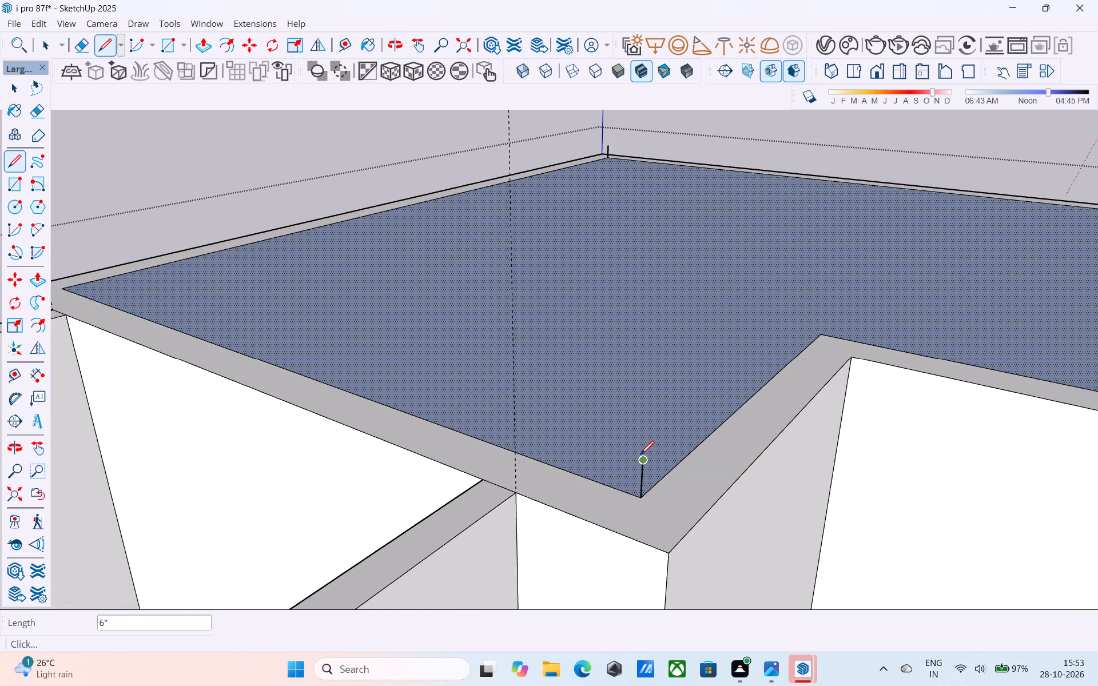
Draw a horizontal rectangle spanning the top ends of the two 6" vertical lines.
key("r")
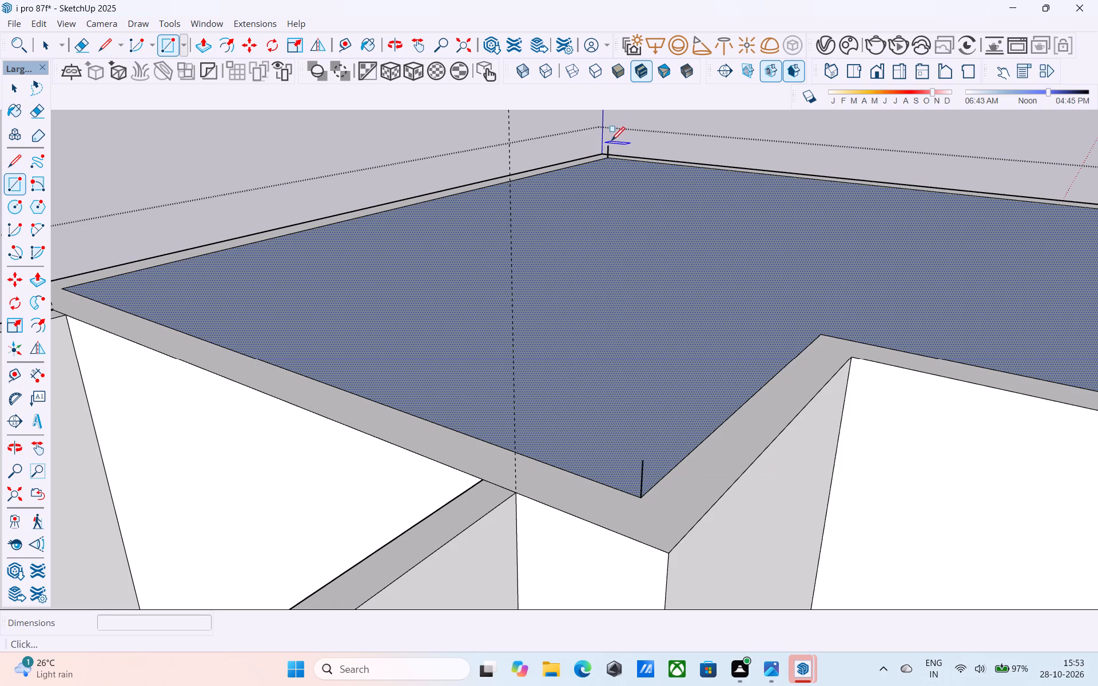
left_click(610, 142)
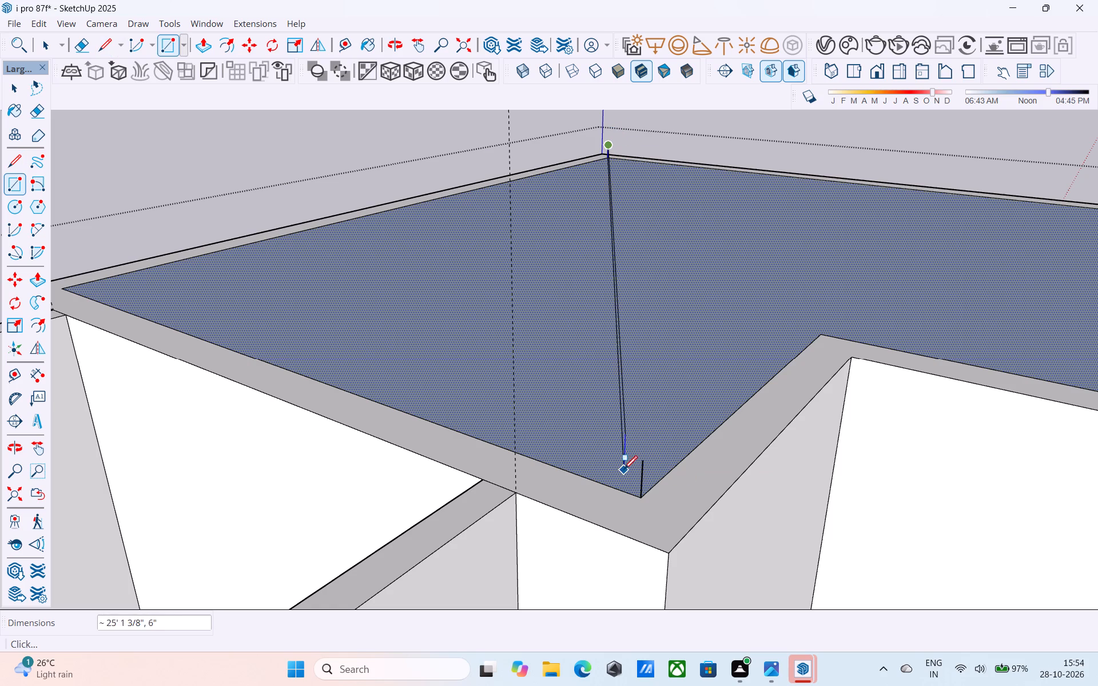
left_click(647, 459)
Draw a vertical edge joining the roof face's front outer corner to the raised rectangle's corner above it.
scroll(647, 459, "down", 6)
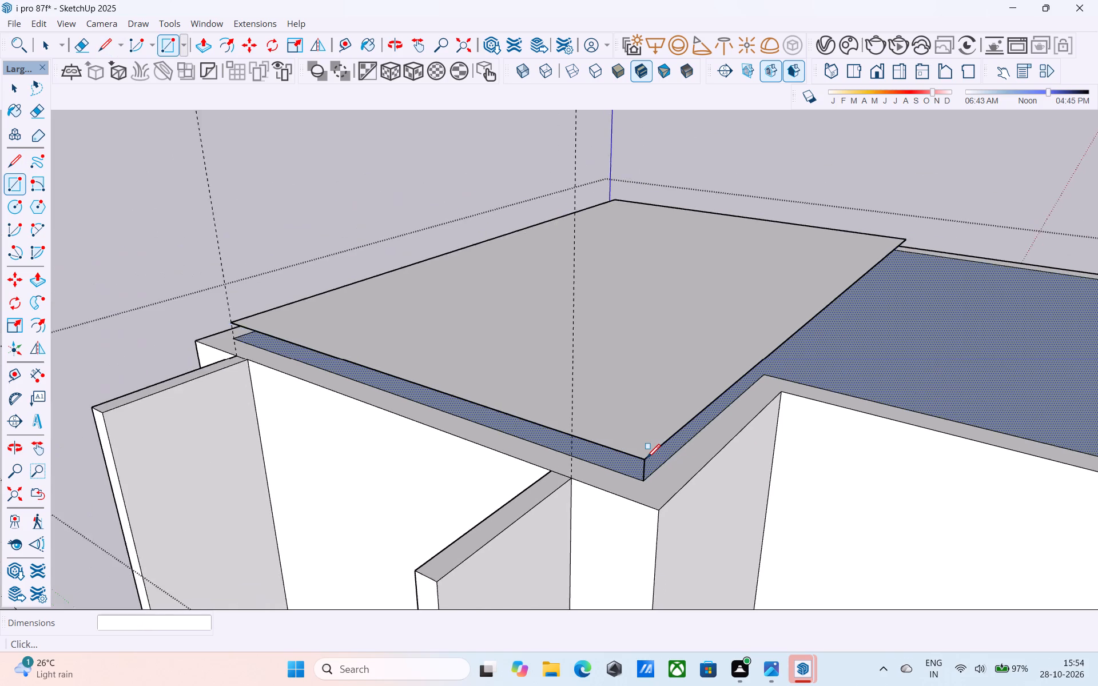
scroll(647, 459, "down", 1)
middle_click_drag(647, 459, 888, 388)
scroll(897, 384, "down", 7)
middle_click_drag(591, 455, 623, 460)
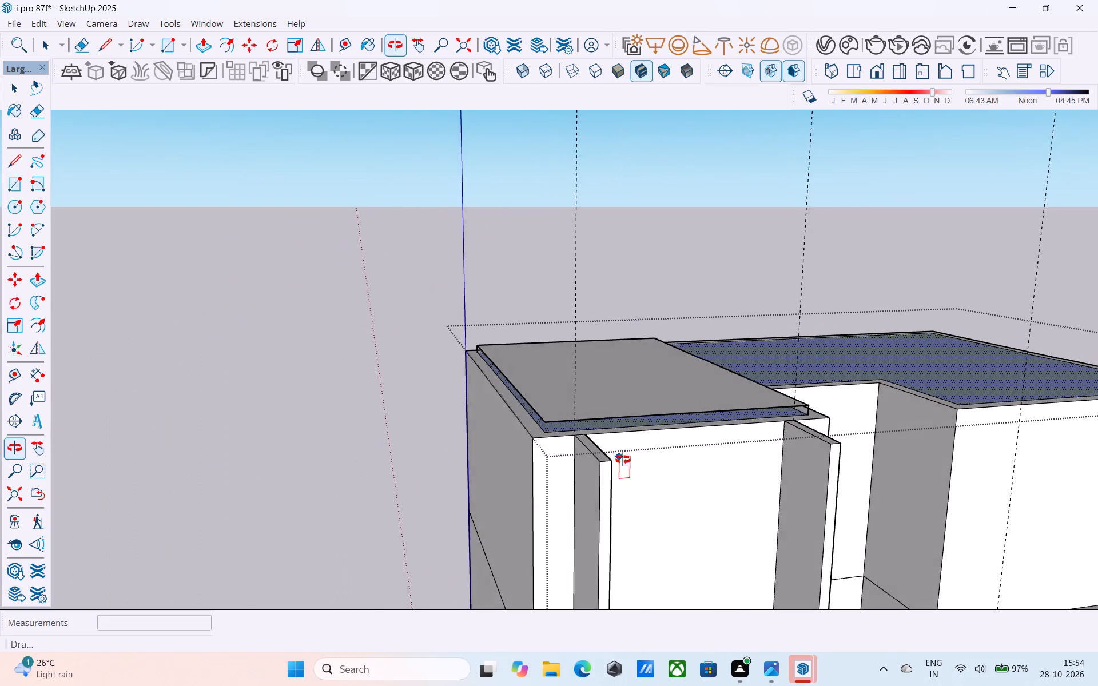
middle_click_drag(623, 460, 634, 501)
key("l")
scroll(578, 480, "up", 16)
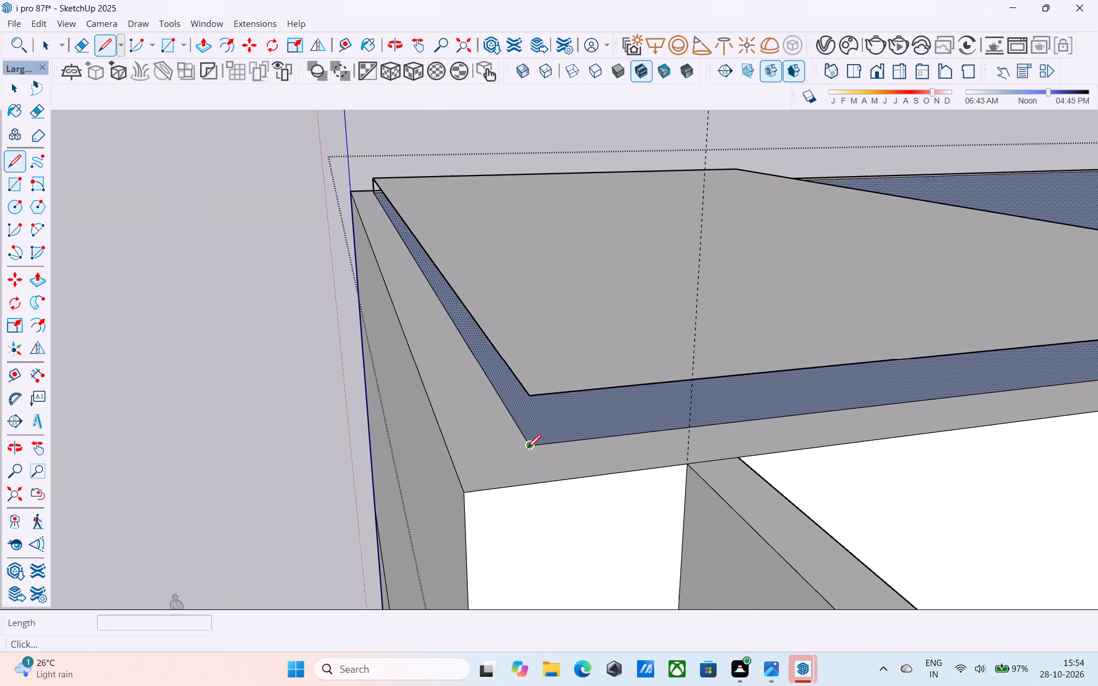
left_click(527, 445)
left_click(532, 400)
Draw a vertical edge from the raised rectangle's free rear corner down to the roof edge along the rear wall.
scroll(532, 400, "down", 10)
middle_click_drag(712, 409, 374, 411)
scroll(371, 398, "down", 4)
middle_click_drag(606, 377, 266, 370)
middle_click_drag(582, 420, 447, 391)
scroll(569, 452, "up", 3)
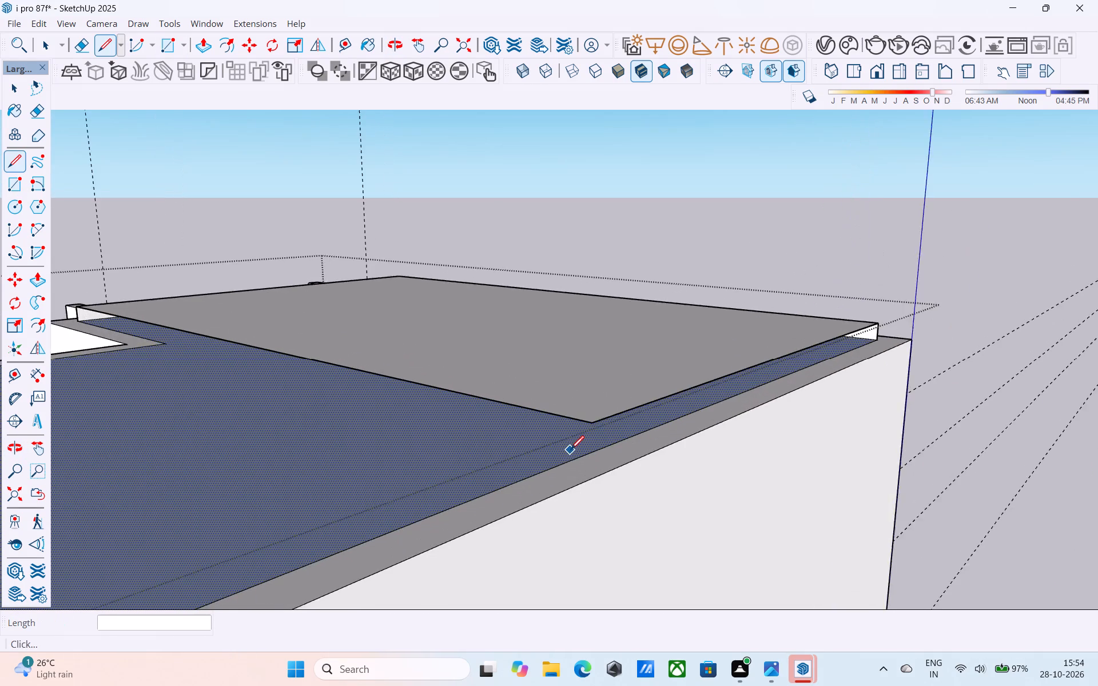
scroll(571, 450, "up", 7)
left_click(606, 398)
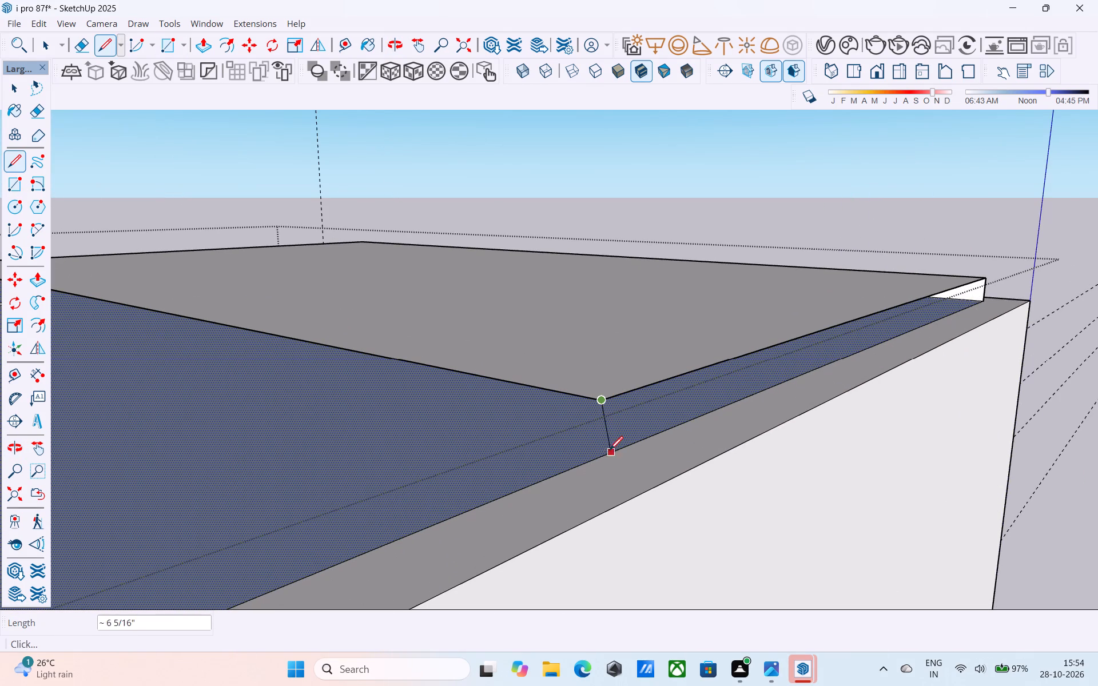
left_click(602, 462)
Draw a 15' 3" line across the roof from that edge's base to the recess corner, closing the slab's inner side.
scroll(602, 462, "down", 5)
middle_click_drag(602, 462, 662, 486)
scroll(641, 474, "down", 1, "shift")
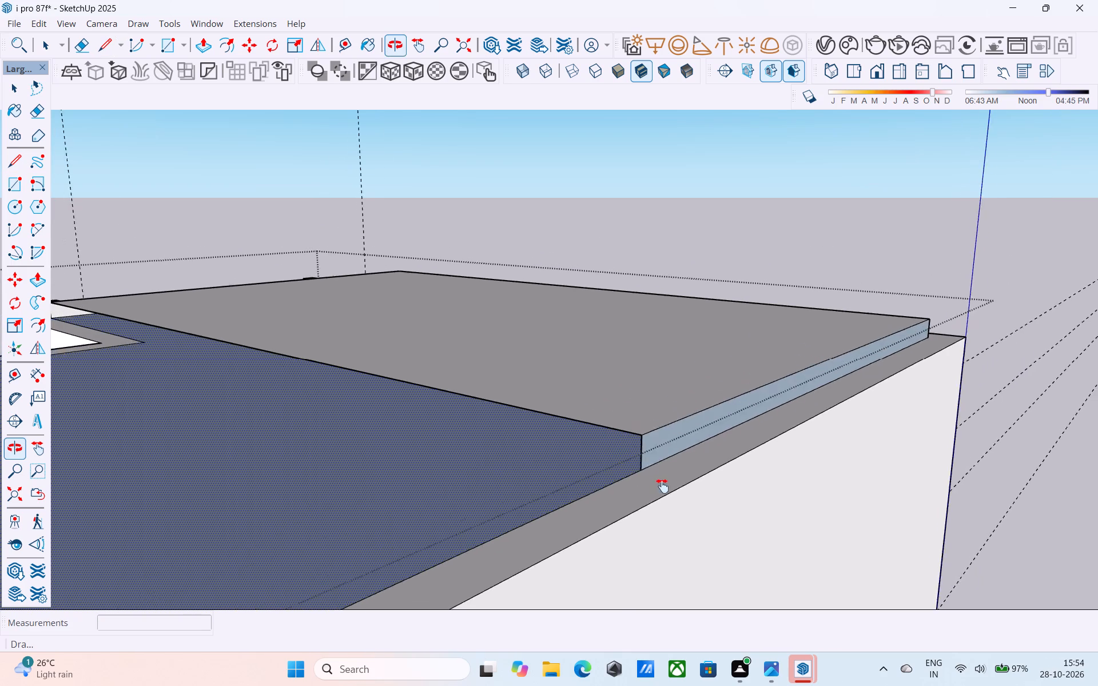
middle_click_drag(662, 486, 739, 515)
left_click(760, 519)
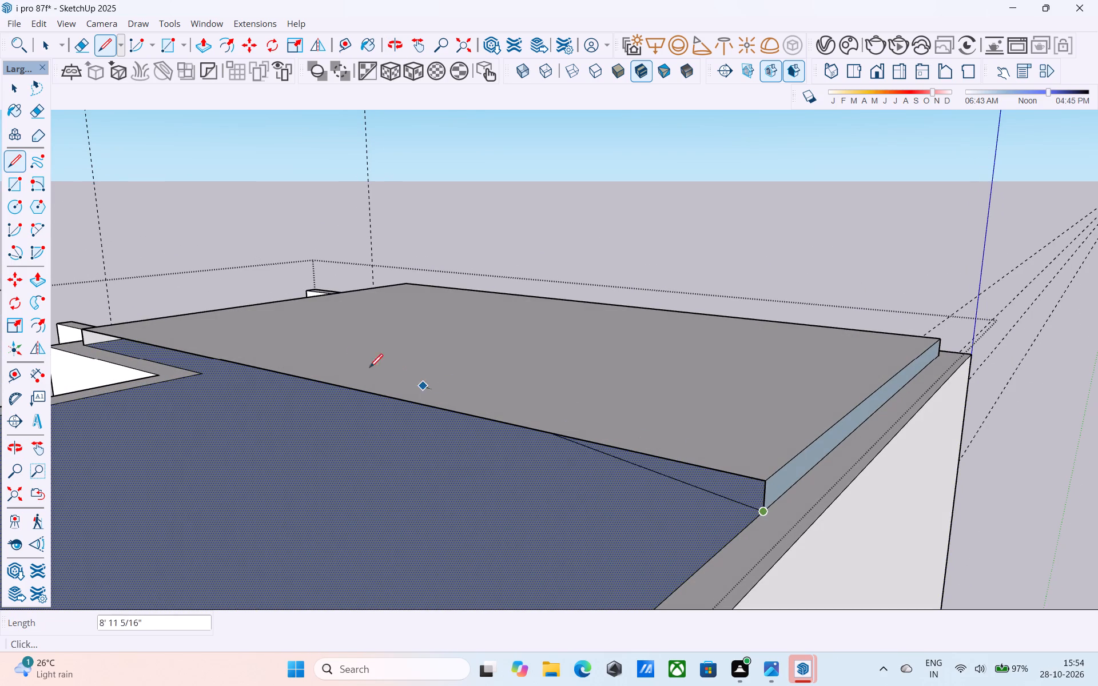
left_click(203, 372)
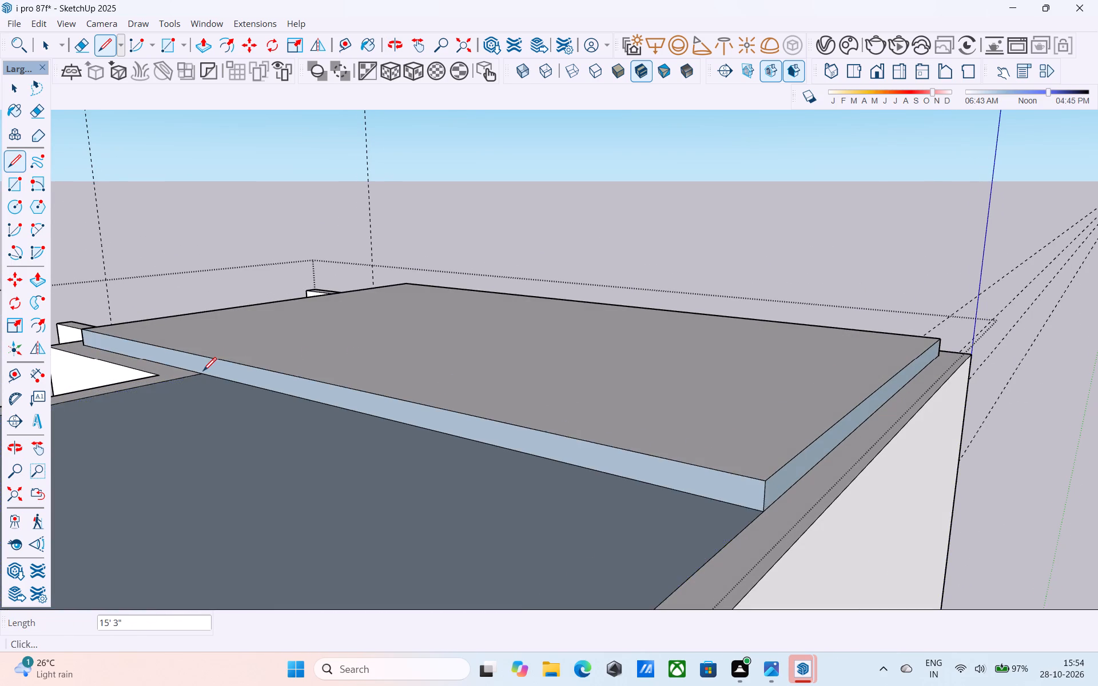
Reverse the raised slab's side face across the roof and its adjoining side face along the rear wall.
scroll(204, 375, "down", 4)
middle_click_drag(209, 384, 488, 338)
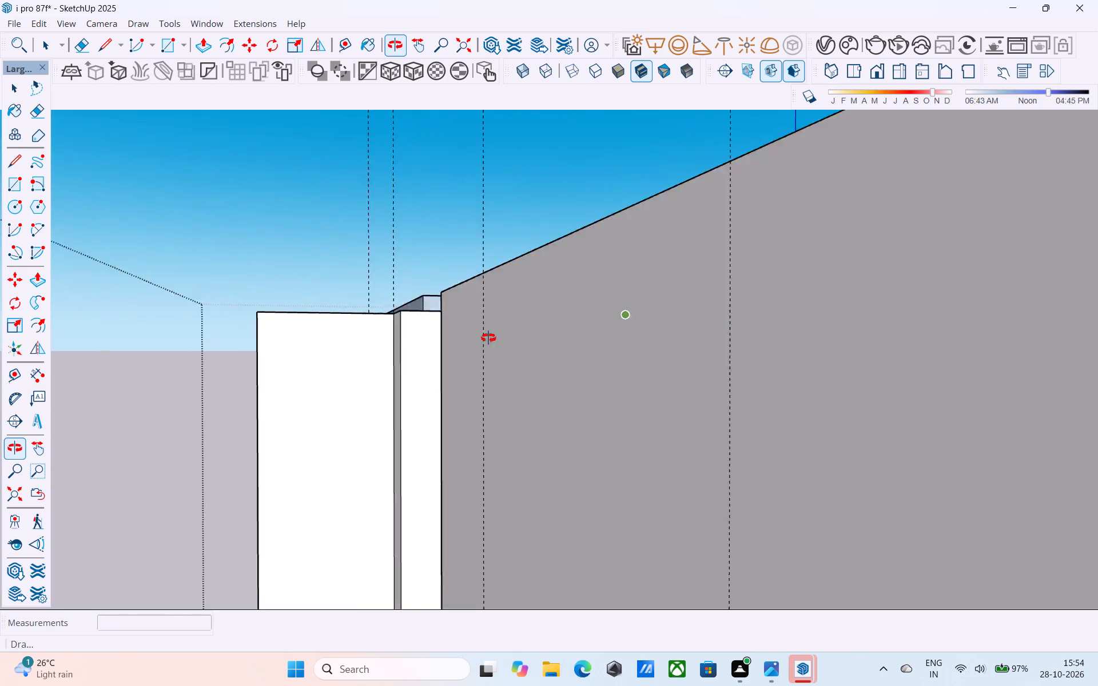
middle_click_drag(488, 338, 226, 385)
scroll(451, 446, "up", 8)
key("space")
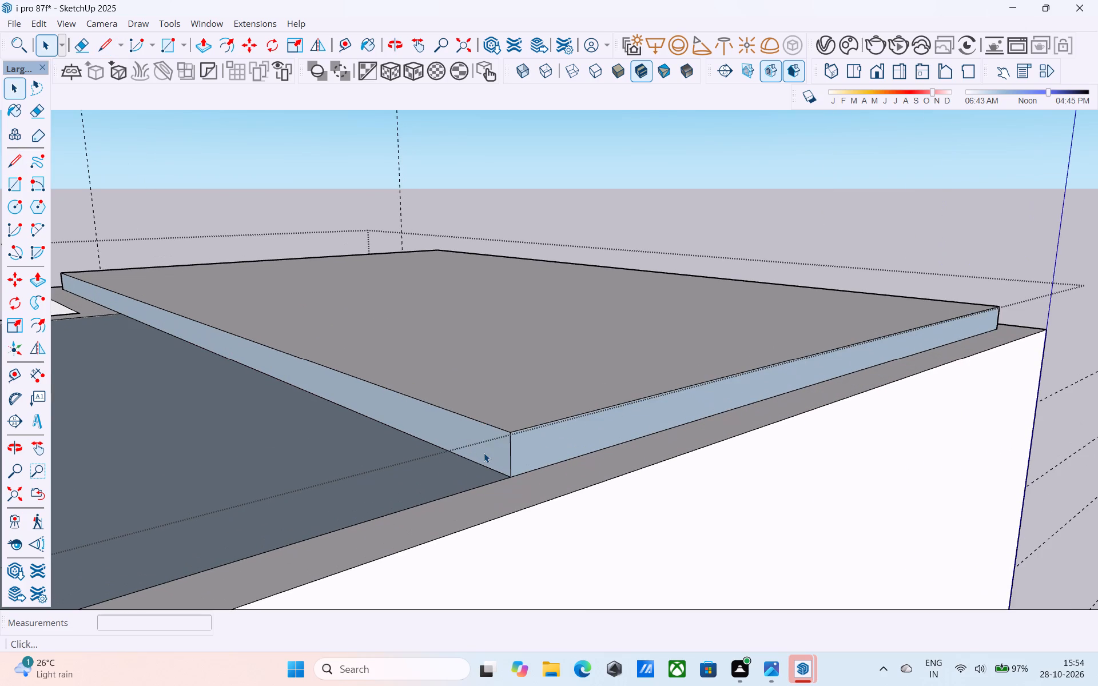
left_click(484, 453)
right_click(484, 453)
left_click(533, 304)
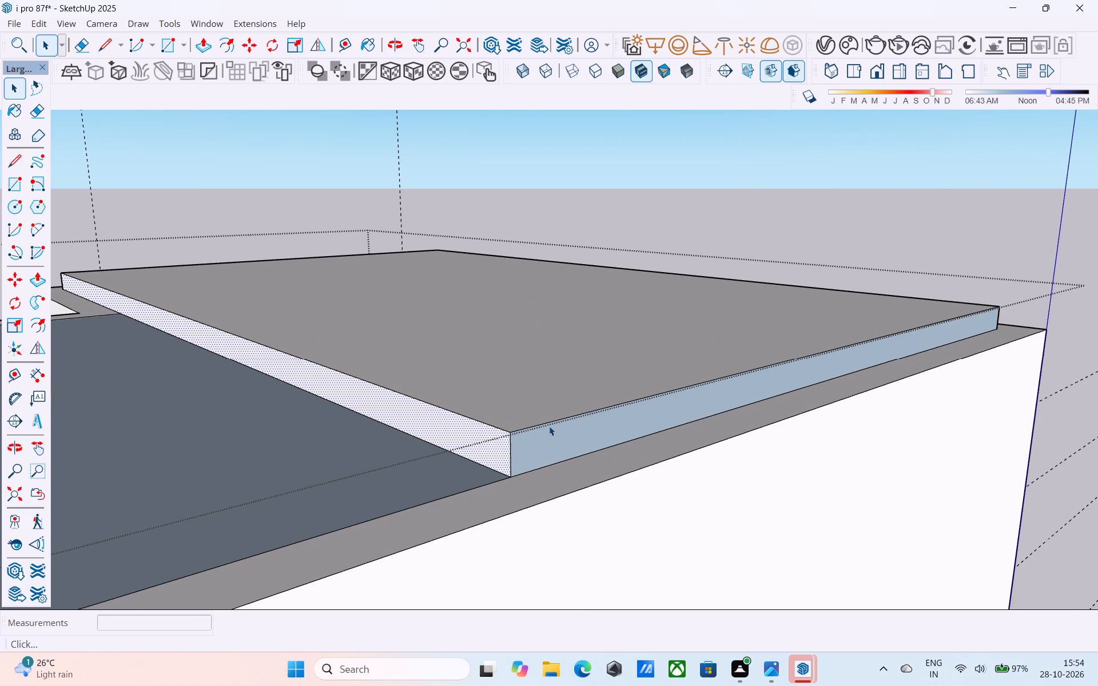
left_click(549, 426)
right_click(549, 426)
left_click(617, 276)
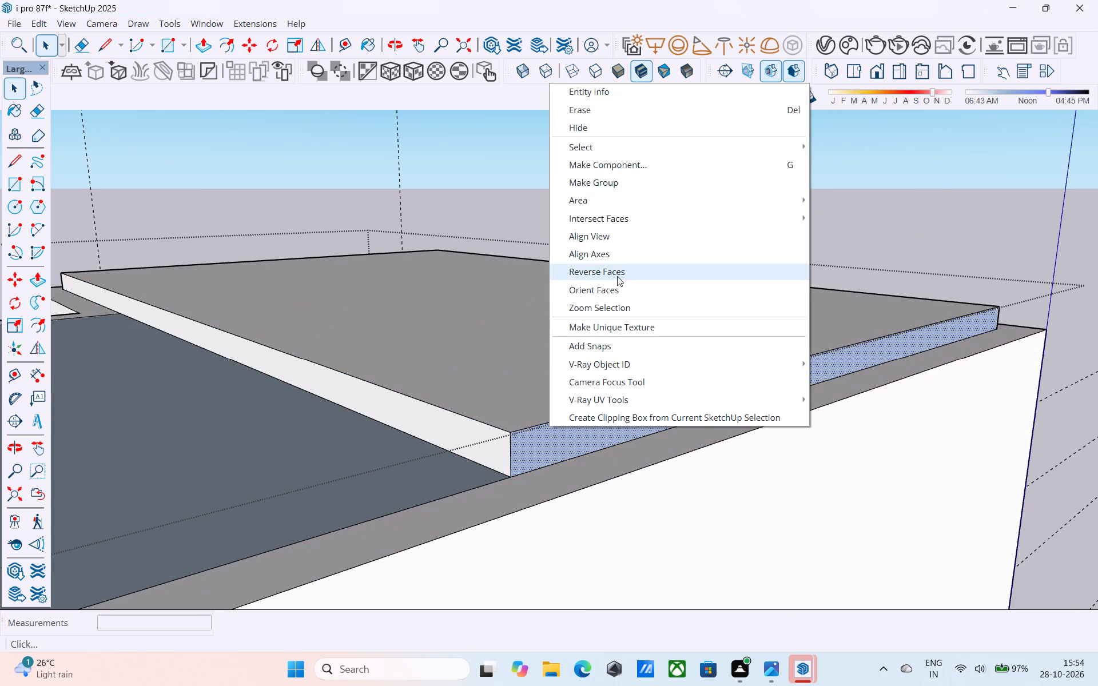
Reverse the raised slab's two remaining side faces, along the outer end wall and along the front.
scroll(785, 378, "down", 3)
middle_click_drag(795, 394, 214, 429)
middle_click_drag(923, 366, 506, 354)
scroll(500, 346, "down", 2)
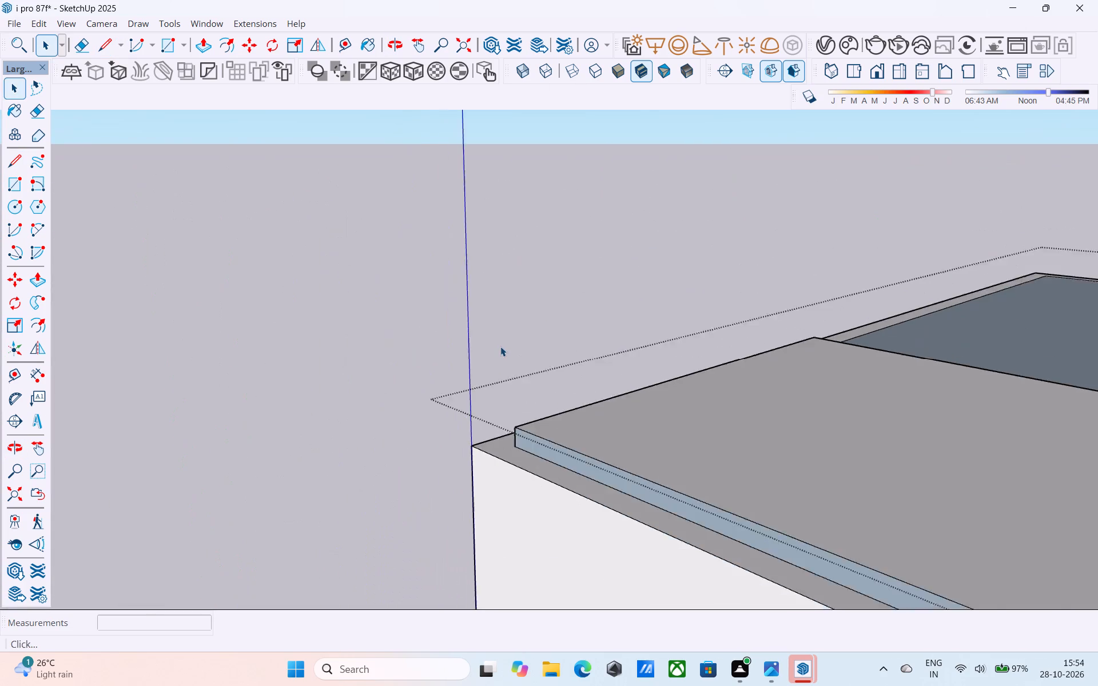
scroll(500, 346, "down", 11)
scroll(630, 410, "up", 17)
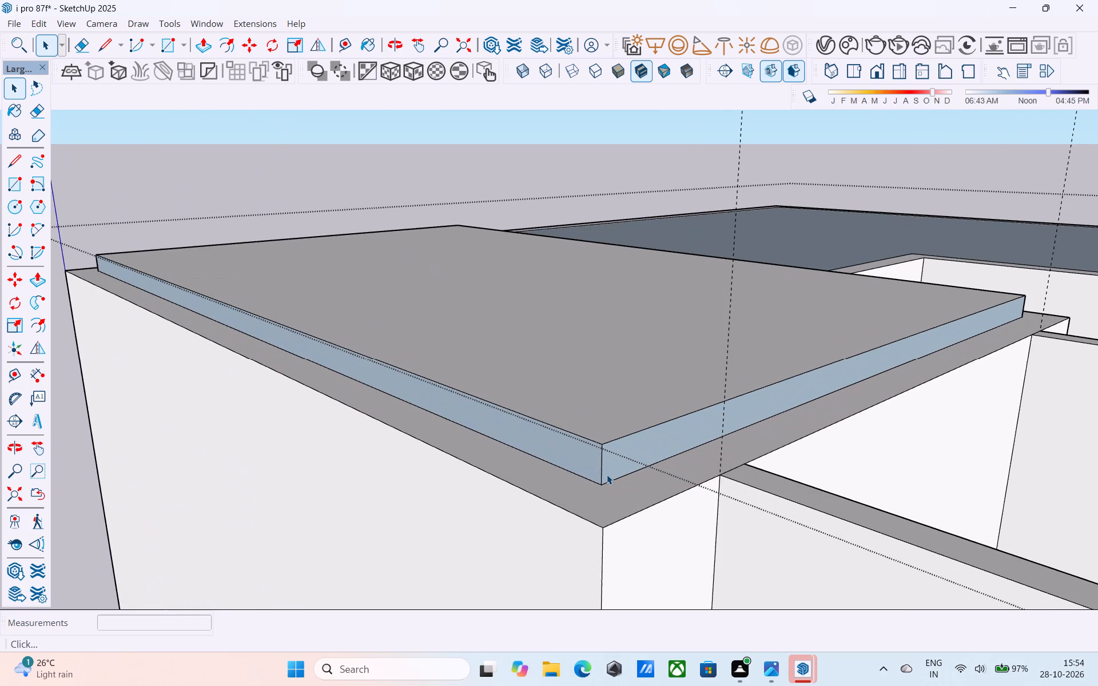
middle_click_drag(596, 470, 599, 459)
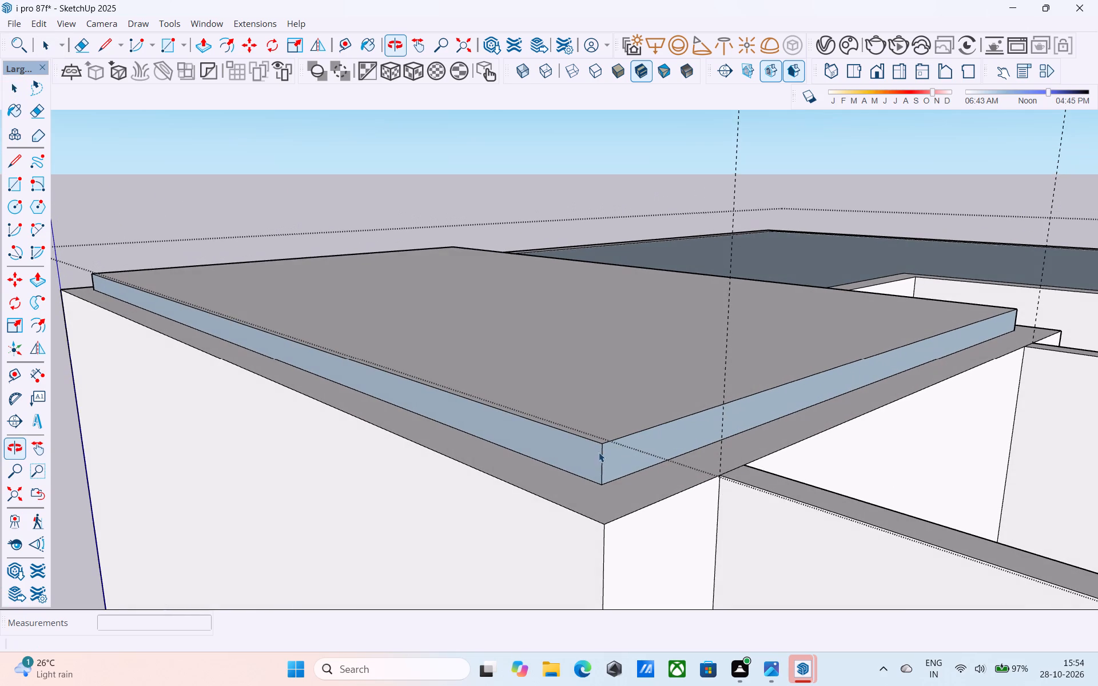
scroll(600, 444, "up", 1)
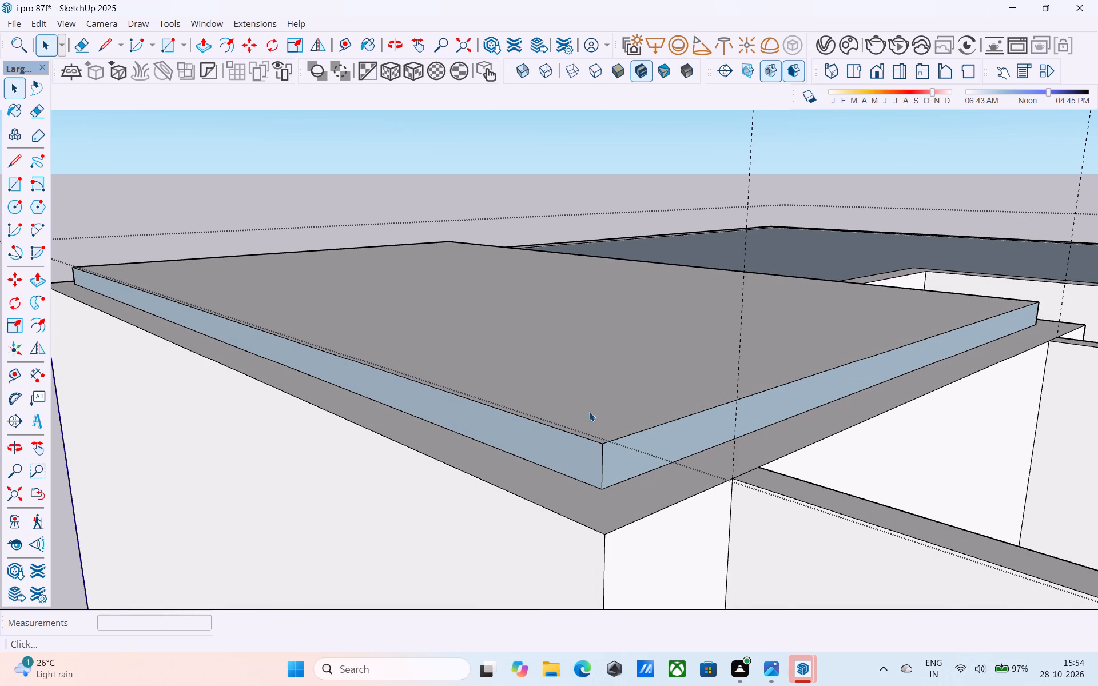
scroll(589, 412, "up", 3)
left_click(572, 468)
right_click(572, 468)
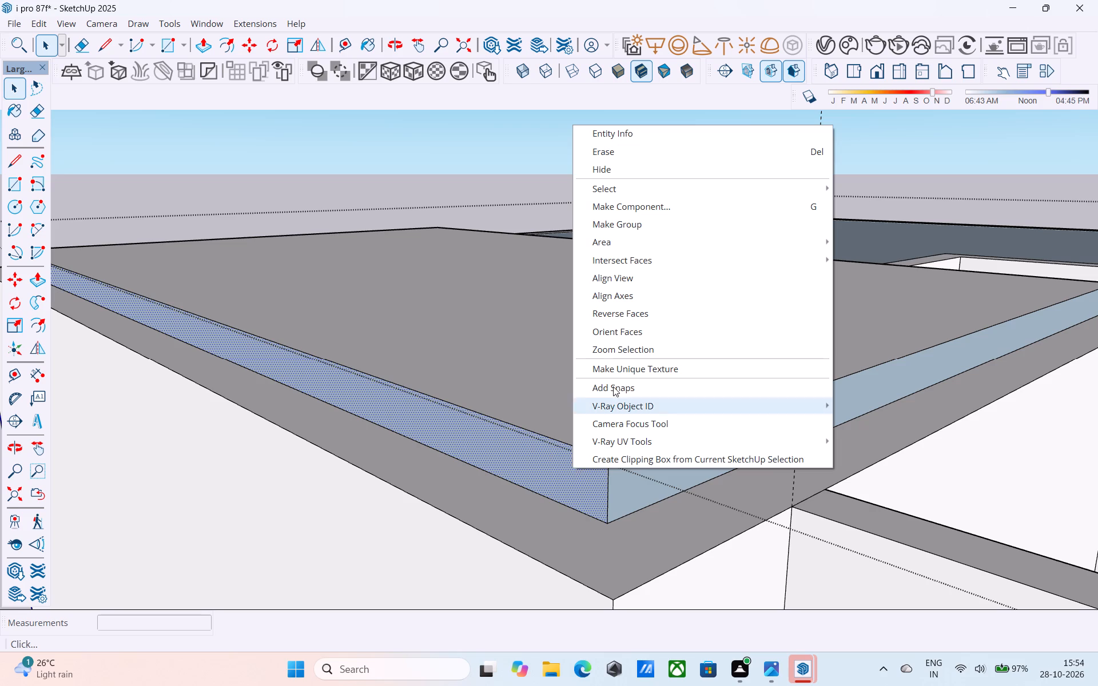
left_click(624, 313)
left_click(641, 457)
right_click(641, 457)
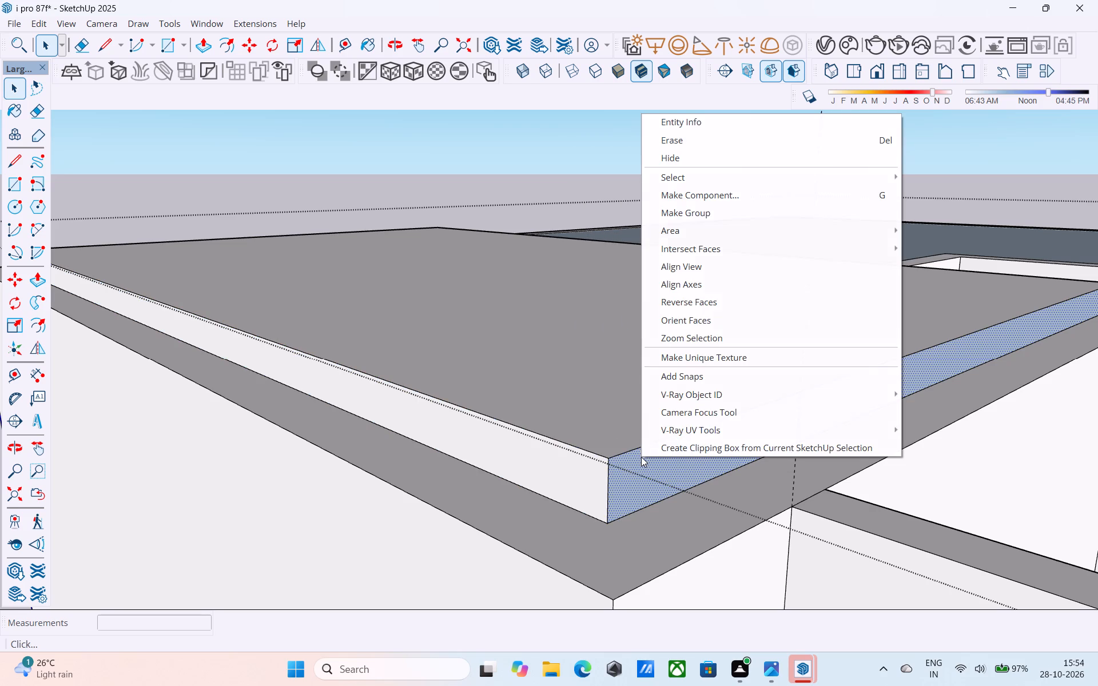
left_click(699, 308)
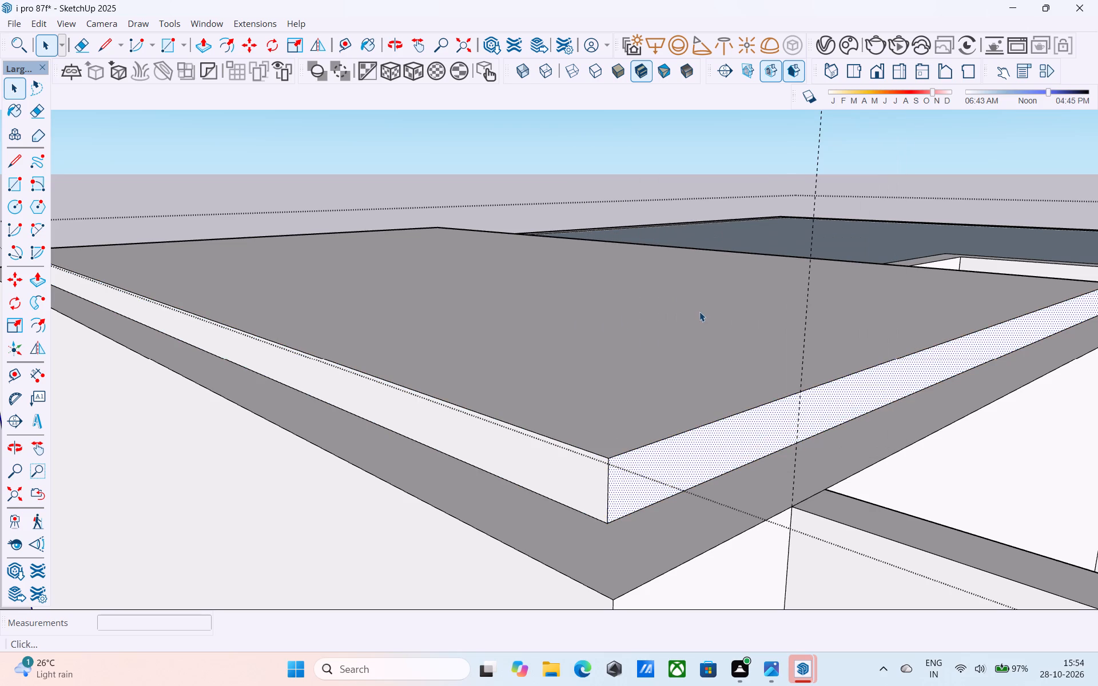
Push/Pull the slab's front side face outward about 5 11/16" and another 3 5/16", flush with the wall's outer face.
key("p")
left_click(634, 482)
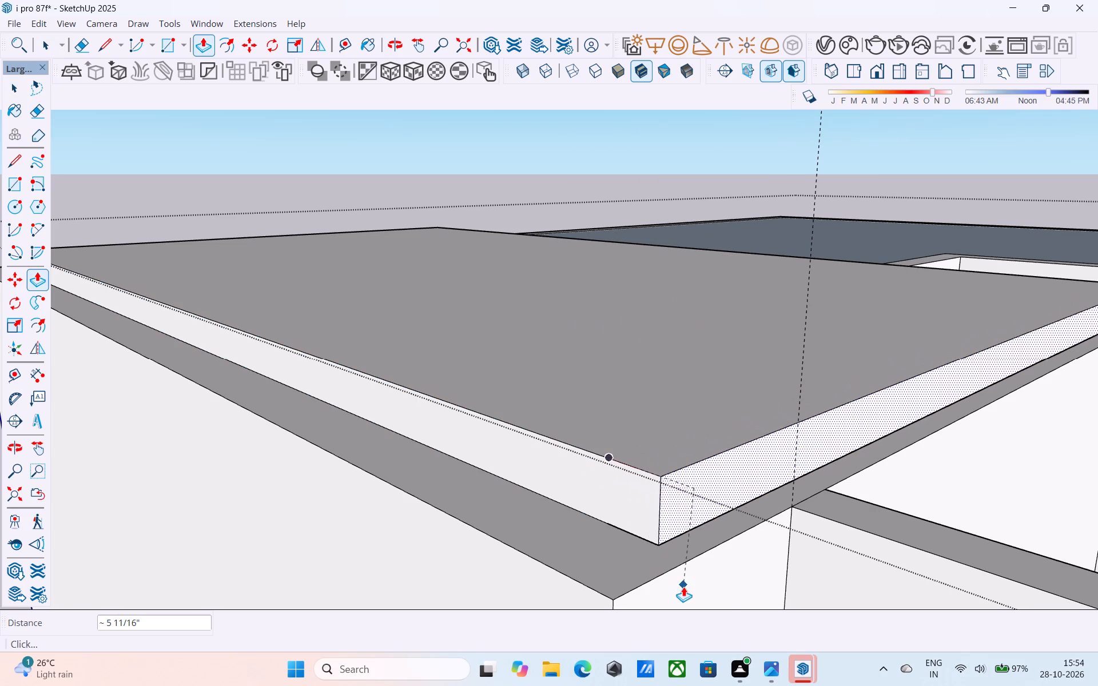
left_click(683, 587)
left_click(682, 523)
left_click(682, 573)
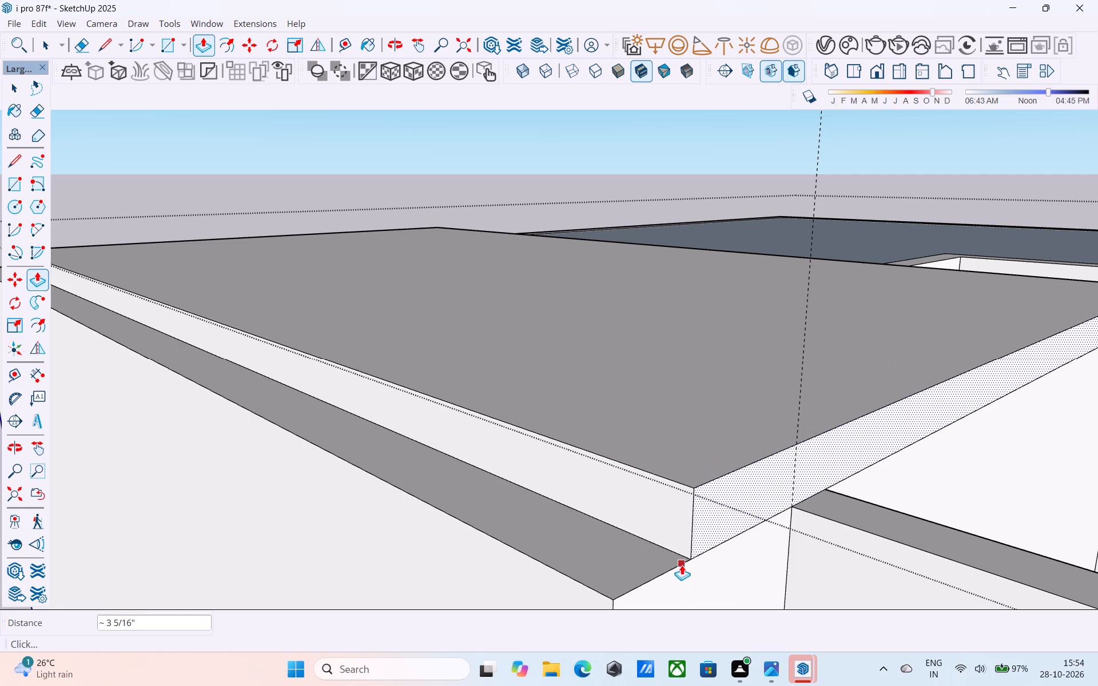
Push/Pull the slab's side face along the outer end wall outward 9", flush with that wall.
key("space")
left_click(649, 524)
key("p")
left_click(649, 524)
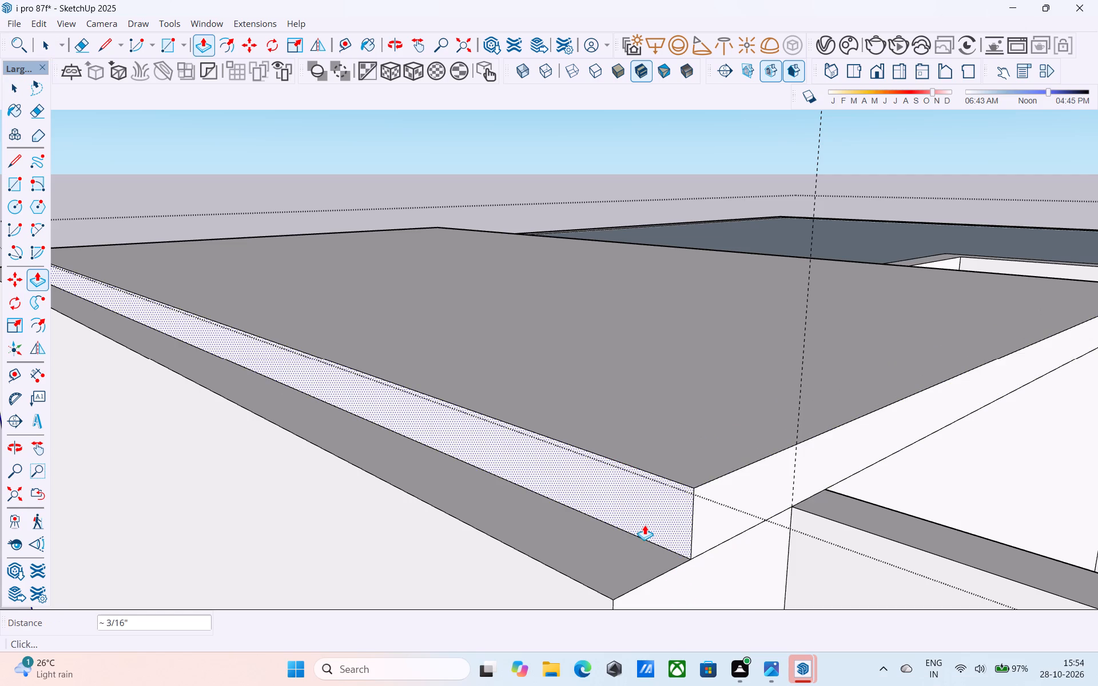
left_click(587, 589)
Push/Pull the slab's rear side face outward 9", flush with the rear wall's outer face.
scroll(588, 588, "down", 6)
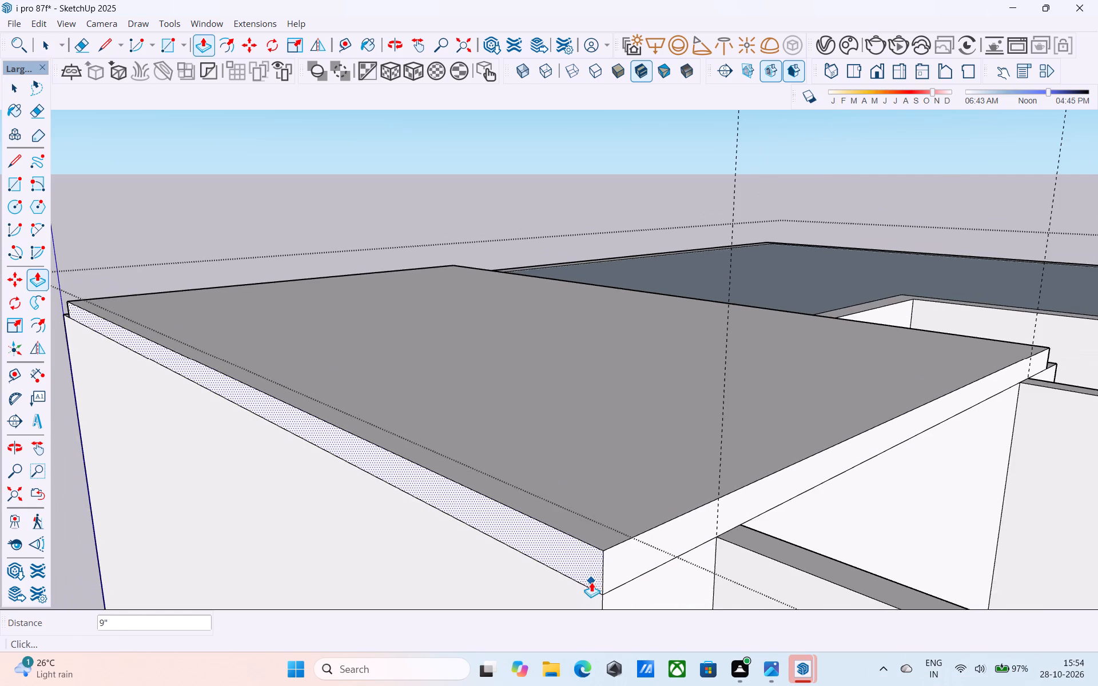
scroll(591, 582, "down", 11)
middle_click_drag(625, 582, 640, 557)
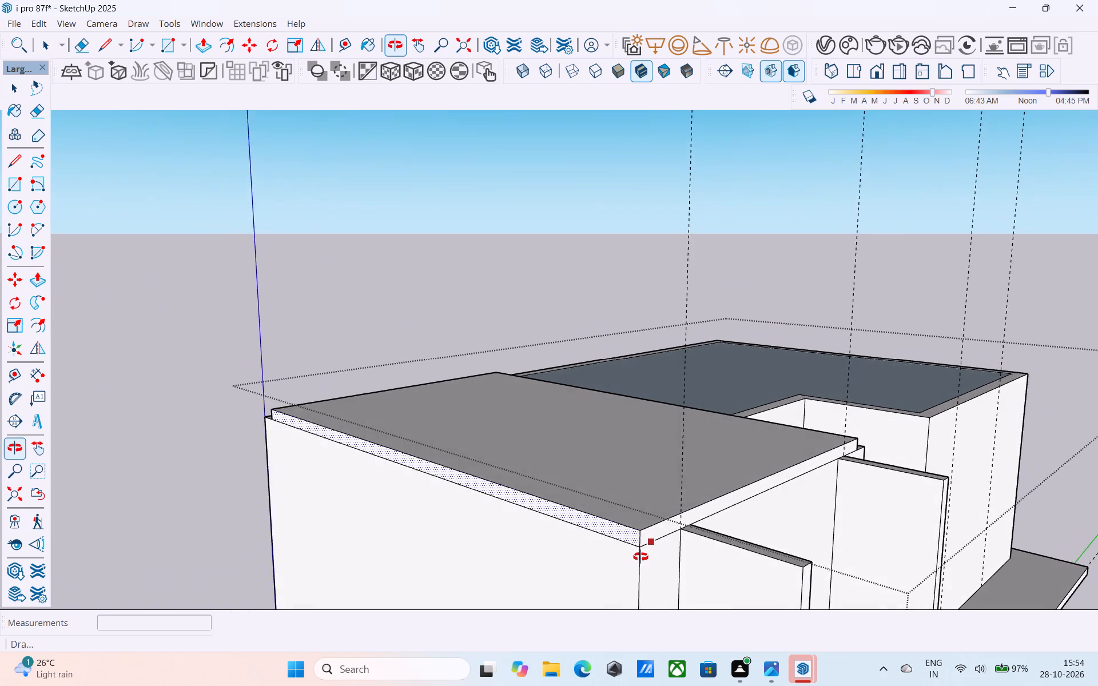
middle_click_drag(640, 557, 646, 544)
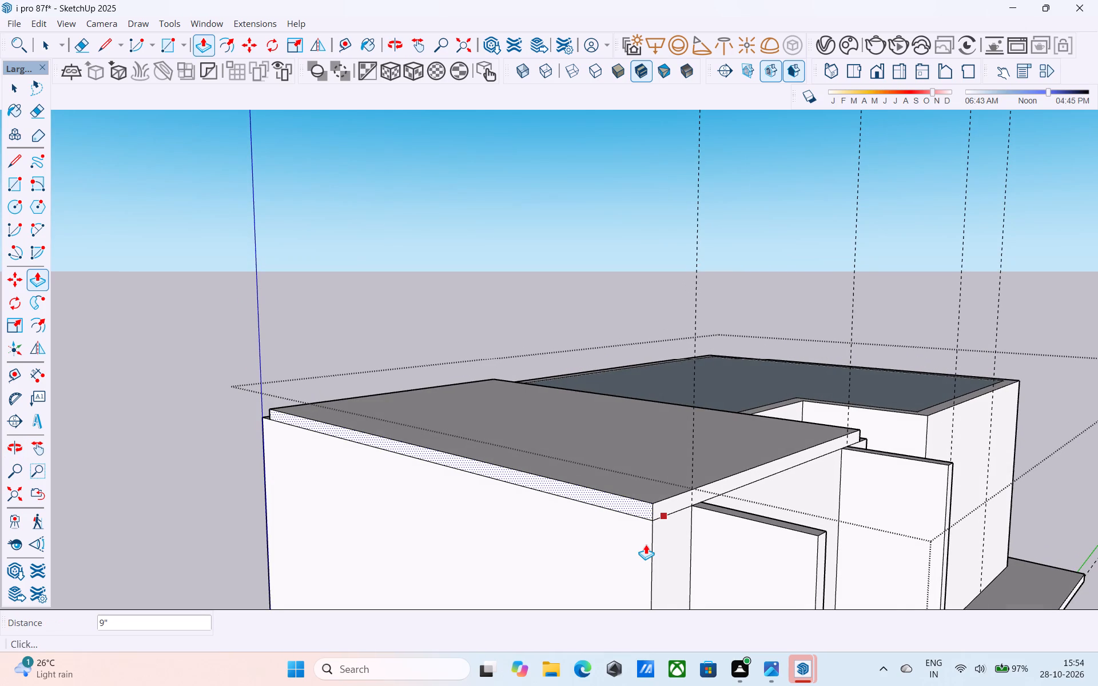
scroll(646, 544, "down", 2)
scroll(726, 569, "down", 2)
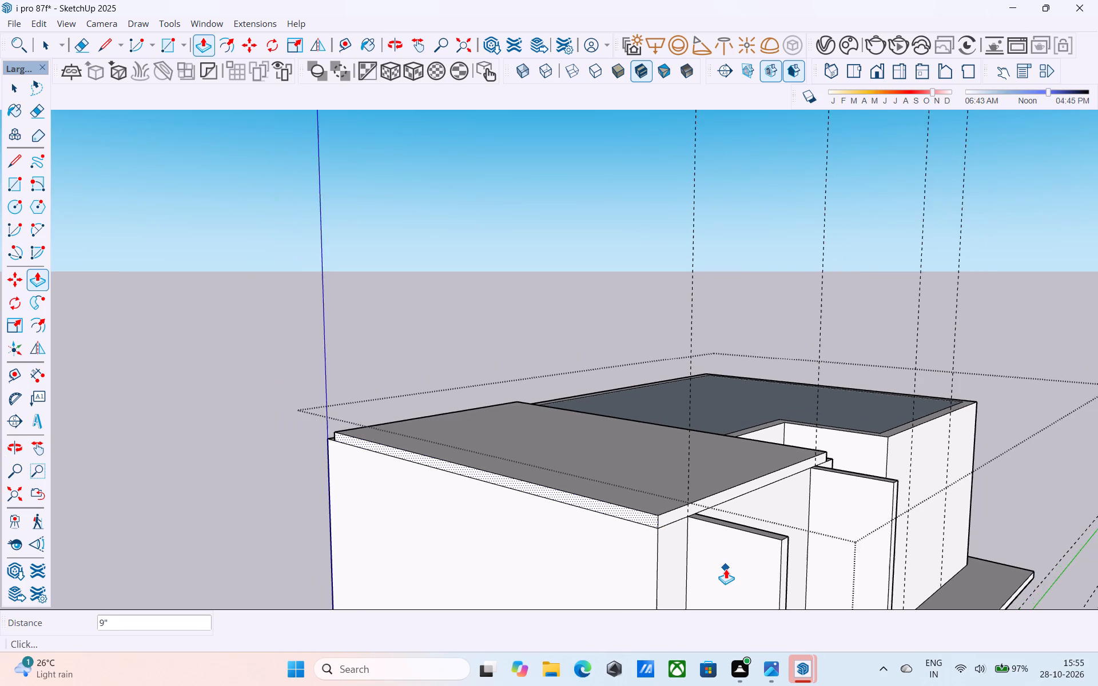
scroll(726, 569, "down", 3)
middle_click_drag(724, 572, 717, 509)
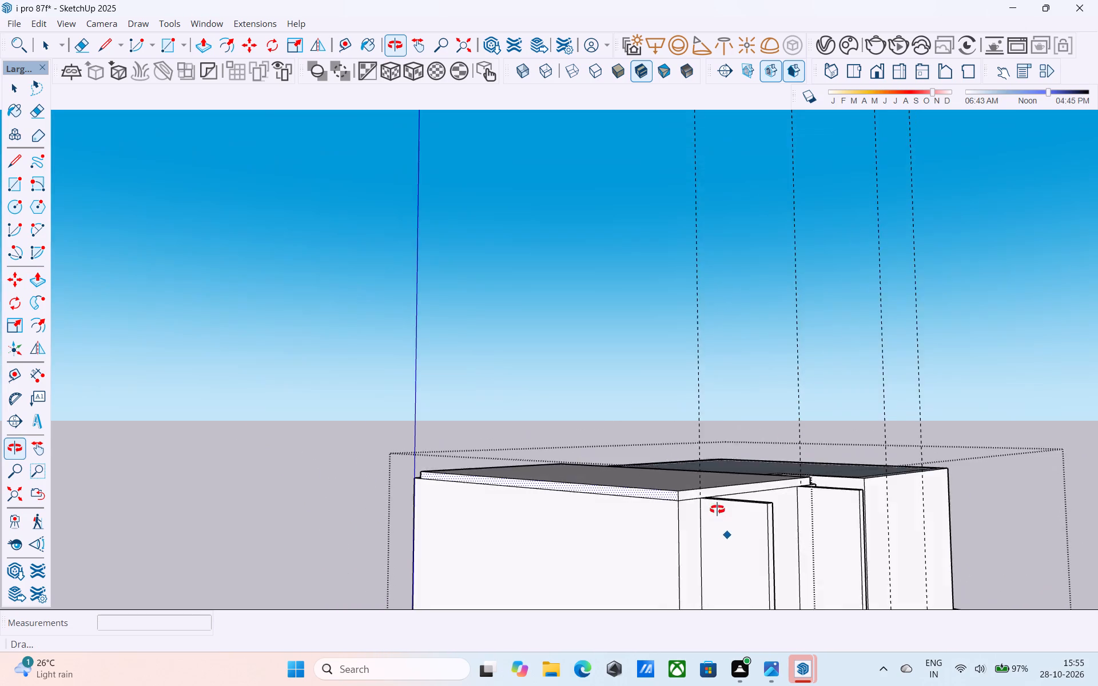
middle_click_drag(717, 509, 965, 543)
middle_click_drag(561, 530, 807, 569)
scroll(682, 529, "up", 4)
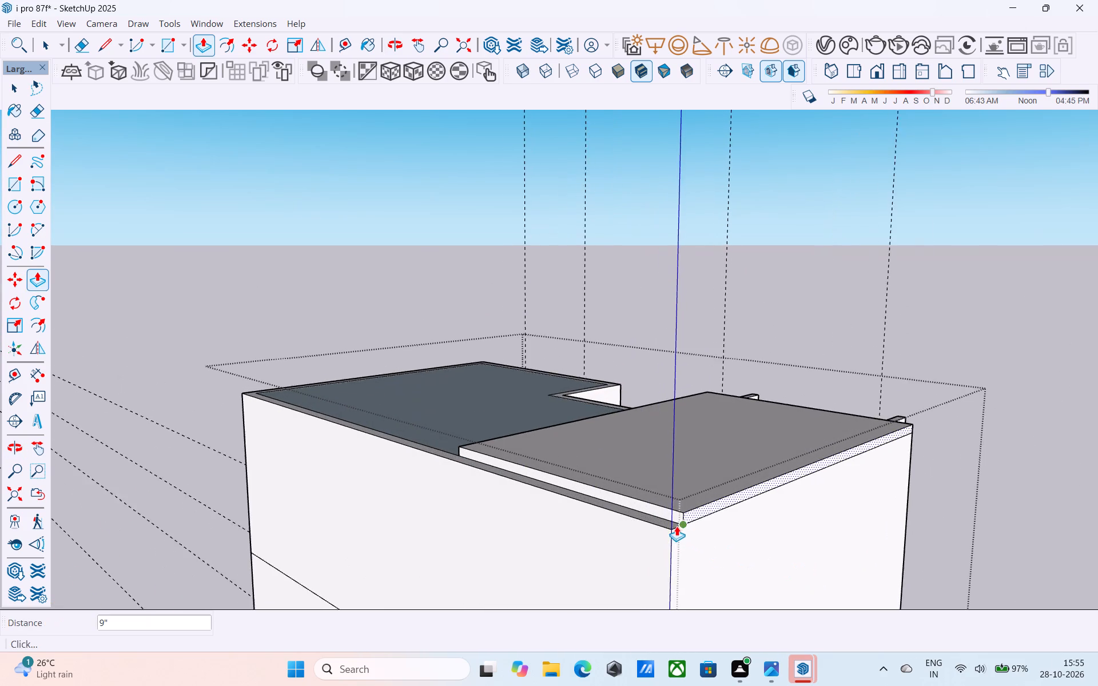
scroll(677, 526, "up", 11)
key("space")
left_click(651, 498)
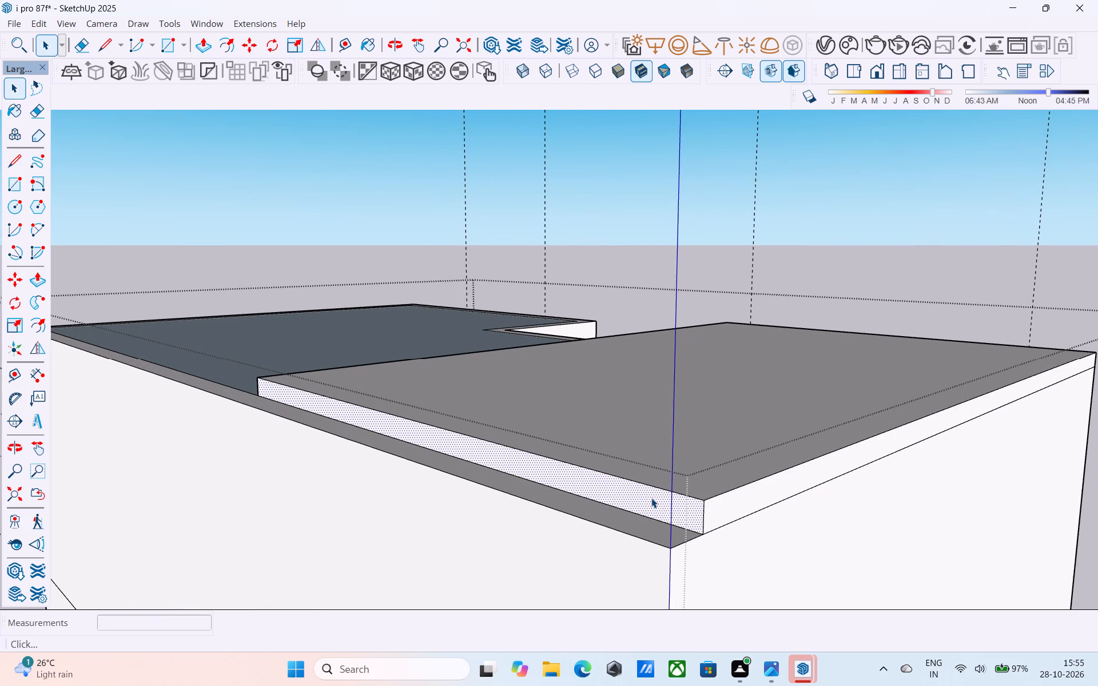
key("p")
left_click(651, 498)
left_click(606, 531)
Push/Pull the slab's inner side face outward 9", flush with the recess wall below it.
scroll(604, 535, "down", 3)
middle_click_drag(598, 537, 869, 547)
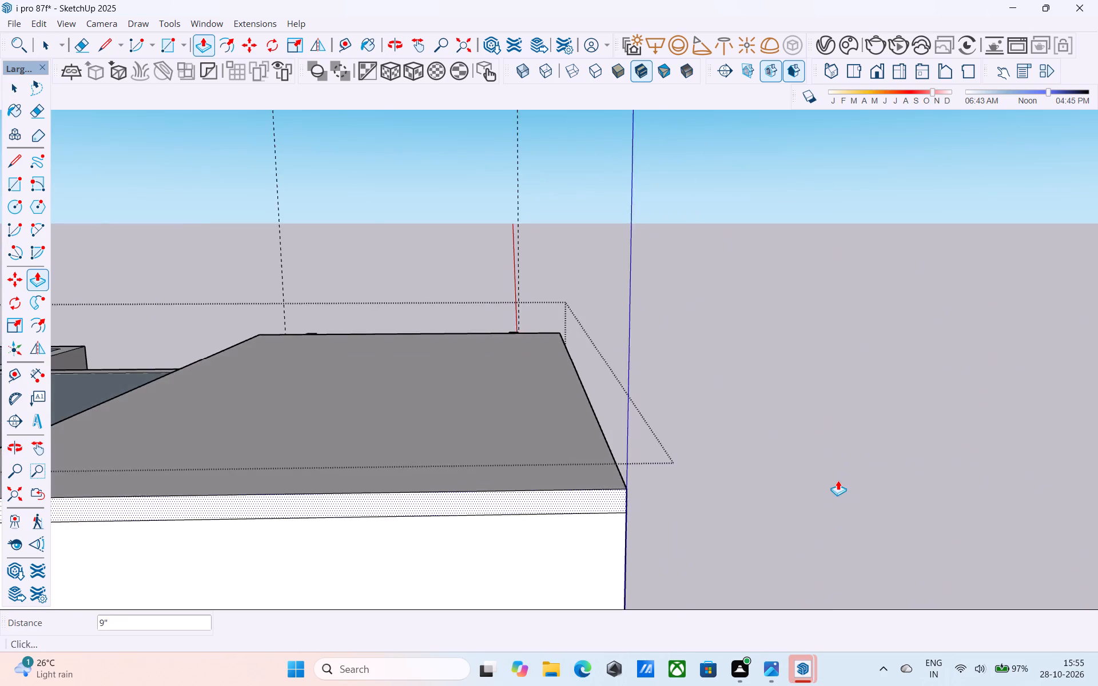
scroll(838, 480, "down", 6)
middle_click_drag(529, 478, 817, 464)
key("space")
scroll(630, 465, "down", 1)
scroll(624, 465, "up", 7)
middle_click(624, 465)
scroll(519, 462, "down", 5)
middle_click_drag(484, 468, 480, 470)
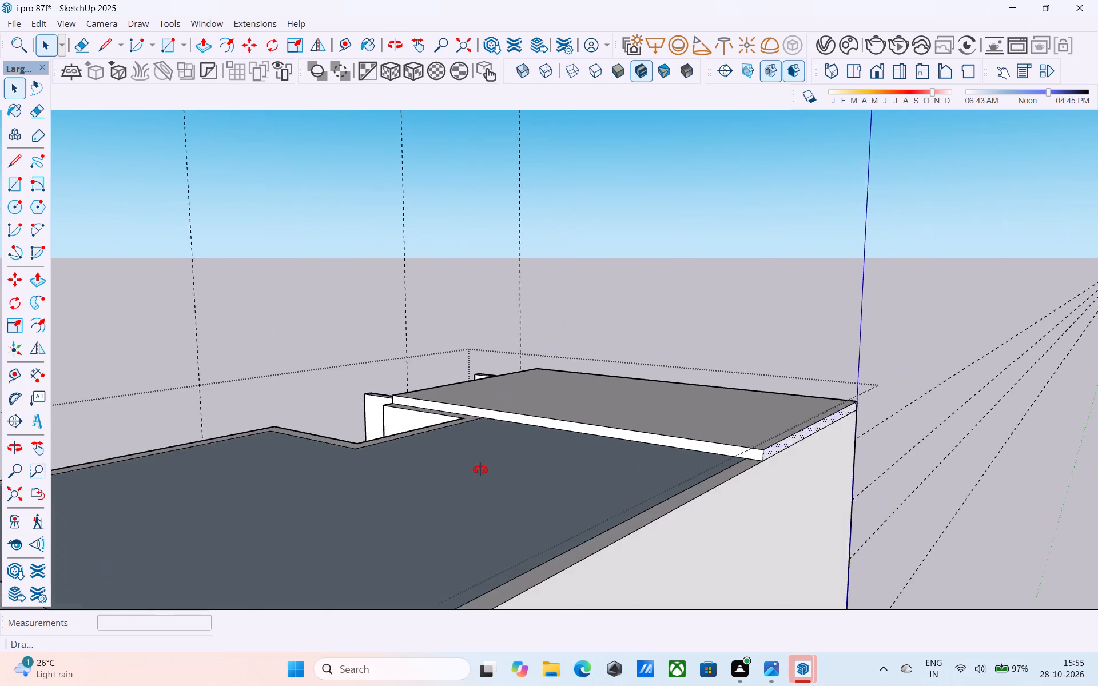
middle_click_drag(480, 470, 765, 536)
scroll(596, 479, "up", 10)
left_click(506, 428)
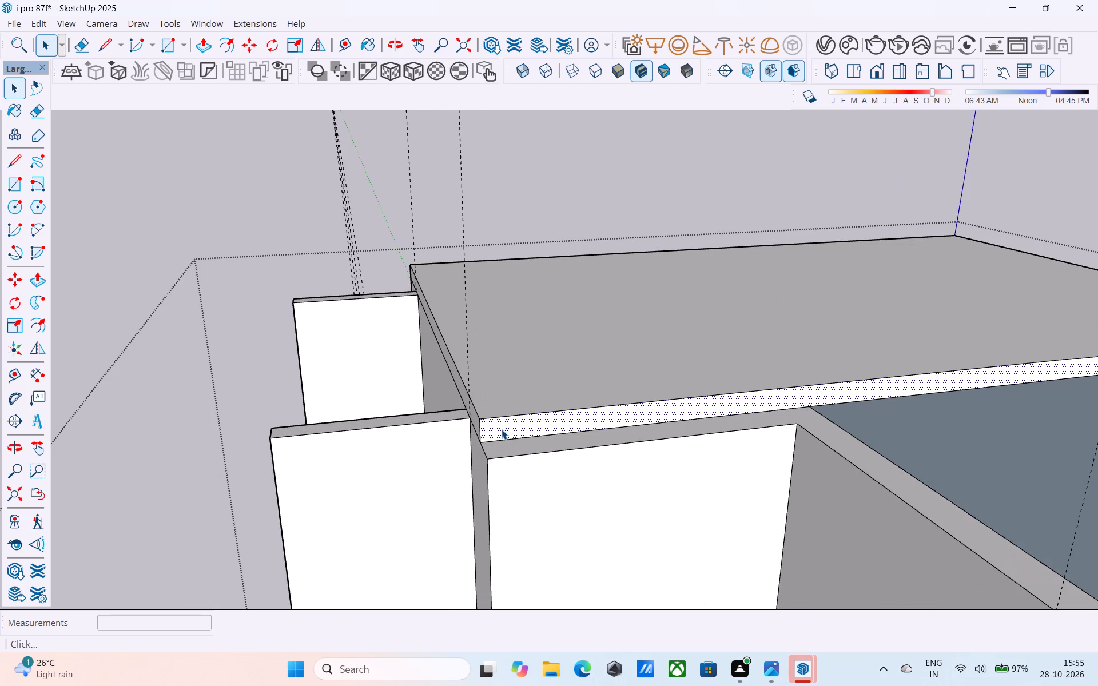
key("p")
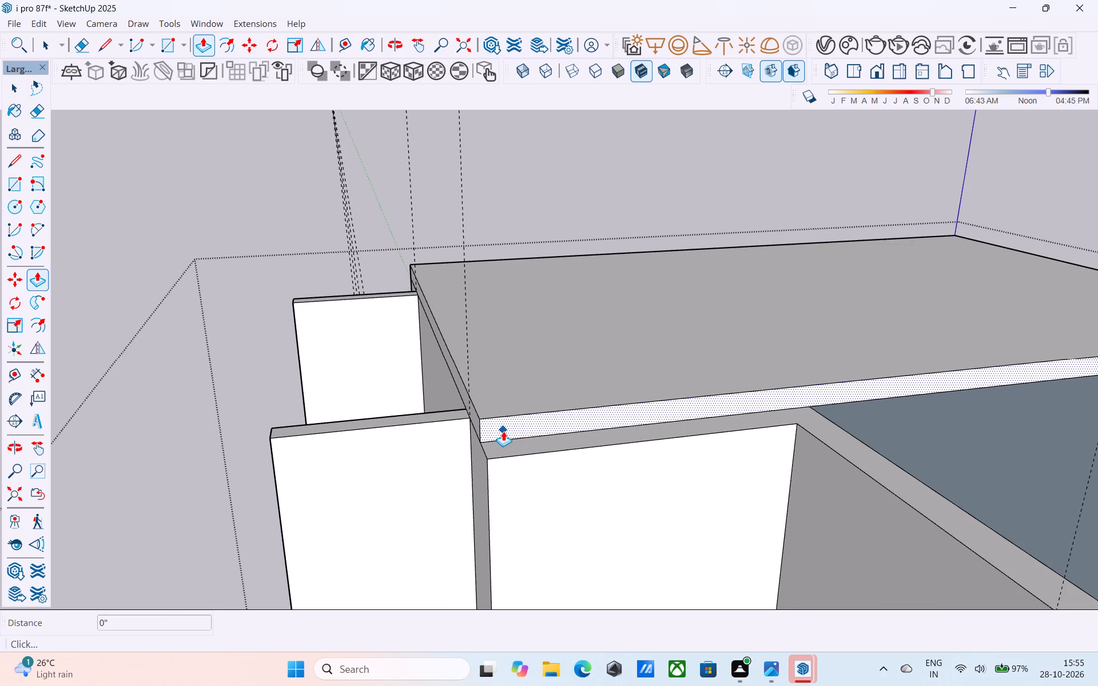
left_click(503, 431)
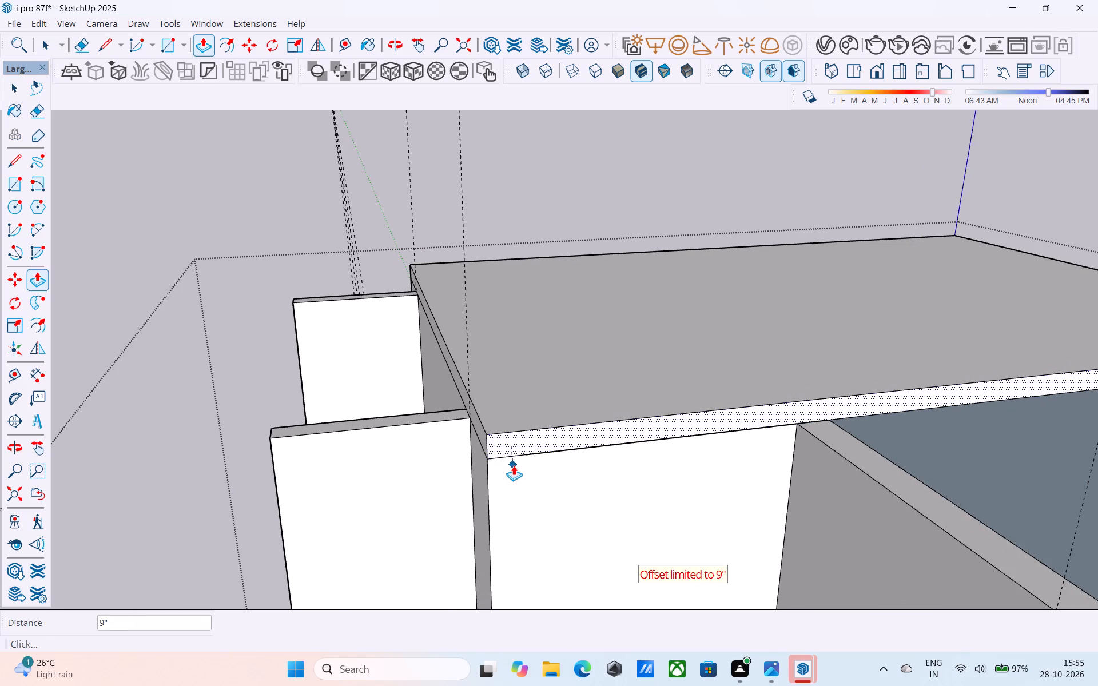
left_click(514, 465)
Draw a vertical line up the slab's inner side face from the recess wall's inside corner to the top edge.
scroll(514, 465, "down", 5)
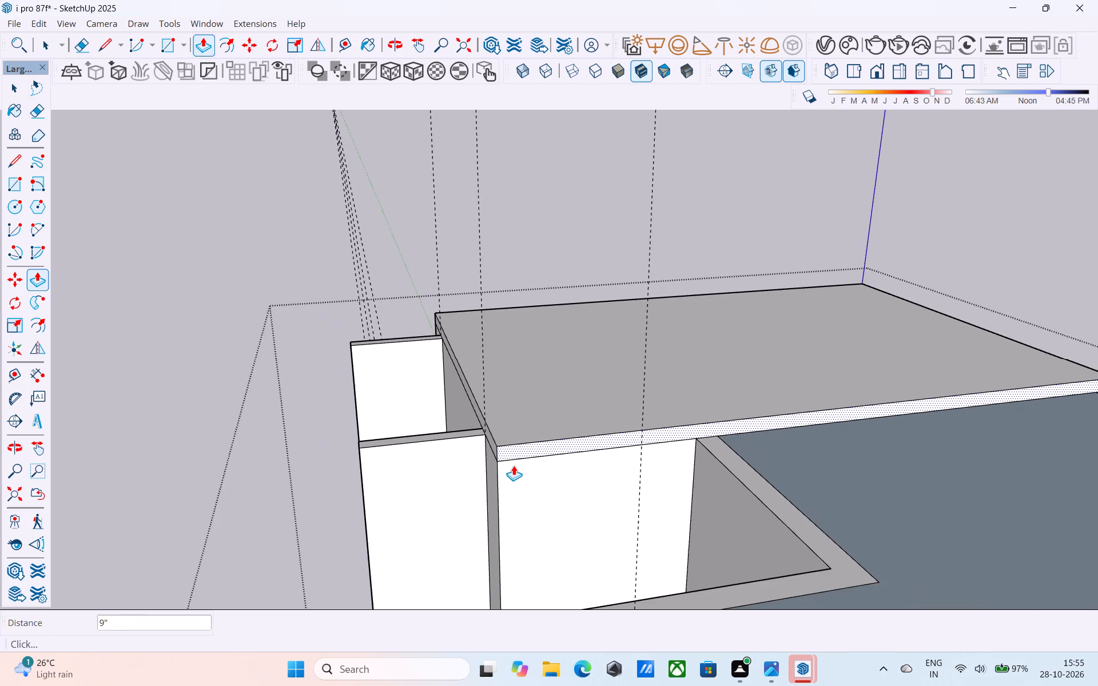
scroll(376, 484, "down", 5)
middle_click_drag(523, 479, 518, 473)
scroll(526, 460, "up", 6)
key("l")
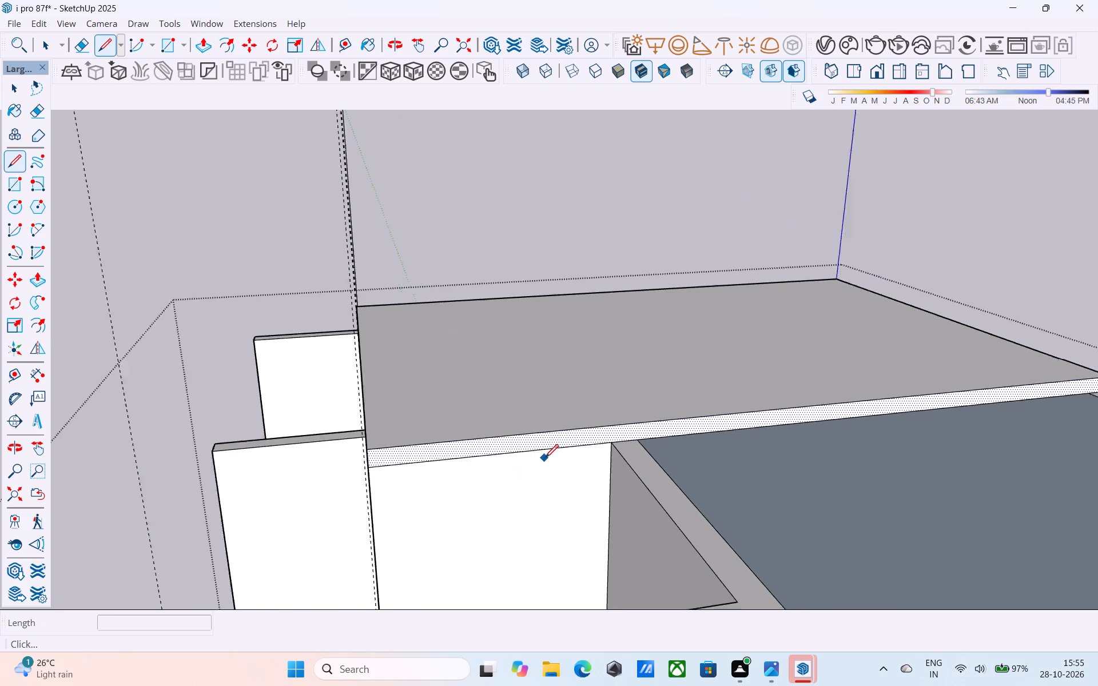
scroll(545, 459, "up", 2)
left_click(622, 437)
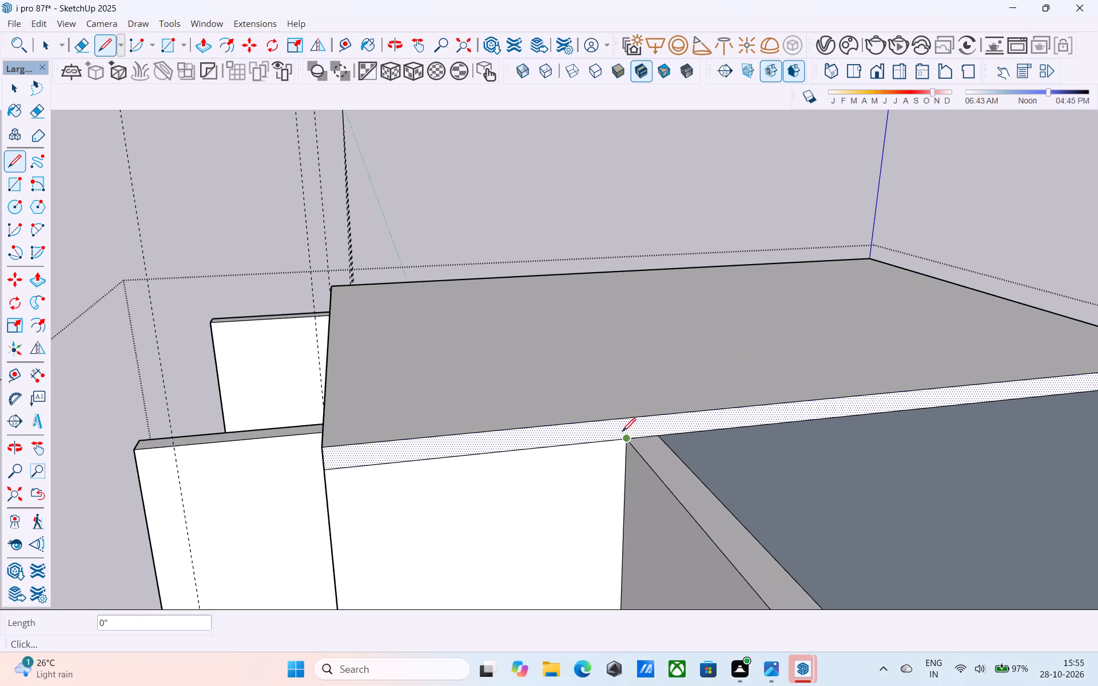
scroll(626, 421, "up", 13)
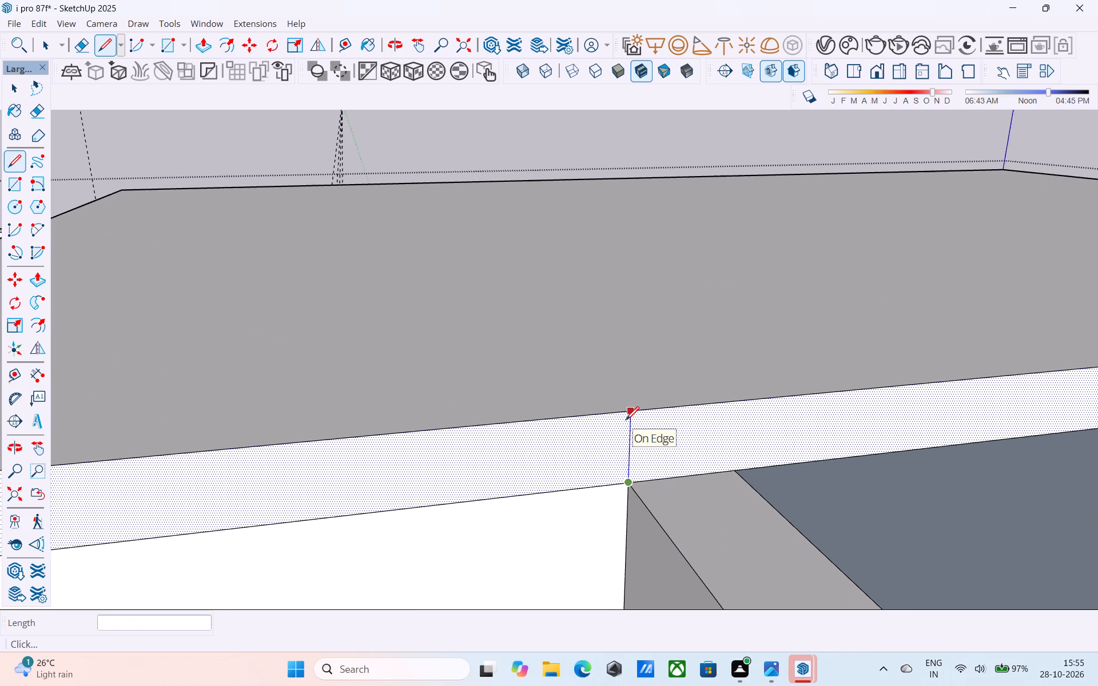
scroll(626, 421, "up", 3)
left_click(632, 412)
Push/Pull the rear portion of the divided side face 8' 3" across the roof, past the recess.
scroll(445, 464, "down", 2)
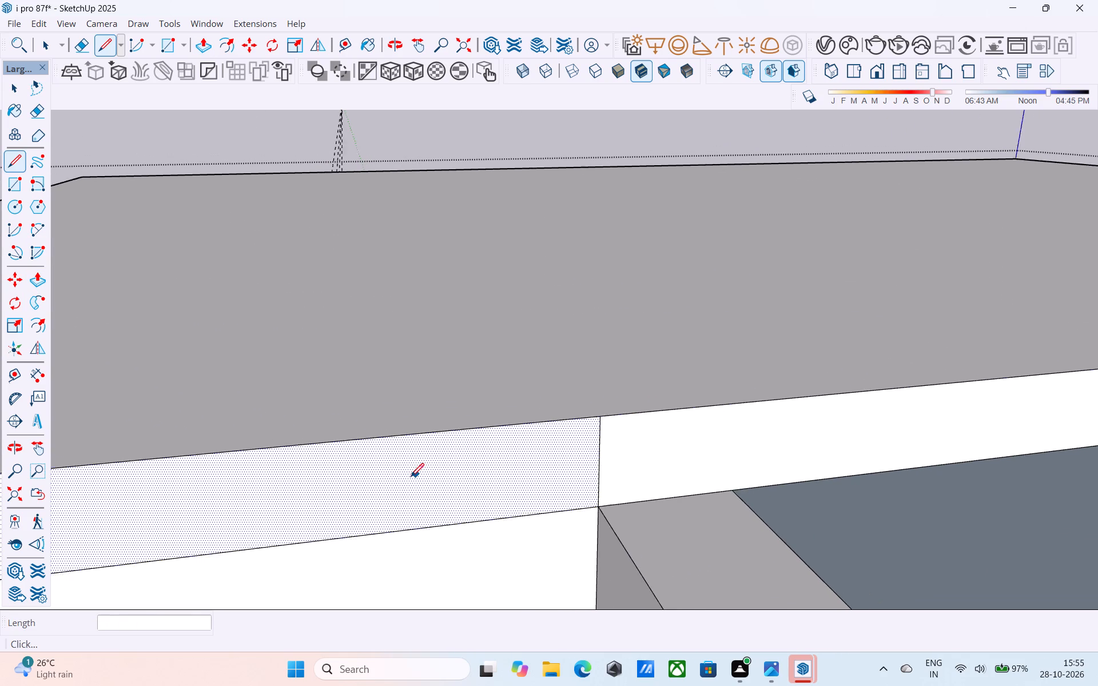
scroll(411, 478, "down", 9)
key("space")
left_click(515, 462)
key("p")
left_click(515, 461)
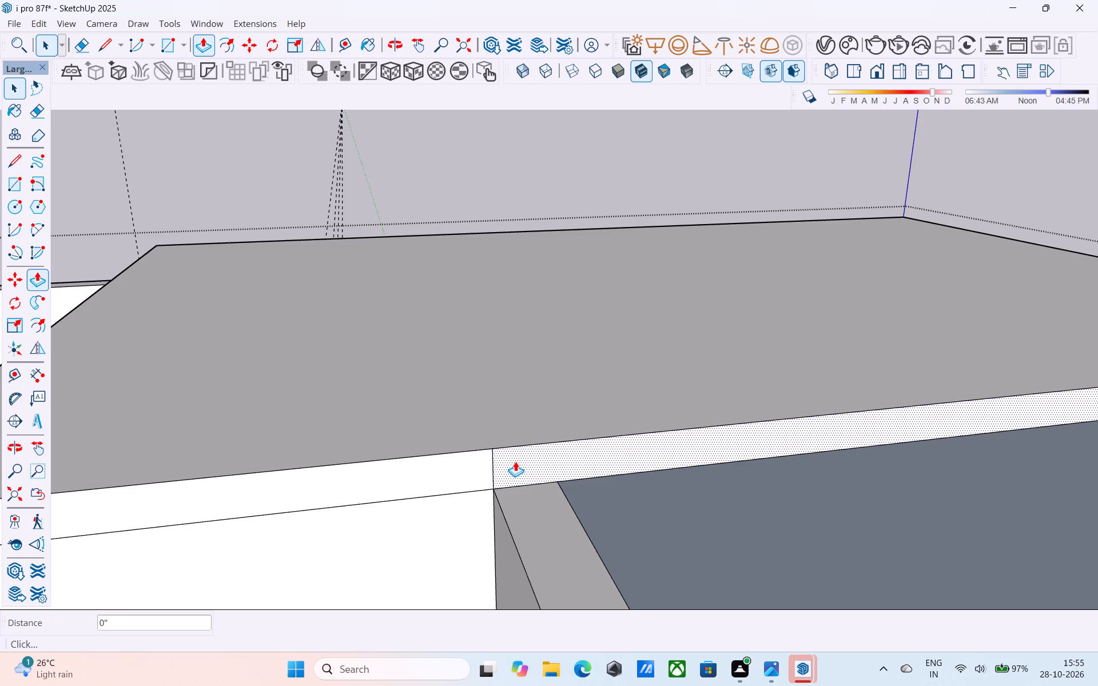
scroll(525, 470, "down", 16)
scroll(526, 424, "down", 6)
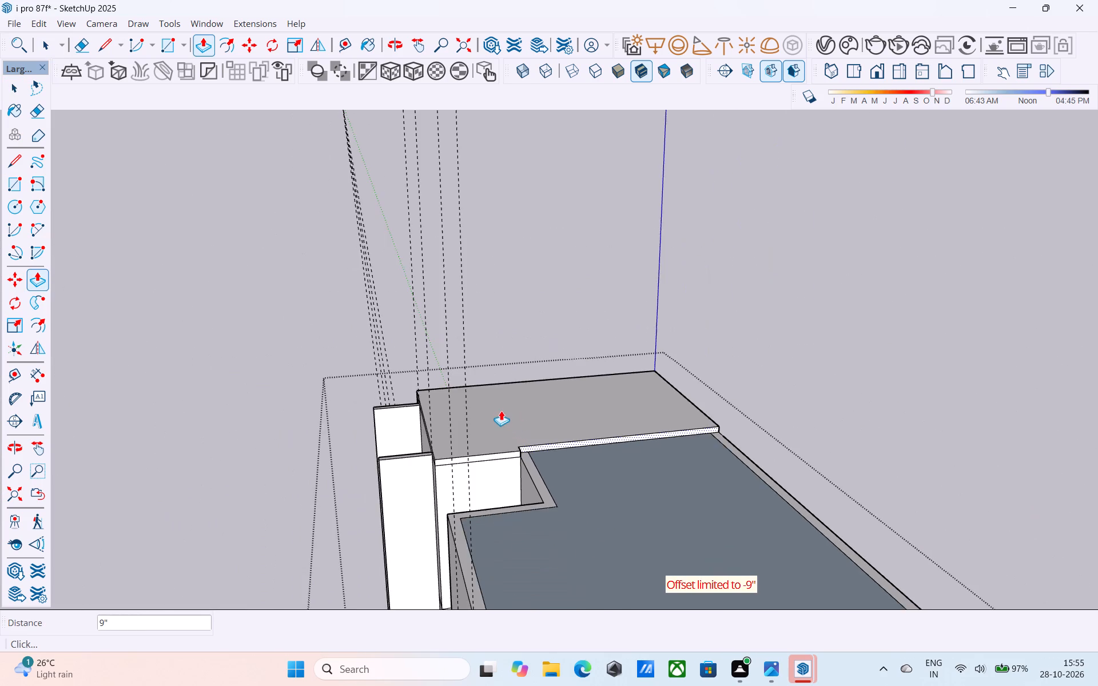
scroll(501, 410, "down", 3)
scroll(575, 504, "up", 3)
left_click(575, 504)
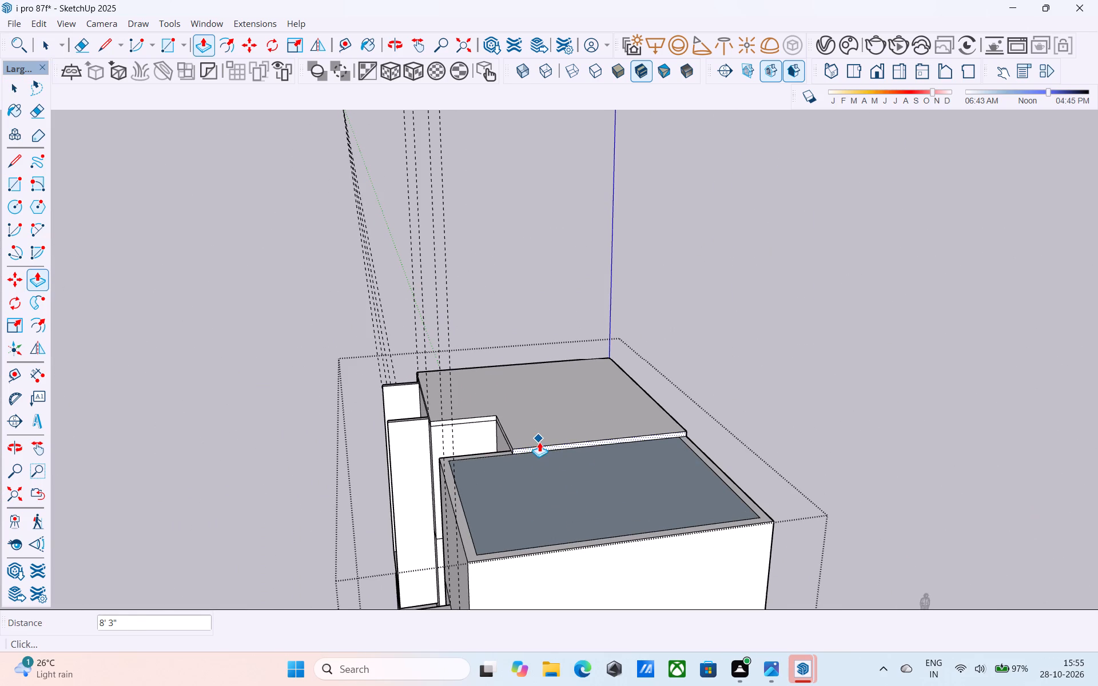
Extend the same slab face another 15' 9" across the roof, plus 9" to the far wall's outer face.
left_click(540, 442)
left_click(593, 548)
scroll(573, 526, "up", 9)
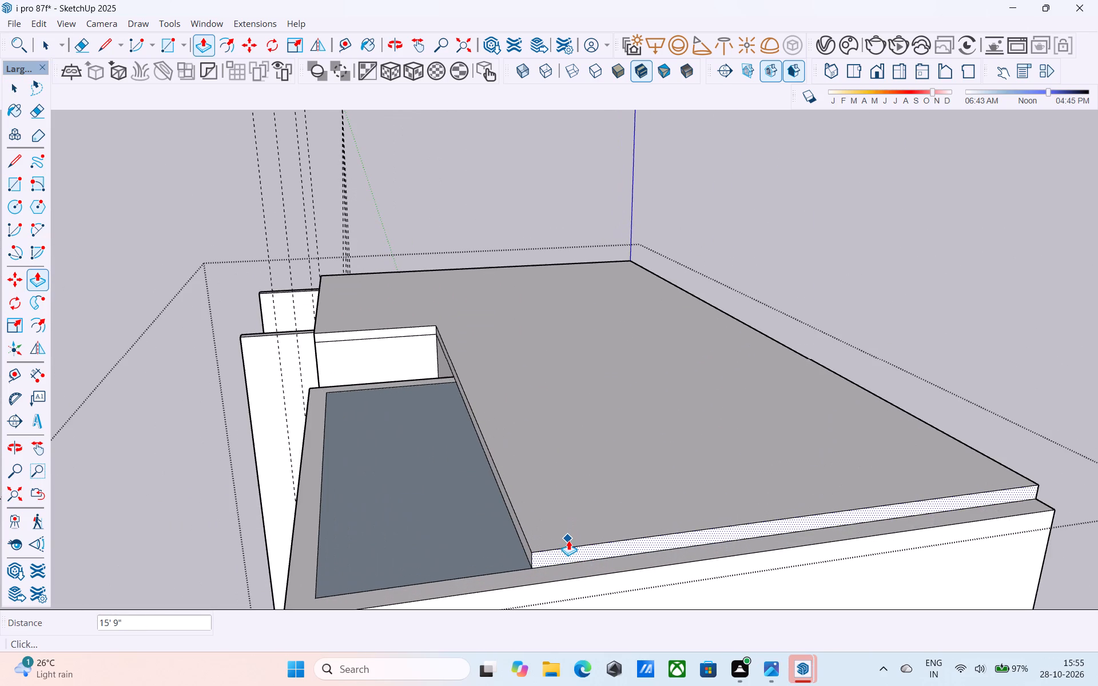
left_click(568, 540)
scroll(571, 548, "down", 3)
left_click(586, 575)
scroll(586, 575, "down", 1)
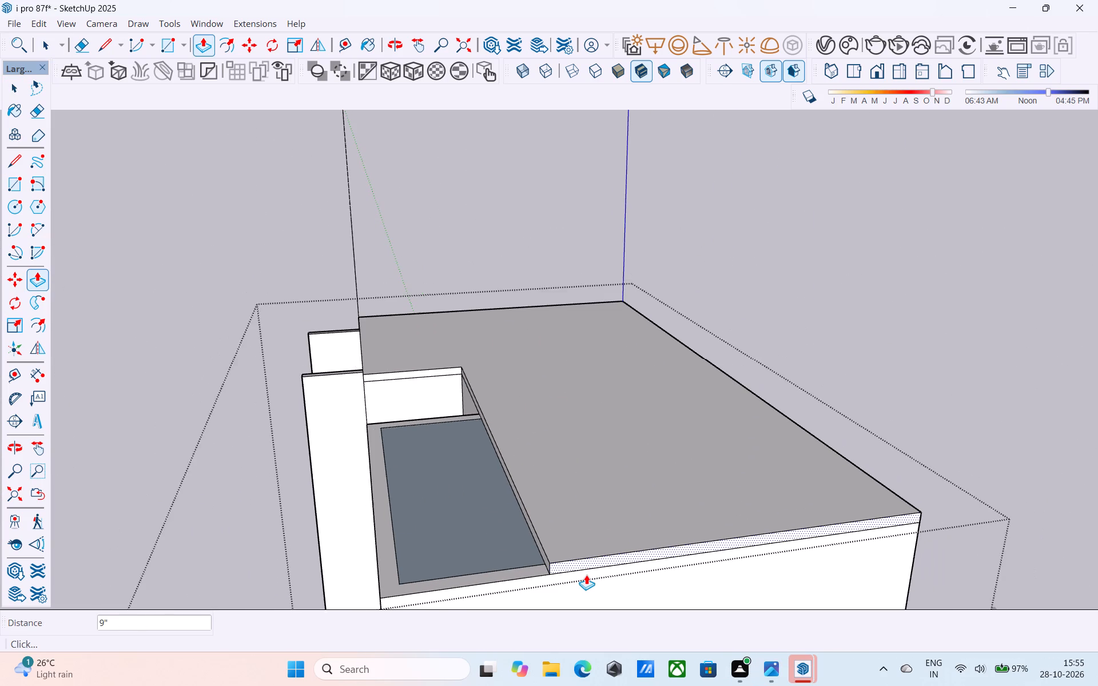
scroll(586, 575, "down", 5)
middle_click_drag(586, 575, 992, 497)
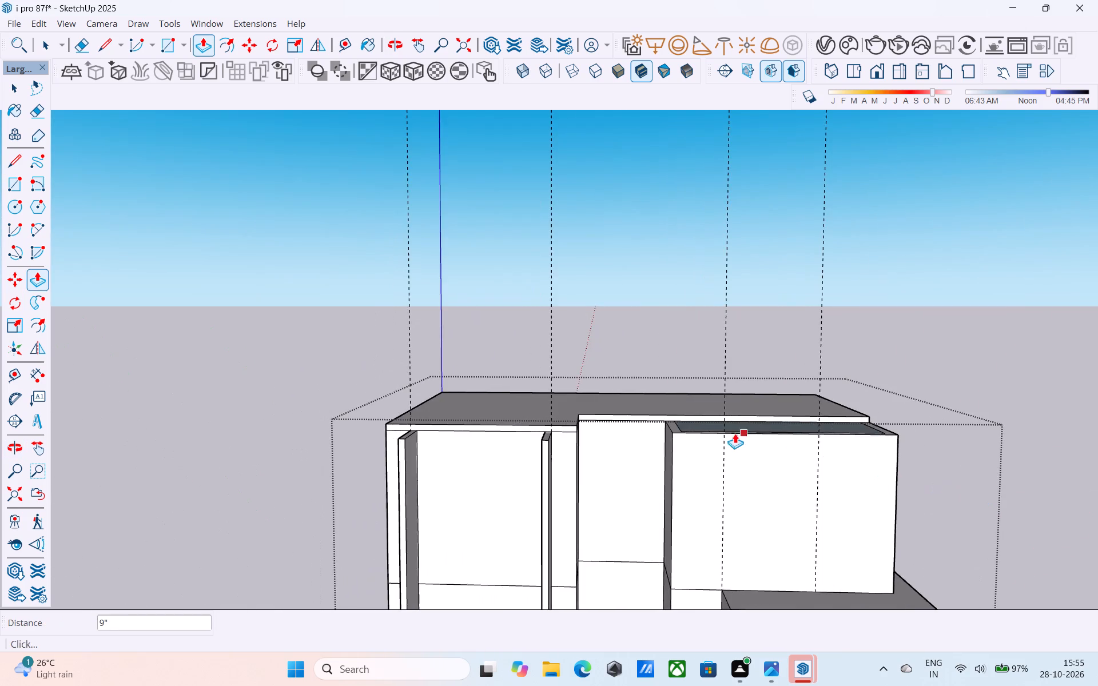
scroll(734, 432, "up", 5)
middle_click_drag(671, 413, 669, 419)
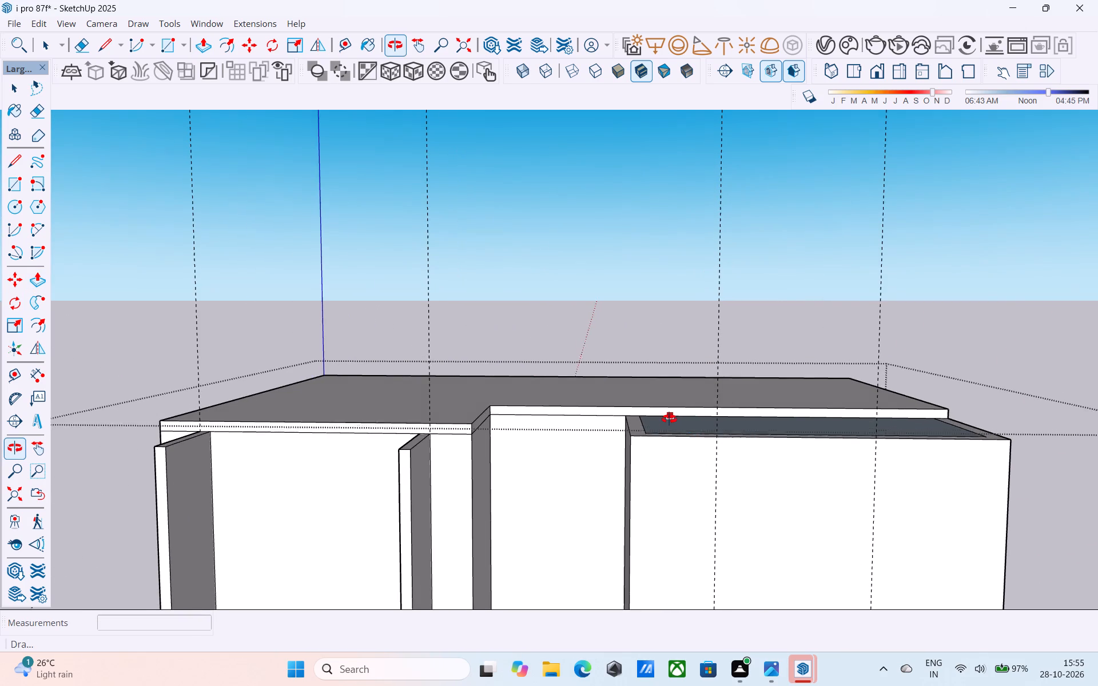
Draw a 6" vertical line up the slab's side face from the recess wall's outer corner to the slab's top edge.
middle_click_drag(669, 419, 670, 430)
scroll(620, 392, "up", 1)
key("l")
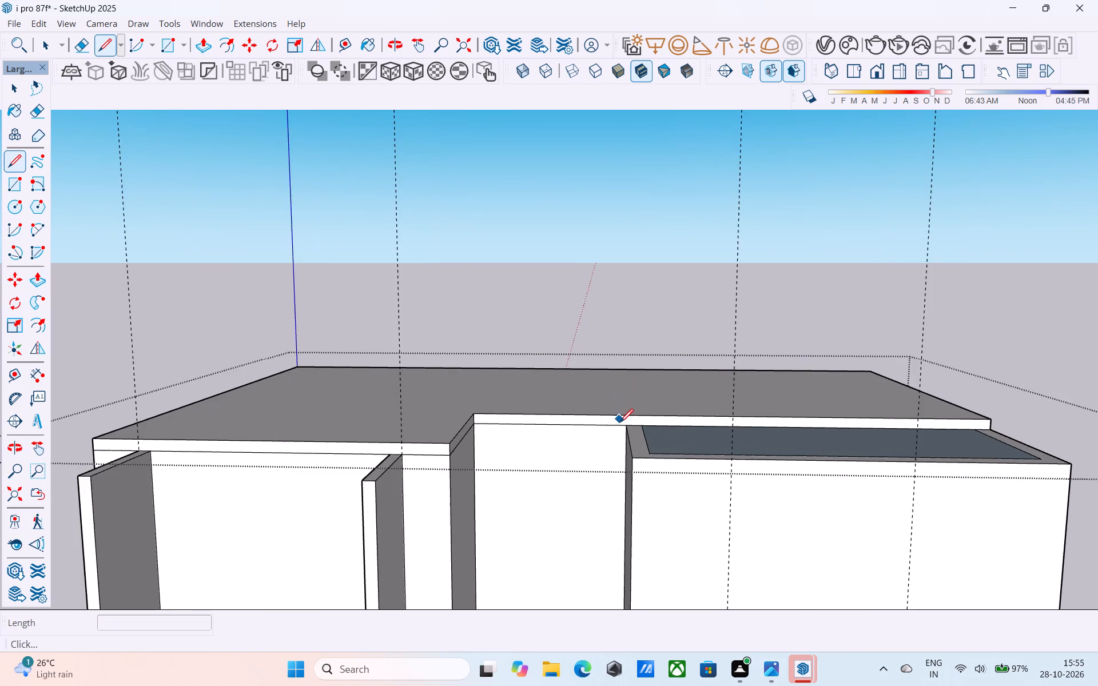
scroll(620, 424, "up", 6)
left_click(627, 426)
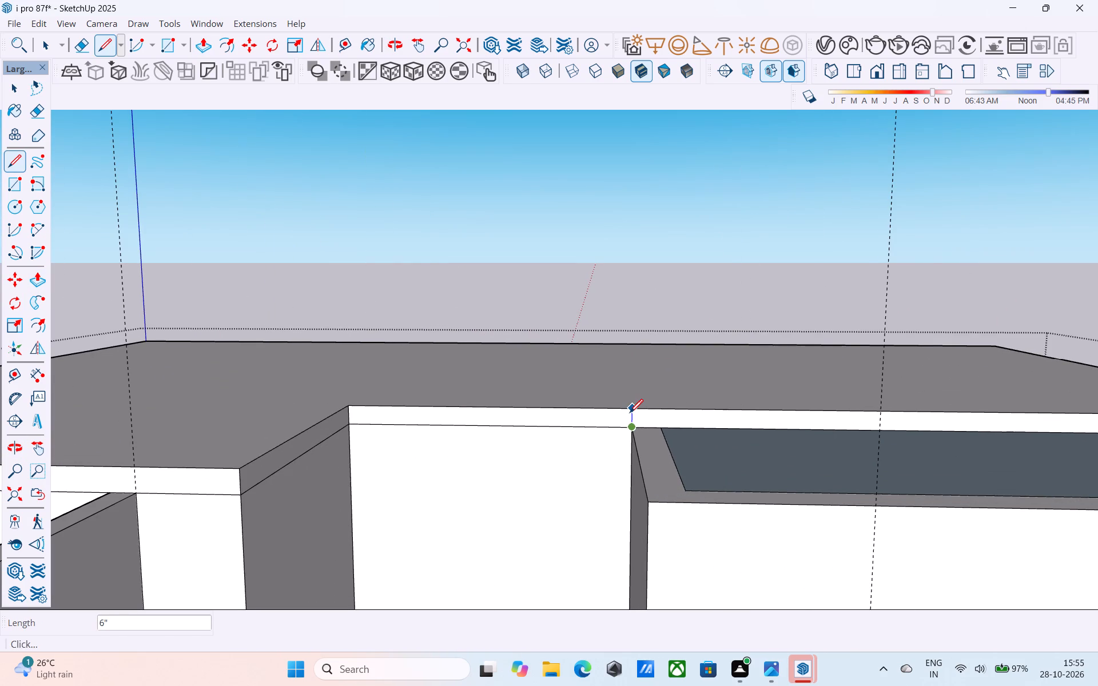
left_click(630, 414)
Push/Pull the divided slab face 5' 9" over the open roof area, plus 9" to the wall's outer face.
scroll(493, 445, "down", 7)
middle_click_drag(655, 461, 542, 454)
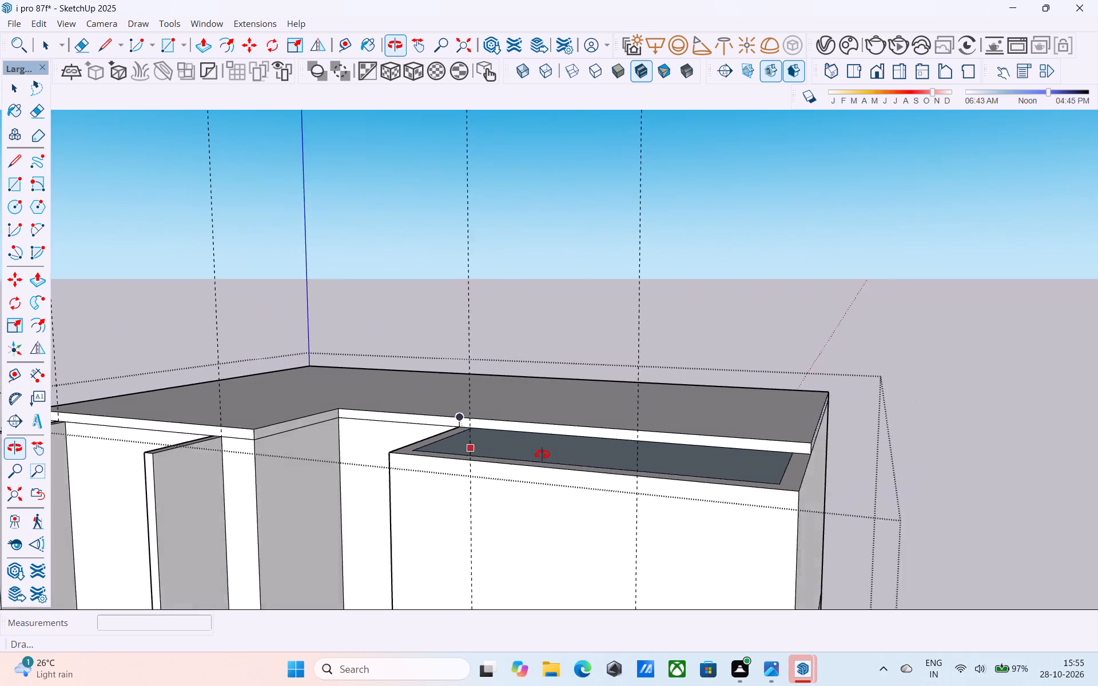
middle_click_drag(542, 454, 542, 455)
key("space")
scroll(627, 429, "up", 5)
left_click(633, 438)
key("p")
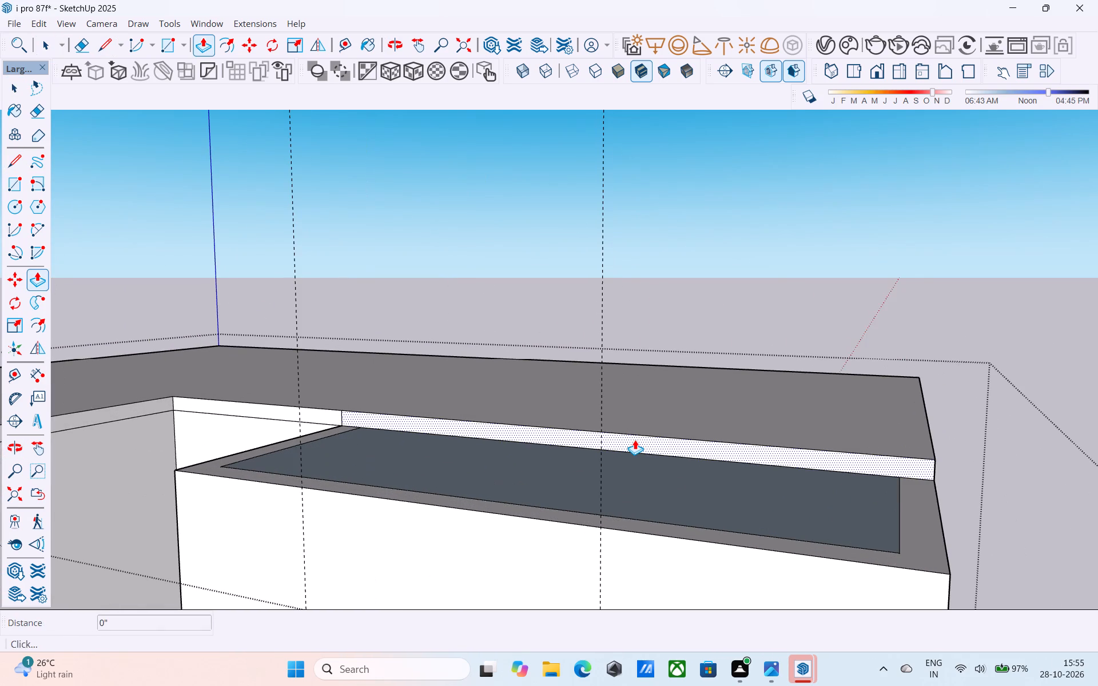
left_click(635, 440)
scroll(635, 440, "down", 5)
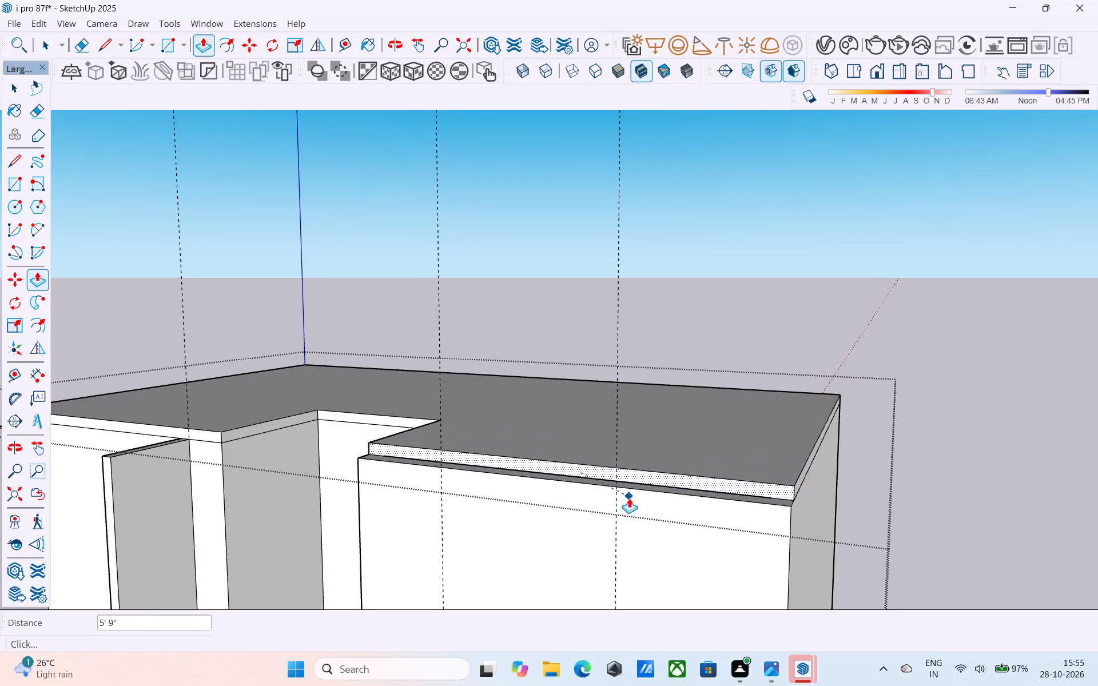
left_click(629, 498)
left_click(675, 471)
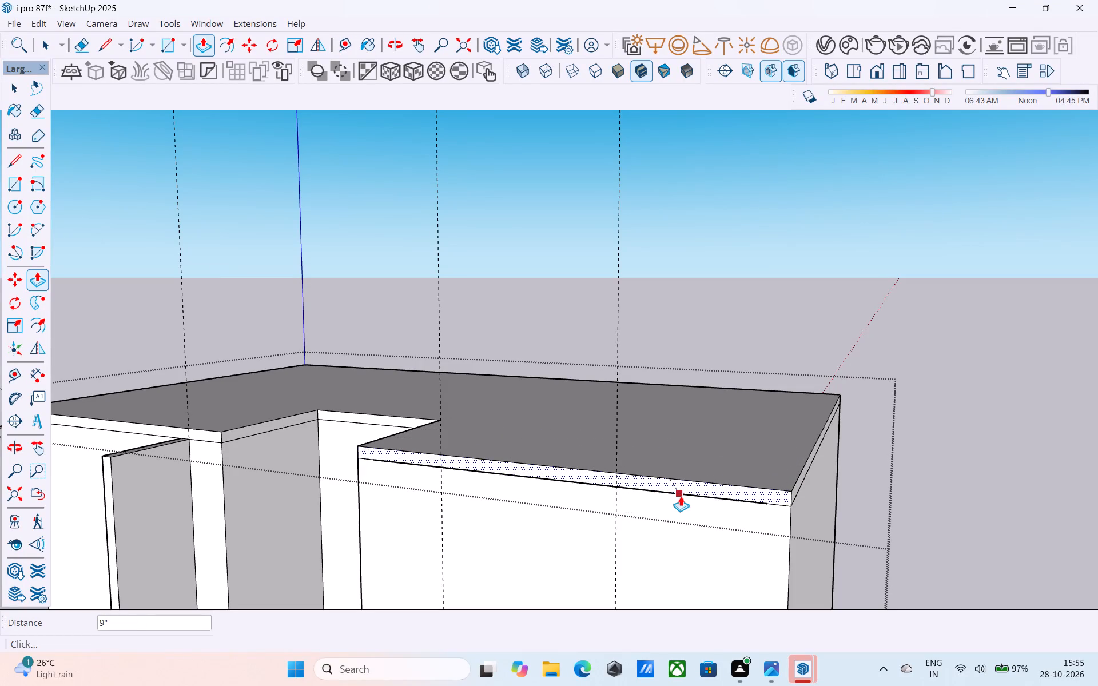
left_click(679, 504)
Examine the whole building's front facade and the top storey's roof slab from several angles.
scroll(680, 503, "down", 5)
middle_click_drag(581, 504, 672, 485)
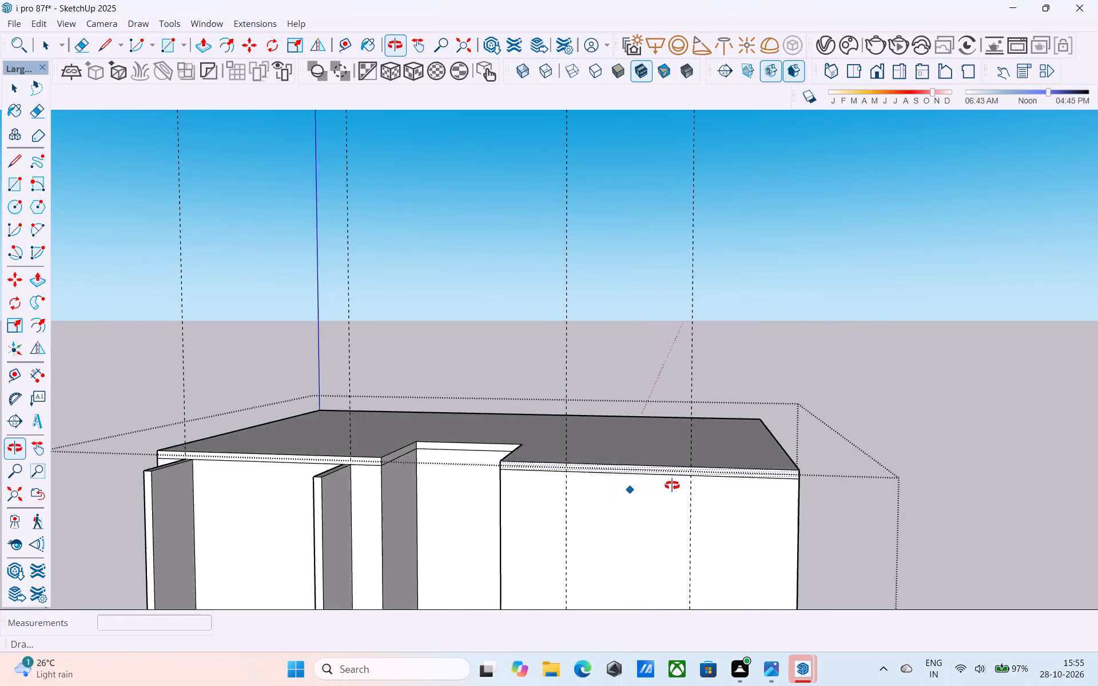
middle_click_drag(672, 485, 778, 484)
scroll(774, 448, "down", 7)
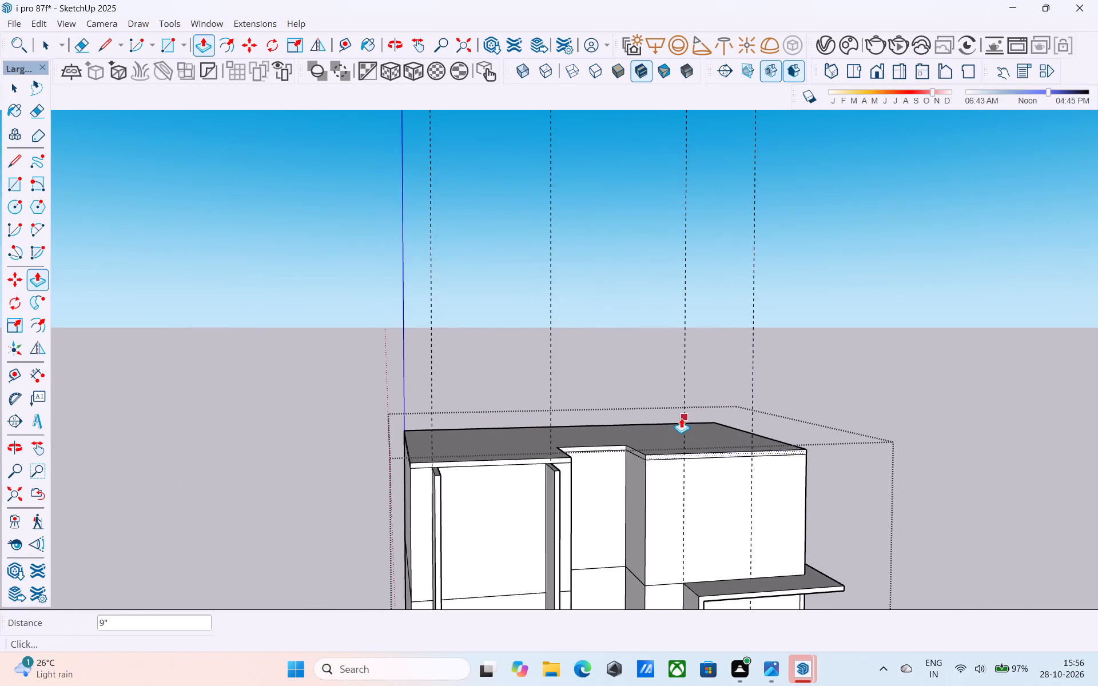
scroll(681, 418, "down", 10)
scroll(598, 437, "down", 6)
middle_click_drag(622, 488, 445, 450)
scroll(519, 543, "up", 6)
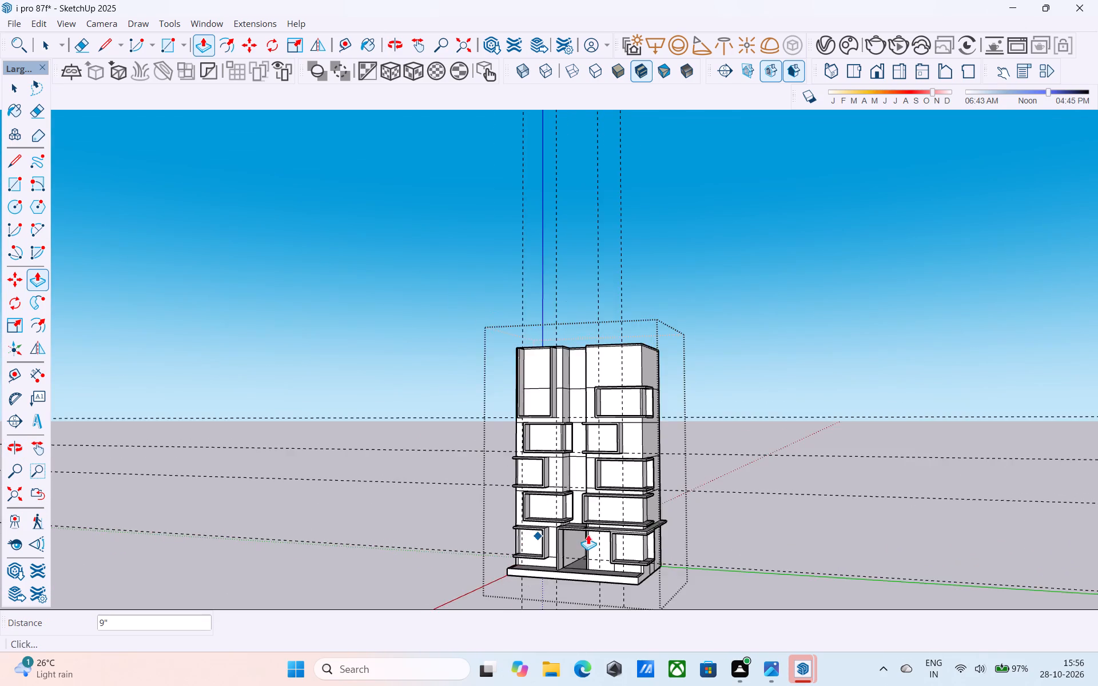
scroll(588, 535, "up", 7)
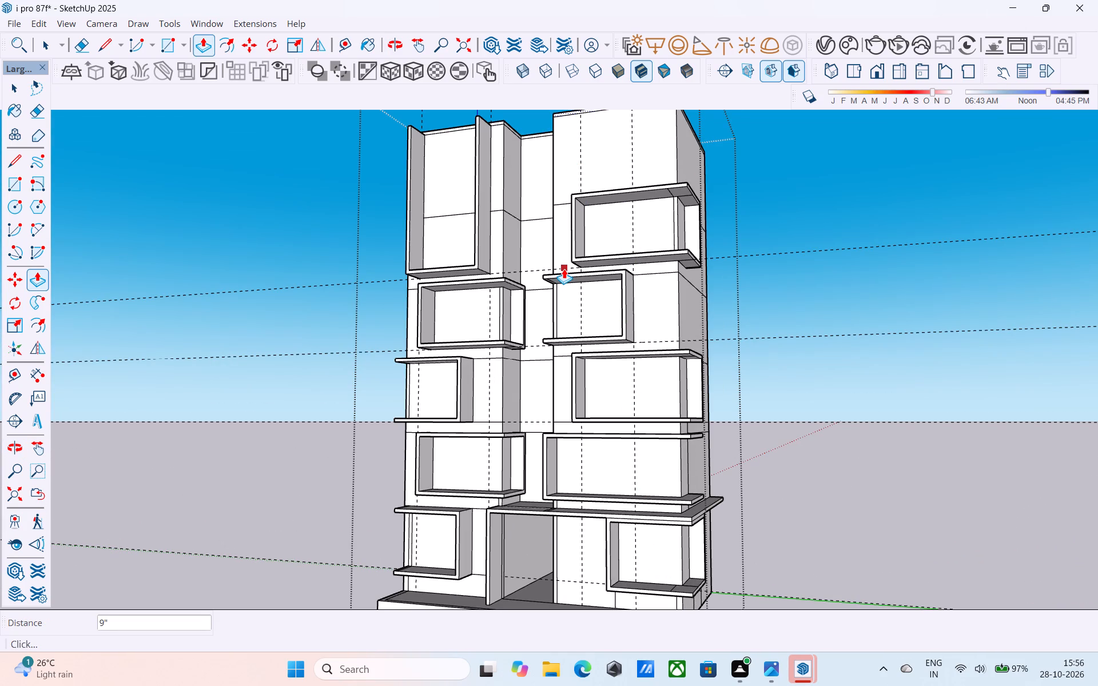
scroll(572, 261, "down", 4)
middle_click_drag(565, 268, 587, 320)
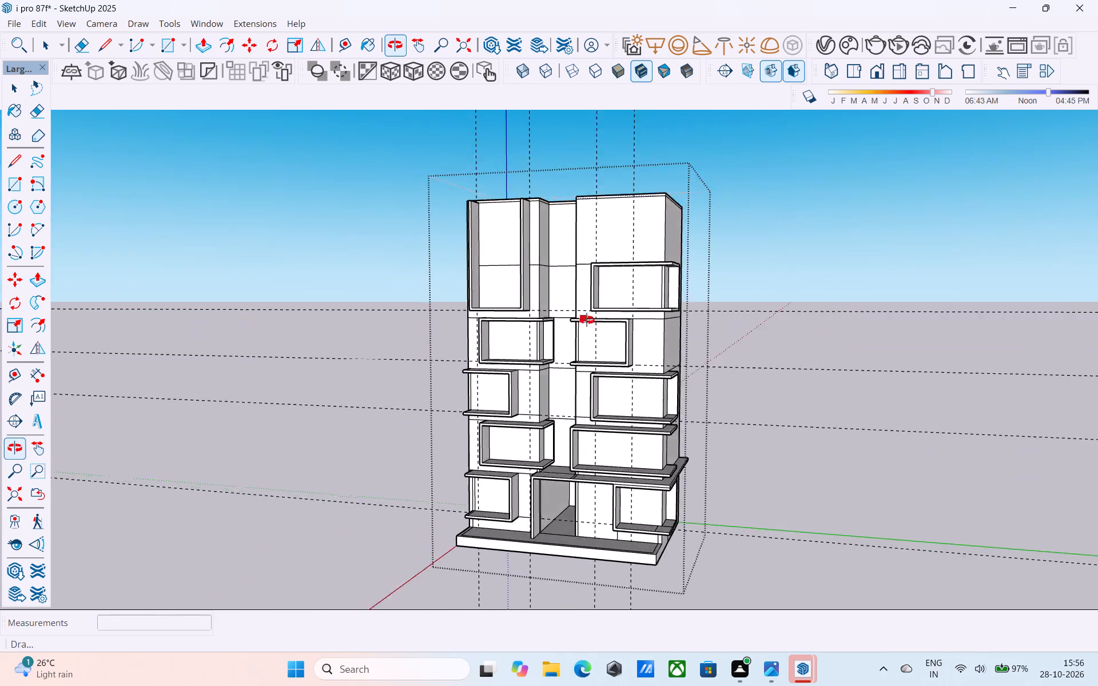
middle_click_drag(587, 320, 619, 330)
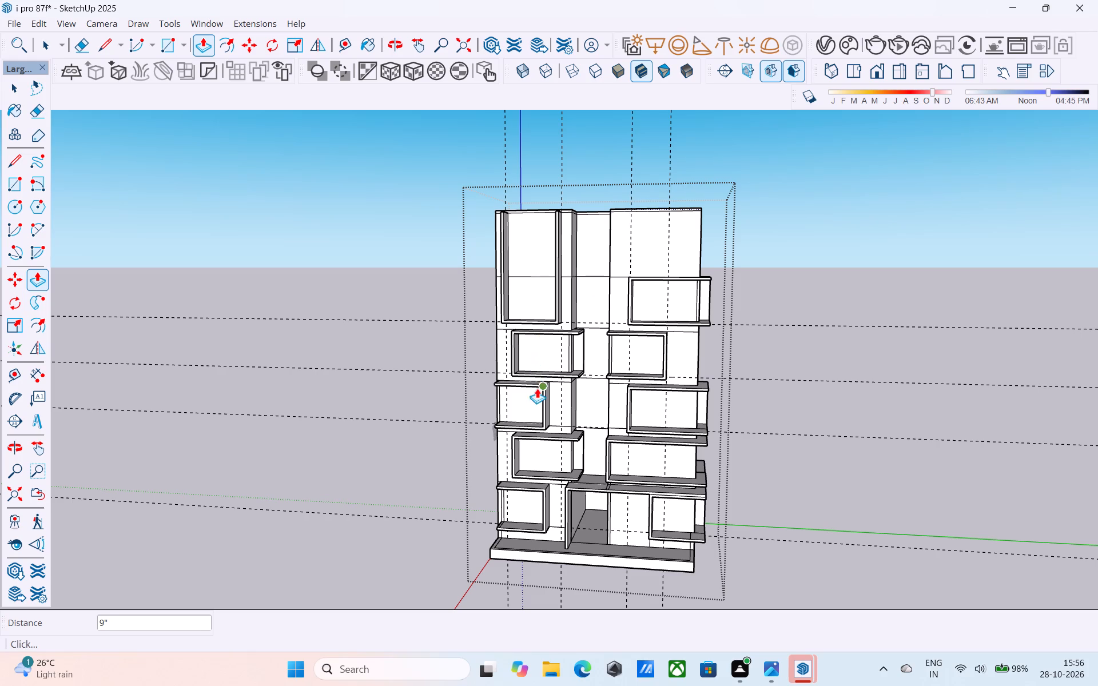
scroll(541, 508, "down", 6)
middle_click_drag(543, 512, 535, 470)
scroll(593, 375, "up", 8)
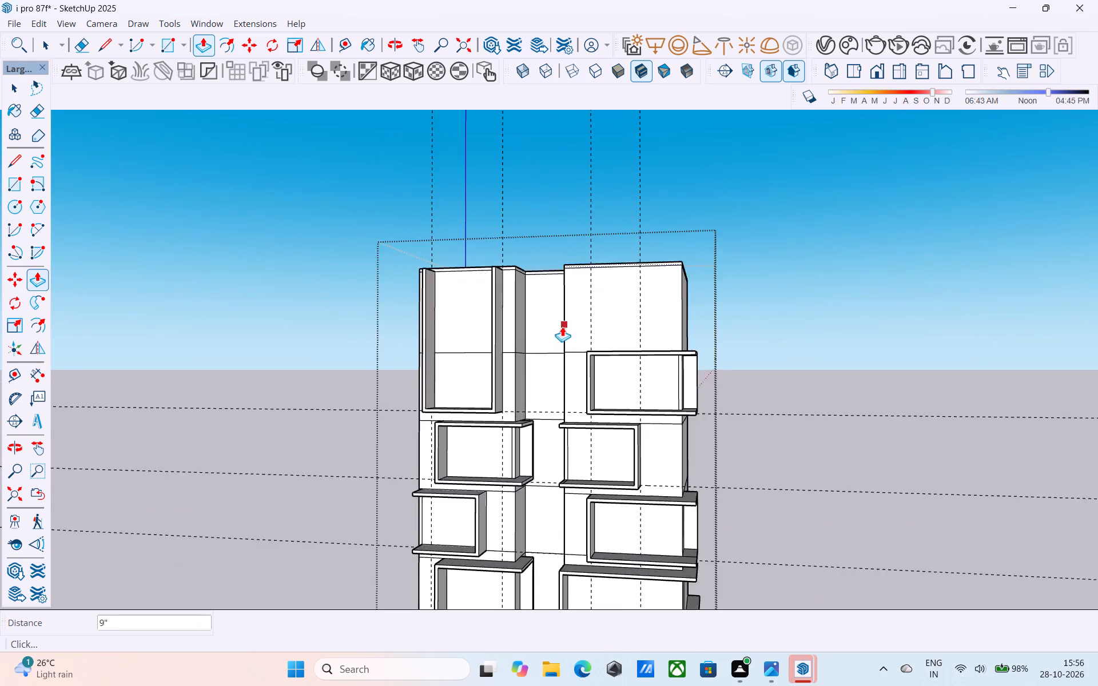
middle_click_drag(563, 328, 662, 314)
scroll(662, 314, "up", 1)
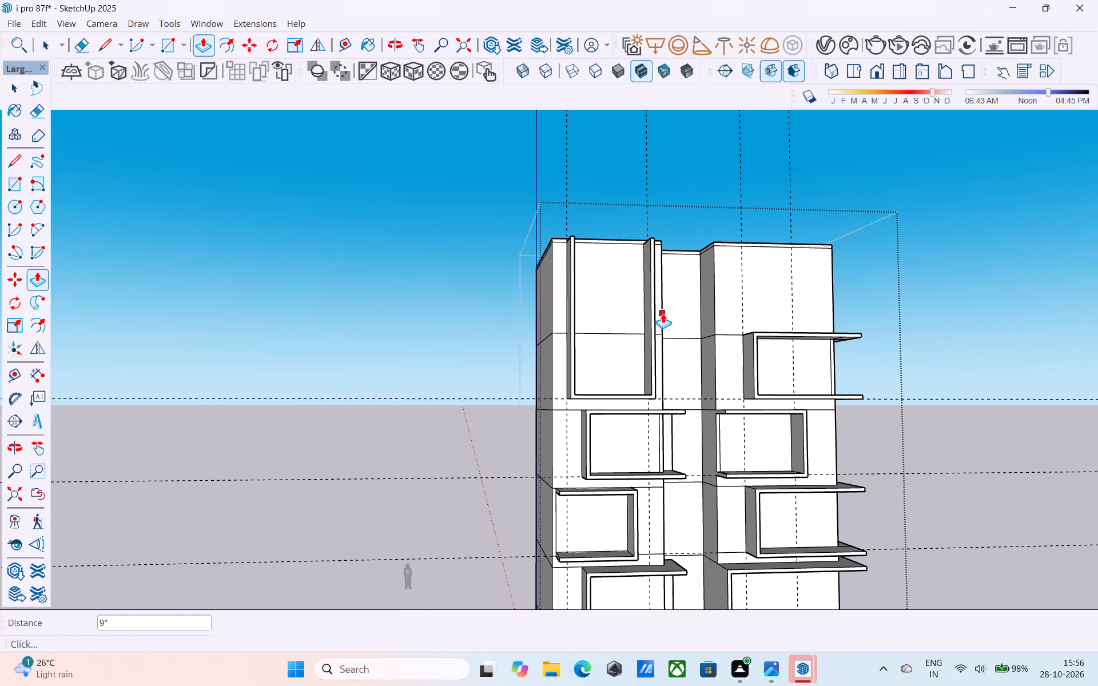
scroll(663, 313, "down", 4)
middle_click_drag(663, 313, 652, 297)
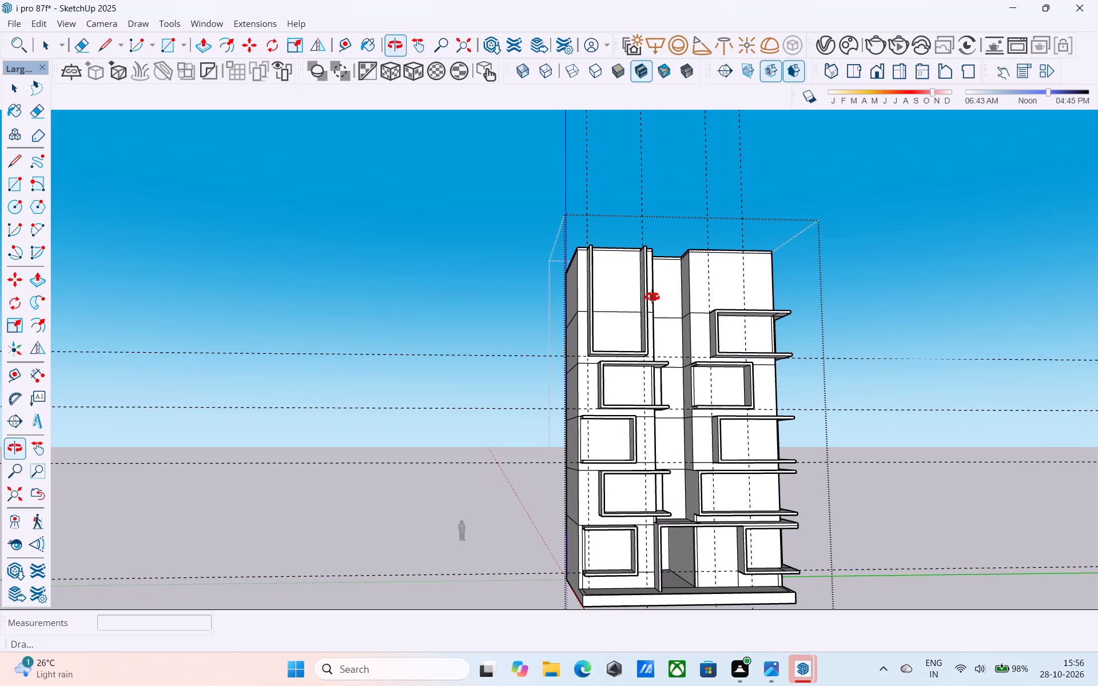
middle_click_drag(652, 297, 655, 370)
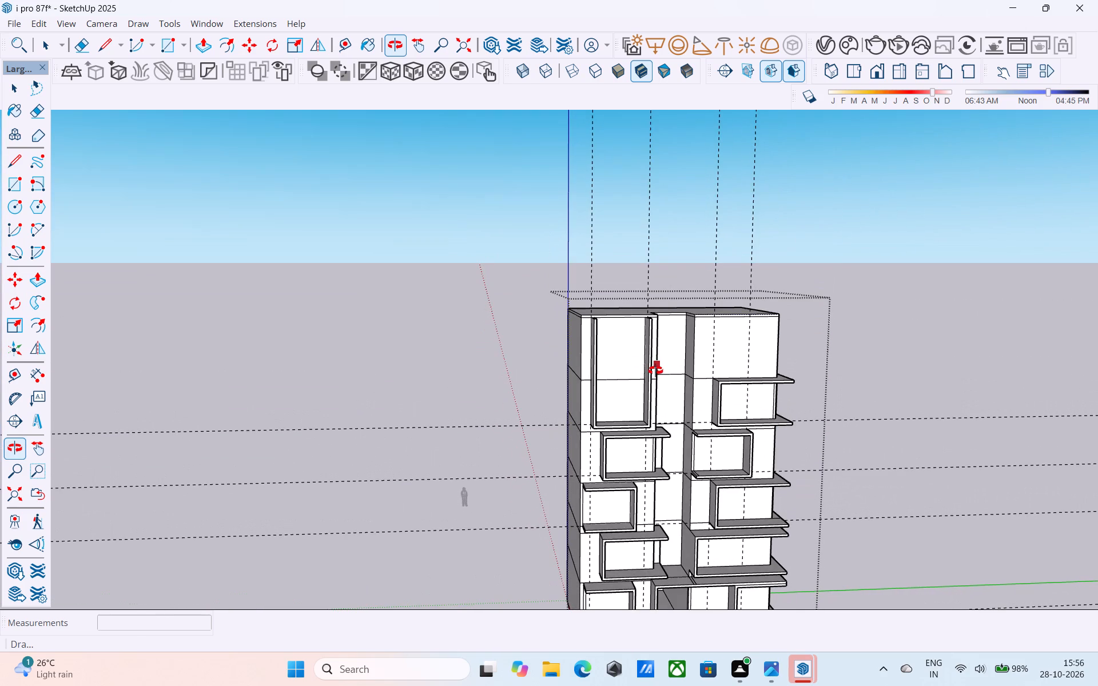
middle_click_drag(655, 370, 628, 361)
scroll(595, 331, "up", 5)
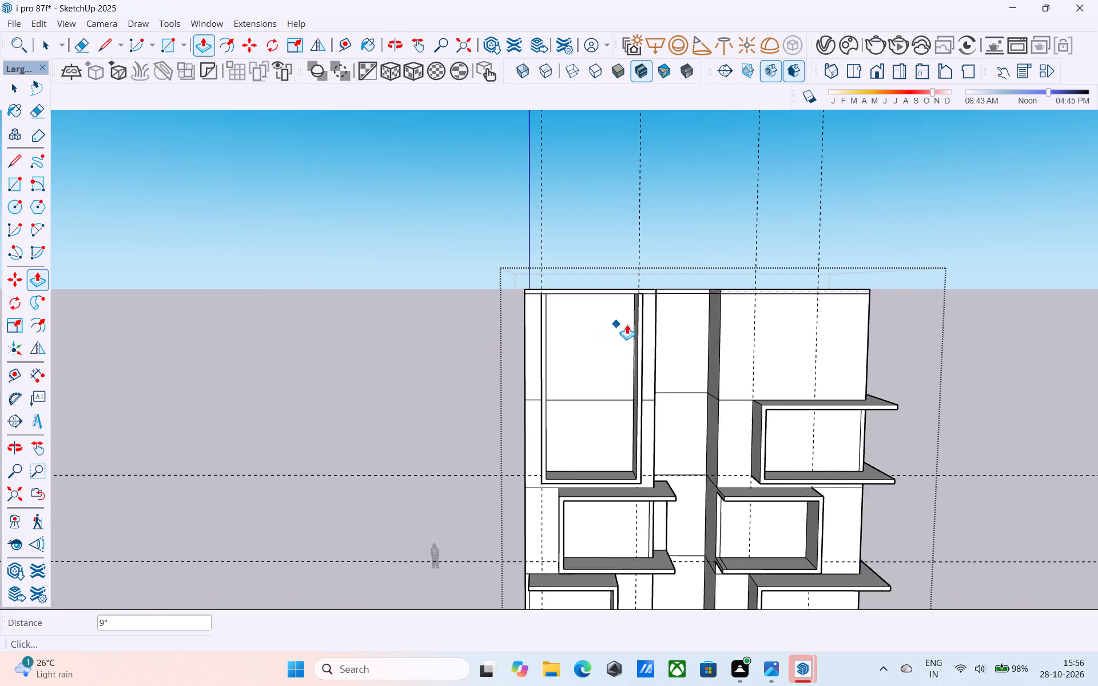
scroll(630, 325, "up", 1)
middle_click_drag(628, 325, 542, 411)
scroll(571, 327, "up", 3)
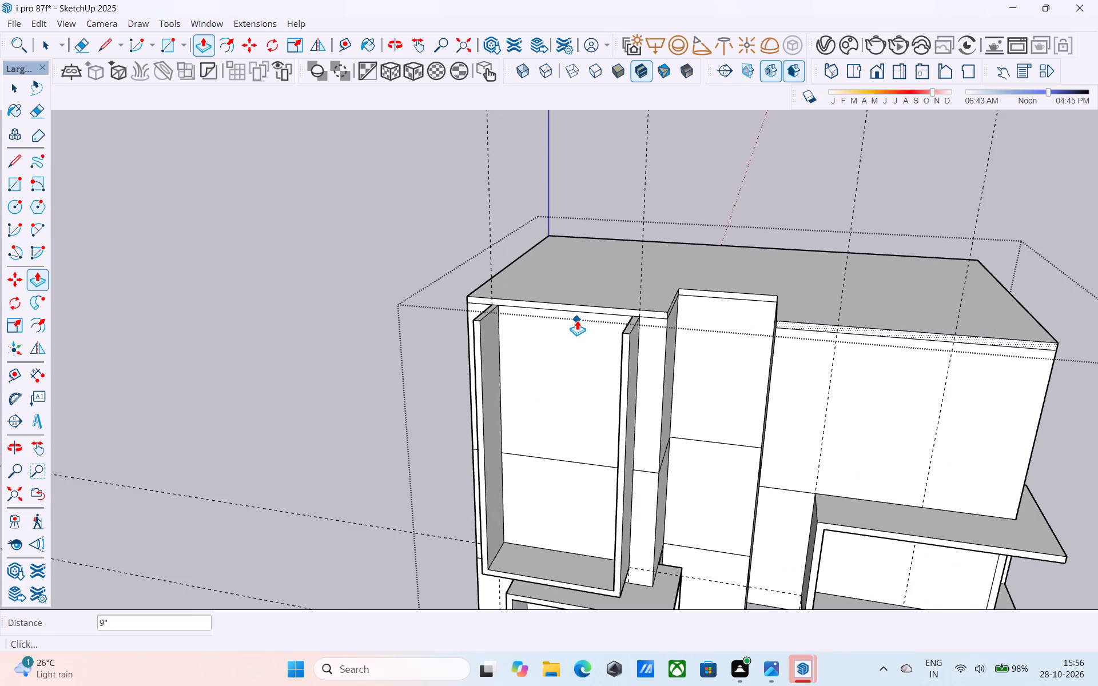
scroll(577, 320, "down", 5)
middle_click_drag(577, 320, 618, 351)
scroll(584, 324, "up", 4)
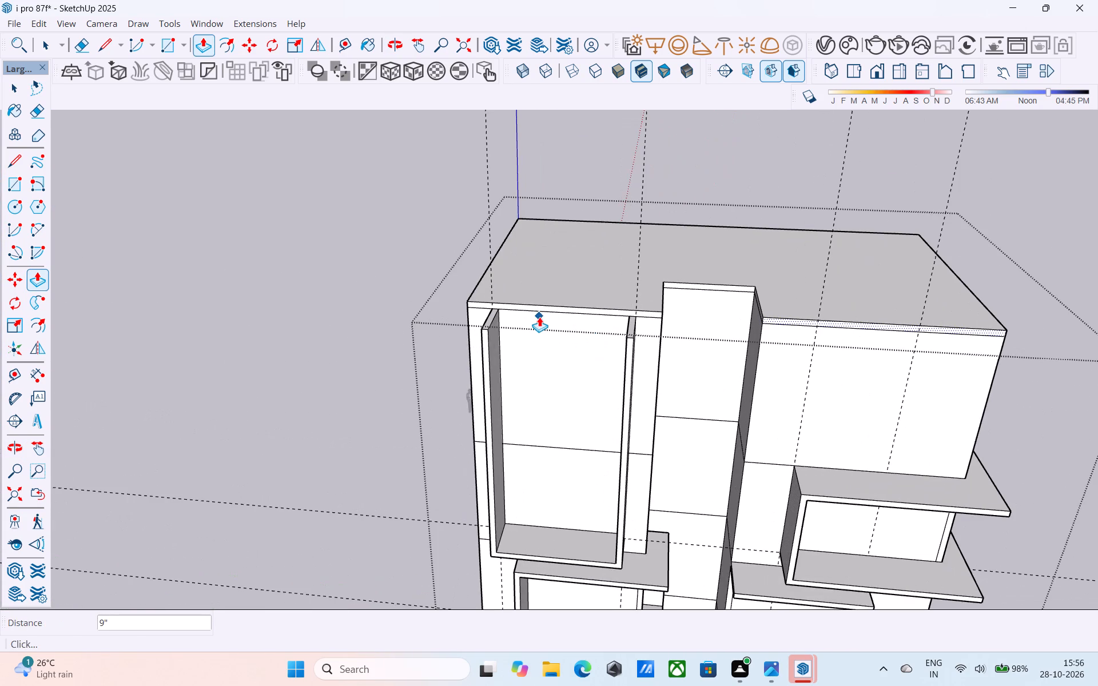
middle_click_drag(536, 316, 537, 295)
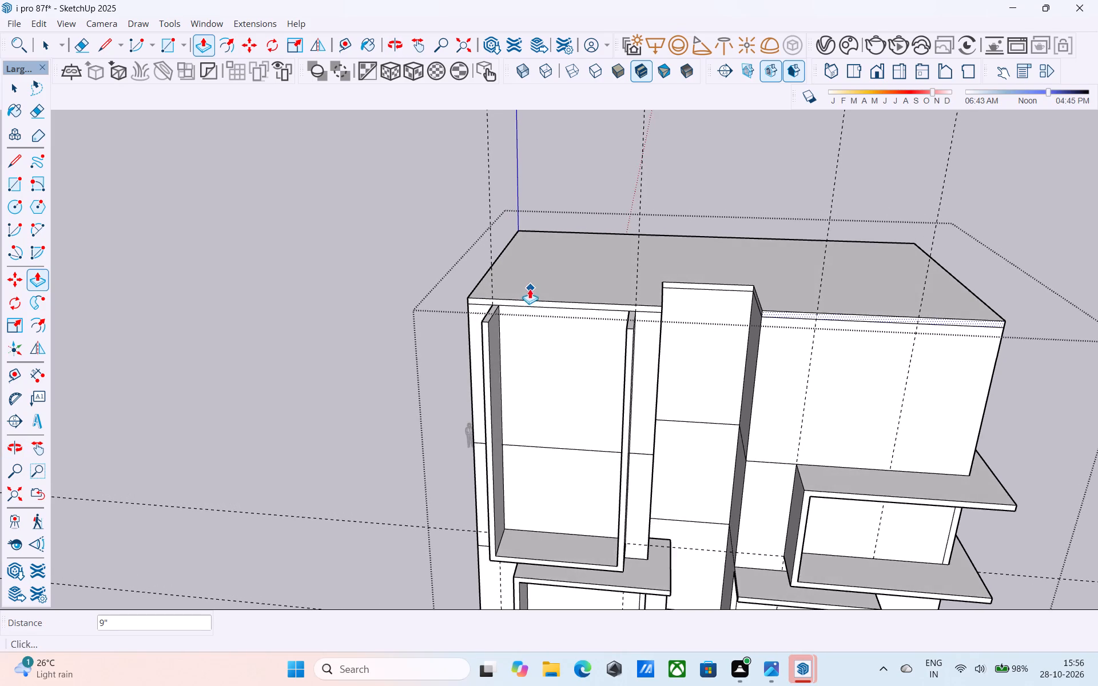
Push/Pull the top face of the tall window frame's outer fin up 6", flush with the roof slab's top.
scroll(522, 286, "up", 5)
key("space")
scroll(480, 324, "up", 2)
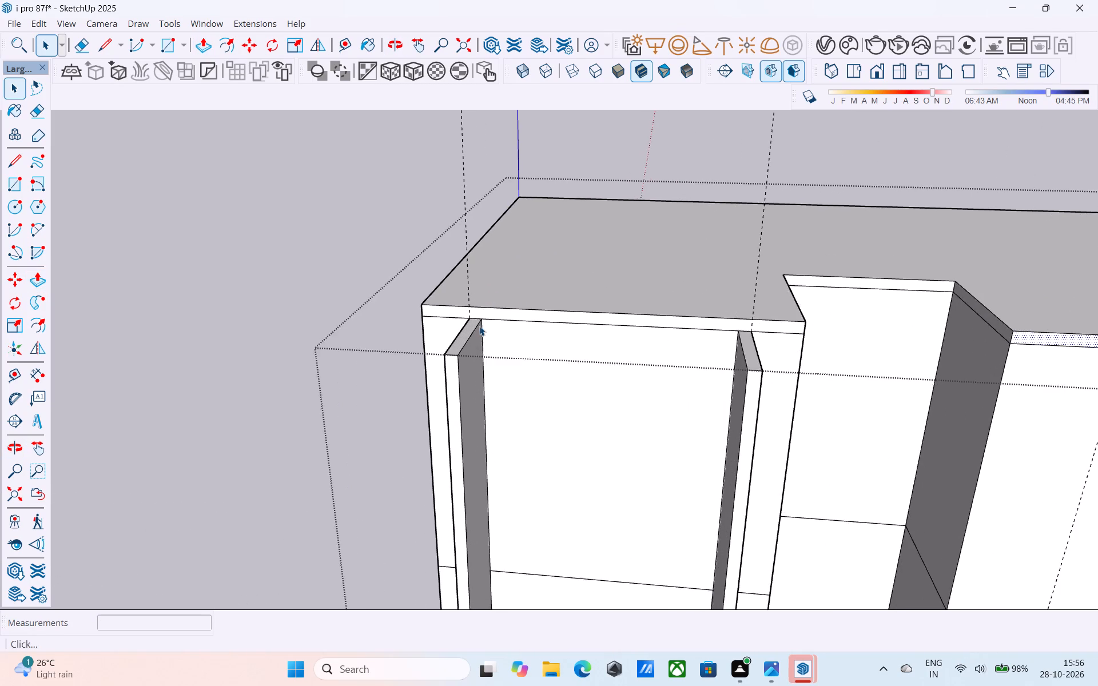
scroll(479, 326, "up", 2)
left_click(470, 330)
key("p")
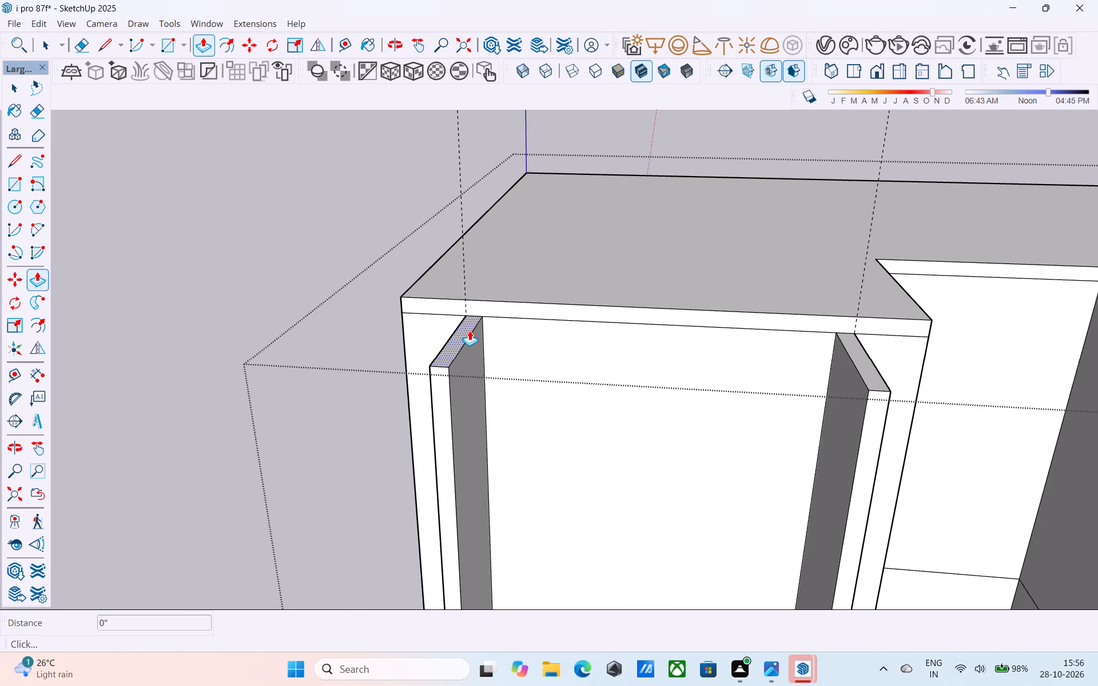
scroll(468, 324, "up", 5)
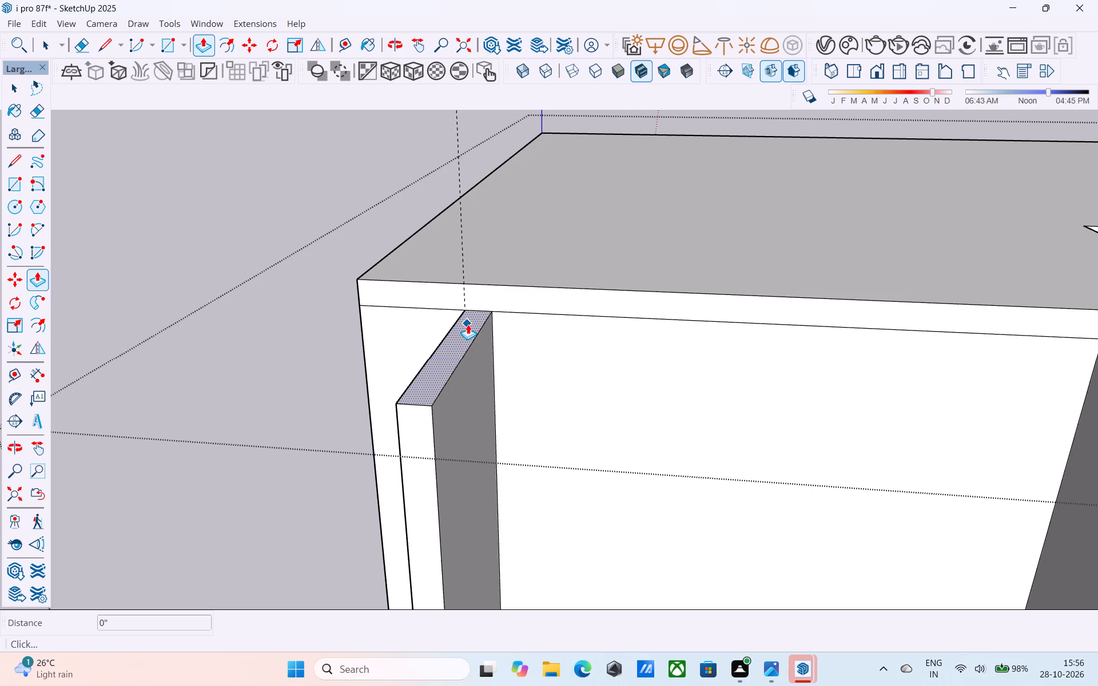
scroll(468, 324, "up", 1)
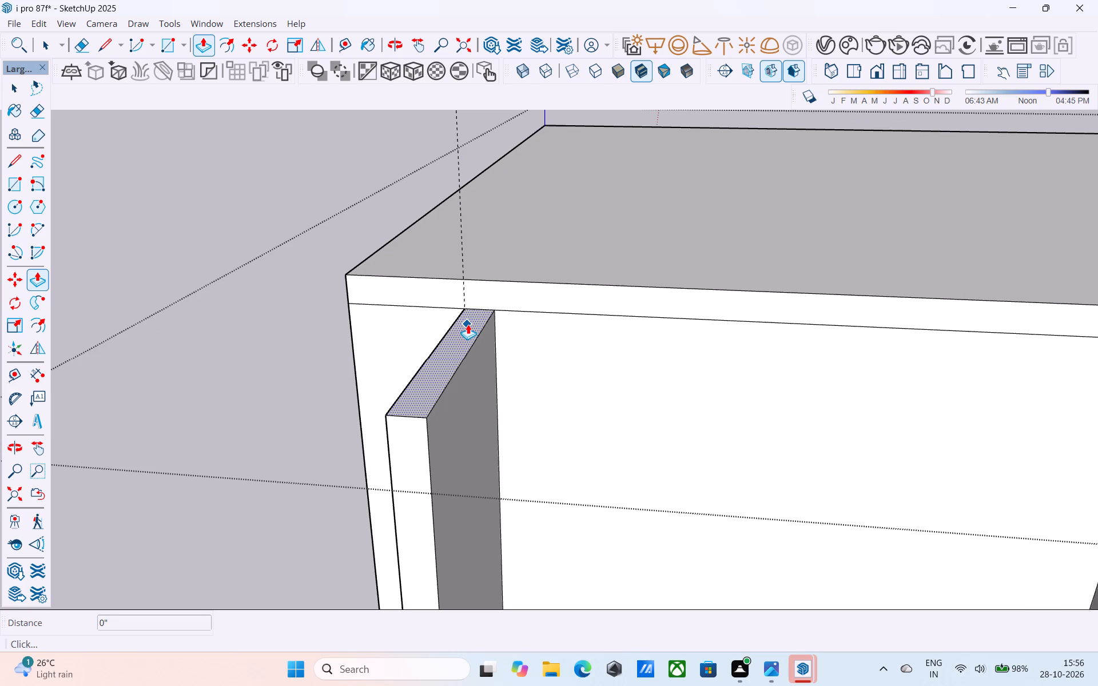
scroll(468, 324, "down", 1)
scroll(468, 324, "up", 3)
left_click(470, 324)
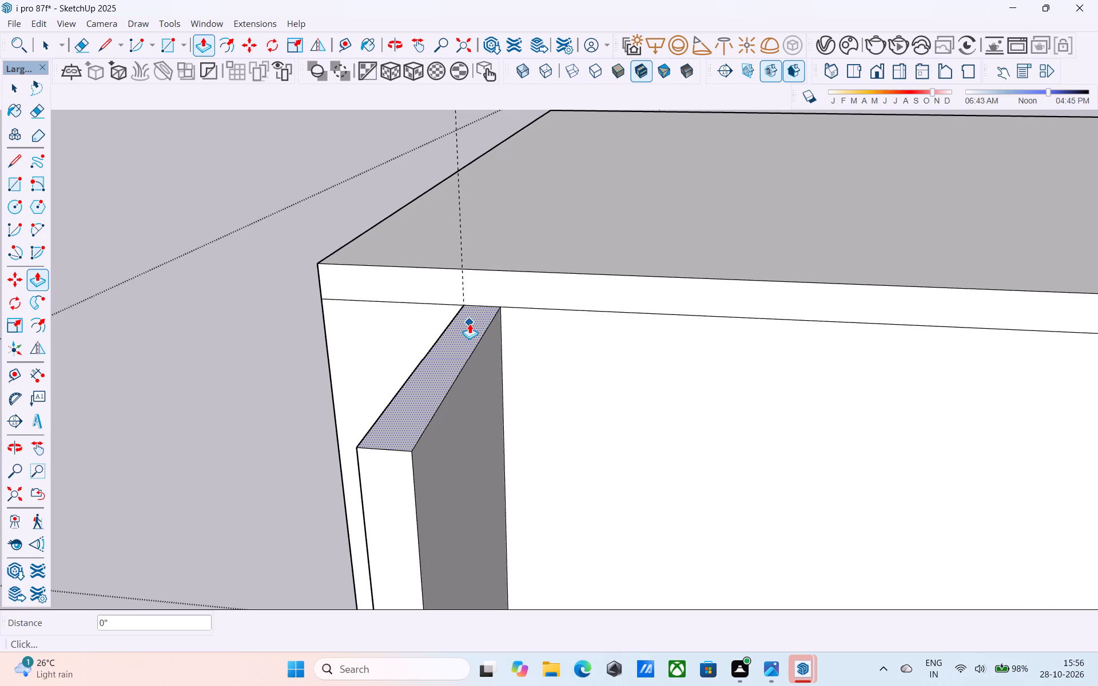
left_click(554, 272)
Push/Pull the top face of the frame's other vertical fin, nearer the recess, up 6" to the roof slab's top.
scroll(373, 362, "down", 3)
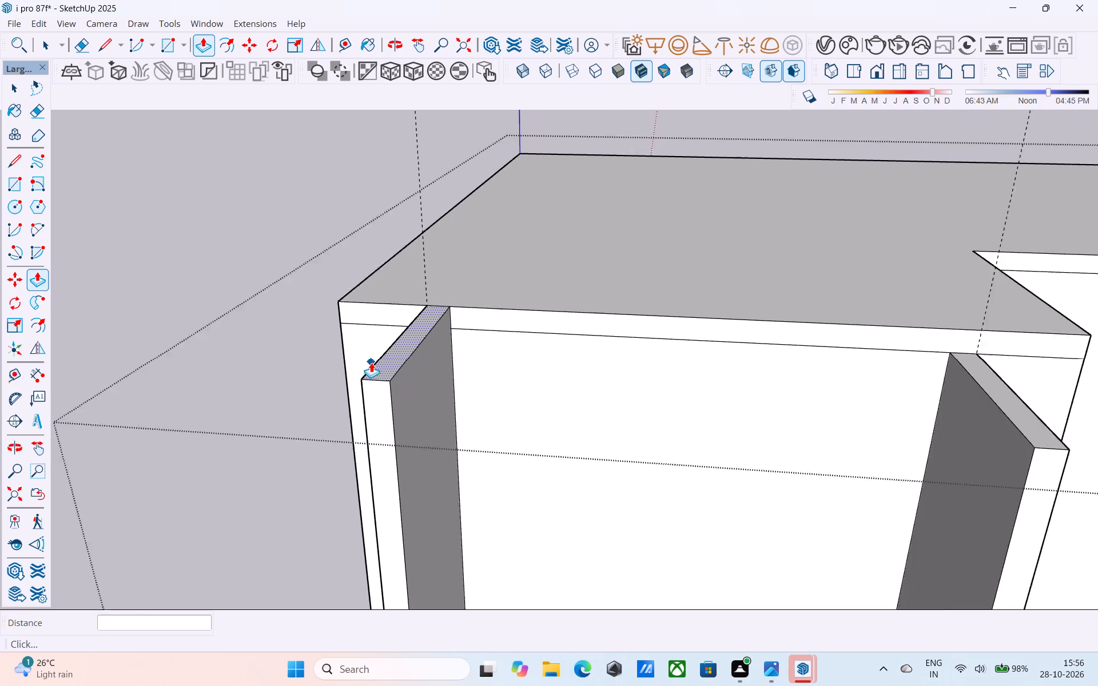
scroll(371, 362, "down", 9)
middle_click_drag(614, 355, 574, 357)
scroll(614, 360, "up", 5)
key("space")
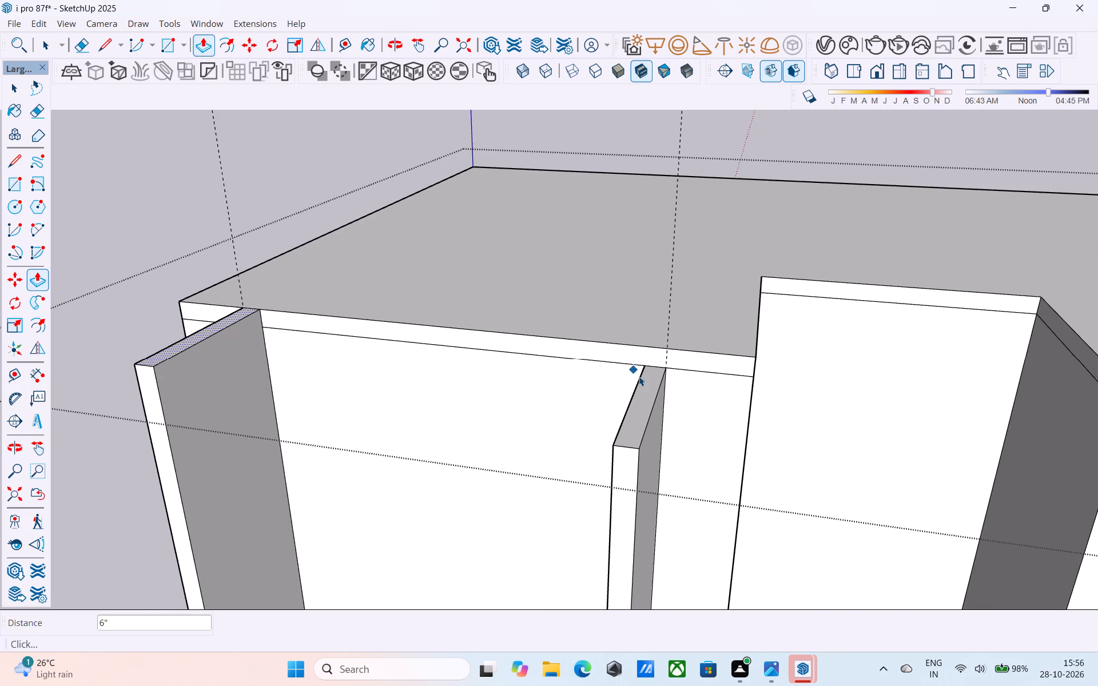
left_click(640, 378)
scroll(651, 381, "up", 3)
middle_click_drag(630, 383, 602, 385)
left_click(632, 405)
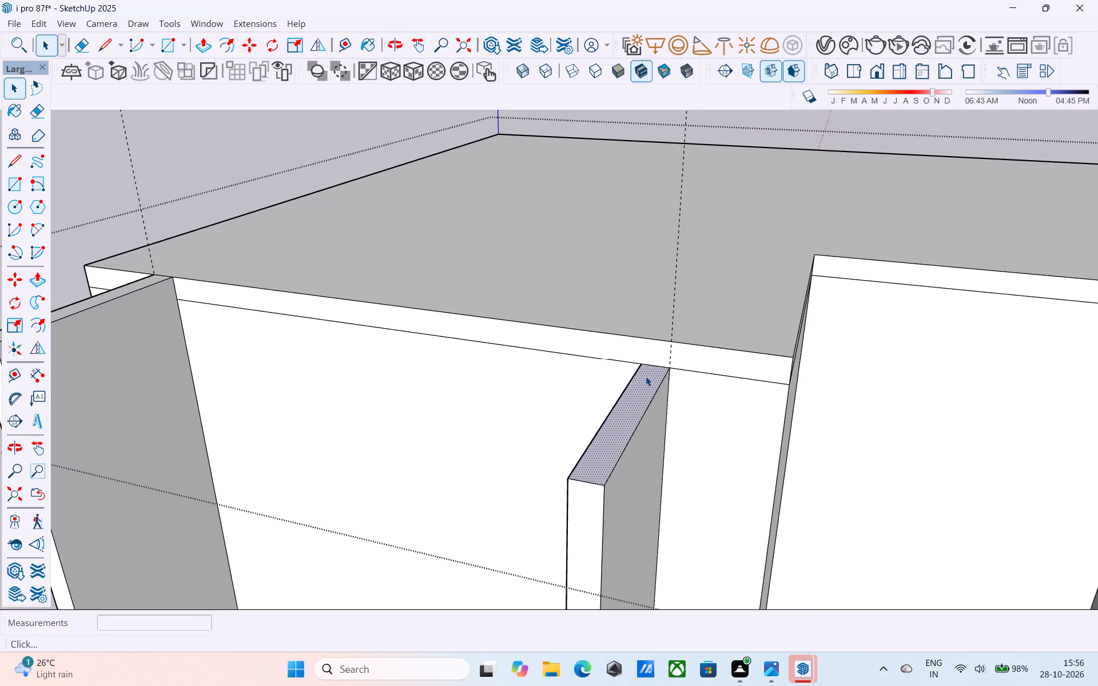
key("p")
left_click(647, 371)
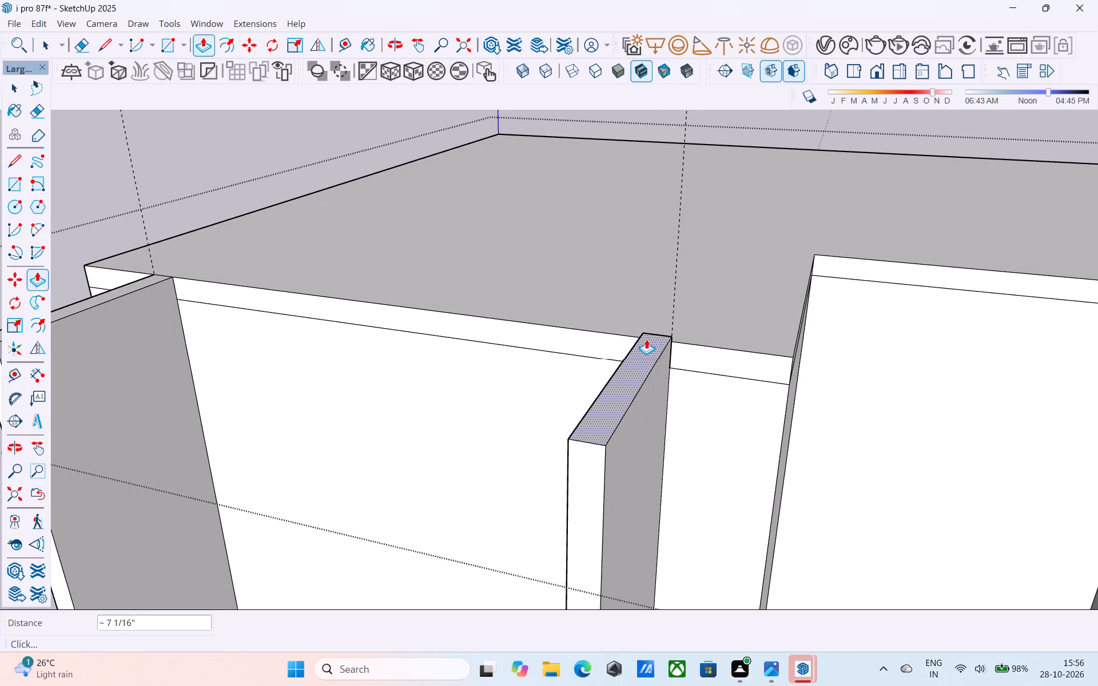
left_click(709, 348)
Push/Pull the roof slab's front edge face between the tall window frame's two fins out 4', flush with the fins' front faces.
scroll(709, 348, "down", 6)
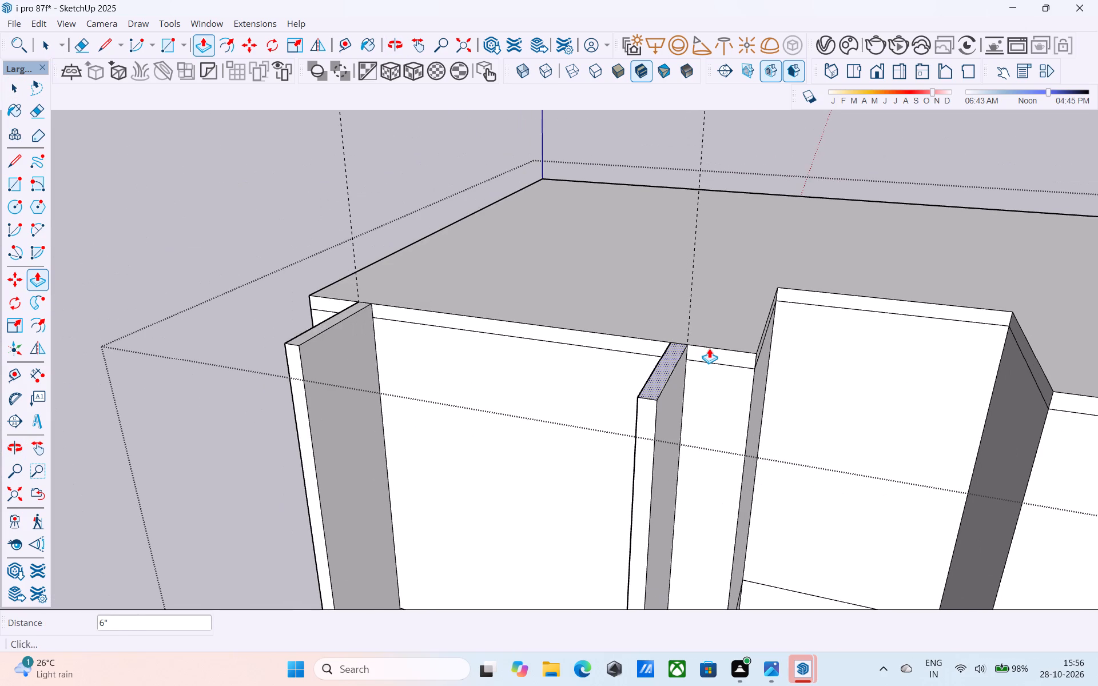
scroll(710, 348, "down", 14)
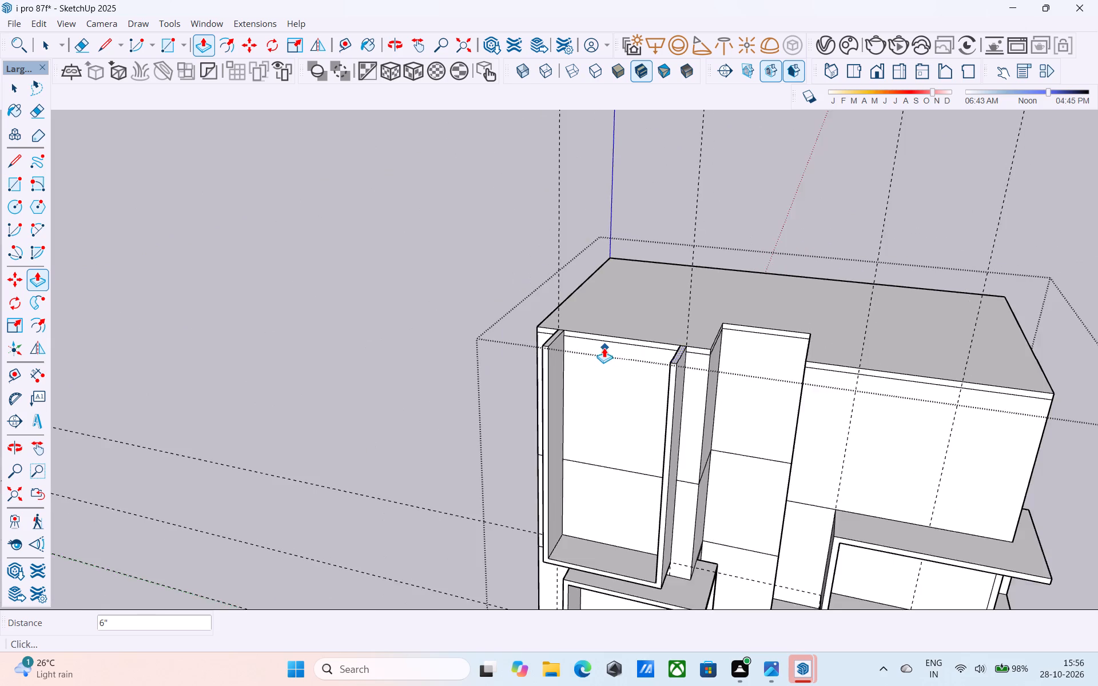
scroll(603, 348, "down", 2)
middle_click_drag(602, 348, 600, 245)
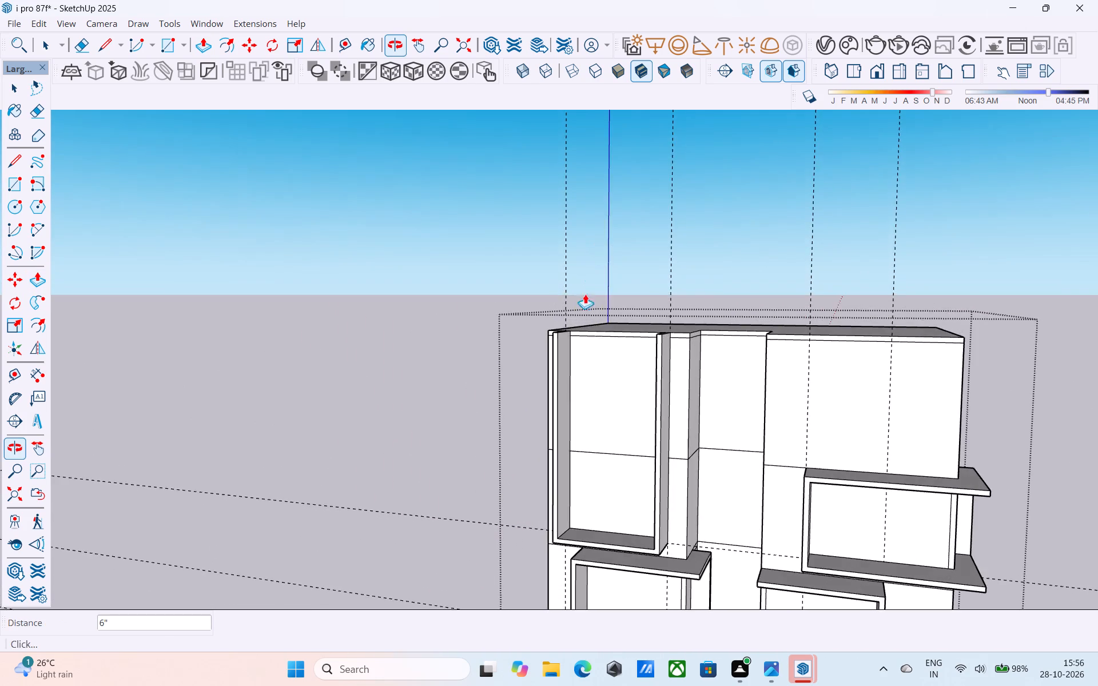
scroll(576, 308, "up", 11)
key("space")
left_click(598, 337)
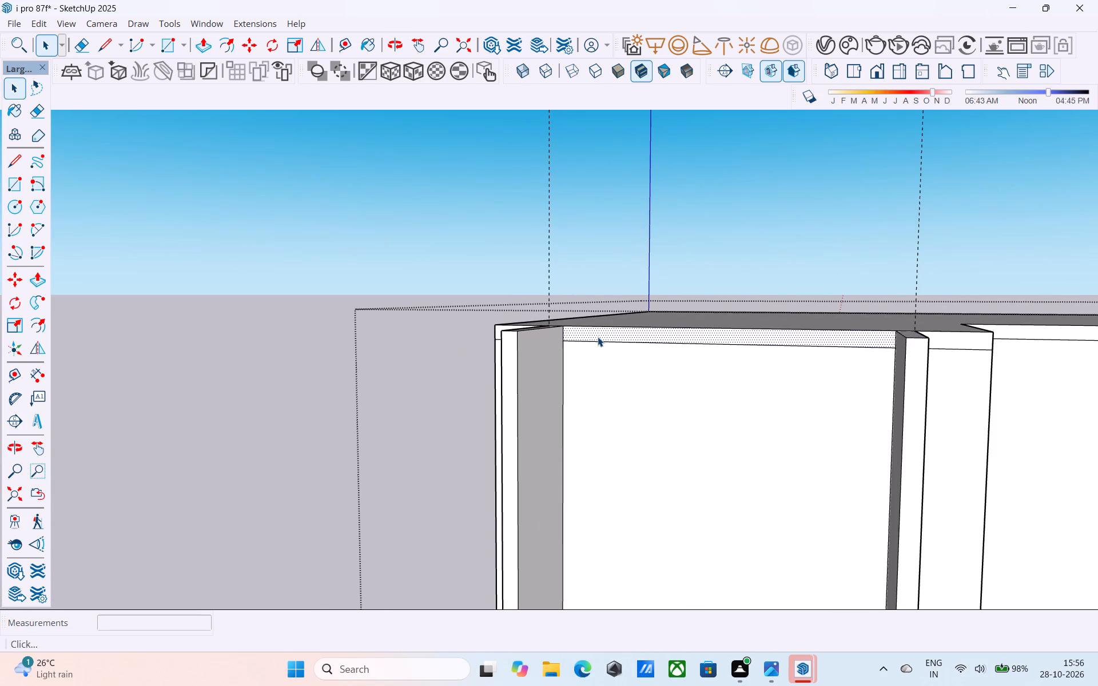
key("p")
left_click(597, 336)
middle_click_drag(536, 342, 863, 356)
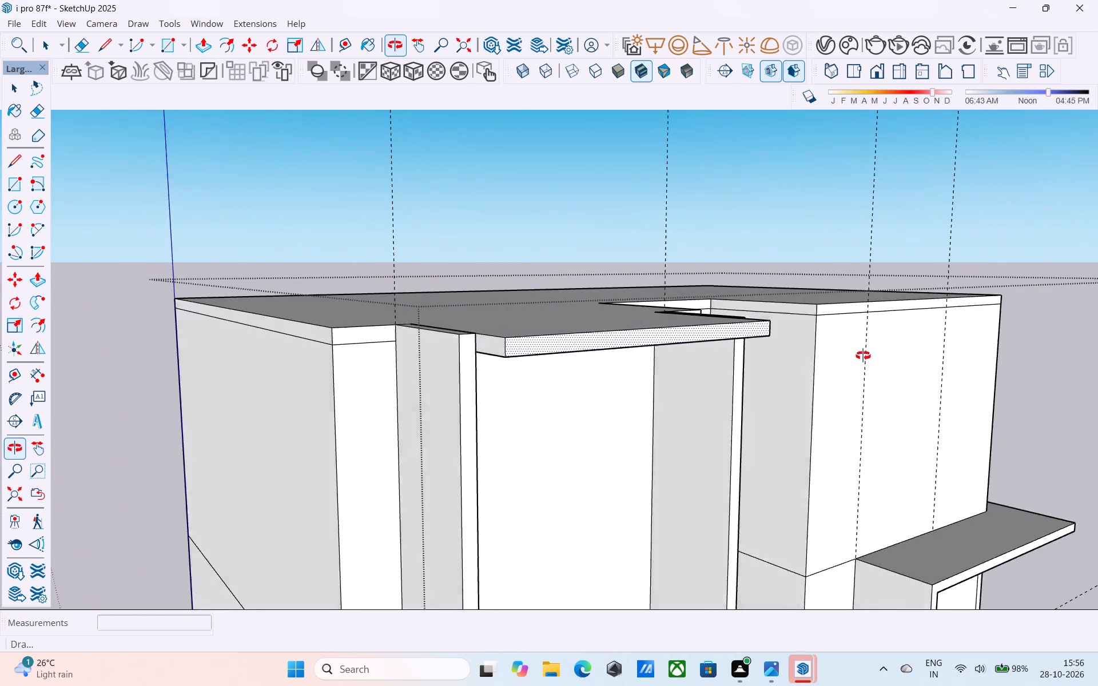
middle_click_drag(863, 356, 797, 356)
left_click(478, 342)
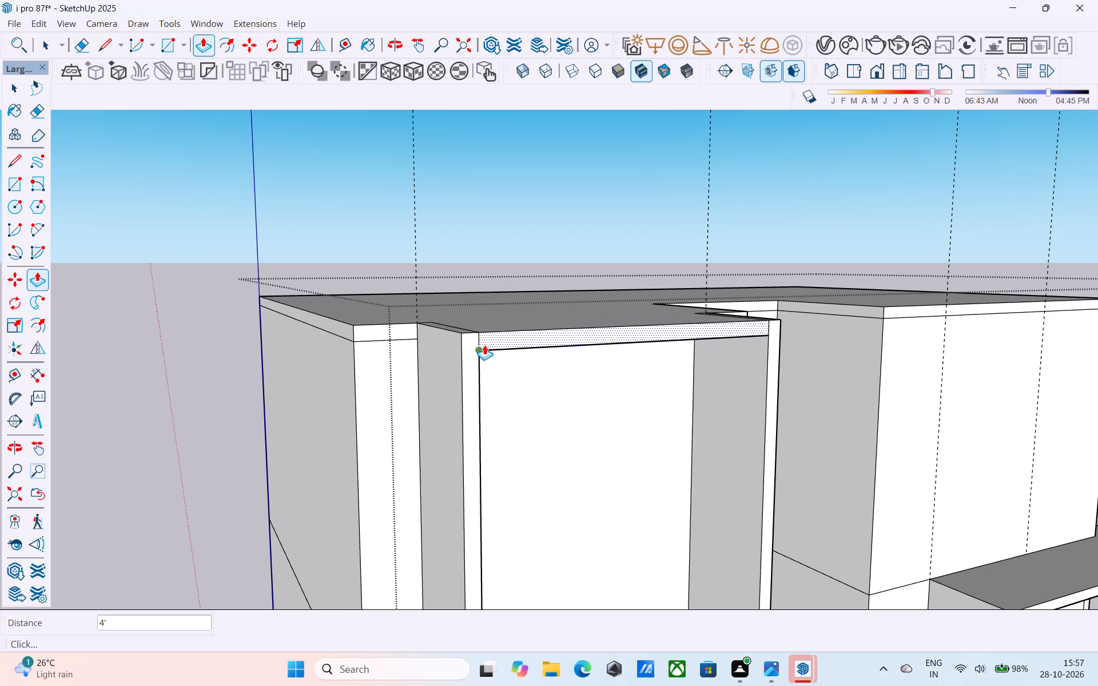
Erase the short seam edges where the extended slab's front face meets the tall frame's two vertical fins.
middle_click_drag(504, 334, 483, 487)
scroll(483, 487, "down", 4)
middle_click_drag(483, 487, 479, 456)
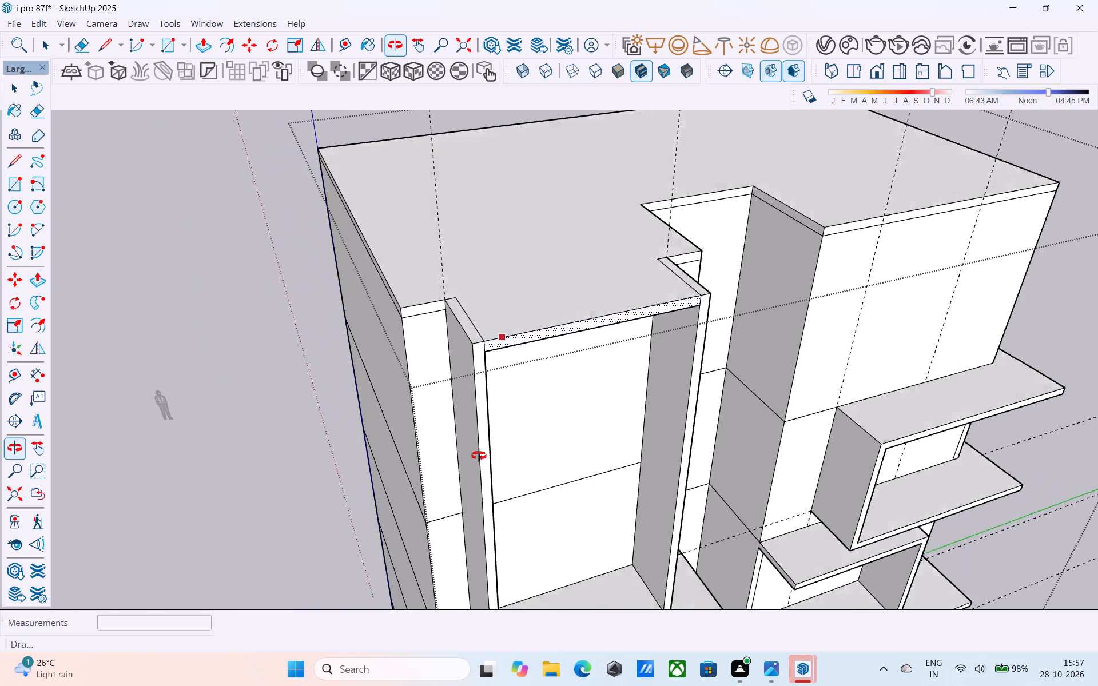
middle_click_drag(479, 456, 466, 403)
scroll(488, 278, "up", 5)
key("e")
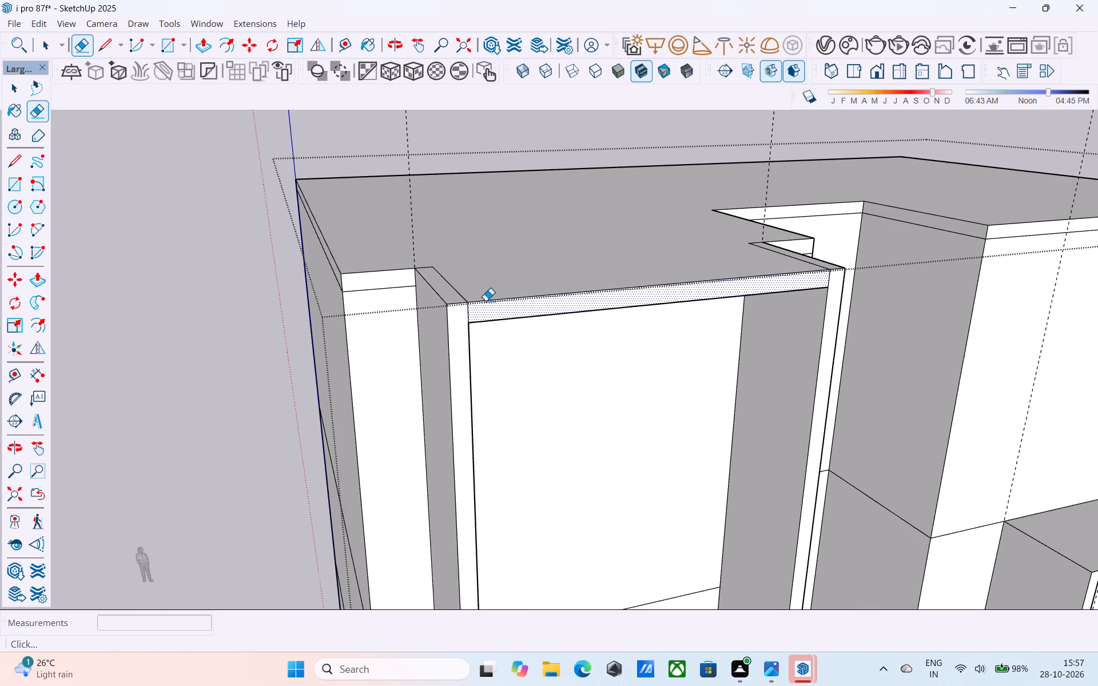
scroll(473, 322, "up", 4)
left_click(466, 309)
scroll(392, 339, "down", 5)
middle_click_drag(681, 334, 518, 288)
scroll(506, 234, "up", 8)
left_click_drag(506, 214, 496, 213)
scroll(623, 282, "down", 4)
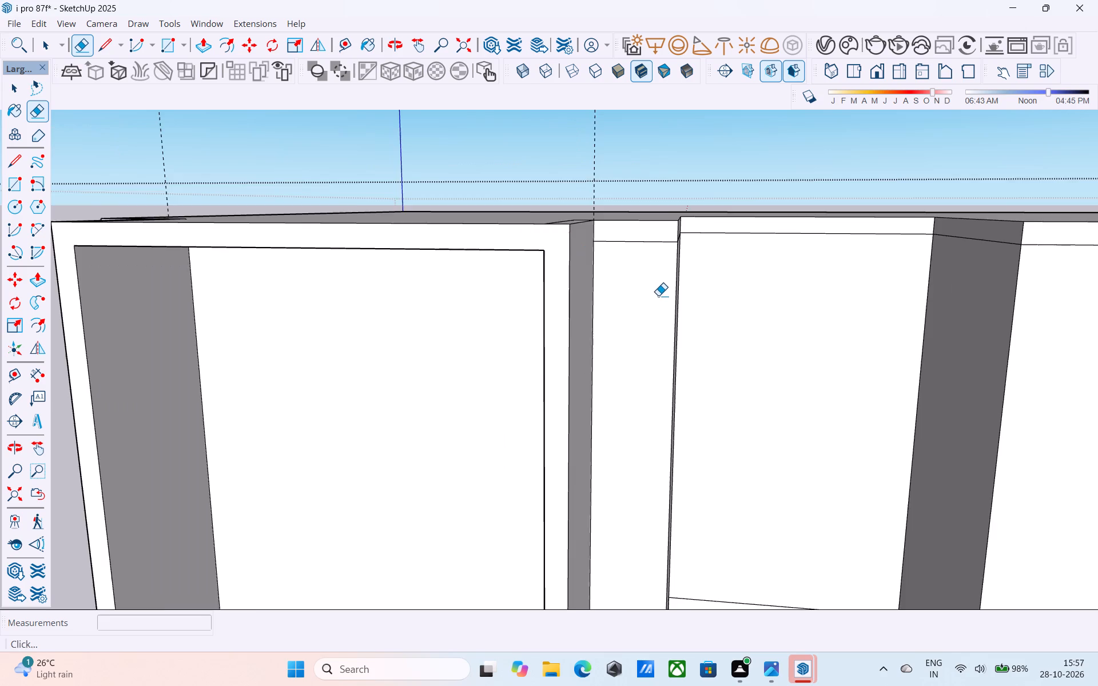
Examine the completed tall window frame and the upper storeys' facade from the front, above and both sides.
scroll(658, 296, "down", 4)
middle_click_drag(591, 353, 638, 244)
scroll(642, 245, "down", 8)
middle_click_drag(610, 343, 601, 386)
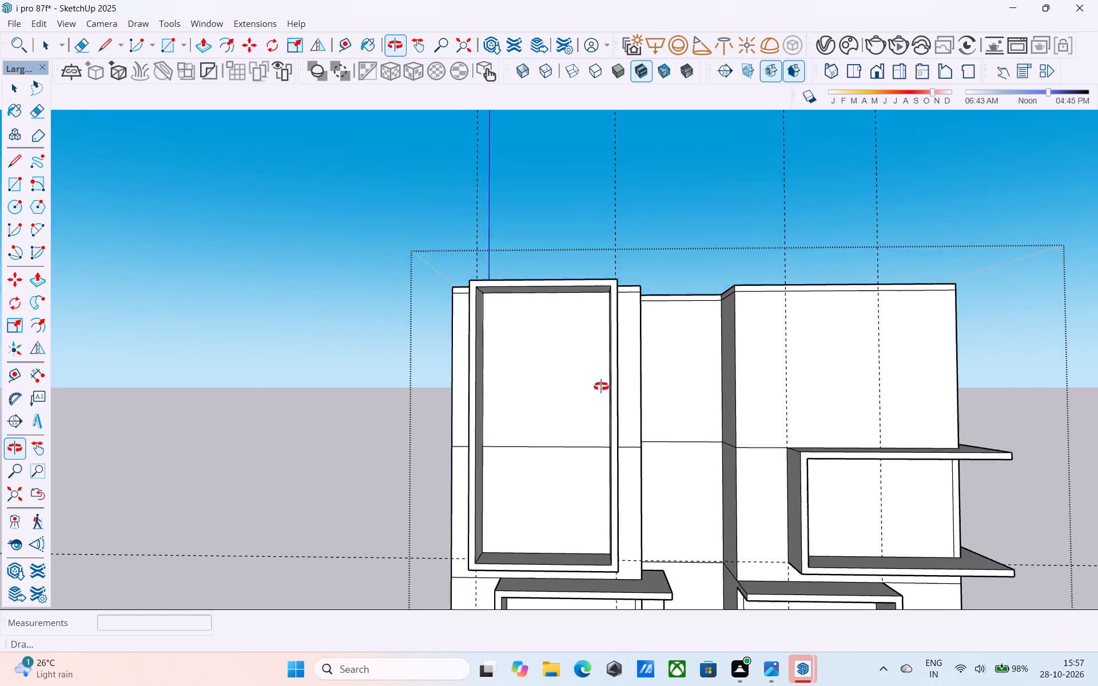
middle_click_drag(601, 386, 684, 482)
middle_click_drag(603, 477, 600, 443)
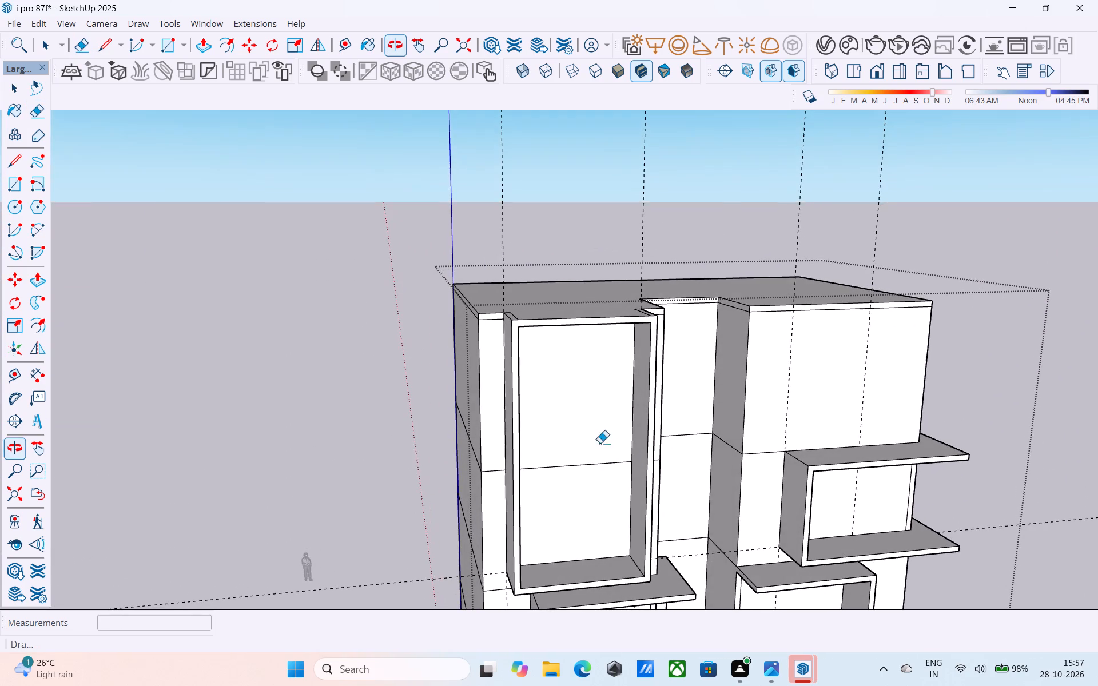
middle_click_drag(600, 443, 600, 446)
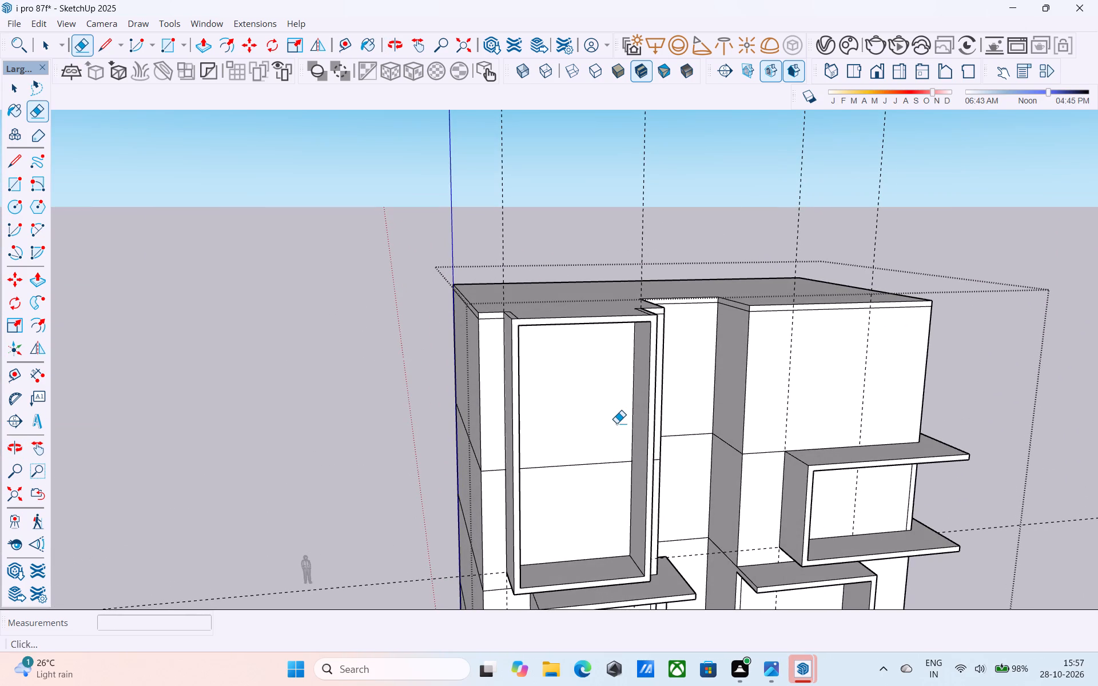
scroll(615, 423, "down", 4)
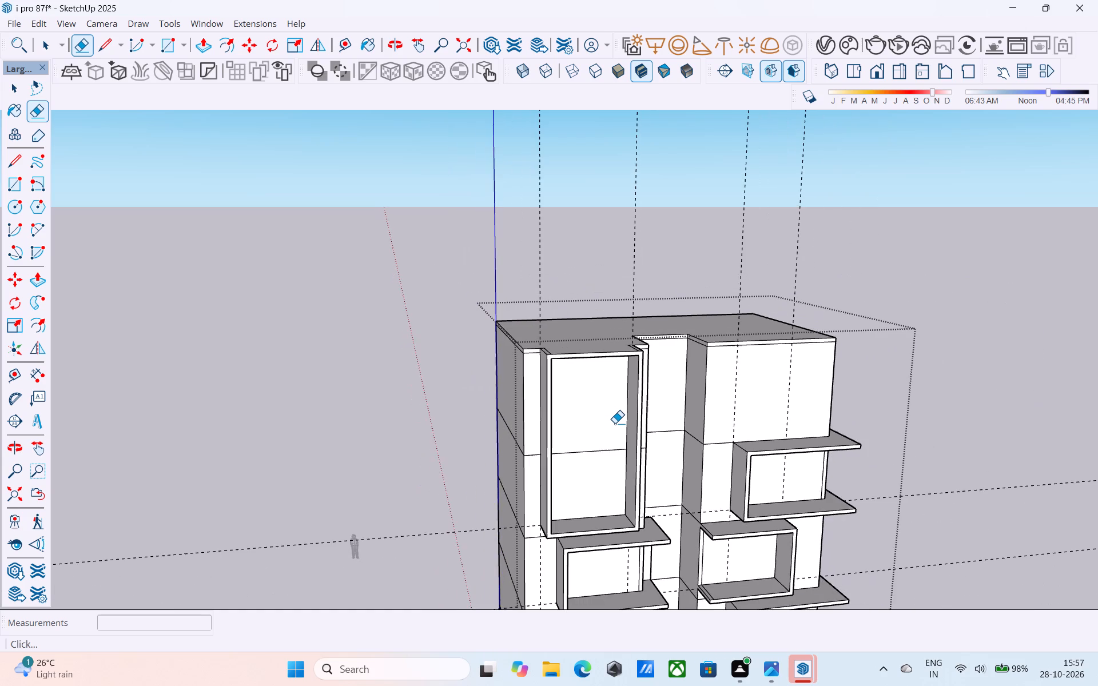
middle_click_drag(615, 423, 618, 416)
middle_click_drag(620, 442, 612, 420)
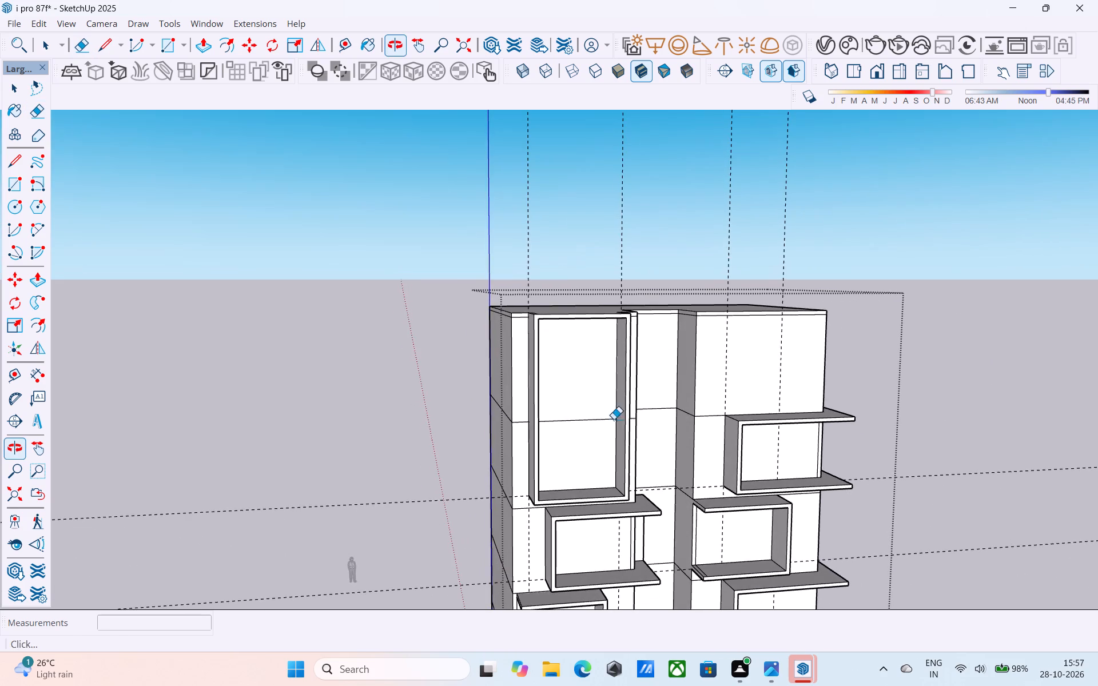
middle_click_drag(630, 445, 604, 415)
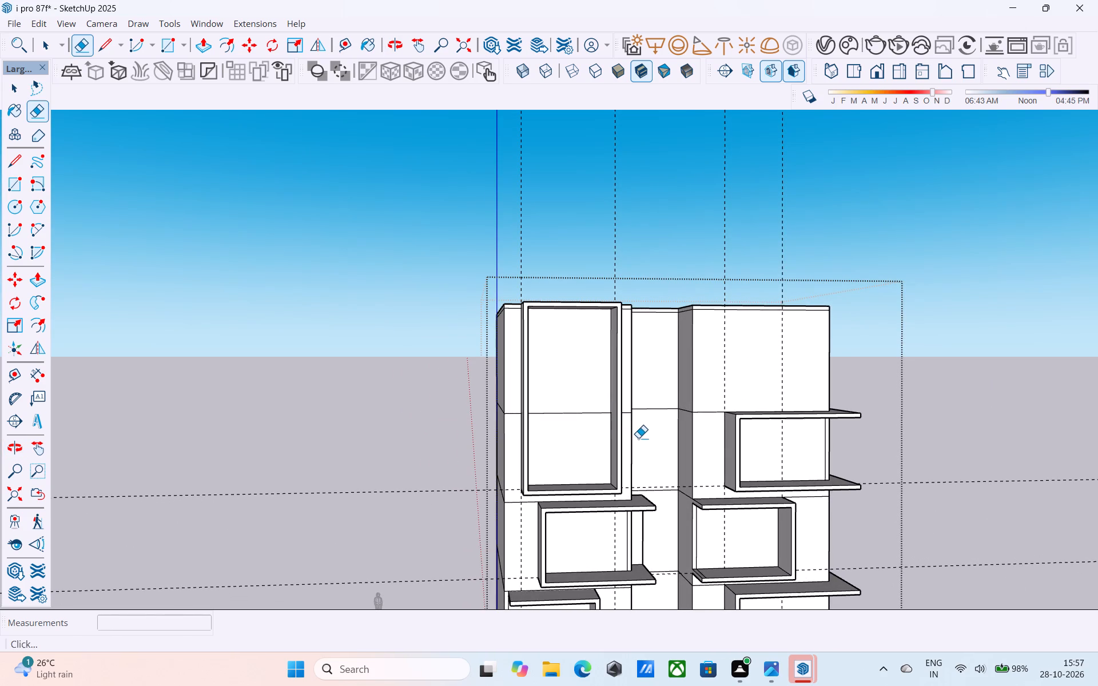
middle_click_drag(634, 436, 602, 435)
middle_click_drag(671, 435, 645, 425)
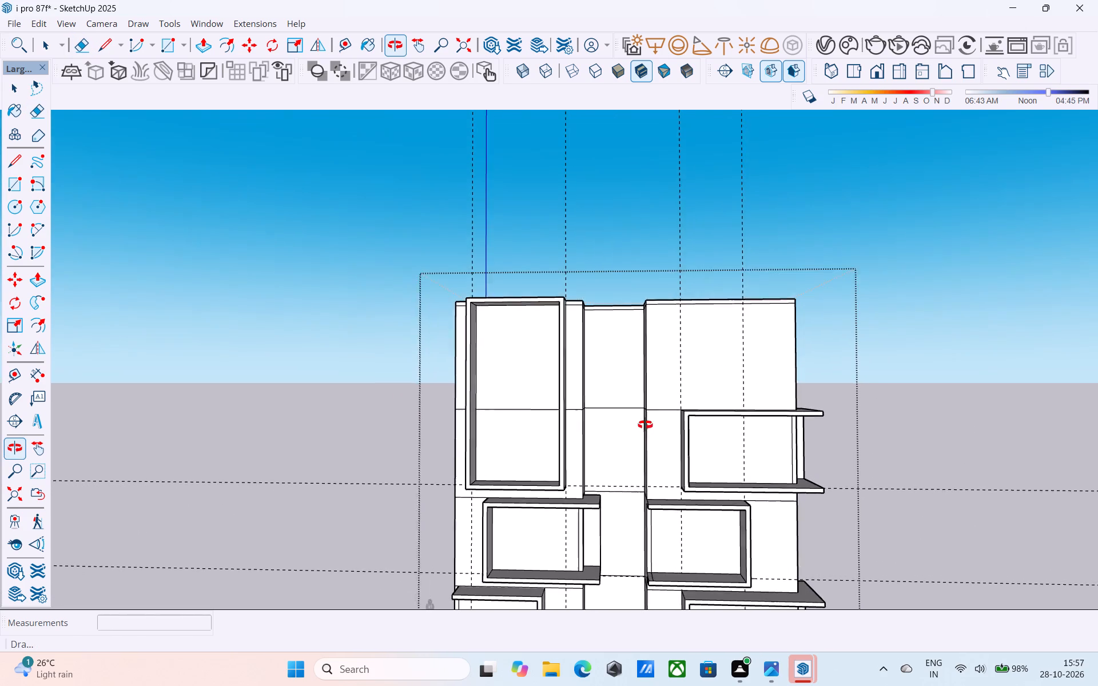
middle_click_drag(645, 425, 741, 519)
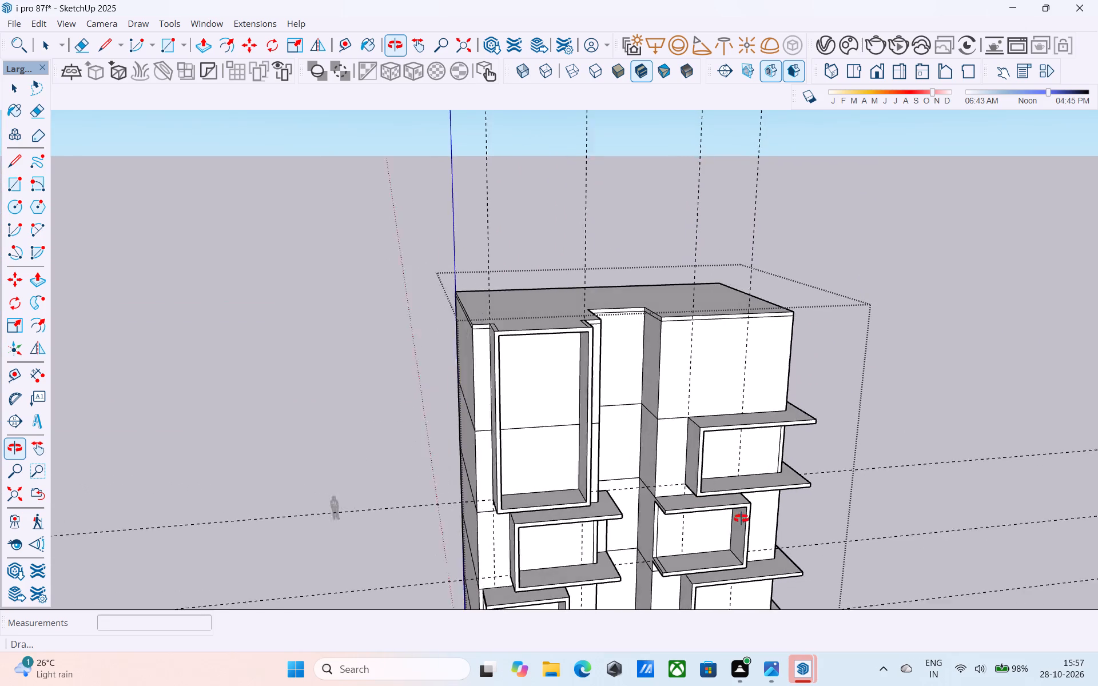
middle_click_drag(741, 519, 578, 463)
middle_click_drag(574, 455, 604, 451)
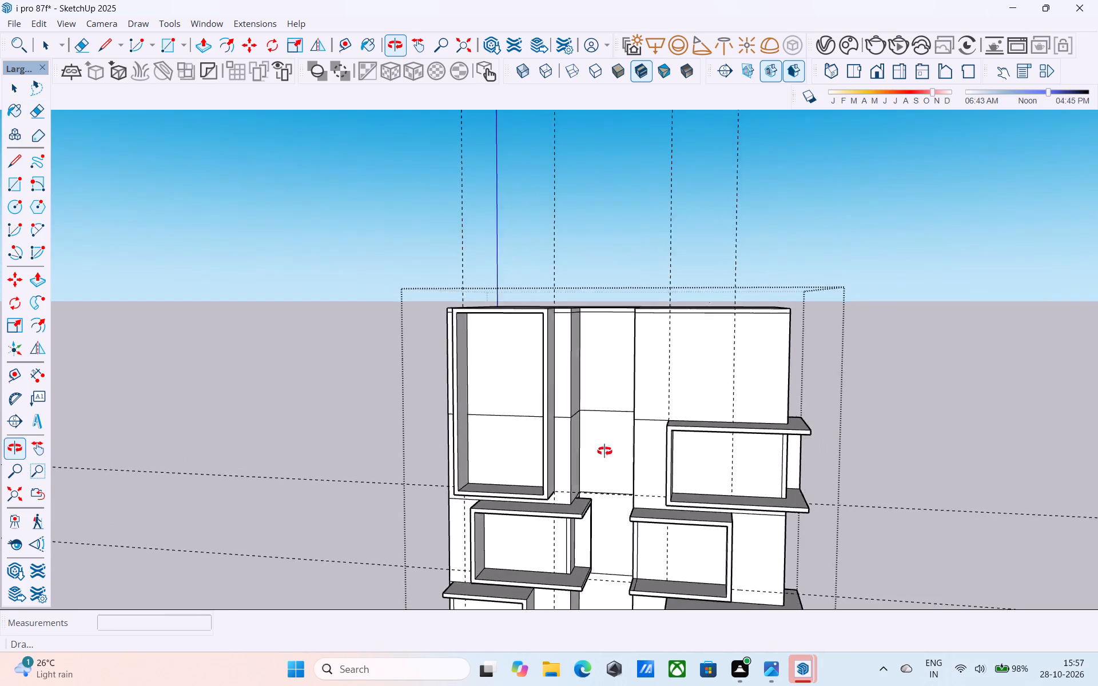
middle_click_drag(604, 451, 787, 466)
scroll(577, 427, "up", 1)
middle_click_drag(580, 424, 632, 411)
middle_click_drag(636, 409, 341, 417)
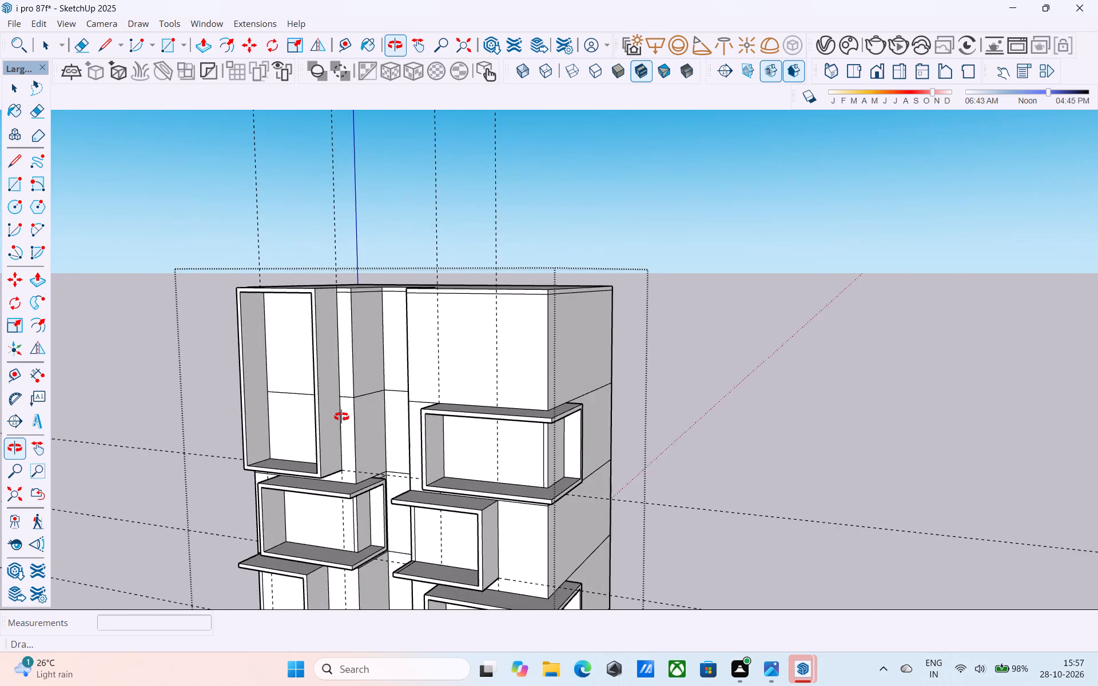
middle_click_drag(341, 417, 587, 421)
scroll(580, 413, "up", 6)
scroll(506, 405, "down", 2)
middle_click_drag(520, 405, 540, 398)
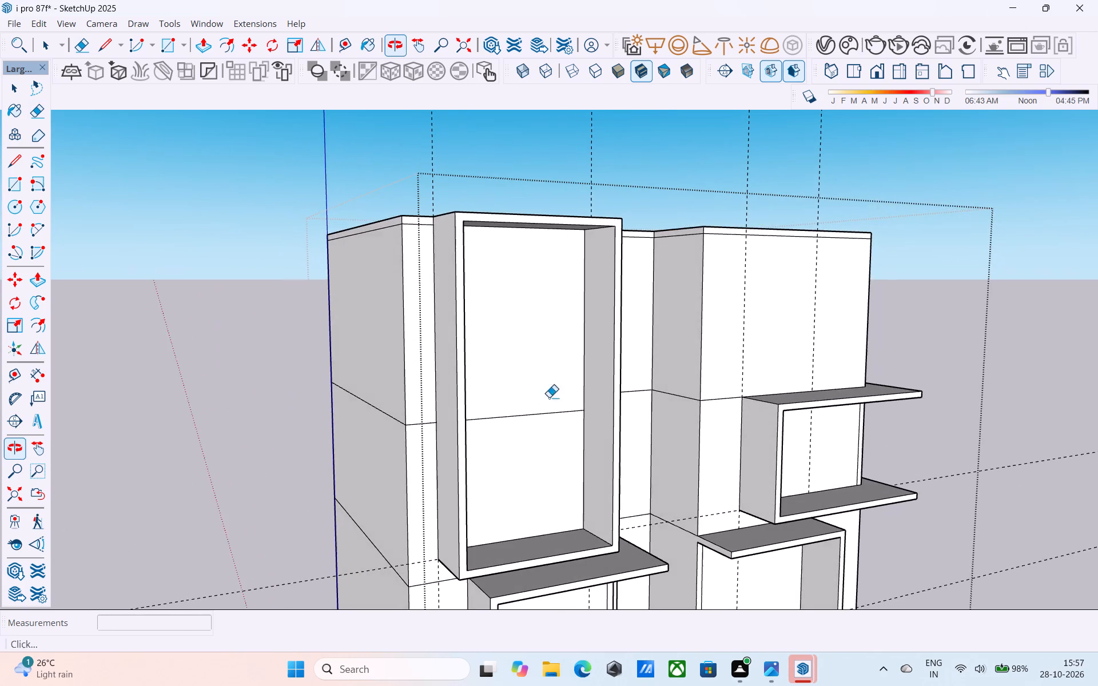
Push/Pull the inner side face of the tall frame's fin nearer the recess 2' into the window opening.
scroll(574, 393, "up", 5)
key("space")
left_click(607, 384)
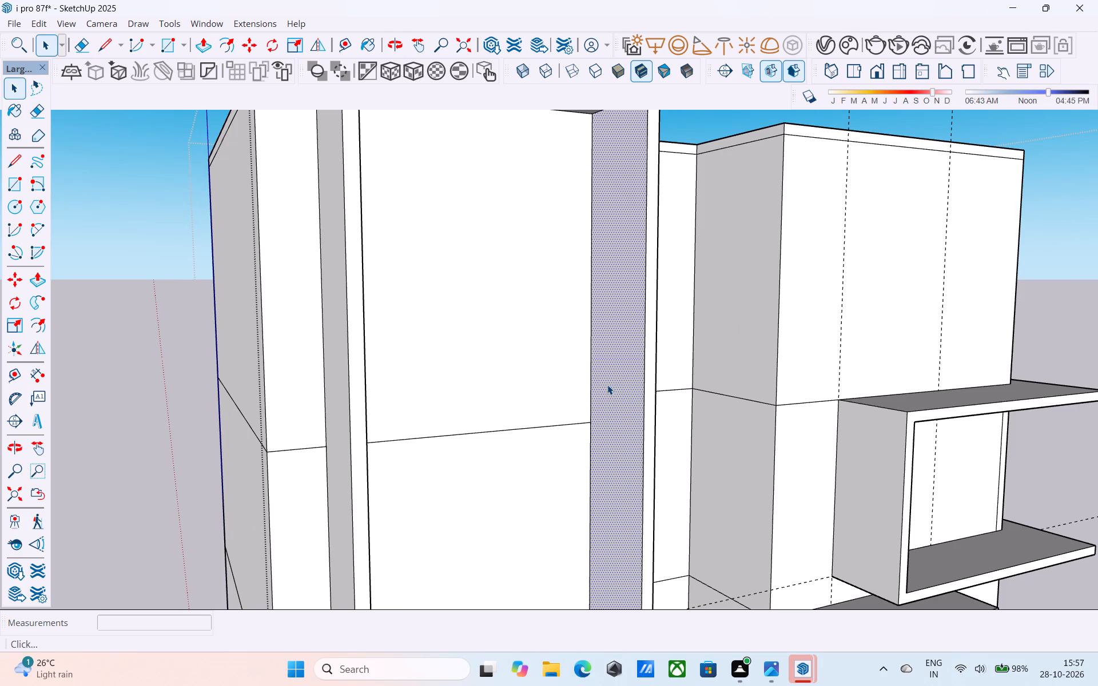
key("p")
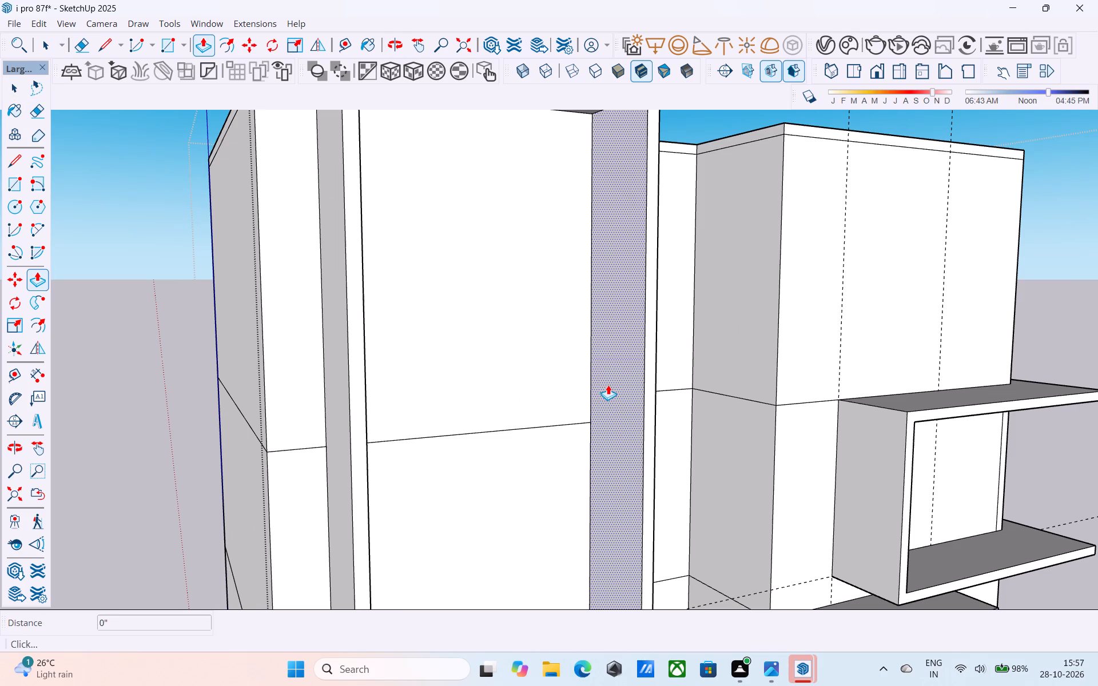
left_click(608, 388)
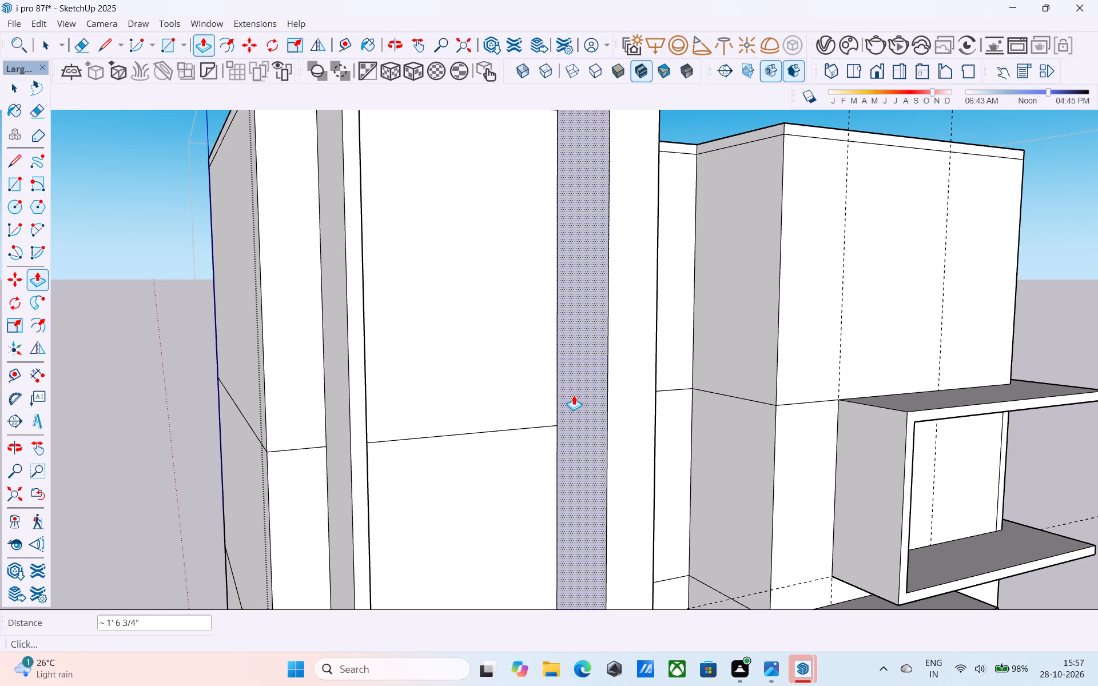
type("2'")
key("Return")
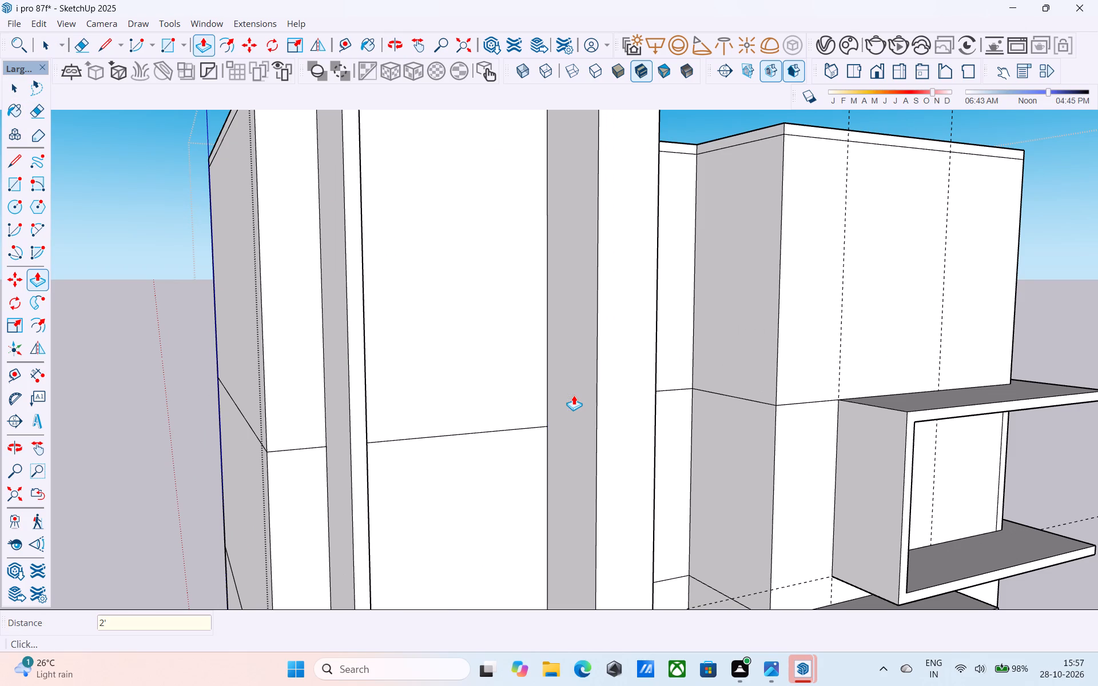
scroll(725, 425, "down", 5)
scroll(675, 409, "down", 4)
middle_click_drag(646, 402, 278, 409)
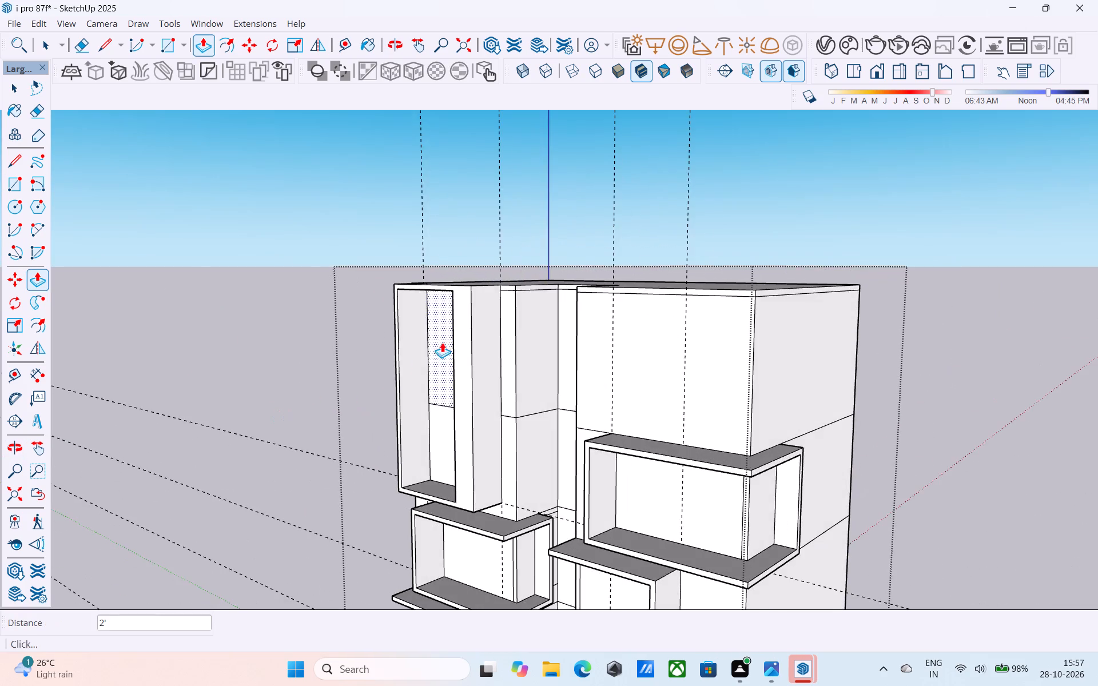
Push/Pull the outer side face of the tall window frame's fin nearer the recess inward 2', thinning the fin again.
scroll(443, 342, "up", 5)
left_click(500, 388)
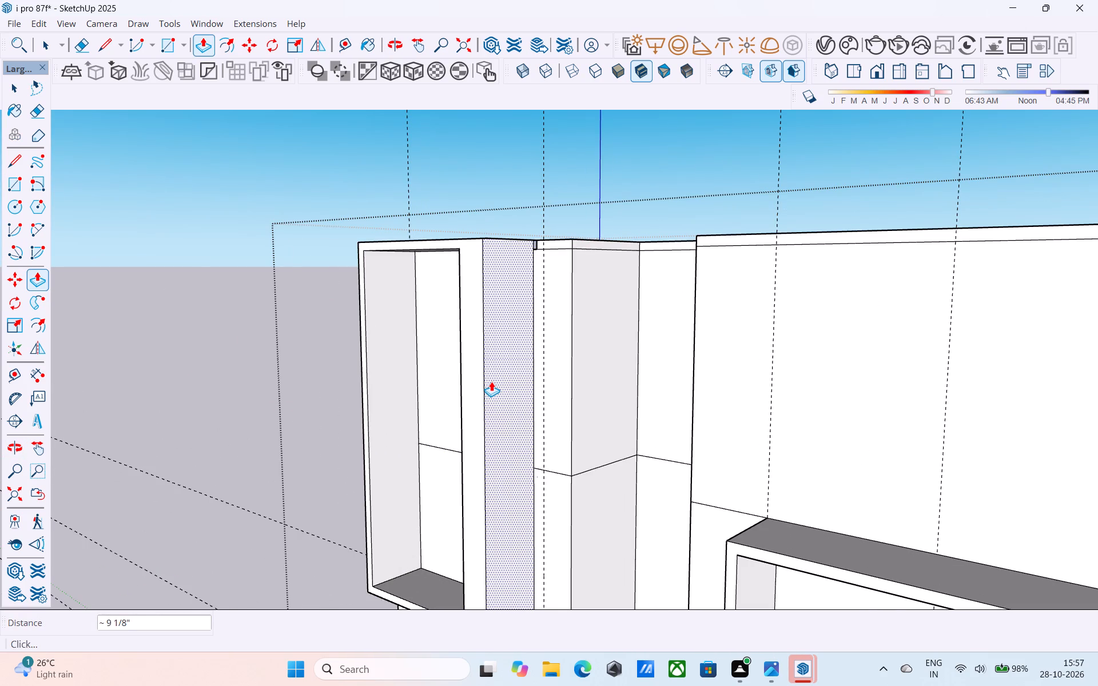
type("2'")
key("Return")
key("space")
Save the model.
scroll(466, 397, "down", 8)
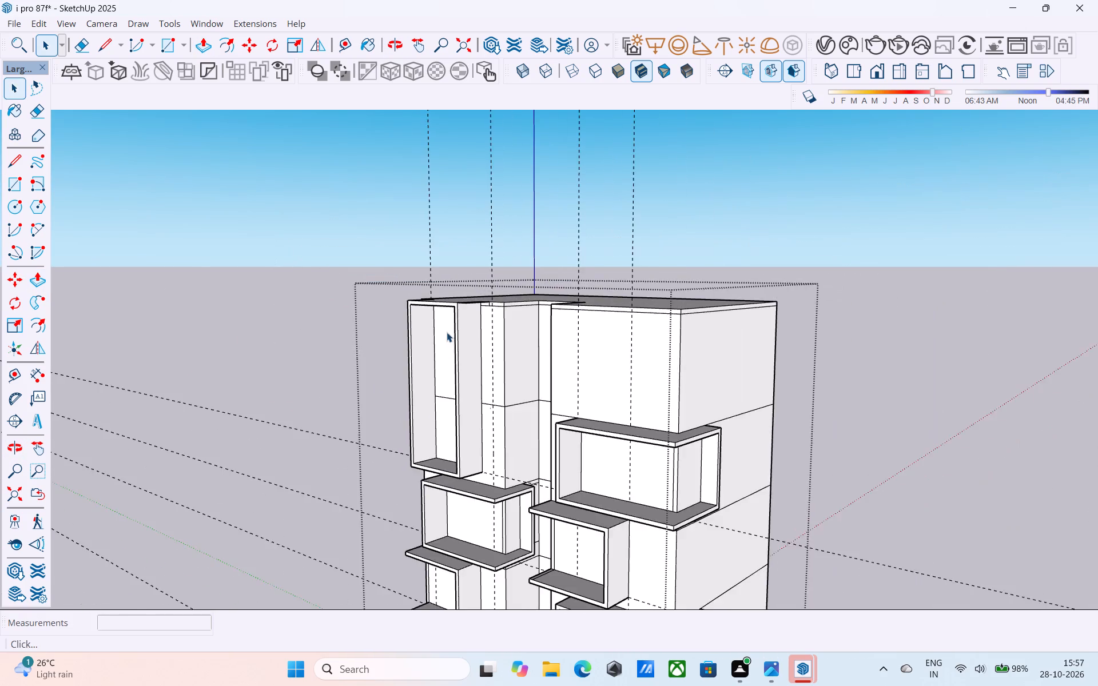
scroll(413, 390, "down", 3)
middle_click_drag(413, 394, 597, 392)
middle_click_drag(707, 409, 614, 420)
key("ctrl+s")
Examine the whole building's front facade from both sides, above and a distance, comparing the tall frame with the other window frames.
scroll(612, 418, "up", 3)
scroll(621, 410, "down", 3)
middle_click_drag(619, 410, 617, 398)
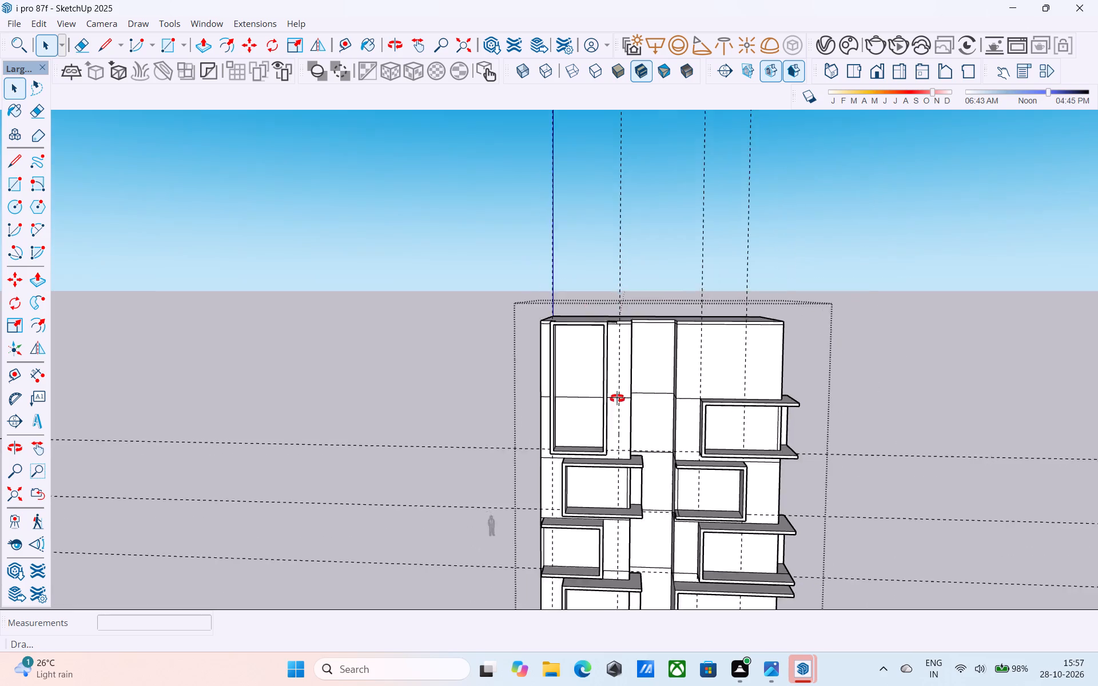
middle_click_drag(617, 398, 634, 354)
scroll(612, 361, "down", 5)
middle_click_drag(529, 379, 486, 440)
middle_click_drag(547, 390, 550, 395)
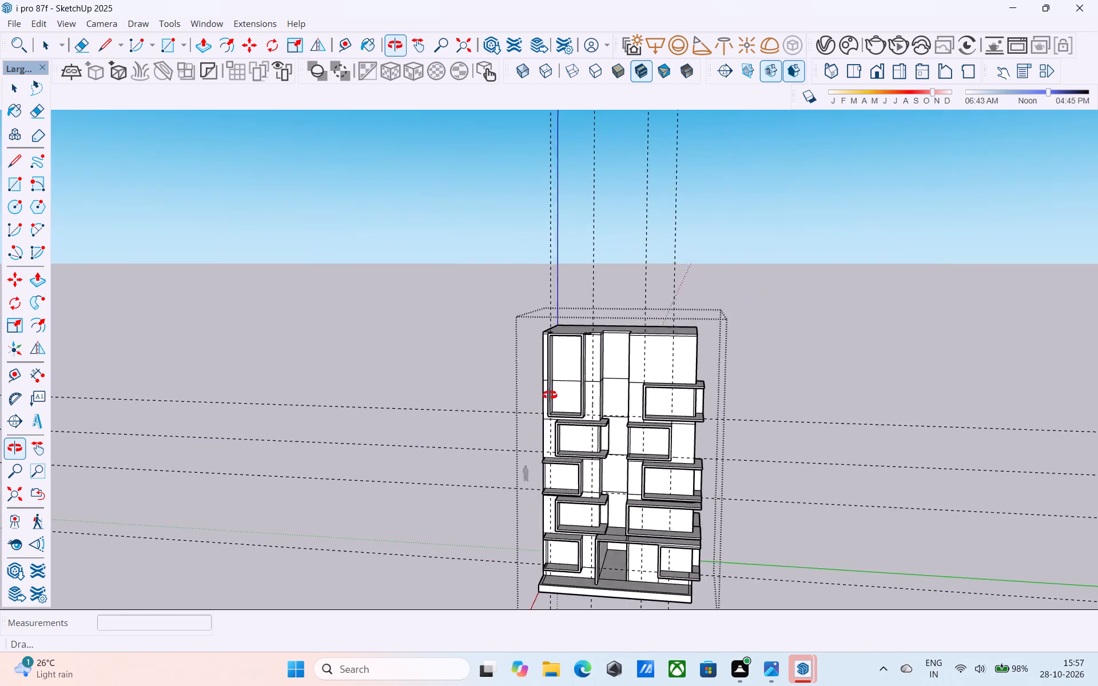
middle_click_drag(550, 395, 559, 381)
scroll(580, 352, "up", 6)
middle_click_drag(567, 382, 639, 381)
scroll(642, 380, "up", 2)
scroll(557, 376, "down", 6)
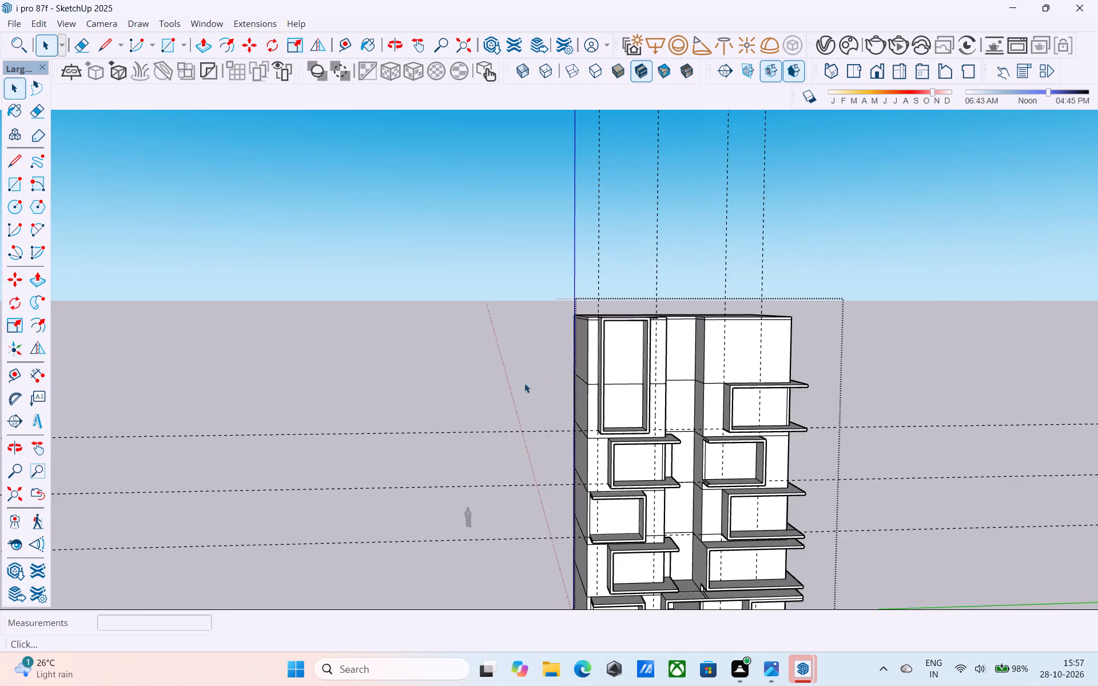
middle_click_drag(608, 394, 614, 368)
scroll(613, 370, "up", 4)
middle_click_drag(597, 396, 427, 410)
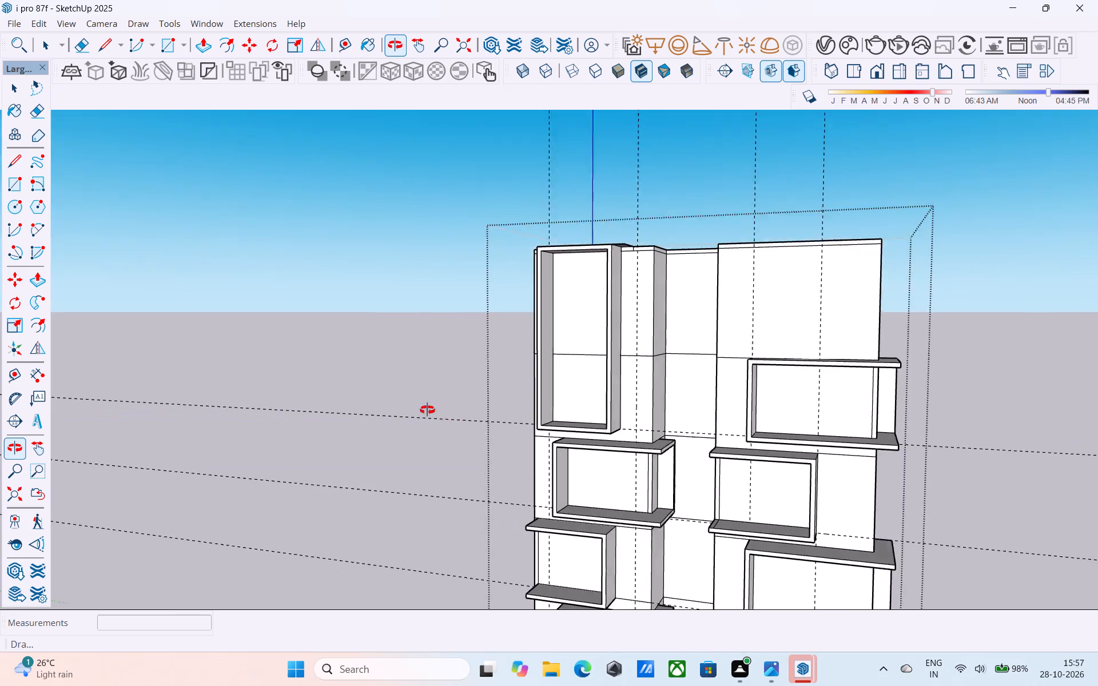
middle_click_drag(427, 410, 413, 407)
scroll(531, 310, "down", 5)
middle_click_drag(575, 461, 598, 437)
scroll(579, 385, "up", 5)
scroll(624, 342, "up", 5)
scroll(624, 341, "down", 10)
middle_click_drag(544, 372, 531, 416)
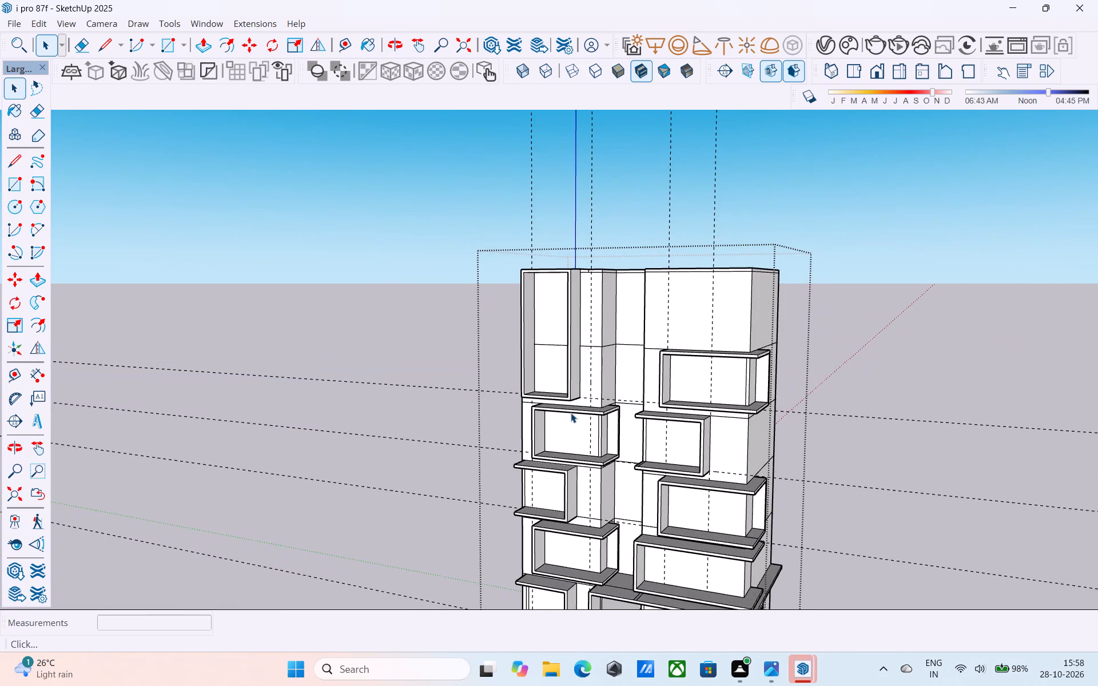
middle_click_drag(574, 412, 592, 426)
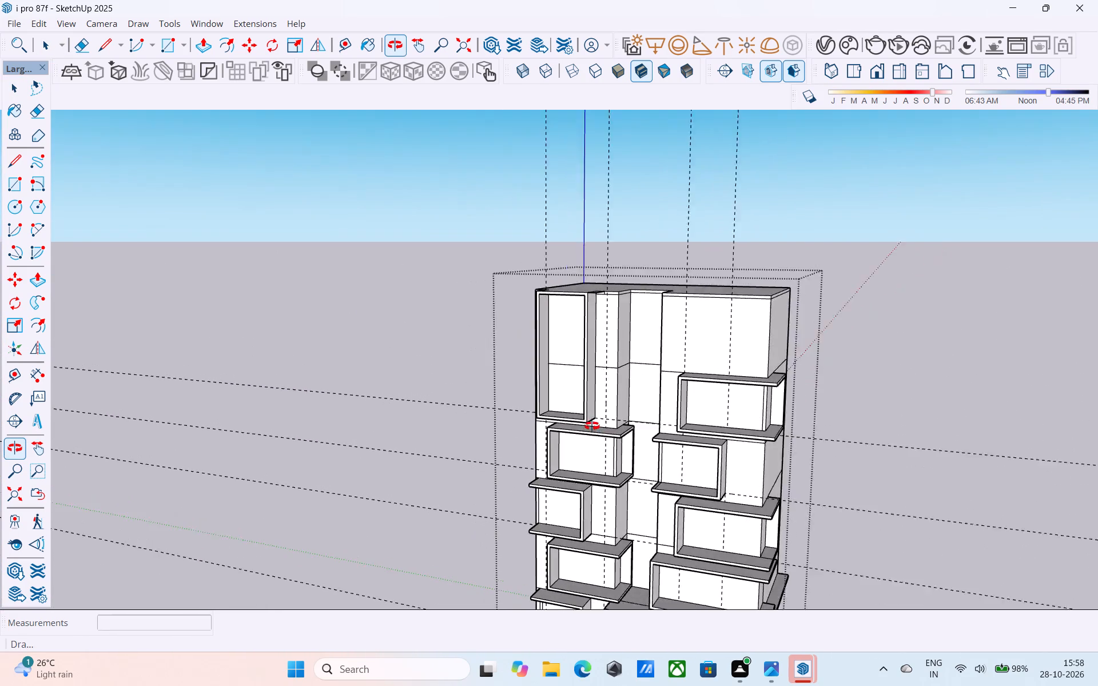
middle_click_drag(592, 426, 685, 444)
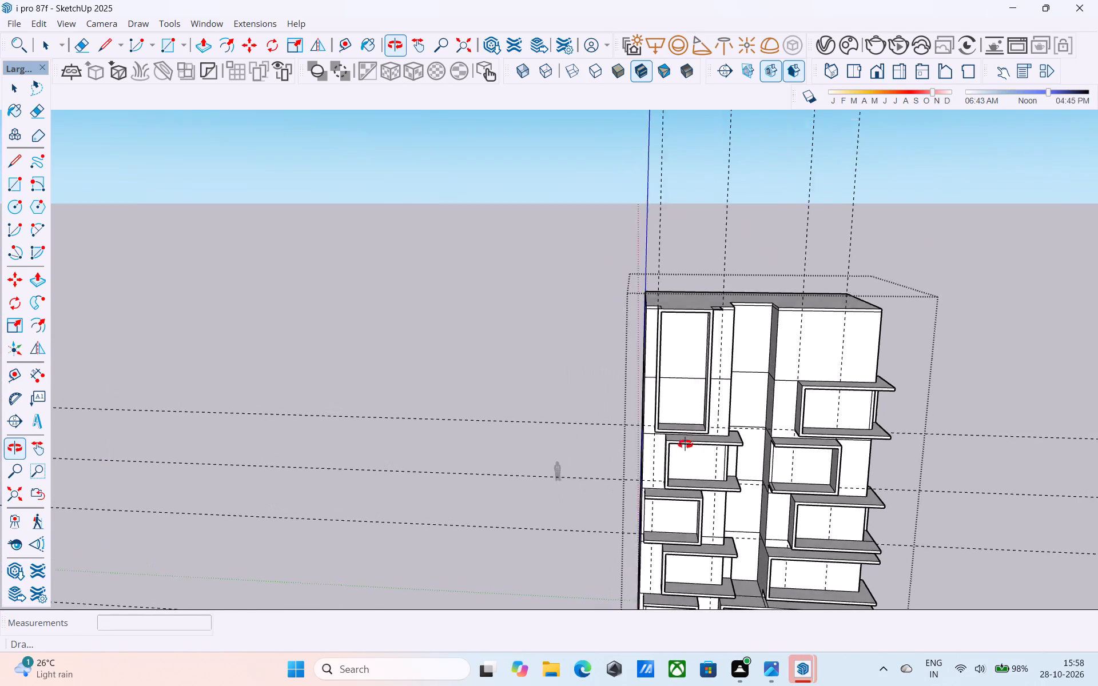
middle_click_drag(685, 444, 693, 450)
scroll(654, 334, "down", 5)
middle_click_drag(663, 402, 655, 365)
scroll(655, 365, "up", 7)
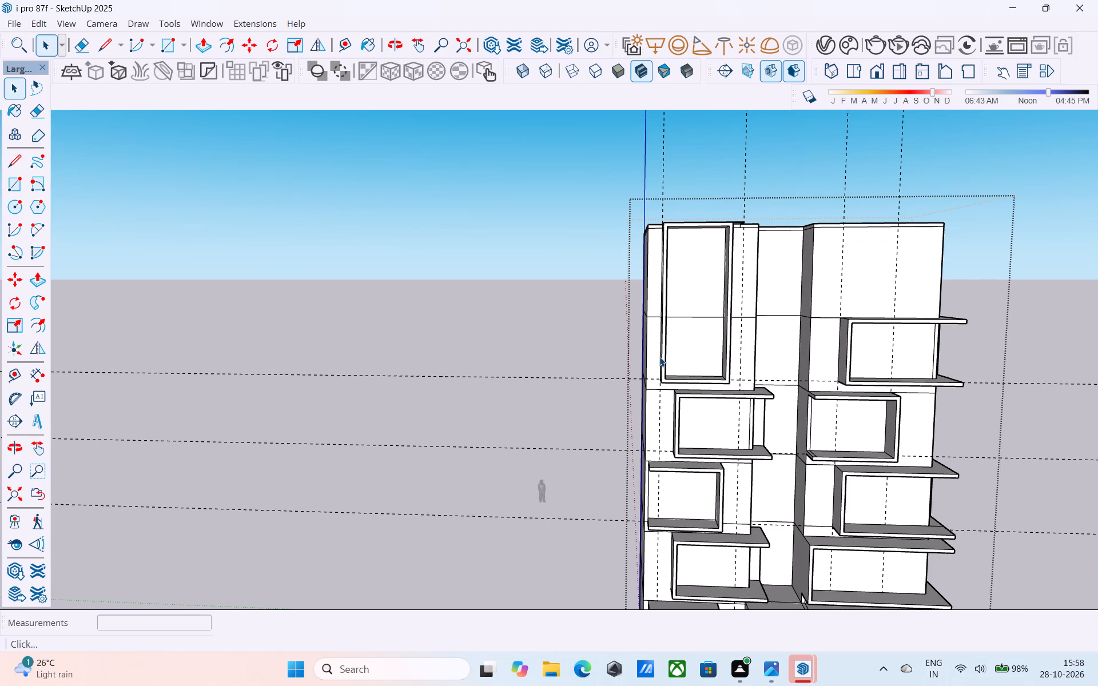
scroll(659, 357, "down", 3)
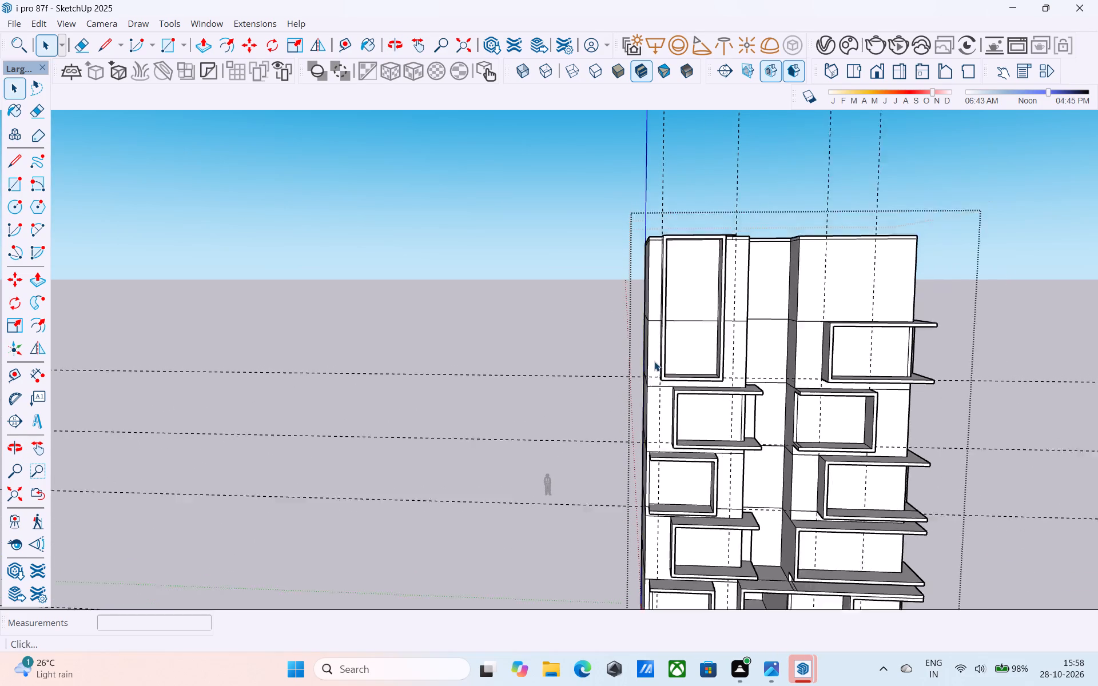
scroll(654, 361, "down", 4)
middle_click_drag(654, 361, 657, 369)
middle_click(657, 369)
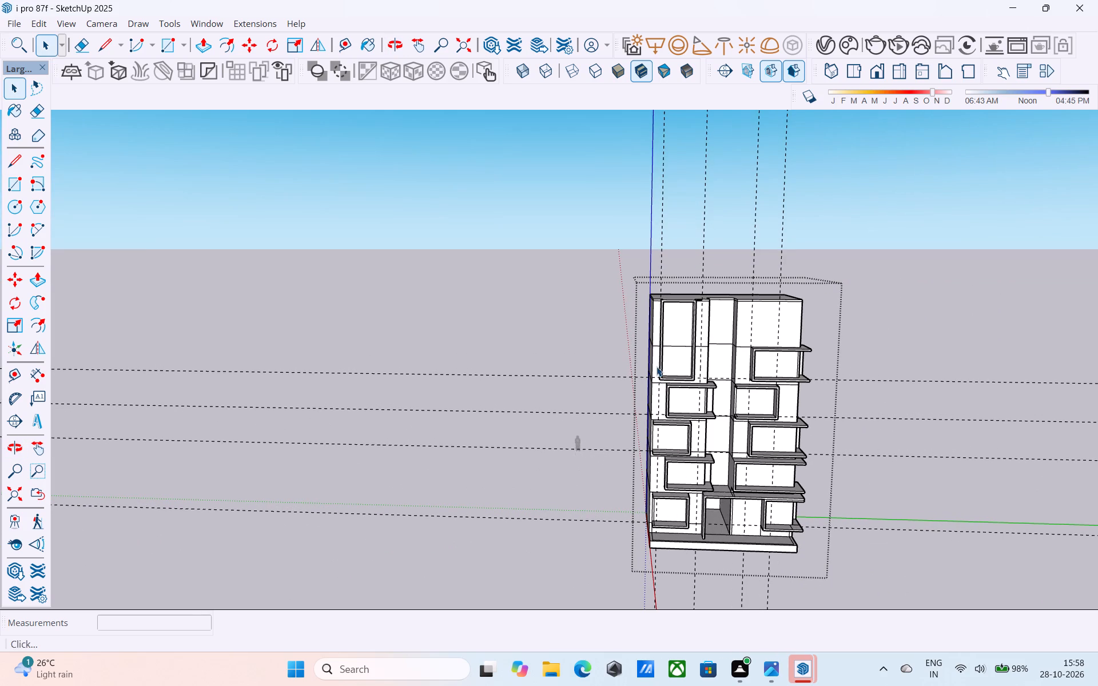
scroll(657, 366, "down", 1)
middle_click_drag(656, 366, 625, 313)
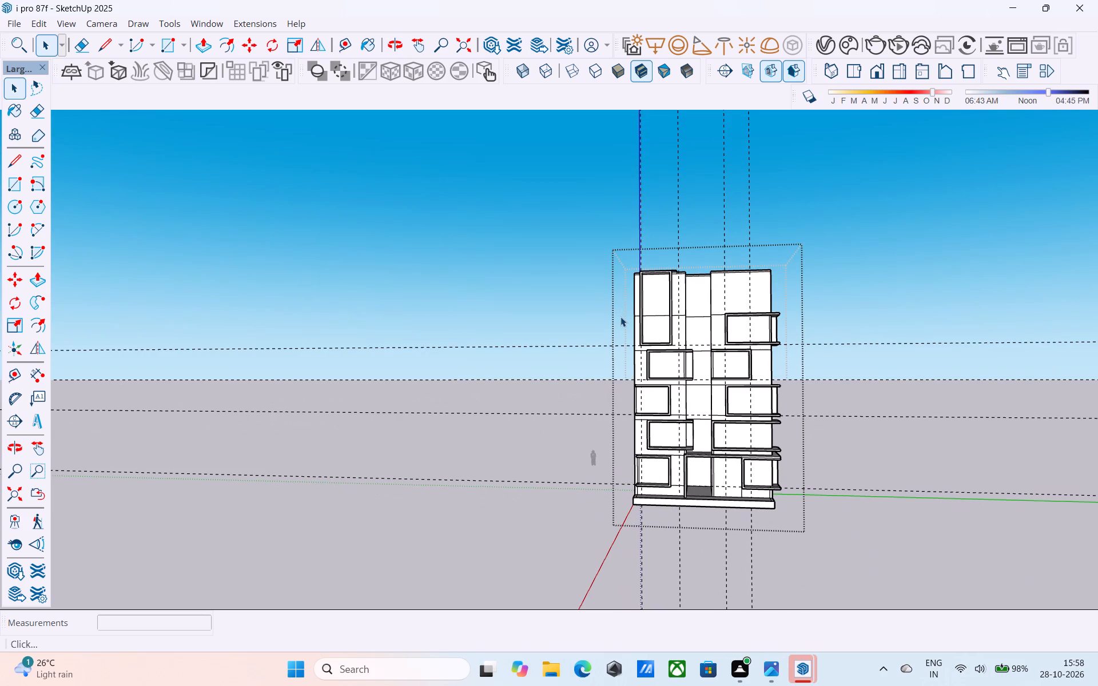
scroll(626, 318, "down", 5)
middle_click_drag(625, 320, 623, 364)
scroll(621, 358, "down", 5)
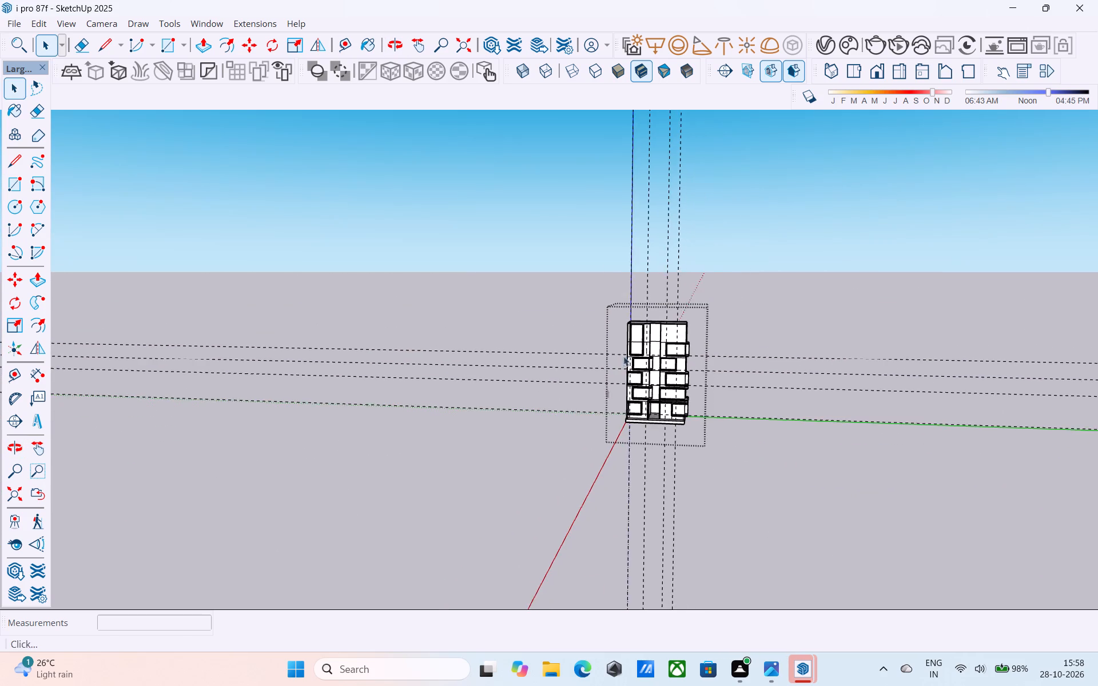
middle_click_drag(626, 354, 500, 346)
scroll(642, 341, "up", 7)
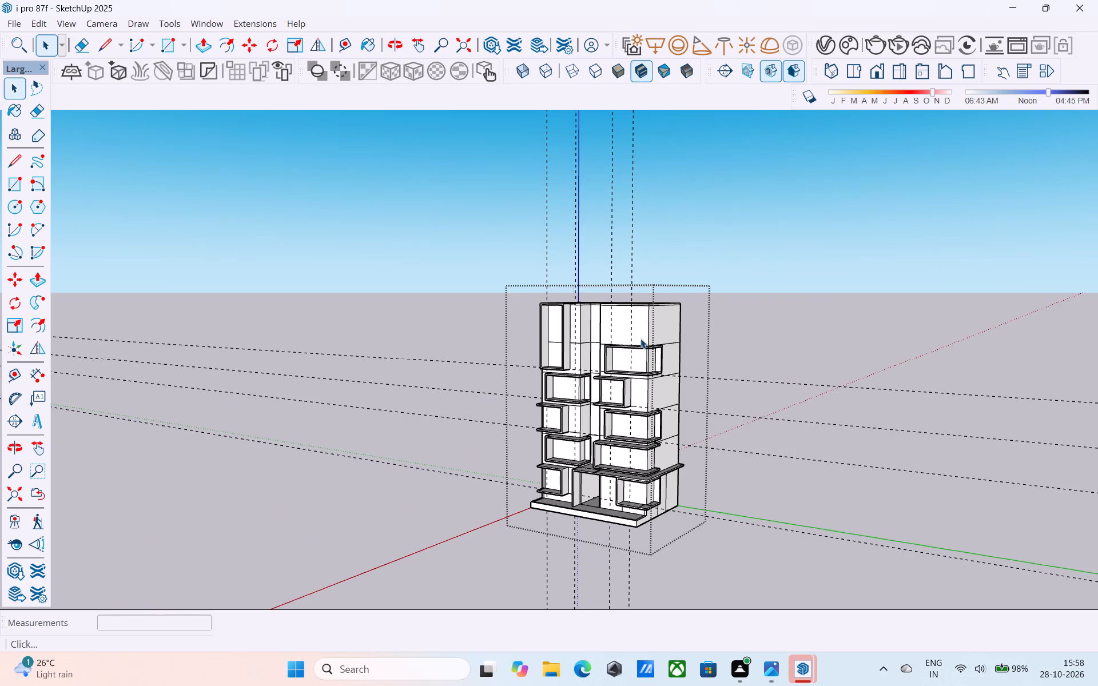
middle_click_drag(640, 338, 705, 335)
scroll(662, 344, "up", 5)
middle_click_drag(661, 351, 673, 350)
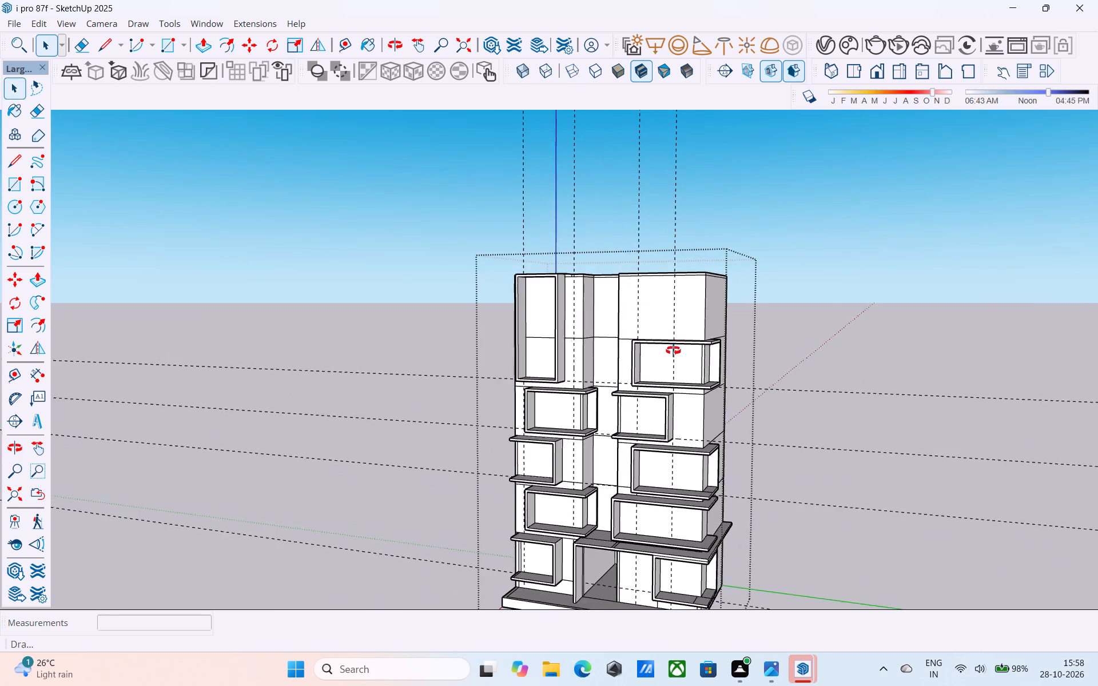
middle_click_drag(673, 350, 687, 355)
scroll(693, 348, "up", 1)
middle_click_drag(693, 348, 692, 398)
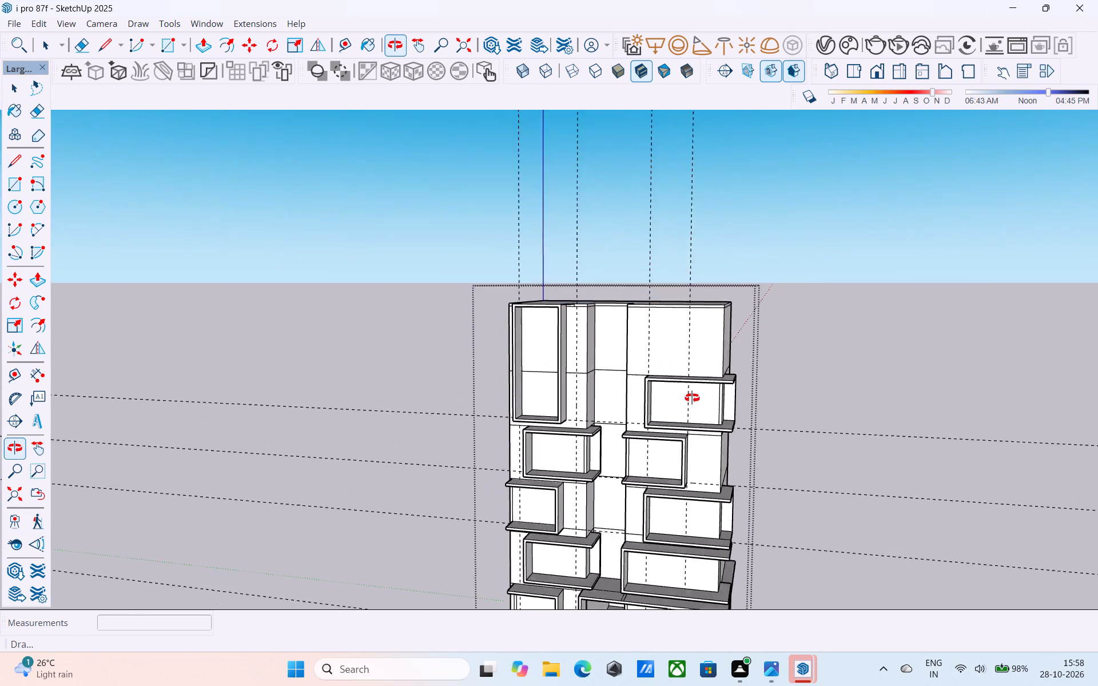
middle_click_drag(692, 398, 698, 404)
Place a horizontal guide 1.5' above the top storey's floor line on the wall bay across the recess from the tall frame.
scroll(696, 407, "up", 8)
middle_click(693, 422, "shift")
scroll(714, 395, "down", 3)
middle_click_drag(714, 395, 702, 401, "shift")
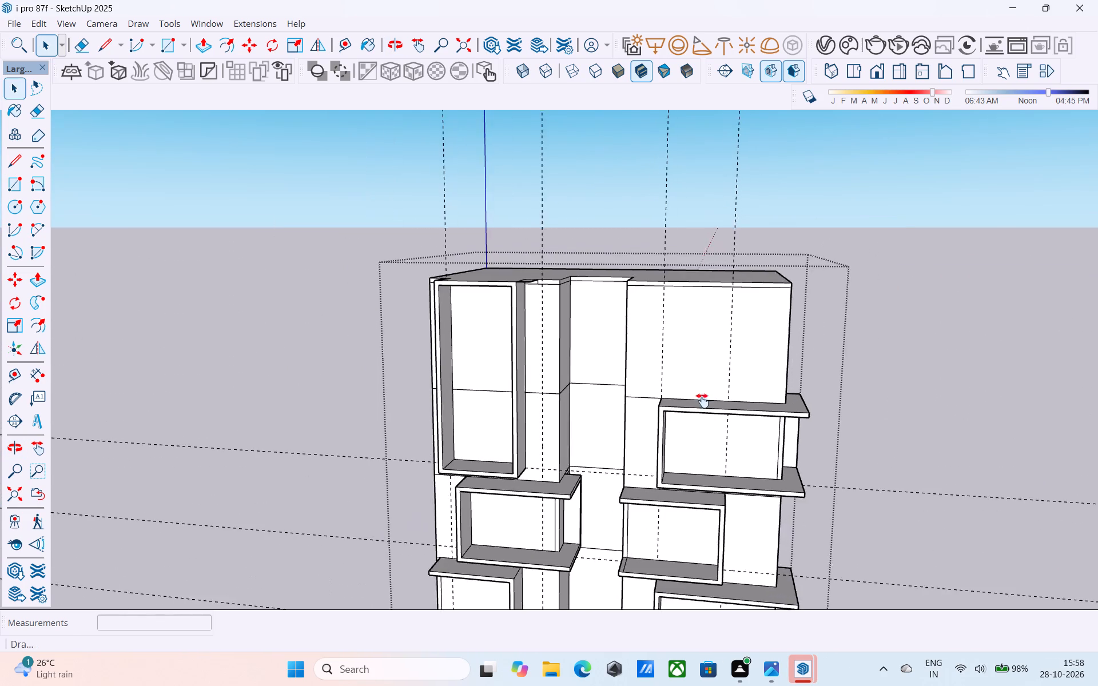
middle_click_drag(702, 401, 689, 448, "shift")
key("t")
scroll(701, 444, "up", 4)
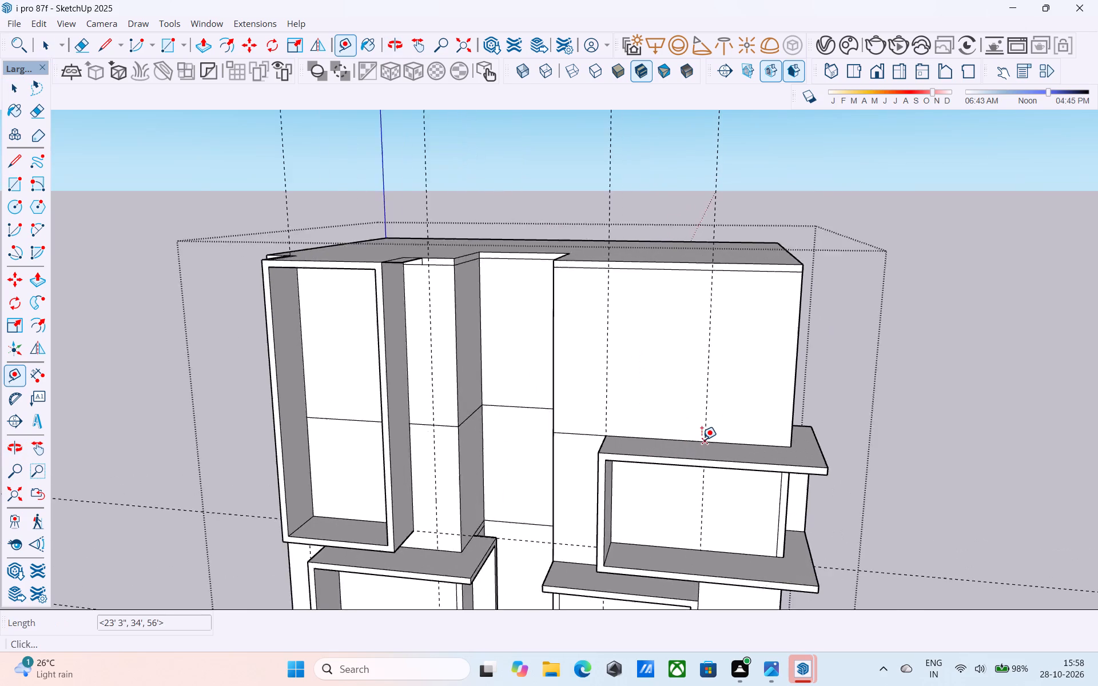
scroll(702, 440, "up", 2)
left_click(702, 440)
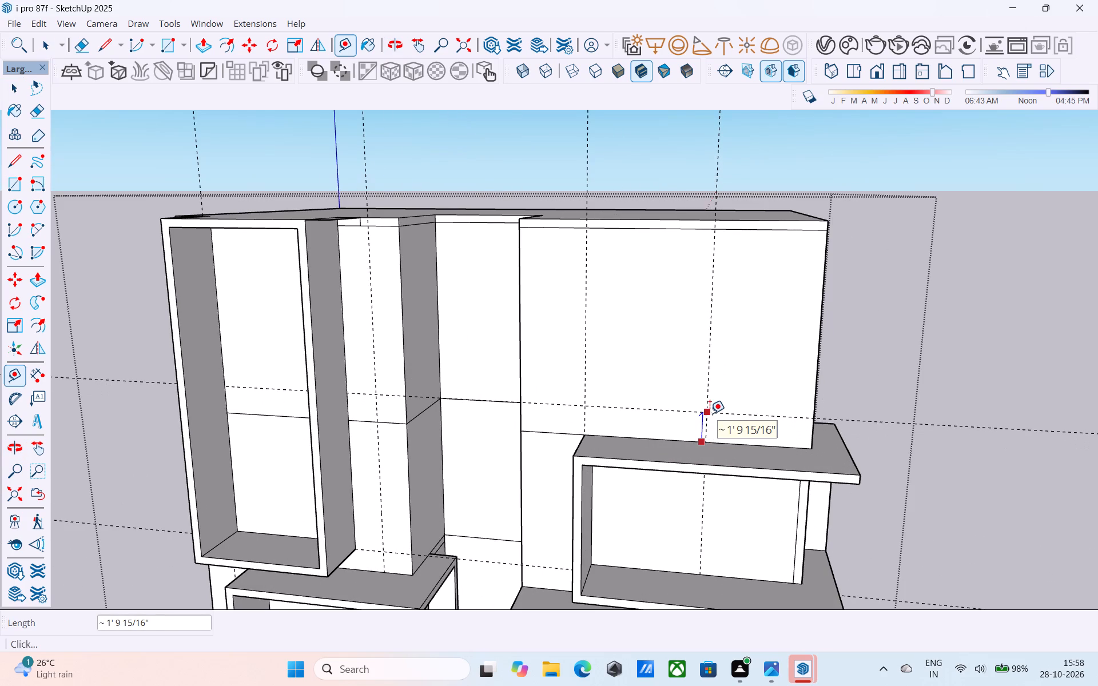
type("1.5'")
key("Return")
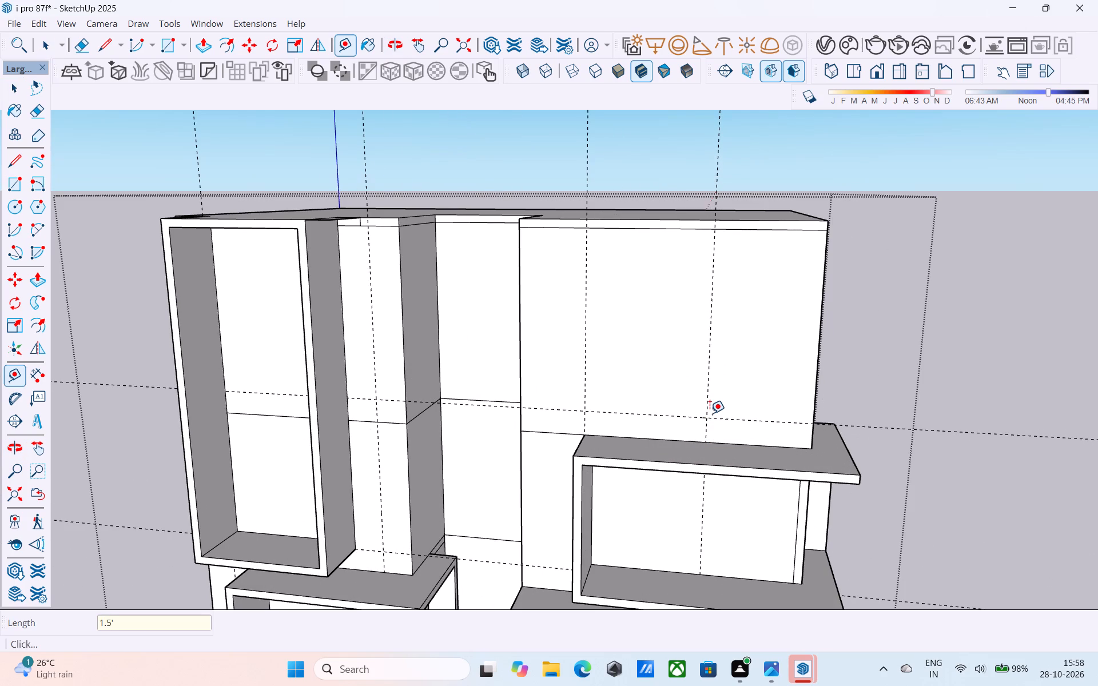
key("space")
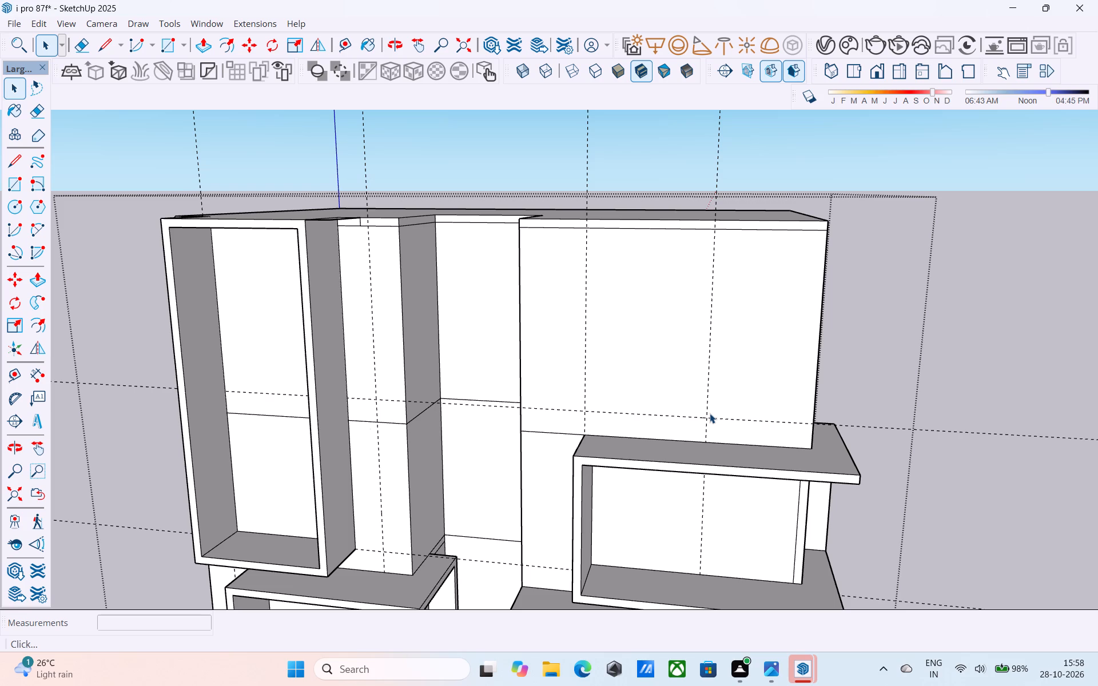
Draw a rectangle on that top-storey wall from the new guide's crossing with the farther vertical guide to the slab-underside corner beside the recess.
key("r")
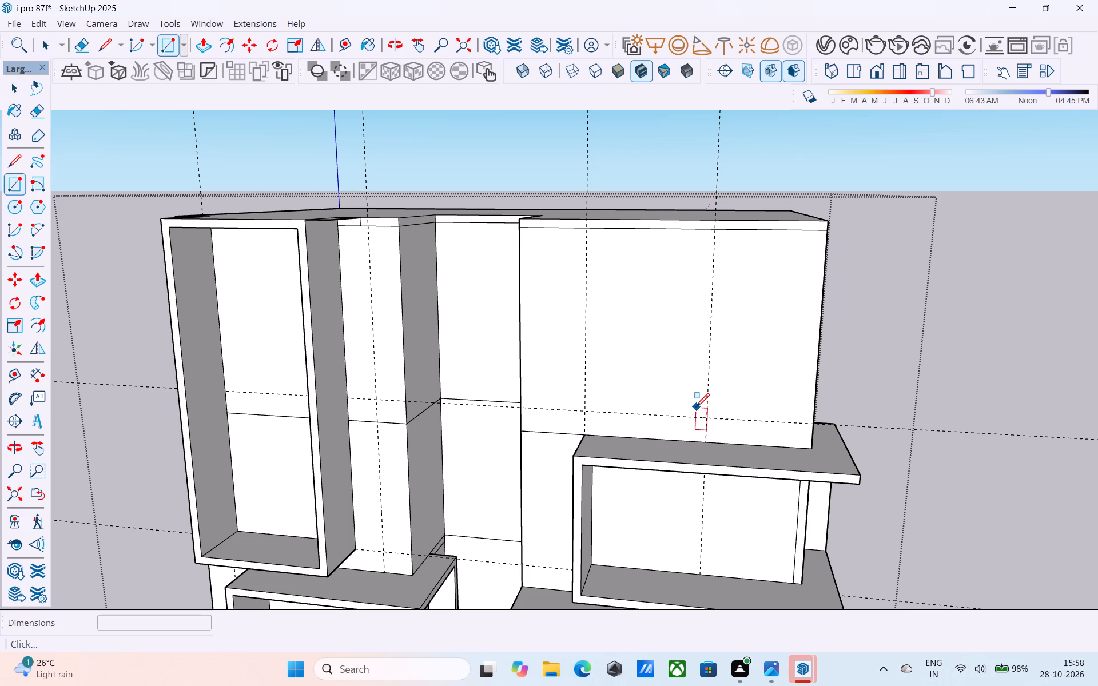
scroll(696, 408, "down", 5)
left_click(701, 413)
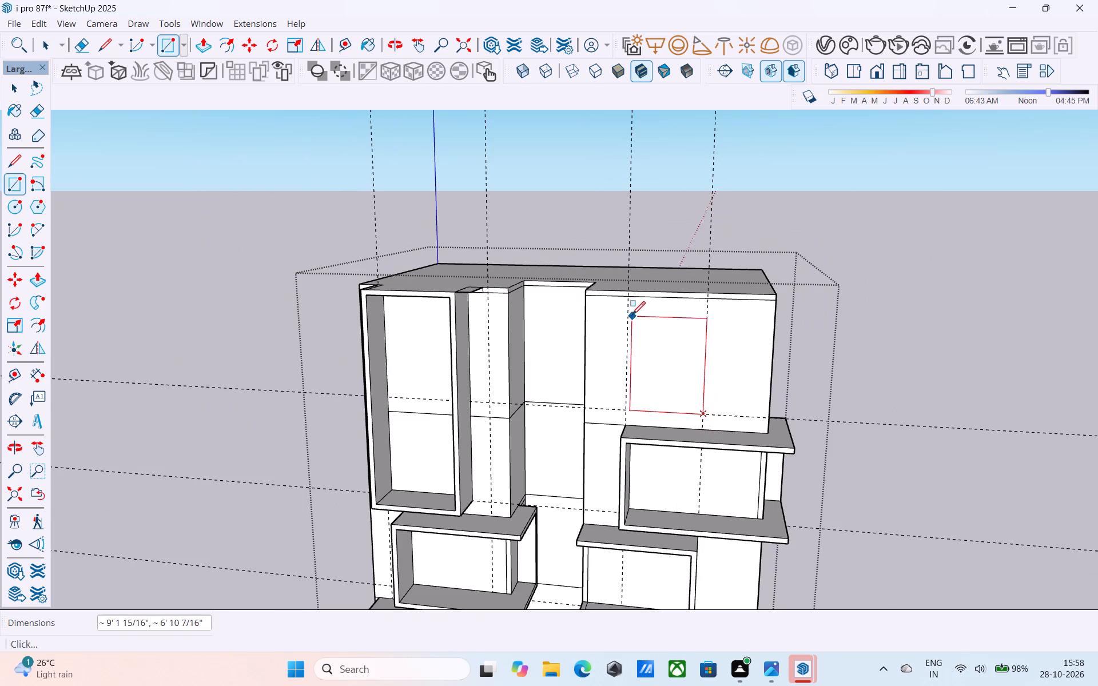
middle_click_drag(598, 299, 784, 314)
scroll(695, 309, "up", 12)
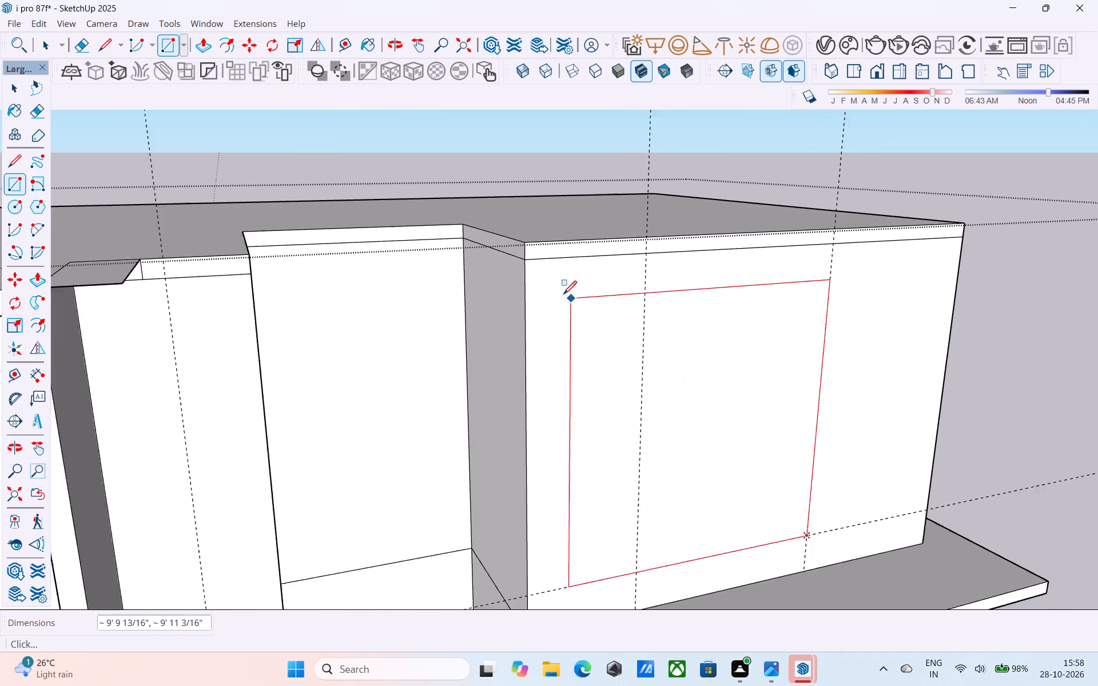
left_click(523, 253)
scroll(523, 253, "down", 4)
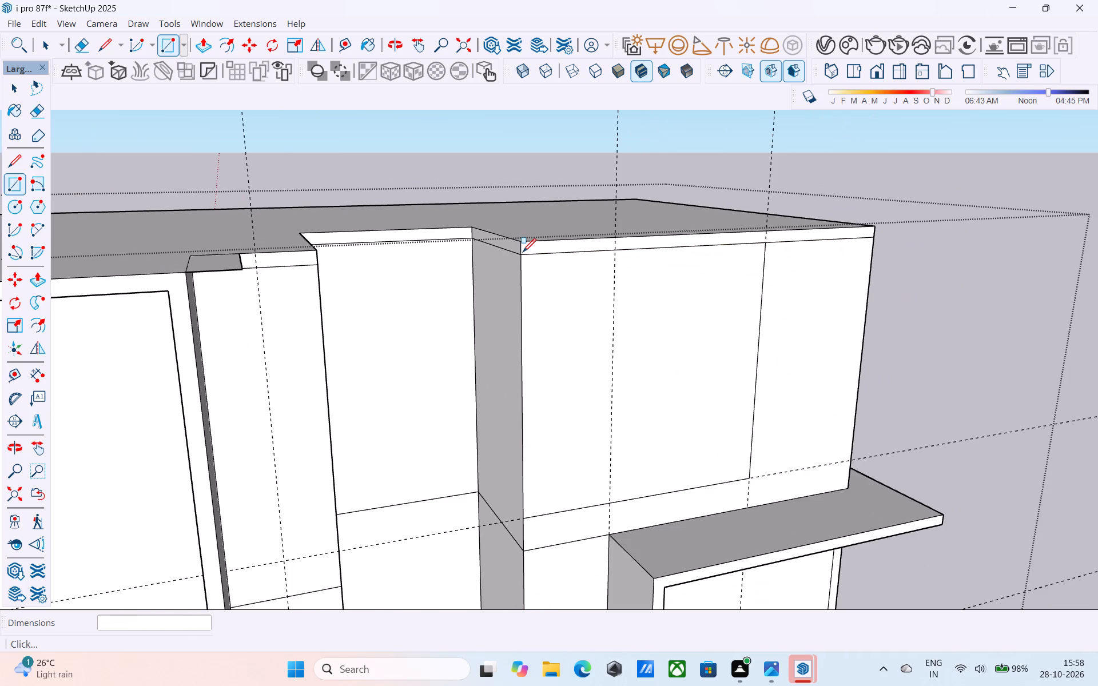
middle_click_drag(523, 253, 501, 237)
key("space")
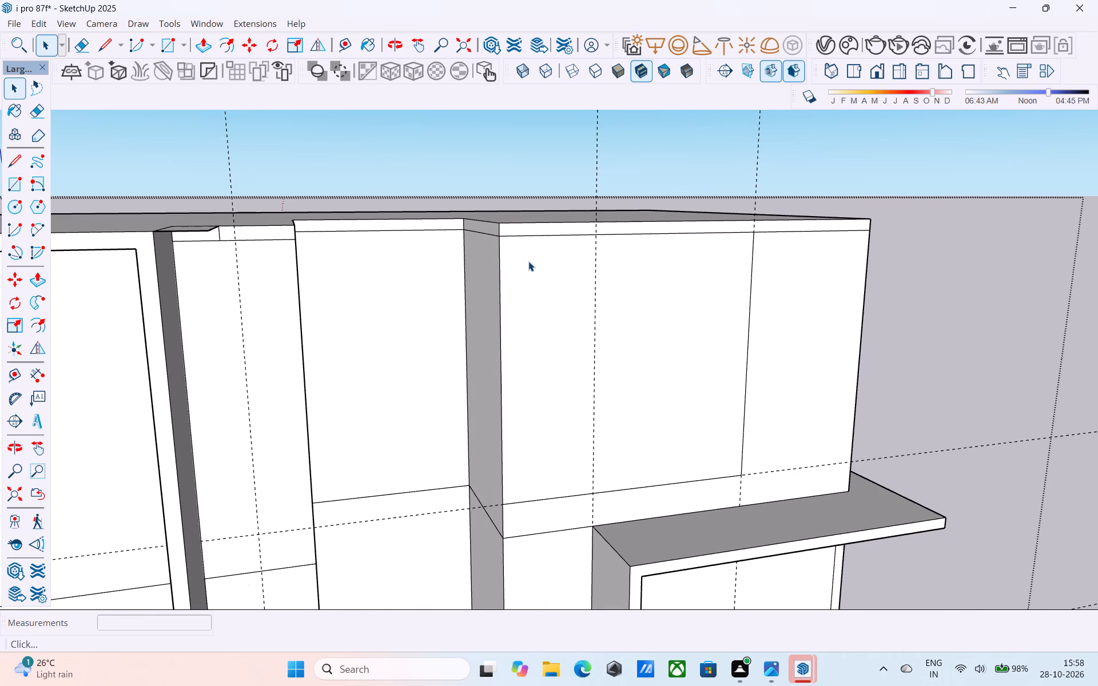
Offset the new wall rectangle's outline 6" inward to form a window frame border.
scroll(528, 261, "down", 4)
middle_click_drag(528, 261, 522, 223)
scroll(548, 296, "down", 2)
middle_click_drag(544, 296, 510, 297)
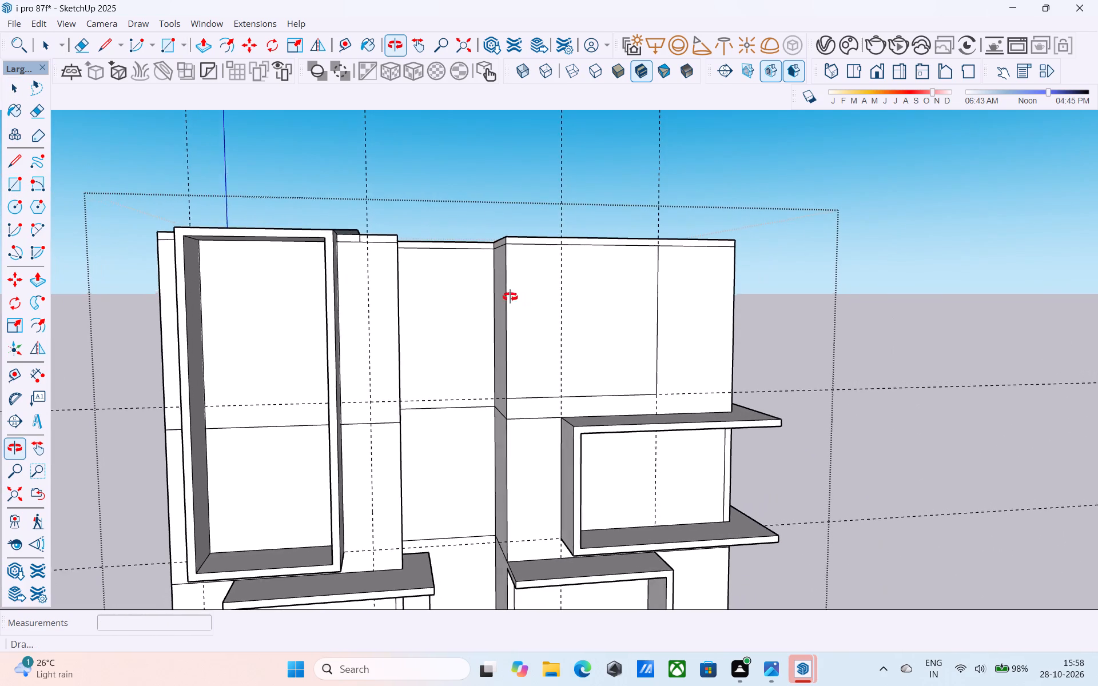
middle_click_drag(510, 297, 508, 296)
middle_click_drag(542, 312, 504, 319)
scroll(504, 319, "down", 2)
middle_click_drag(521, 320, 503, 319)
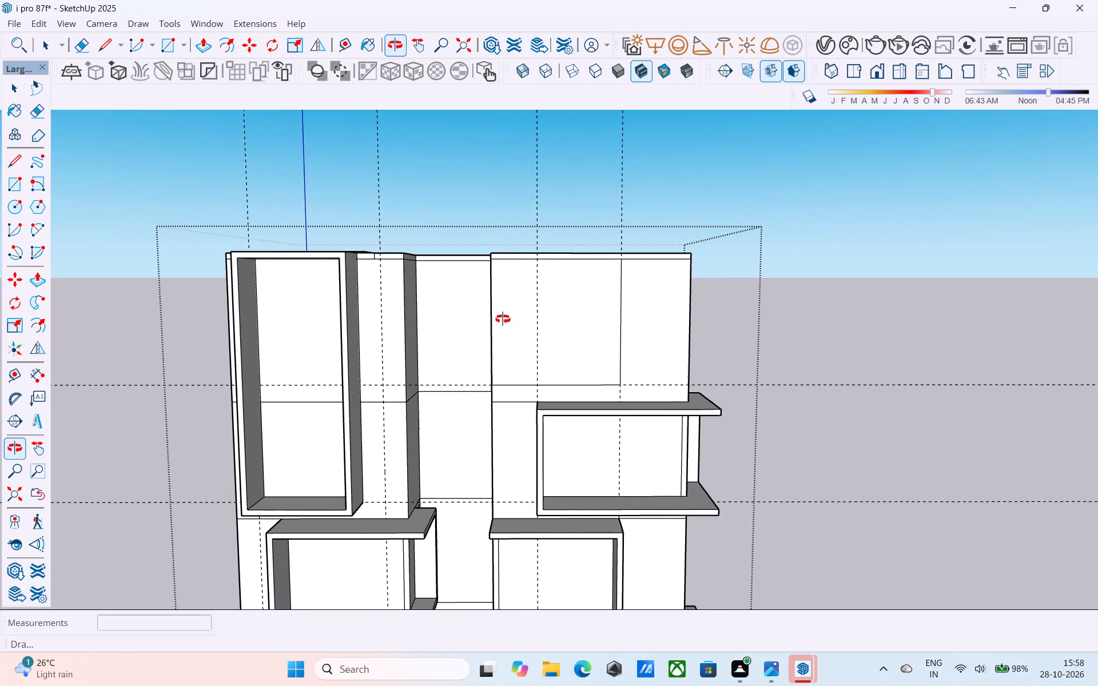
middle_click_drag(503, 319, 527, 331)
scroll(540, 339, "up", 5)
left_click(564, 335)
scroll(564, 335, "up", 2)
key("f")
left_click(564, 335)
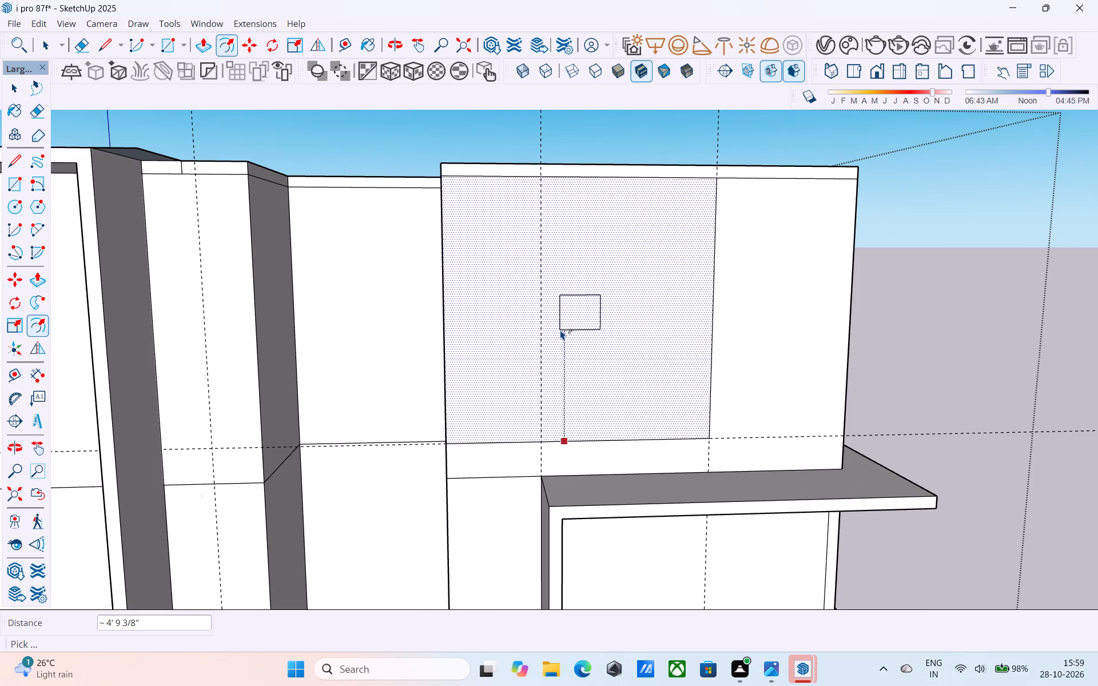
key("6")
key("shift+quotedbl")
key("Return")
key("space")
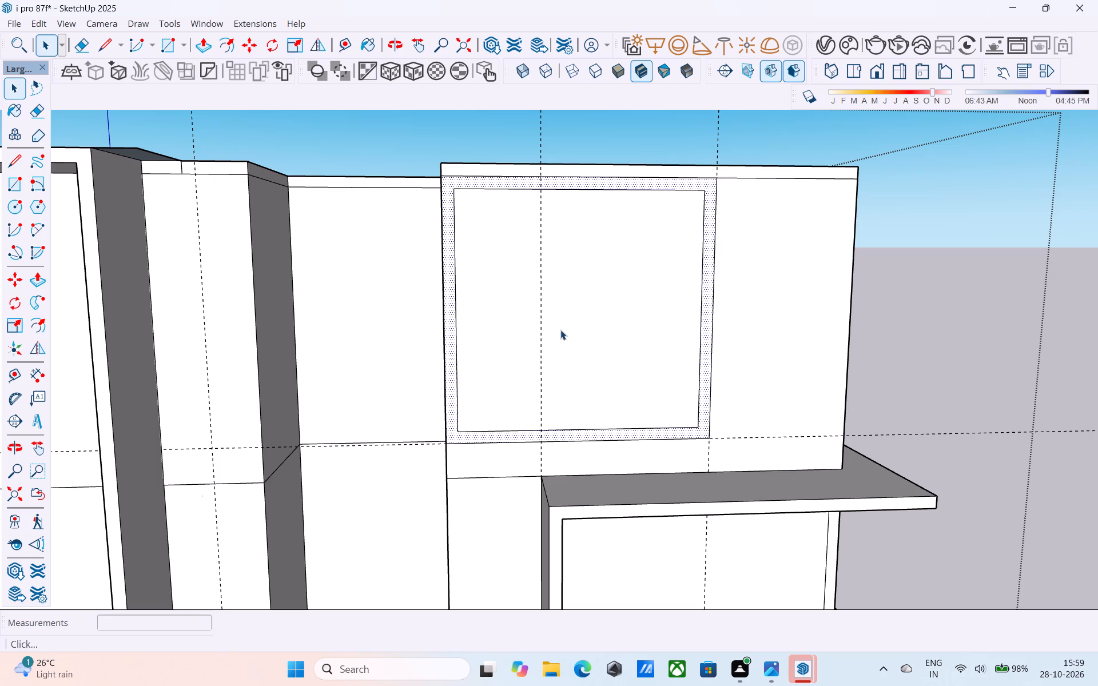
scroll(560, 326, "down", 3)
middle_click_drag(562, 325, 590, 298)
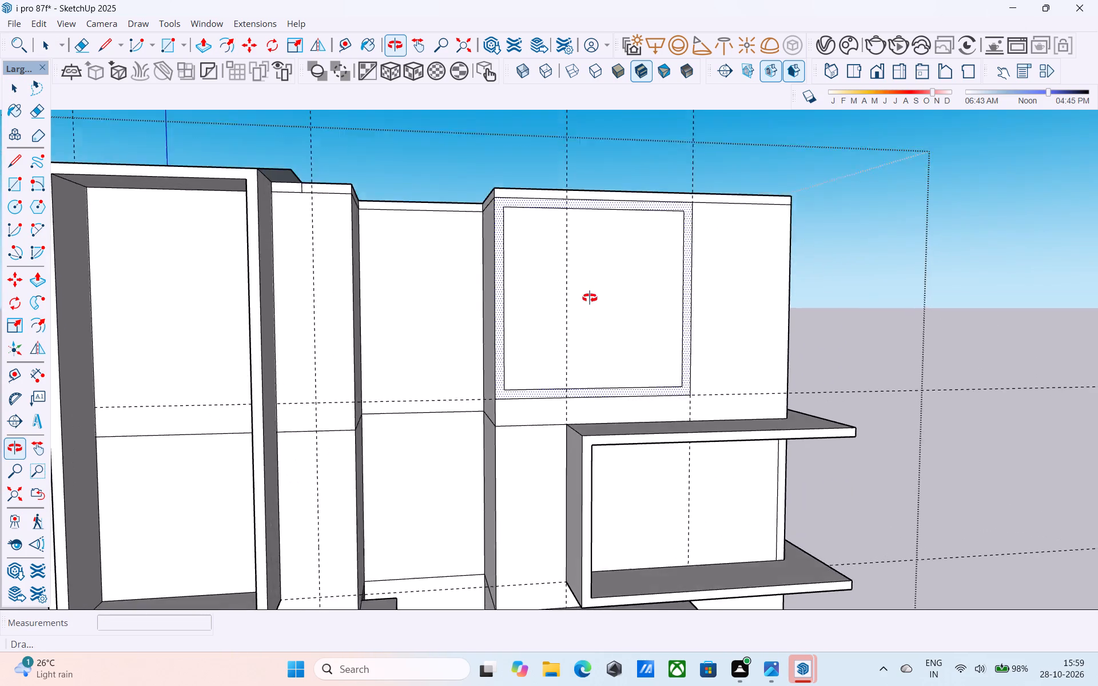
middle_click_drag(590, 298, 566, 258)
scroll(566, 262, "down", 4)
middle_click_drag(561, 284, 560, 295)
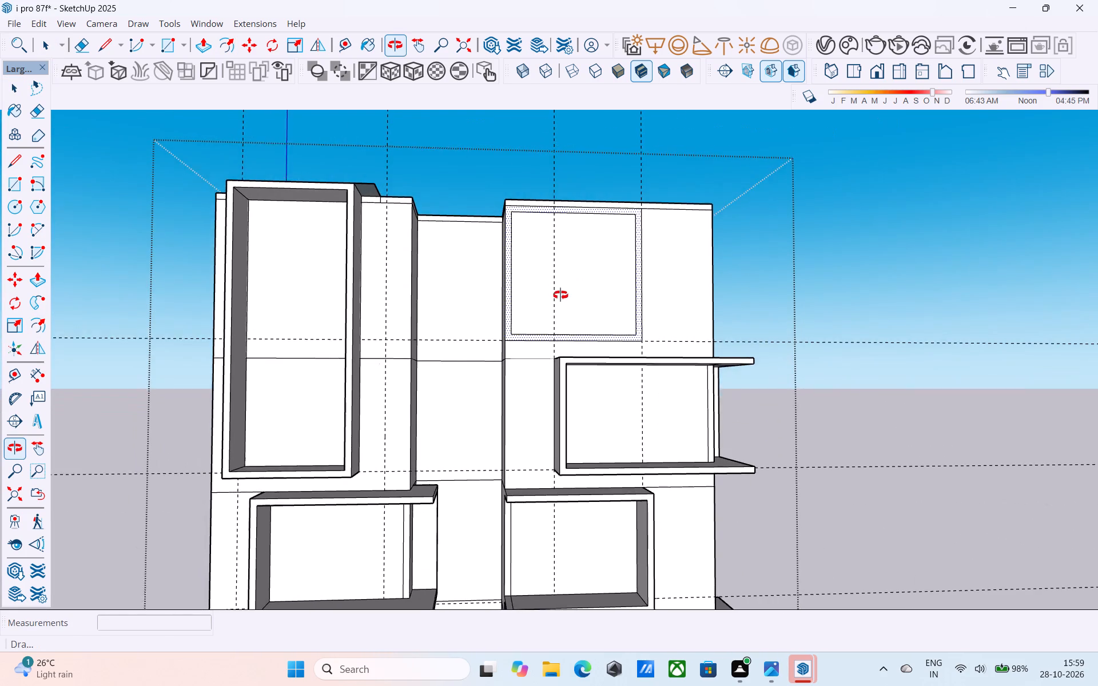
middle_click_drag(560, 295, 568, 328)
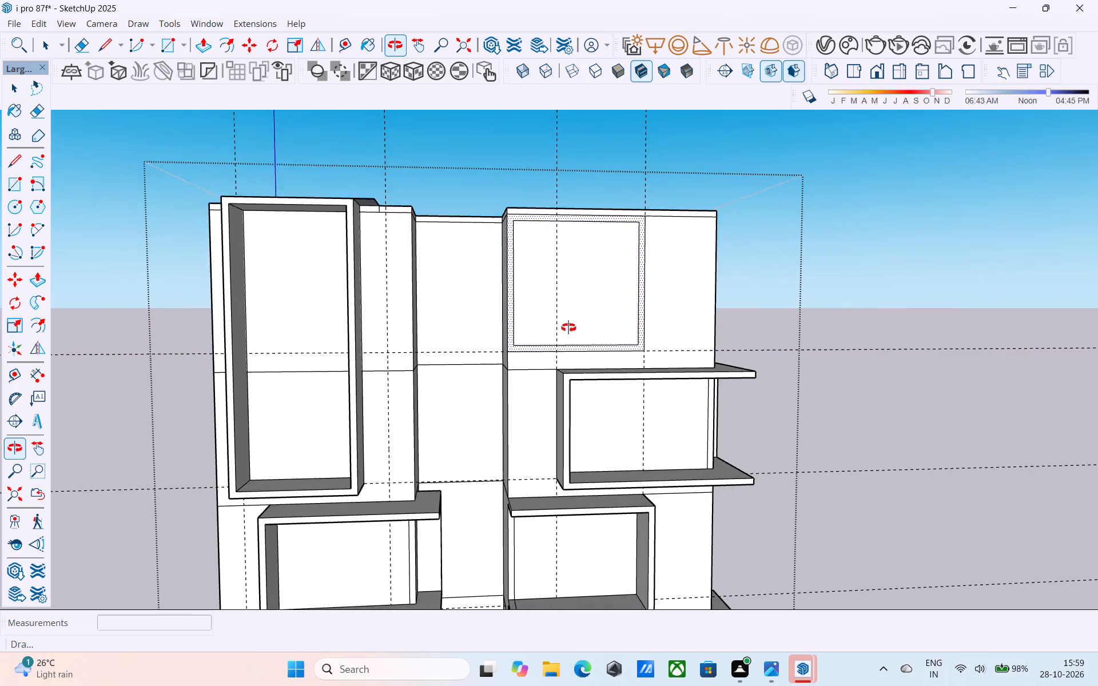
Push/Pull the new top-storey window frame border outward 4', aligned with the projecting frame on the storey below.
middle_click_drag(568, 328, 567, 353)
scroll(566, 354, "up", 6)
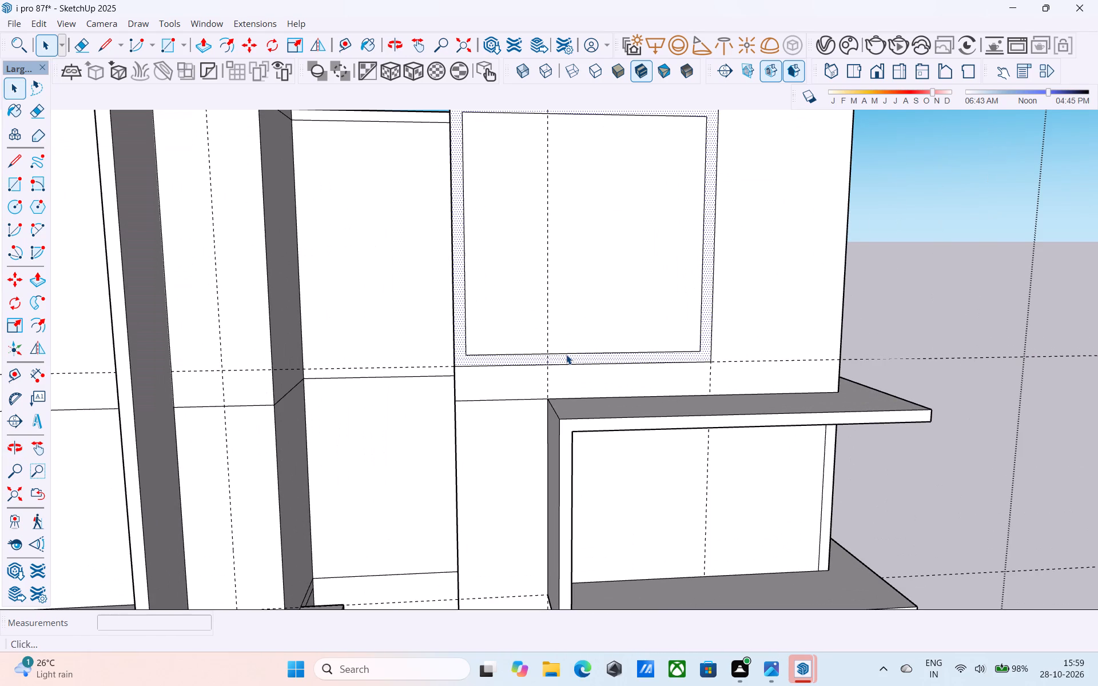
key("p")
left_click(567, 354)
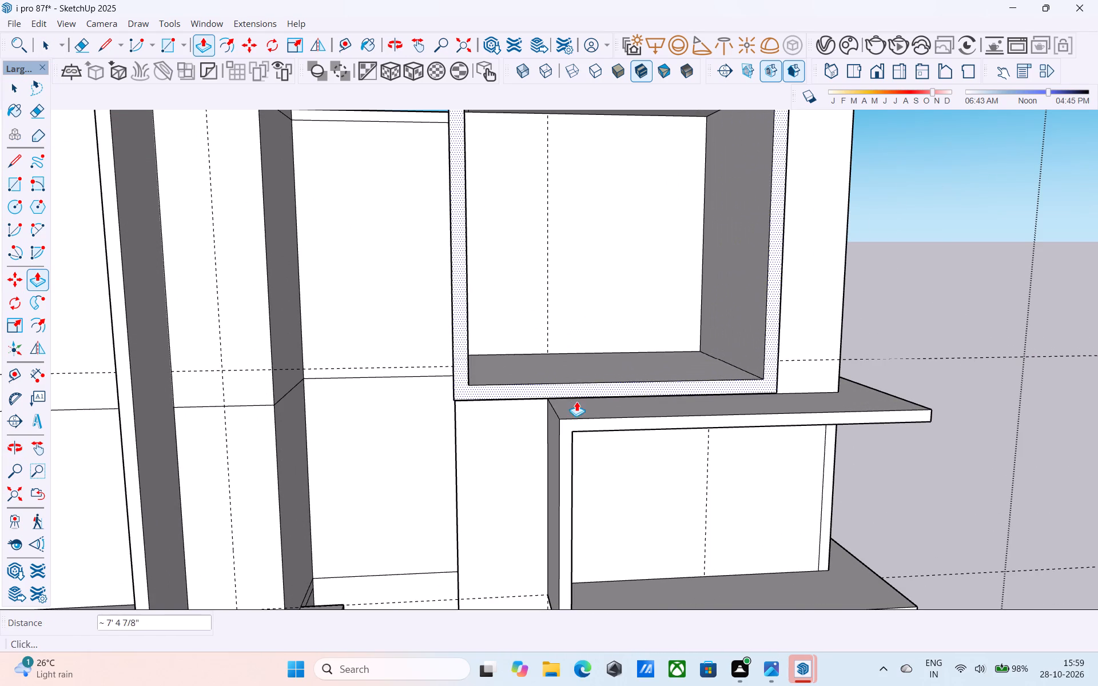
middle_click_drag(574, 400, 424, 337)
left_click(534, 296)
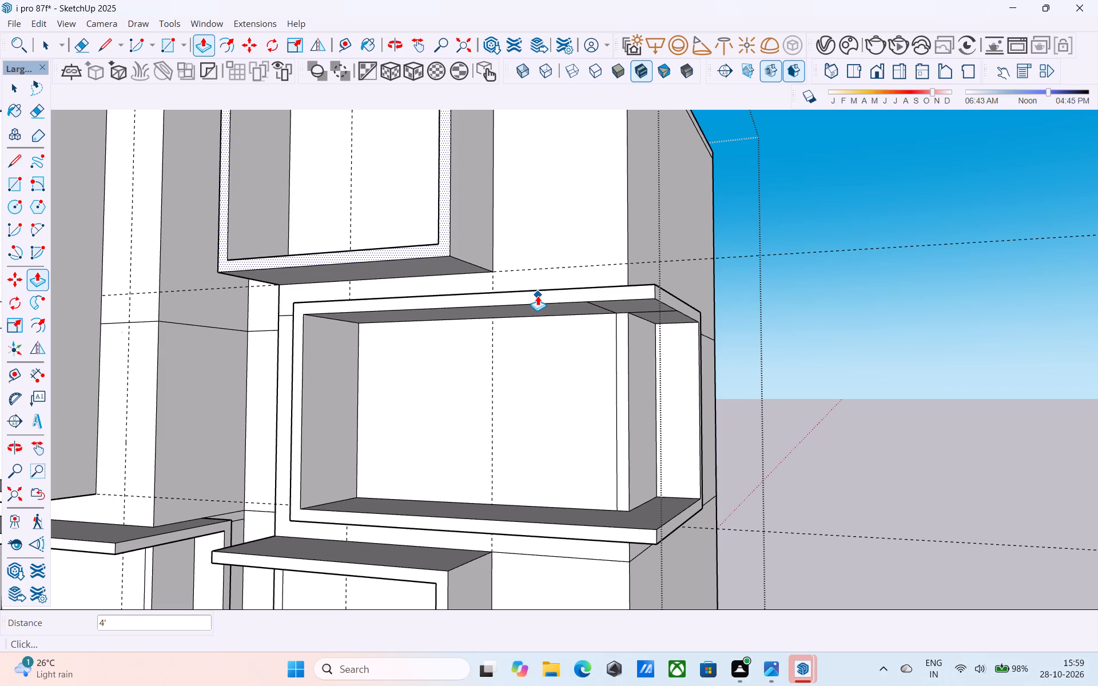
Erase the stray edge across the top face of the new window frame, next to the recess.
scroll(538, 296, "down", 6)
middle_click_drag(540, 310, 558, 393)
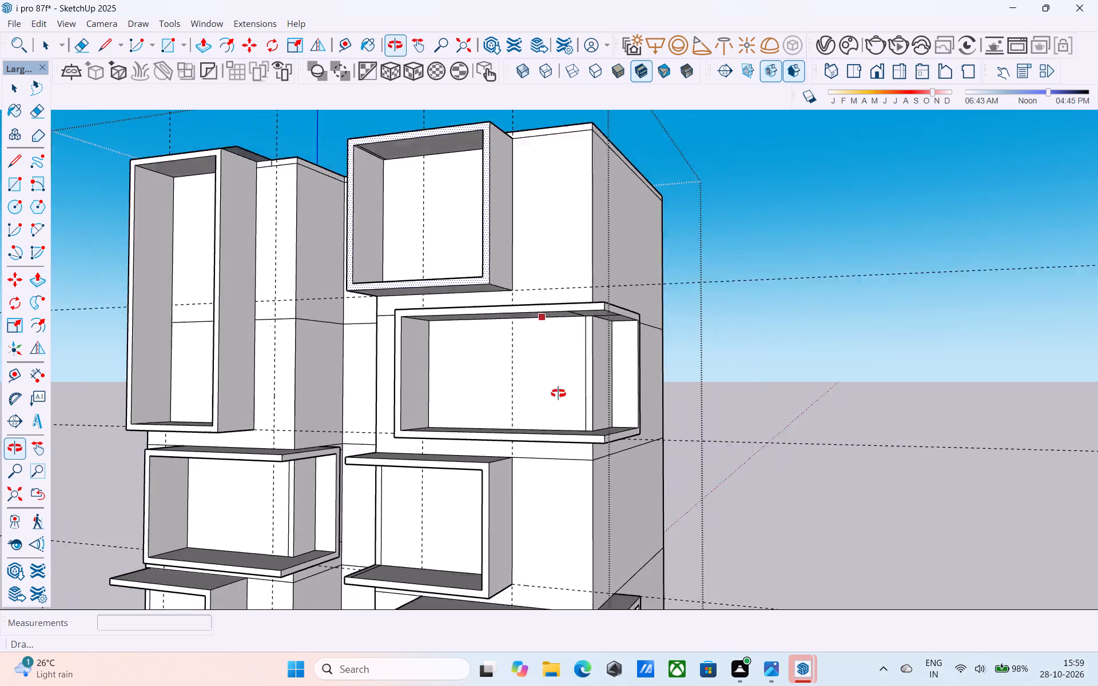
middle_click_drag(558, 393, 565, 428)
scroll(565, 417, "down", 6)
middle_click_drag(484, 411, 561, 346)
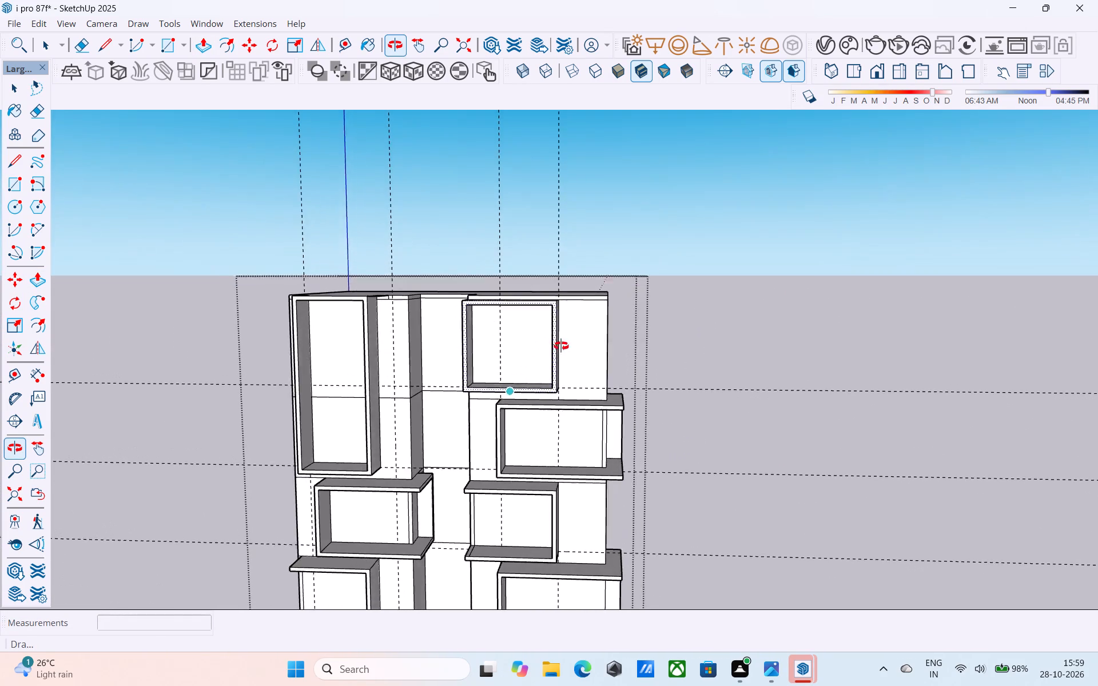
middle_click_drag(561, 346, 643, 413)
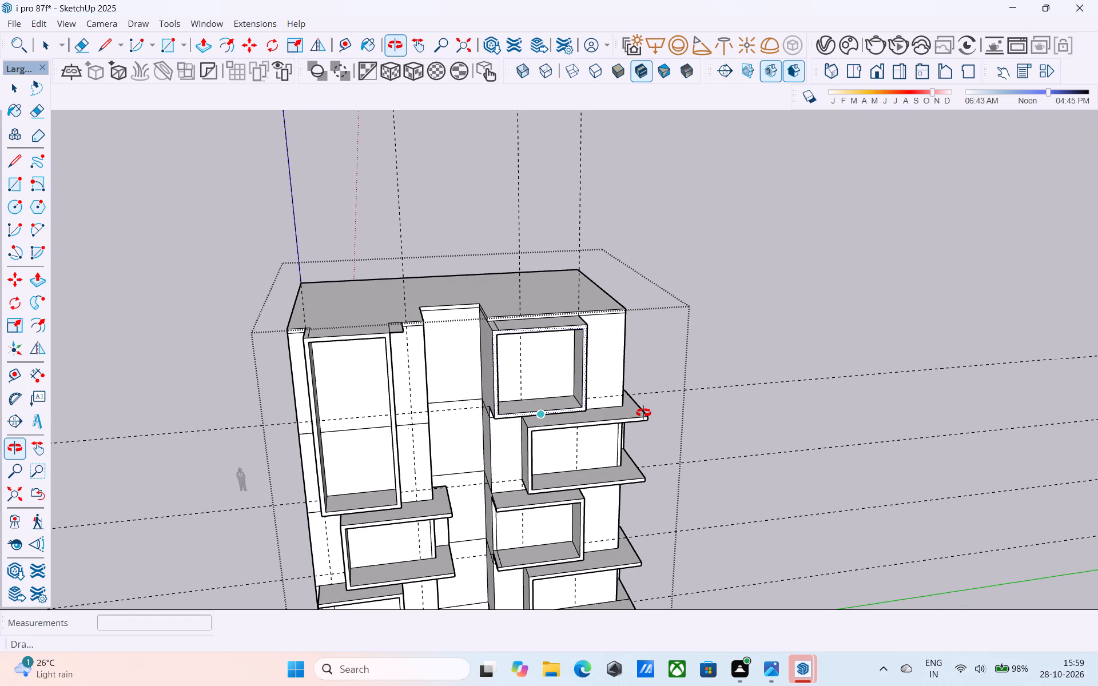
middle_click_drag(643, 413, 626, 413)
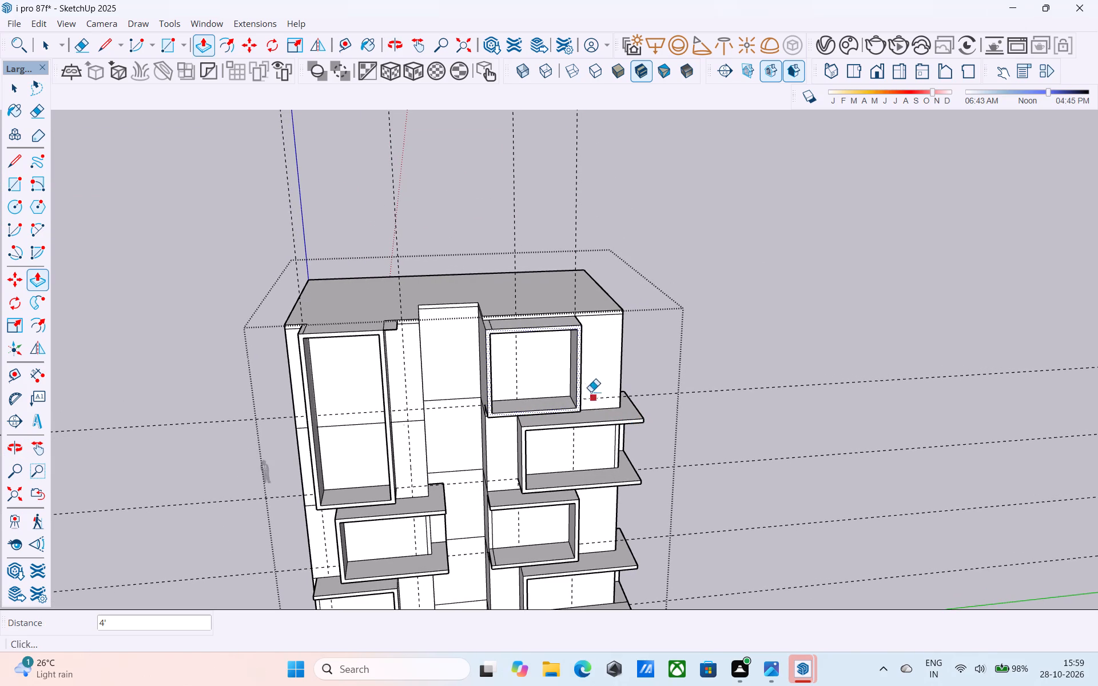
key("e")
scroll(494, 314, "up", 12)
left_click(480, 330)
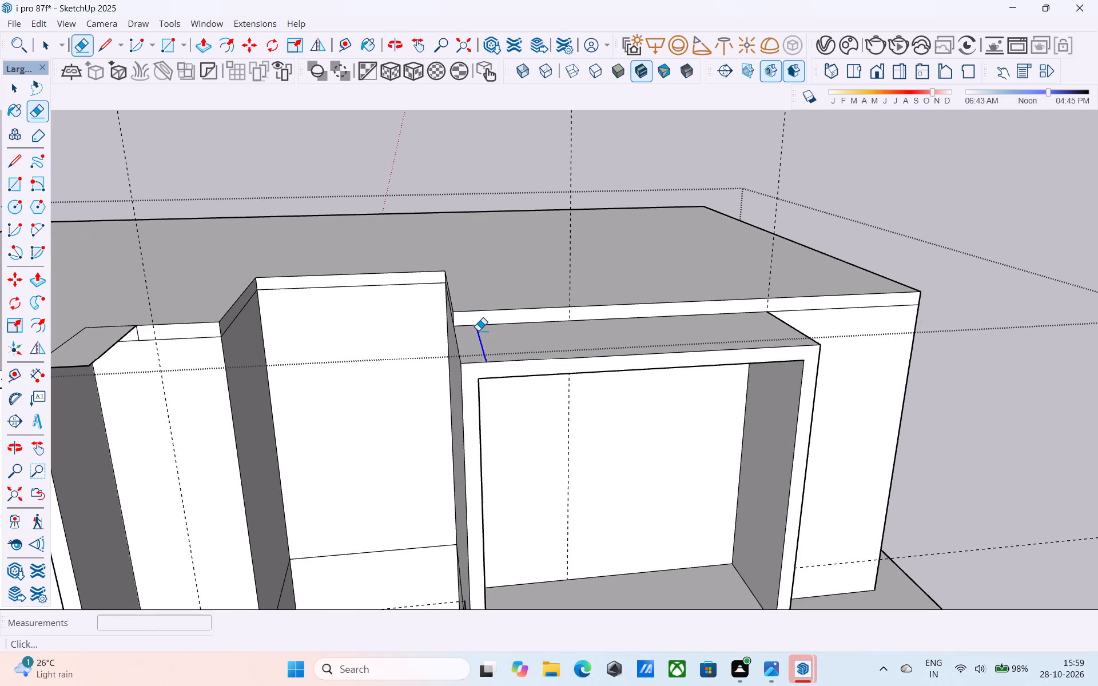
Erase the leftover sloping face edges beside the tall frame's top and the short line on the slab edge behind them.
scroll(479, 329, "down", 7)
middle_click_drag(495, 371, 526, 228)
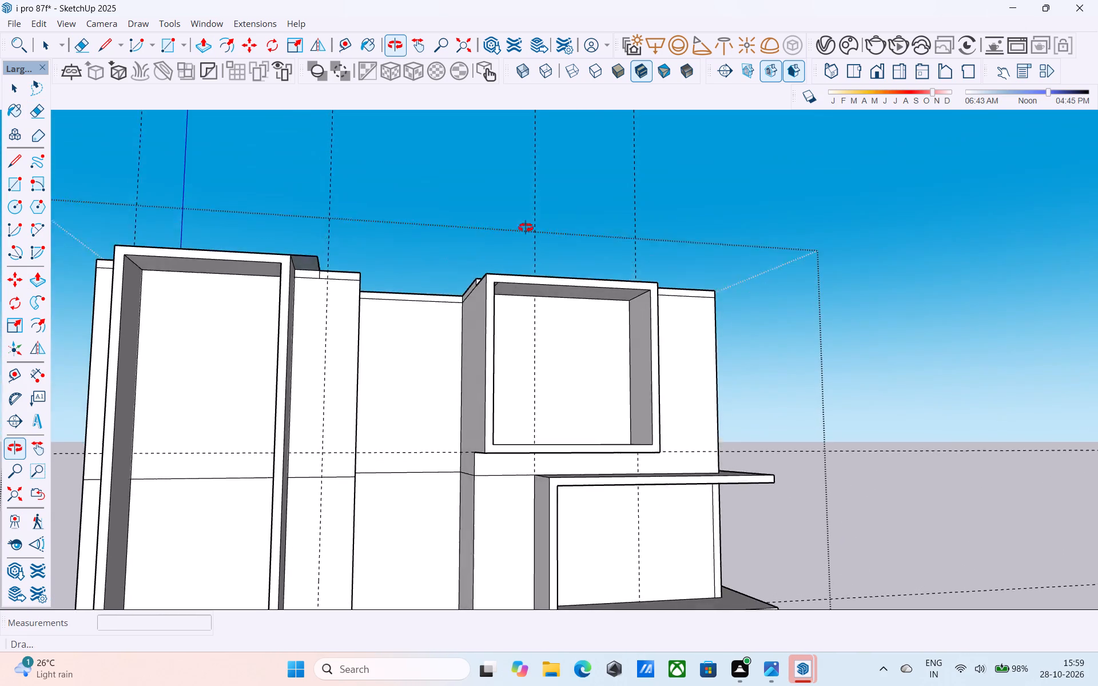
middle_click_drag(526, 228, 494, 189)
scroll(324, 236, "up", 14)
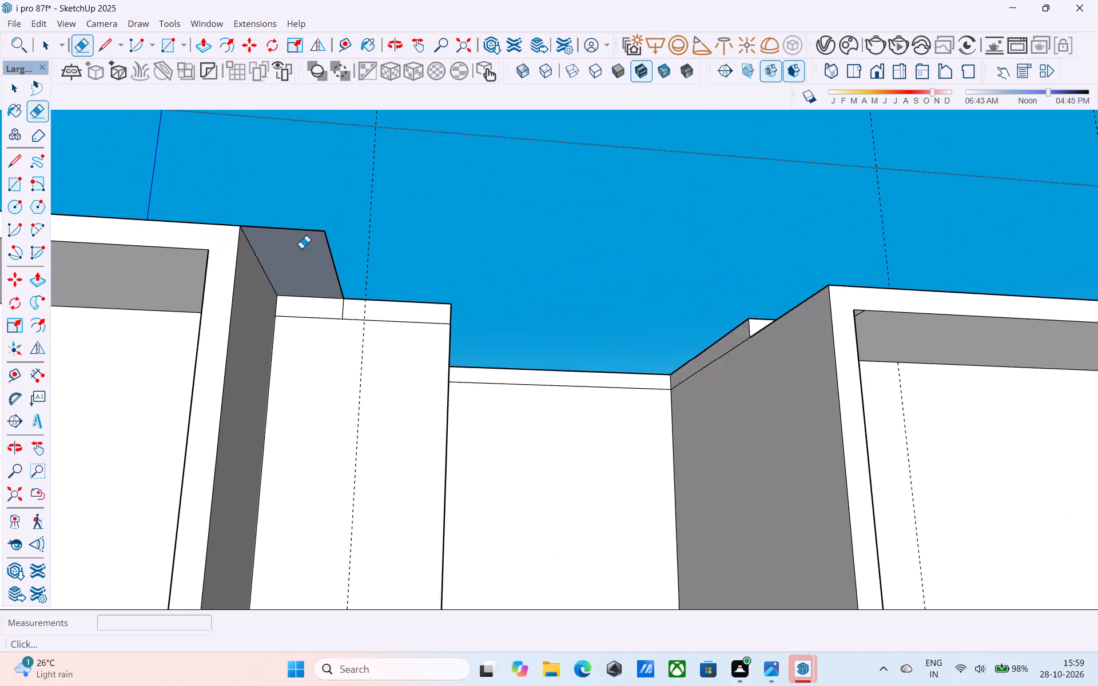
scroll(301, 248, "up", 5)
left_click_drag(348, 222, 360, 197)
left_click_drag(312, 229, 352, 166)
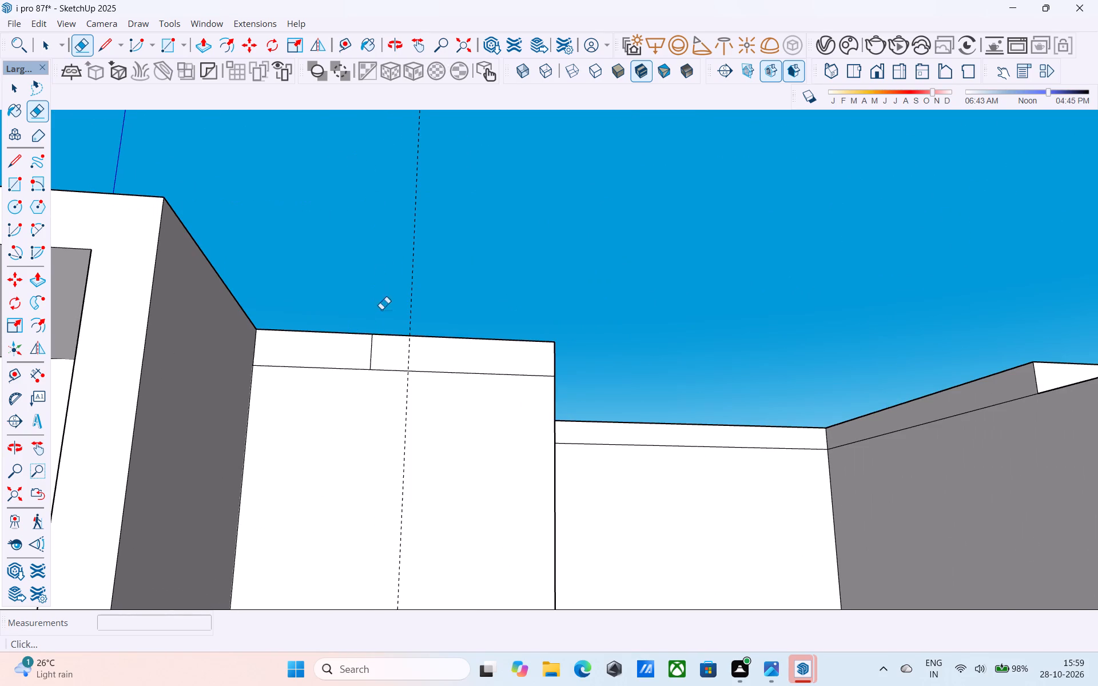
left_click(371, 343)
Examine the cleaned top storey from above and below, and the whole front facade from a distance.
scroll(409, 354, "down", 6)
middle_click_drag(422, 362, 406, 556)
scroll(431, 454, "down", 4)
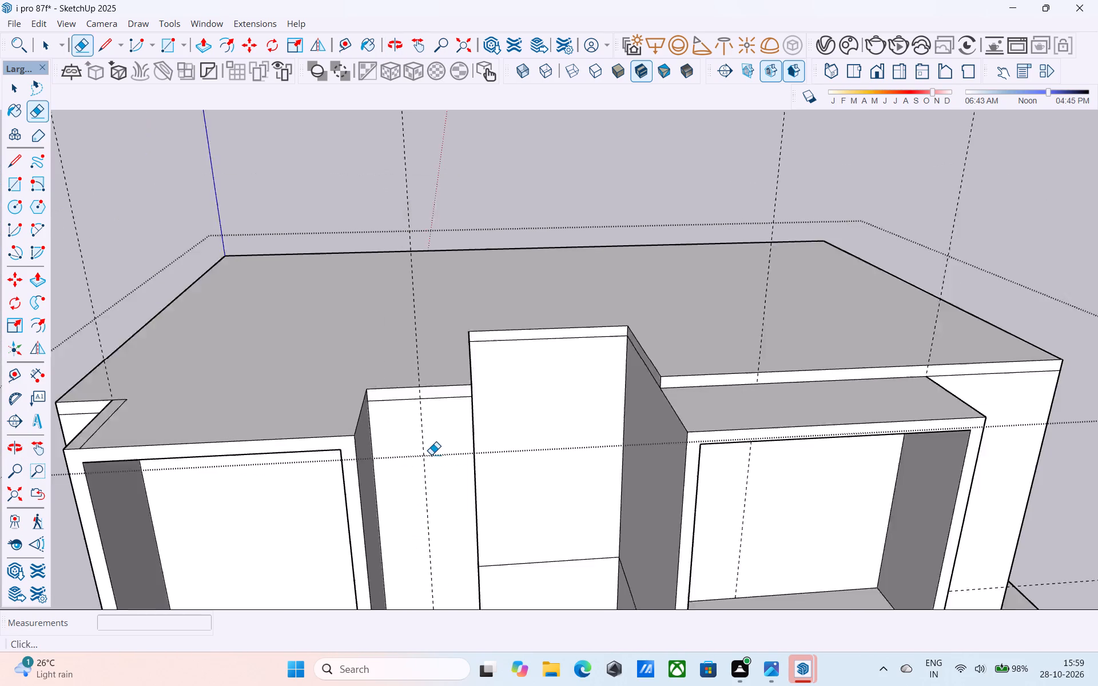
scroll(431, 454, "down", 3)
scroll(600, 366, "down", 2)
middle_click_drag(603, 366, 551, 364)
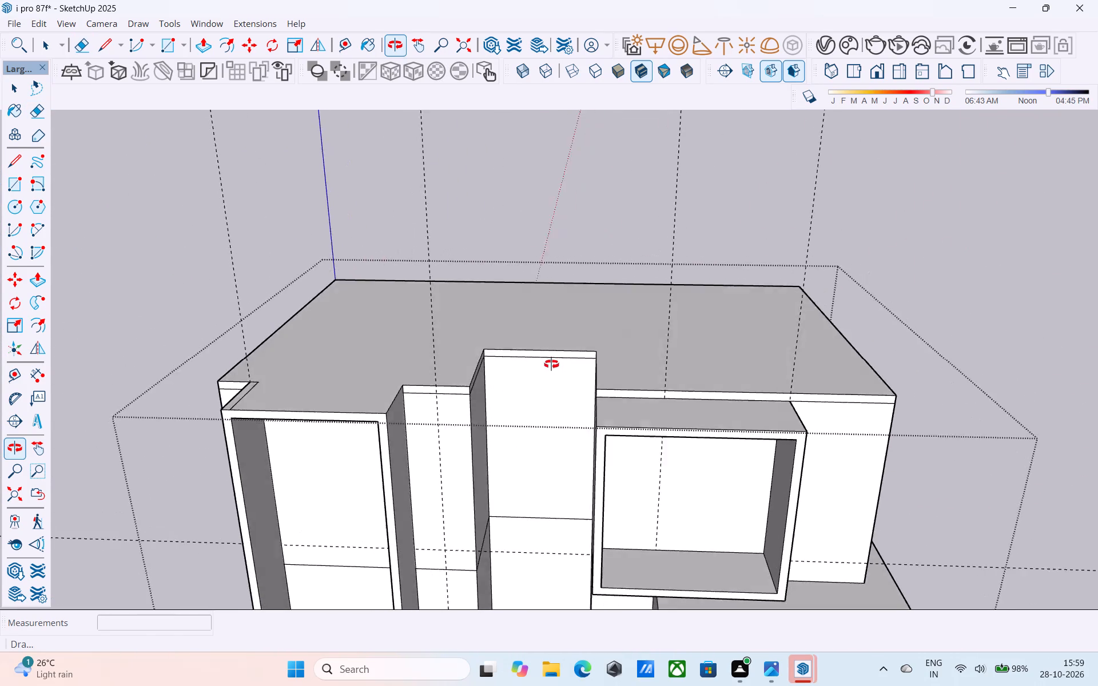
middle_click_drag(551, 364, 460, 217)
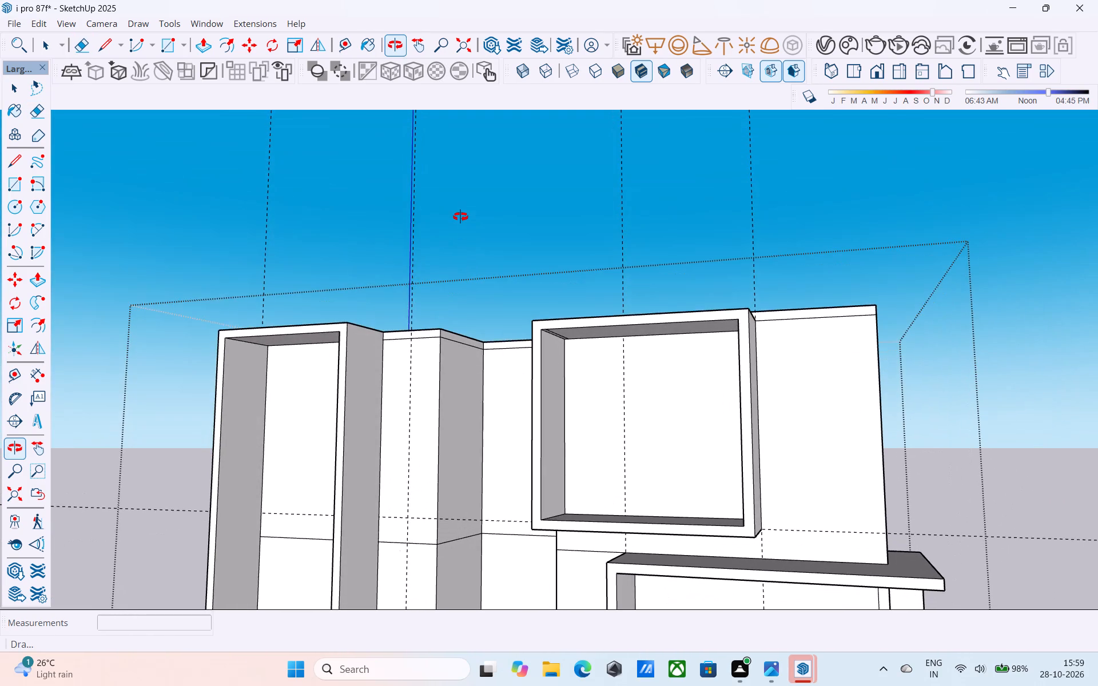
middle_click_drag(460, 217, 519, 336)
scroll(526, 323, "down", 4)
middle_click_drag(534, 343, 747, 314)
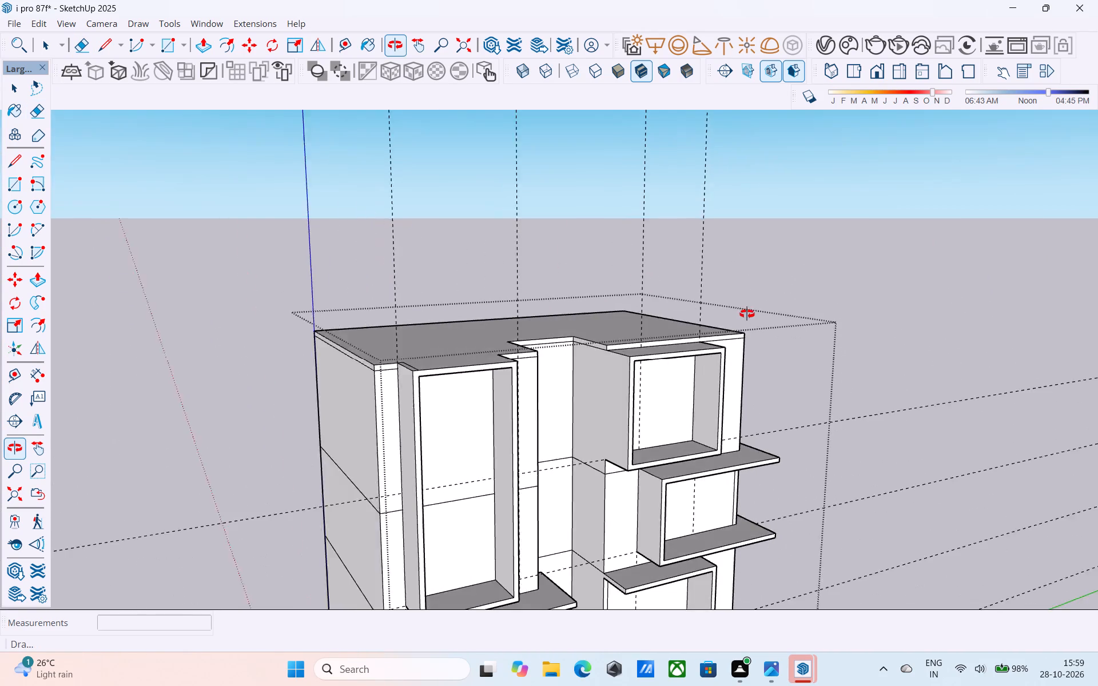
middle_click_drag(747, 314, 611, 248)
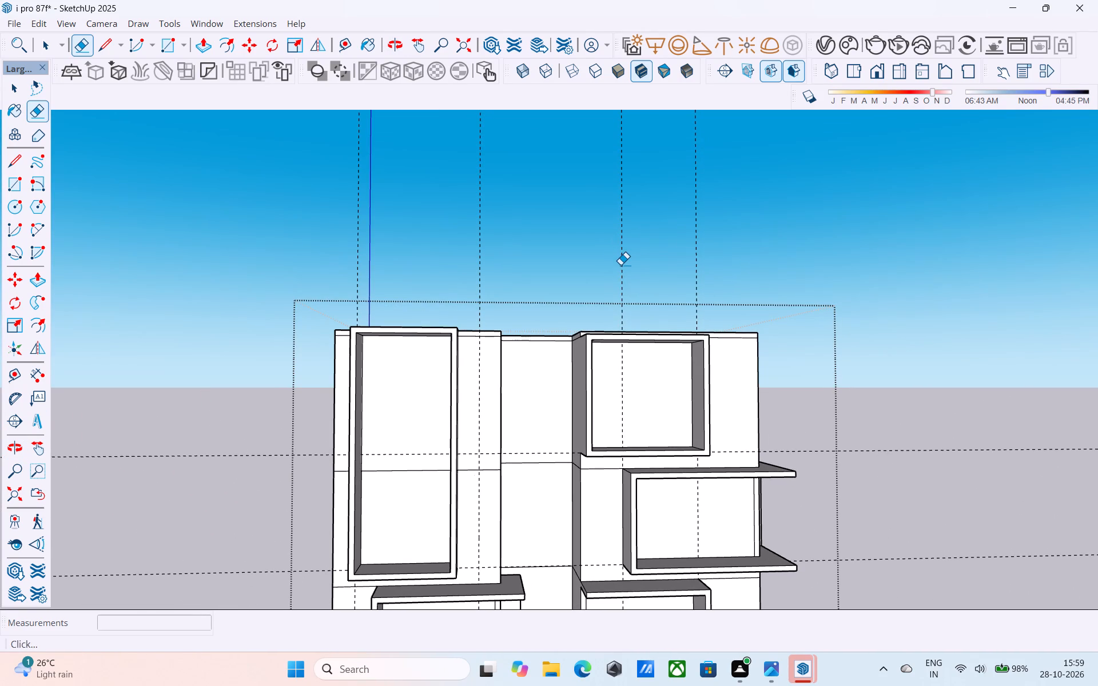
scroll(620, 265, "down", 5)
scroll(608, 338, "down", 1)
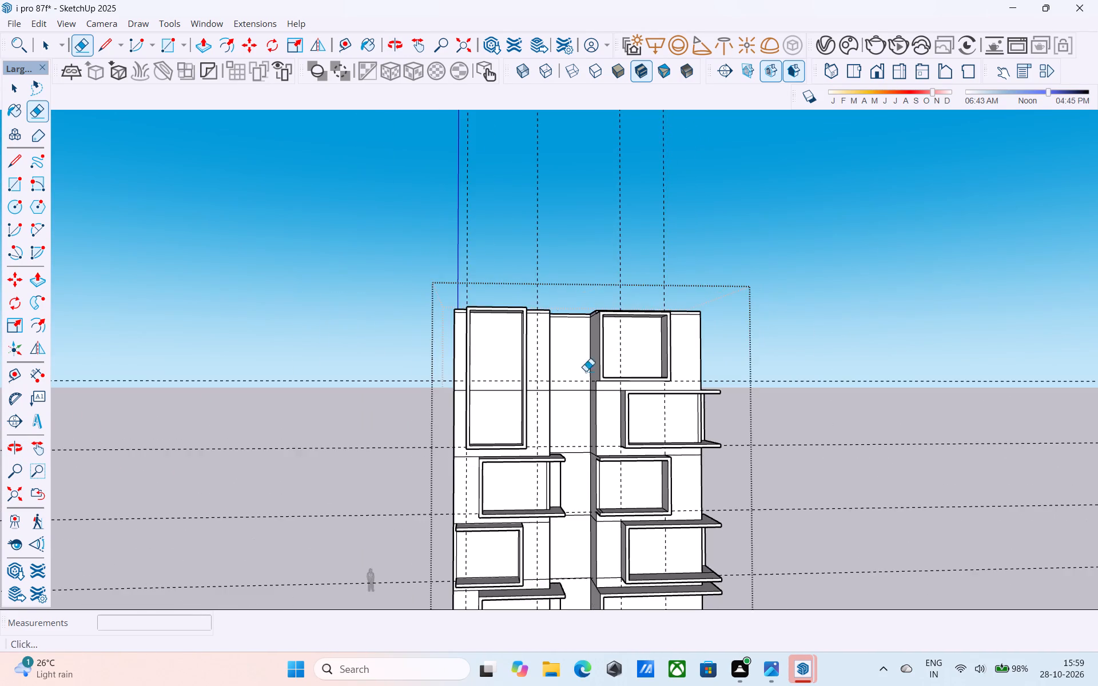
scroll(540, 288, "down", 5)
middle_click_drag(620, 361, 579, 387)
scroll(579, 387, "up", 7)
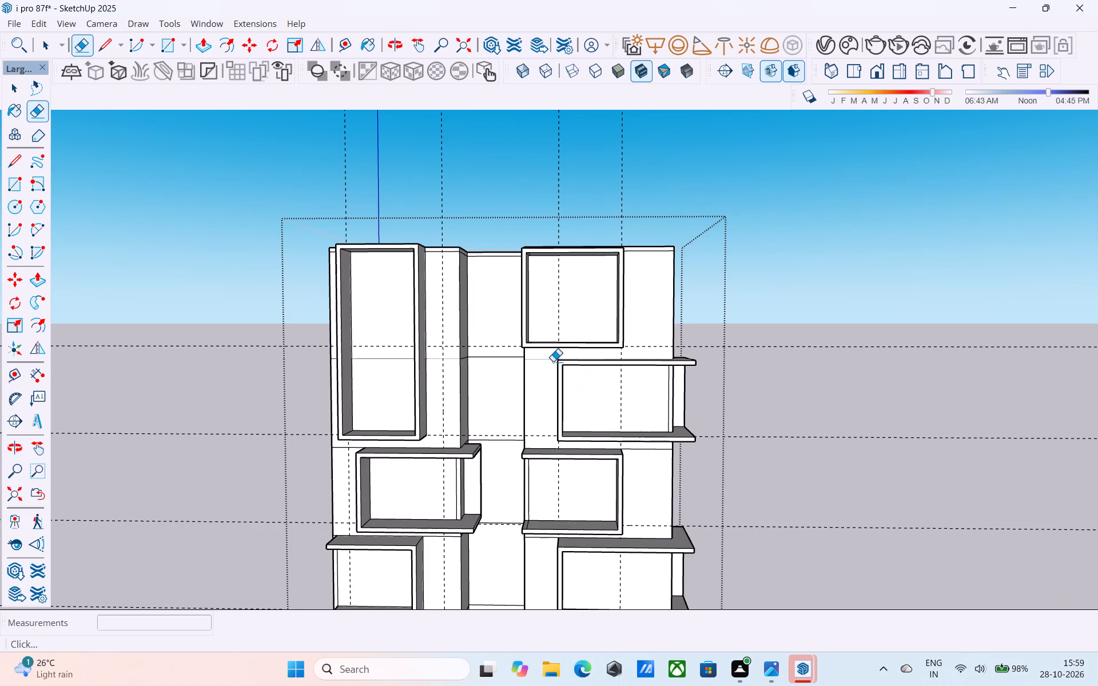
scroll(557, 350, "down", 7)
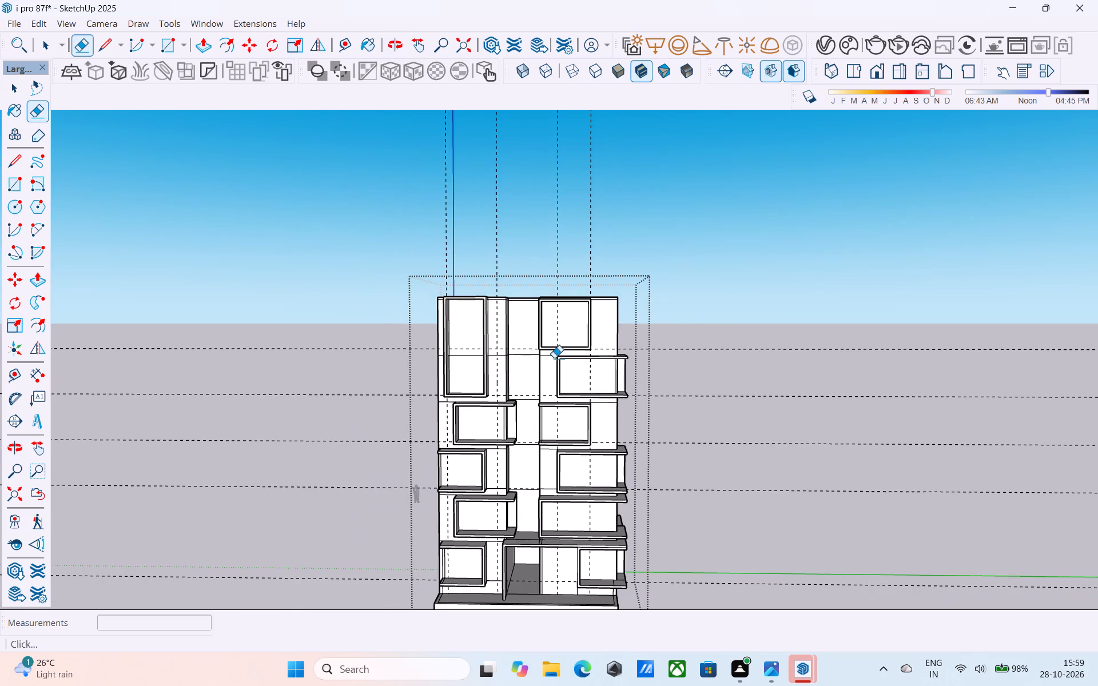
scroll(557, 346, "down", 7)
middle_click_drag(548, 425, 530, 382)
scroll(524, 365, "up", 7)
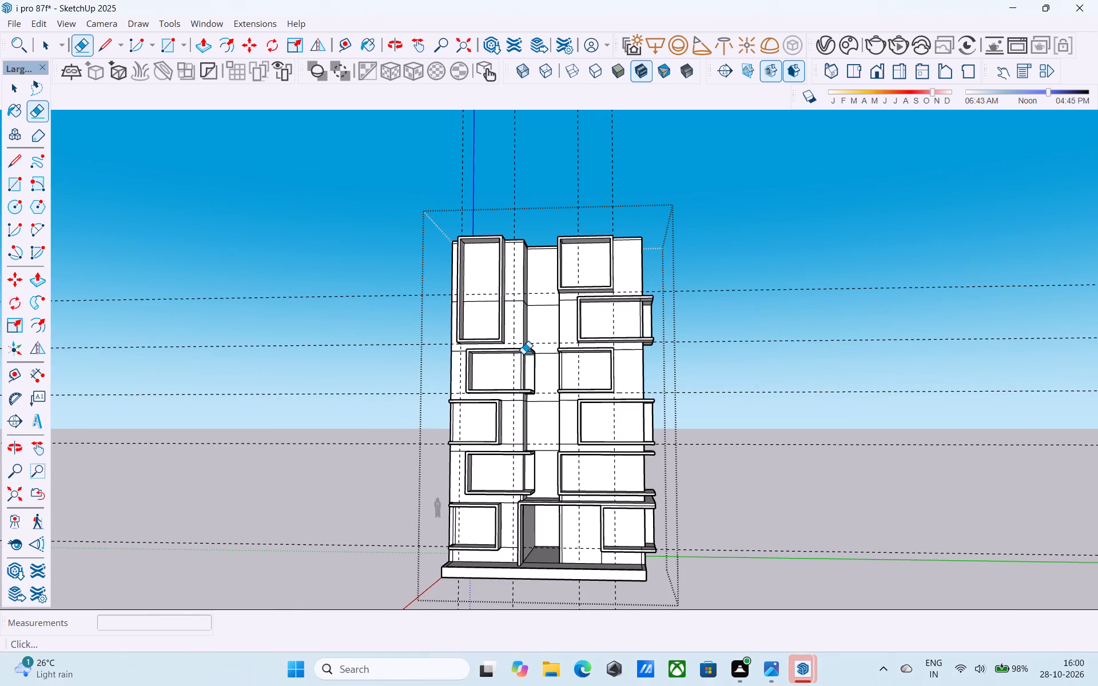
Erase all the horizontal and vertical construction guides around the building.
key("e")
left_click_drag(704, 268, 730, 365)
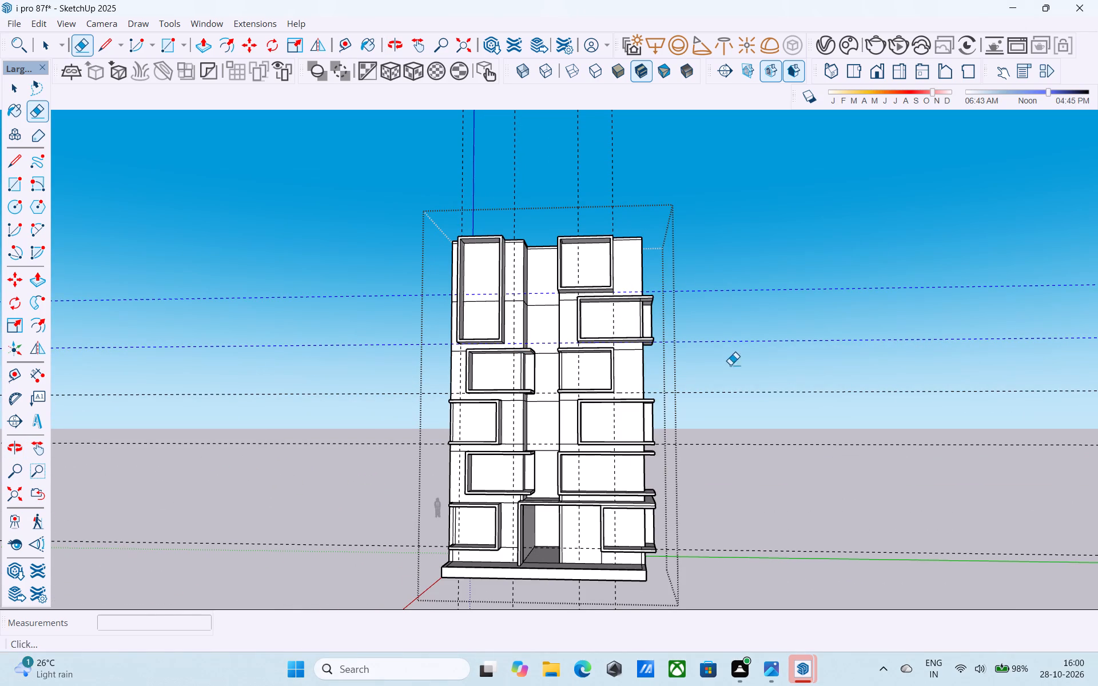
left_click_drag(730, 365, 745, 558)
left_click_drag(616, 159, 609, 157)
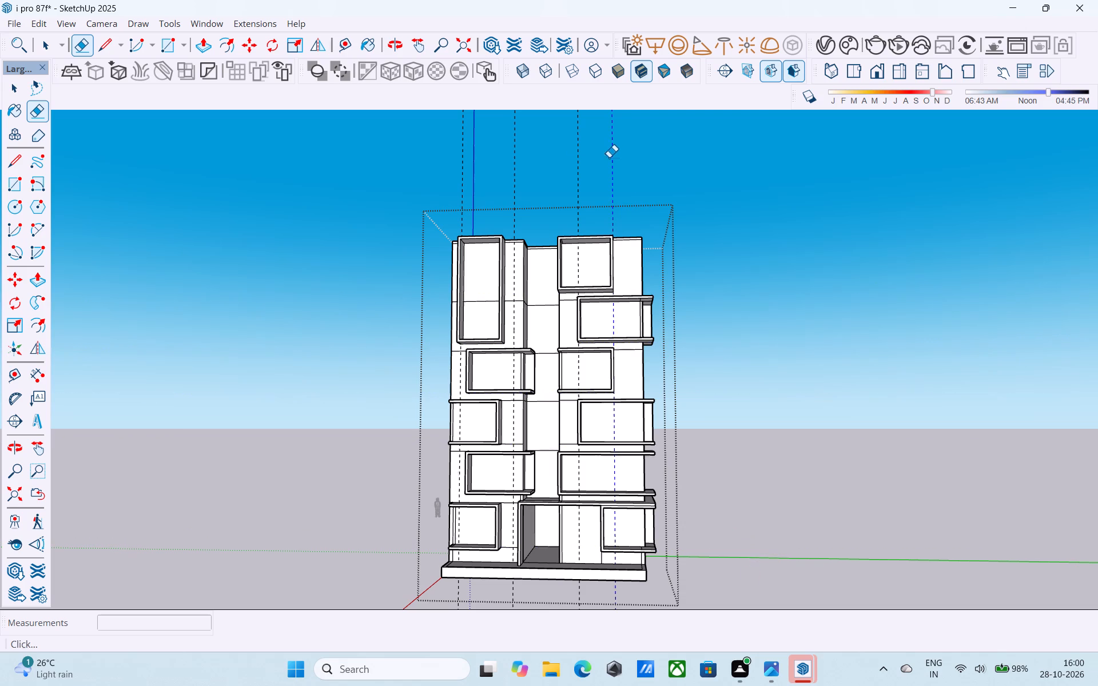
left_click_drag(609, 157, 410, 177)
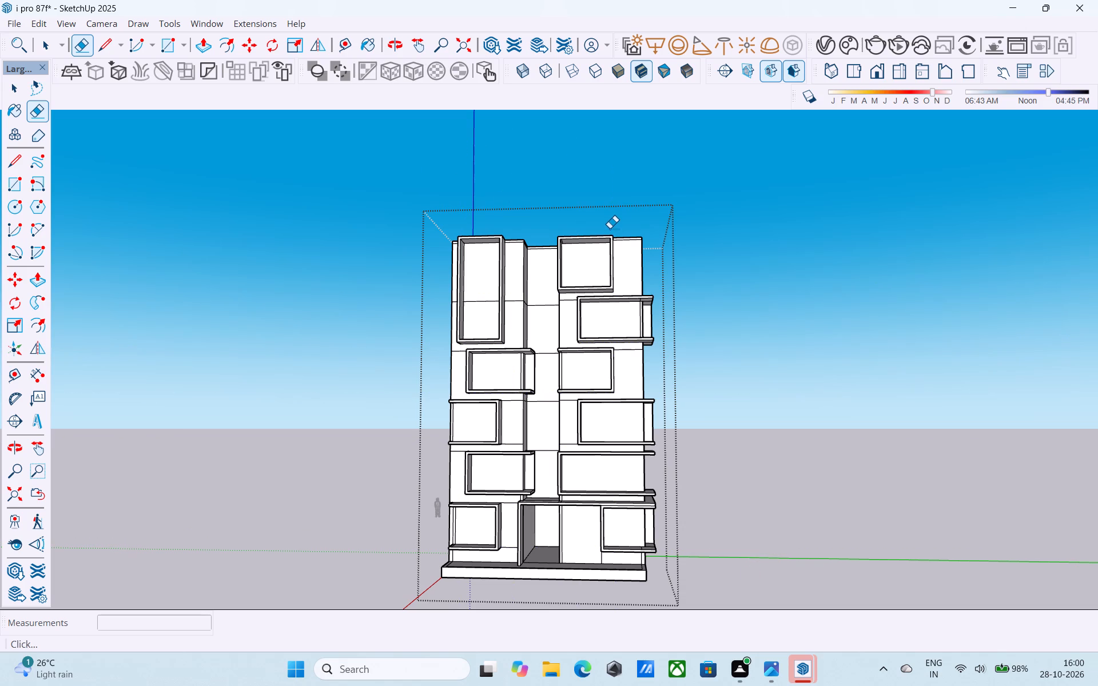
Save the model.
scroll(610, 228, "down", 4)
middle_click_drag(604, 232, 604, 278)
scroll(573, 288, "up", 8)
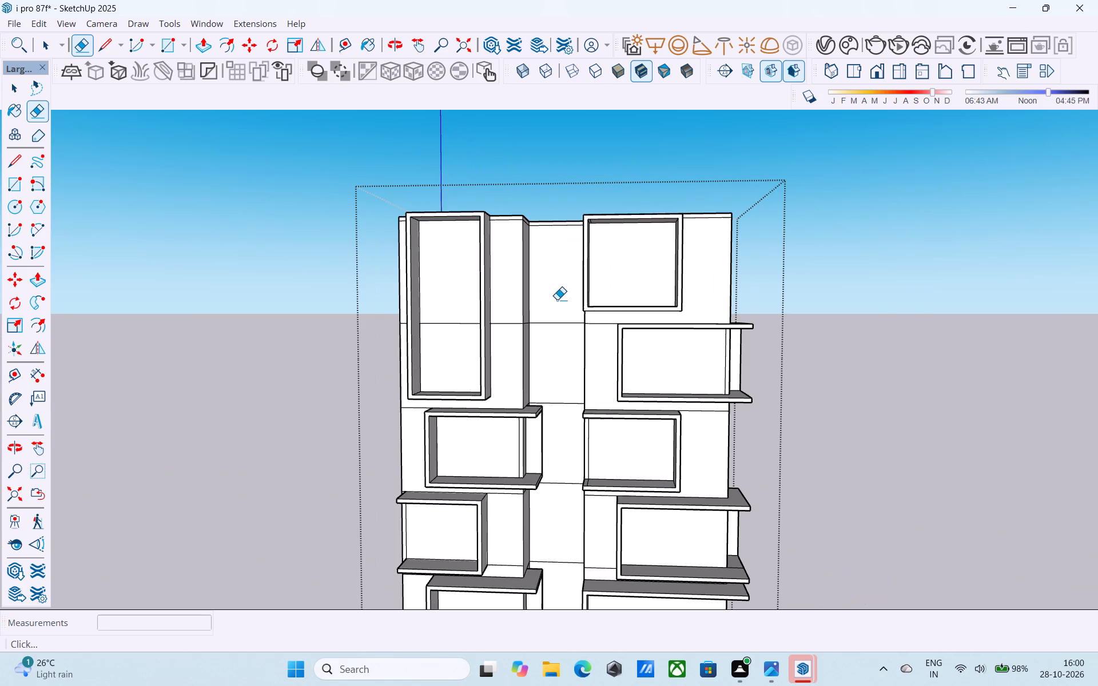
key("ctrl+s")
key("space")
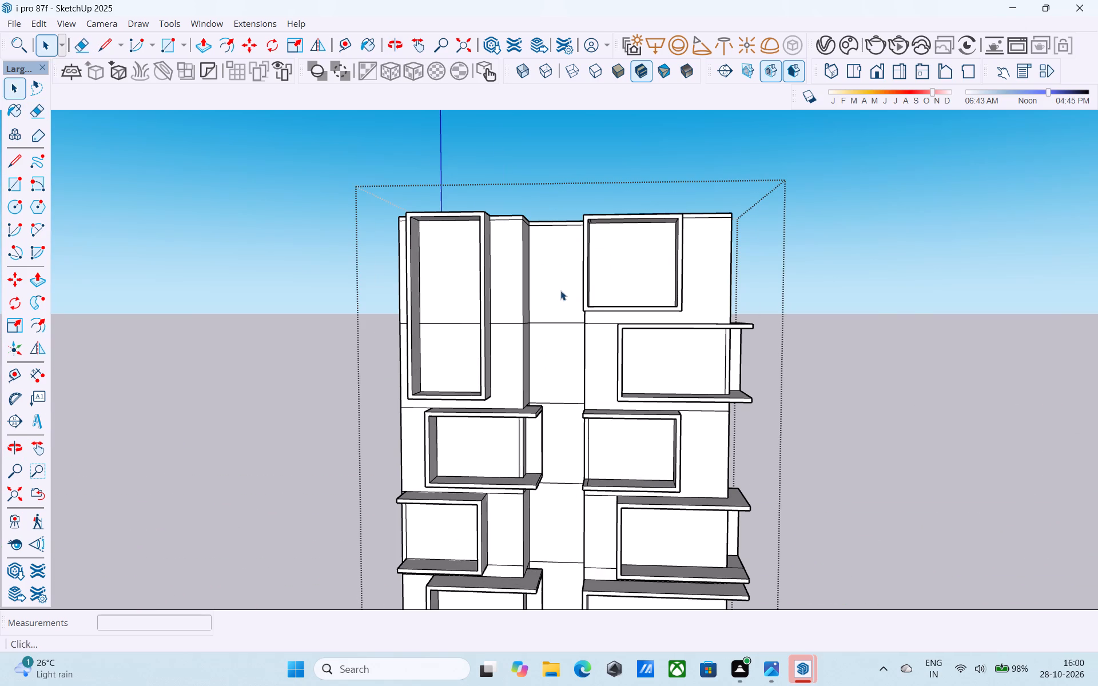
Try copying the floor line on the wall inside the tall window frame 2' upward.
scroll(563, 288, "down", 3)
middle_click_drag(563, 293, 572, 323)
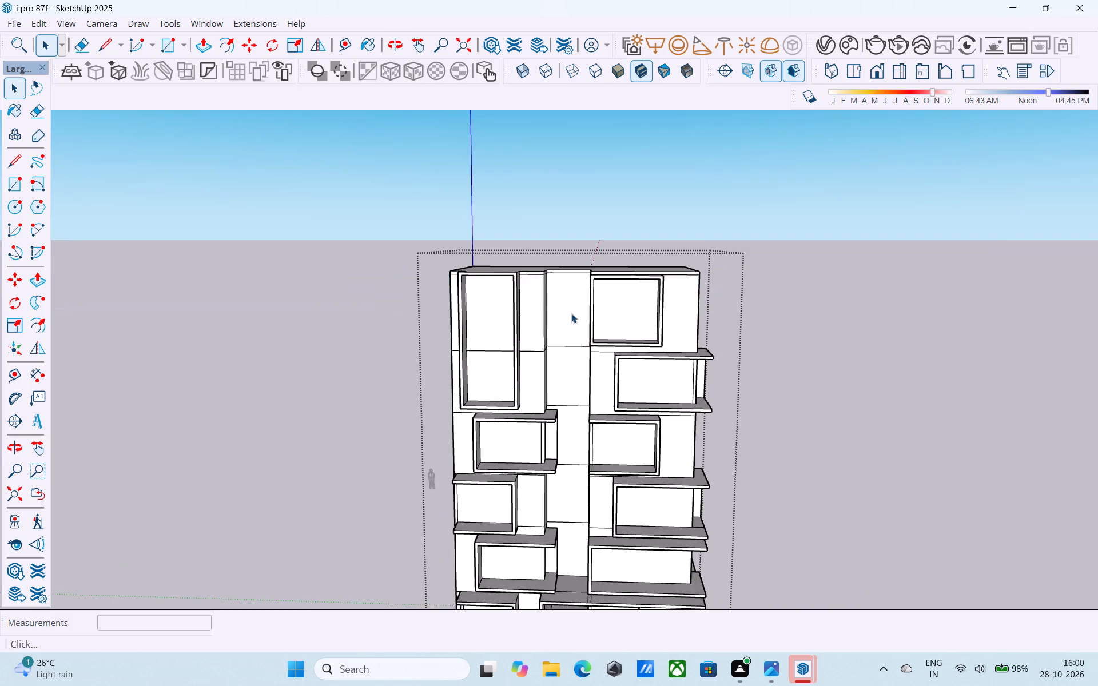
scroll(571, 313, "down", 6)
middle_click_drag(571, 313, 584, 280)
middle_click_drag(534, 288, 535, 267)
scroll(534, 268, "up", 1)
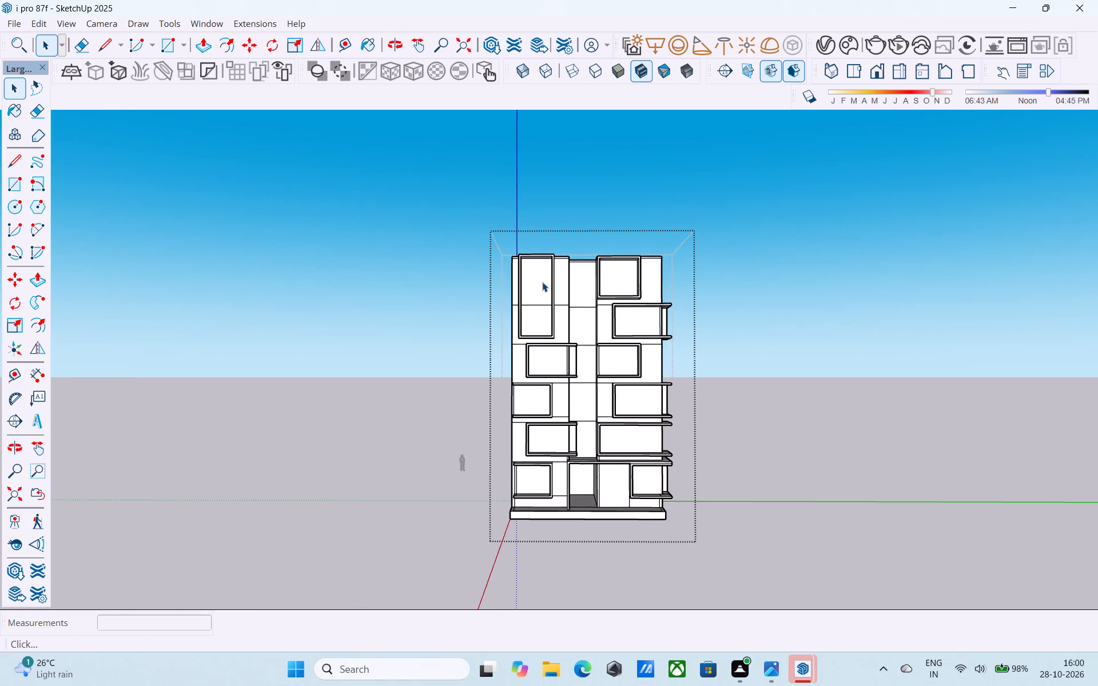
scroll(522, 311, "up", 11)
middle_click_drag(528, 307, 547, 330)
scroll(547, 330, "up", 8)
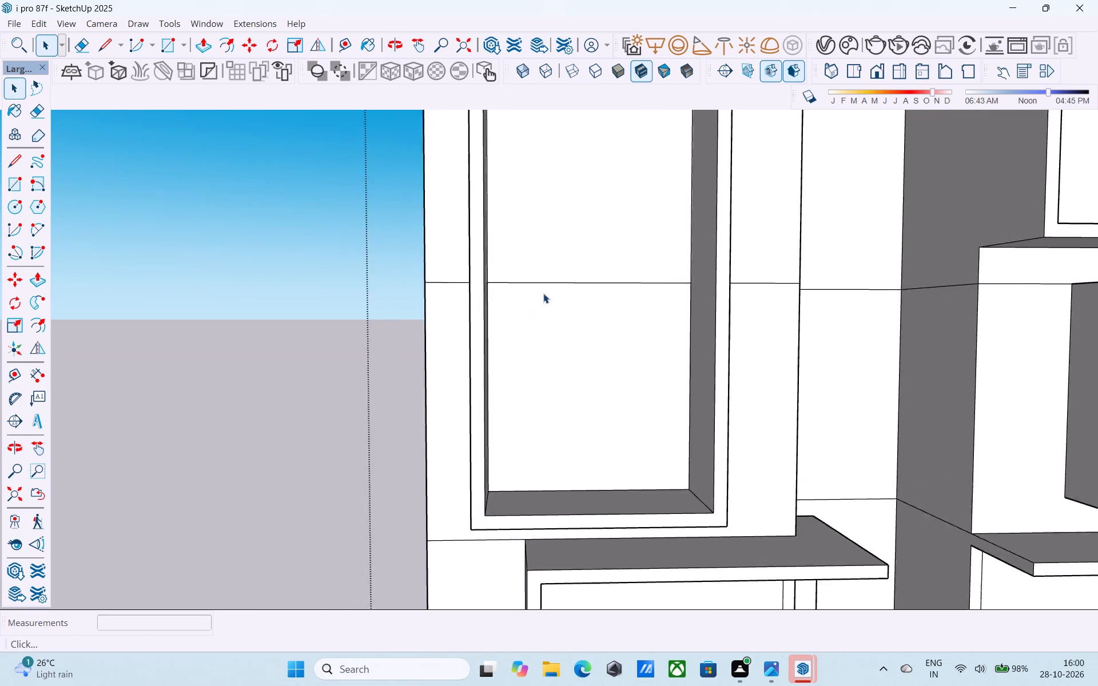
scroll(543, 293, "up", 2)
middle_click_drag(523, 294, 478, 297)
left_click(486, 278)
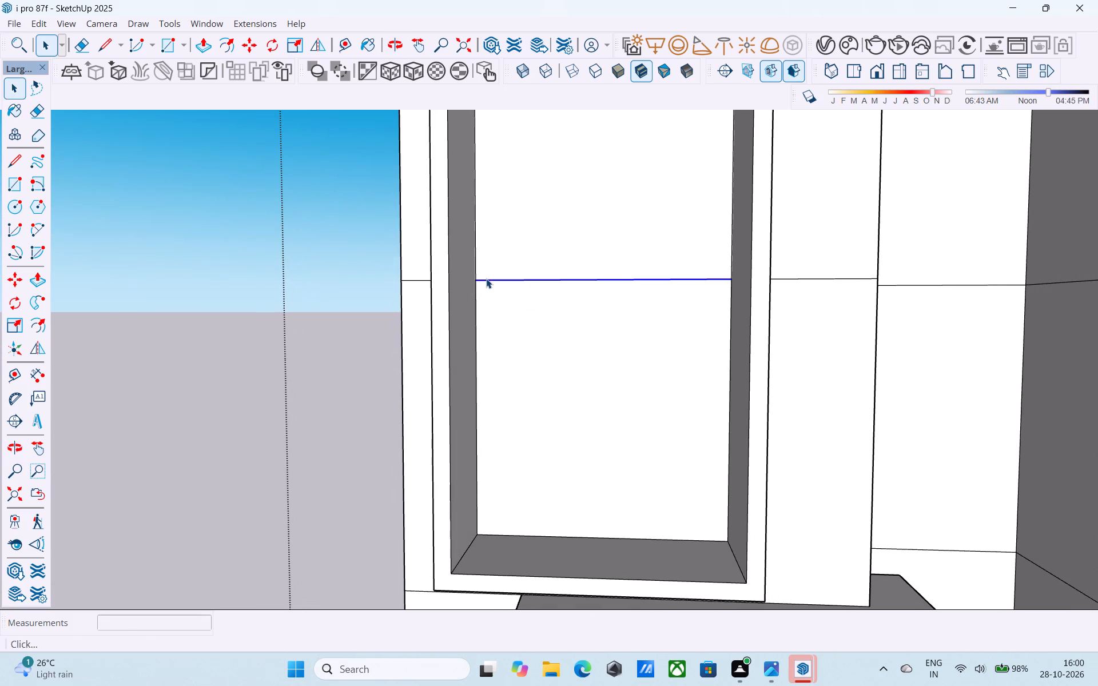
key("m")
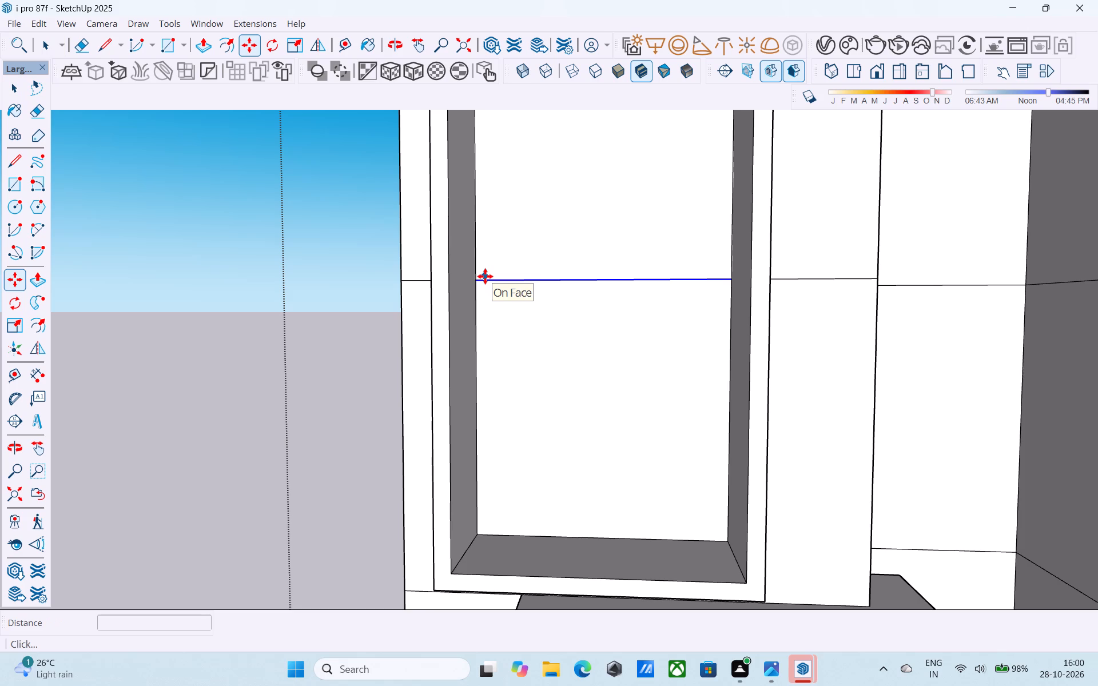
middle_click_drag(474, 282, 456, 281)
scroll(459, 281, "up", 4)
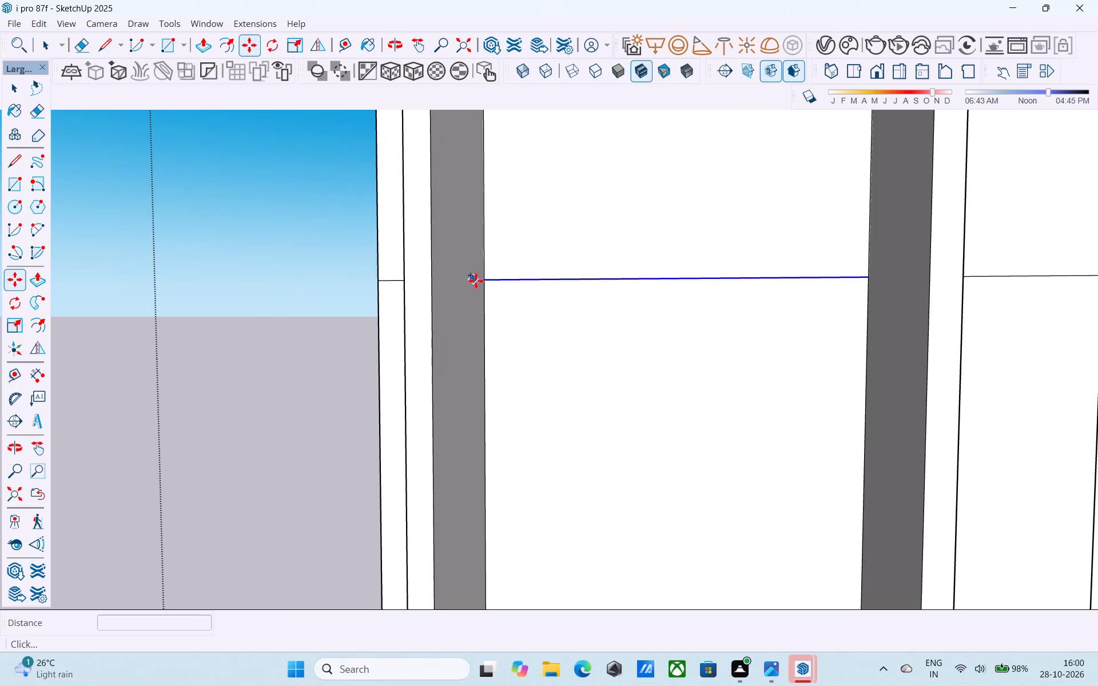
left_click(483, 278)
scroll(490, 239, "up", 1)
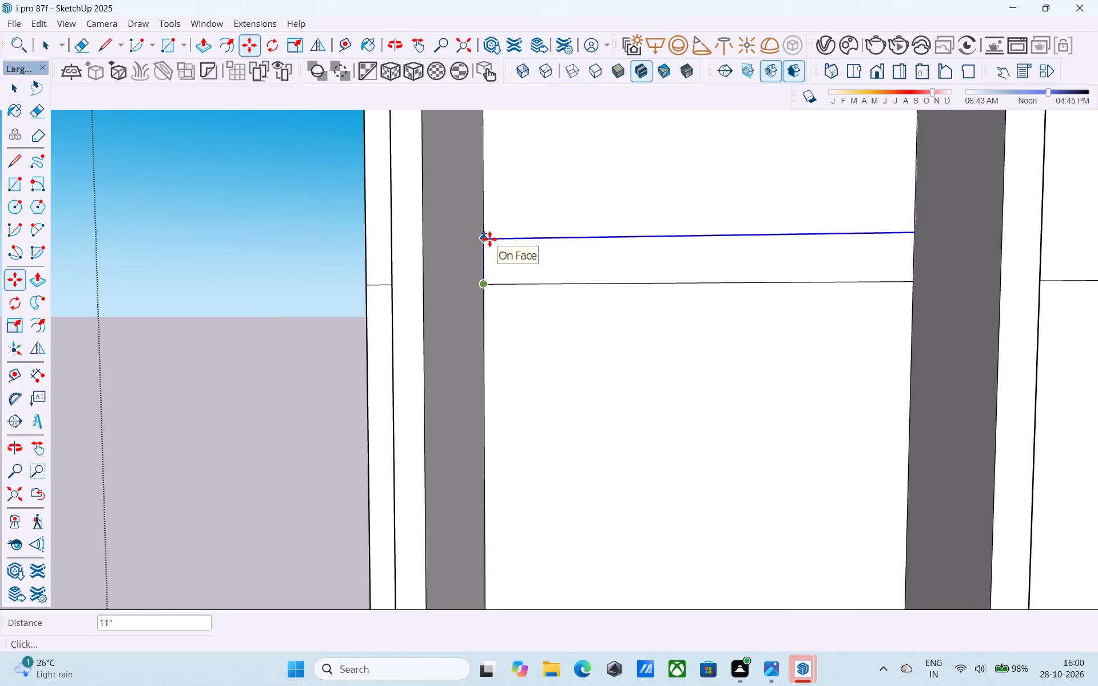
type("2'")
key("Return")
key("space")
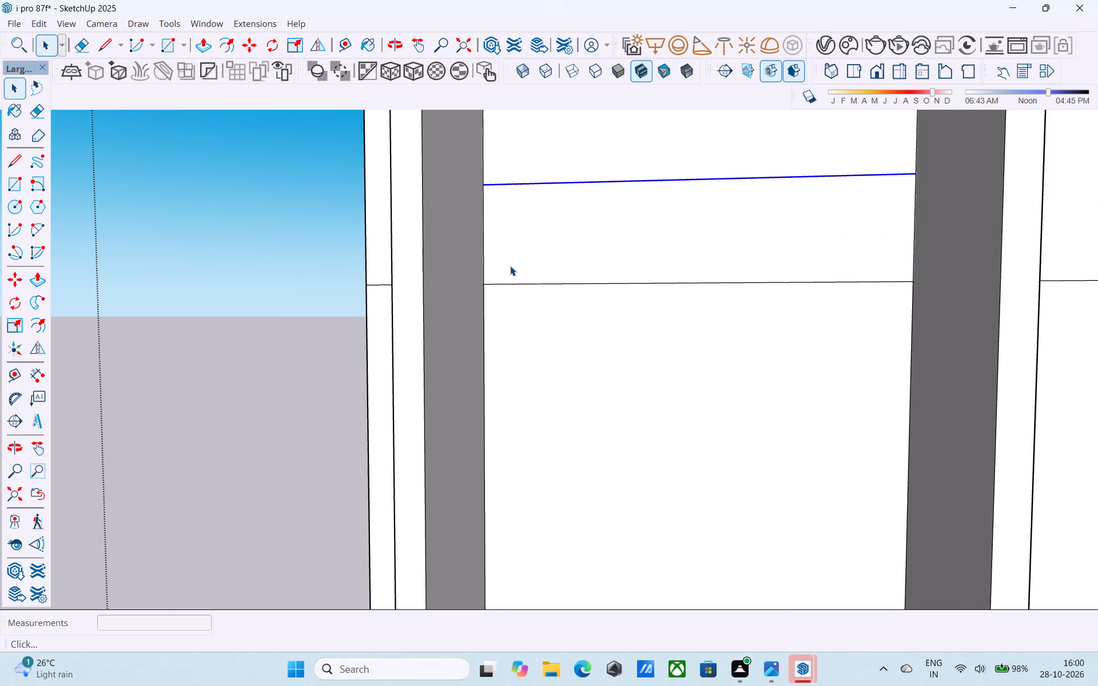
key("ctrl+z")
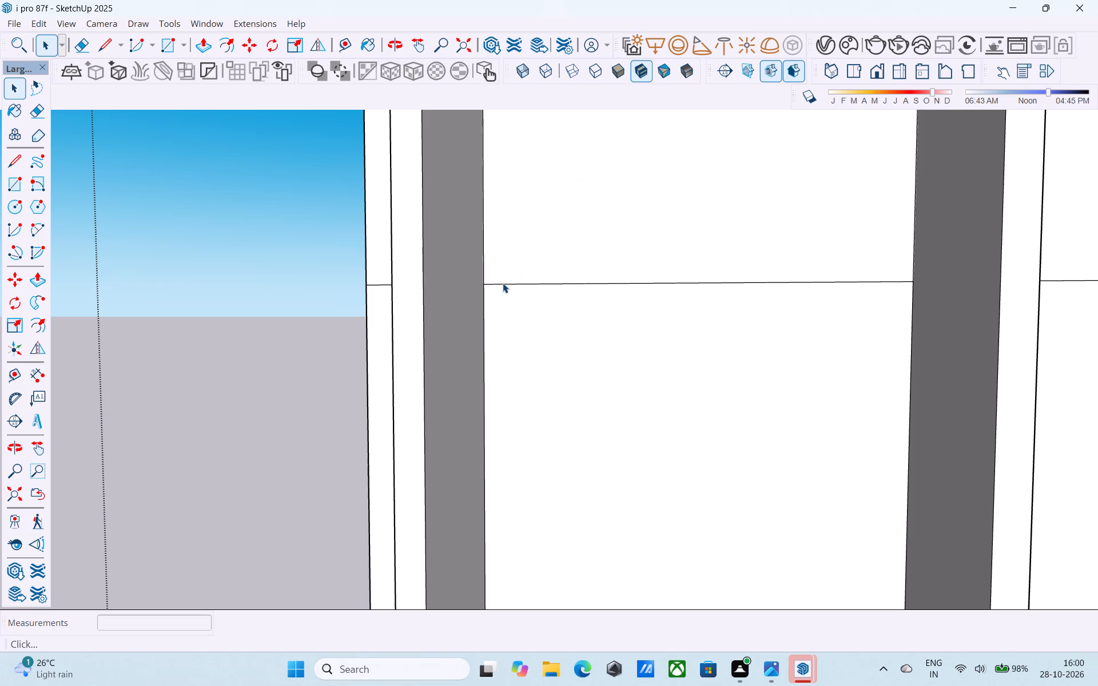
Copy the floor line on the wall inside the tall window frame 1.5' upward.
left_click(503, 283)
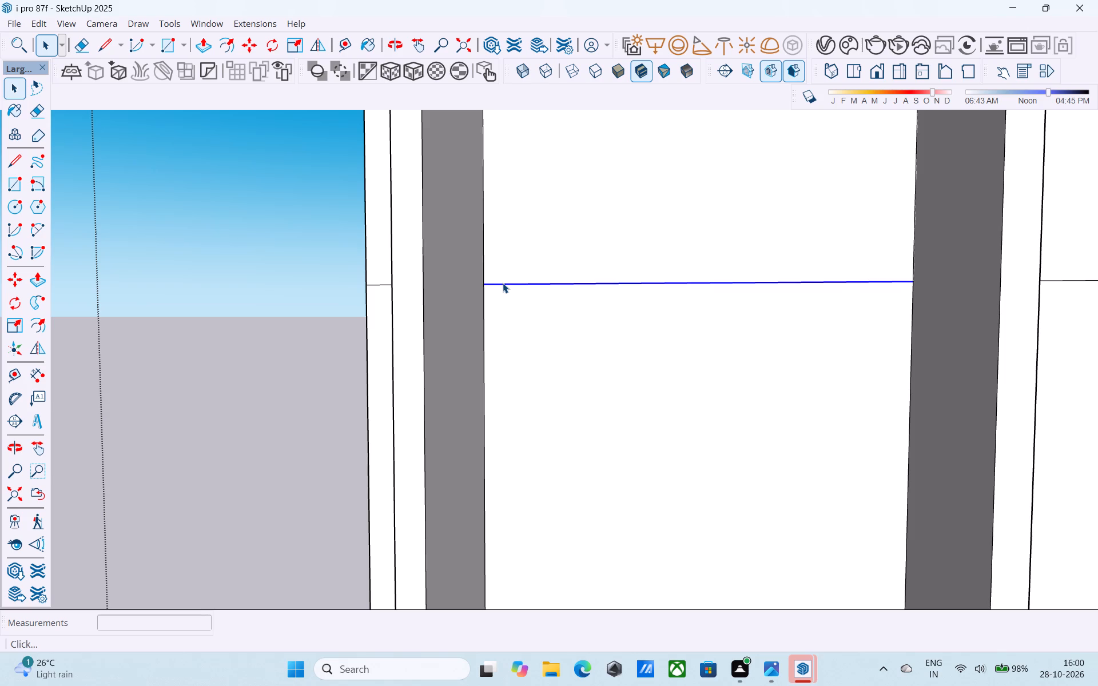
key("m")
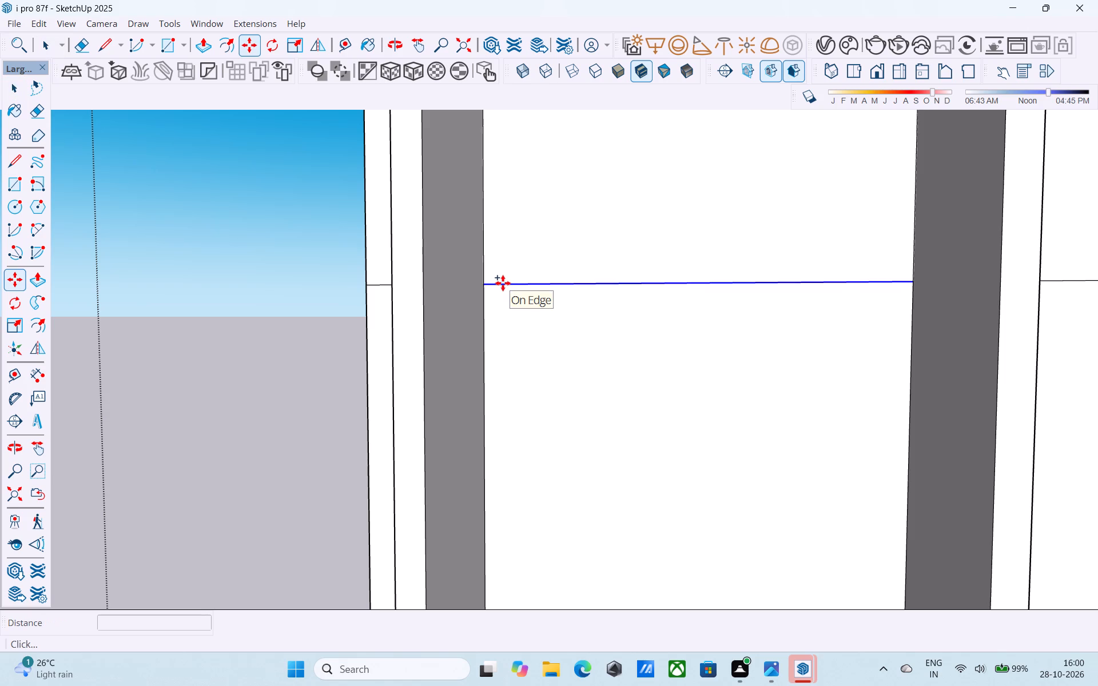
scroll(503, 283, "down", 3)
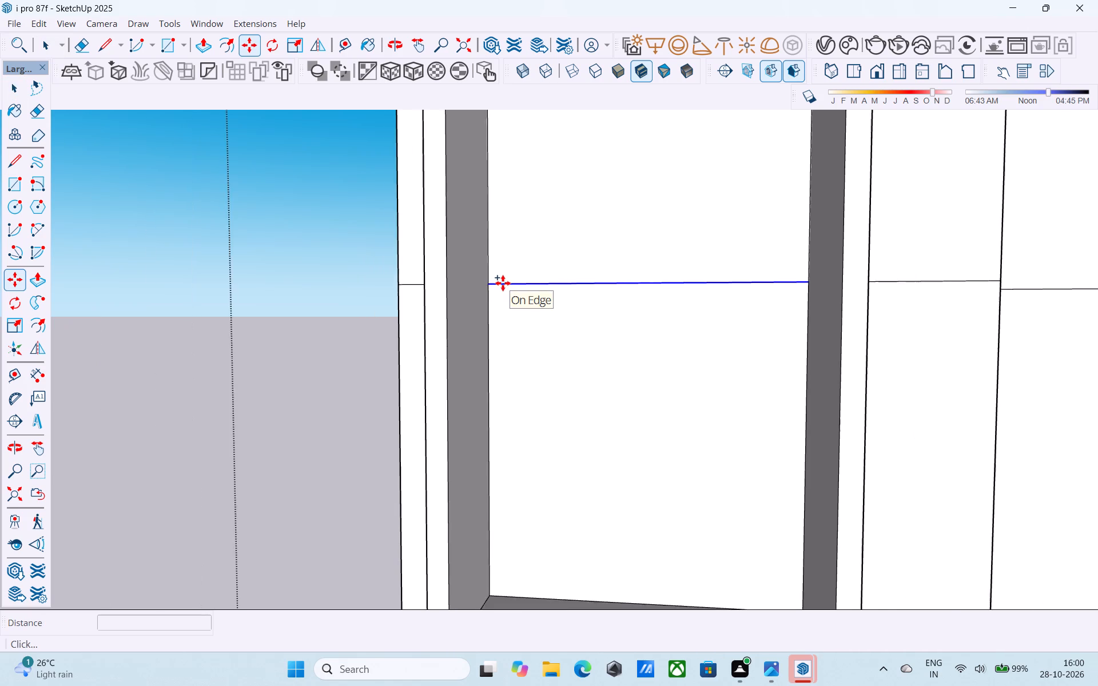
scroll(503, 283, "down", 2)
middle_click_drag(503, 284, 478, 279)
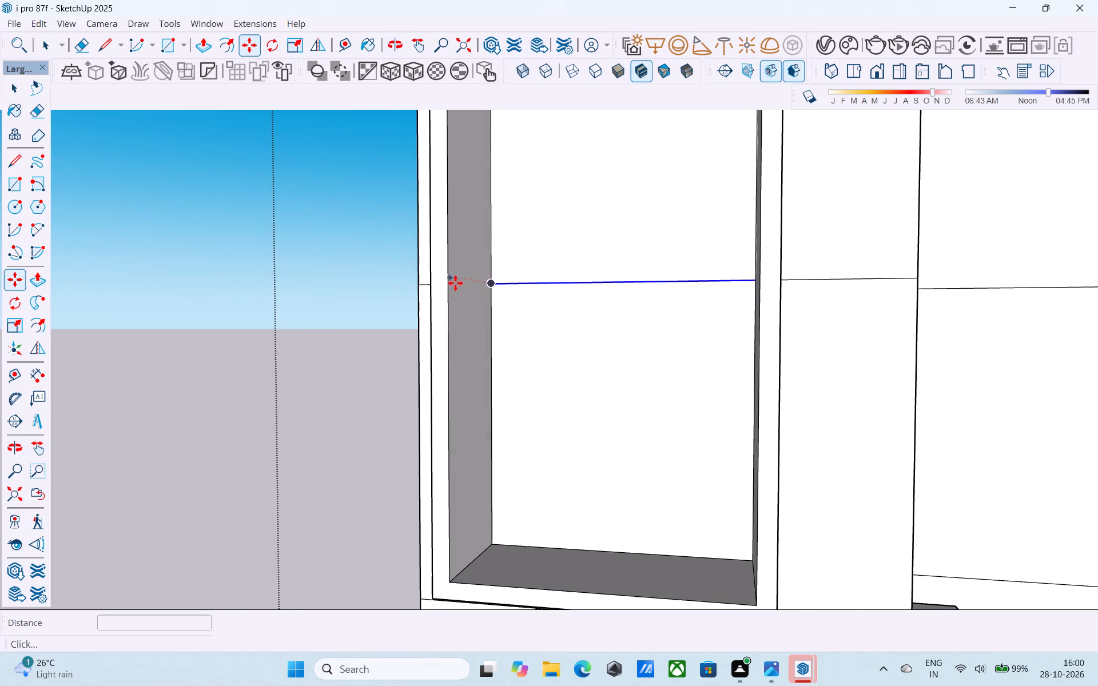
middle_click(444, 284)
scroll(495, 282, "up", 5)
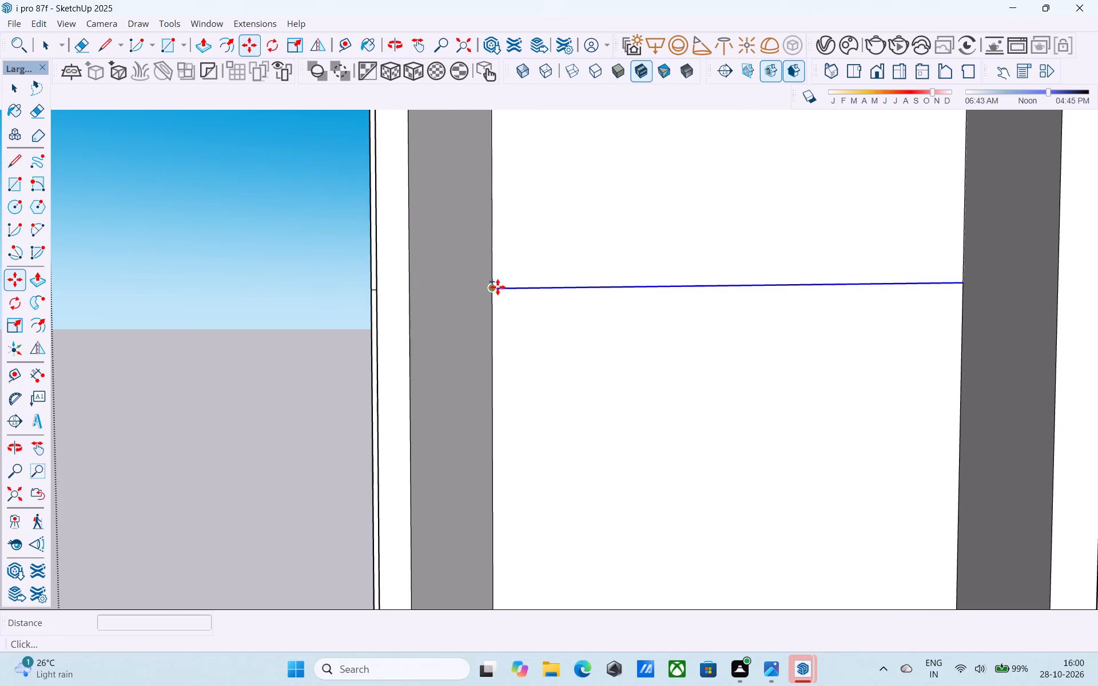
left_click(492, 288)
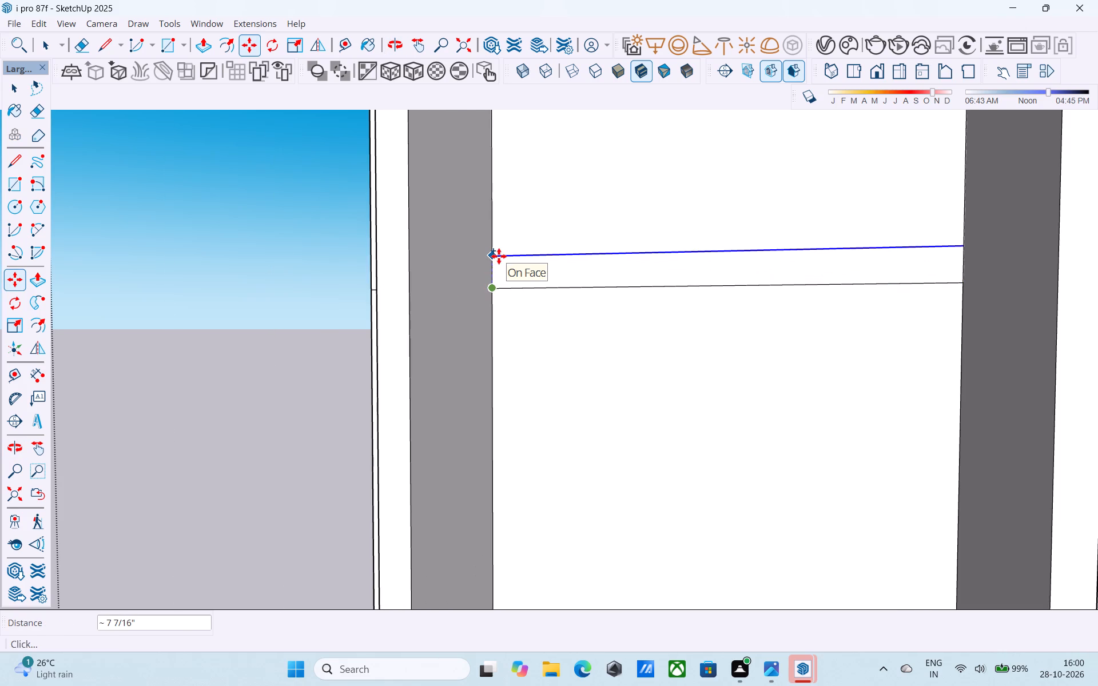
type("1.5'")
key("Return")
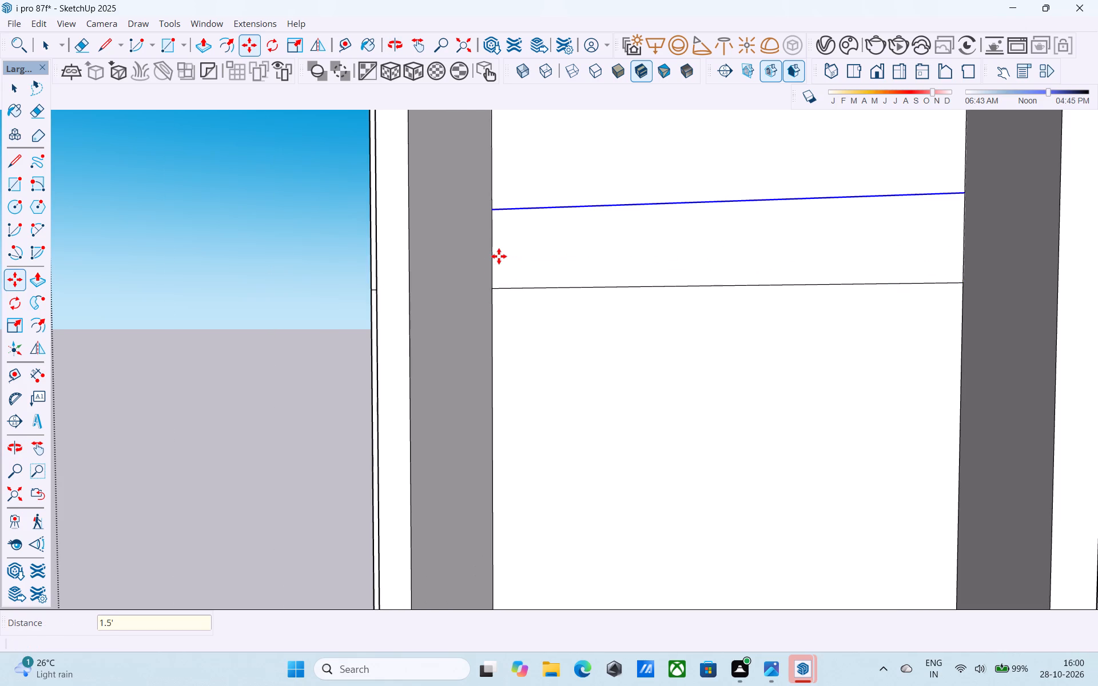
Copy the raised line 3' downward and erase the original floor line between the two copies.
left_click(491, 209)
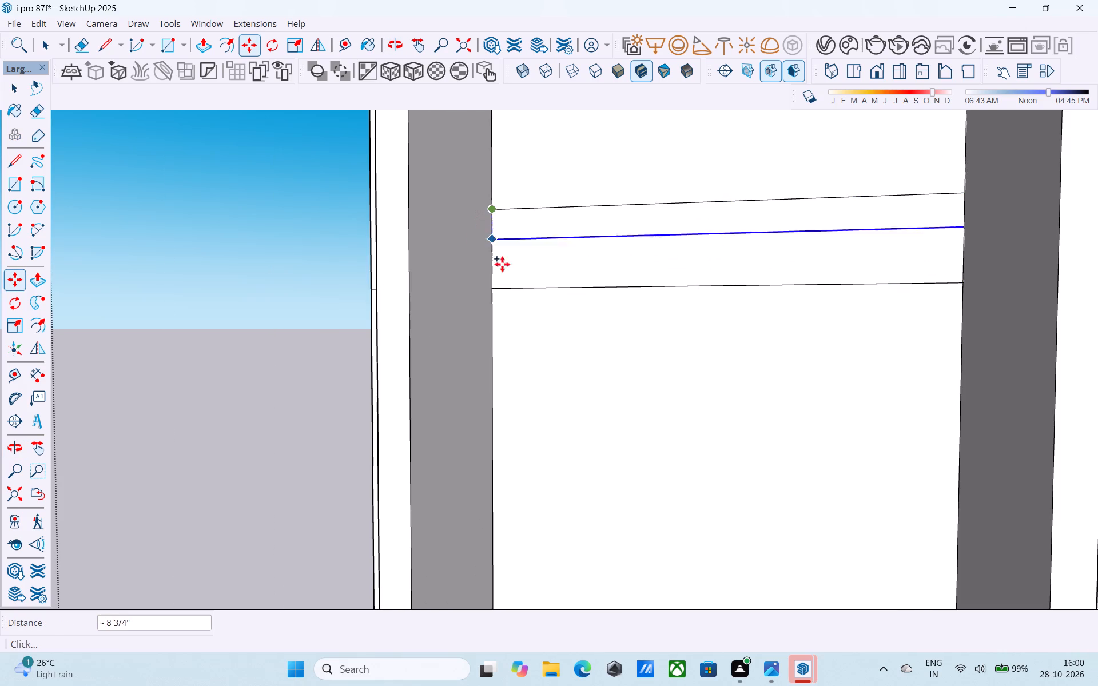
type("3'")
key("Return")
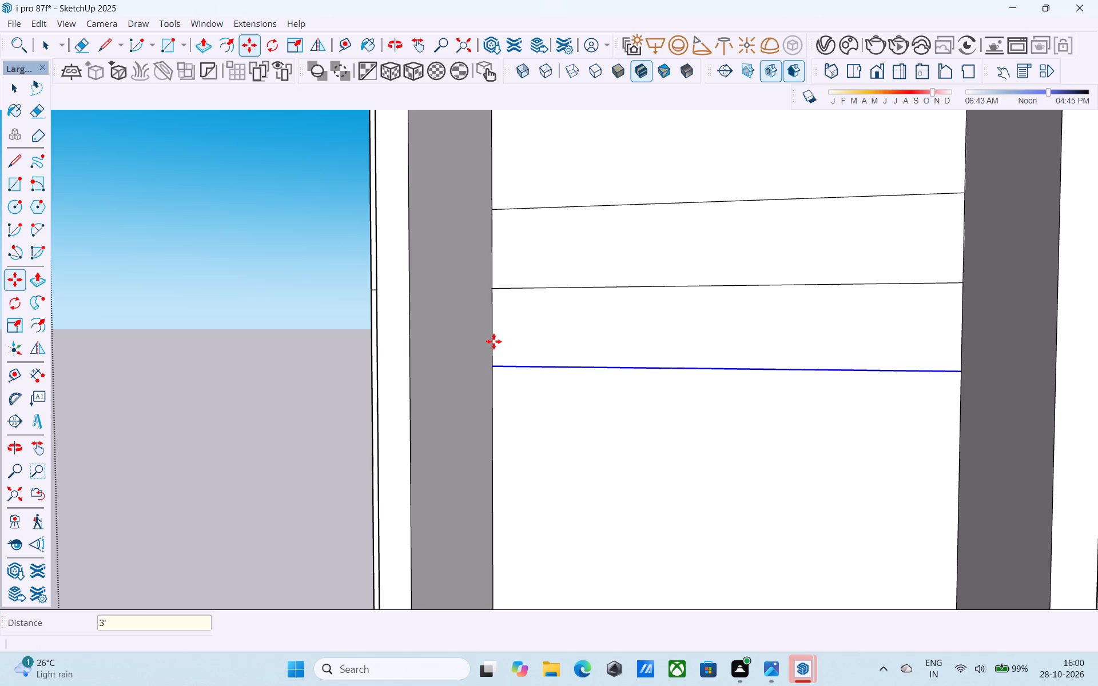
key("e")
left_click_drag(533, 313, 547, 284)
Examine the front facade from several distances and angles, including the floor lines and the recess between the two wings.
scroll(552, 280, "down", 8)
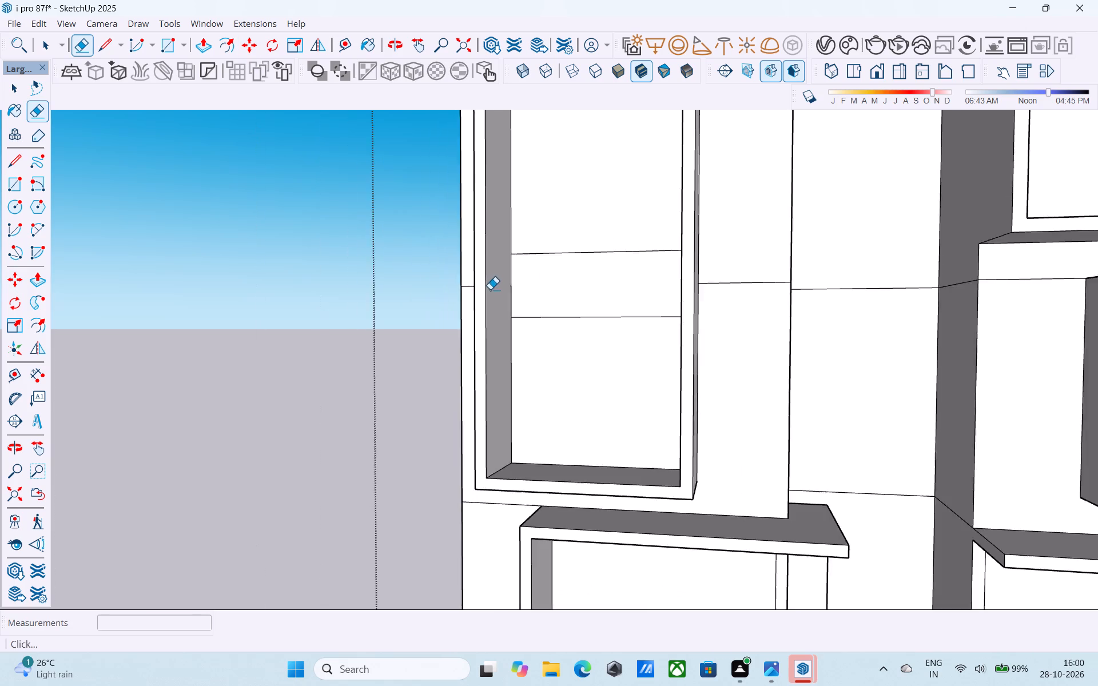
scroll(490, 289, "down", 6)
middle_click_drag(479, 298, 500, 310)
scroll(491, 298, "down", 10)
middle_click_drag(509, 331, 534, 328)
middle_click(538, 326, "shift")
scroll(548, 314, "up", 5)
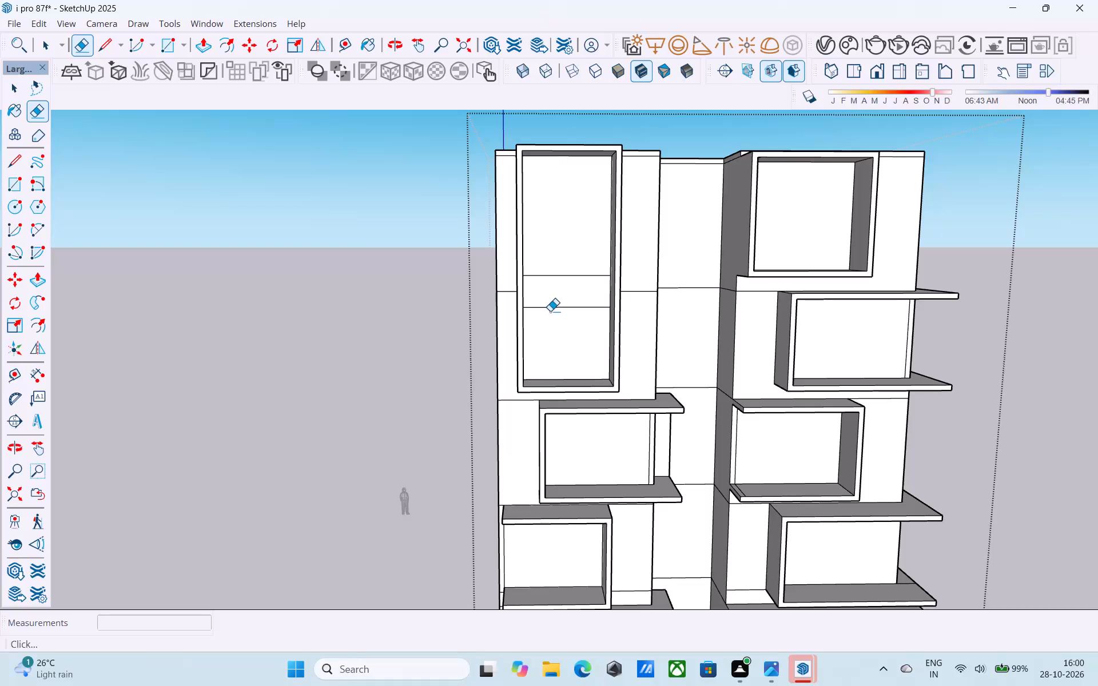
scroll(550, 311, "down", 12)
middle_click_drag(556, 414, 555, 380)
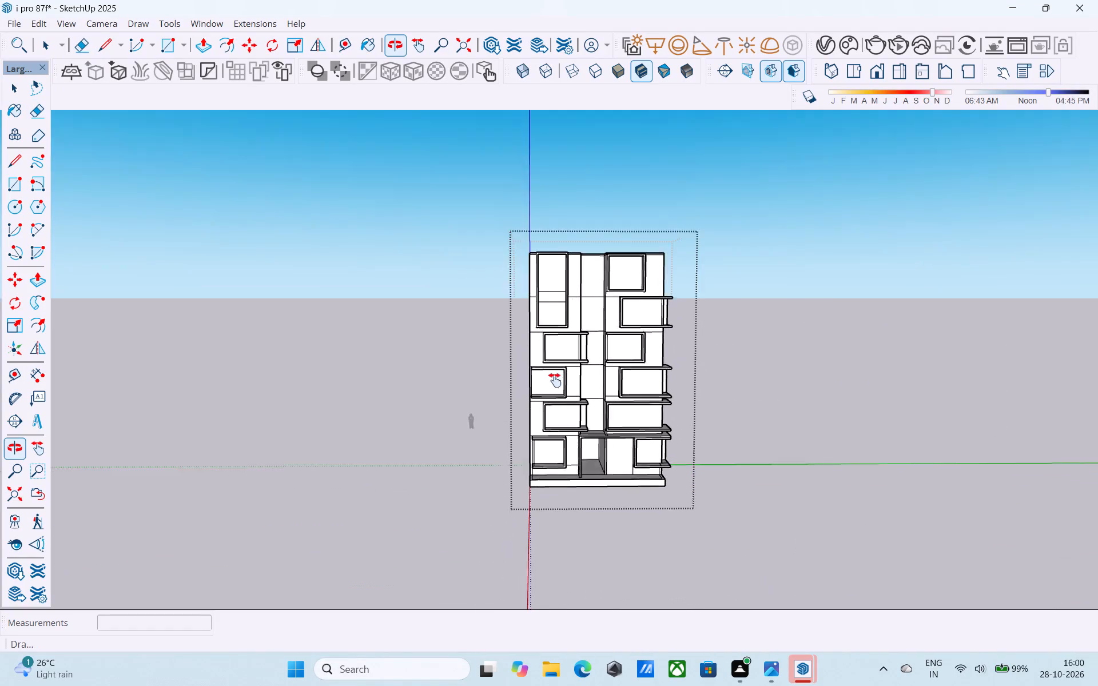
middle_click_drag(555, 380, 554, 346)
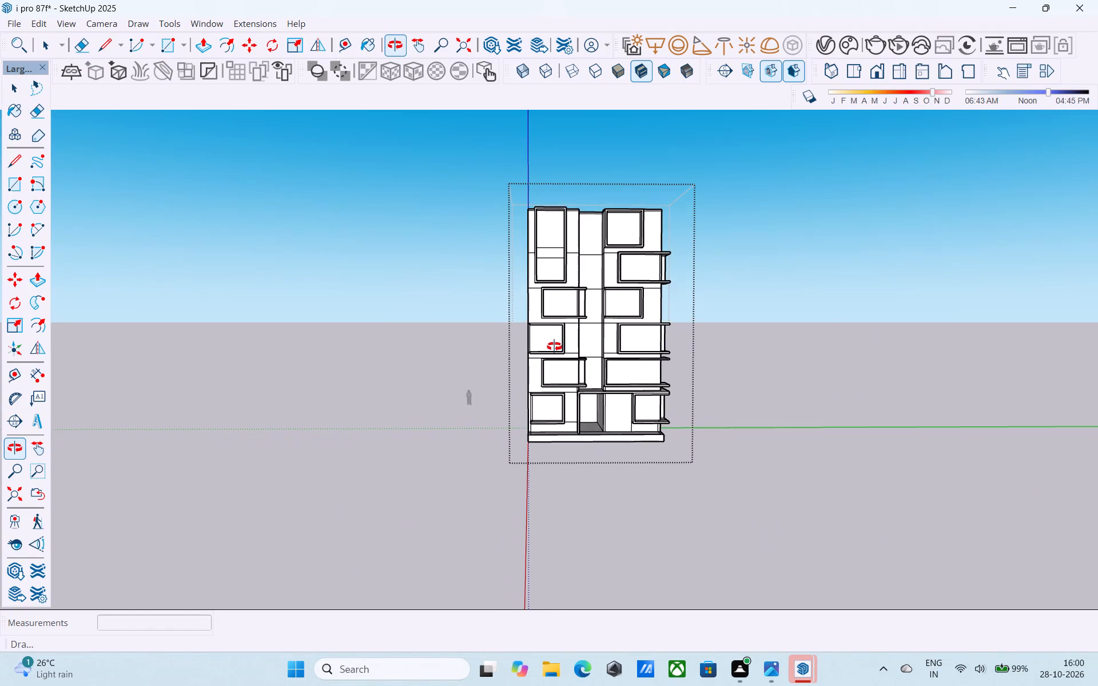
middle_click_drag(554, 346, 557, 345)
scroll(557, 345, "up", 4)
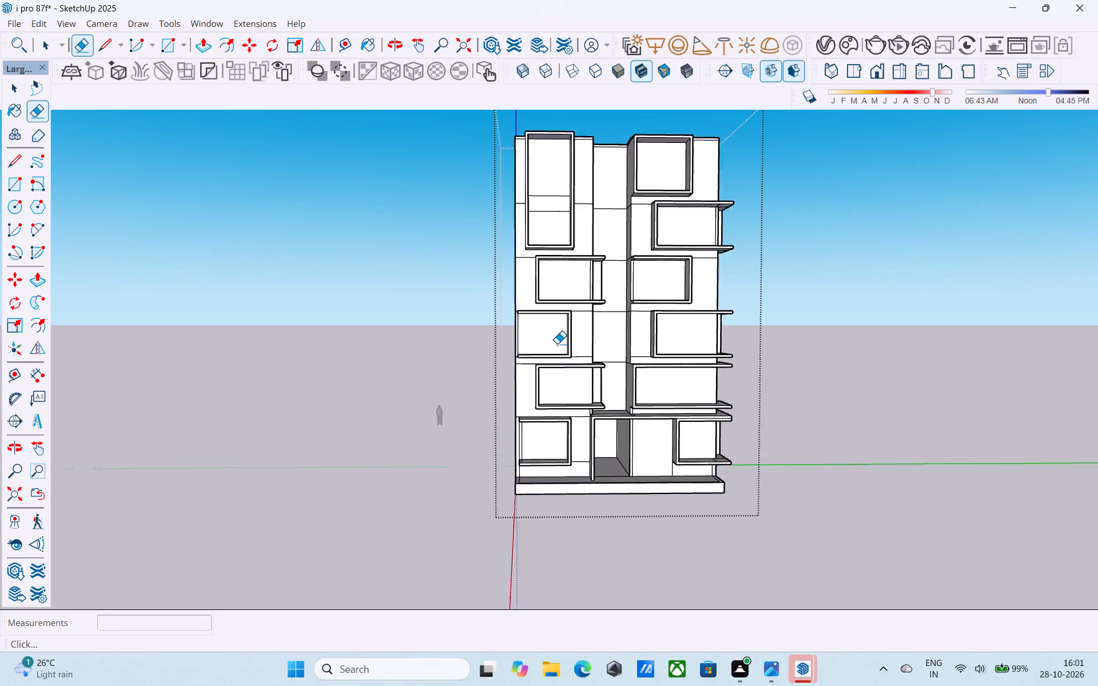
scroll(557, 344, "up", 2)
middle_click_drag(610, 345, 552, 463)
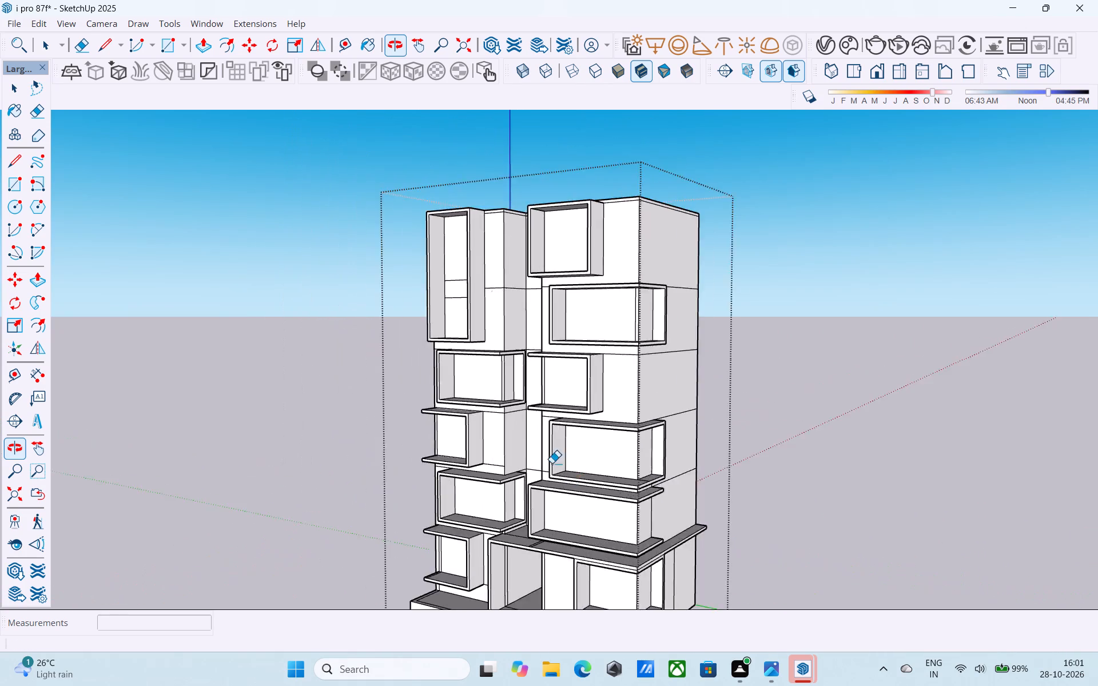
scroll(551, 457, "up", 16)
scroll(532, 382, "down", 3)
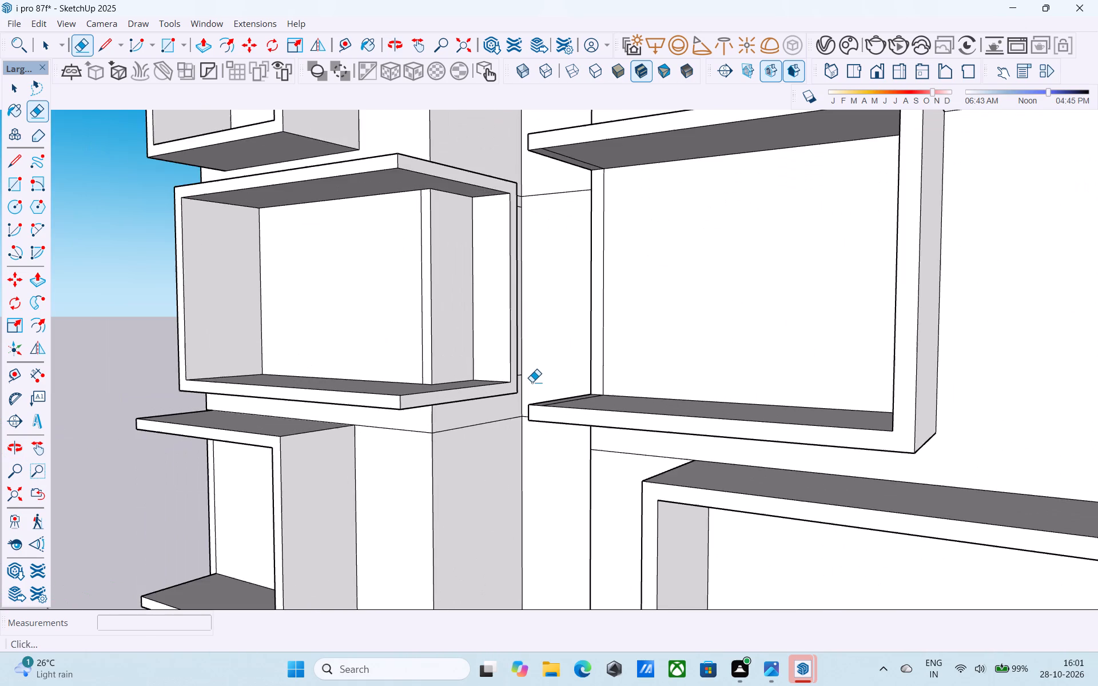
scroll(534, 378, "down", 6)
middle_click_drag(534, 378, 872, 524)
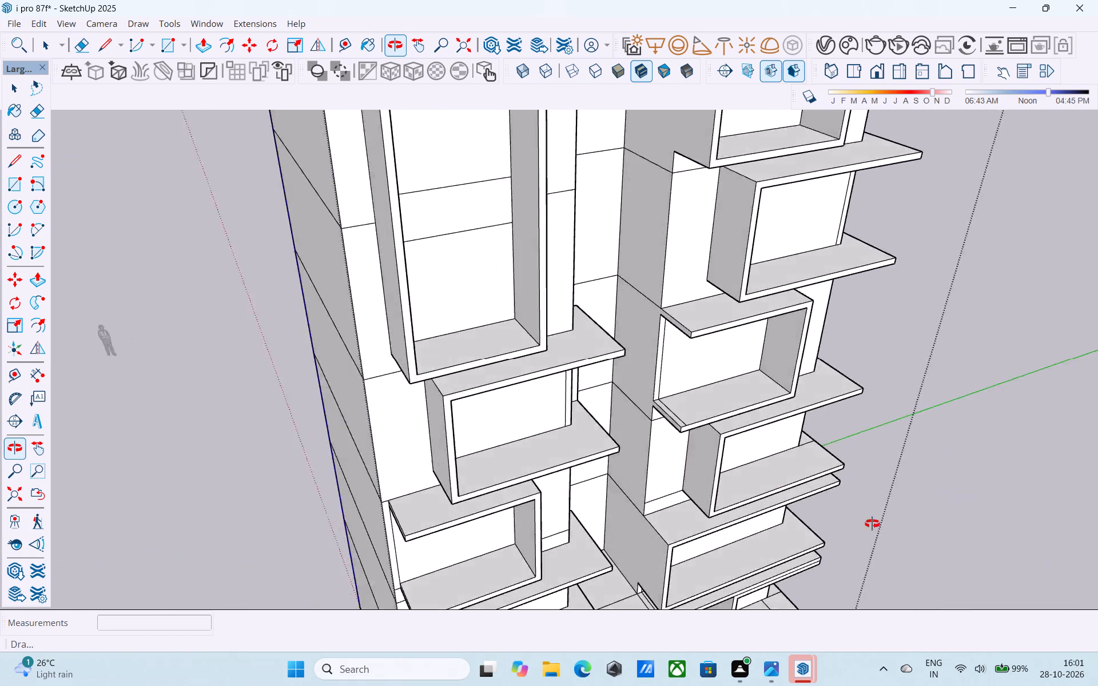
middle_click_drag(872, 524, 861, 388)
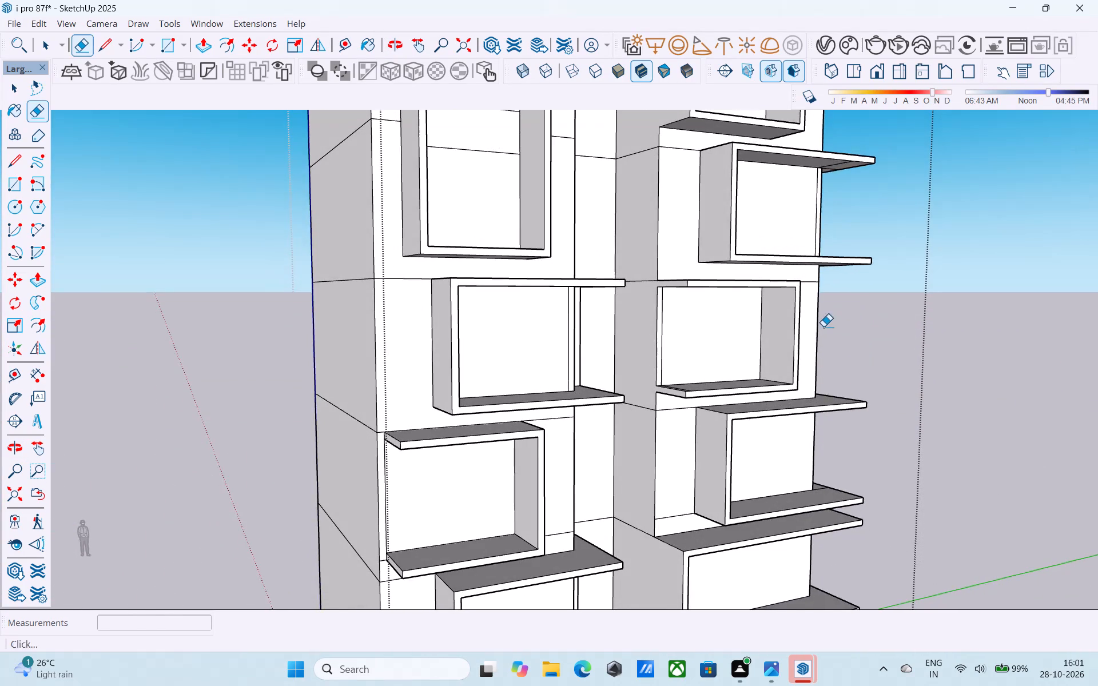
middle_click_drag(823, 326, 803, 361)
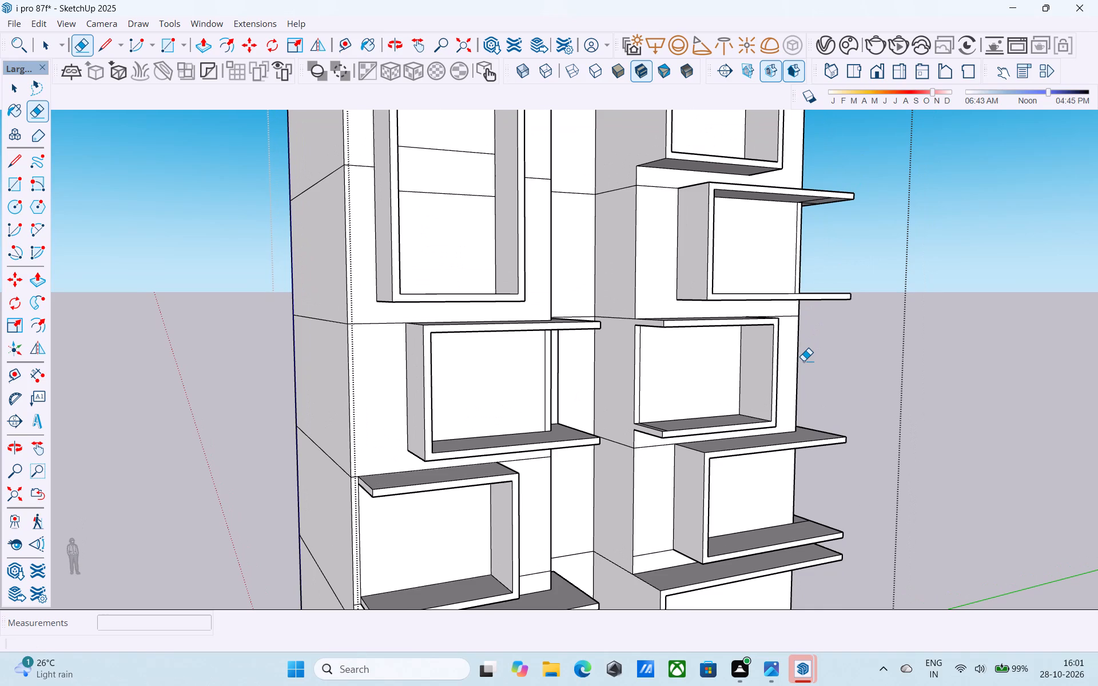
middle_click_drag(804, 362, 778, 363)
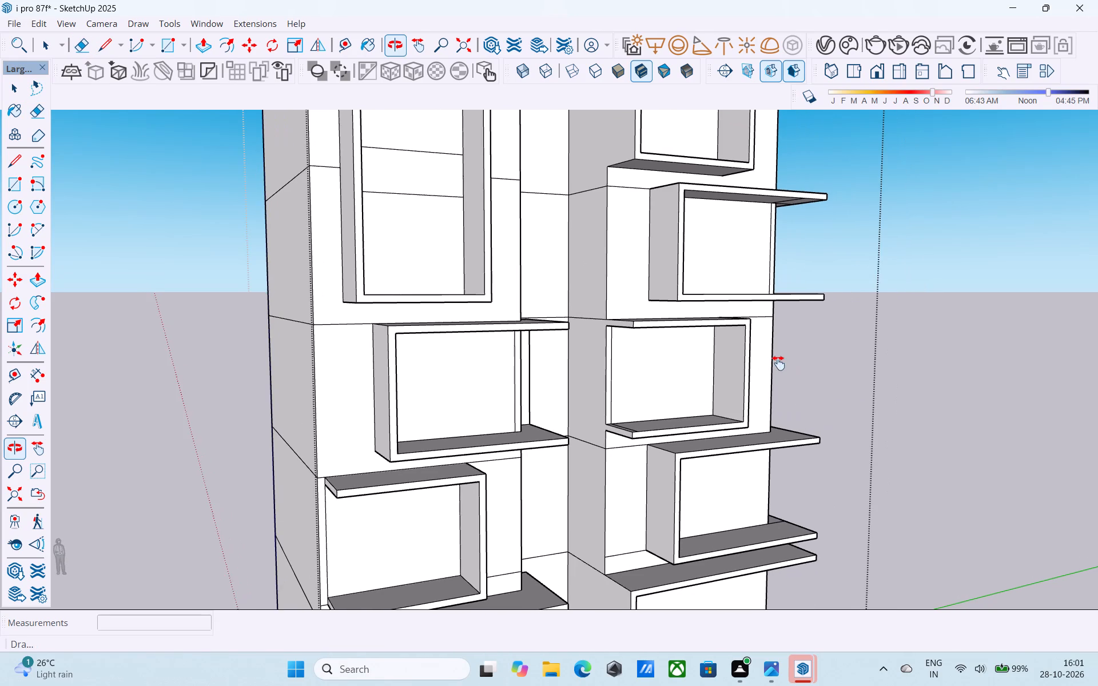
middle_click_drag(778, 363, 771, 366)
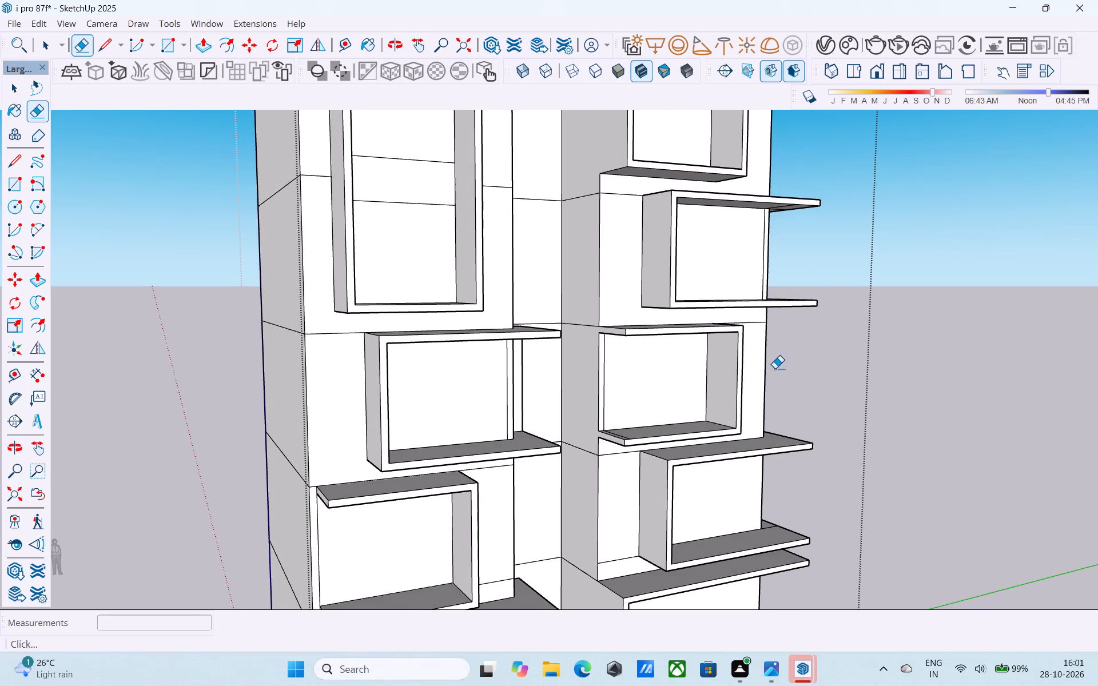
middle_click_drag(775, 368, 741, 377, "shift")
middle_click_drag(722, 378, 729, 385)
Draw a line from the lower corner of the fifth-storey right-wing frame 4' to the wall edge, continuing along the recess side wall.
key("l")
scroll(662, 358, "down", 5)
middle_click_drag(624, 358, 666, 361)
scroll(662, 357, "up", 8)
left_click(686, 333)
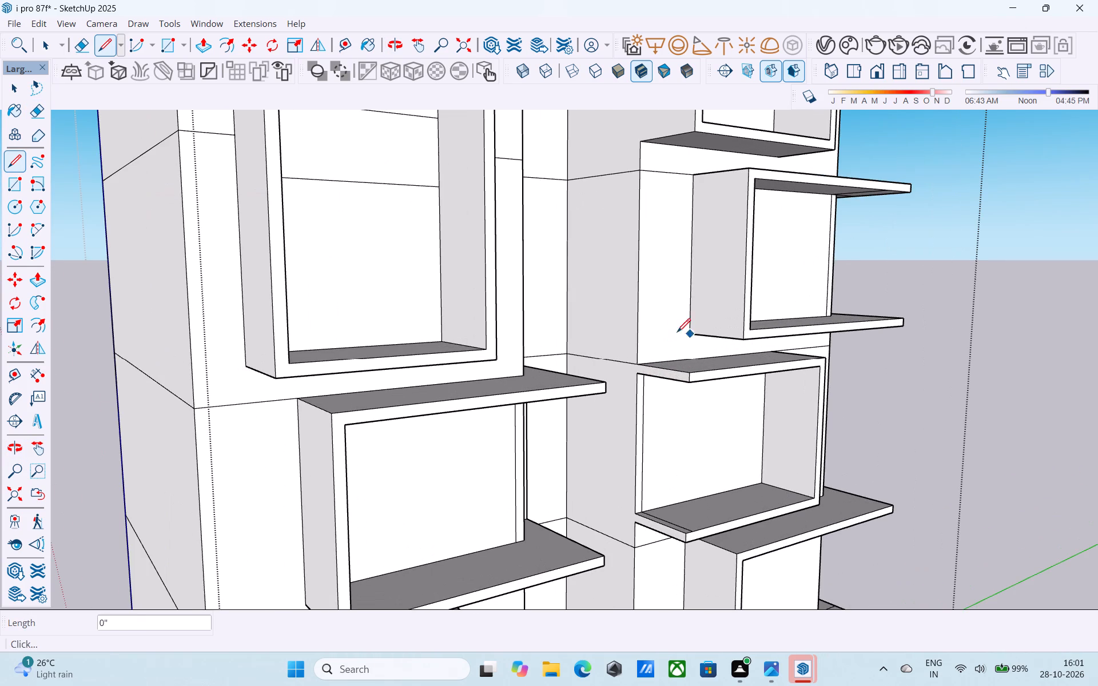
left_click(634, 337)
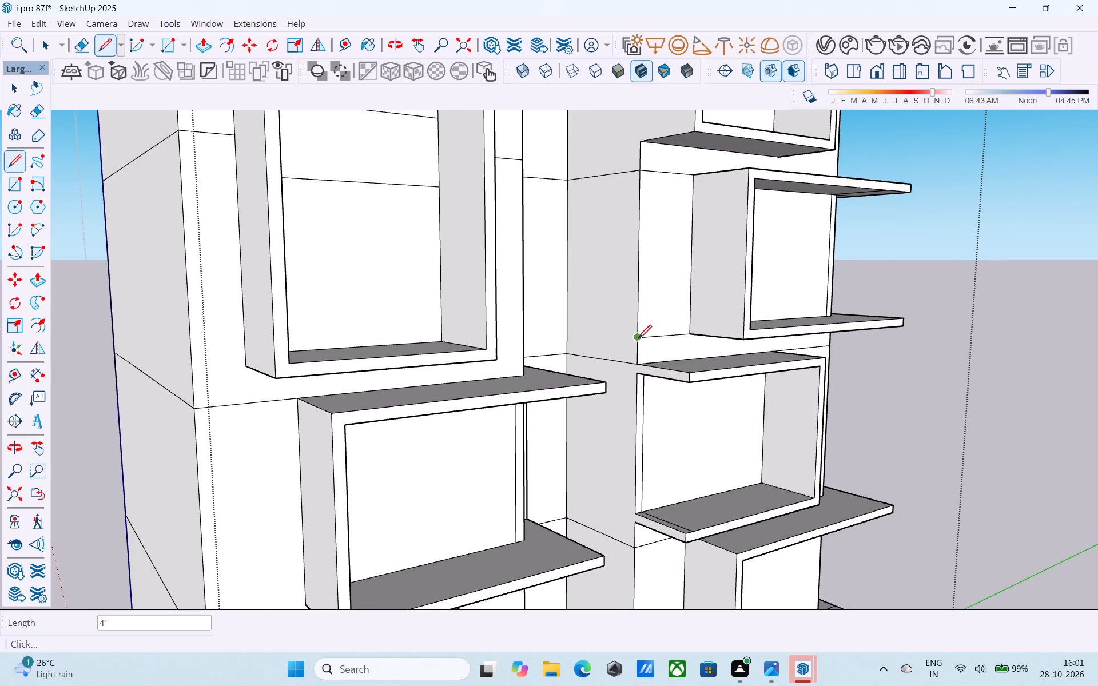
left_click(638, 340)
left_click(568, 328)
Continue the line 7' 6" across the back wall of the central recess and along the opposite side wall to its outer edge.
scroll(576, 333, "down", 3)
middle_click_drag(602, 334, 592, 324, "shift")
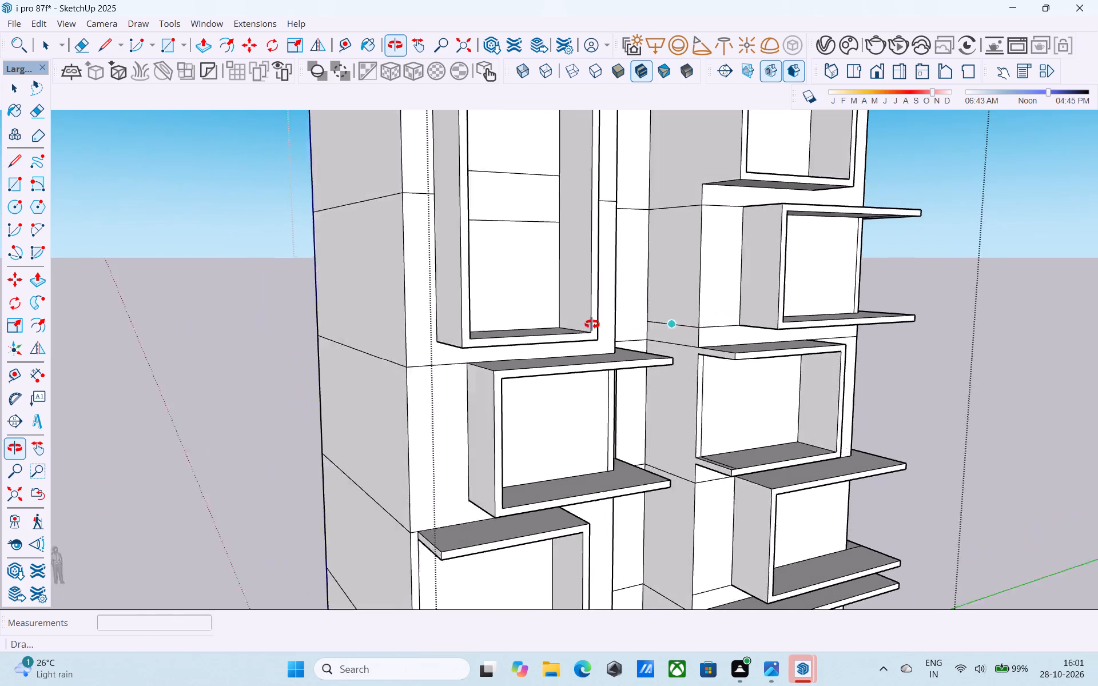
middle_click_drag(592, 324, 562, 322, "shift")
scroll(601, 322, "up", 8)
left_click(685, 326)
middle_click_drag(678, 325, 630, 310)
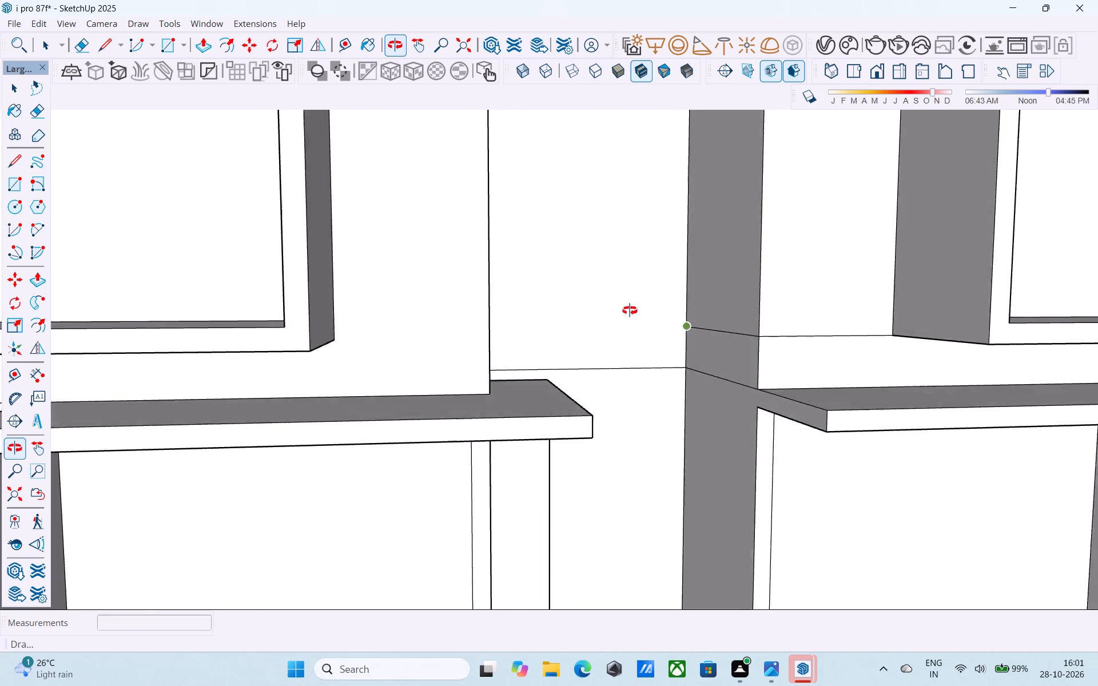
middle_click_drag(630, 310, 524, 302)
left_click(491, 328)
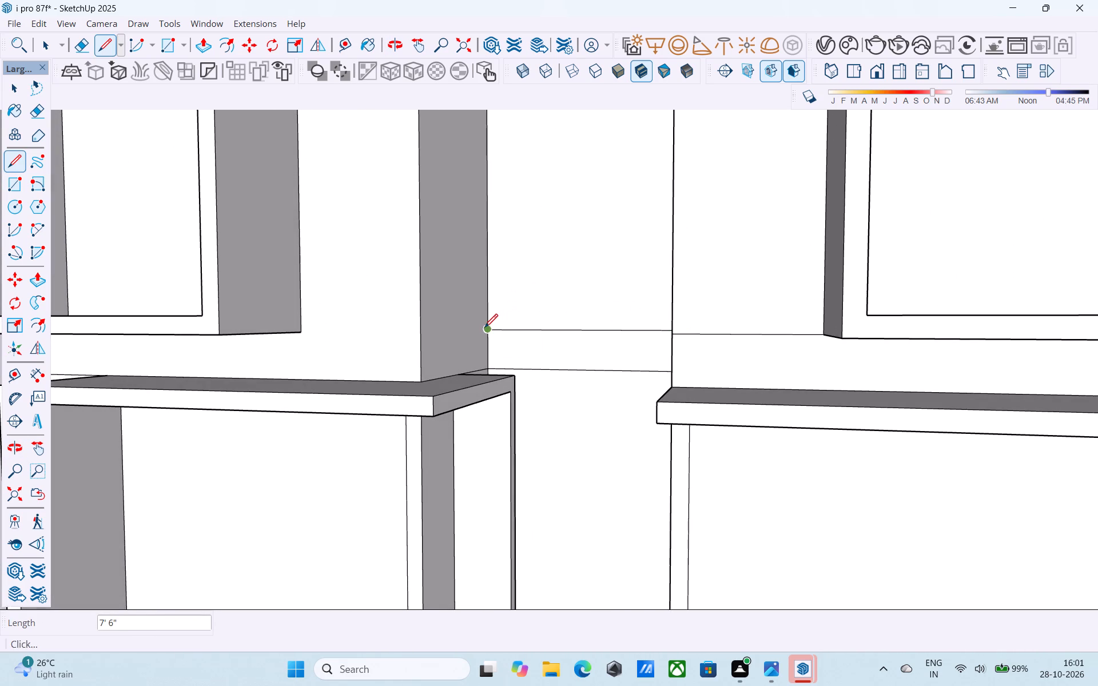
left_click(484, 329)
left_click(425, 337)
Draw a 6' 6" line from the lower corner of the top right-wing frame along the recess side wall to its back corner.
scroll(512, 350, "down", 7)
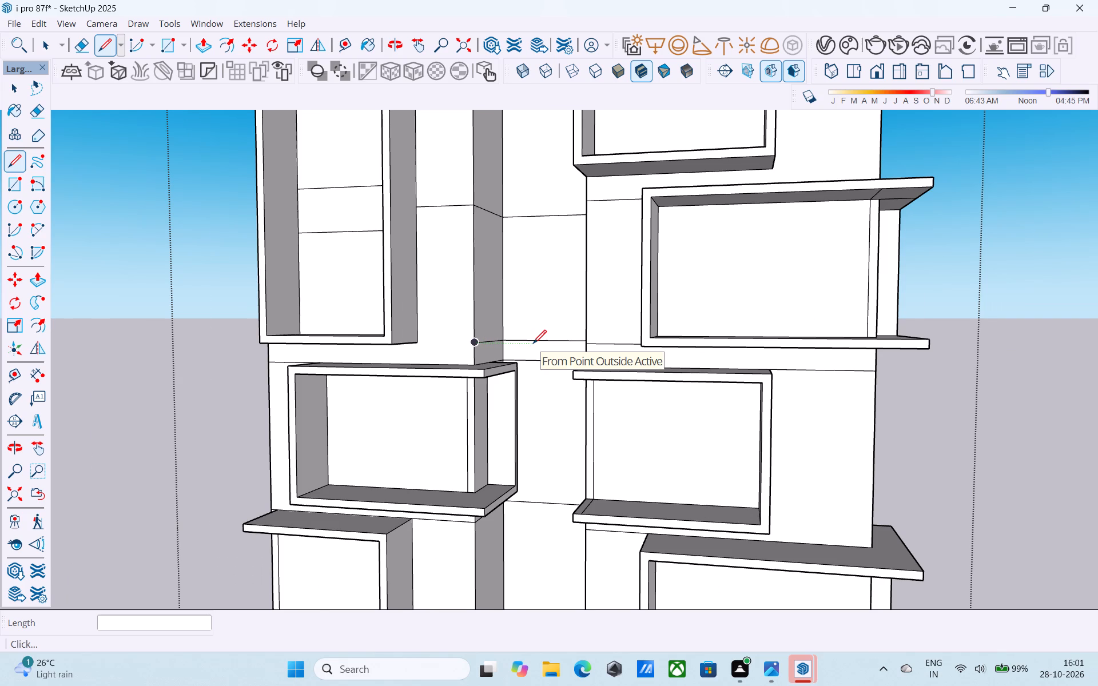
scroll(533, 345, "down", 6)
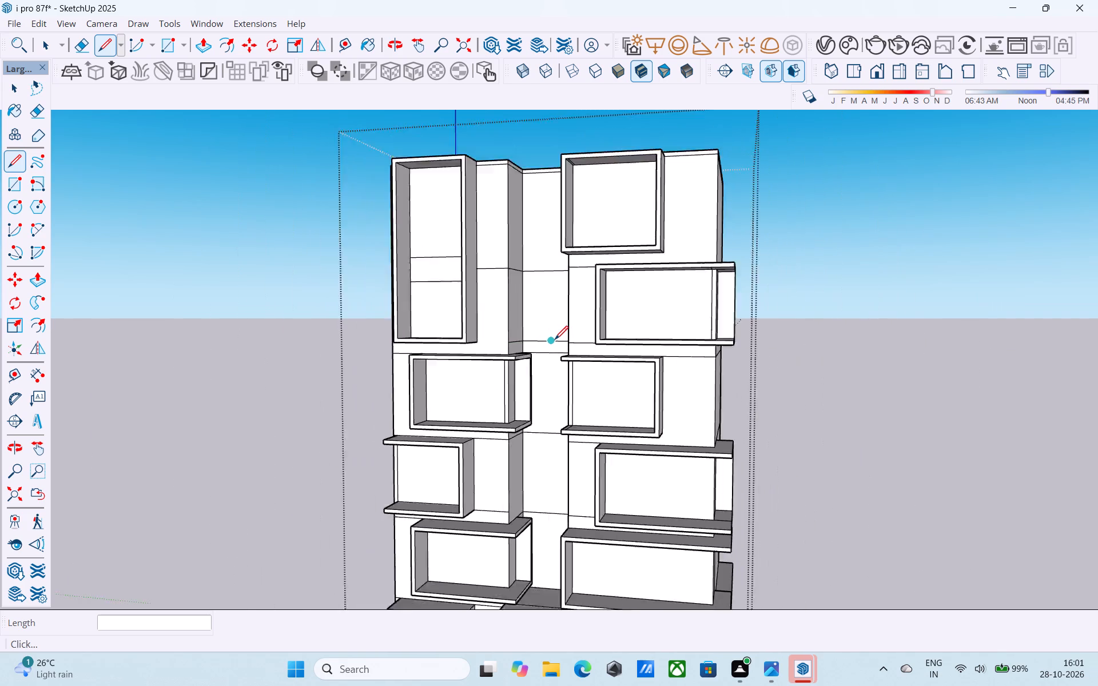
scroll(555, 341, "down", 2)
middle_click_drag(555, 341, 643, 402)
scroll(674, 365, "up", 9)
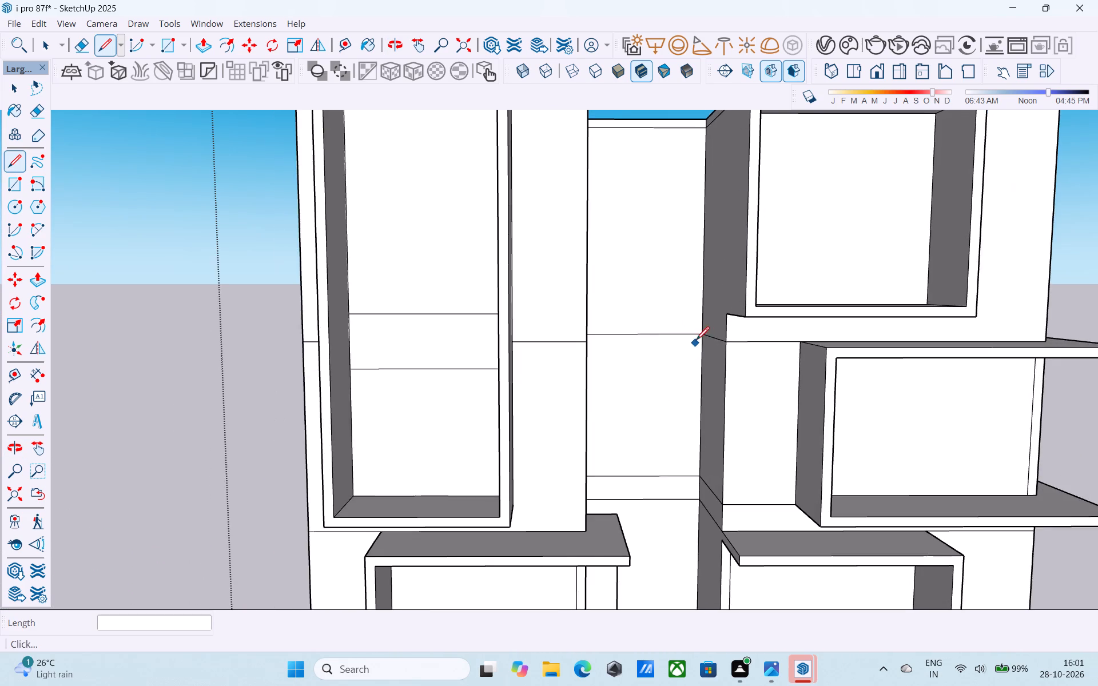
middle_click_drag(703, 331, 664, 362)
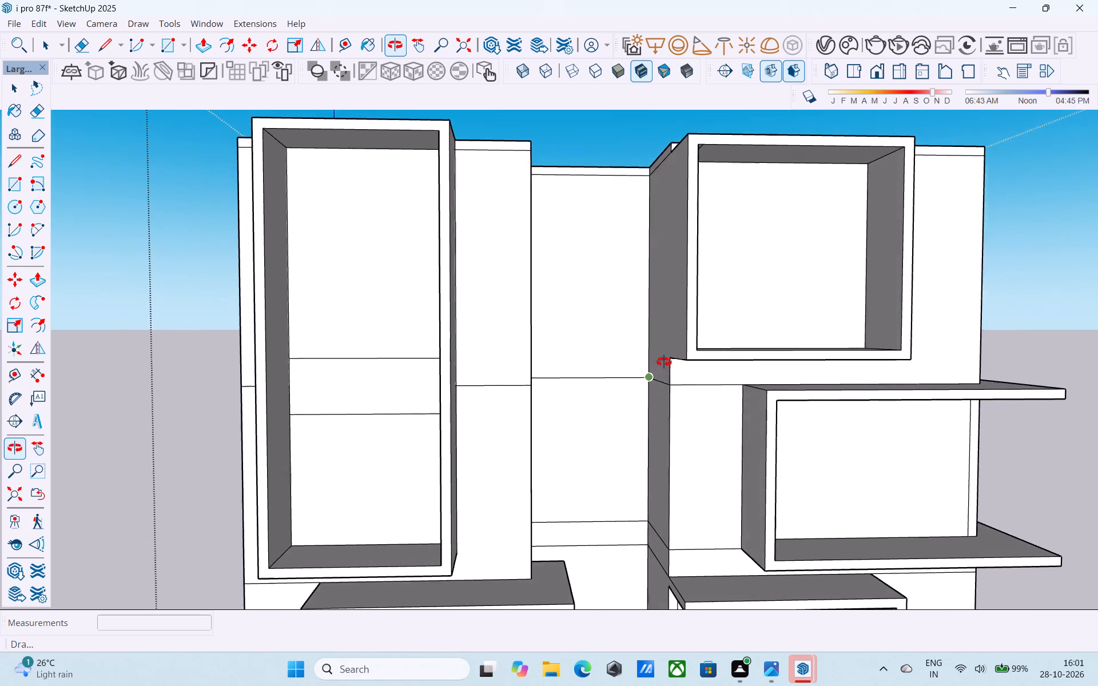
middle_click_drag(664, 362, 675, 357)
middle_click_drag(687, 360, 661, 394, "shift")
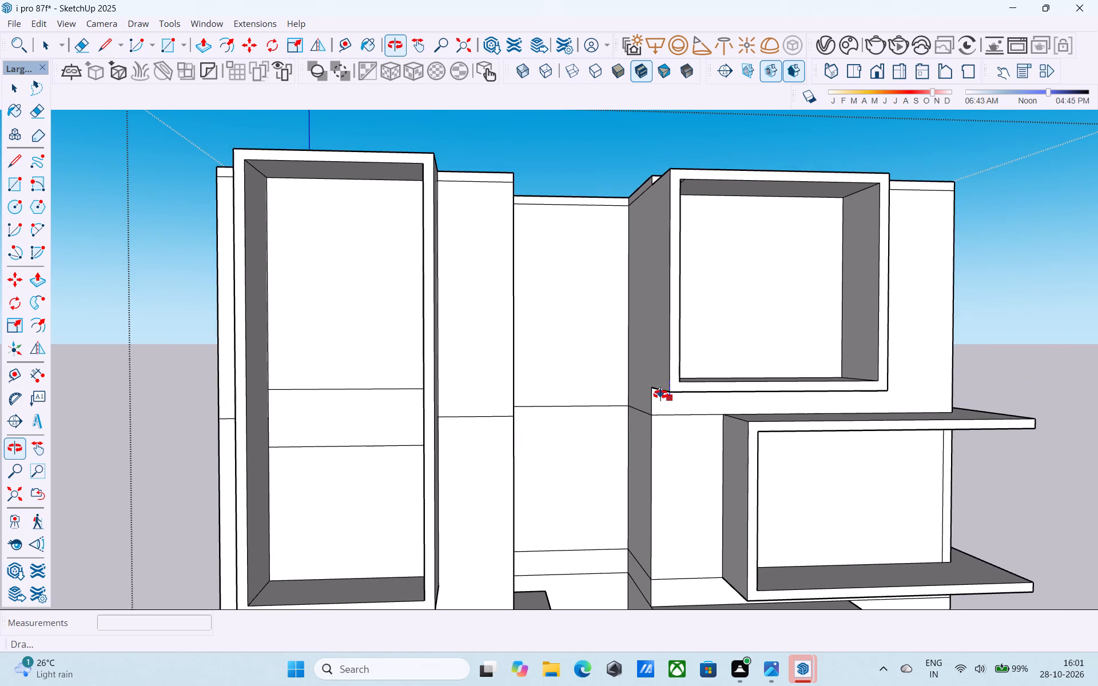
middle_click_drag(661, 394, 669, 382, "shift")
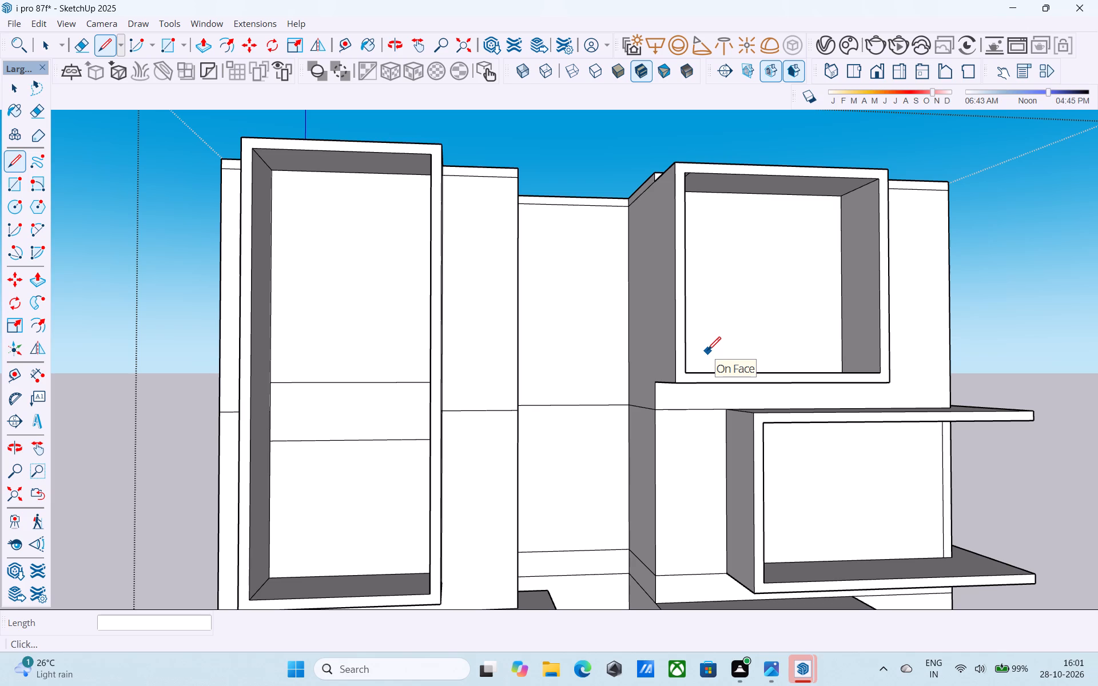
middle_click_drag(707, 352, 682, 364, "shift")
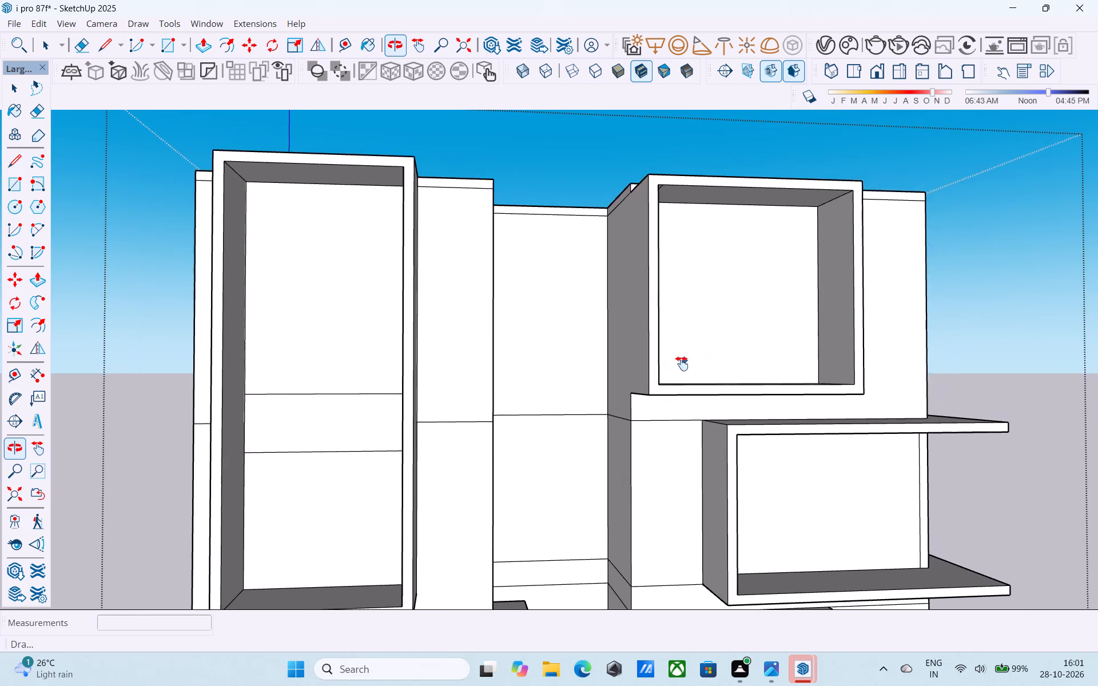
middle_click_drag(682, 364, 738, 327, "shift")
scroll(662, 376, "up", 4)
left_click(654, 378)
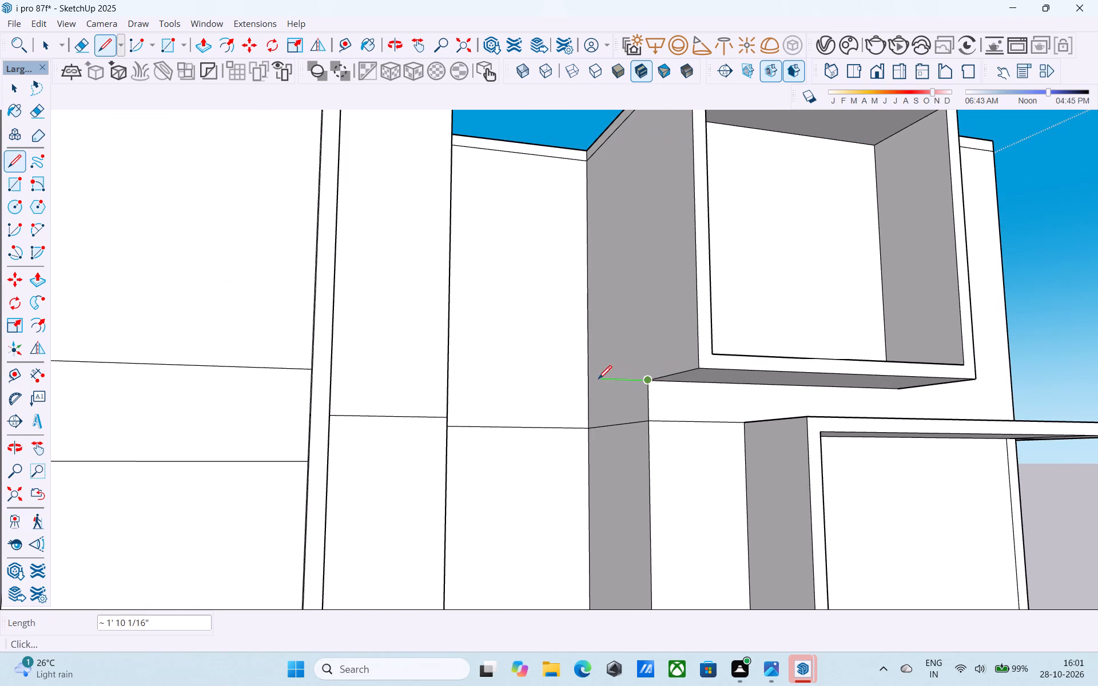
scroll(597, 397, "up", 1)
middle_click_drag(597, 397, 590, 474)
scroll(586, 457, "up", 2)
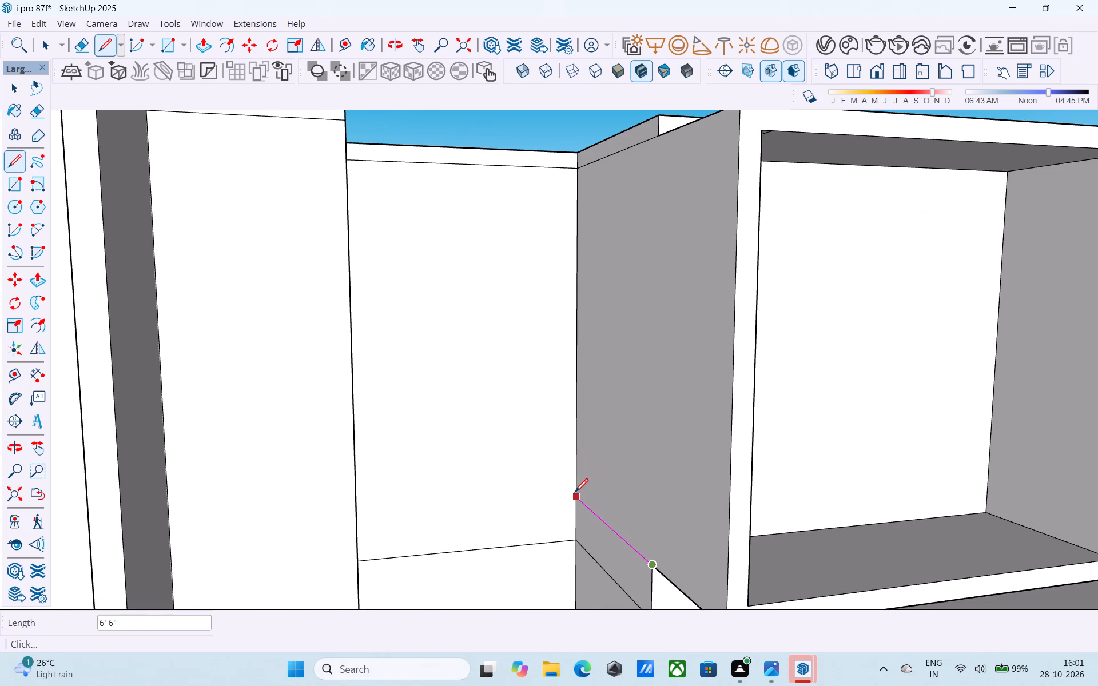
scroll(577, 497, "up", 8)
left_click(575, 496)
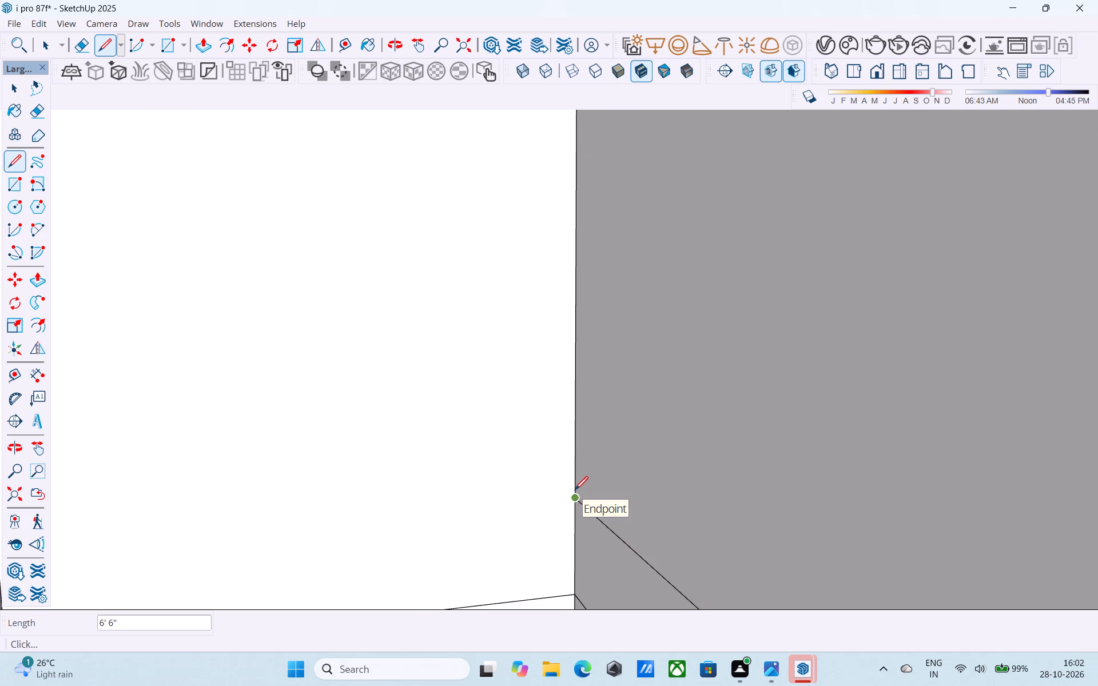
Continue the line 7' 6" across the recess back wall and 6' 6" along the opposite side wall to its outer edge.
left_click(574, 497)
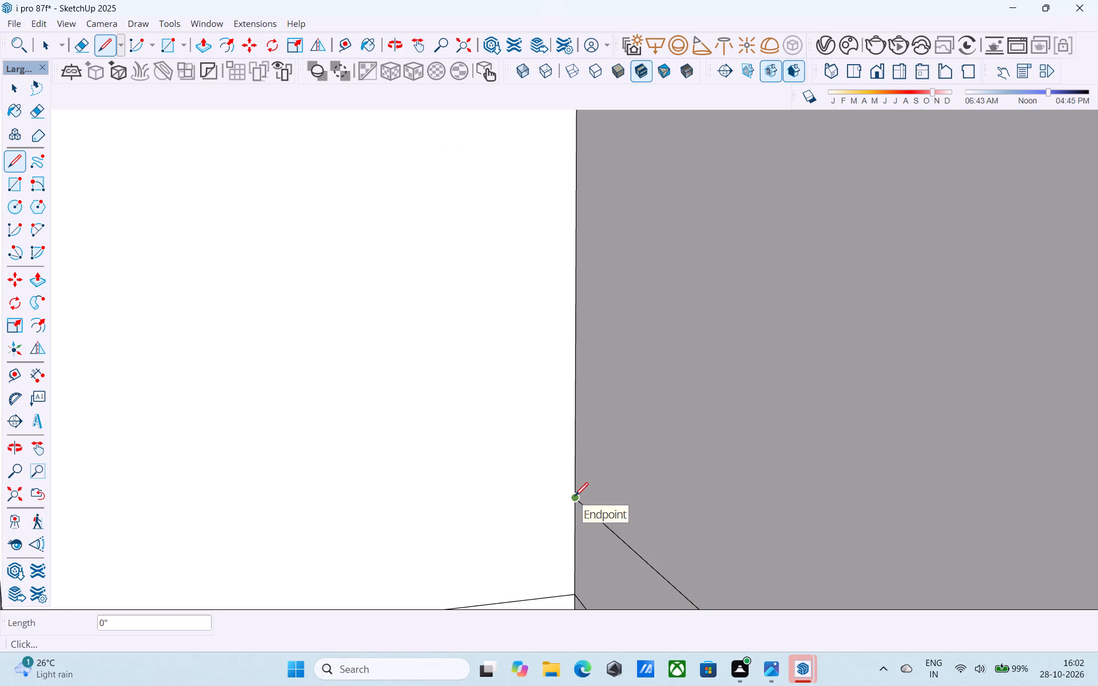
scroll(575, 497, "down", 6)
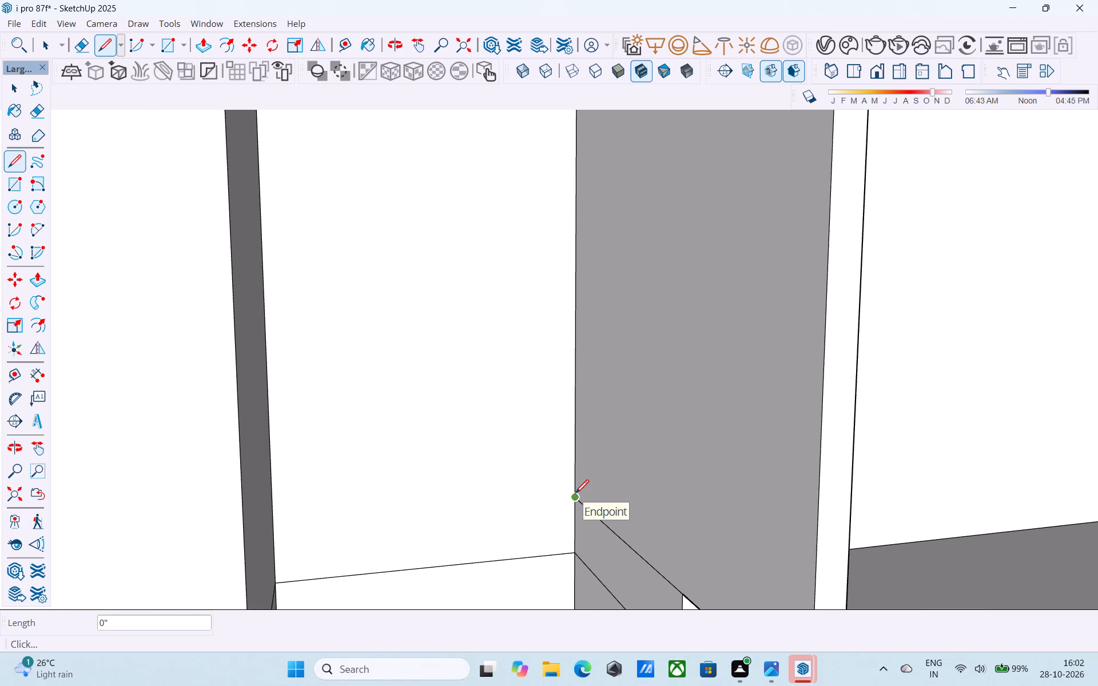
scroll(575, 494, "down", 6)
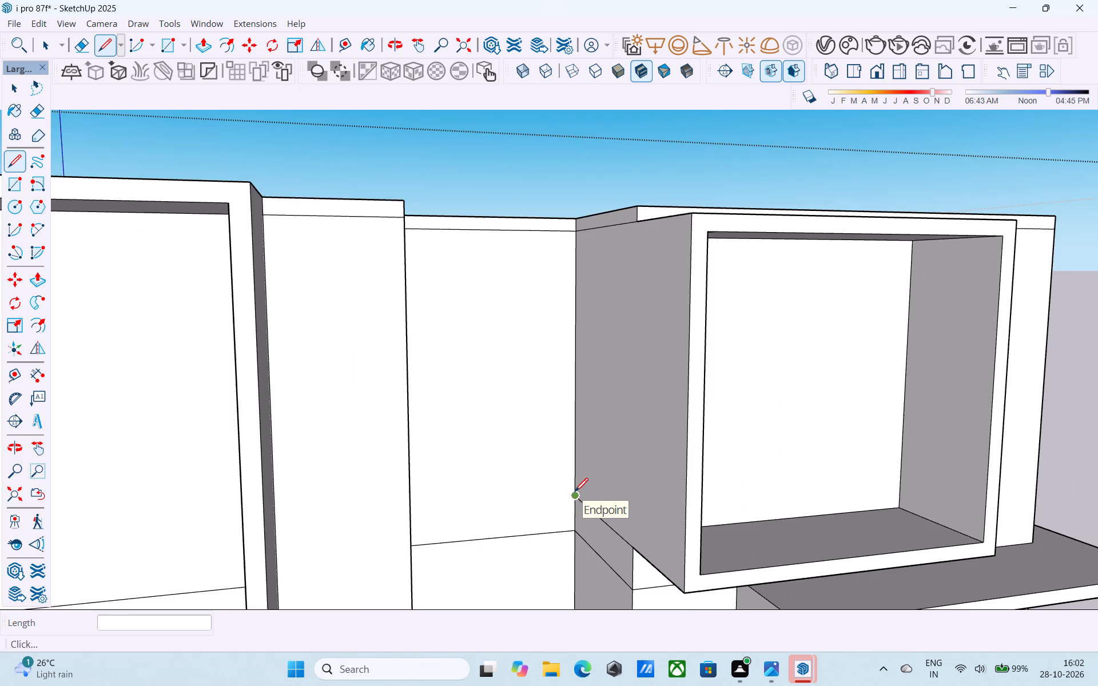
middle_click_drag(572, 490, 600, 454)
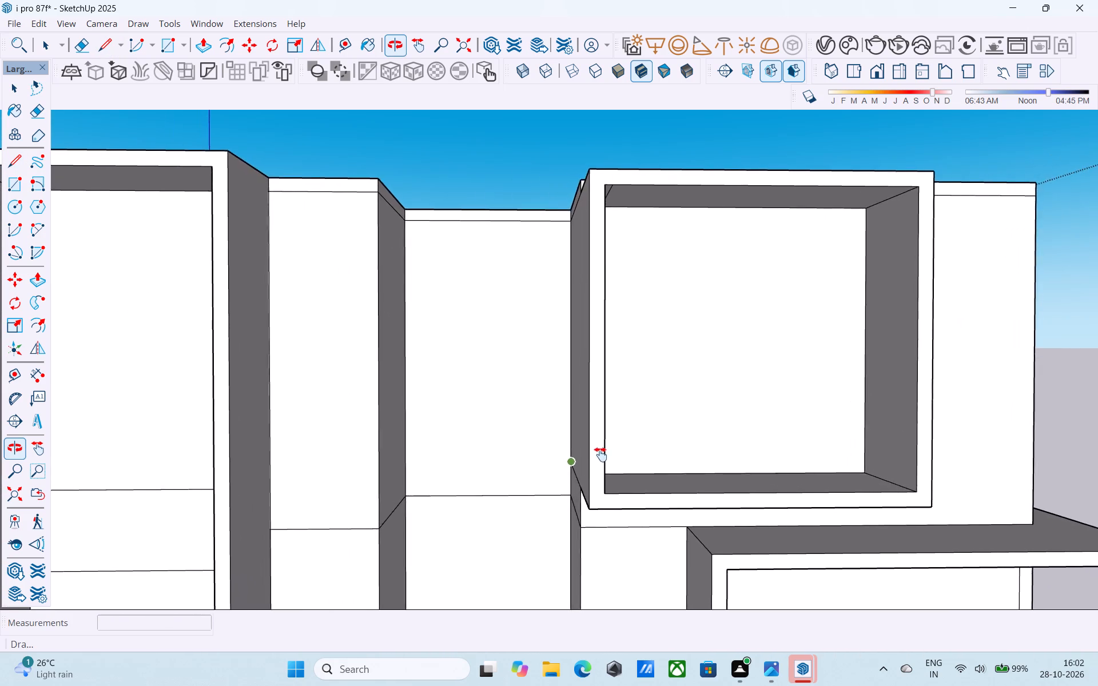
middle_click_drag(600, 454, 674, 457)
middle_click_drag(477, 452, 463, 445)
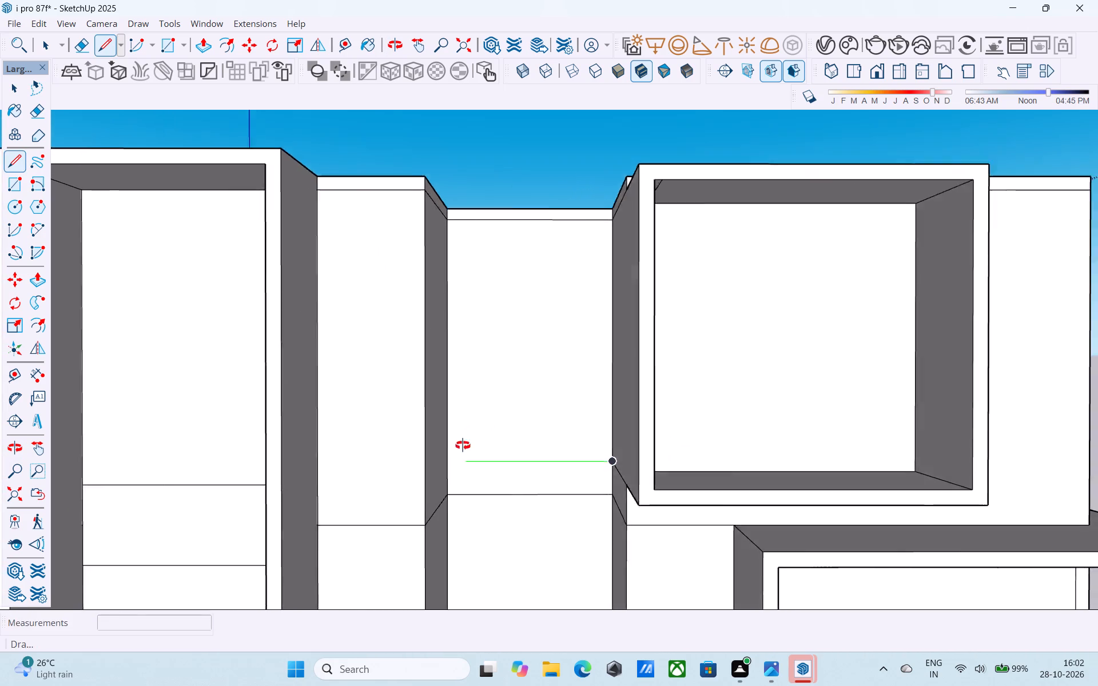
middle_click_drag(463, 445, 443, 446)
scroll(444, 449, "up", 5)
left_click(404, 466)
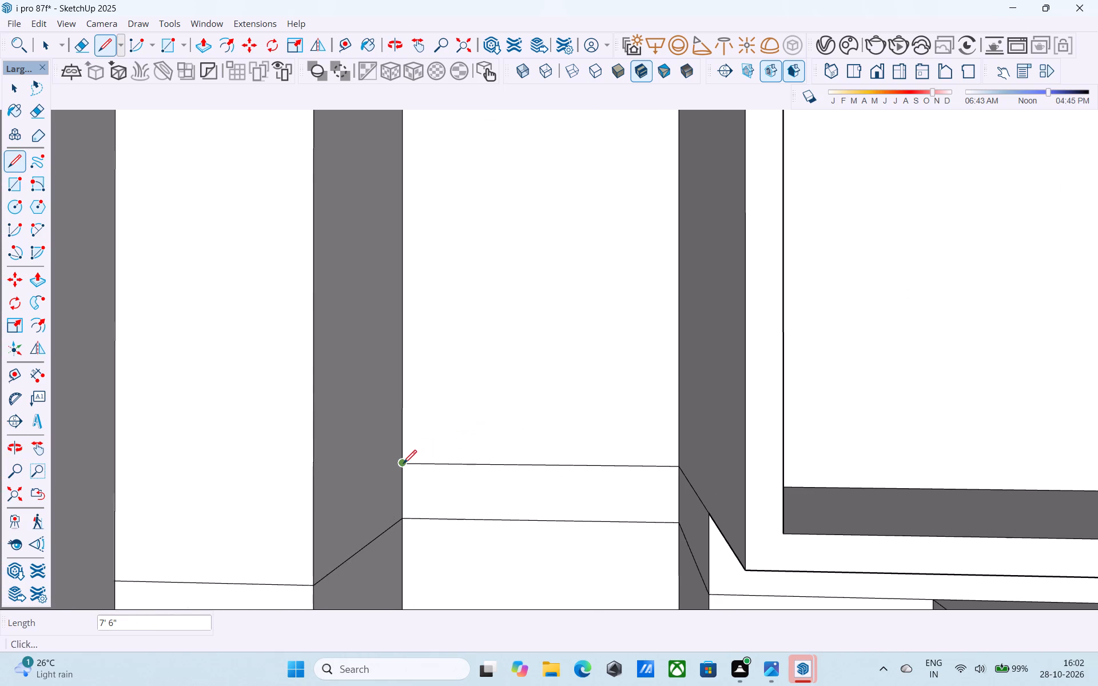
left_click(403, 465)
scroll(404, 461, "down", 4)
middle_click_drag(404, 461, 419, 423, "shift")
left_click(369, 441)
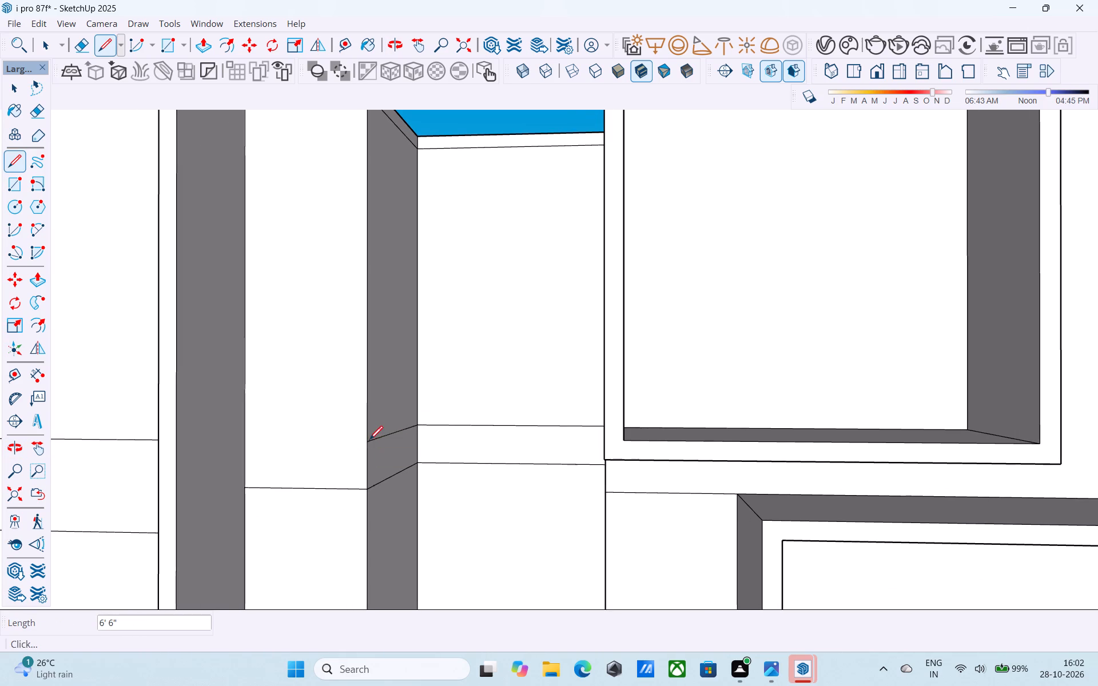
Extend the line 4' across the left wing's front wall and 4' over the tall frame's side face to its front edge.
left_click(363, 441)
left_click(239, 440)
left_click(242, 447)
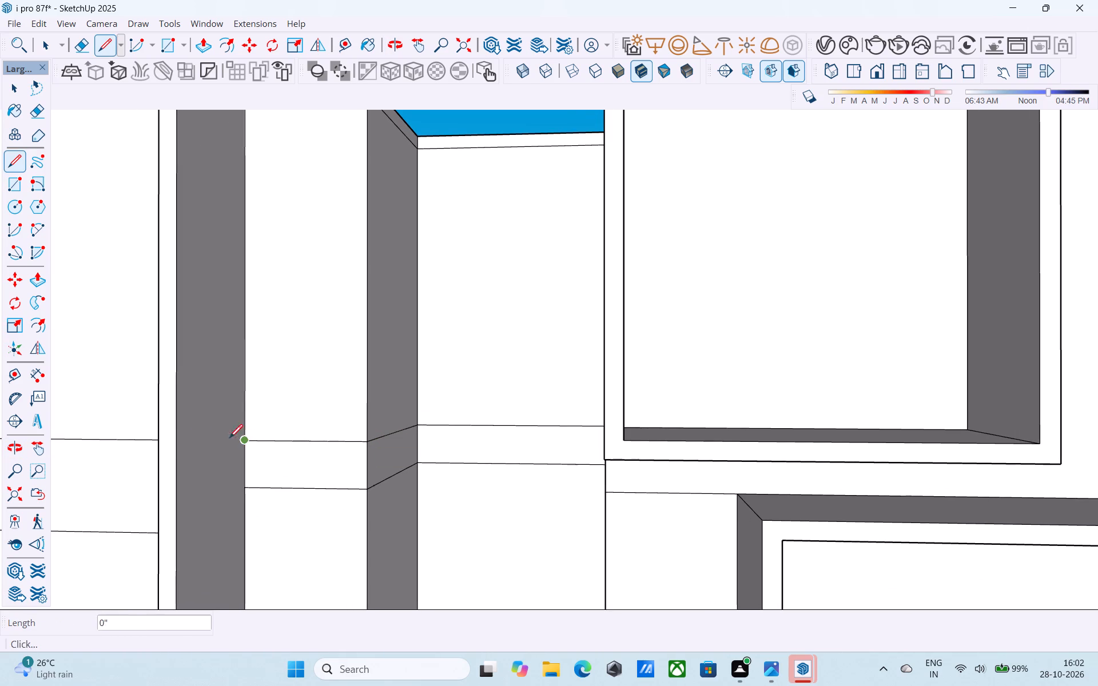
left_click(178, 450)
Continue the lower floor line 4' across the tall frame's side face to its front edge.
scroll(249, 418, "down", 2)
left_click(246, 479)
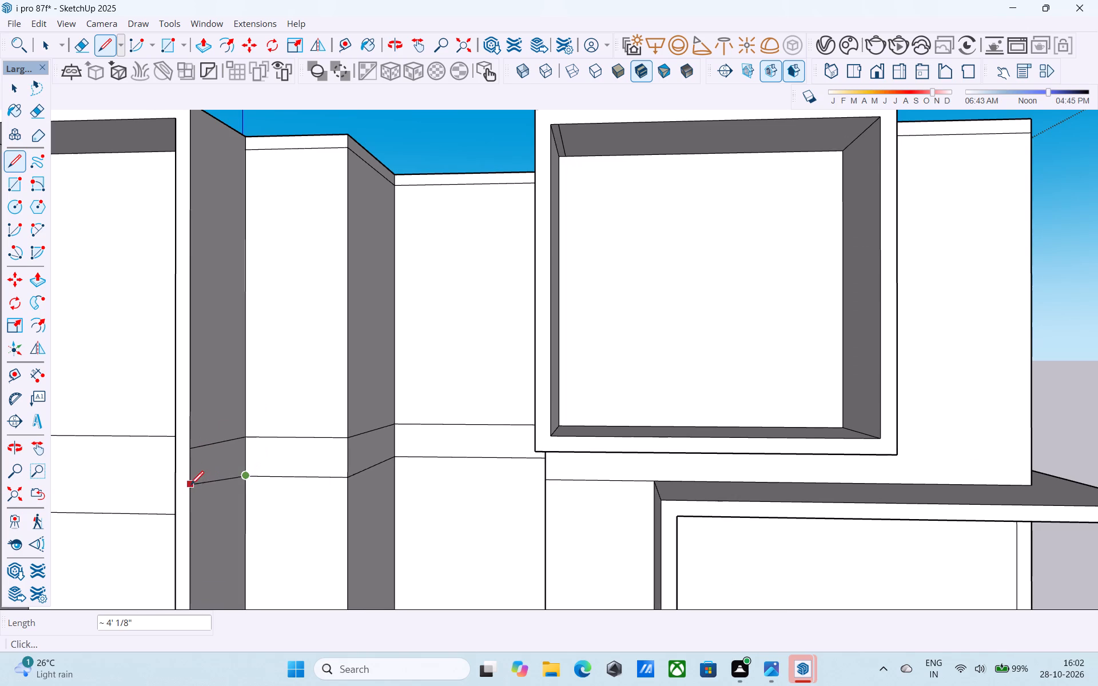
scroll(192, 505, "up", 5)
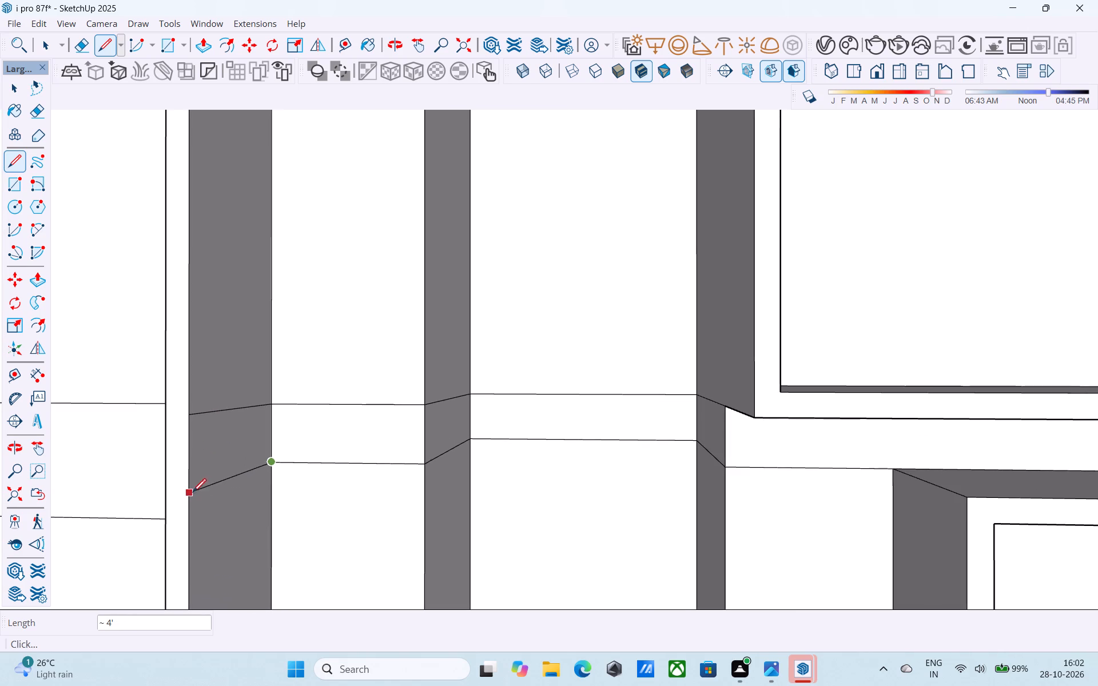
middle_click_drag(271, 457, 94, 481)
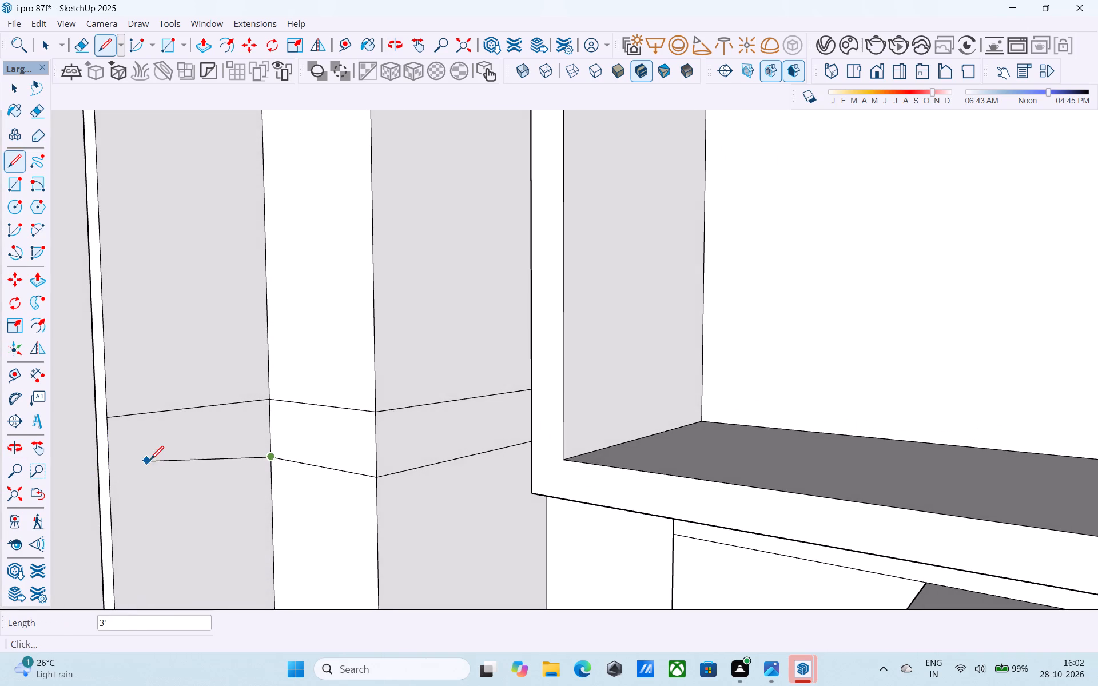
middle_click_drag(162, 465, 298, 502)
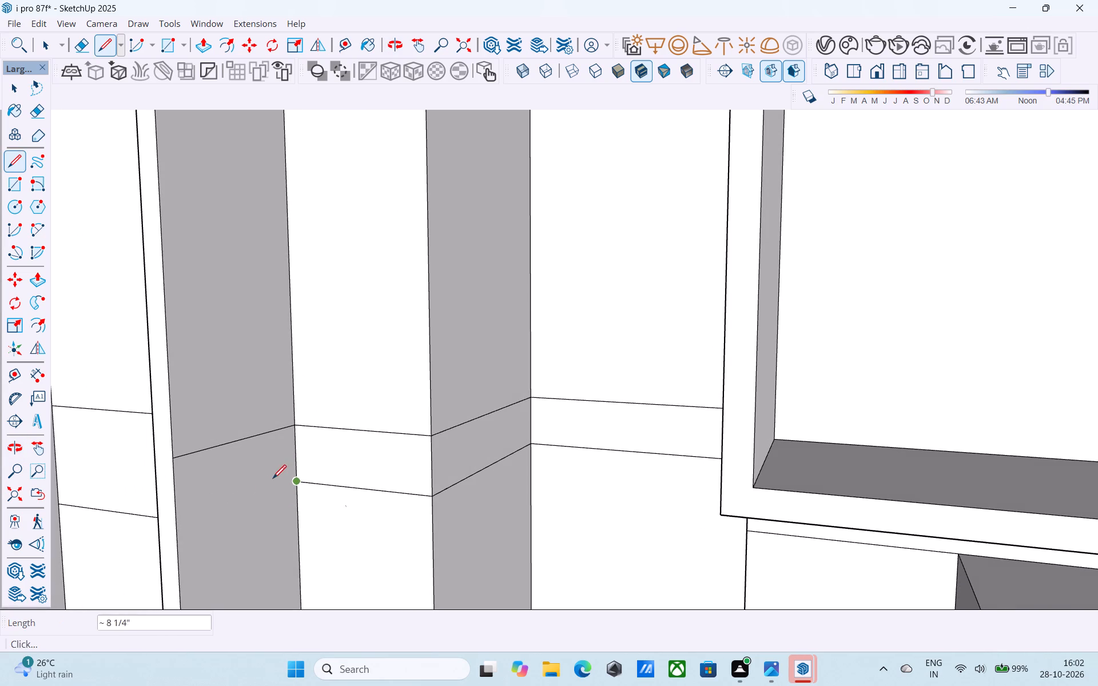
left_click(180, 525)
key("space")
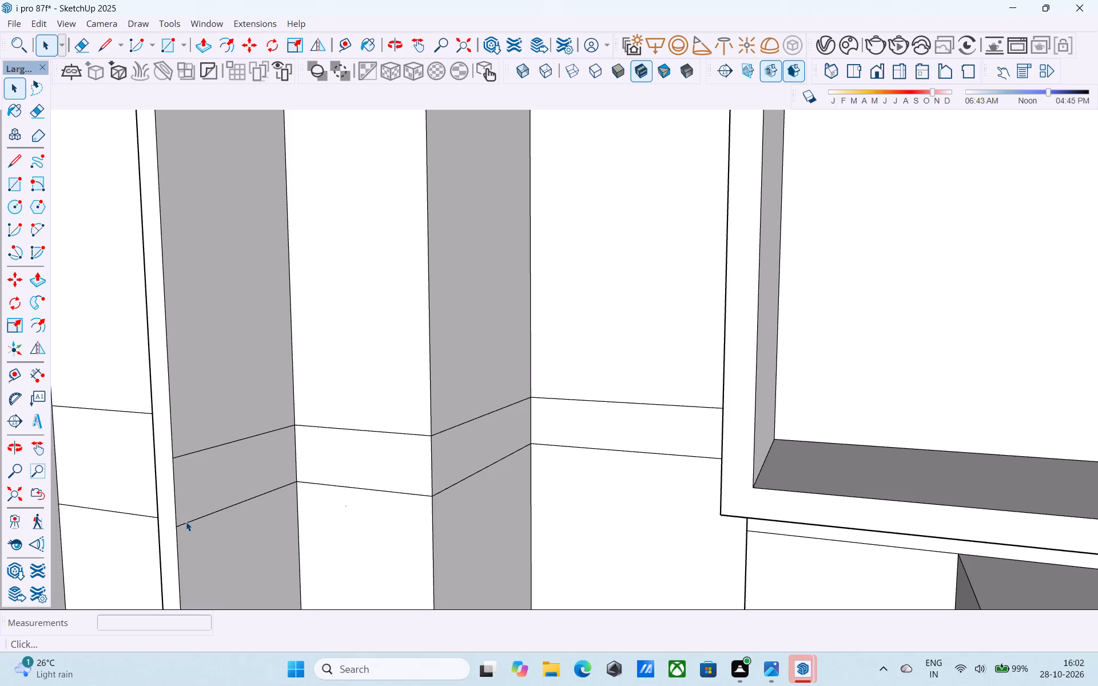
Examine the wrapped lines and the whole front facade from several distances and angles.
scroll(186, 521, "down", 4)
scroll(238, 515, "down", 5)
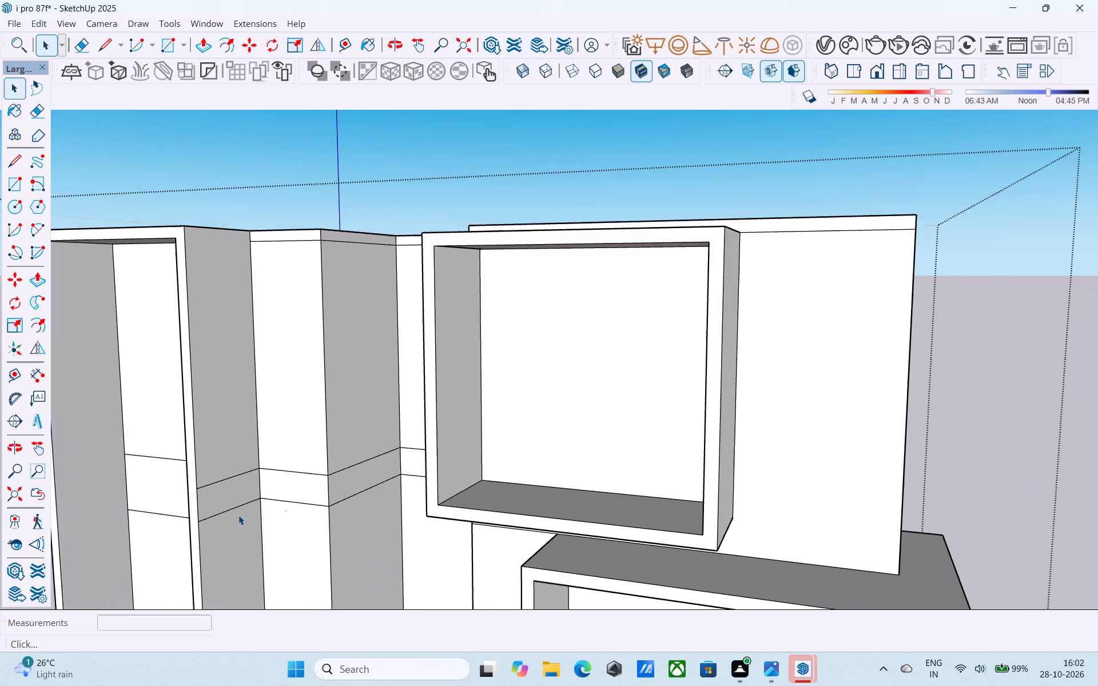
scroll(253, 506, "down", 10)
middle_click_drag(254, 492, 413, 396)
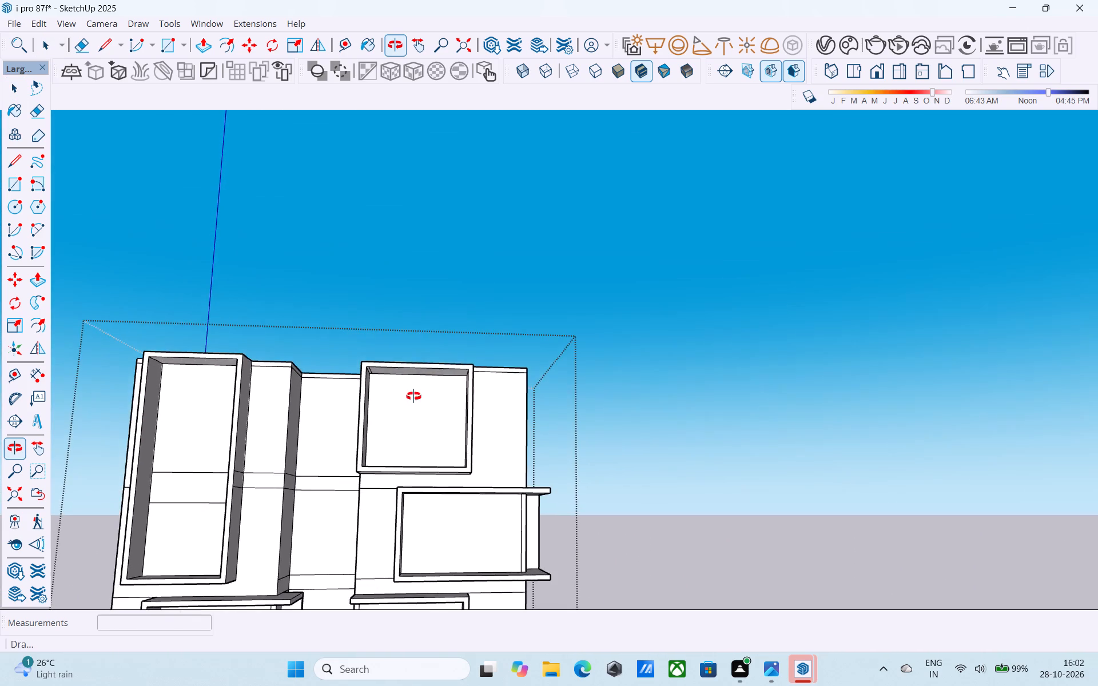
middle_click_drag(413, 396, 465, 289)
scroll(474, 285, "down", 5)
middle_click_drag(477, 297, 476, 300)
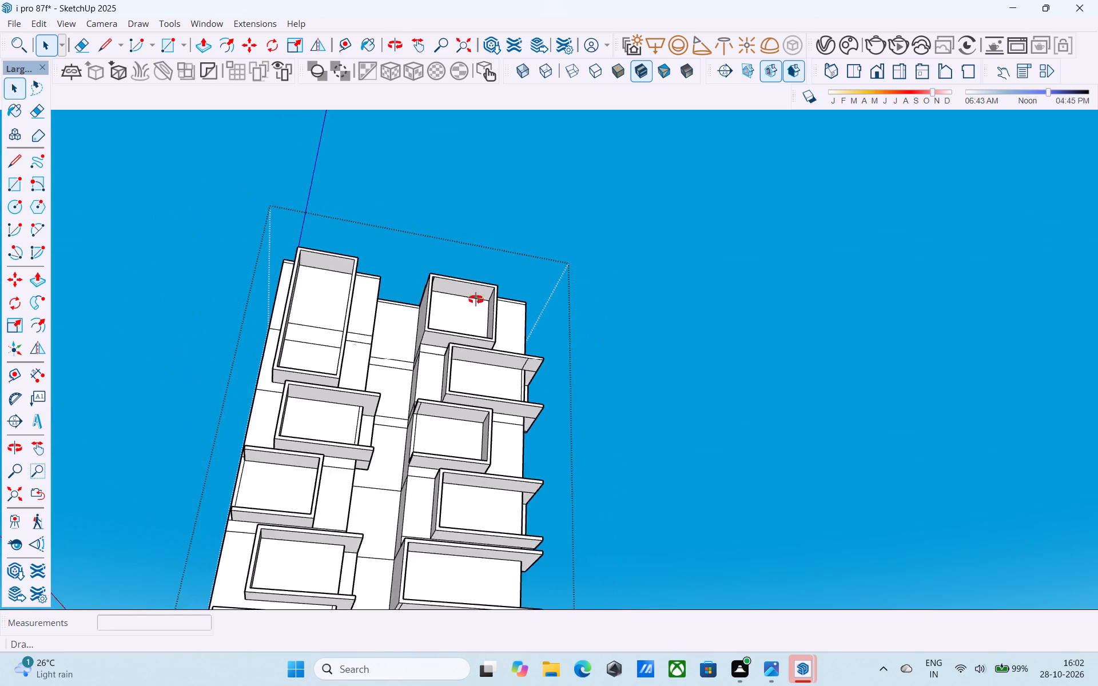
middle_click_drag(476, 300, 474, 377)
scroll(507, 372, "down", 1)
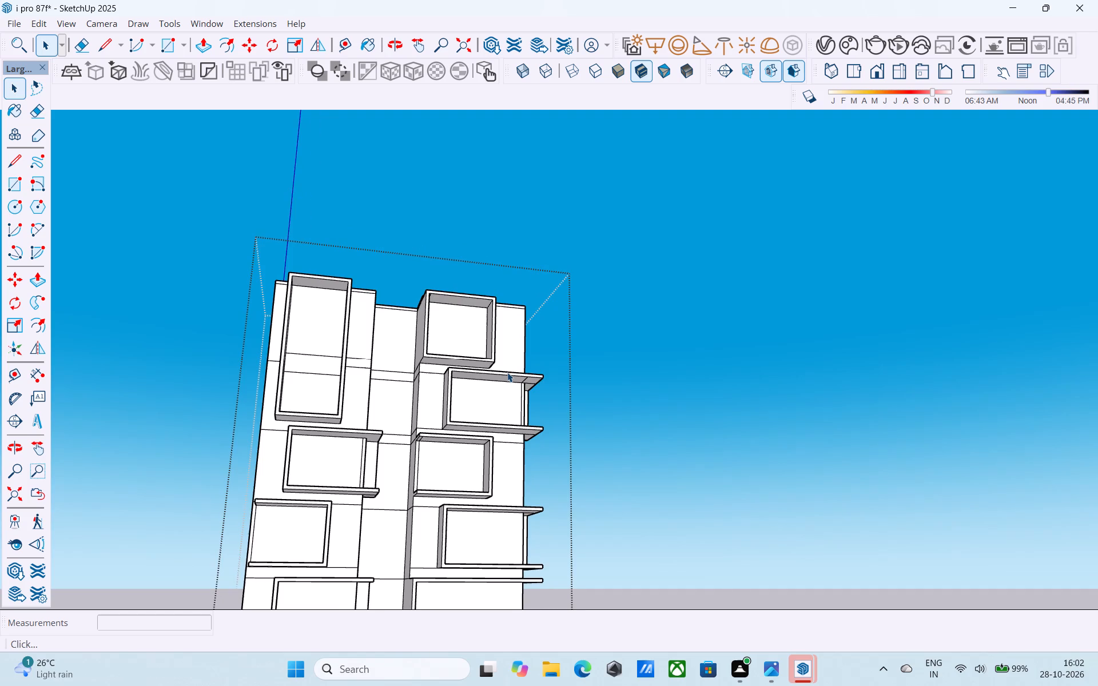
scroll(507, 372, "down", 1)
middle_click_drag(506, 372, 495, 382)
scroll(495, 381, "down", 4)
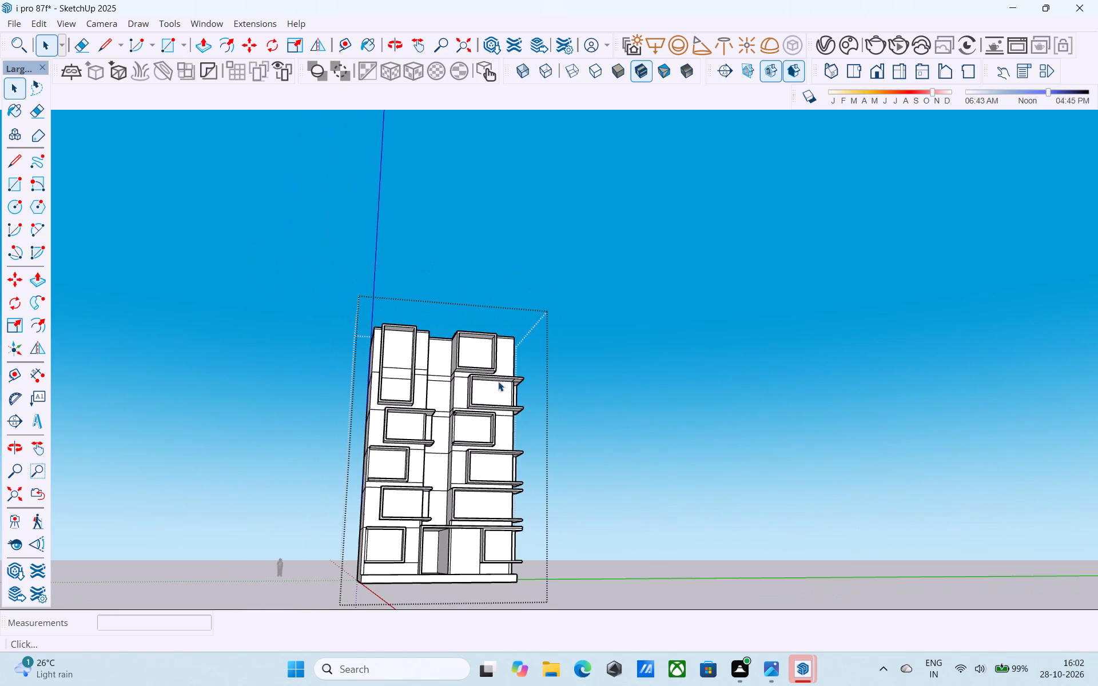
scroll(499, 378, "down", 5)
middle_click_drag(499, 378, 484, 425)
scroll(471, 400, "up", 5)
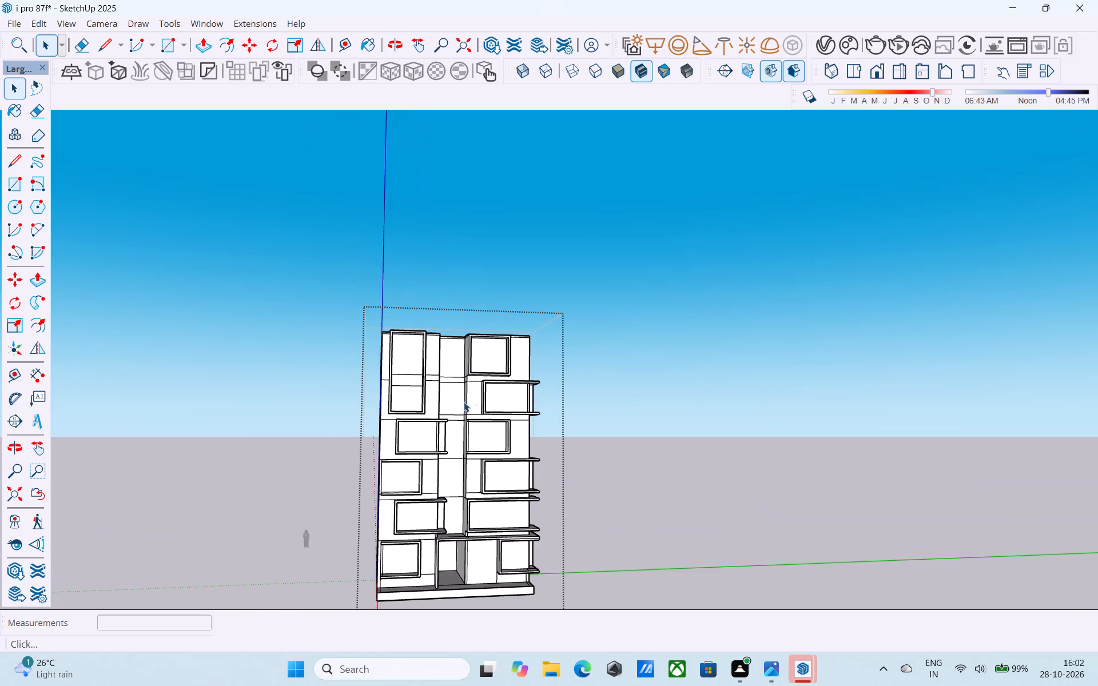
middle_click_drag(411, 433, 351, 432)
scroll(428, 416, "up", 8)
Save the model.
key("ctrl+s")
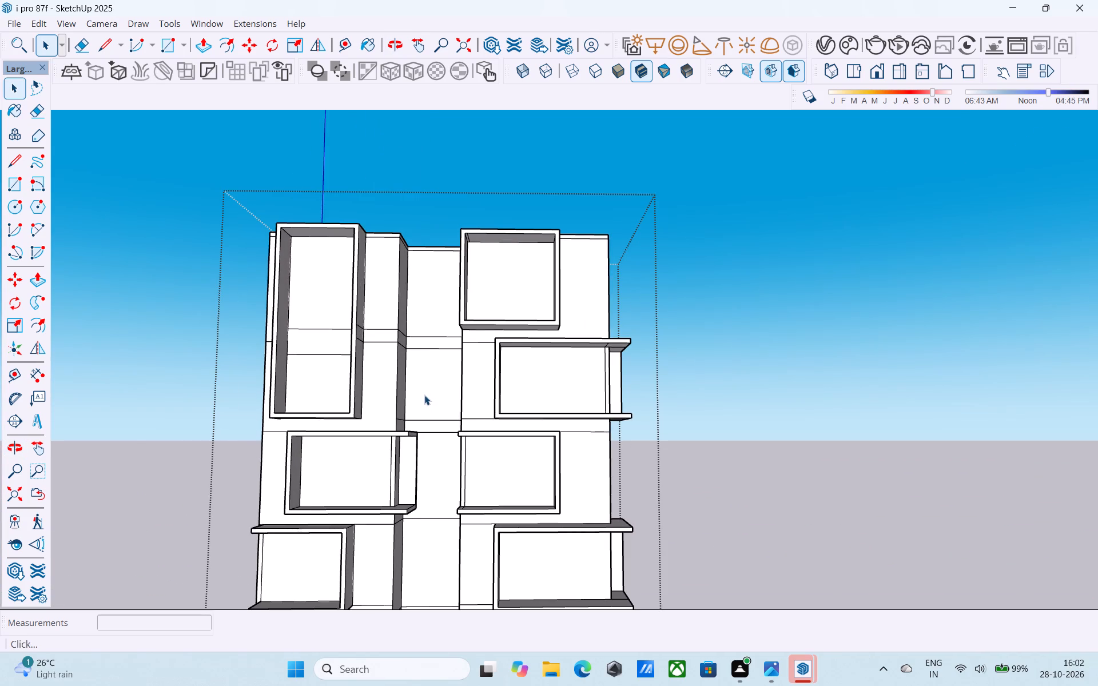
key("space")
Examine the entire building from progressively farther away and from lower viewing angles.
scroll(465, 382, "down", 3)
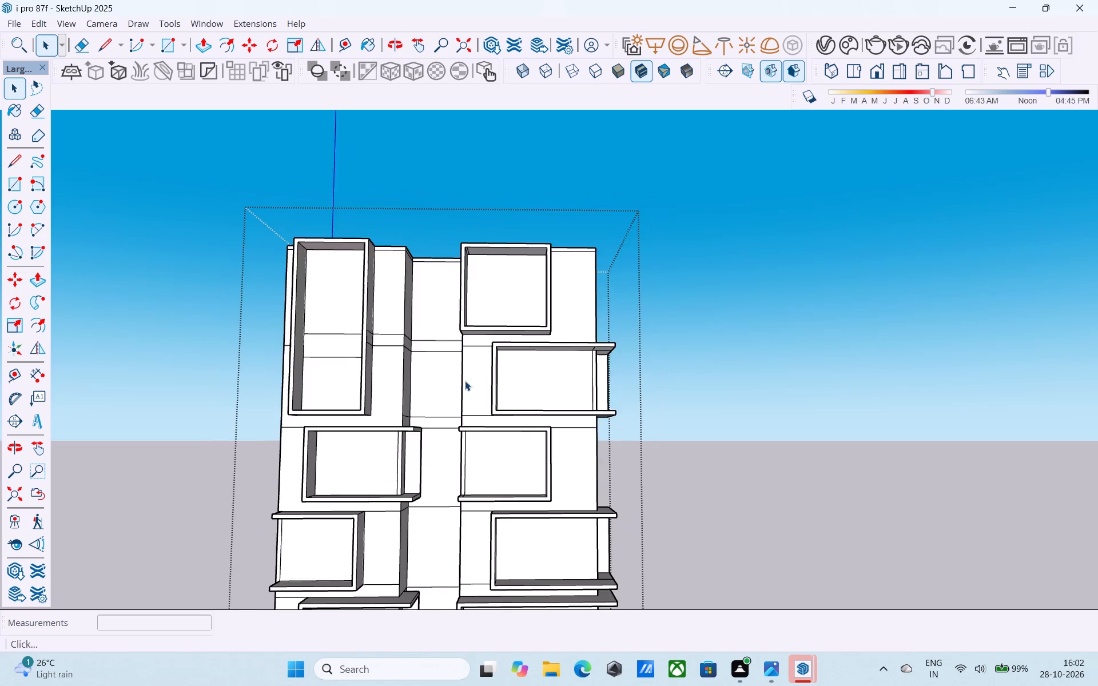
scroll(465, 381, "down", 3)
middle_click_drag(465, 380, 465, 395)
scroll(466, 372, "down", 5)
middle_click_drag(466, 372, 456, 337)
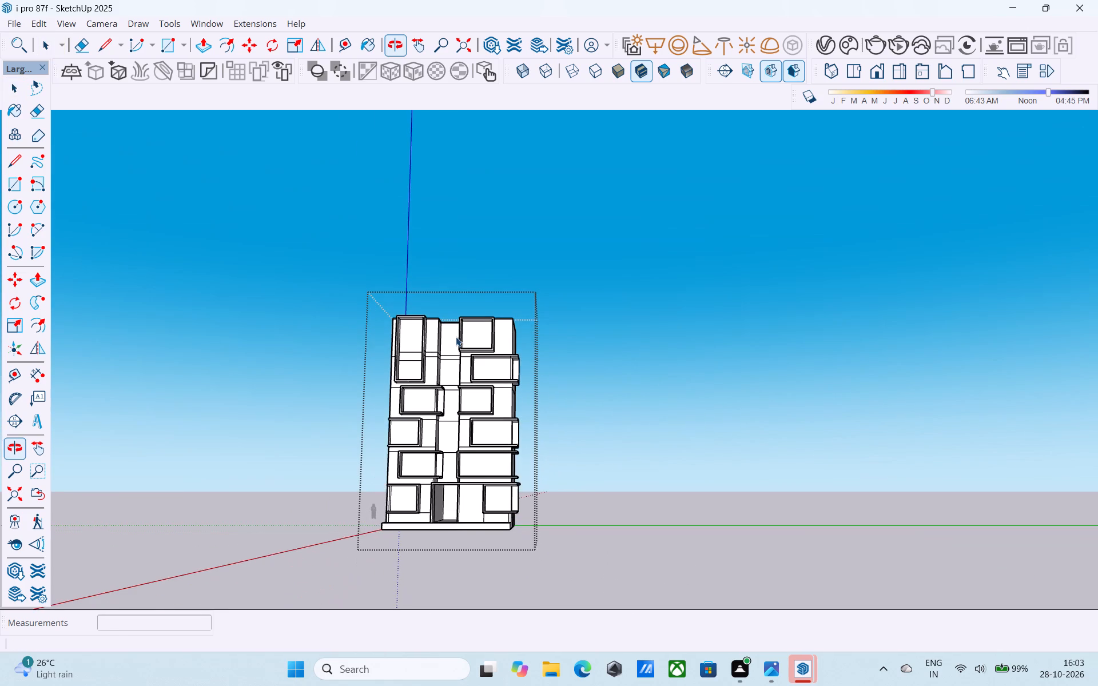
scroll(456, 329, "down", 5)
middle_click_drag(456, 329, 478, 312)
scroll(484, 309, "down", 11)
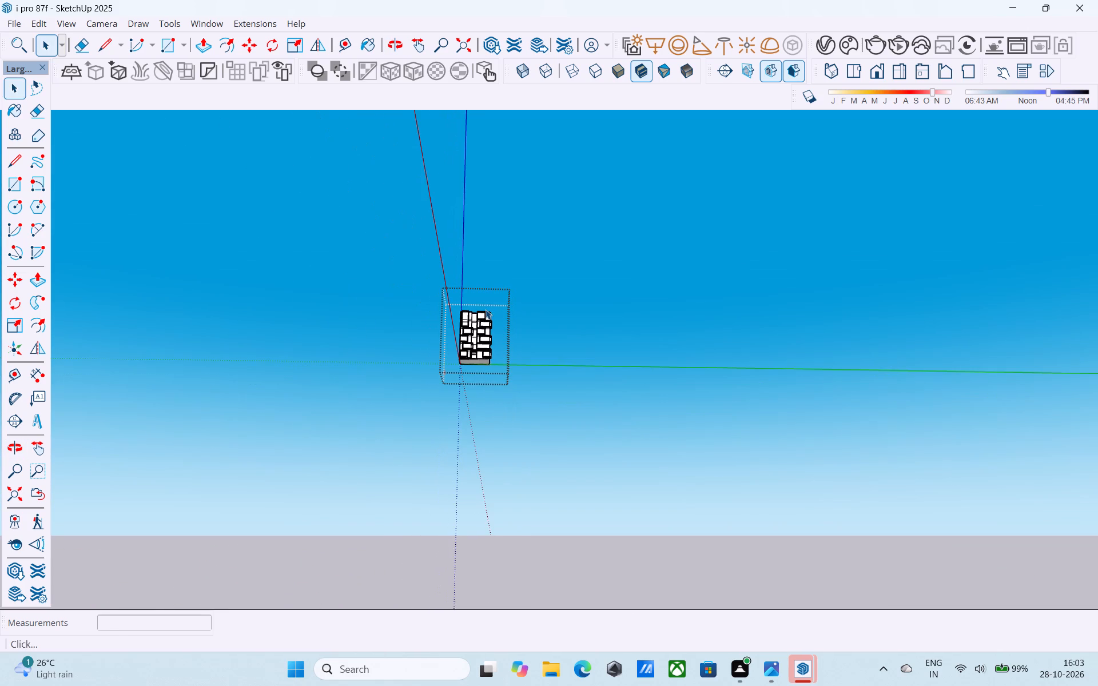
Examine the building from a distance and check the facade's wrapped lines from the front and both sides.
middle_click_drag(486, 309, 491, 293)
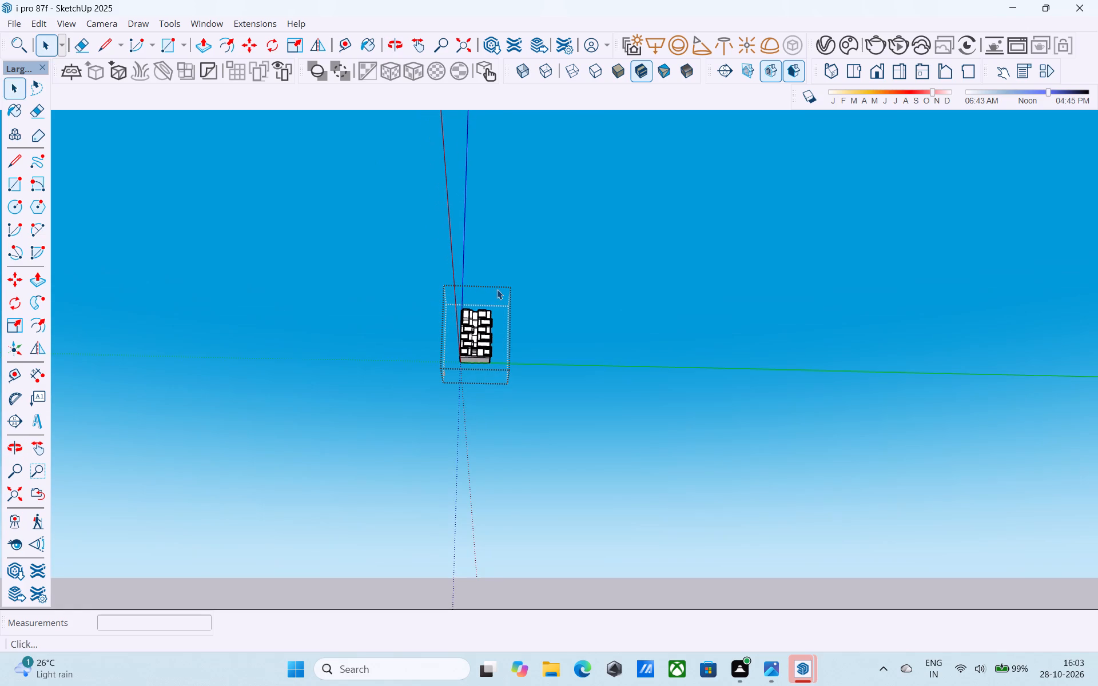
scroll(498, 289, "down", 6)
middle_click_drag(498, 289, 495, 345)
scroll(492, 342, "up", 5)
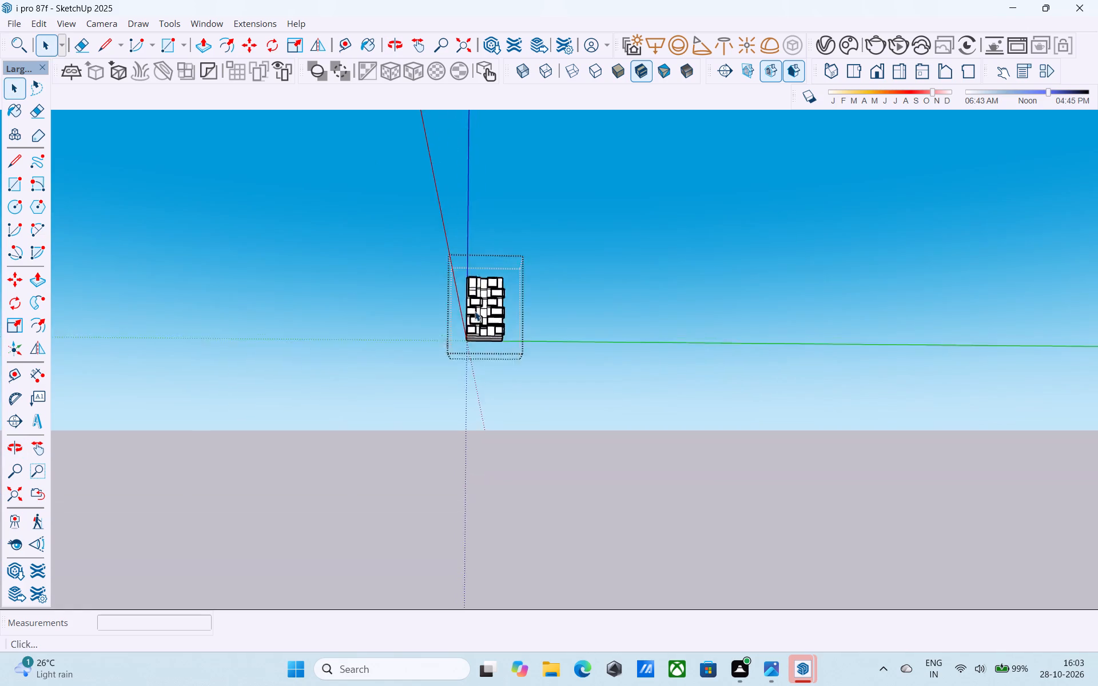
scroll(475, 311, "up", 20)
scroll(475, 311, "up", 8)
middle_click_drag(495, 319, 498, 273, "shift")
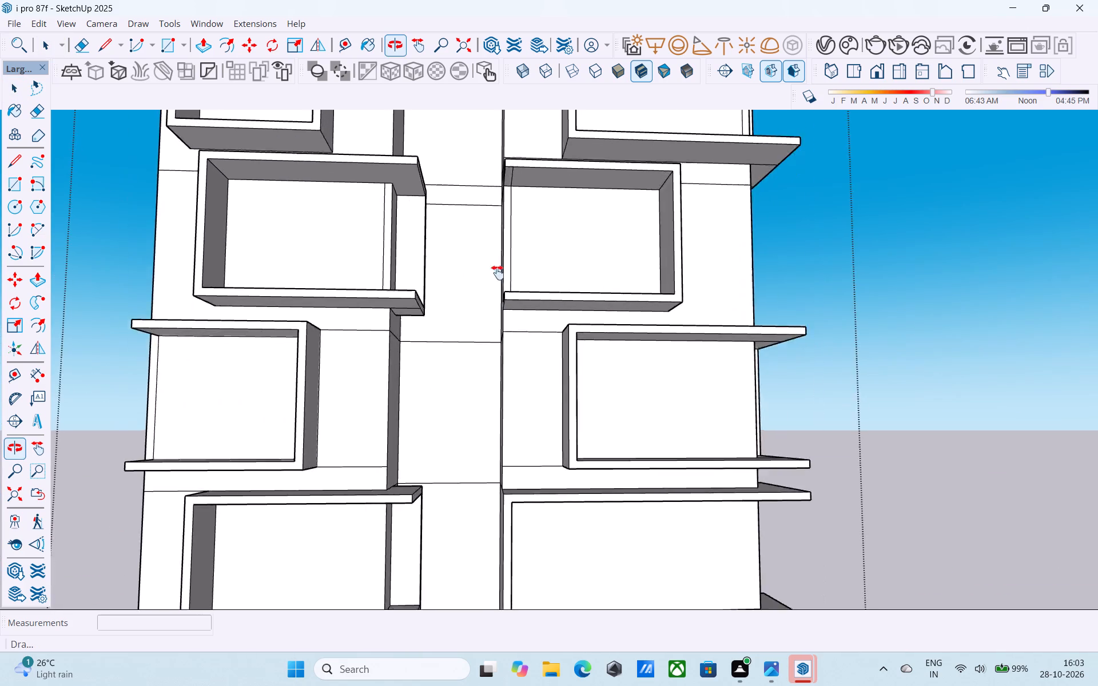
middle_click_drag(498, 273, 499, 259, "shift")
scroll(498, 260, "up", 1)
scroll(506, 286, "down", 2)
middle_click_drag(450, 349, 289, 412)
scroll(399, 358, "down", 4)
middle_click_drag(396, 358, 428, 377, "shift")
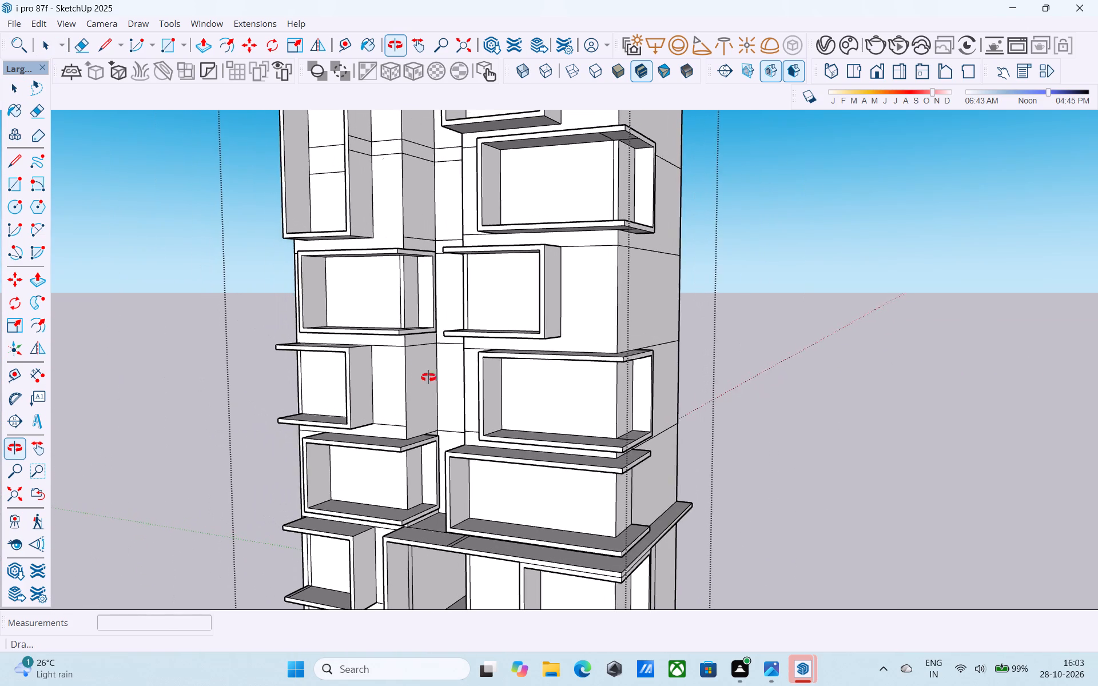
middle_click_drag(428, 377, 748, 340, "shift")
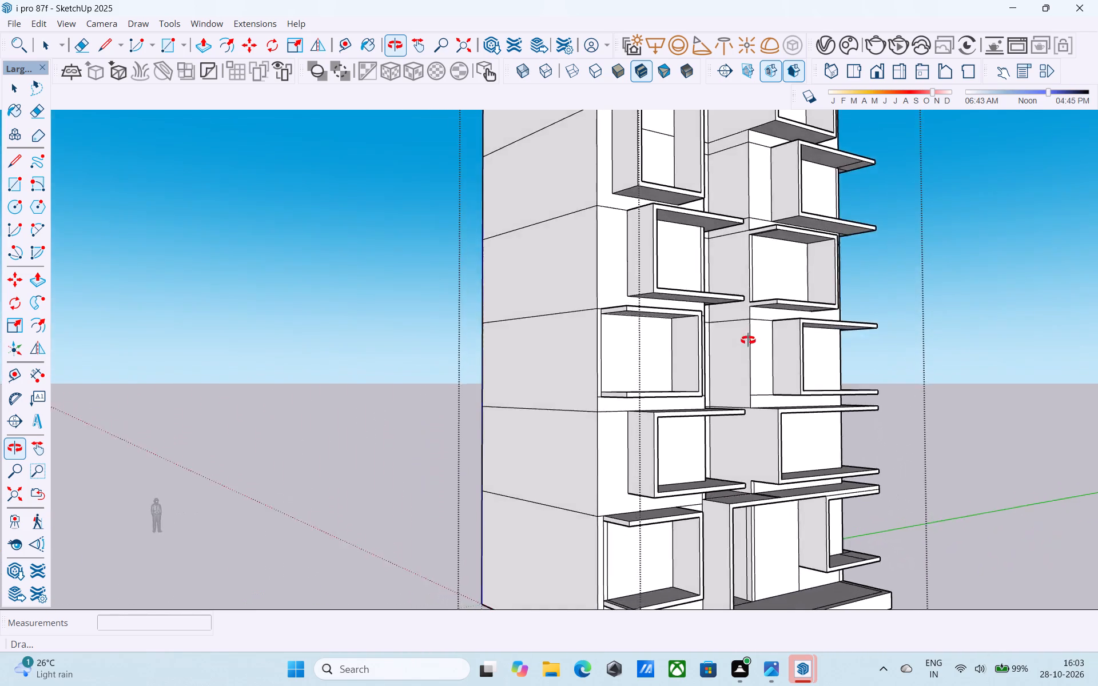
middle_click_drag(748, 340, 522, 411, "shift")
Erase the stray vertical lines beside the wall corners inside the frame below the tall frame and the corner frame below the top square one.
key("e")
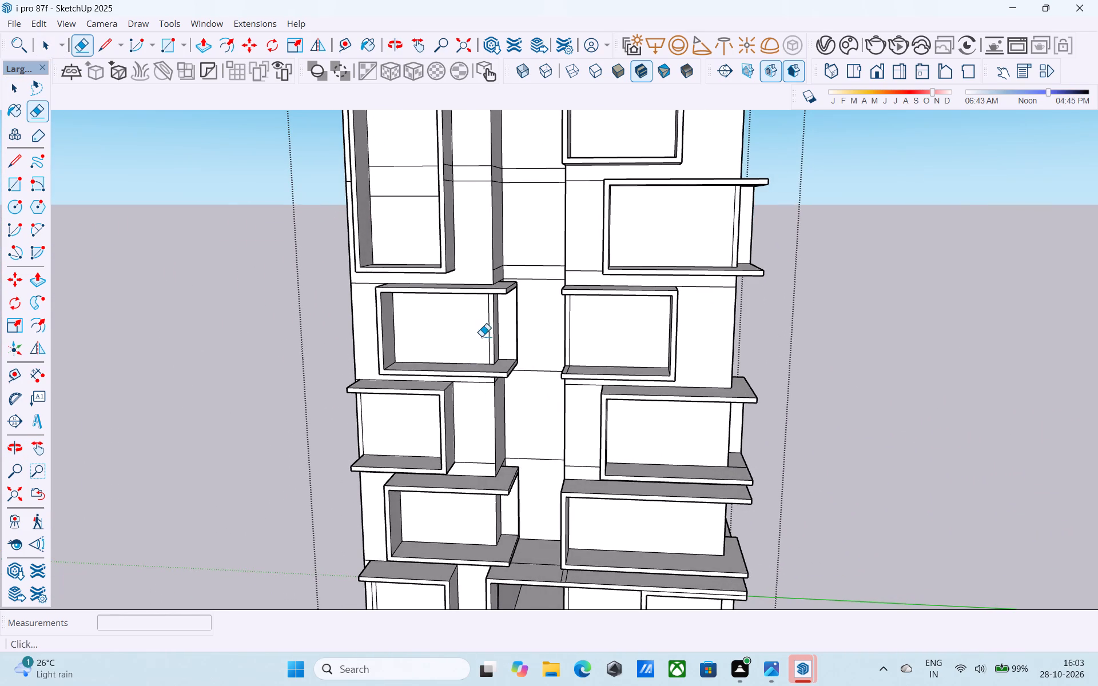
scroll(482, 336, "up", 8)
left_click(495, 325)
scroll(494, 327, "down", 8)
middle_click_drag(468, 362, 474, 449, "shift")
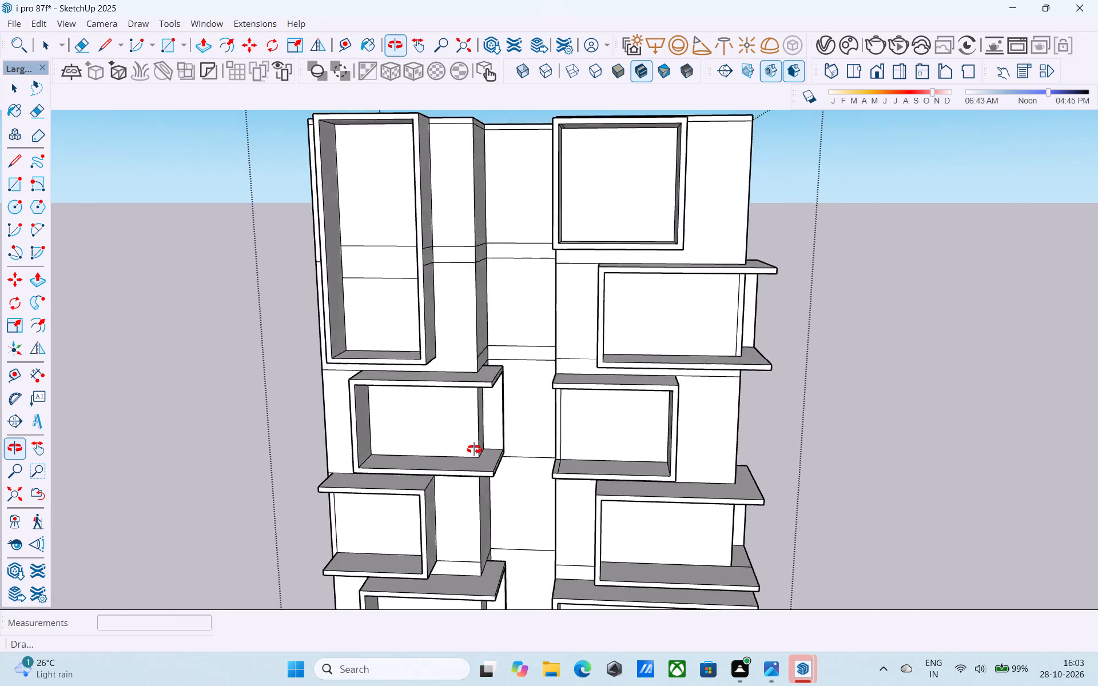
middle_click_drag(474, 449, 321, 411, "shift")
middle_click(620, 318)
scroll(665, 302, "up", 8)
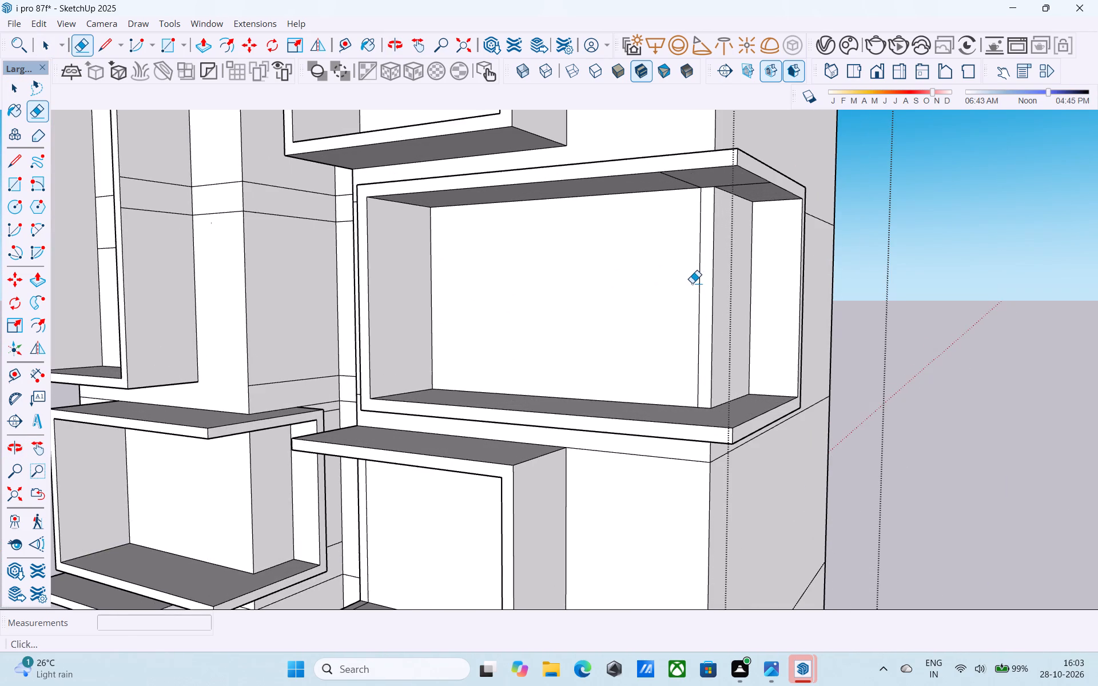
left_click(701, 283)
Examine the cleaned frames, the recess lines and the whole front facade from several distances and angles.
scroll(666, 286, "down", 4)
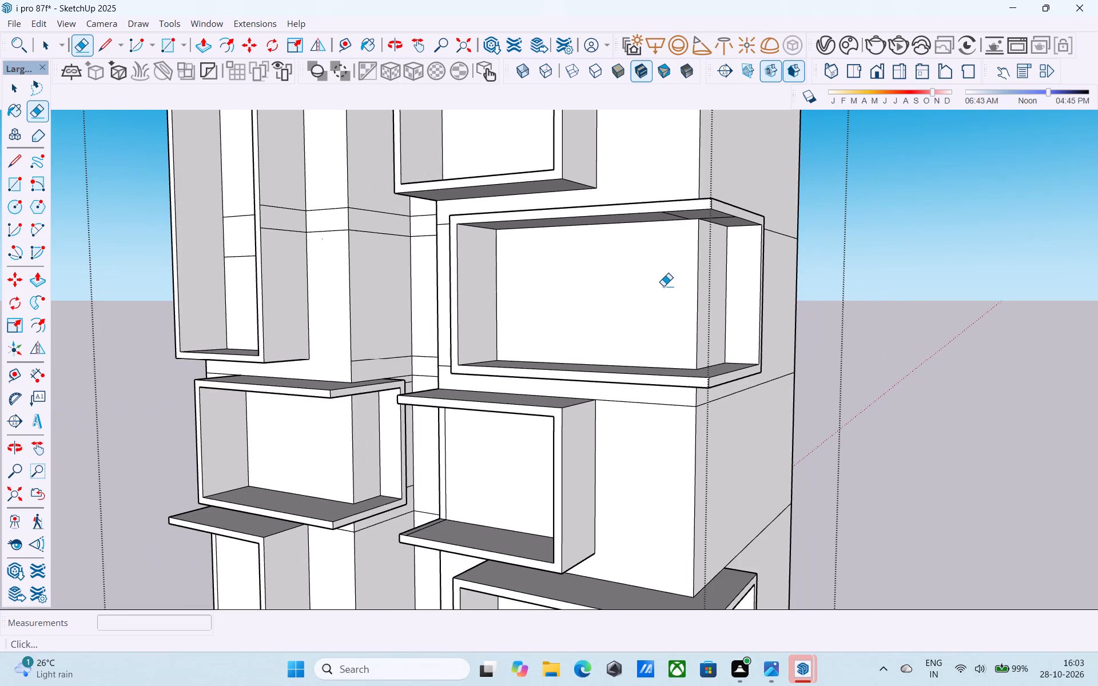
scroll(664, 286, "down", 4)
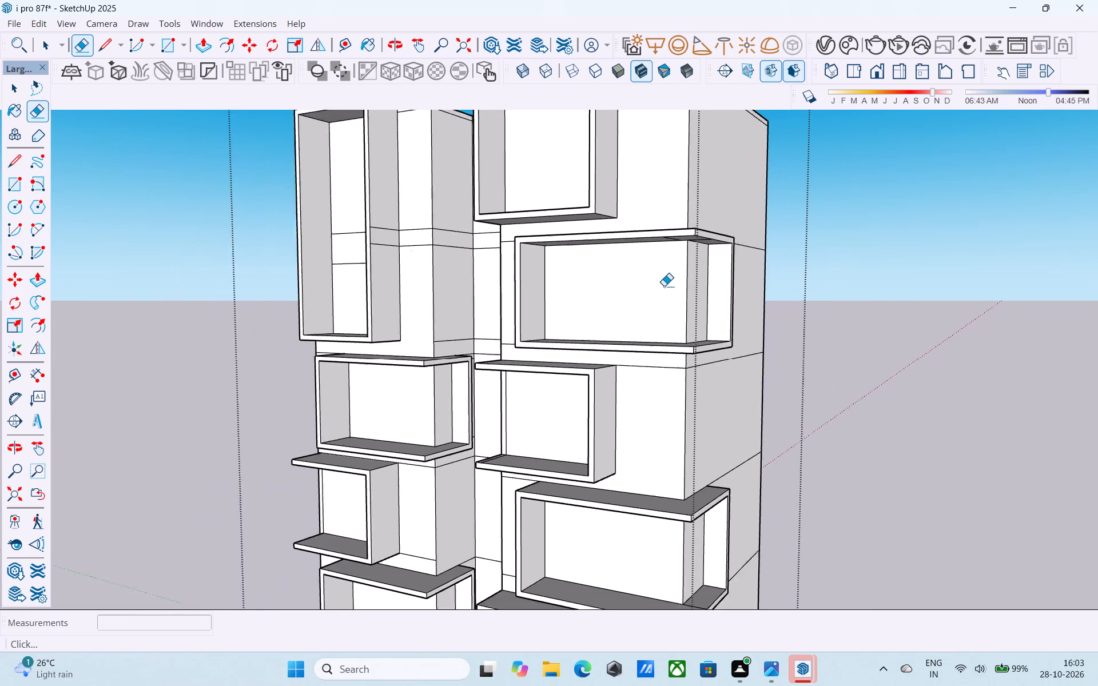
scroll(664, 286, "down", 1)
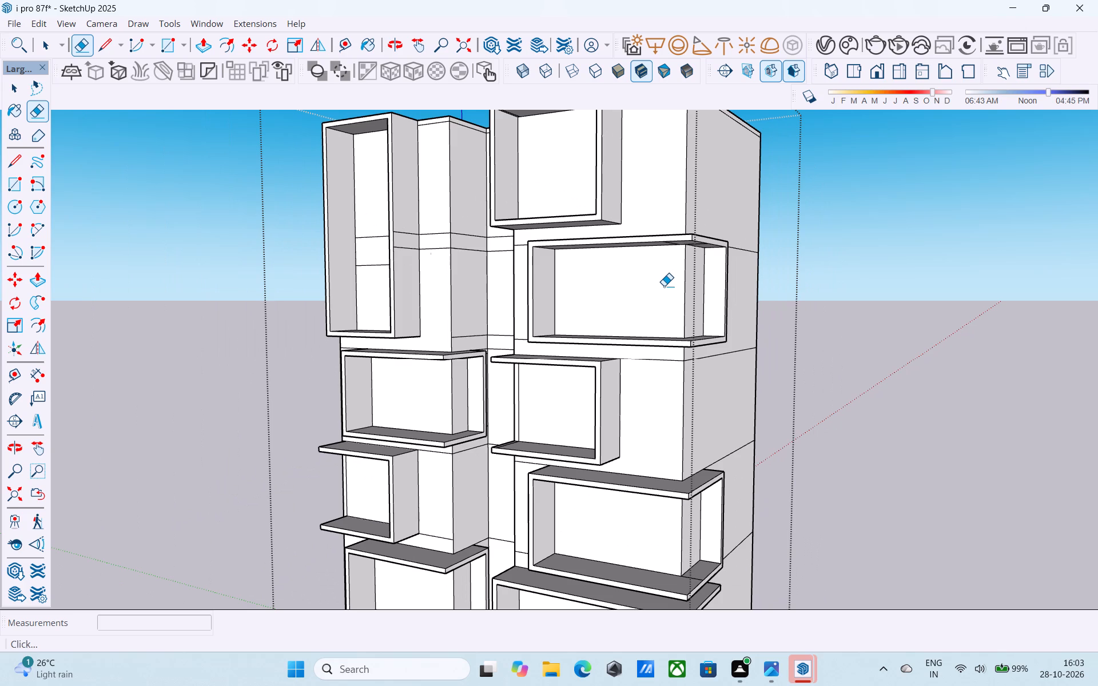
scroll(664, 286, "down", 5)
middle_click_drag(645, 336, 682, 331)
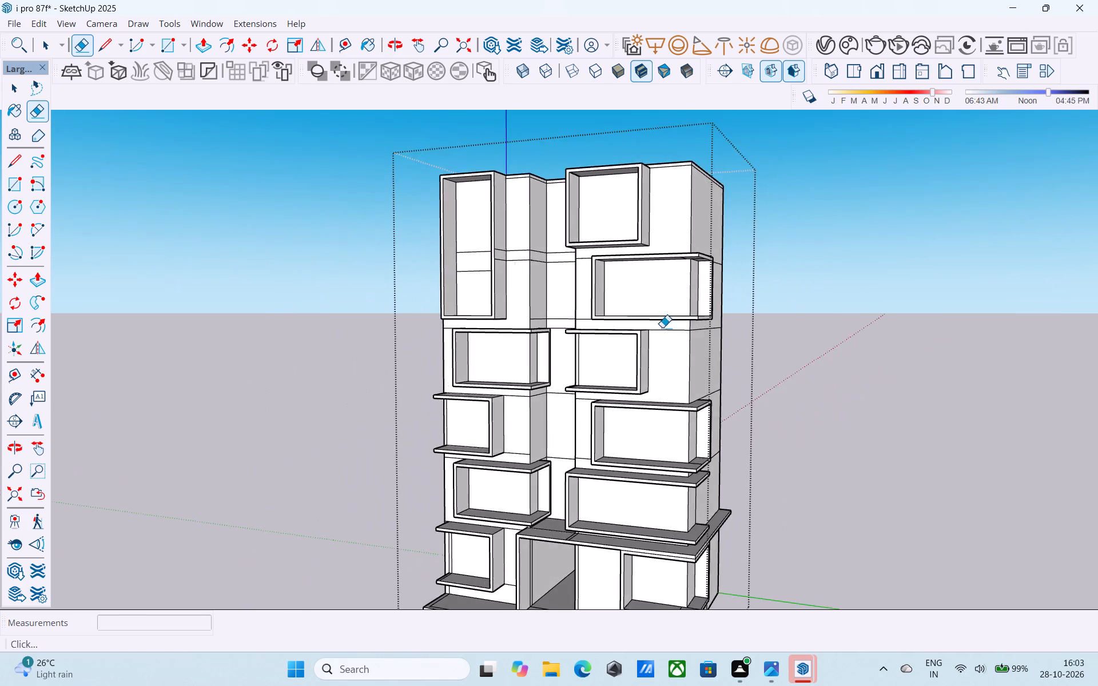
scroll(636, 320, "up", 5)
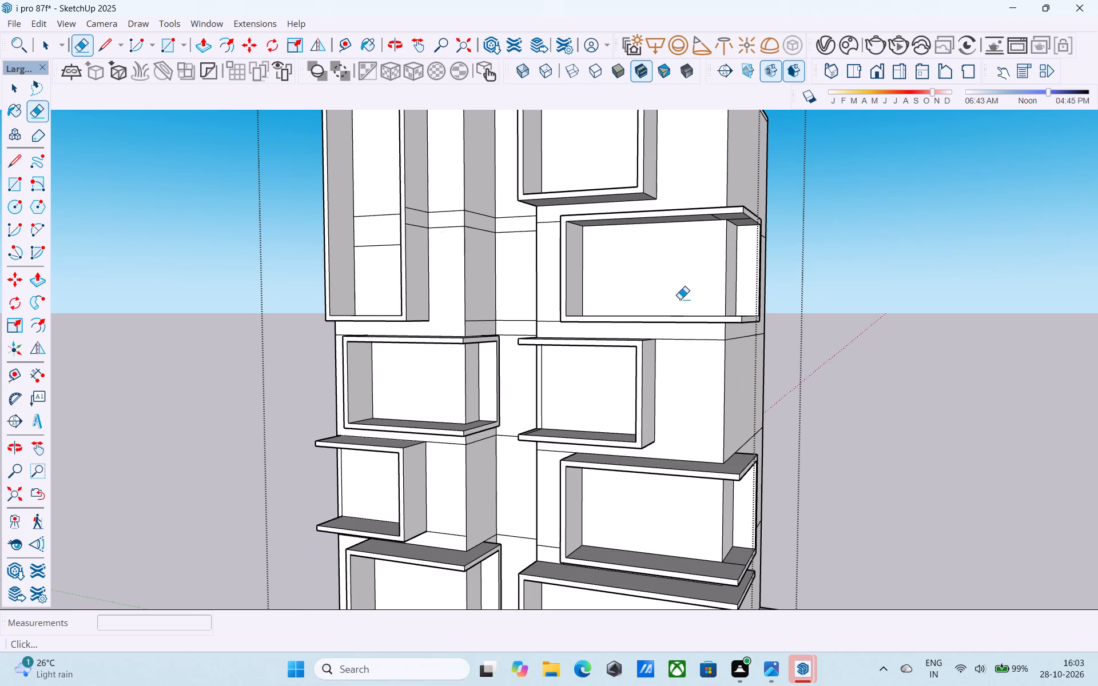
scroll(680, 299, "up", 3)
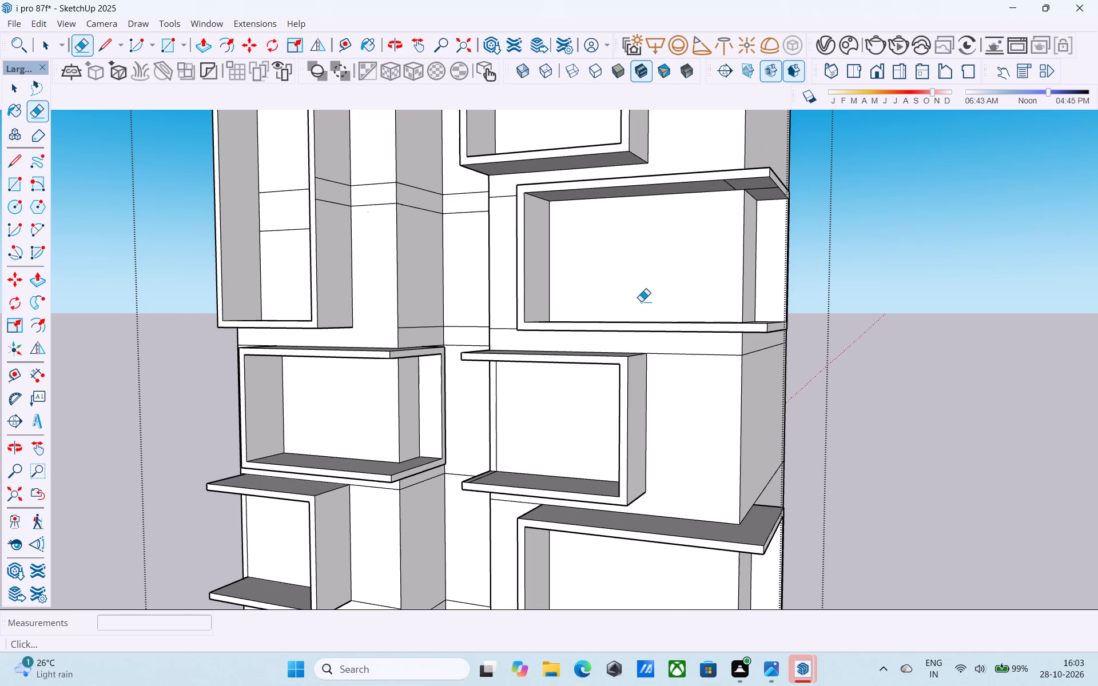
middle_click_drag(574, 326, 581, 324)
scroll(700, 278, "up", 2)
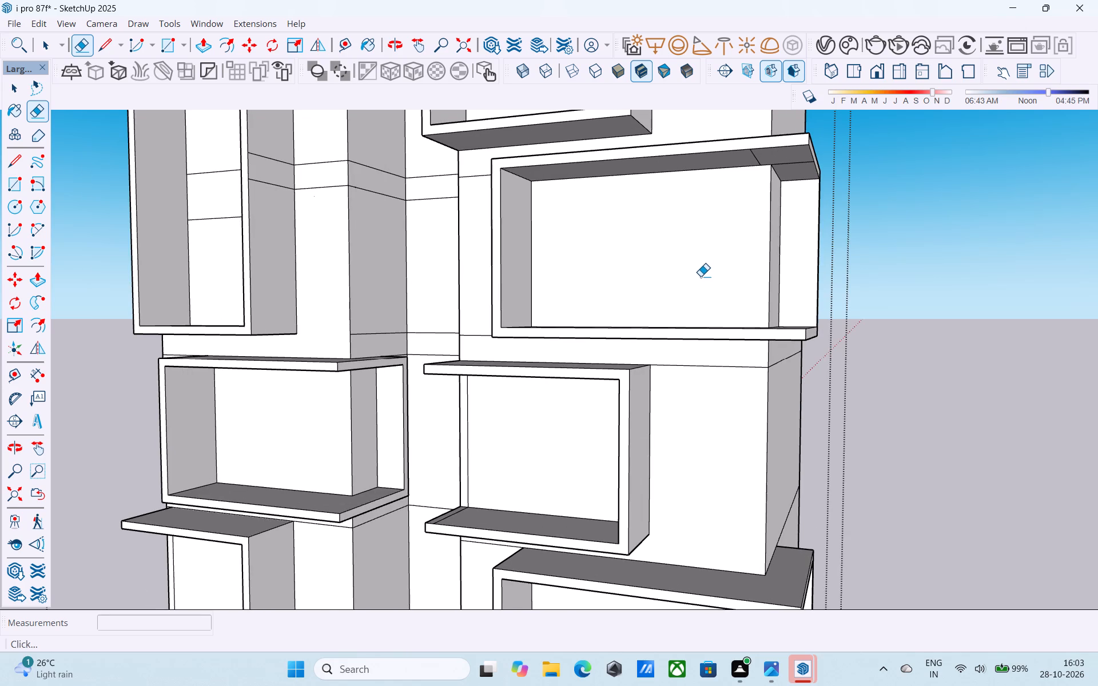
scroll(701, 276, "down", 3)
scroll(630, 390, "down", 2)
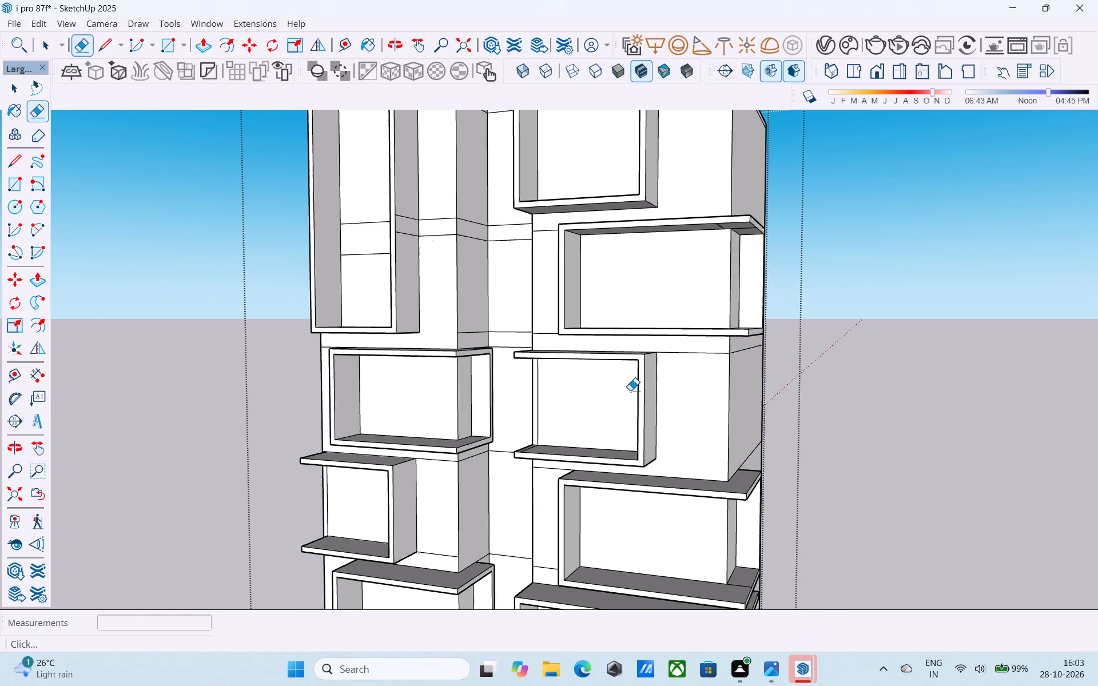
scroll(630, 390, "down", 1)
middle_click_drag(655, 257, 659, 248)
scroll(661, 248, "up", 5)
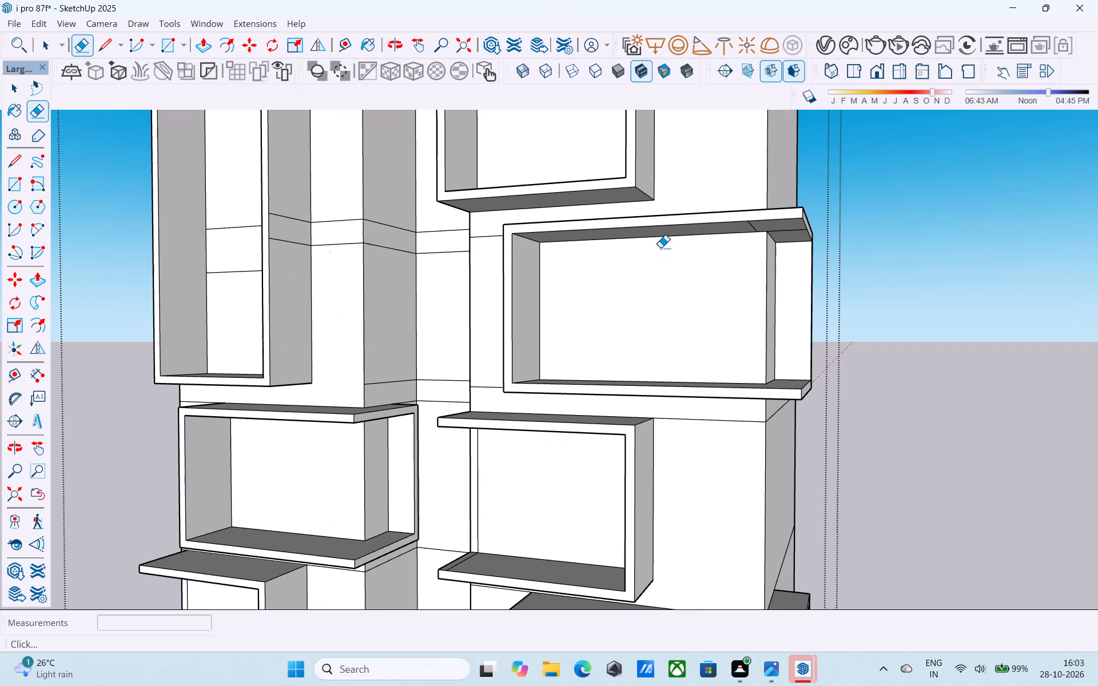
scroll(571, 379, "down", 5)
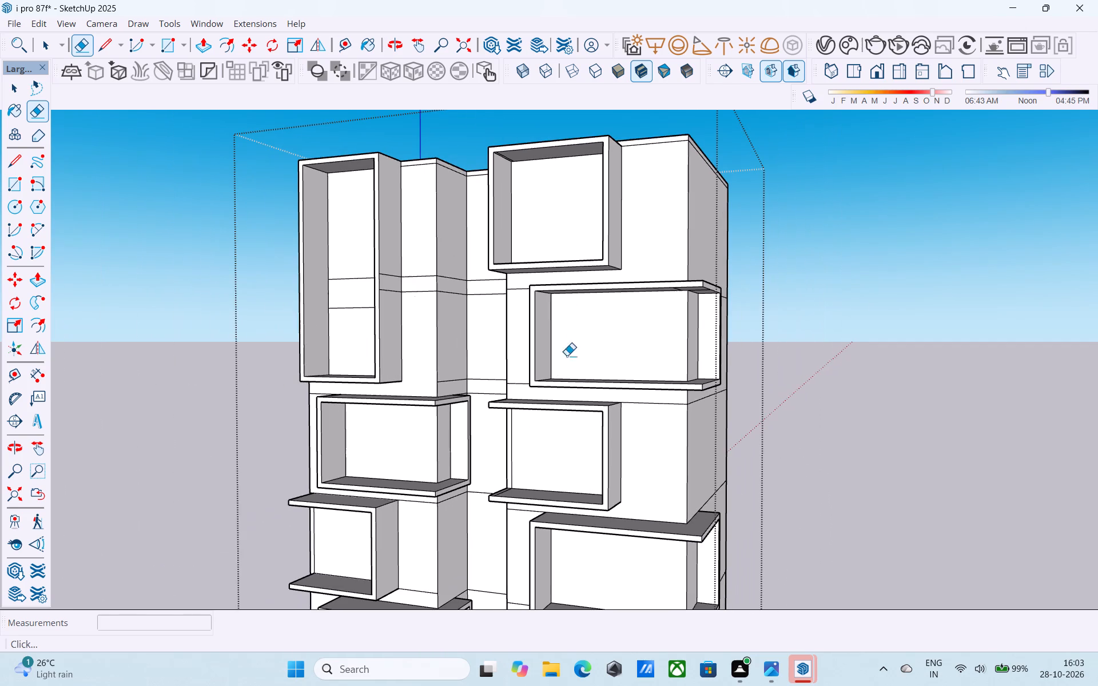
scroll(568, 246, "up", 4)
scroll(568, 245, "down", 4)
middle_click_drag(563, 257, 630, 214)
scroll(631, 213, "down", 4)
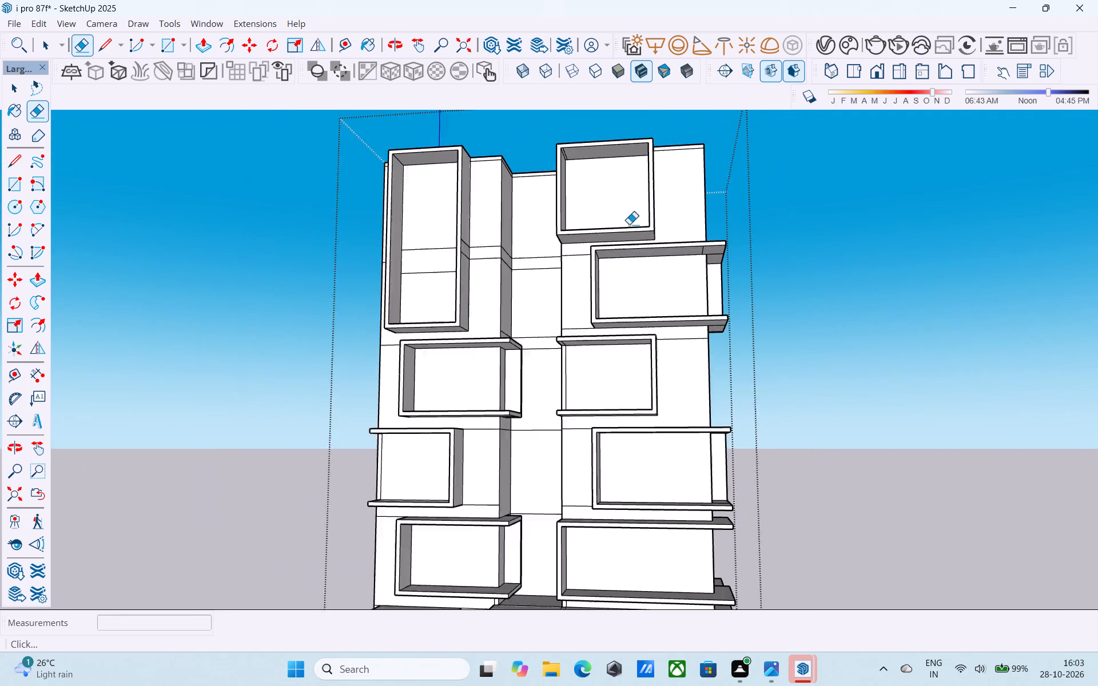
scroll(596, 288, "down", 4)
middle_click_drag(598, 345, 615, 427)
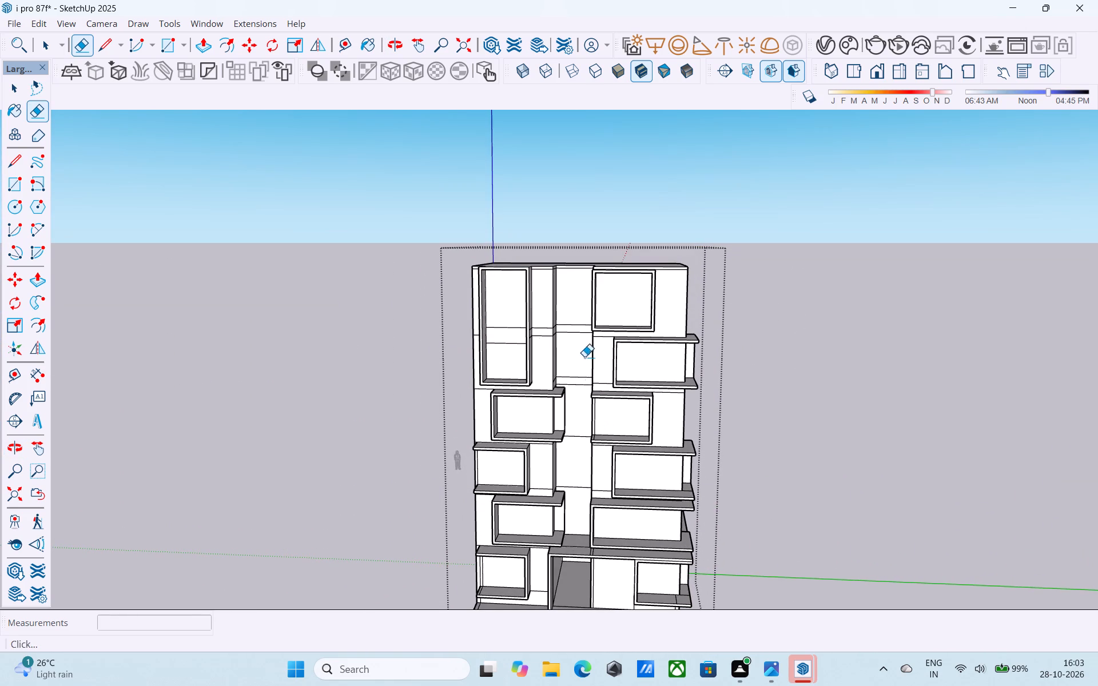
scroll(566, 313, "down", 6)
middle_click_drag(569, 396, 554, 344)
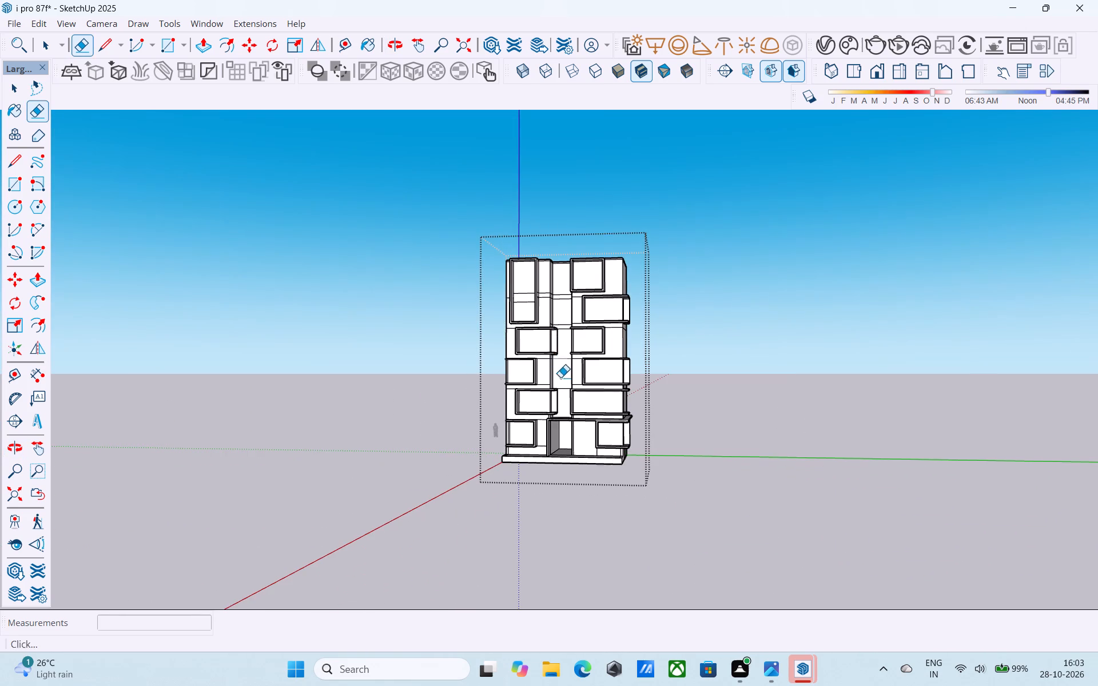
middle_click_drag(560, 378, 538, 399)
scroll(535, 403, "up", 1)
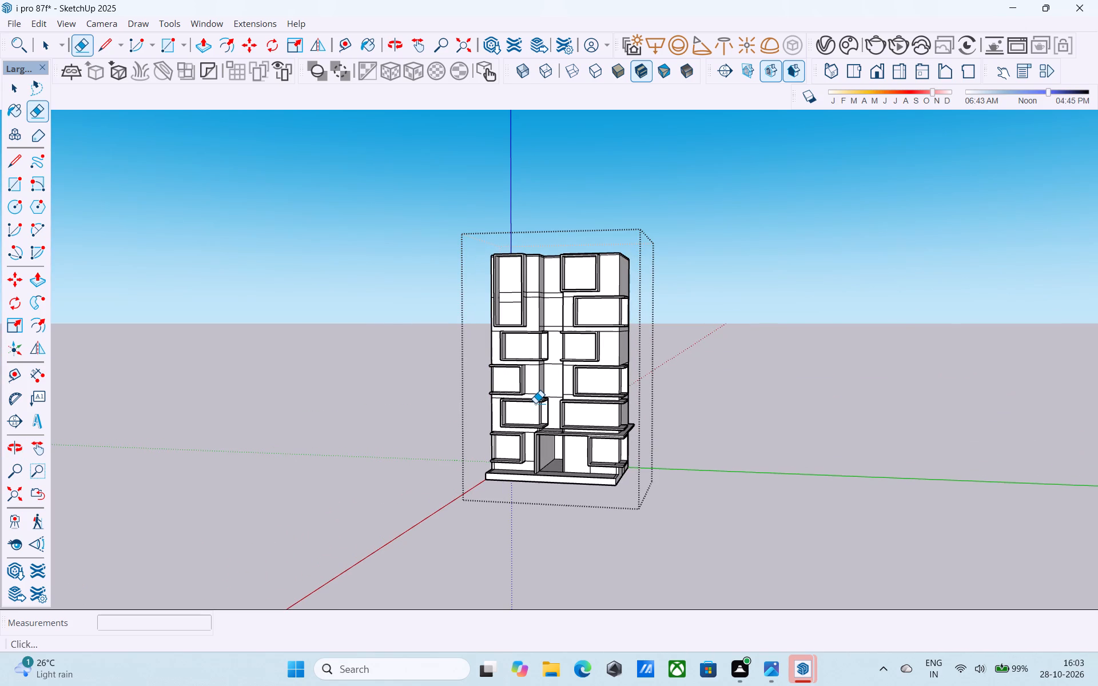
middle_click_drag(535, 403, 424, 419)
scroll(470, 408, "up", 5)
middle_click_drag(467, 401, 623, 336)
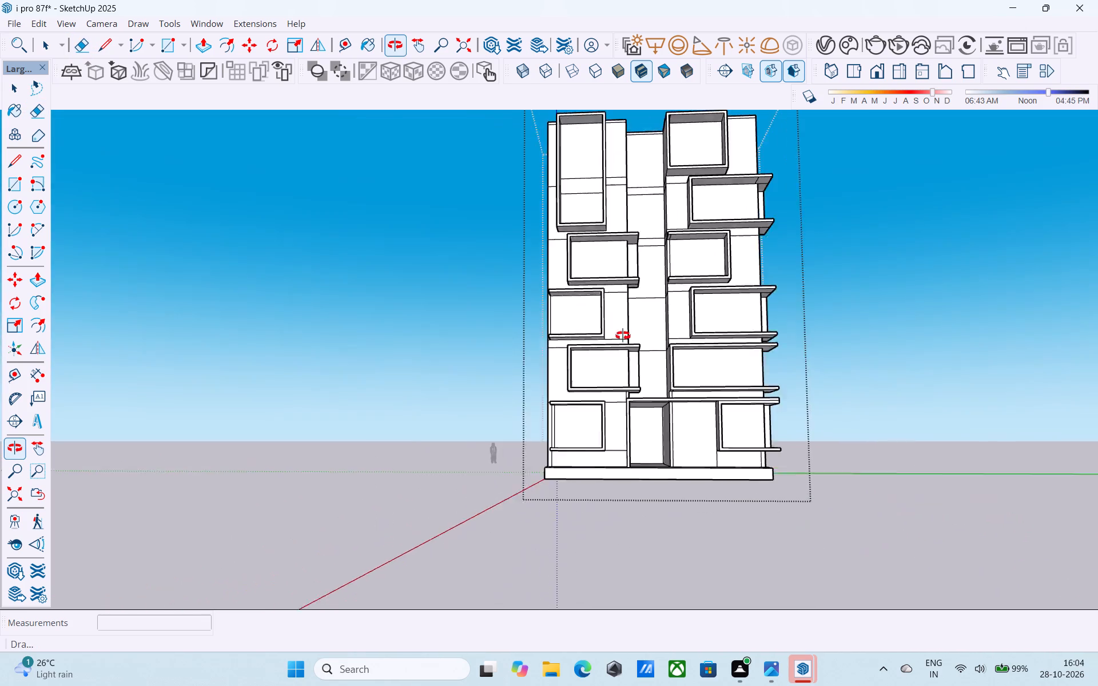
middle_click_drag(623, 336, 632, 356)
scroll(632, 355, "up", 6)
middle_click_drag(693, 404, 714, 437)
middle_click_drag(686, 360, 689, 371)
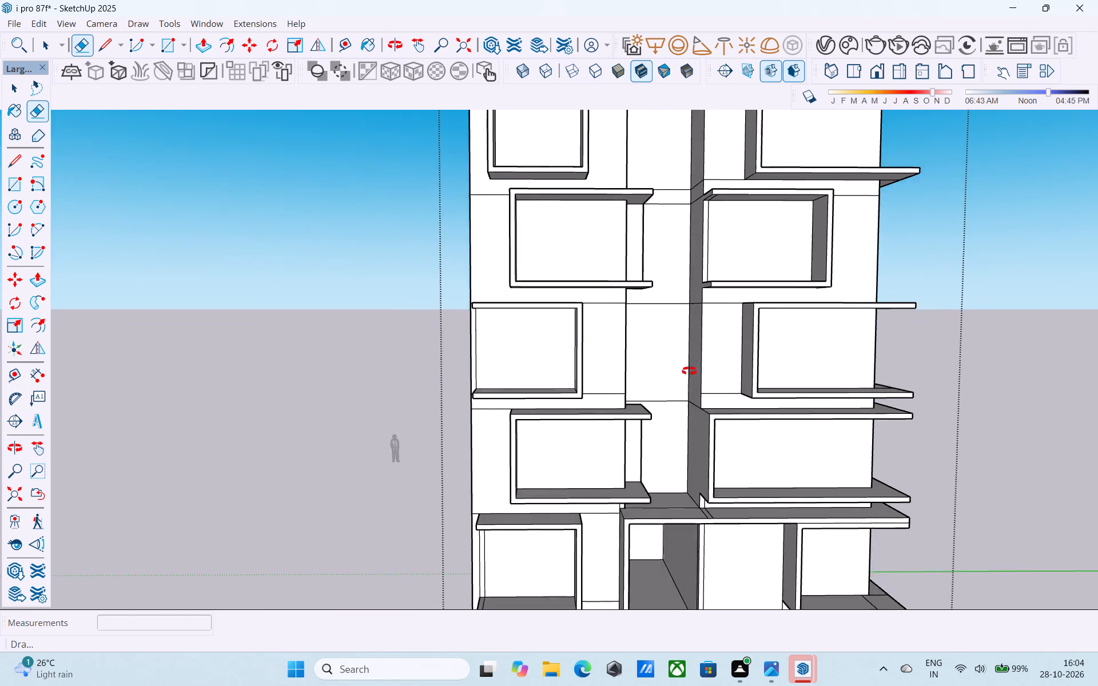
middle_click_drag(689, 371, 685, 387)
middle_click_drag(678, 380, 666, 379, "shift")
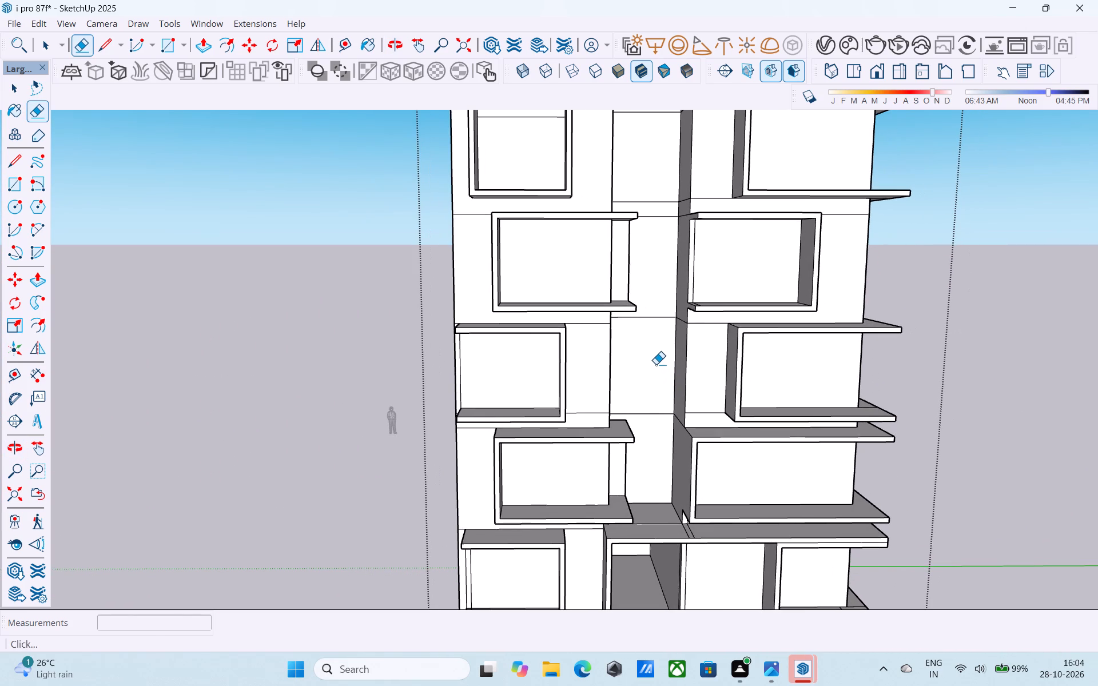
scroll(641, 367, "down", 3)
middle_click_drag(641, 367, 644, 404)
middle_click_drag(644, 404, 620, 347)
middle_click_drag(619, 326, 613, 325)
Wrap the third-storey frames' lower line around the central recess: 6' 6" along the right side face, 7' 6" across the back, and along the left side face.
scroll(607, 378, "up", 5)
middle_click_drag(631, 396, 709, 407)
scroll(709, 407, "up", 6)
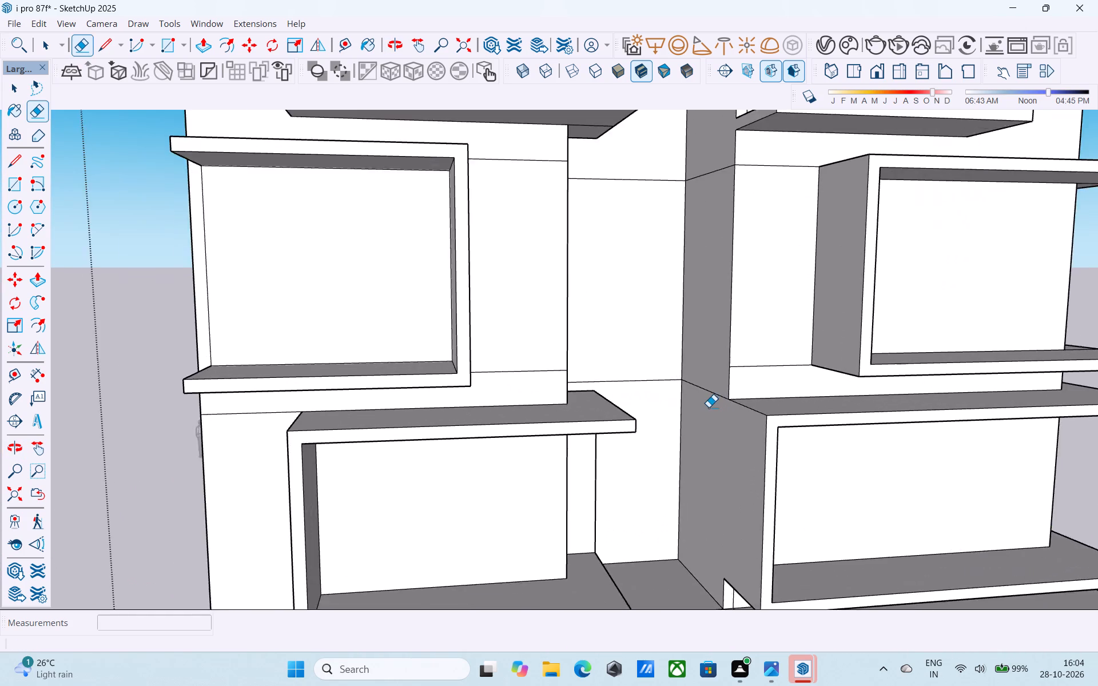
scroll(709, 407, "up", 2)
key("l")
left_click(737, 354)
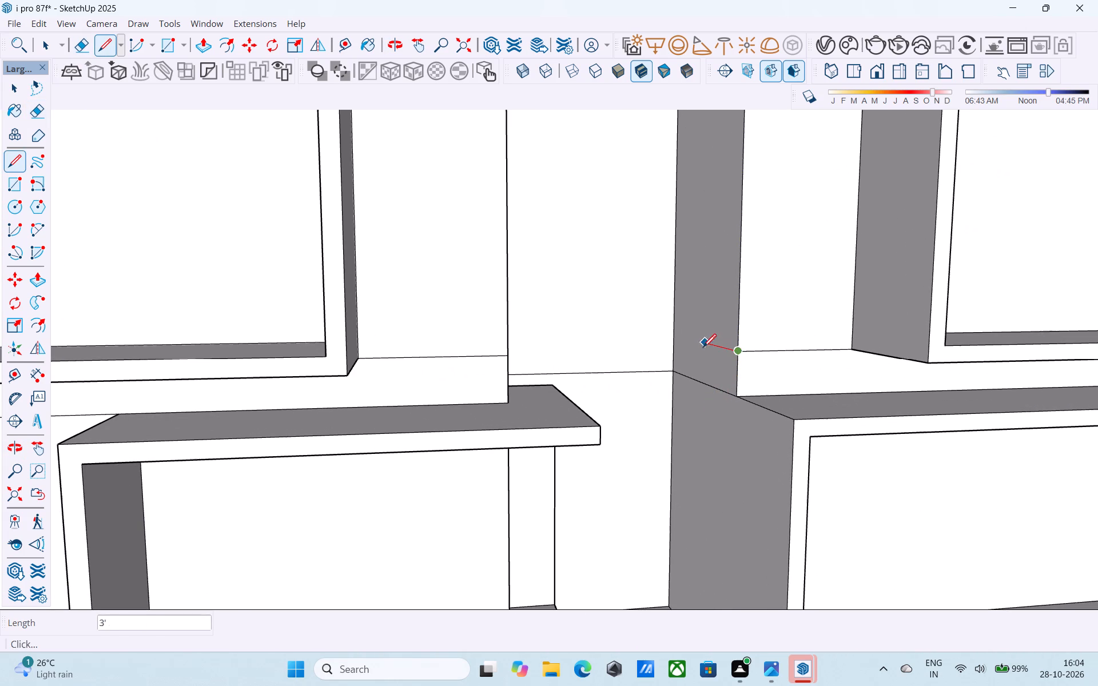
left_click(674, 338)
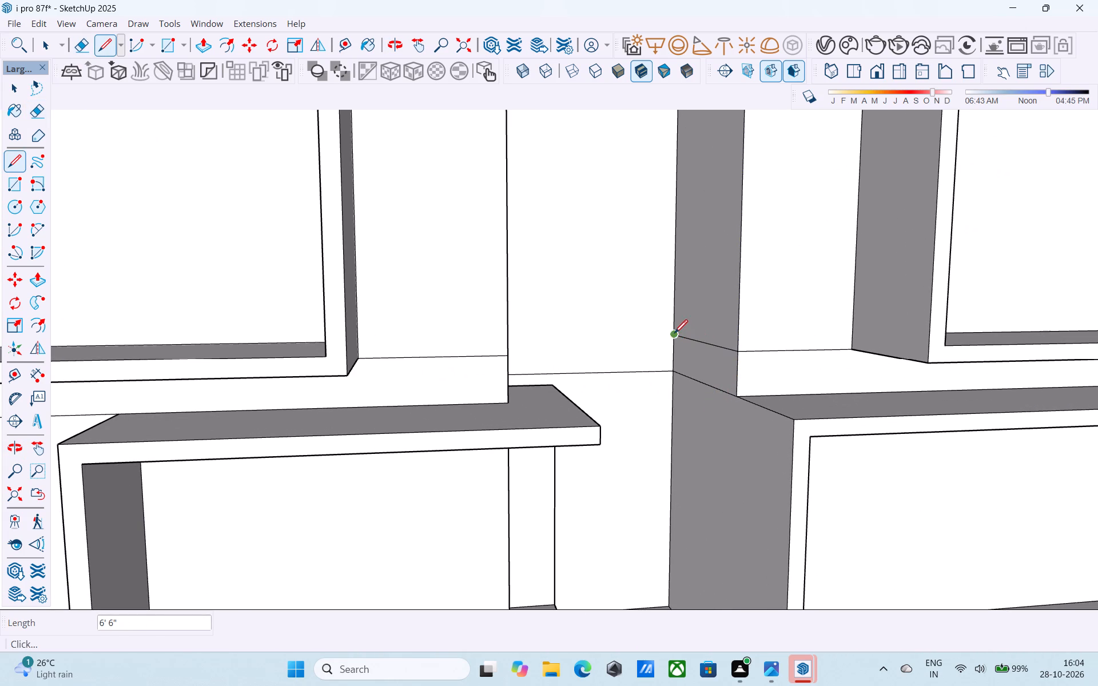
left_click(678, 329)
middle_click_drag(660, 332, 622, 334)
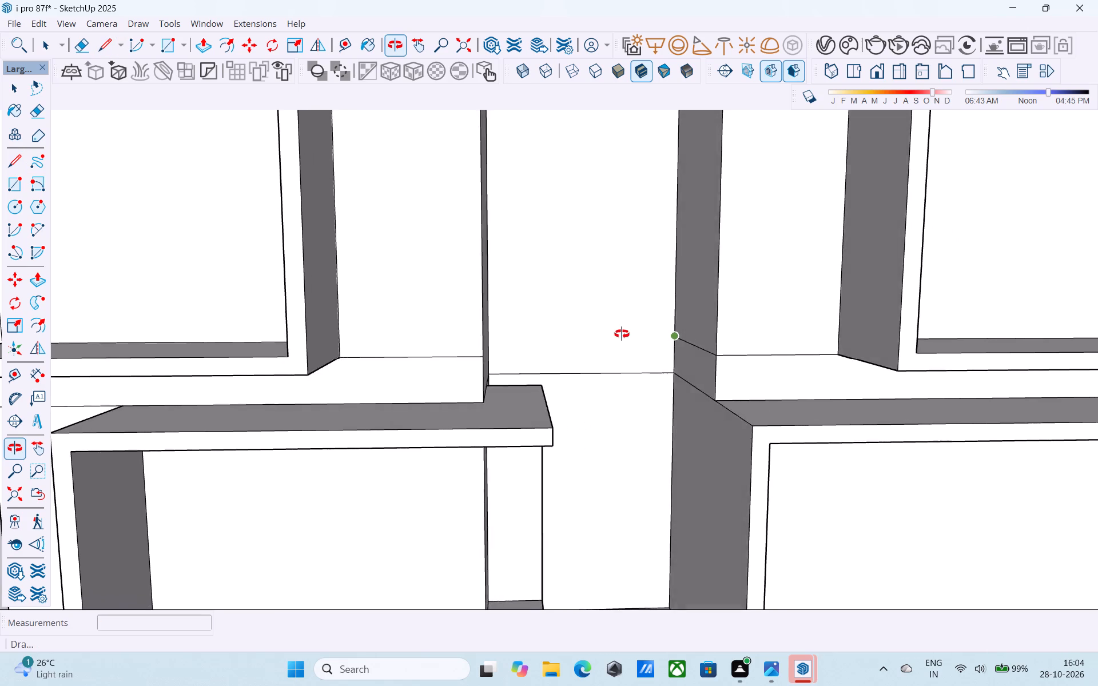
middle_click_drag(622, 334, 500, 333)
scroll(612, 332, "up", 1)
left_click(489, 337)
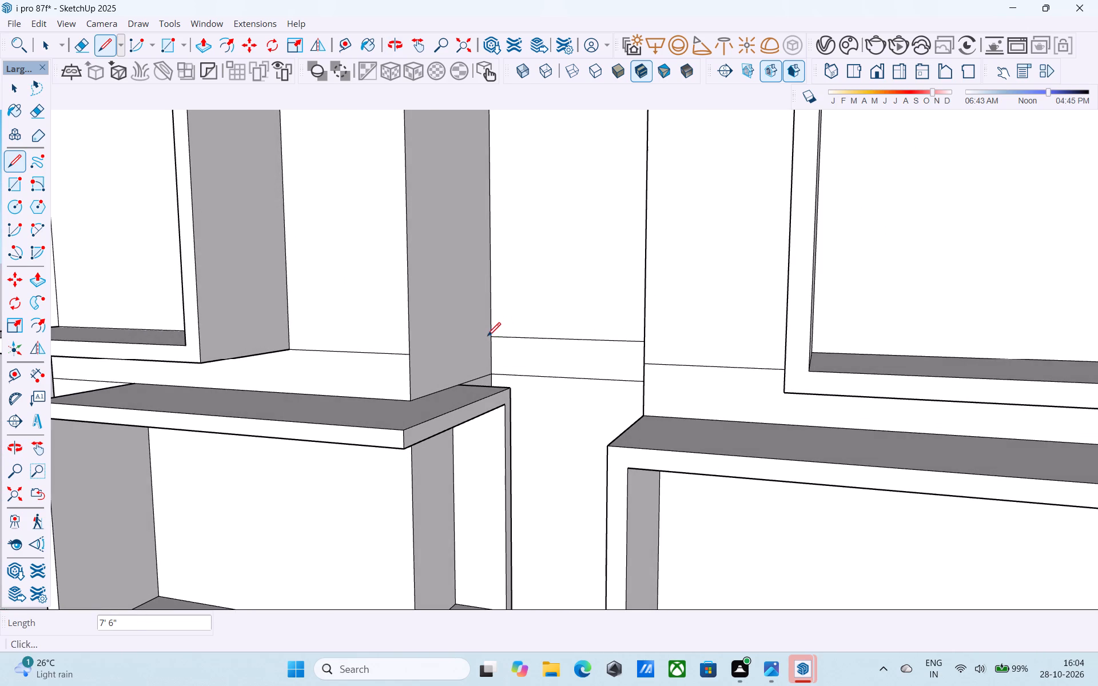
left_click(486, 336)
left_click(404, 358)
Examine the line wrapped around the recess and the recess lines on the storeys above it.
scroll(429, 358, "down", 5)
middle_click_drag(460, 372, 534, 372)
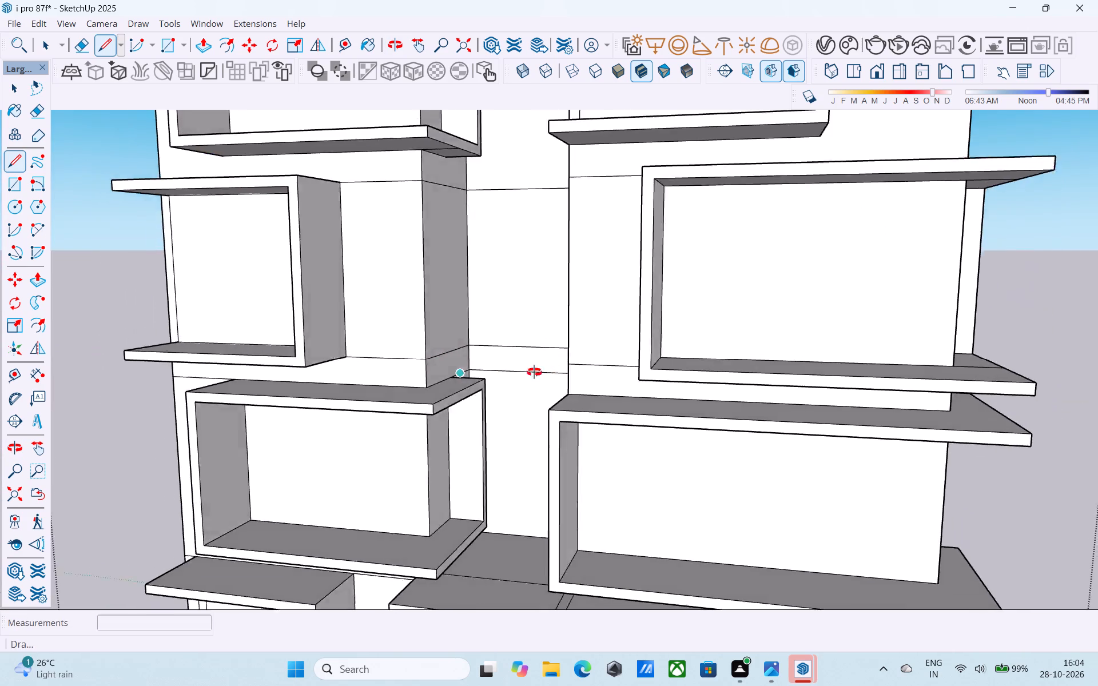
middle_click_drag(534, 372, 559, 367)
scroll(563, 363, "down", 5)
middle_click_drag(551, 353, 669, 443)
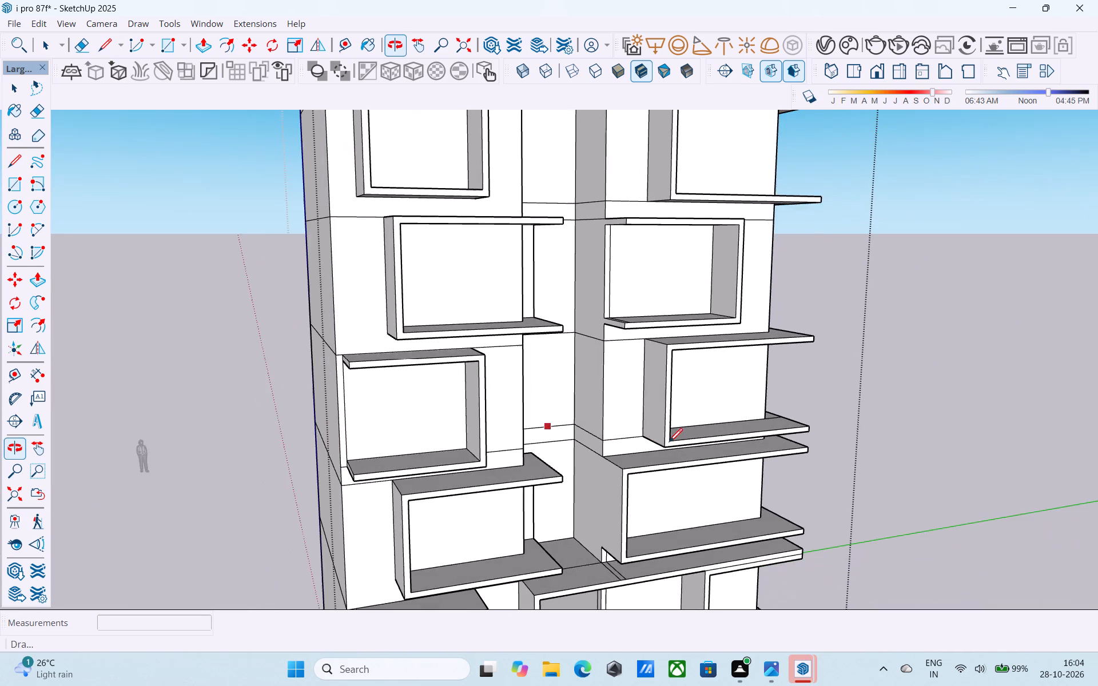
scroll(592, 310, "up", 5)
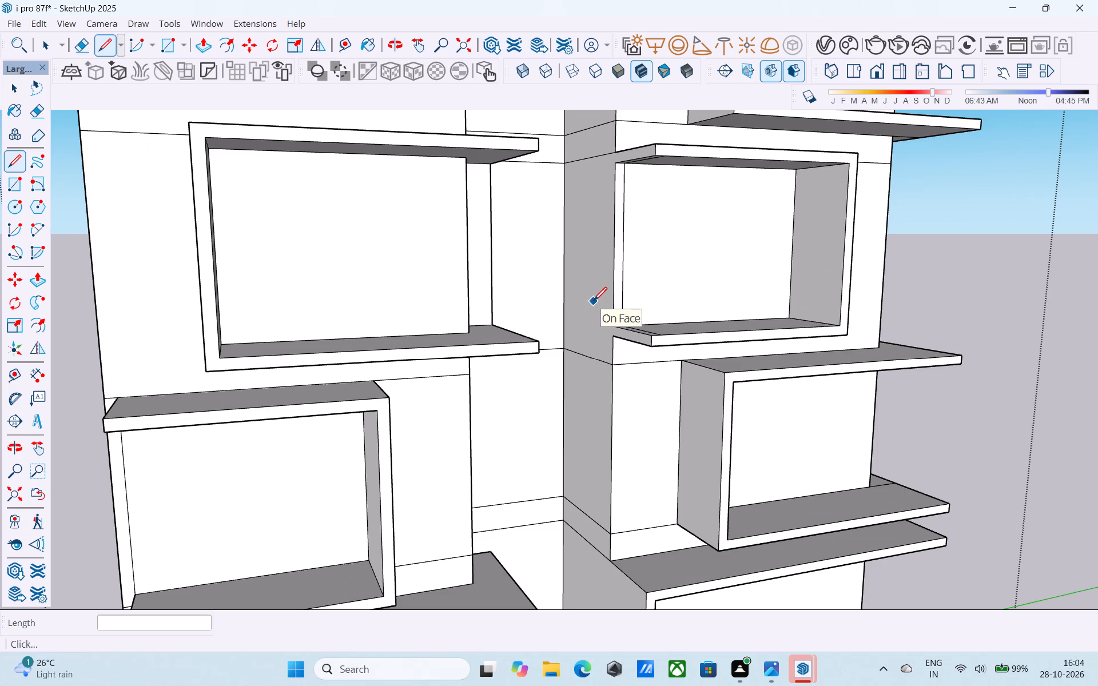
scroll(594, 302, "down", 3)
middle_click_drag(594, 305, 574, 332, "shift")
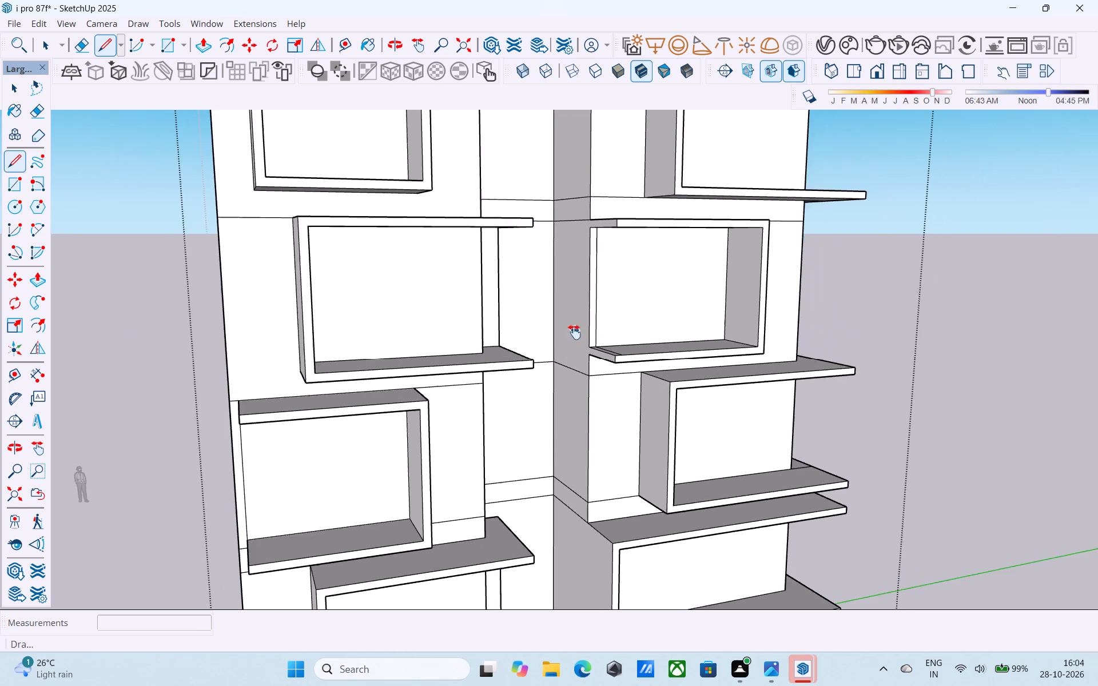
Draw a 6' 6" line along the central recess's right side face, starting at the fourth-storey right frame's lower corner.
middle_click_drag(574, 332, 578, 333, "shift")
scroll(581, 333, "up", 10)
middle_click_drag(581, 333, 583, 324)
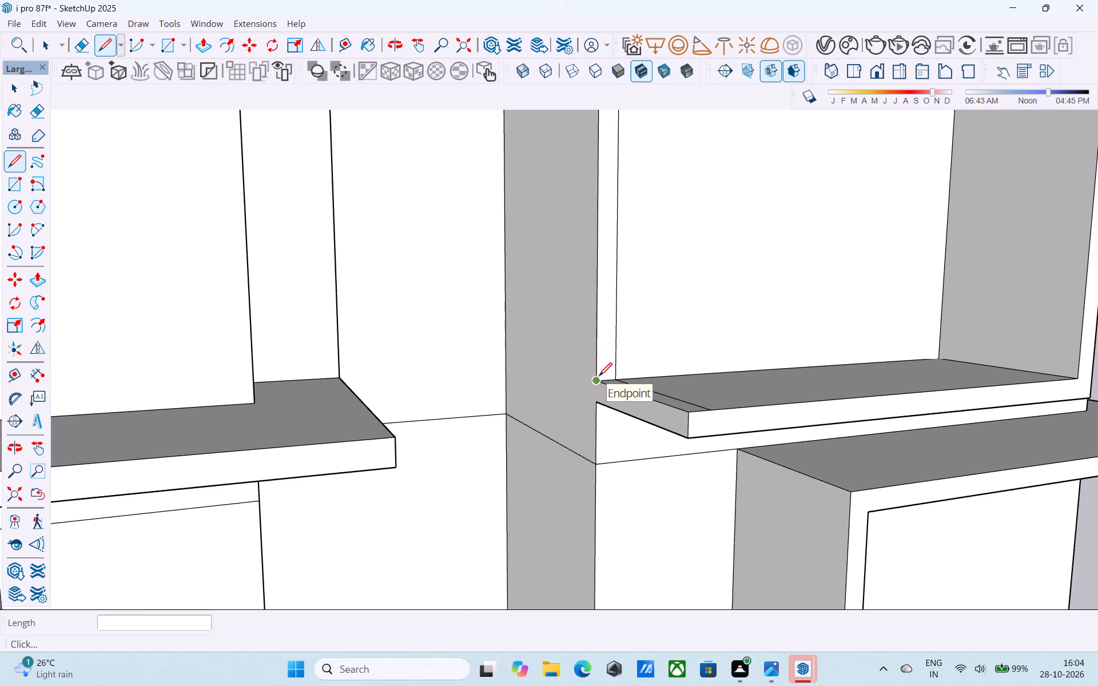
scroll(599, 378, "down", 4)
middle_click_drag(598, 378, 568, 249)
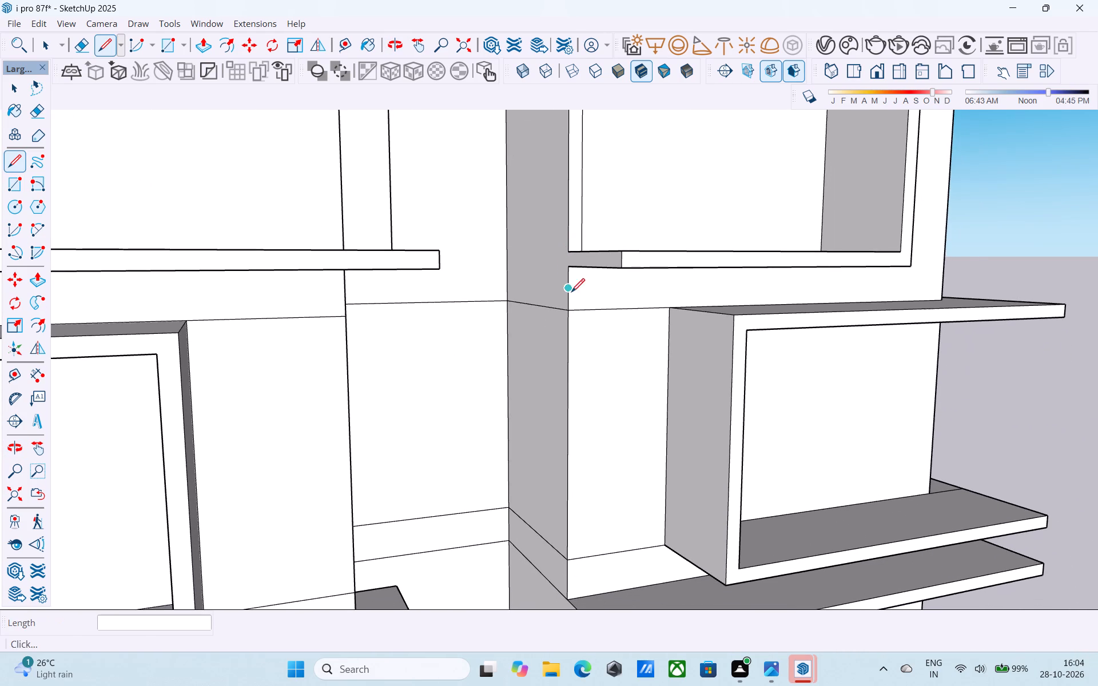
scroll(566, 277, "up", 5)
scroll(567, 273, "down", 6)
middle_click_drag(572, 313, 572, 265, "shift")
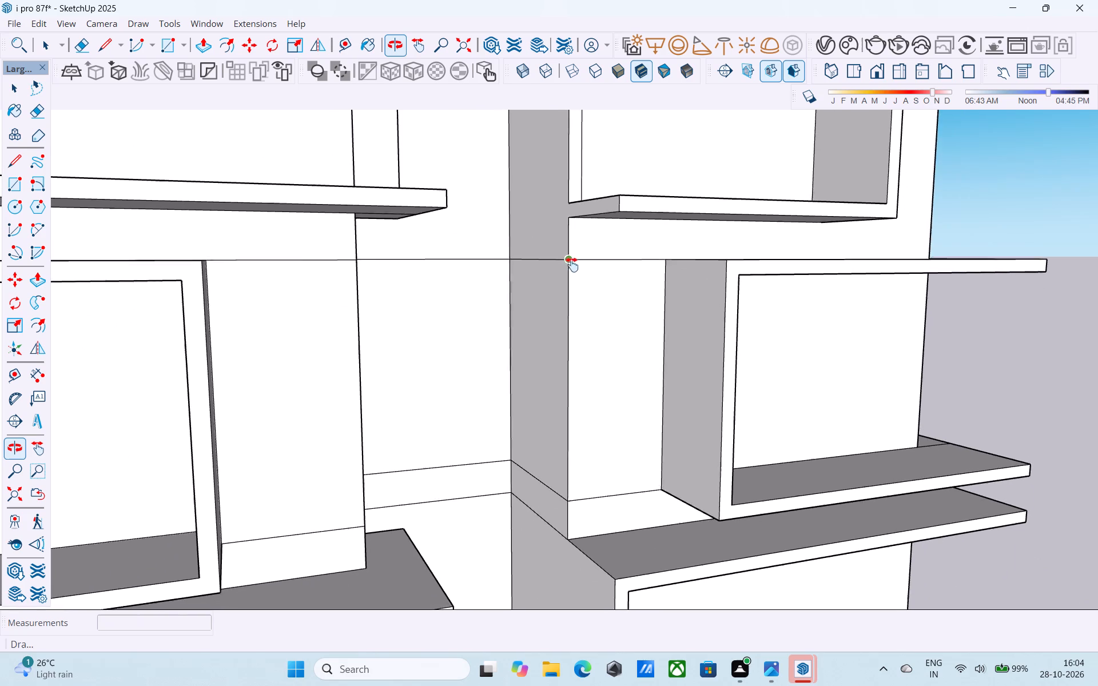
middle_click_drag(572, 265, 604, 353, "shift")
scroll(606, 337, "up", 2)
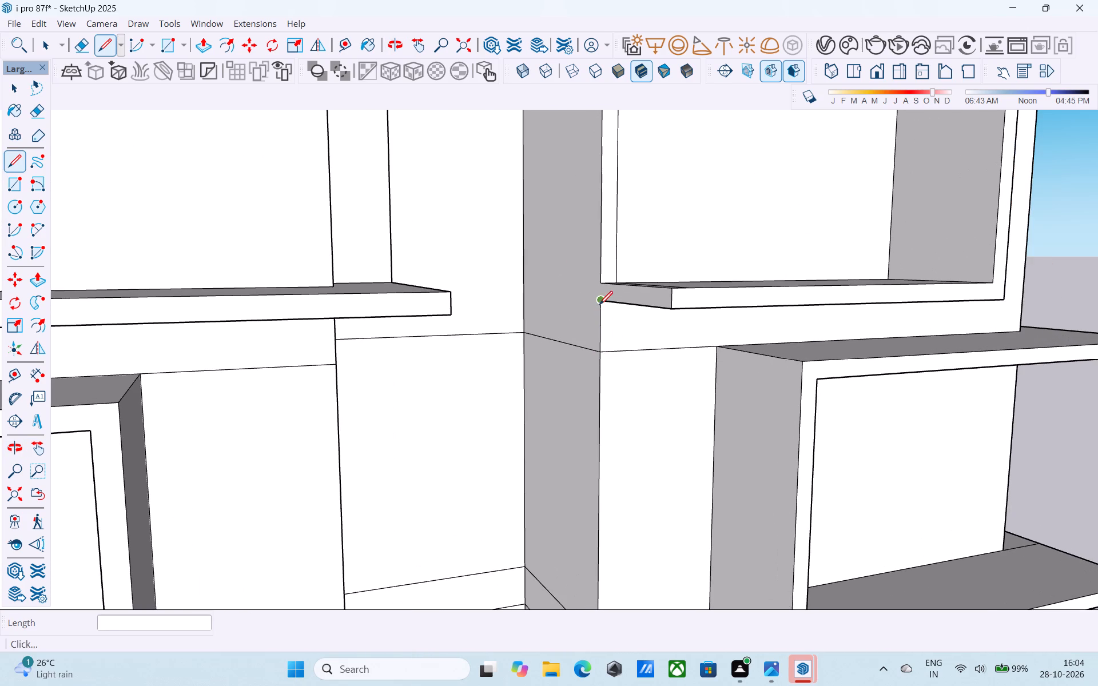
left_click(600, 304)
left_click(523, 292)
Continue the fourth-storey frames' lower line across the recess's back face and along its left side face to the frame's underside.
middle_click_drag(524, 292, 565, 268, "shift")
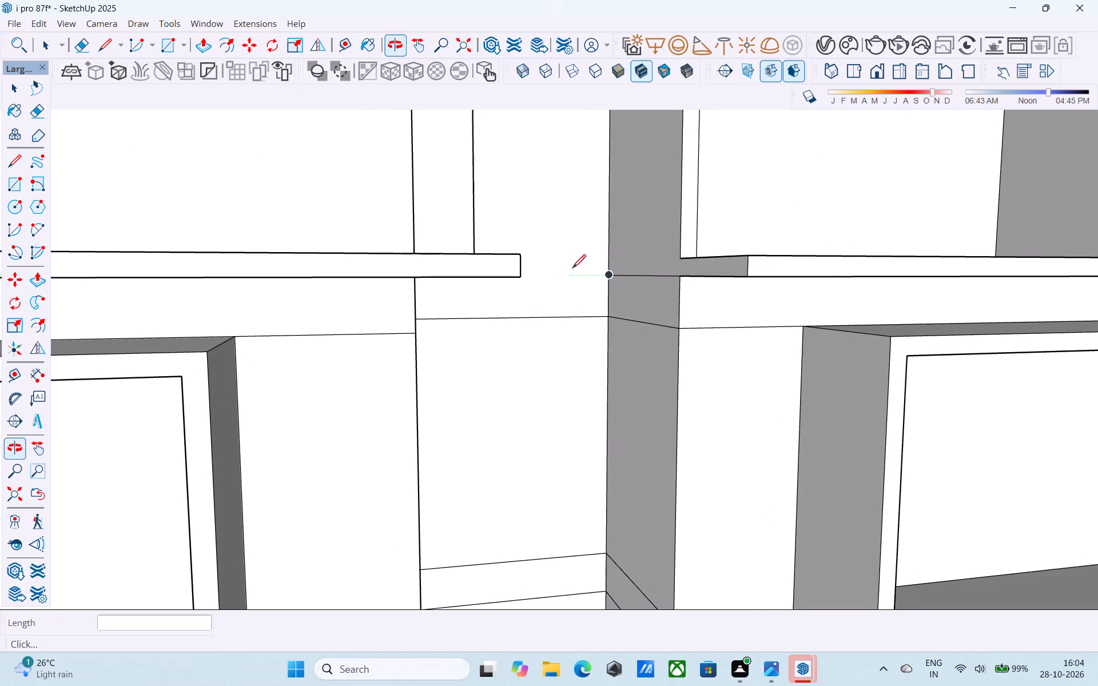
left_click(607, 276)
middle_click_drag(595, 273, 432, 307)
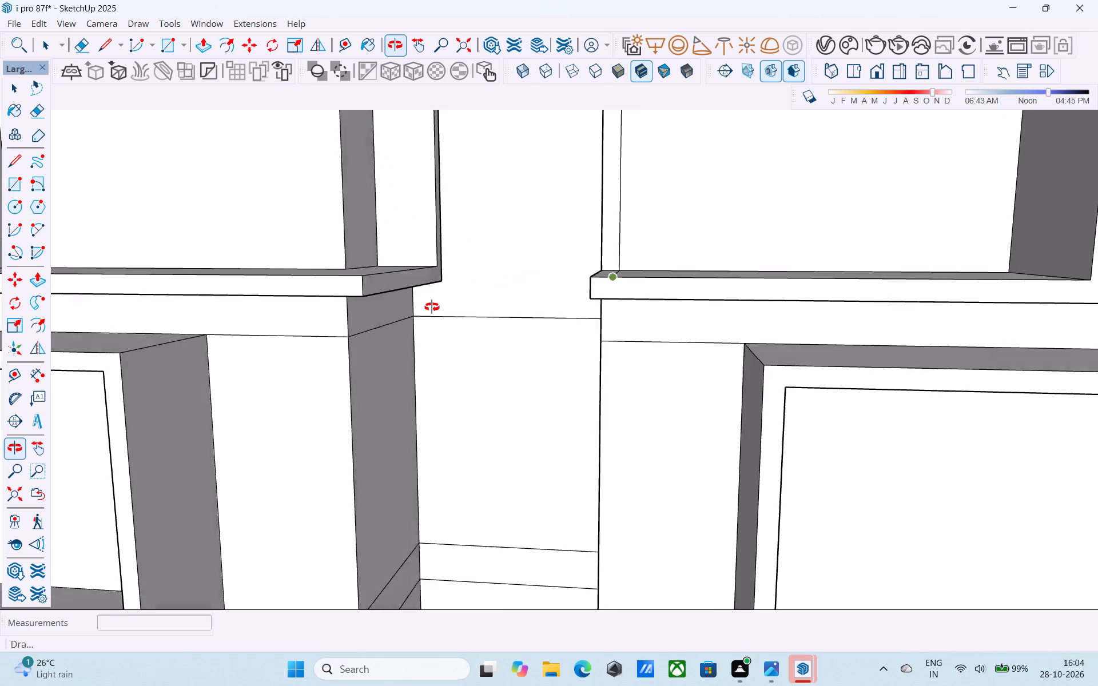
middle_click_drag(432, 307, 389, 354)
scroll(471, 252, "up", 9)
middle_click_drag(420, 293, 400, 284)
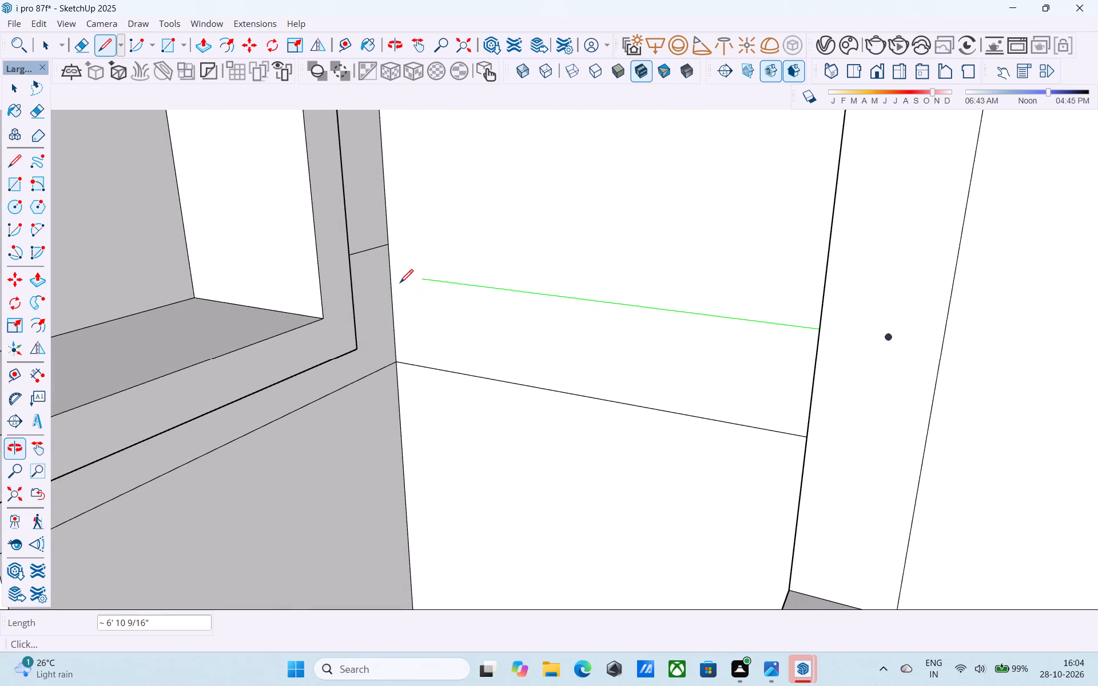
left_click(392, 278)
middle_click_drag(392, 277, 452, 185)
scroll(455, 215, "up", 1)
left_click(448, 253)
scroll(460, 277, "down", 4)
middle_click_drag(462, 291, 535, 226)
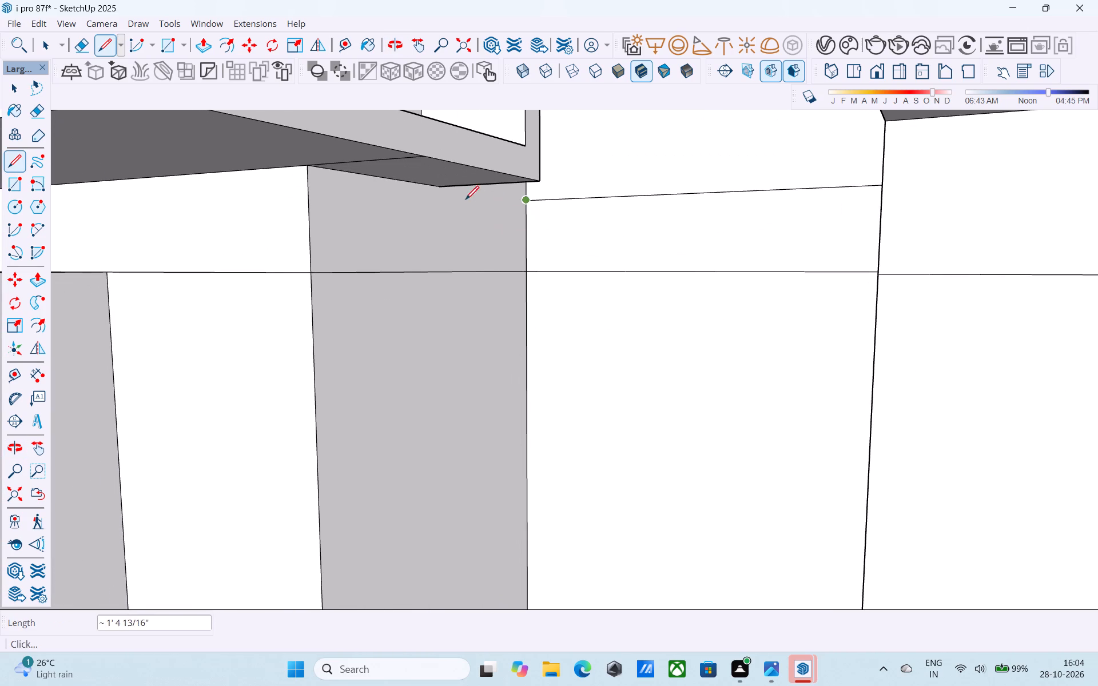
scroll(444, 191, "up", 15)
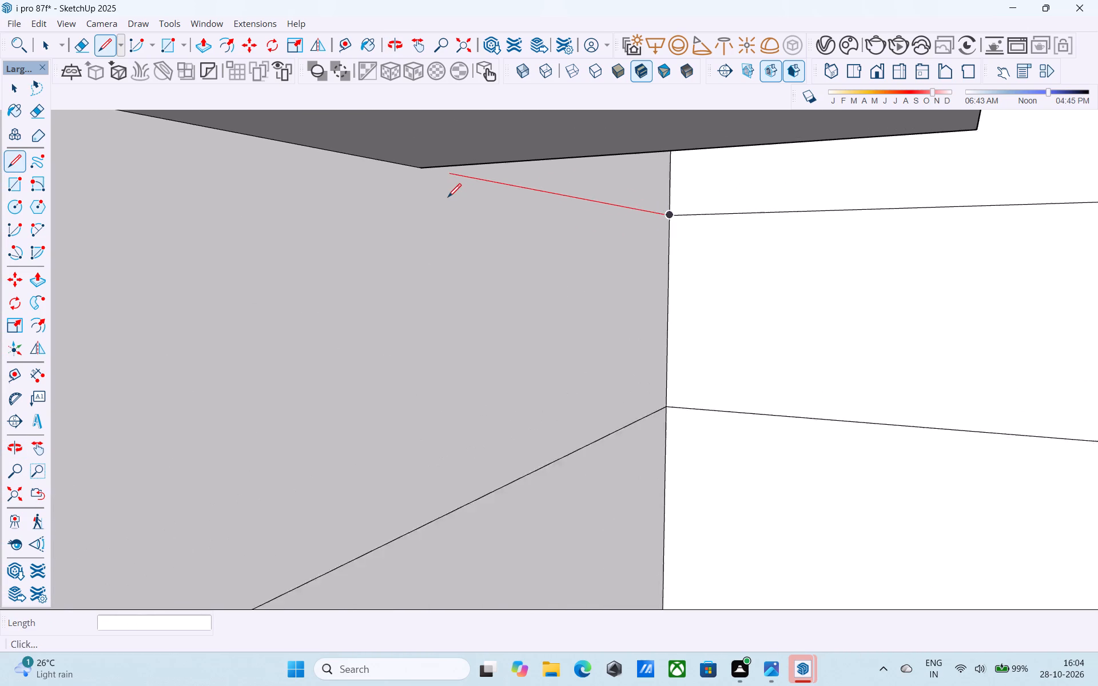
left_click(418, 167)
scroll(476, 209, "down", 8)
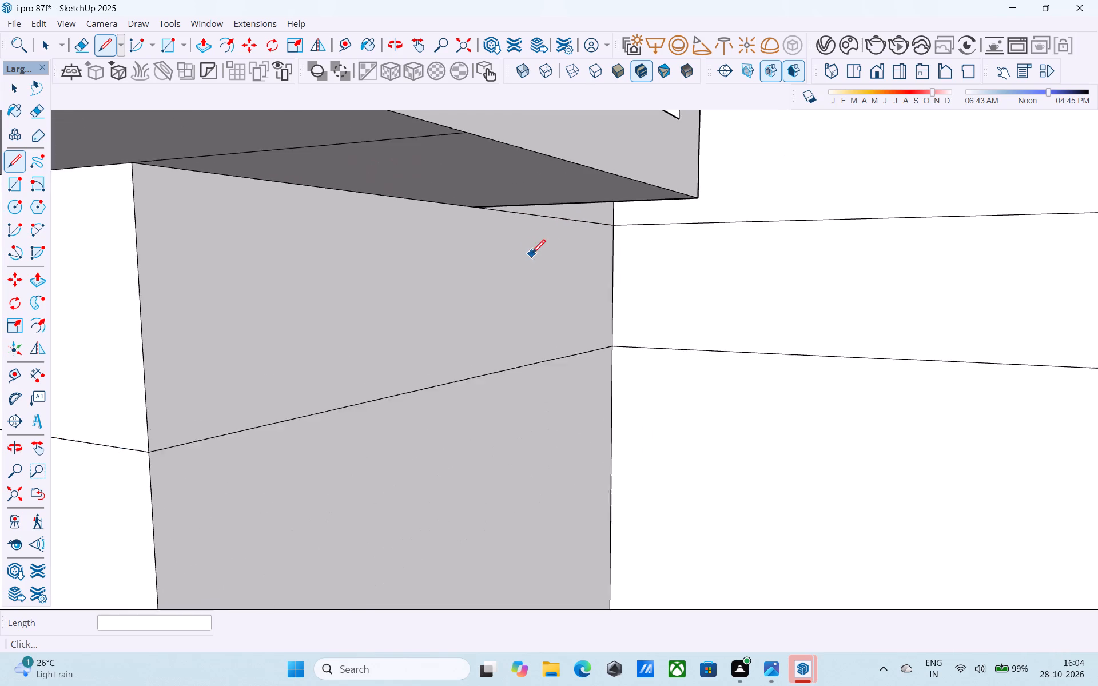
Examine the fourth-storey line around the recess and the whole front facade from several distances and angles.
scroll(532, 254, "down", 5)
middle_click_drag(549, 260, 434, 365)
scroll(511, 289, "up", 11)
middle_click_drag(533, 276, 227, 286)
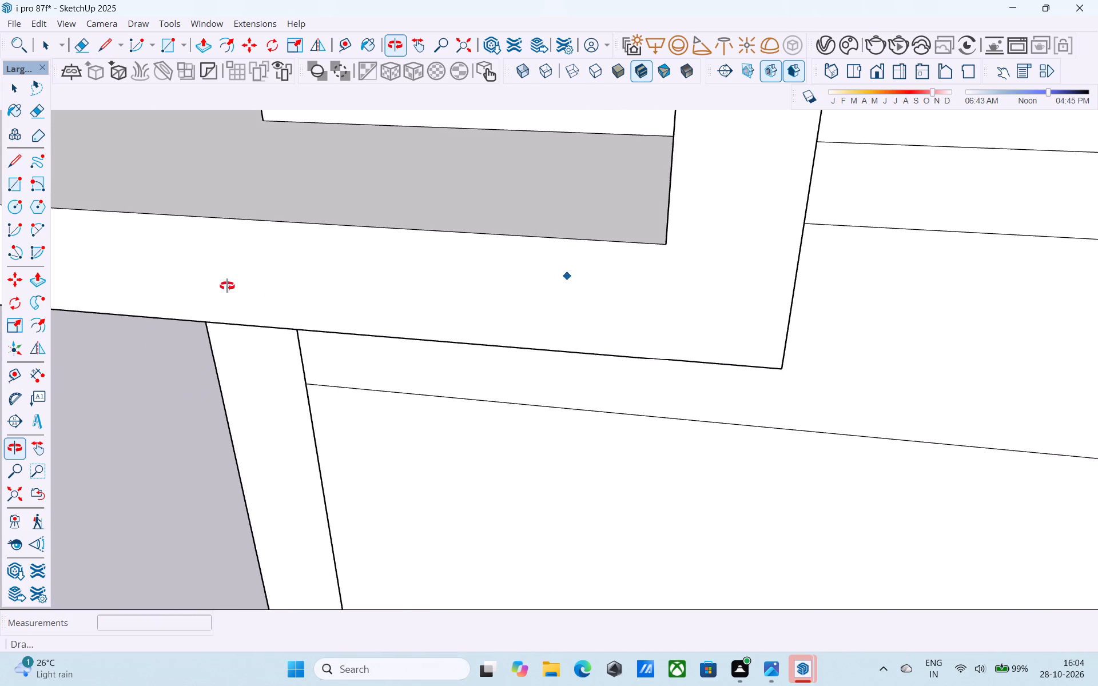
middle_click_drag(227, 286, 713, 198)
scroll(737, 209, "down", 11)
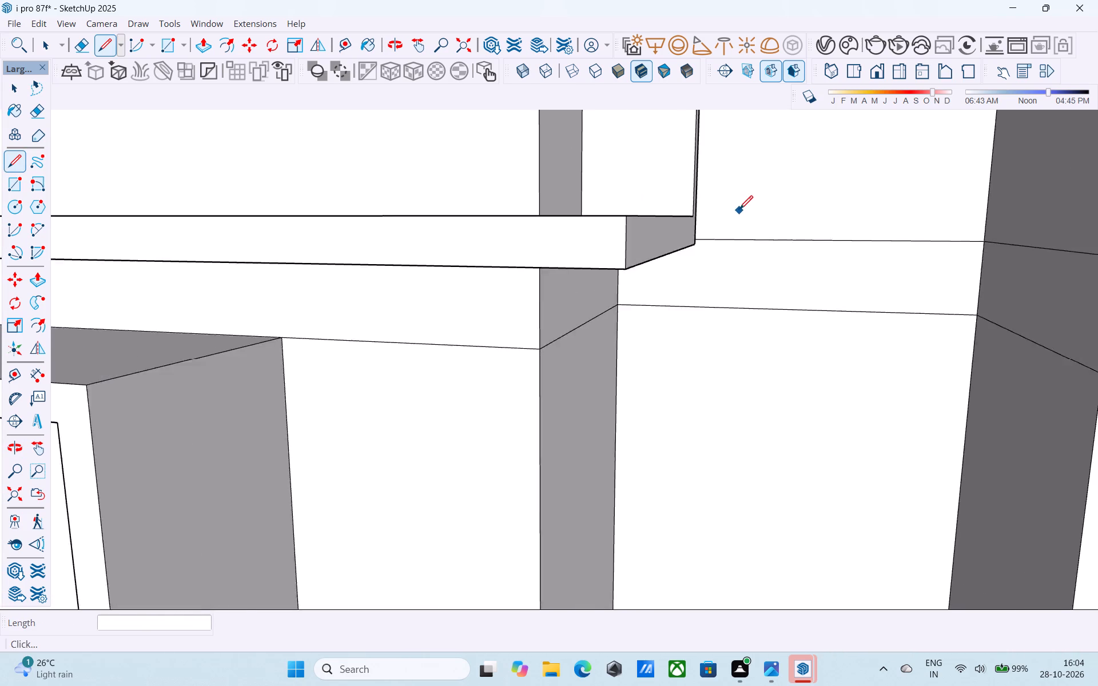
scroll(739, 210, "down", 20)
middle_click_drag(663, 293, 610, 304, "shift")
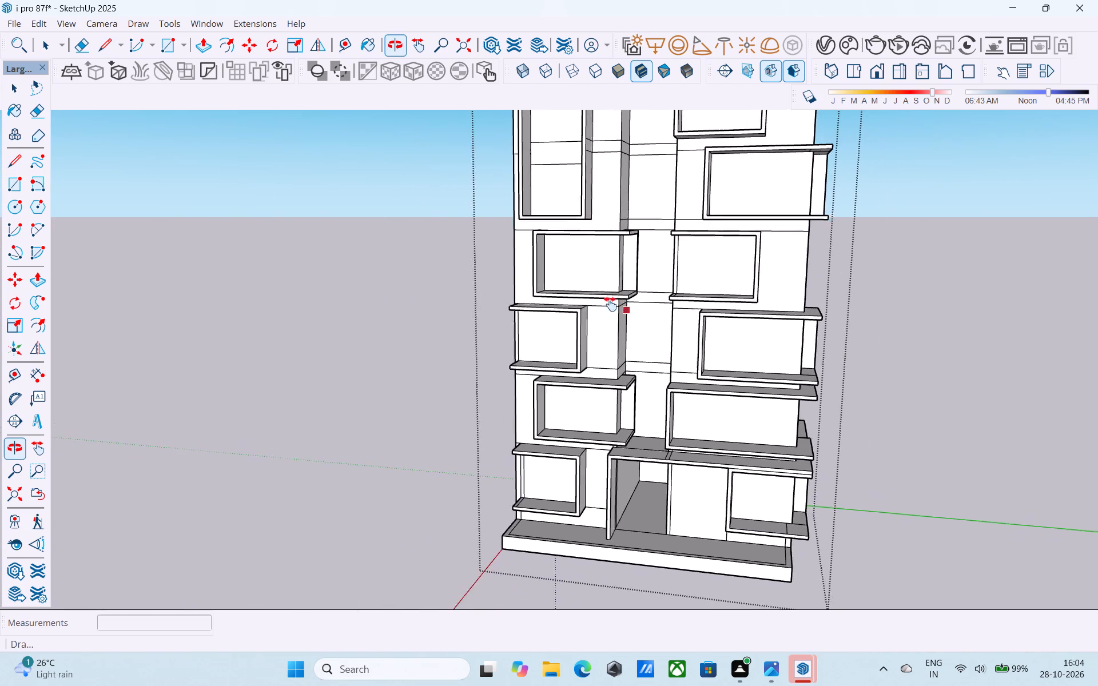
middle_click_drag(610, 304, 611, 245, "shift")
middle_click_drag(686, 262, 682, 291, "shift")
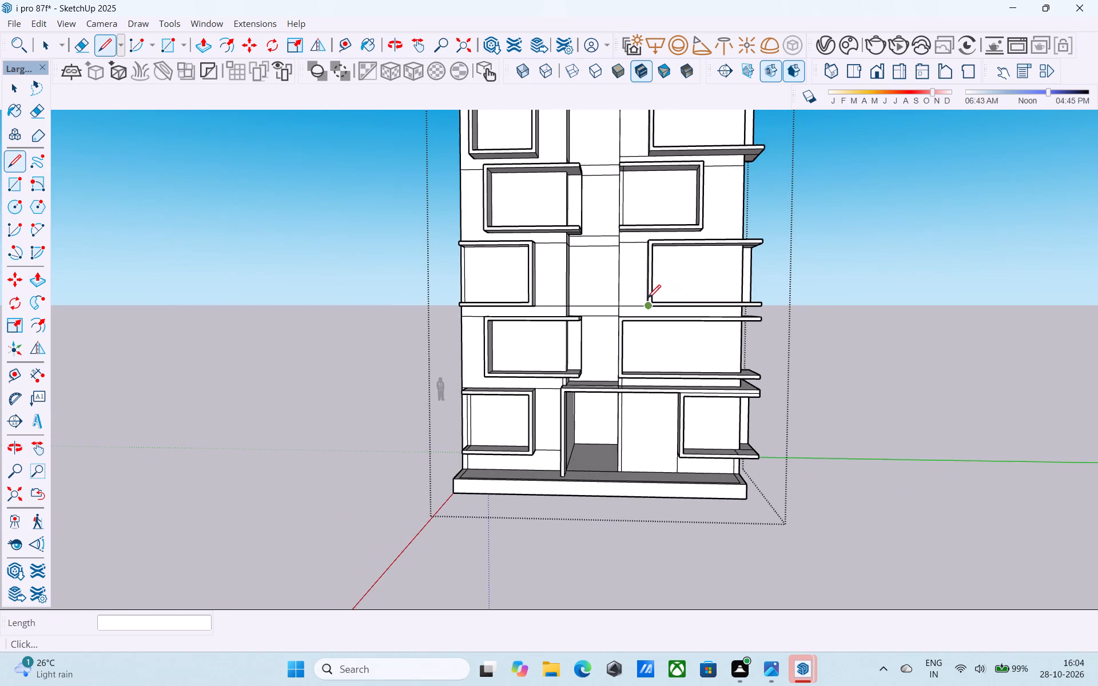
scroll(647, 299, "down", 1)
middle_click_drag(627, 333, 619, 322)
scroll(617, 324, "up", 2)
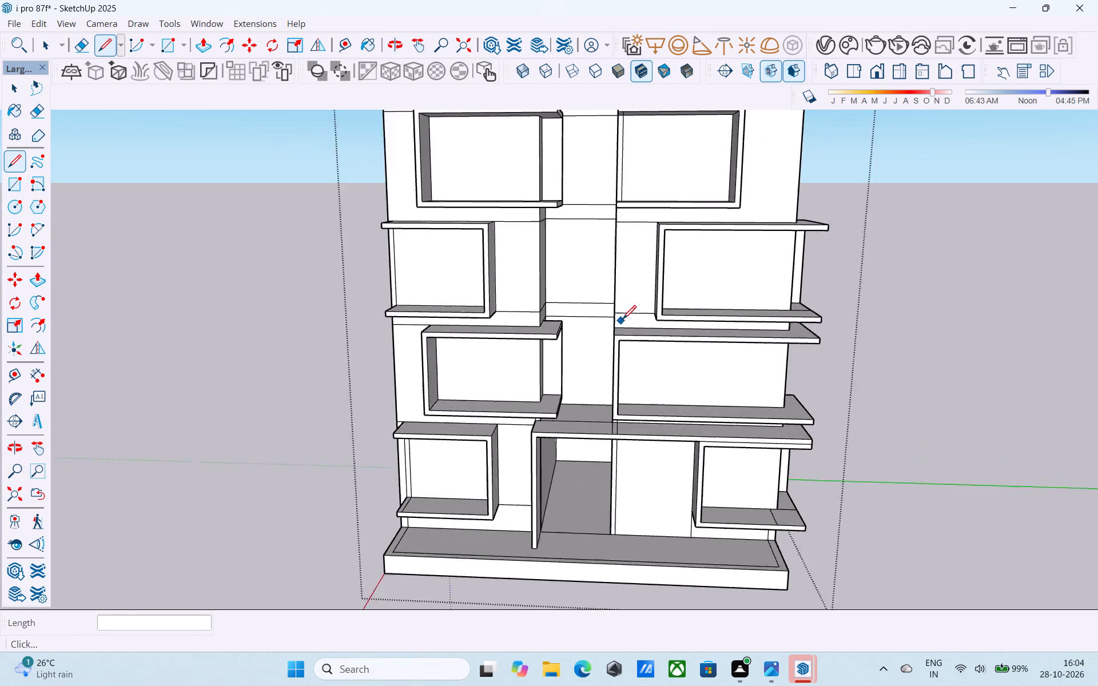
Copy the lower line on the recess's back face, between the second and third storeys, 6" upward.
scroll(623, 320, "up", 6)
middle_click_drag(568, 328, 587, 325)
scroll(544, 318, "up", 1)
scroll(625, 329, "up", 7)
key("space")
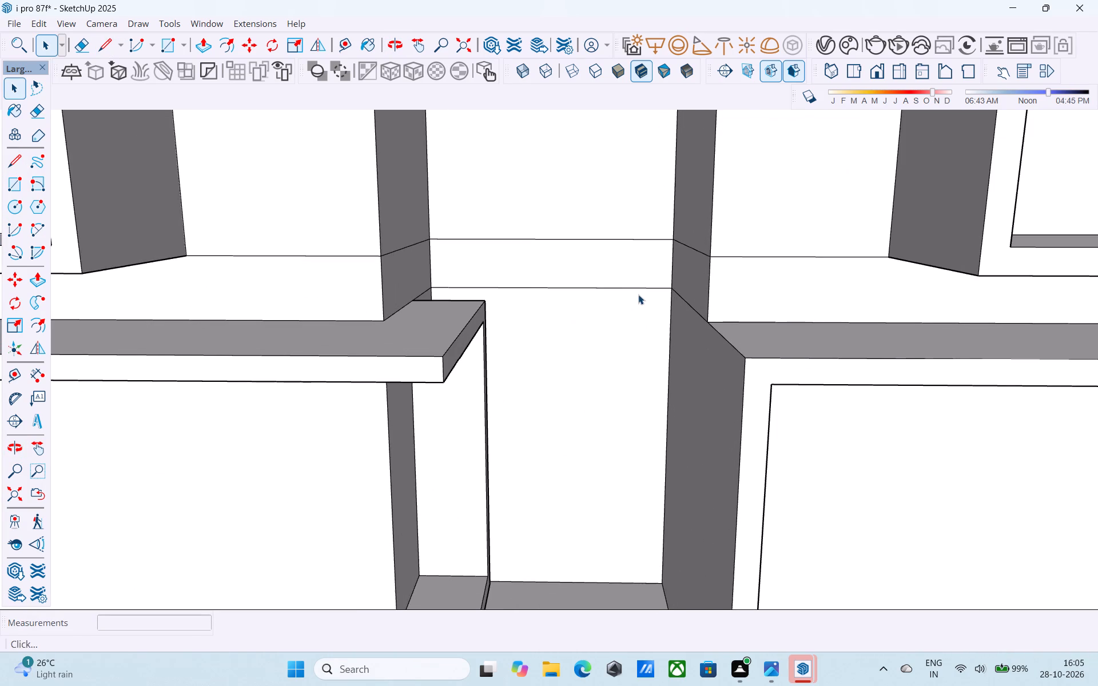
left_click(639, 289)
middle_click_drag(642, 285, 667, 298)
key("m")
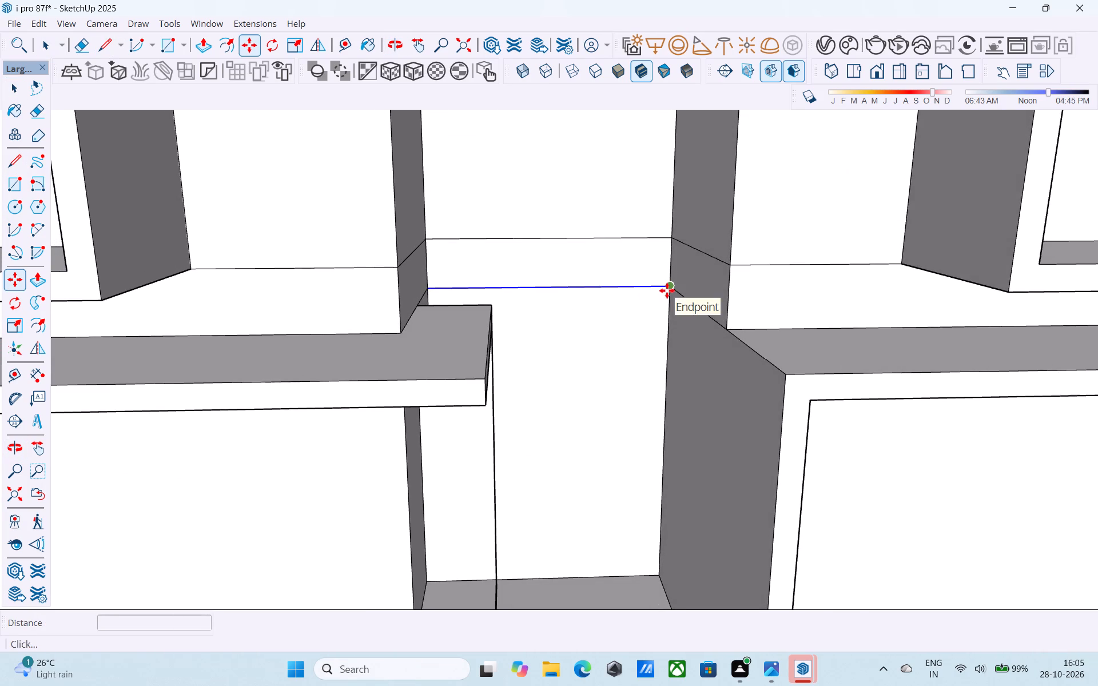
scroll(667, 290, "up", 2)
left_click(669, 286)
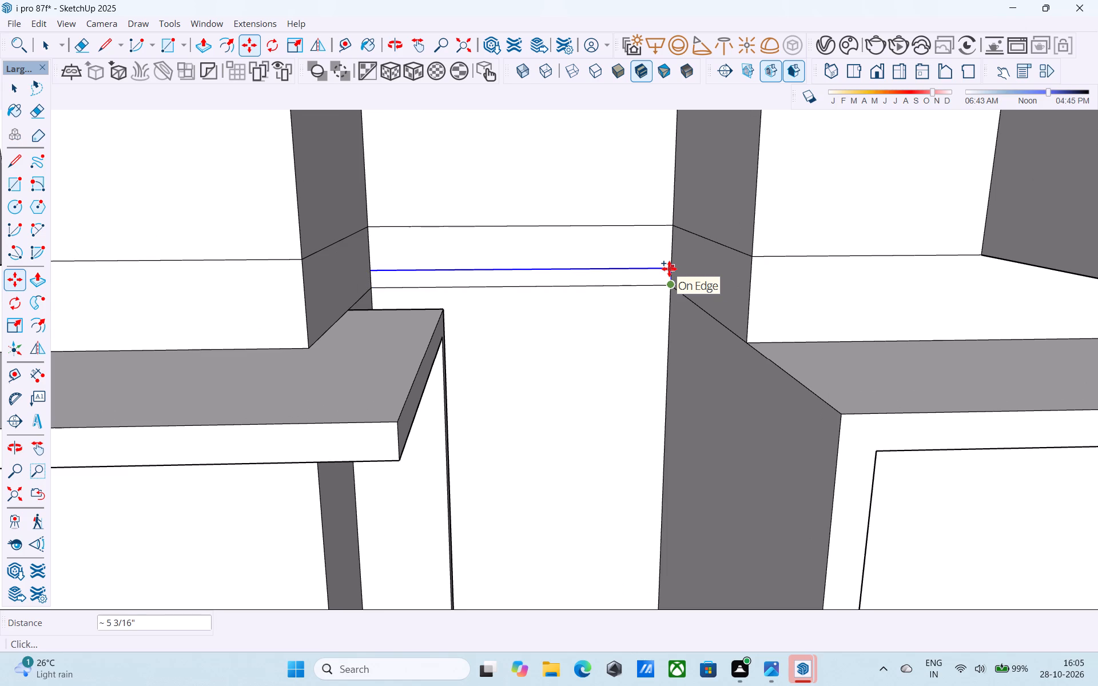
type("1'")
key("Return")
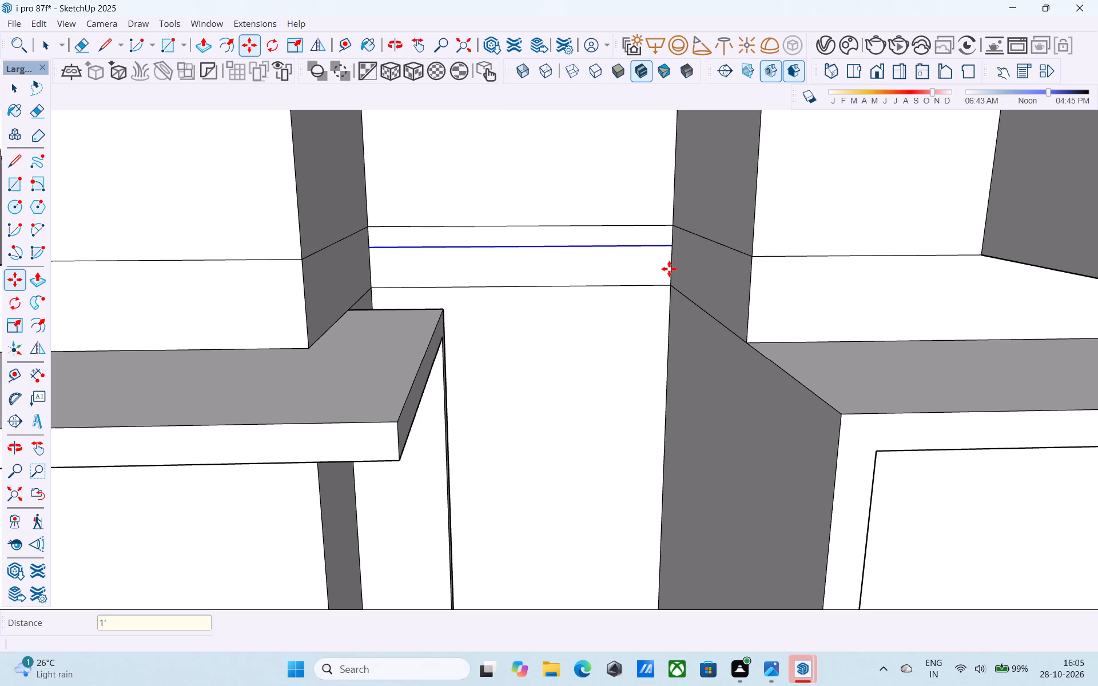
type("6\"")
key("Return")
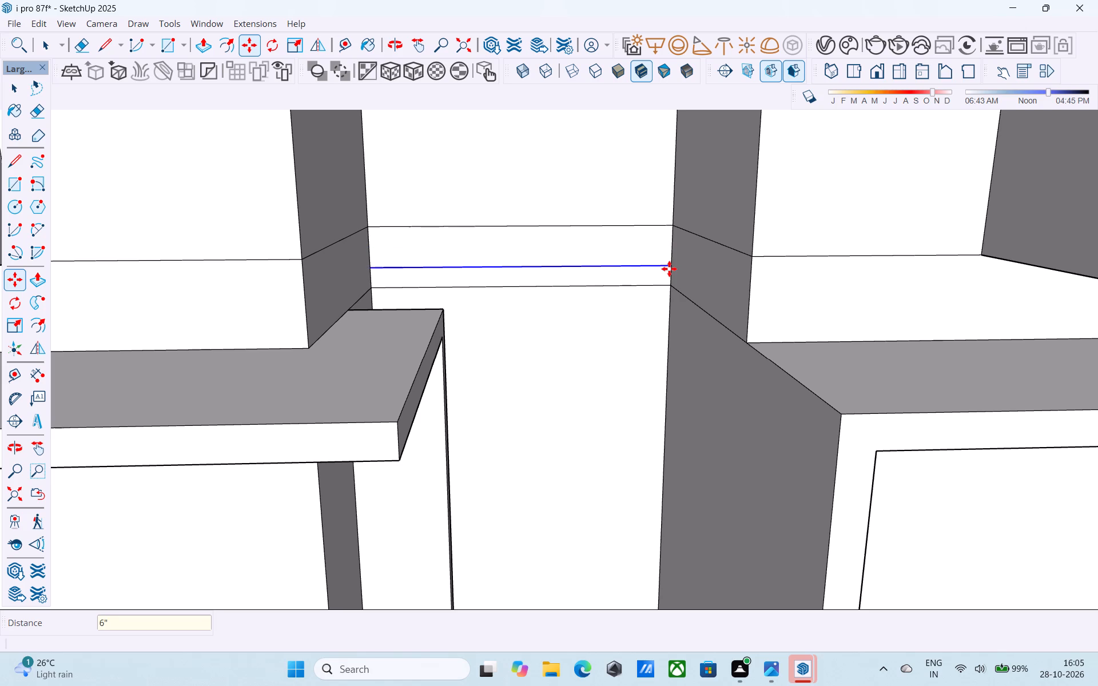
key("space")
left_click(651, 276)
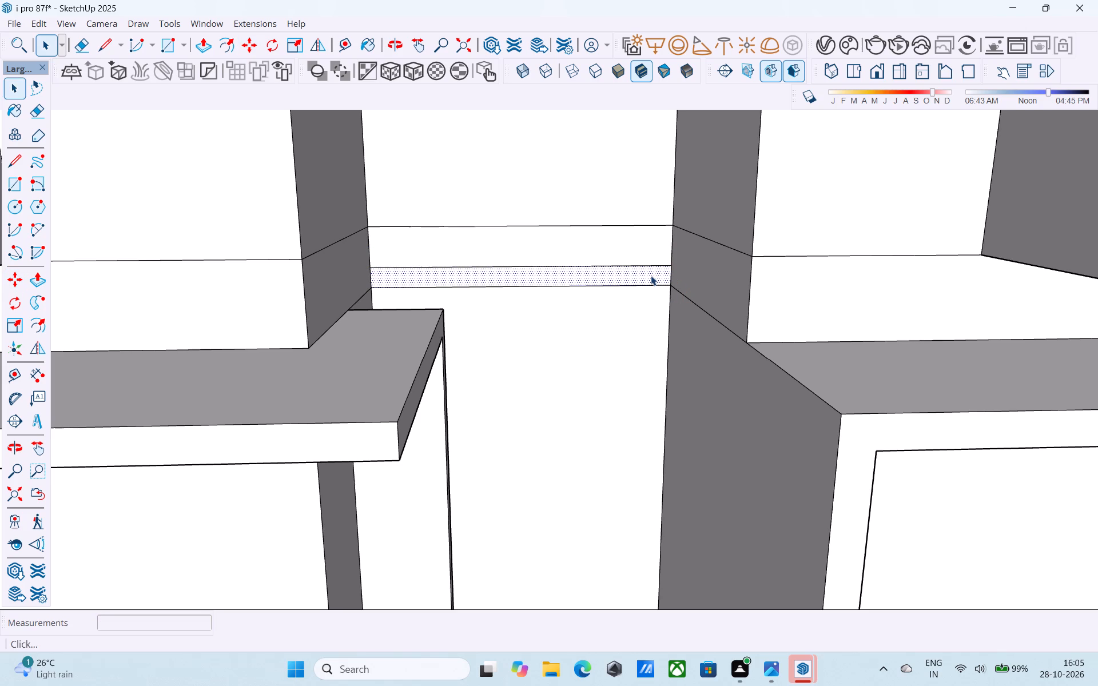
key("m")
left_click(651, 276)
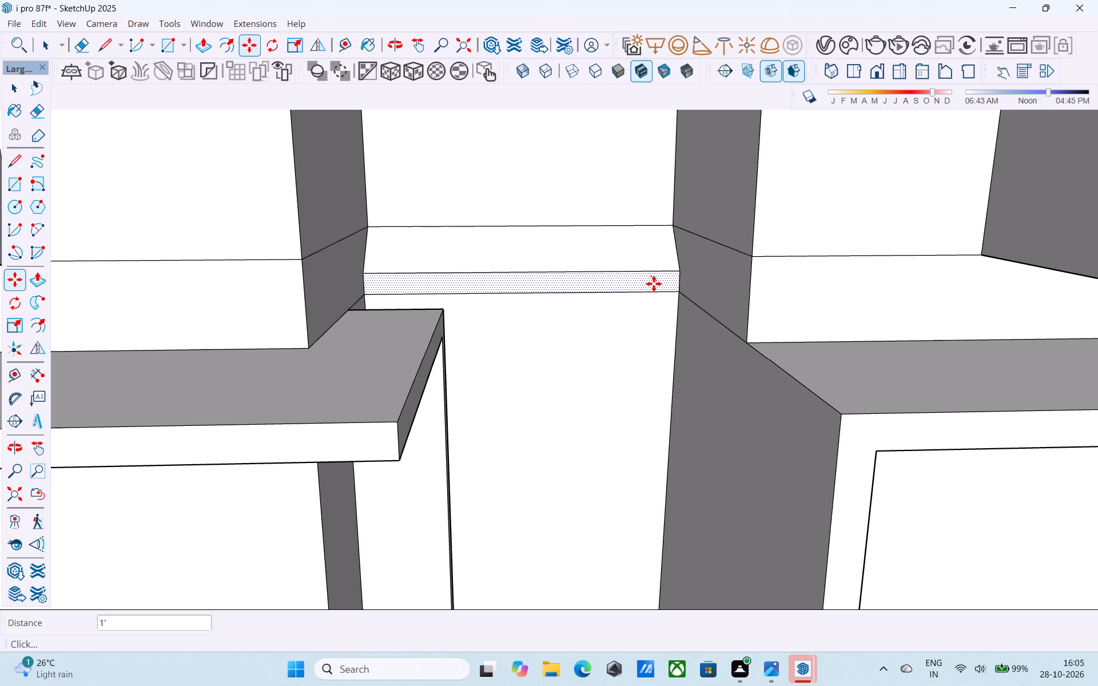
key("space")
Push/Pull the 6" strip on the recess's back face outward 2.5' to form a ledge above the second storey.
middle_click_drag(645, 293, 600, 298)
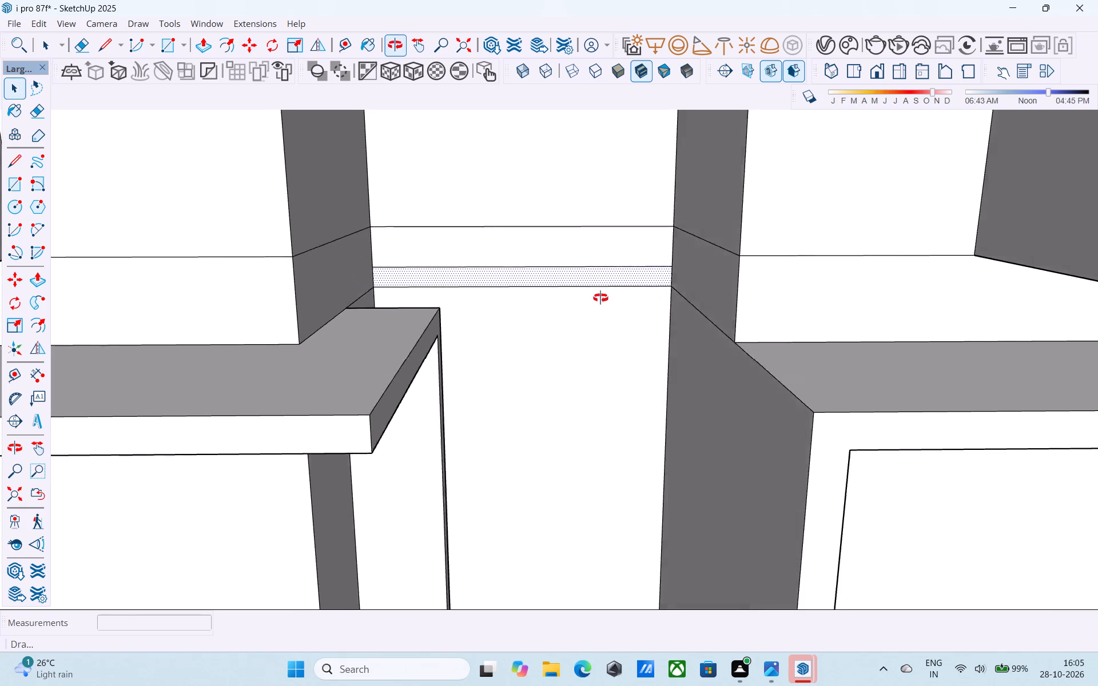
middle_click_drag(600, 298, 591, 298)
key("p")
left_click(591, 282)
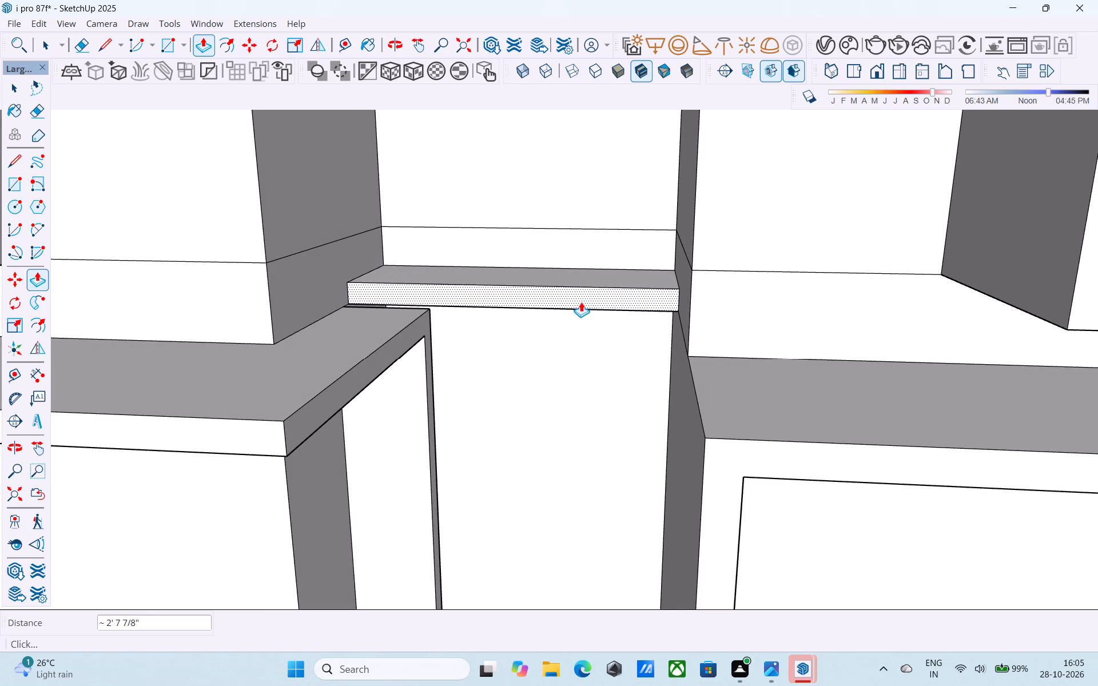
middle_click_drag(581, 302, 571, 419)
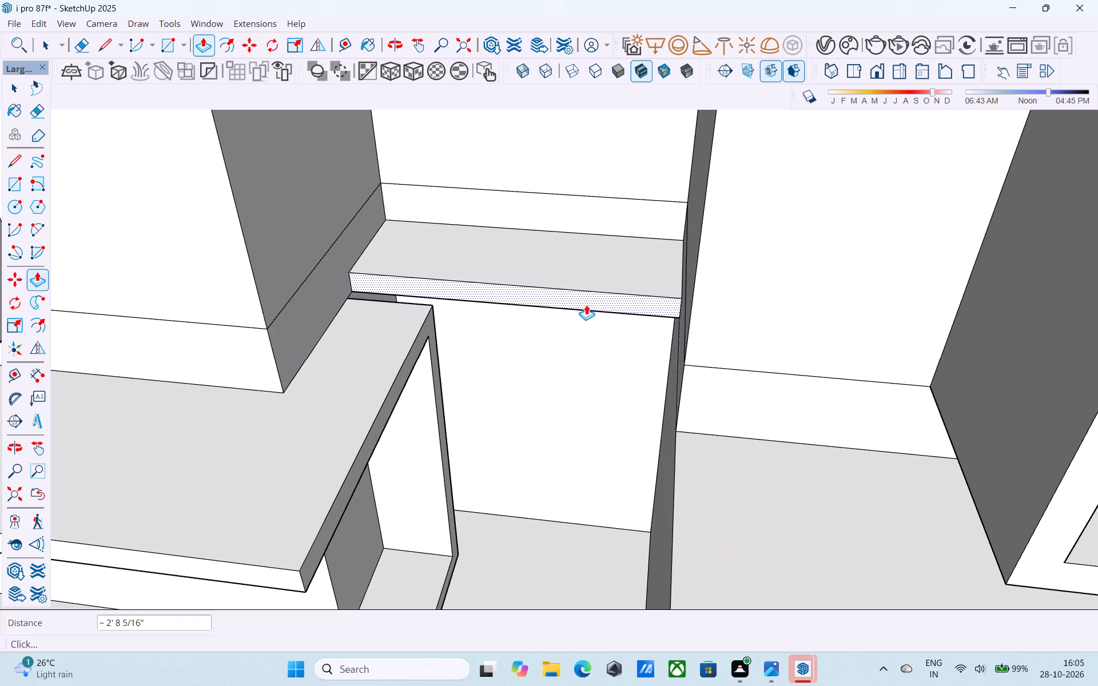
type("2.5'")
key("Return")
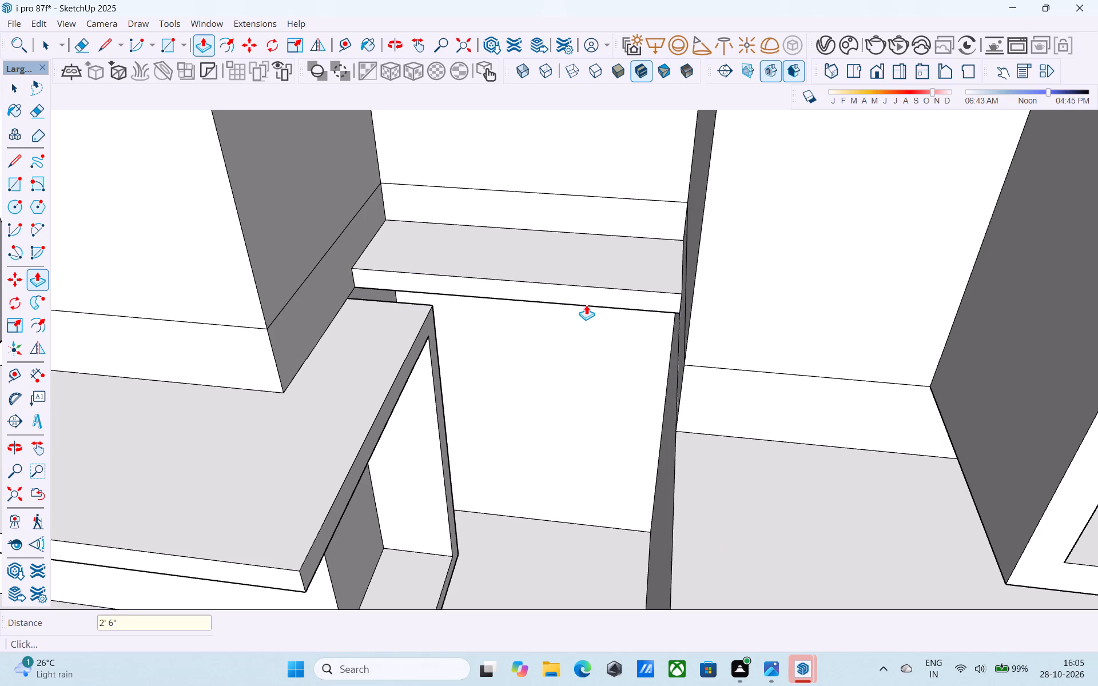
key("space")
Examine the ledge in the recess and the recess lines on the storeys above it.
scroll(586, 305, "down", 10)
middle_click_drag(568, 307, 475, 208)
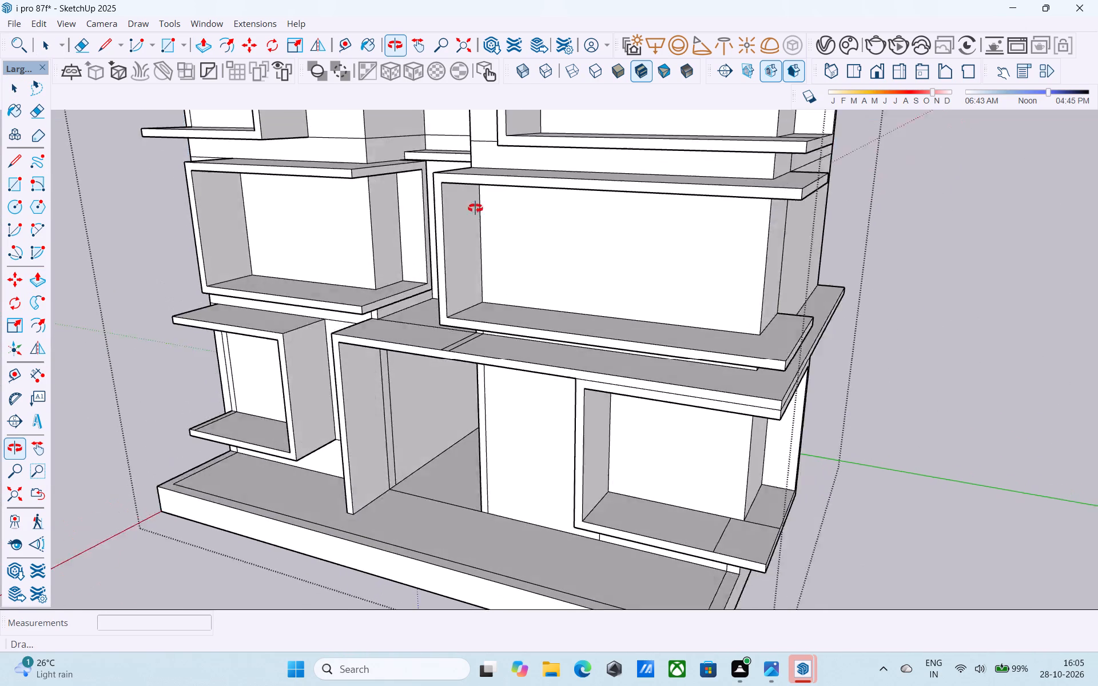
middle_click_drag(475, 208, 500, 216)
scroll(508, 220, "down", 3)
middle_click_drag(506, 218, 575, 345, "shift")
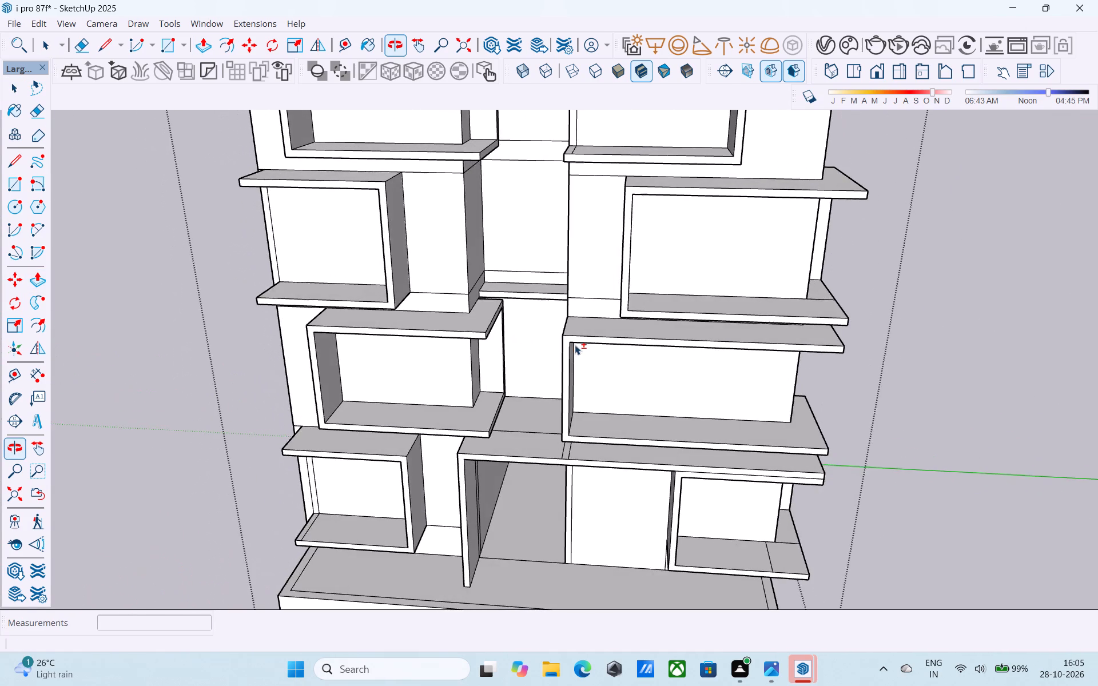
middle_click_drag(551, 290, 559, 379, "shift")
middle_click_drag(547, 262, 549, 228)
scroll(549, 228, "up", 2)
middle_click(549, 227)
scroll(551, 222, "down", 4)
middle_click_drag(551, 225, 592, 195)
Copy the lower line on the recess's back face, between the third and fourth storeys, 6" upward.
scroll(606, 198, "up", 5)
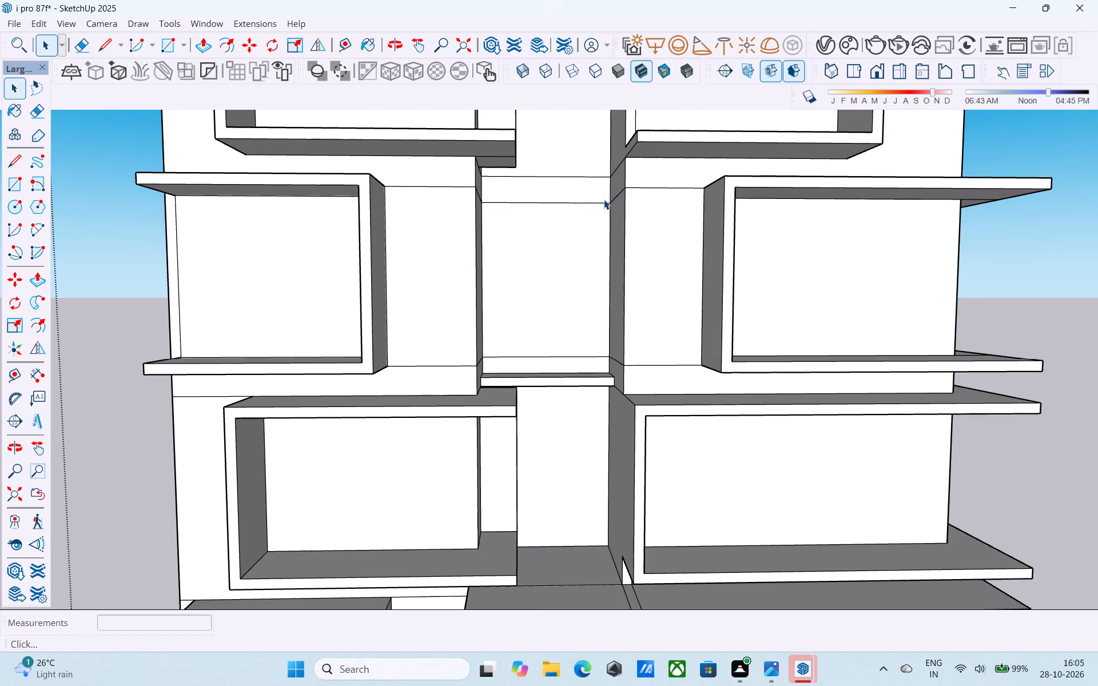
left_click(598, 203)
middle_click_drag(598, 203, 622, 244, "shift")
scroll(611, 236, "up", 1)
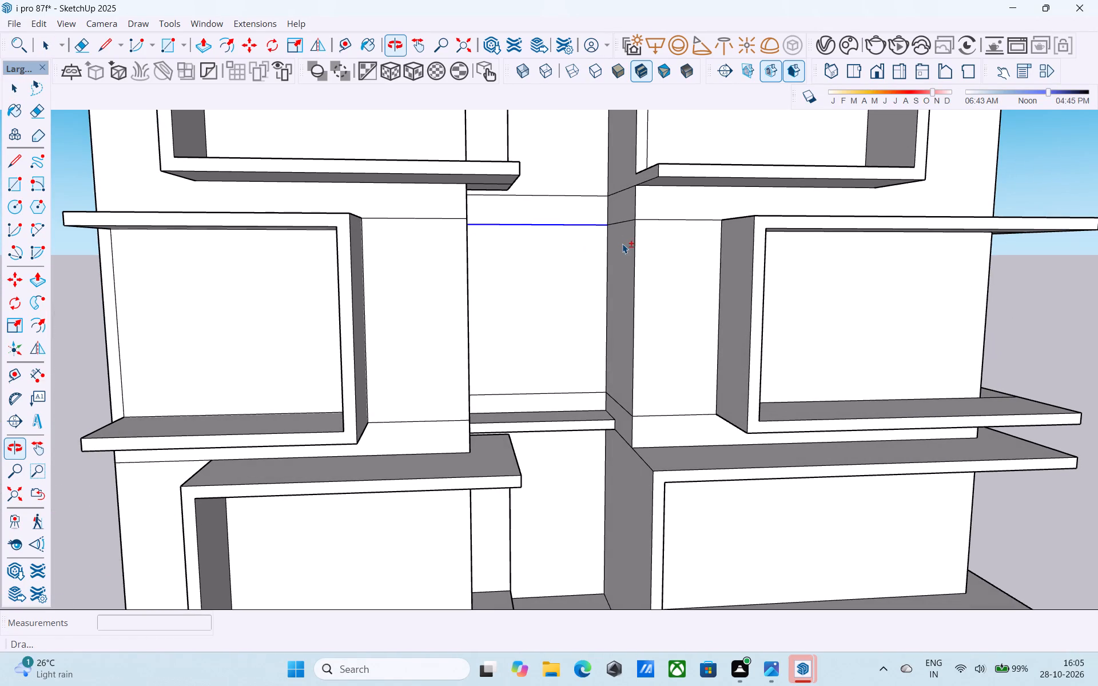
key("m")
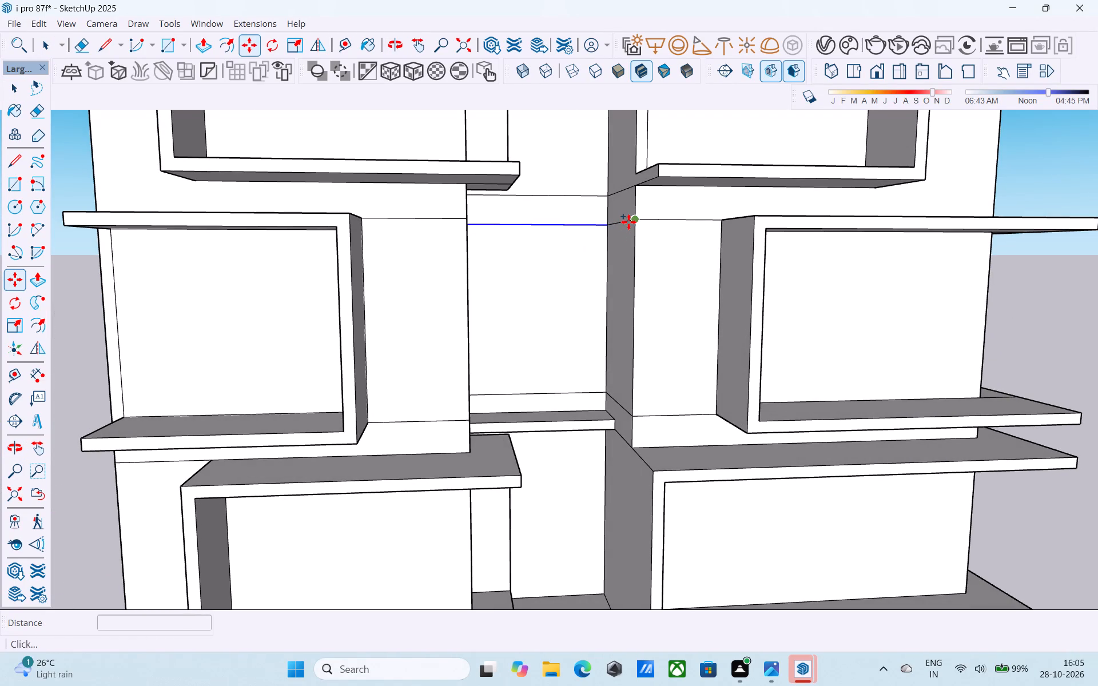
middle_click_drag(618, 214, 607, 214)
scroll(607, 219, "up", 6)
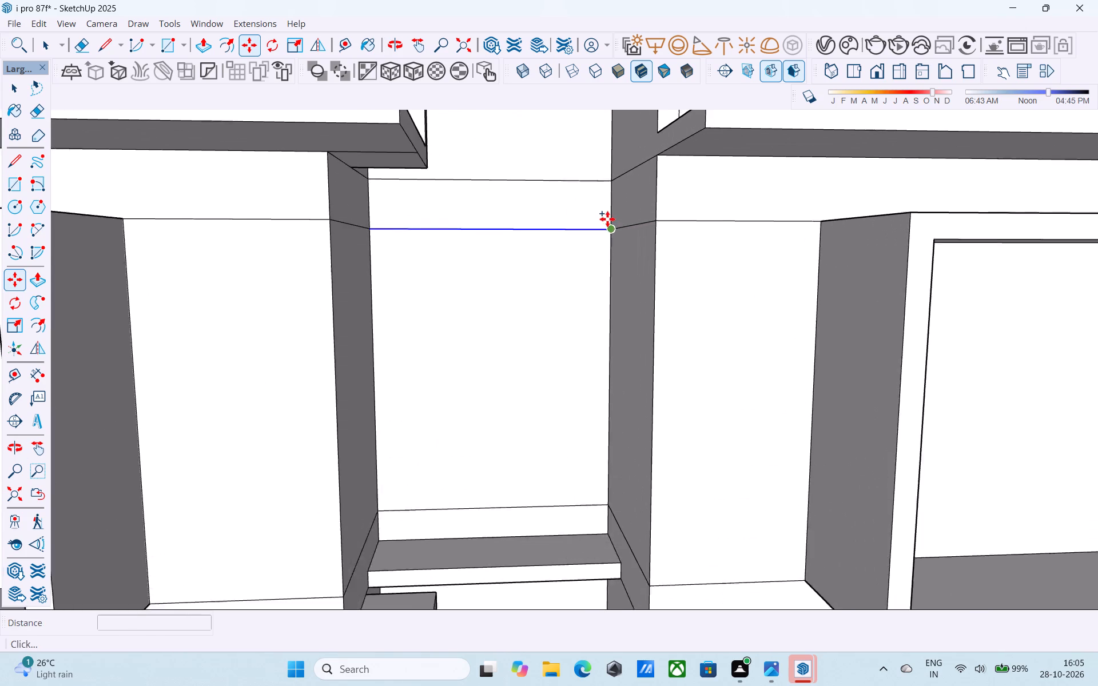
left_click(611, 228)
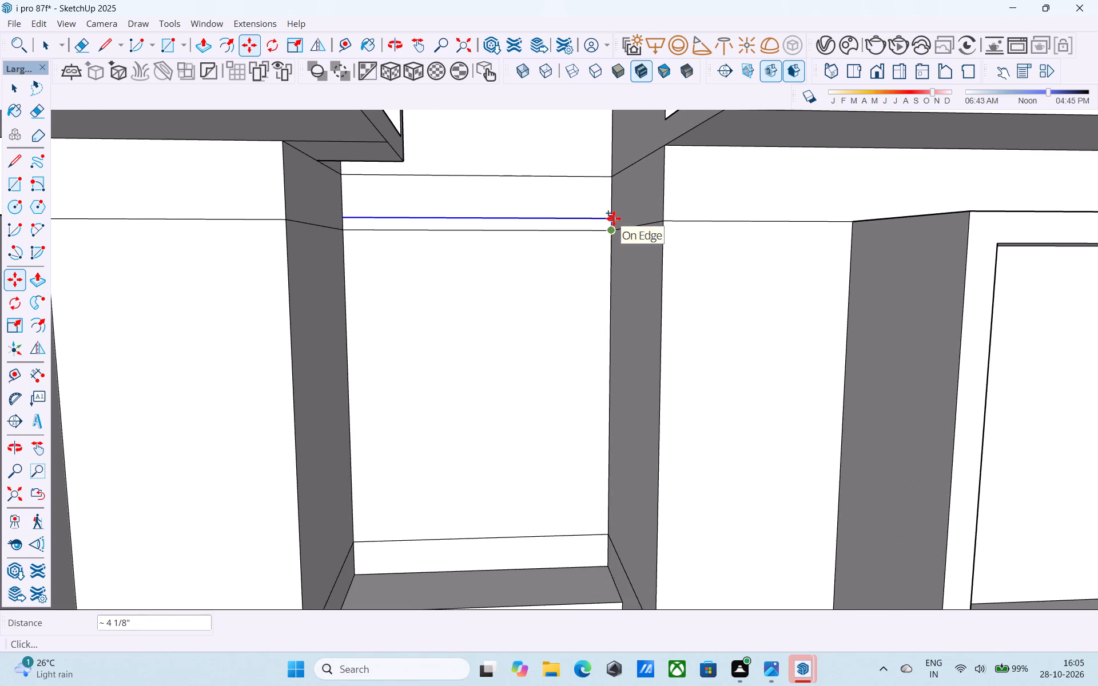
type("6\"")
key("Return")
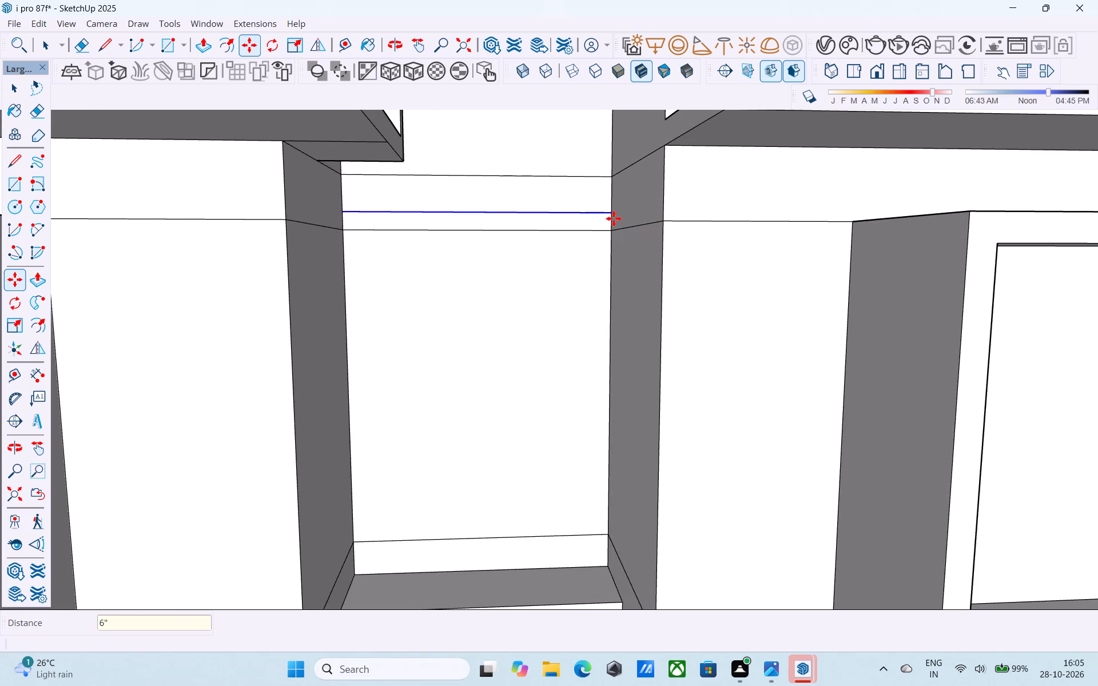
Copy the lower line on the recess's back face, between the fourth and fifth storeys, 6" upward.
key("space")
scroll(614, 218, "down", 20)
scroll(614, 218, "down", 1)
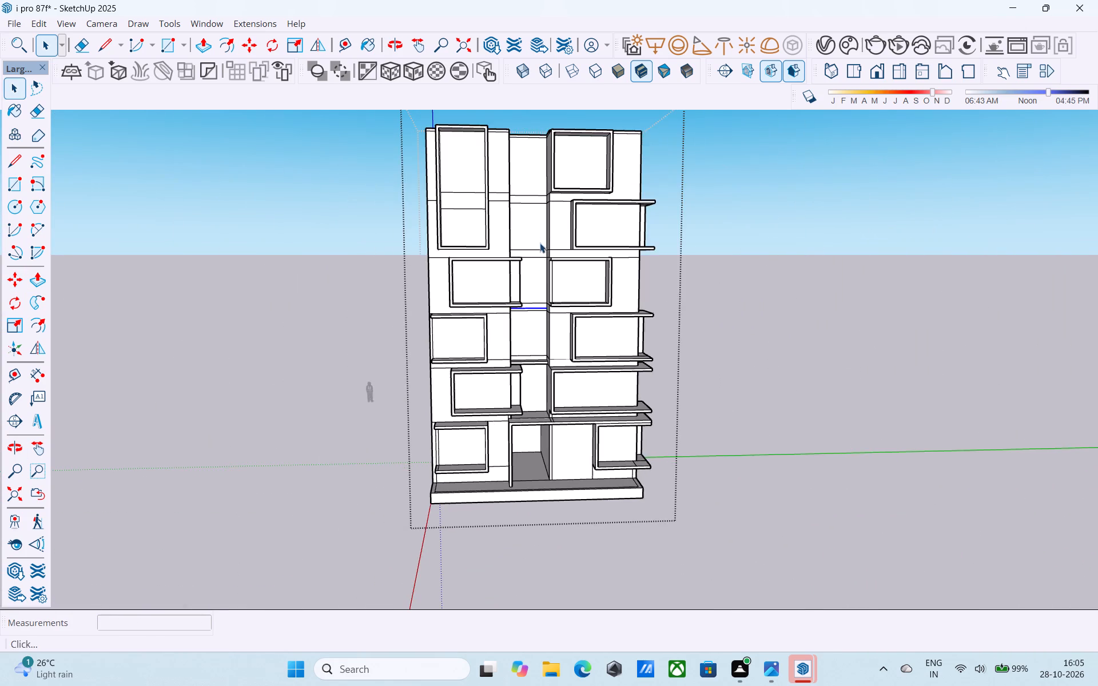
scroll(526, 244, "up", 11)
middle_click_drag(530, 264, 524, 262)
scroll(538, 265, "up", 3)
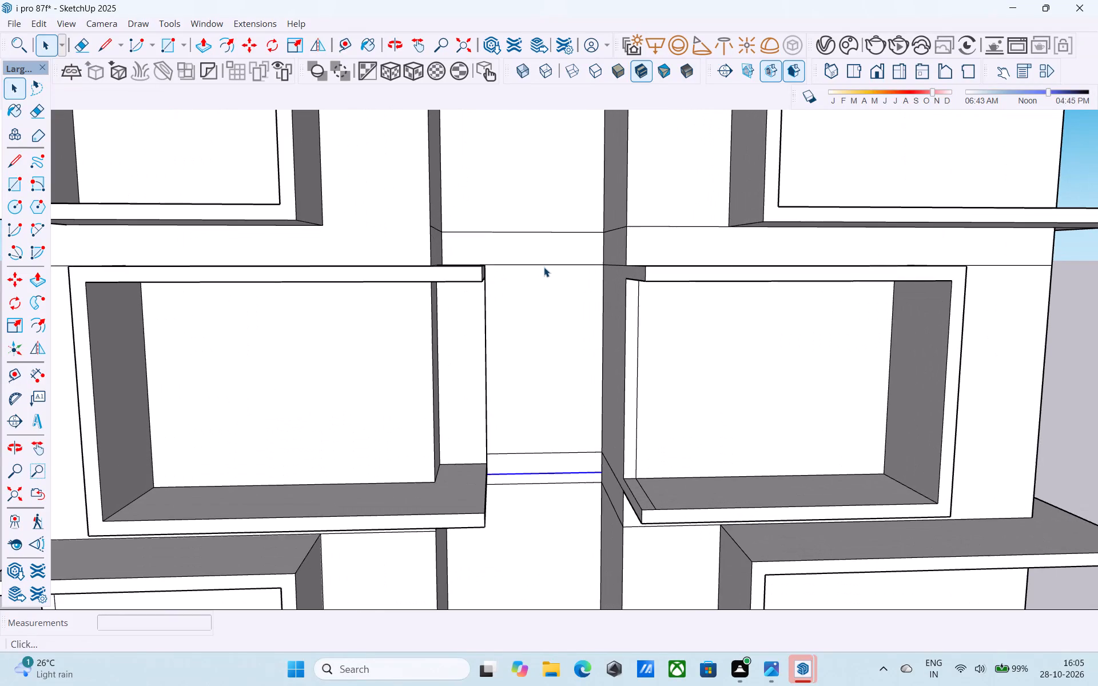
left_click(545, 264)
middle_click_drag(556, 260, 585, 273)
key("m")
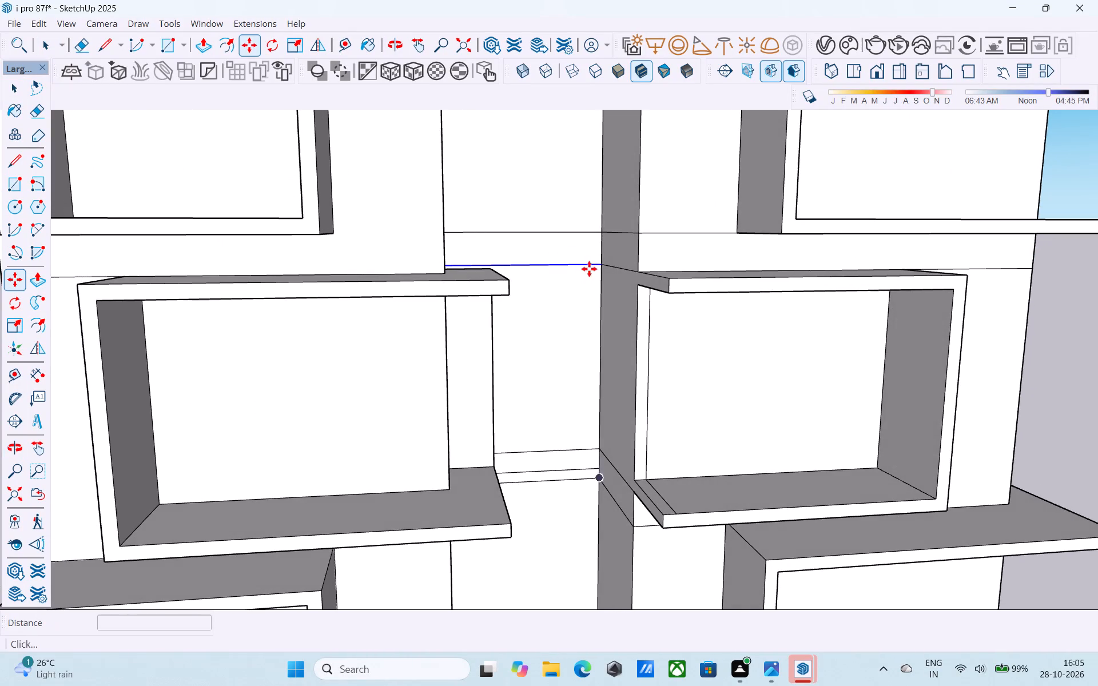
scroll(595, 265, "up", 2, "ctrl")
left_click(605, 264)
left_click(605, 254)
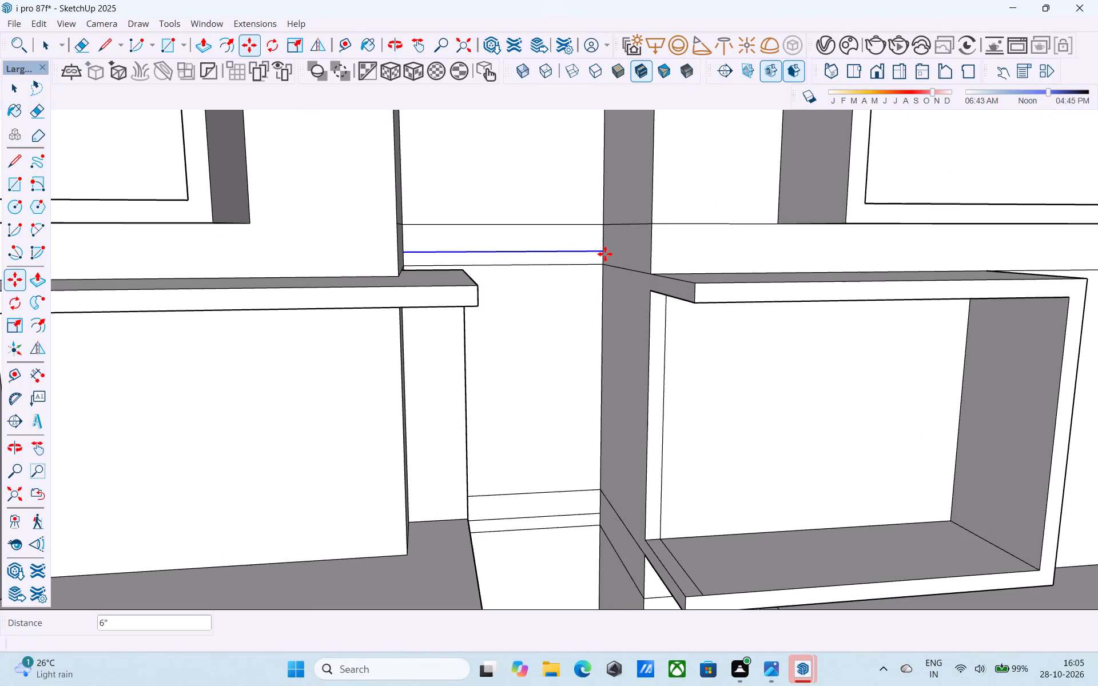
scroll(566, 322, "down", 6)
key("space")
Copy the lower line on the recess's back face, between the fifth and top storeys, 6" upward.
scroll(538, 357, "down", 5)
middle_click_drag(563, 231, 539, 351)
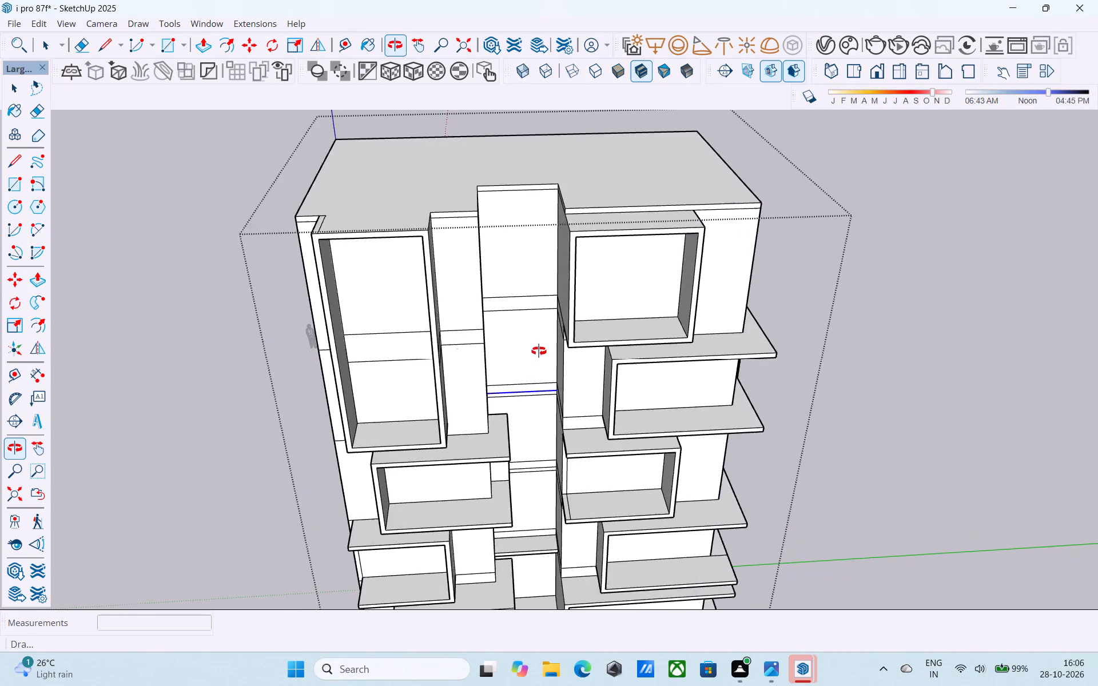
middle_click_drag(539, 351, 541, 375)
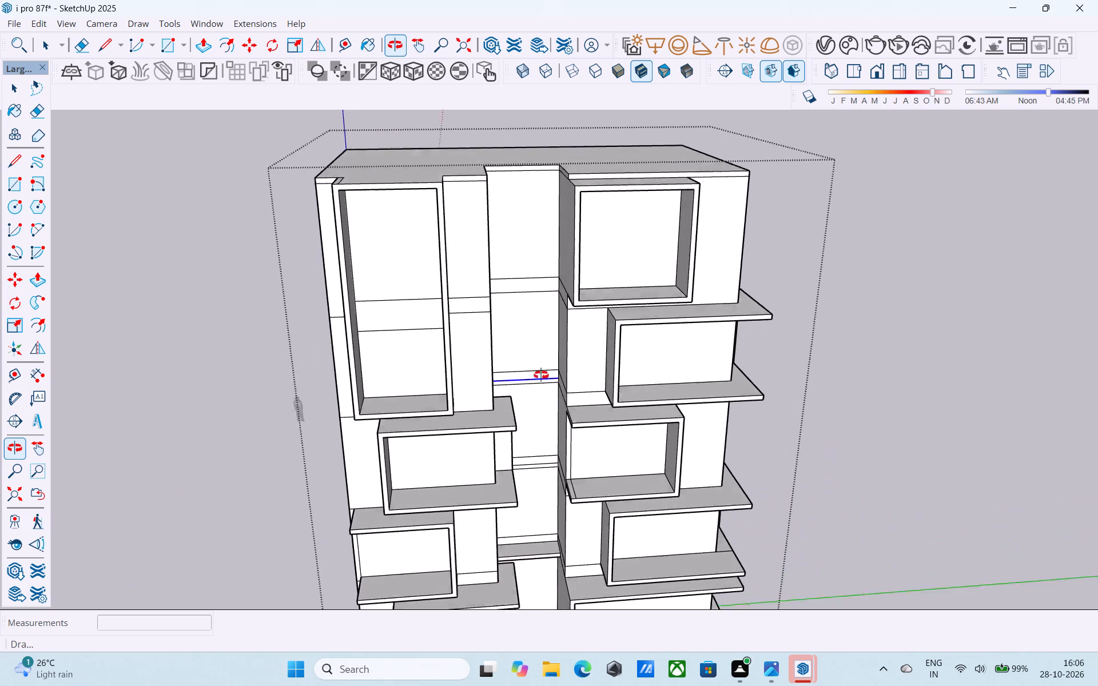
middle_click_drag(541, 375, 542, 378)
scroll(533, 294, "up", 8)
left_click(548, 297)
middle_click_drag(548, 297, 555, 298)
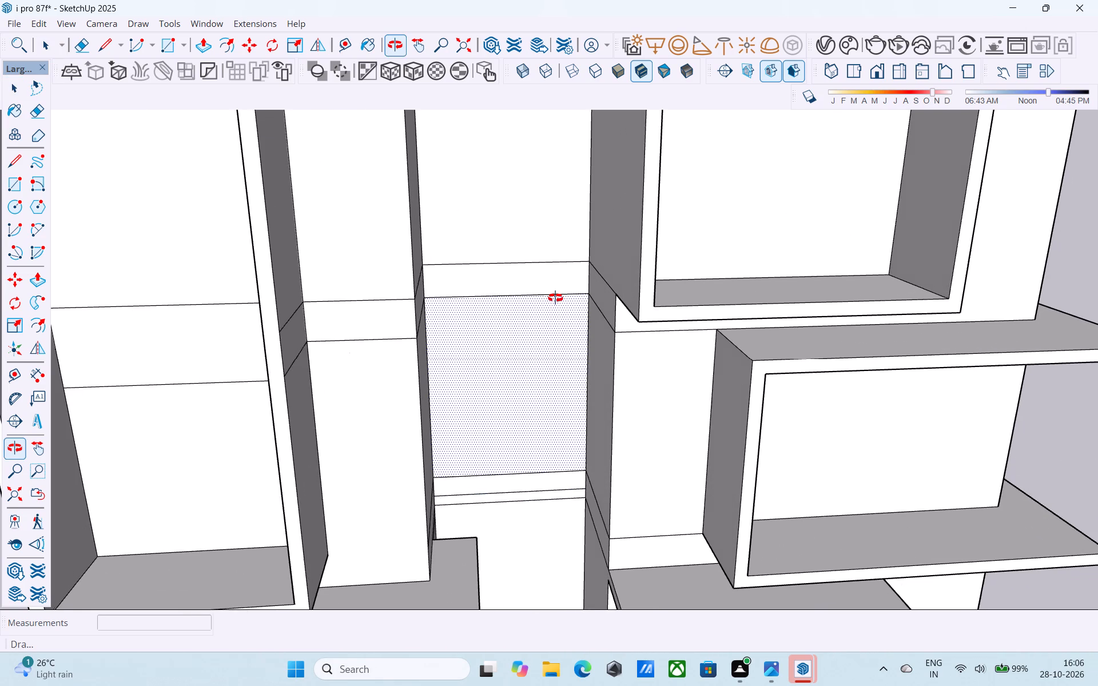
middle_click_drag(555, 298, 556, 297)
scroll(556, 297, "up", 4)
left_click(558, 293)
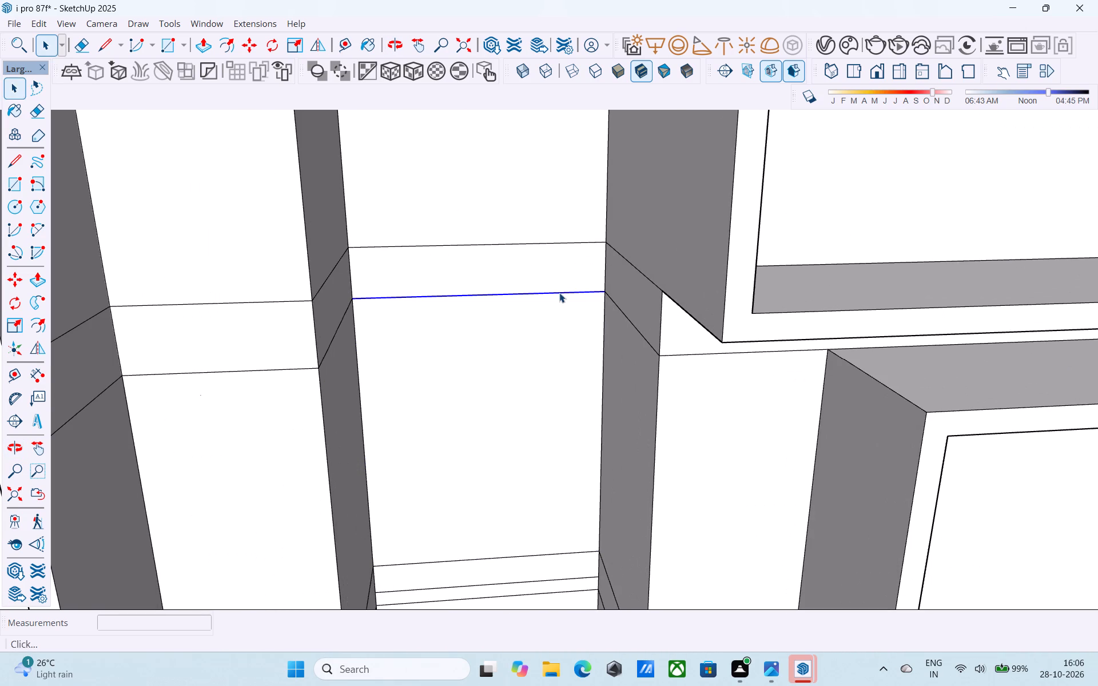
key("m")
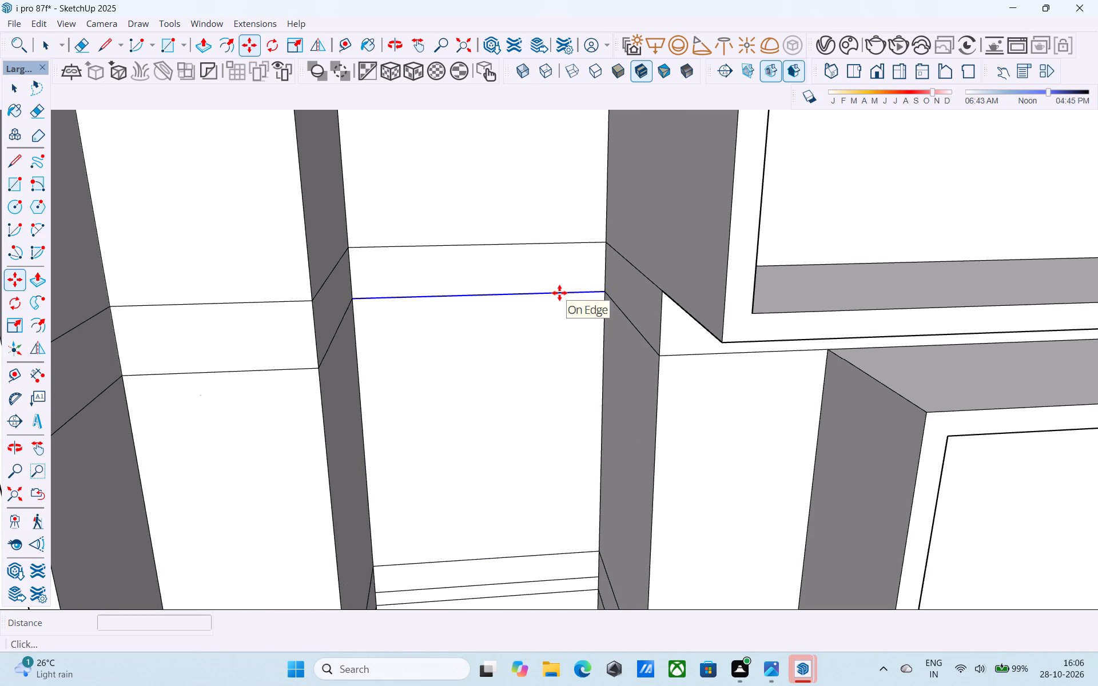
left_click(603, 296)
left_click(604, 276)
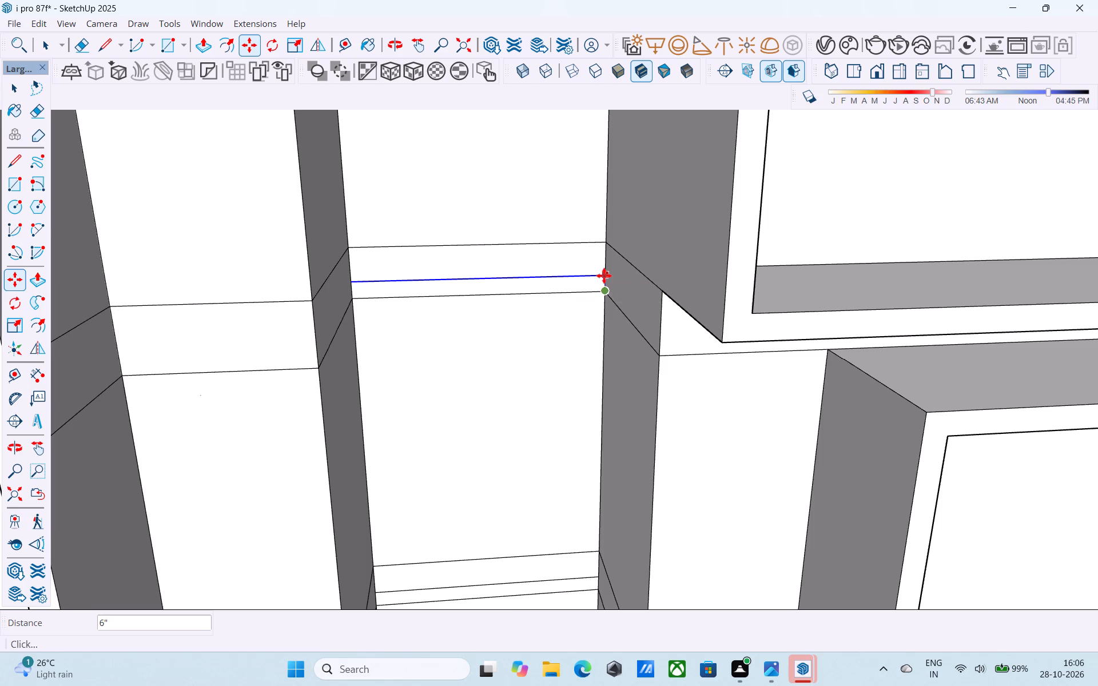
scroll(604, 274, "down", 12)
middle_click_drag(581, 305, 554, 280)
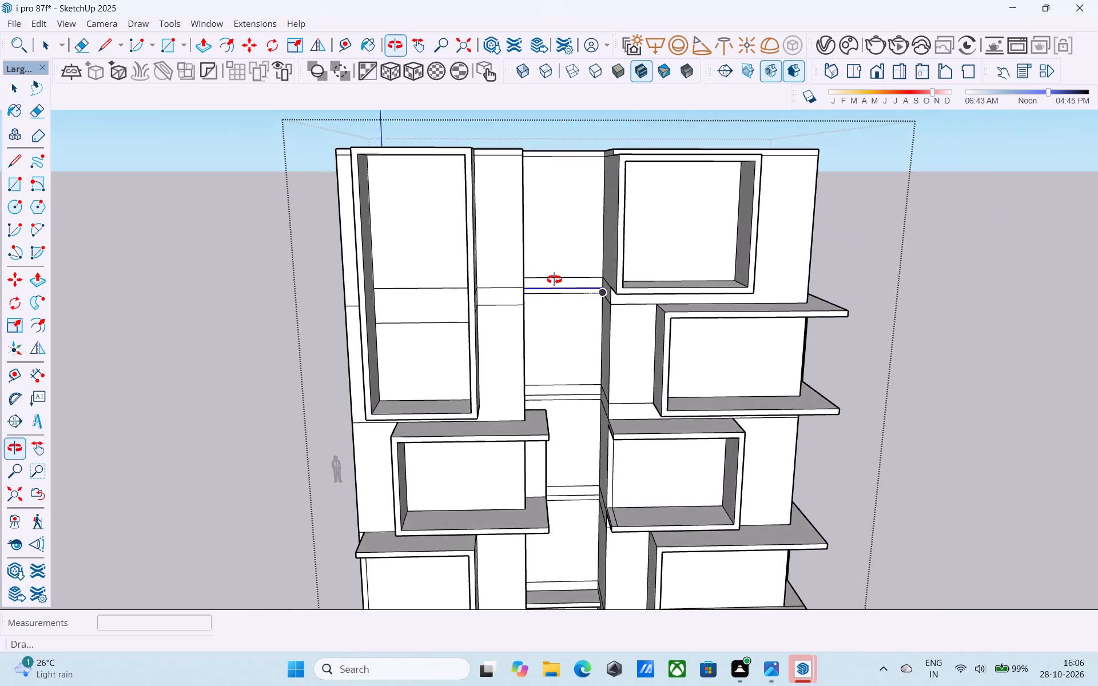
middle_click_drag(554, 280, 559, 256)
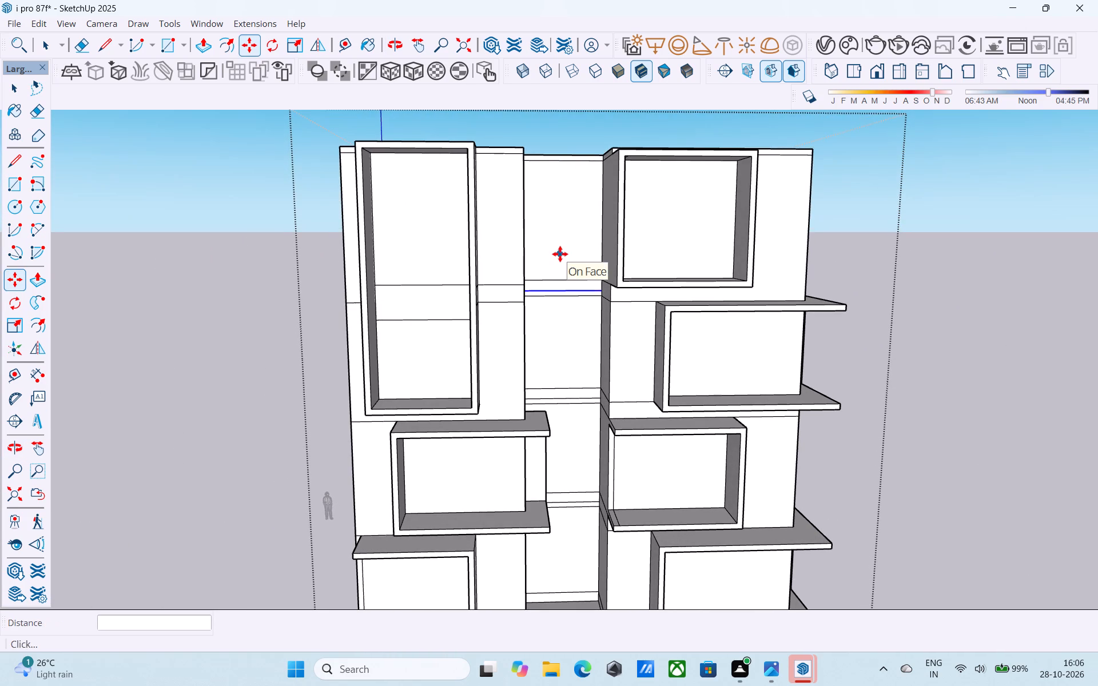
key("space")
Copy the line just below the roof edge on the recess's back face 2' downward.
middle_click_drag(561, 254, 546, 252)
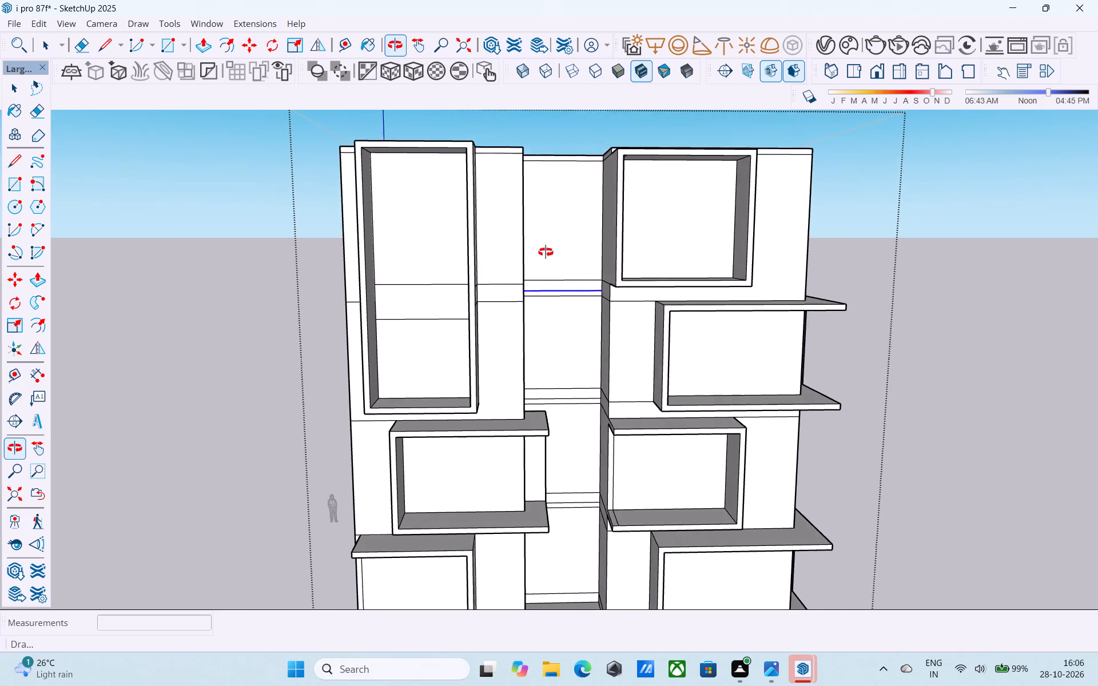
middle_click_drag(546, 252, 520, 255)
scroll(522, 253, "down", 1)
middle_click_drag(522, 253, 535, 286)
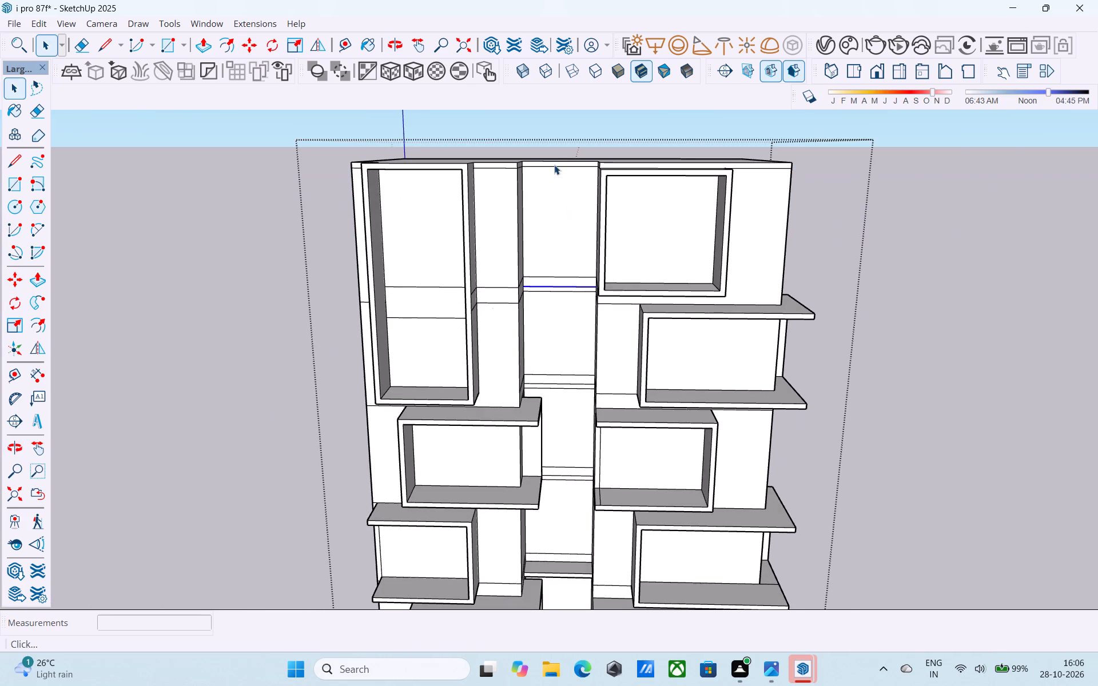
scroll(554, 165, "up", 4)
middle_click_drag(545, 176, 512, 174)
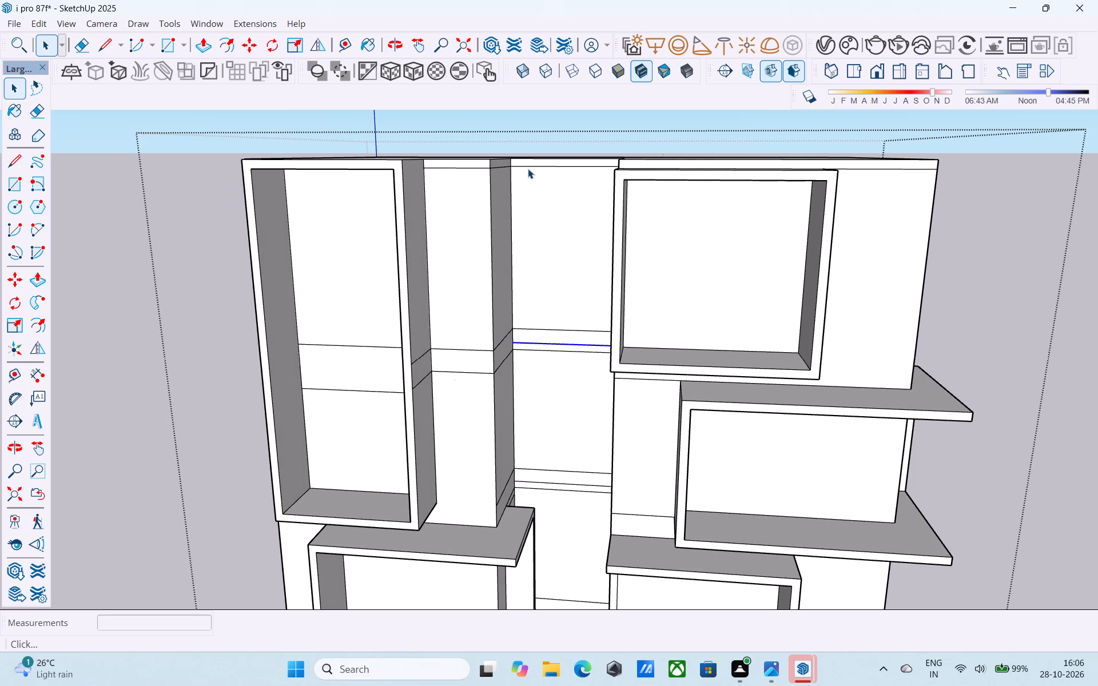
left_click(528, 167)
key("m")
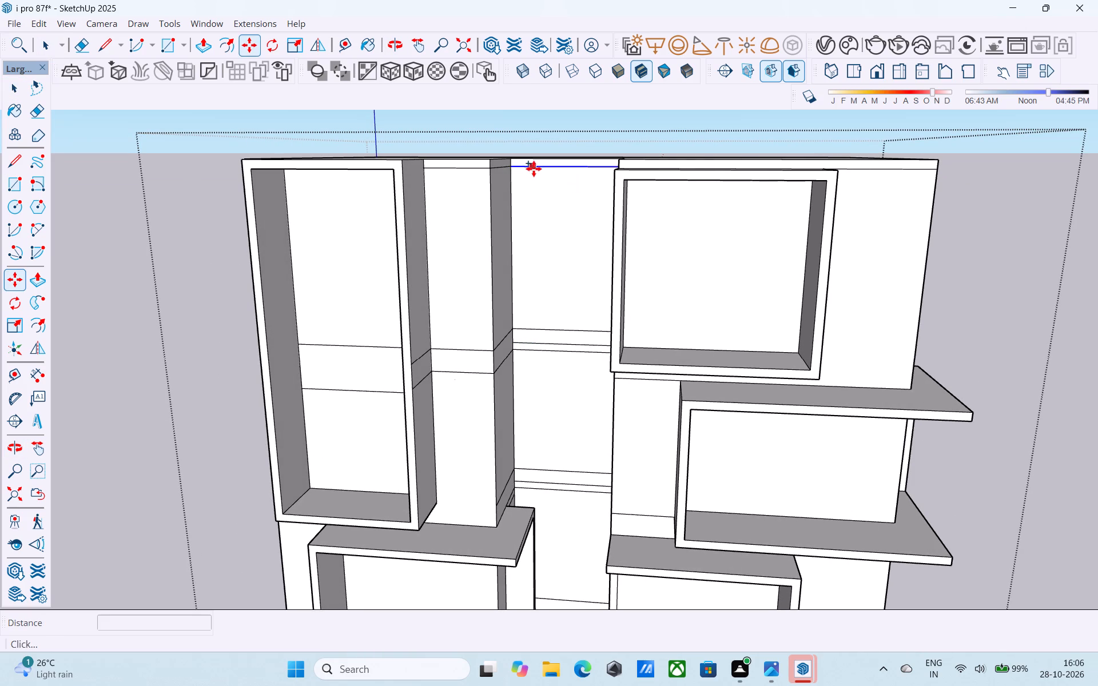
left_click(534, 169)
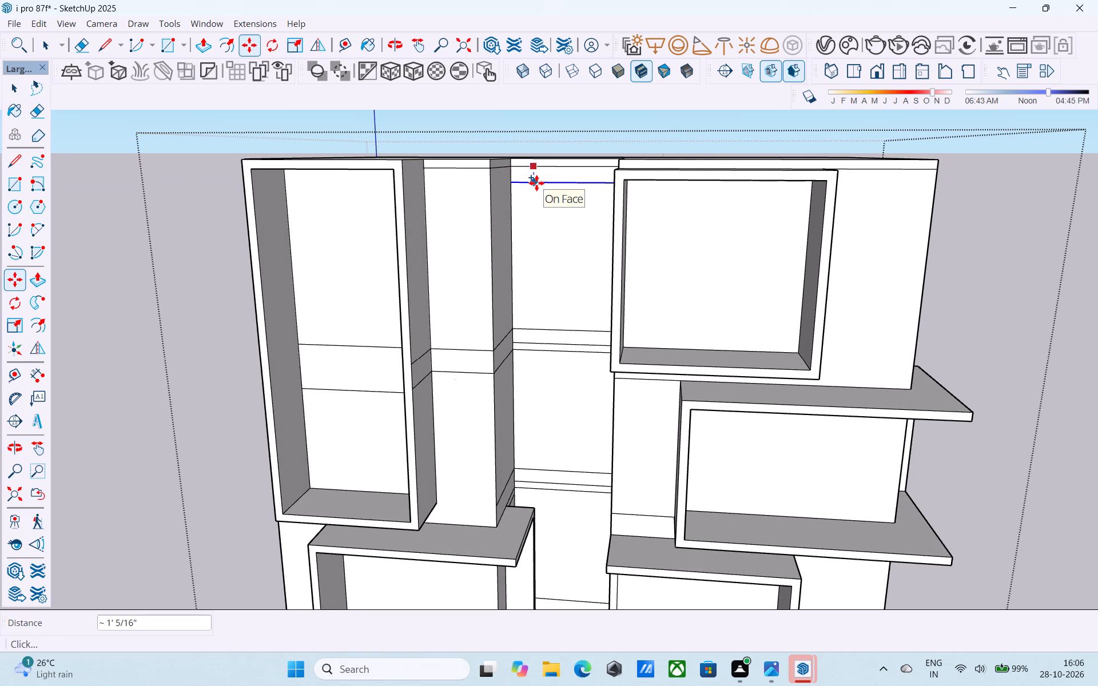
type("2'")
key("Return")
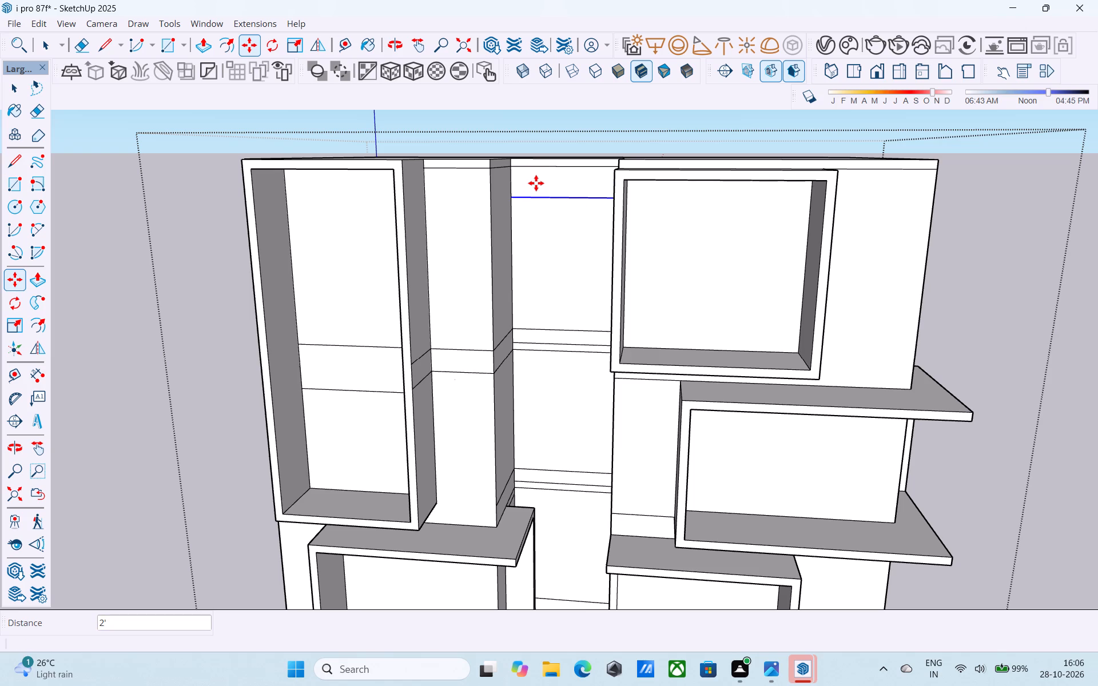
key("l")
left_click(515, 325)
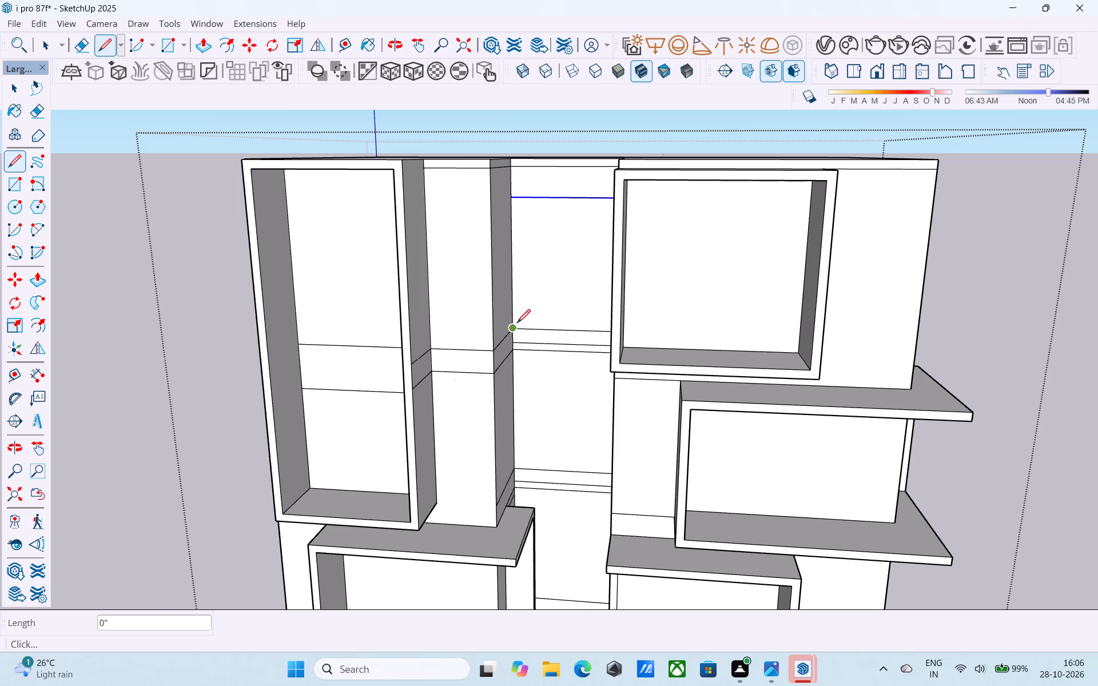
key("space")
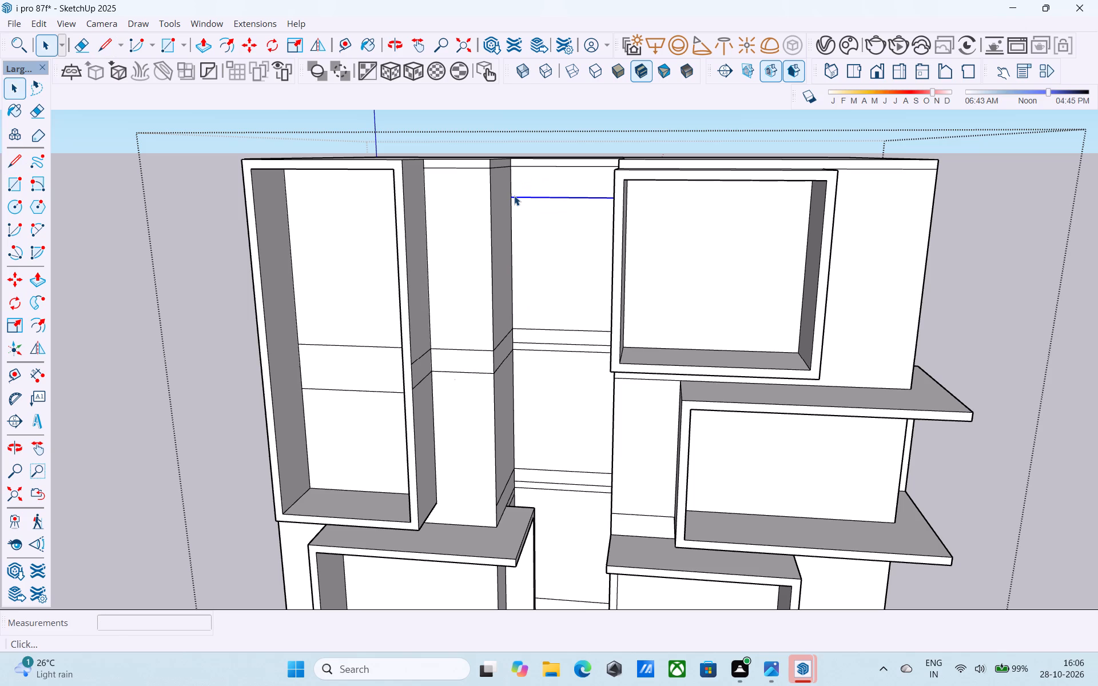
Push/Pull the 6" strip between the third and fourth storeys of the recess outward by the same 2' 6".
scroll(516, 194, "down", 6)
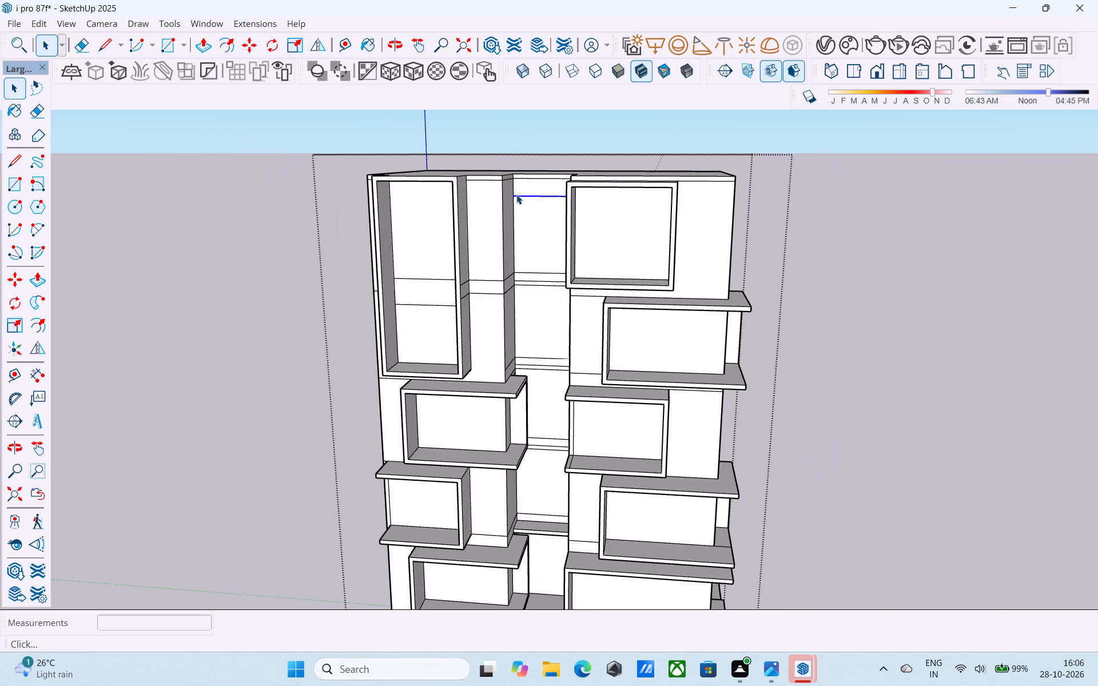
scroll(518, 194, "down", 10)
middle_click_drag(557, 341, 549, 310)
scroll(555, 332, "up", 9)
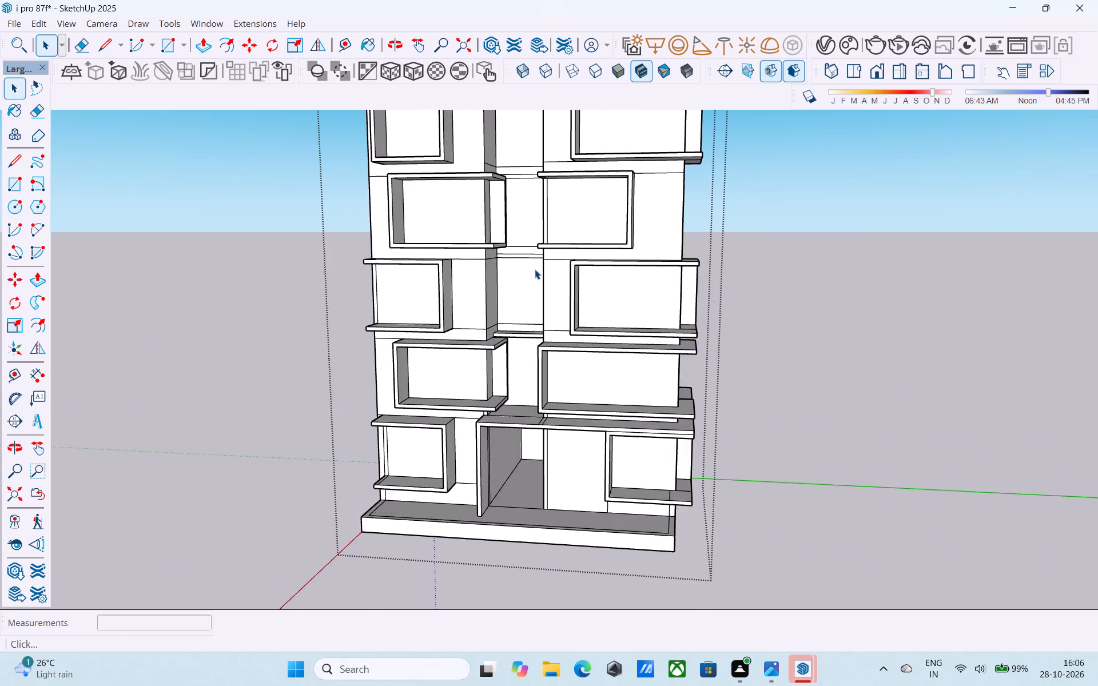
scroll(535, 269, "up", 13)
left_click(515, 240)
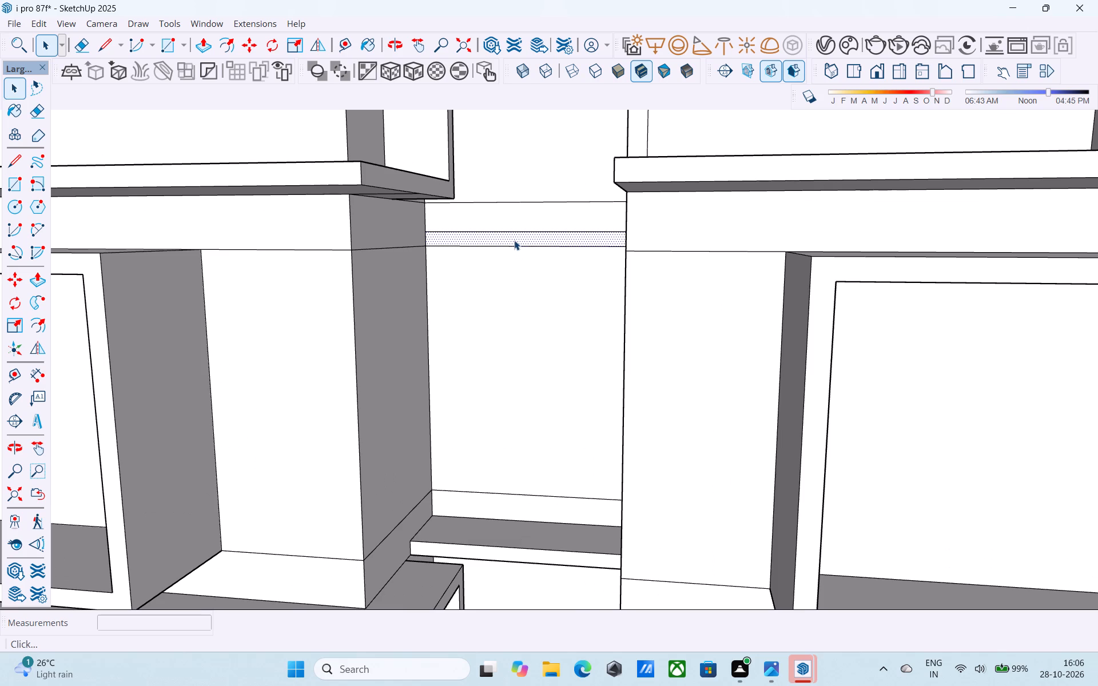
scroll(514, 240, "up", 3)
key("p")
double_click(514, 240)
scroll(514, 238, "down", 5)
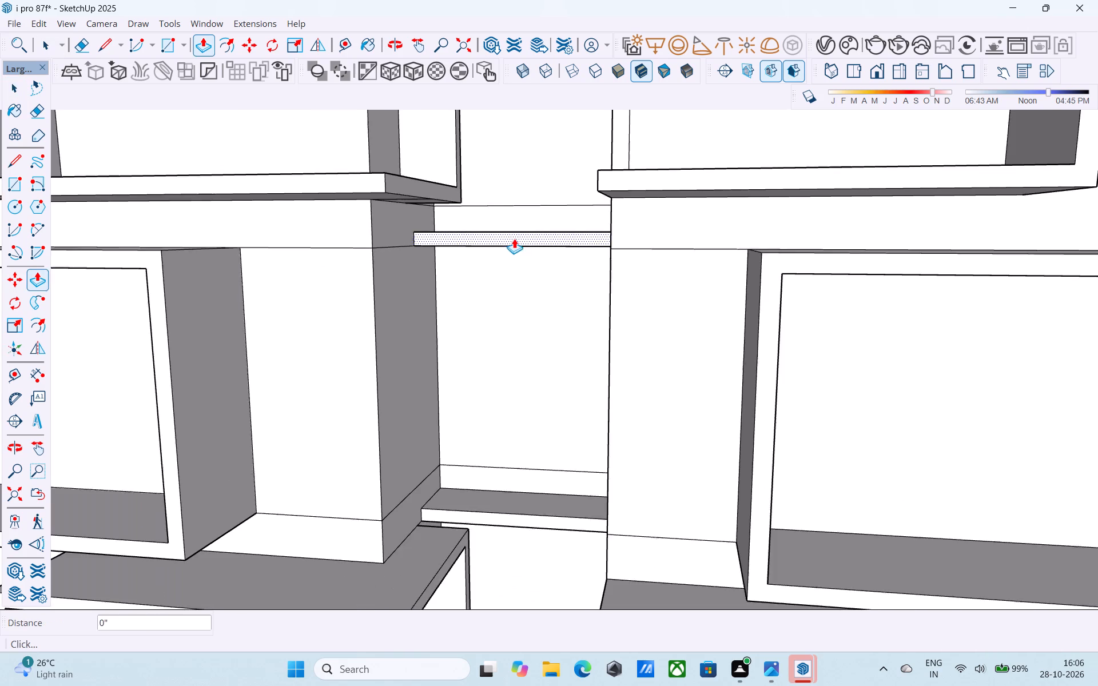
Extrude the recess's two remaining 6" strips, above the fourth and fifth storeys, outward by the same 2' 6" to form ledges.
middle_click_drag(514, 238, 560, 503)
scroll(590, 300, "up", 2)
double_click(575, 269)
scroll(575, 265, "down", 5)
middle_click_drag(572, 265, 563, 494)
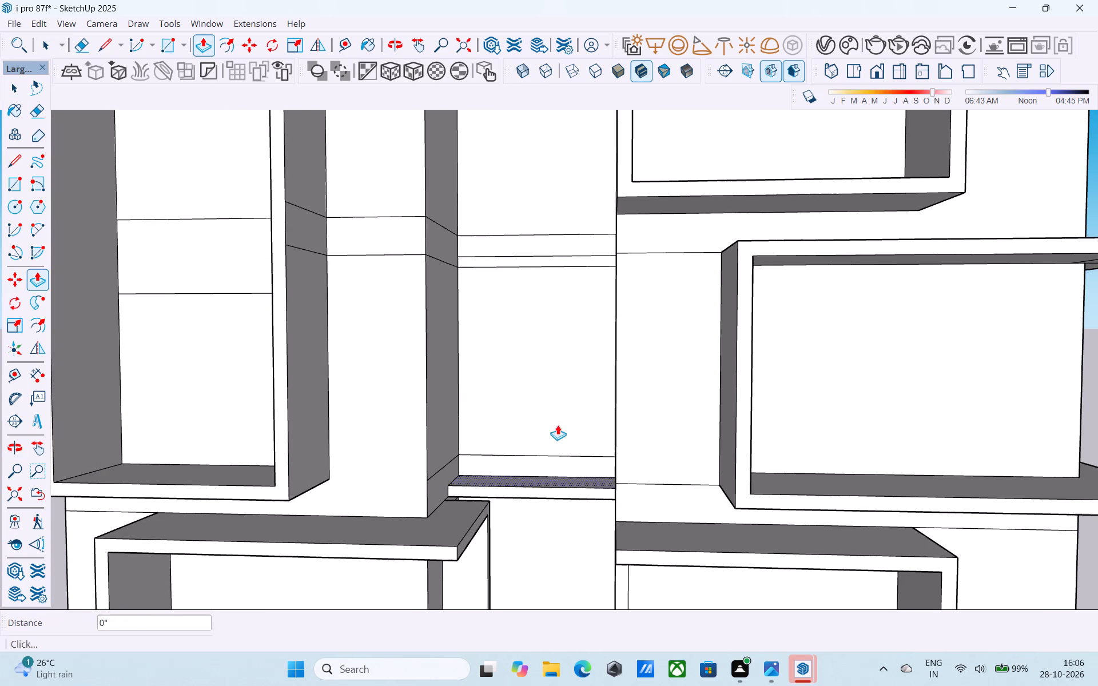
scroll(573, 257, "up", 4)
double_click(573, 257)
scroll(574, 255, "down", 10)
Push/Pull the 2' band at the top of the recess and the thin strip above it outward by the same 2' 6".
middle_click_drag(570, 257, 551, 500, "shift")
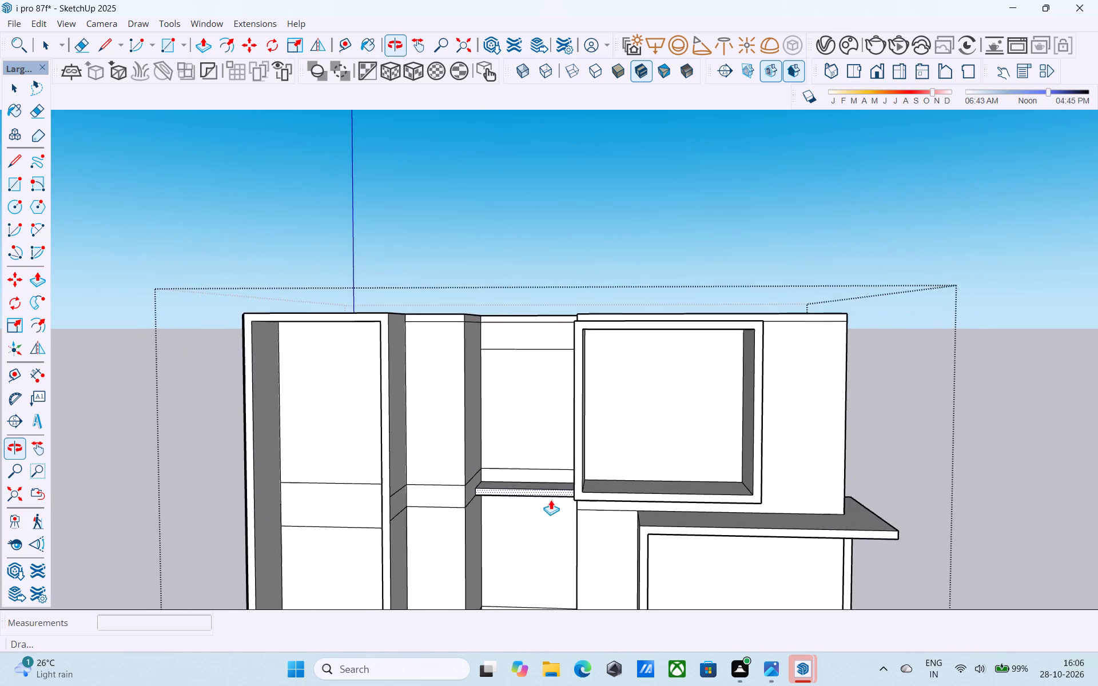
scroll(538, 351, "up", 7)
scroll(538, 342, "down", 5)
middle_click_drag(536, 345, 530, 346, "shift")
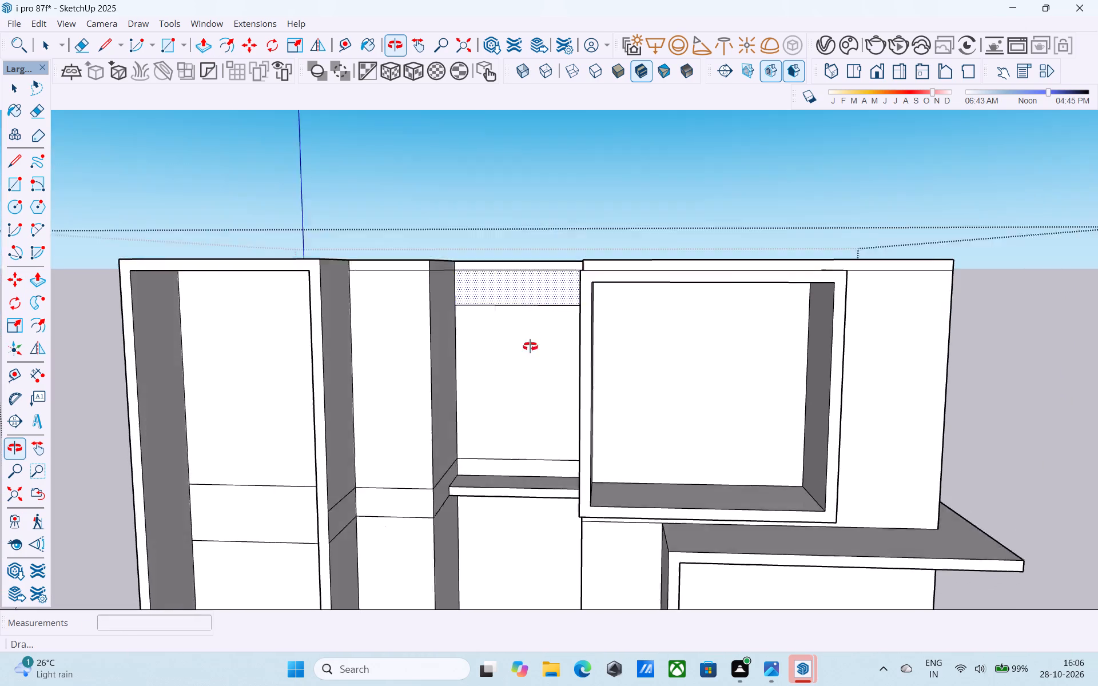
middle_click_drag(530, 346, 531, 367, "shift")
scroll(541, 306, "up", 5)
double_click(538, 292)
double_click(539, 244)
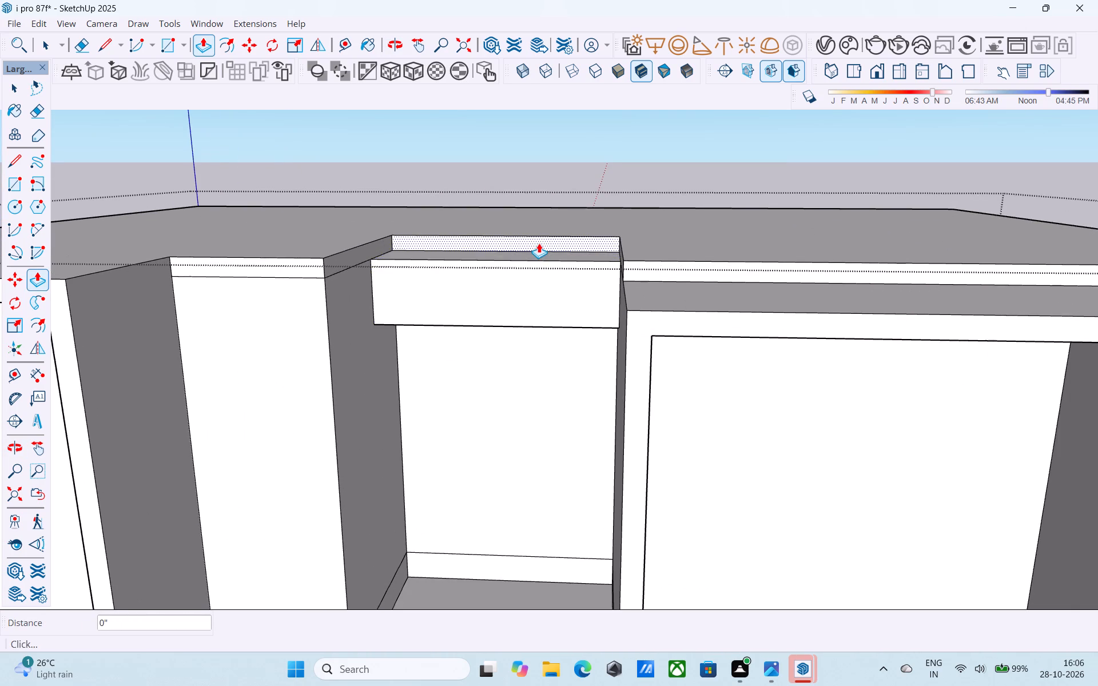
Examine the recess ledges, the top band and the projecting frames from both sides and from above.
scroll(539, 243, "down", 5)
middle_click_drag(524, 312, 401, 228)
scroll(405, 226, "down", 5)
middle_click_drag(391, 265, 437, 230, "shift")
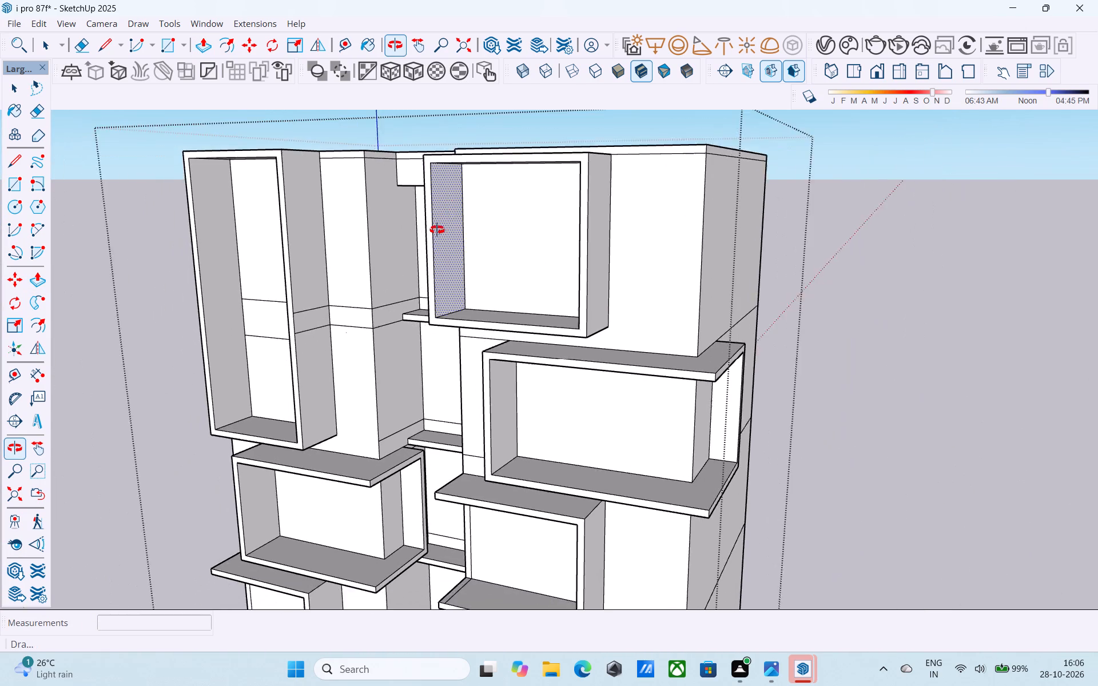
middle_click_drag(437, 230, 290, 246, "shift")
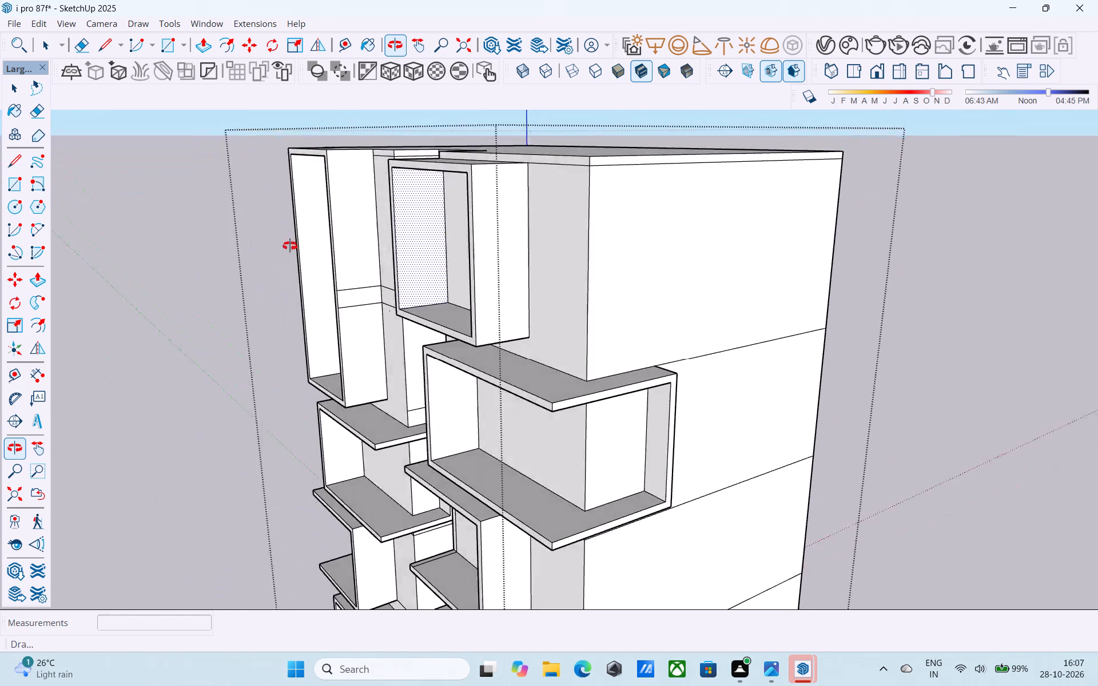
middle_click_drag(290, 246, 343, 237, "shift")
scroll(343, 237, "down", 5)
middle_click_drag(364, 301, 498, 200, "shift")
middle_click_drag(494, 278, 488, 270)
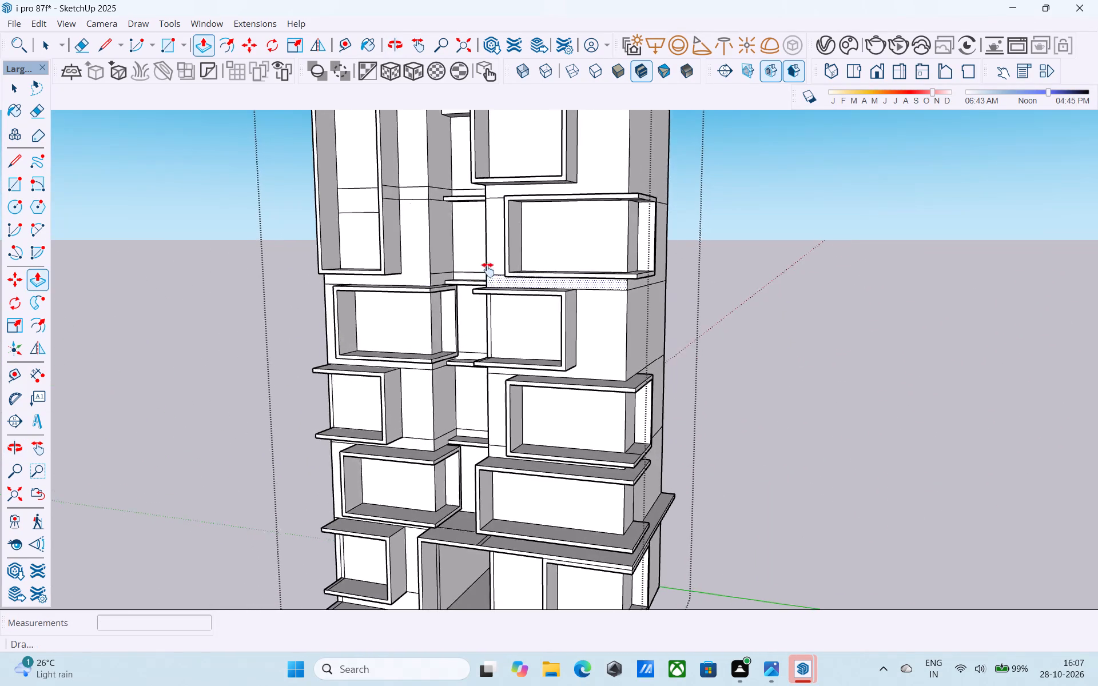
middle_click_drag(488, 270, 573, 368)
middle_click_drag(555, 345, 581, 416, "shift")
middle_click_drag(552, 416, 617, 458)
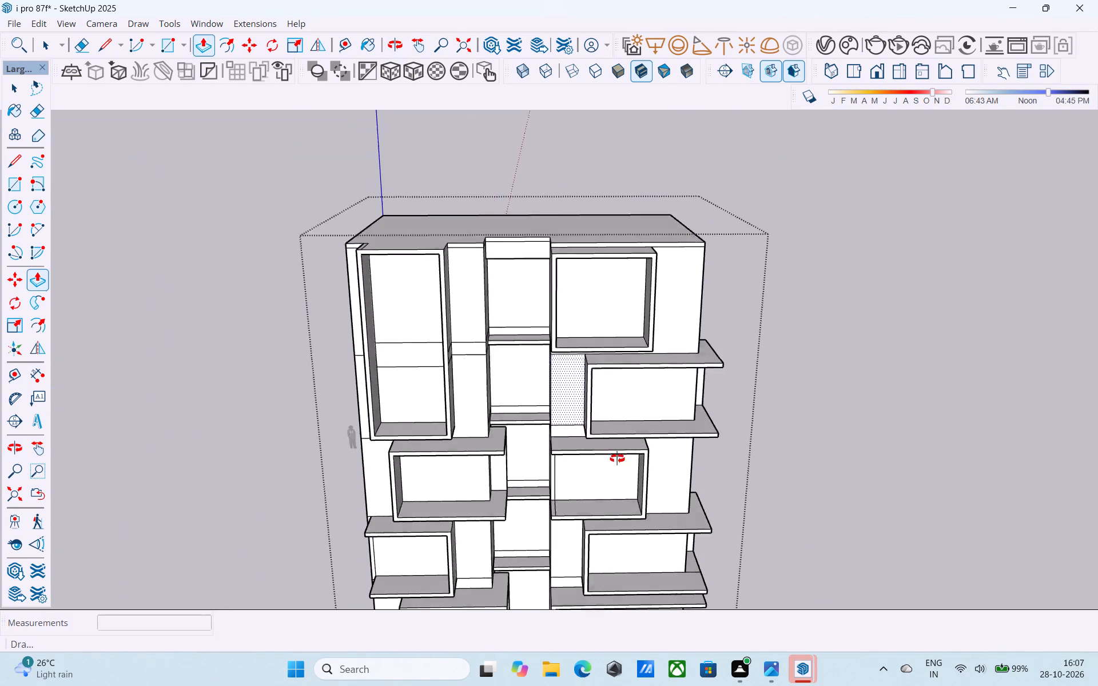
middle_click_drag(617, 458, 647, 462)
middle_click_drag(460, 385, 516, 464)
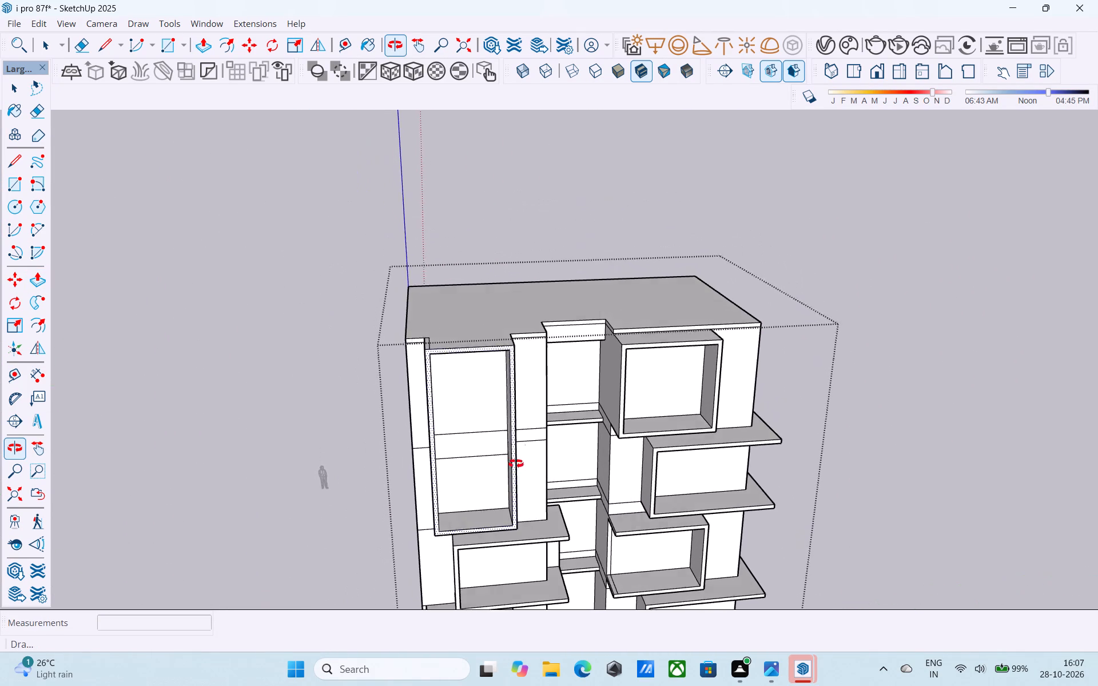
middle_click_drag(516, 464, 590, 357)
scroll(568, 378, "up", 5)
key("space")
Draw a line about 8' 9" long continuing the top storey line across the back face of the tall upper frame.
middle_click_drag(510, 402, 499, 391)
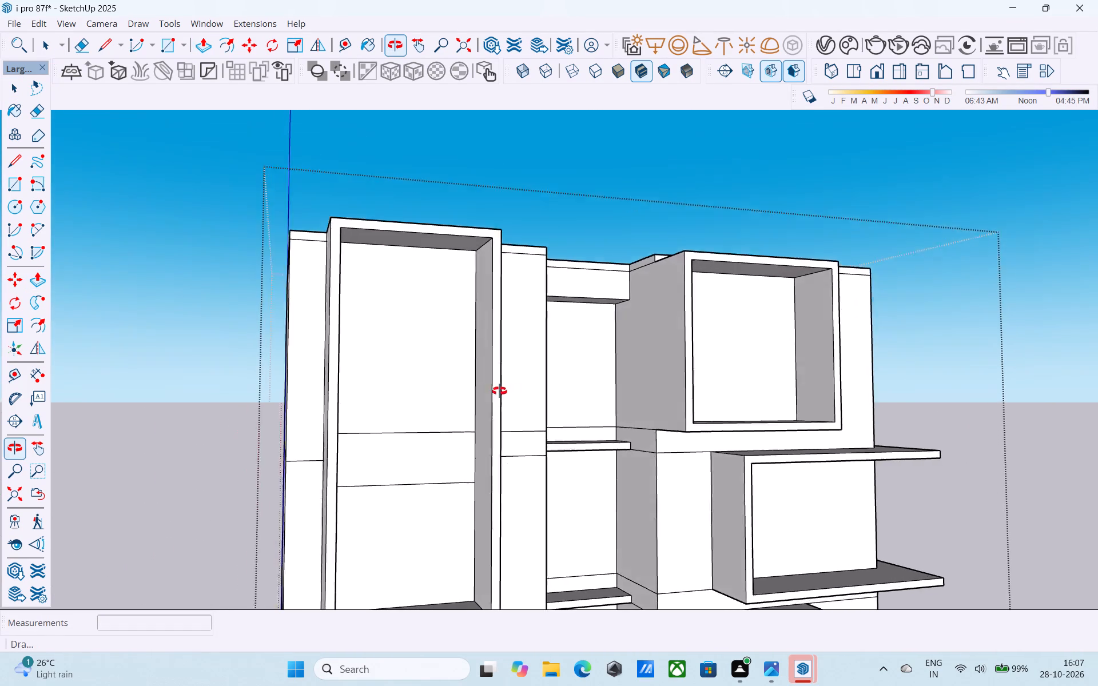
middle_click_drag(499, 391, 519, 391)
key("l")
middle_click_drag(335, 452, 371, 452)
scroll(376, 457, "up", 4)
left_click(368, 466)
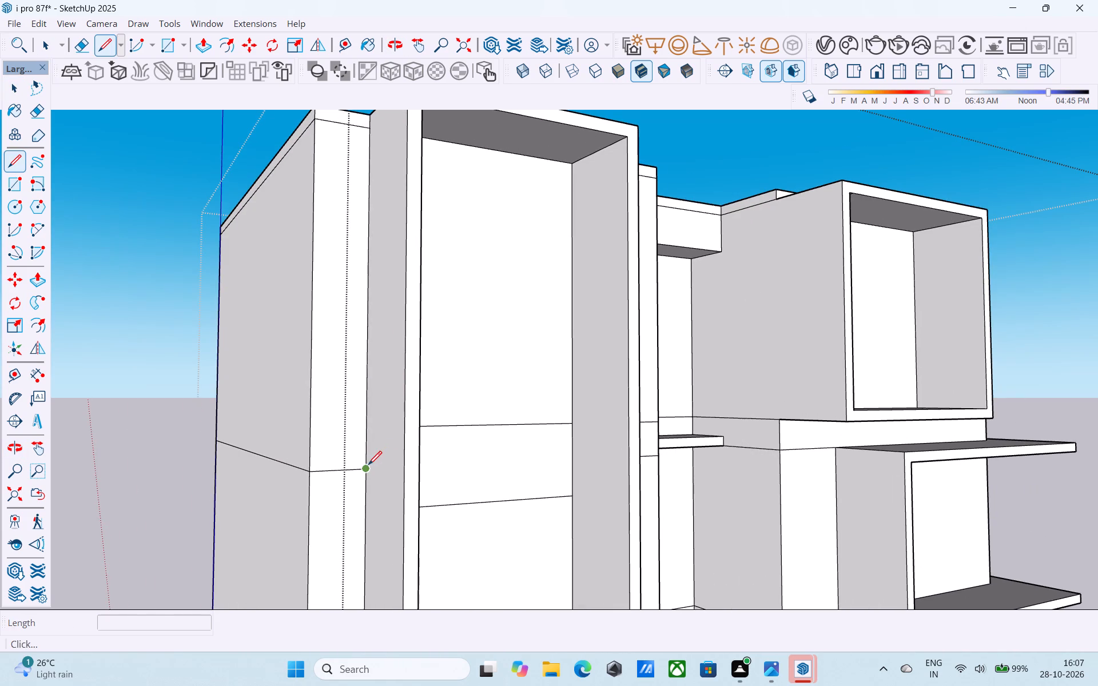
left_click(571, 460)
key("space")
Measure the top storey's height along the building's front corner, from the storey line to the line below the roof.
scroll(579, 423, "up", 1)
middle_click_drag(579, 423, 619, 411)
scroll(619, 411, "down", 11)
middle_click_drag(573, 356, 389, 383)
scroll(486, 412, "up", 5)
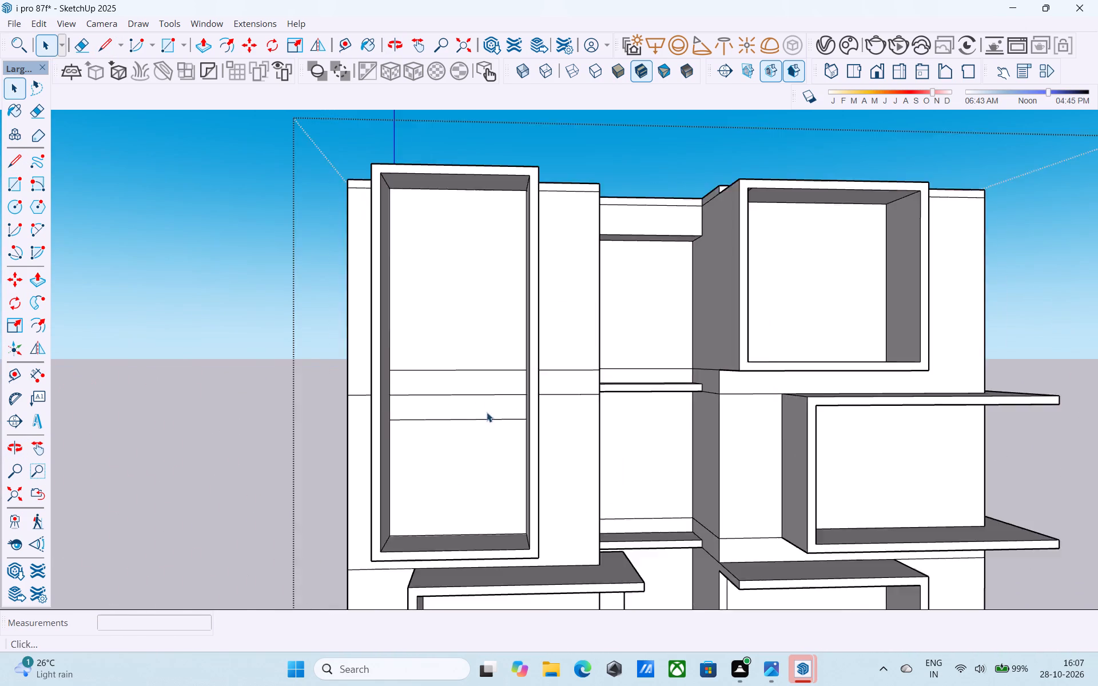
scroll(487, 412, "up", 4)
scroll(520, 382, "down", 3)
middle_click_drag(519, 382, 648, 426)
key("l")
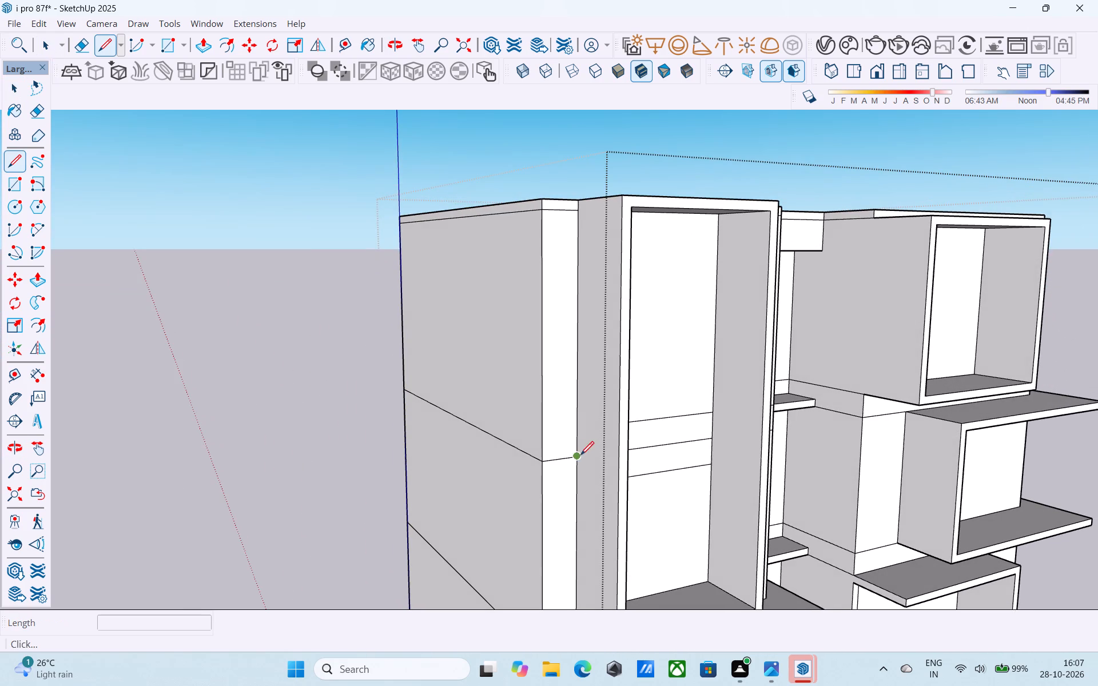
left_click(546, 461)
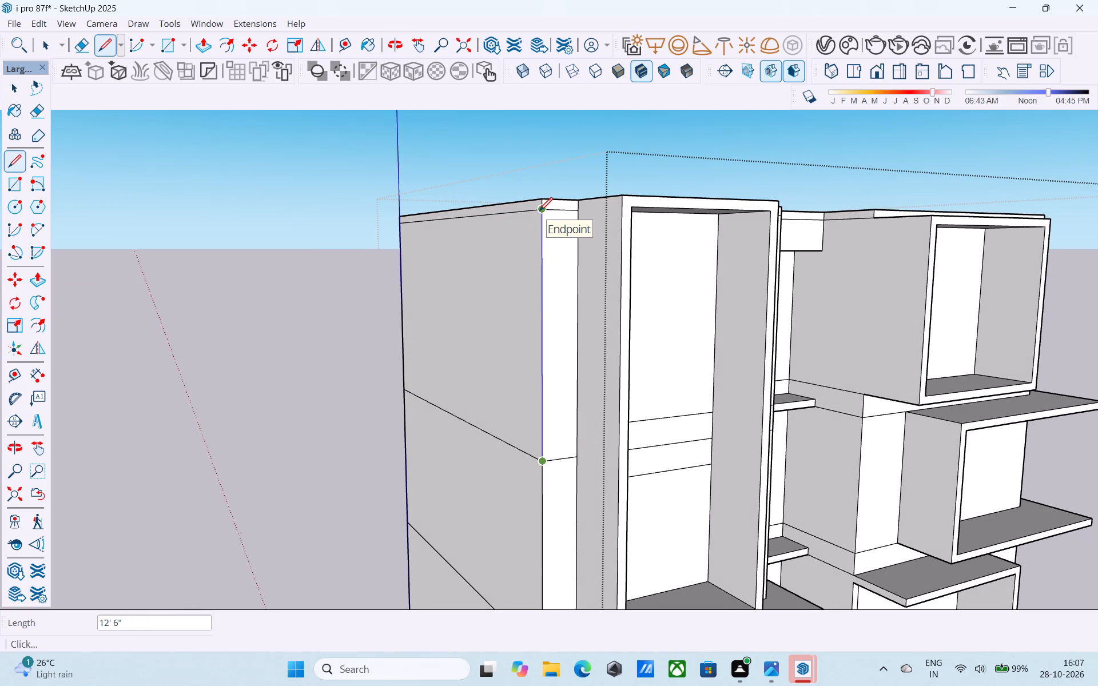
key("space")
Copy the new storey line inside the tall frame 6" upward on its back face.
middle_click_drag(540, 213, 301, 220)
scroll(511, 396, "down", 1)
middle_click_drag(511, 396, 587, 389)
scroll(575, 431, "up", 4)
middle_click_drag(575, 431, 527, 401, "shift")
scroll(527, 401, "up", 1, "shift")
left_click(523, 414)
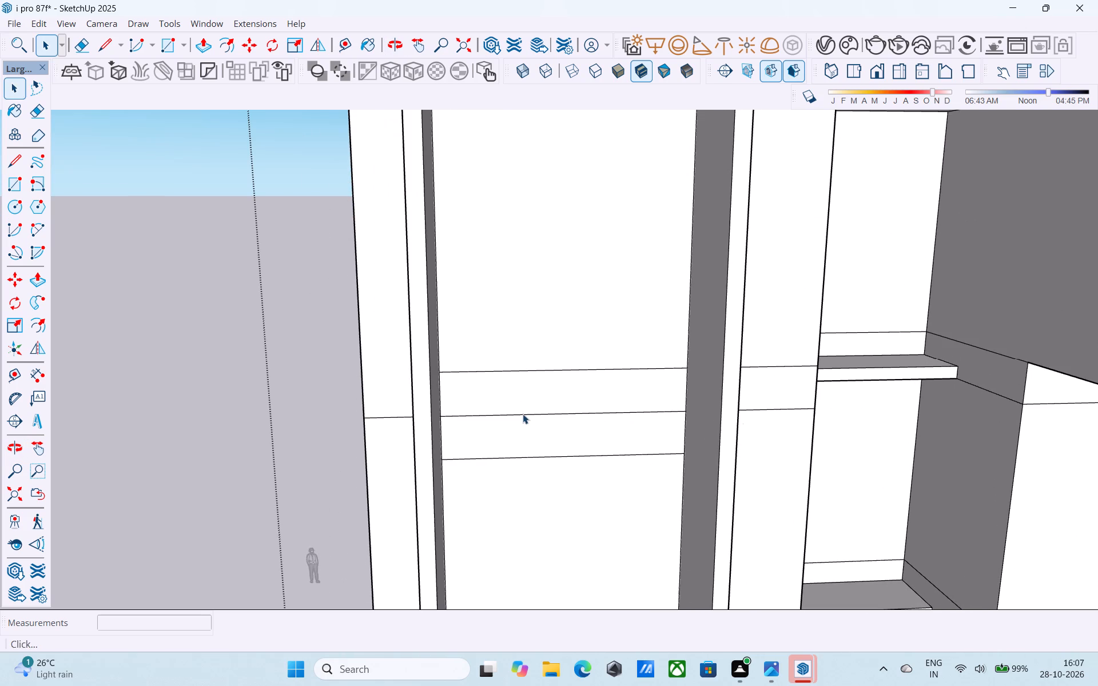
key("m")
middle_click_drag(540, 413, 601, 418, "ctrl")
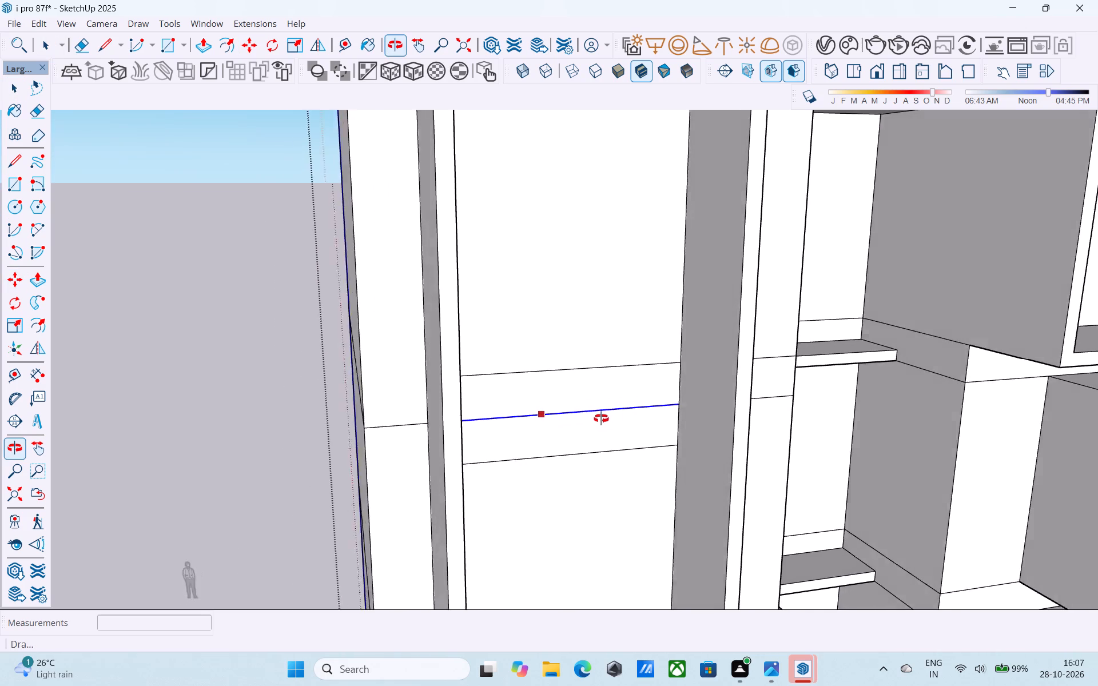
middle_click_drag(601, 418, 625, 415, "ctrl")
scroll(657, 405, "up", 3)
left_click(680, 401)
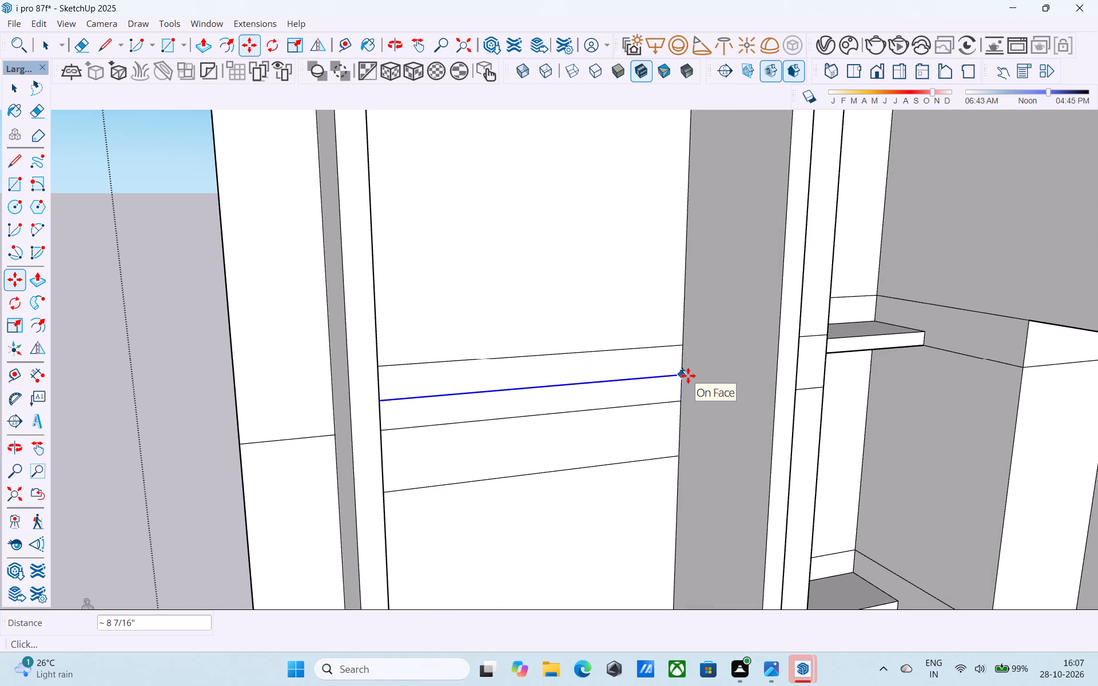
type("6\"")
key("Return")
key("space")
Push/Pull the 6" strip inside the tall frame outward 3.5' to form a ledge.
scroll(635, 405, "up", 3)
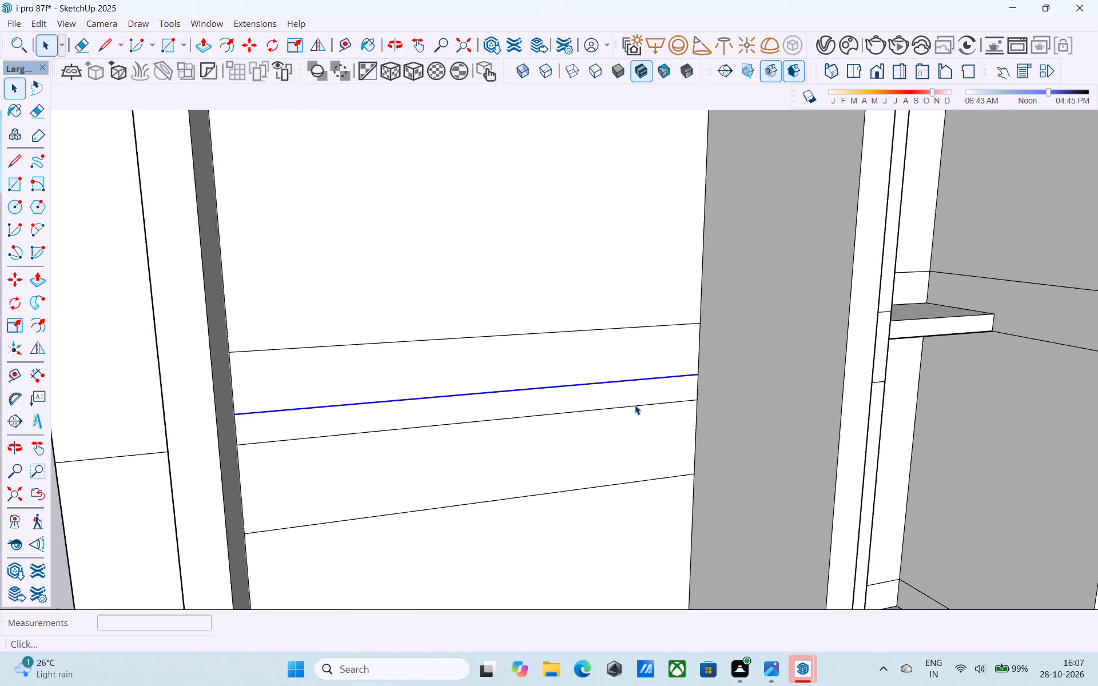
scroll(635, 405, "up", 1)
left_click(630, 400)
key("p")
left_click(630, 400)
scroll(630, 401, "down", 5)
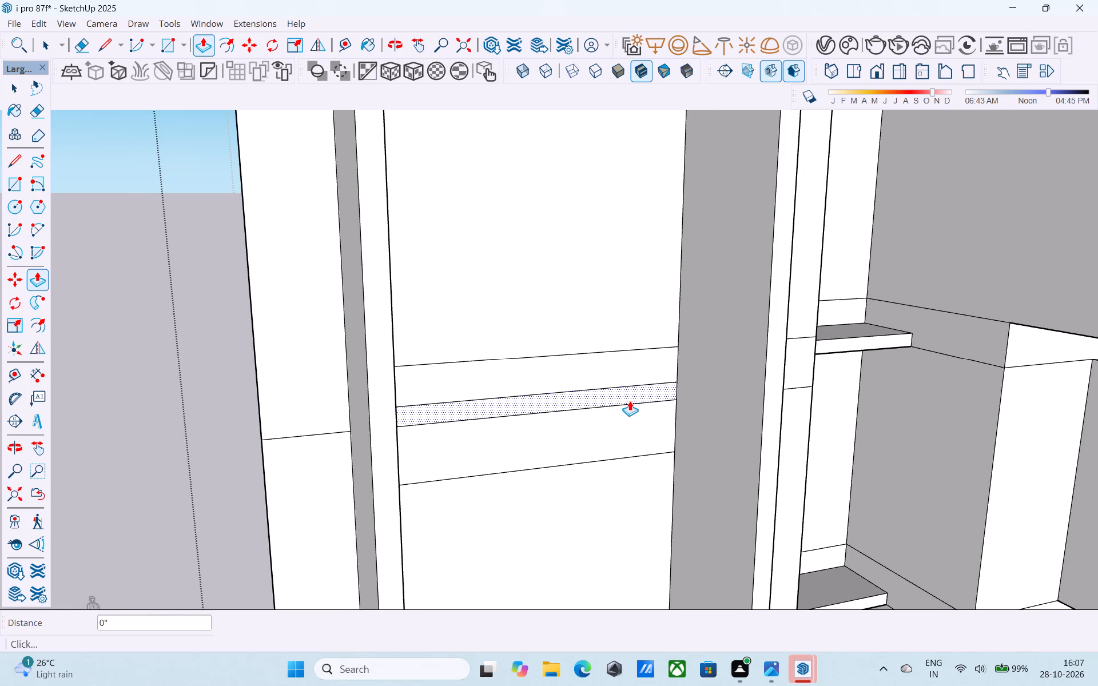
scroll(630, 401, "down", 1)
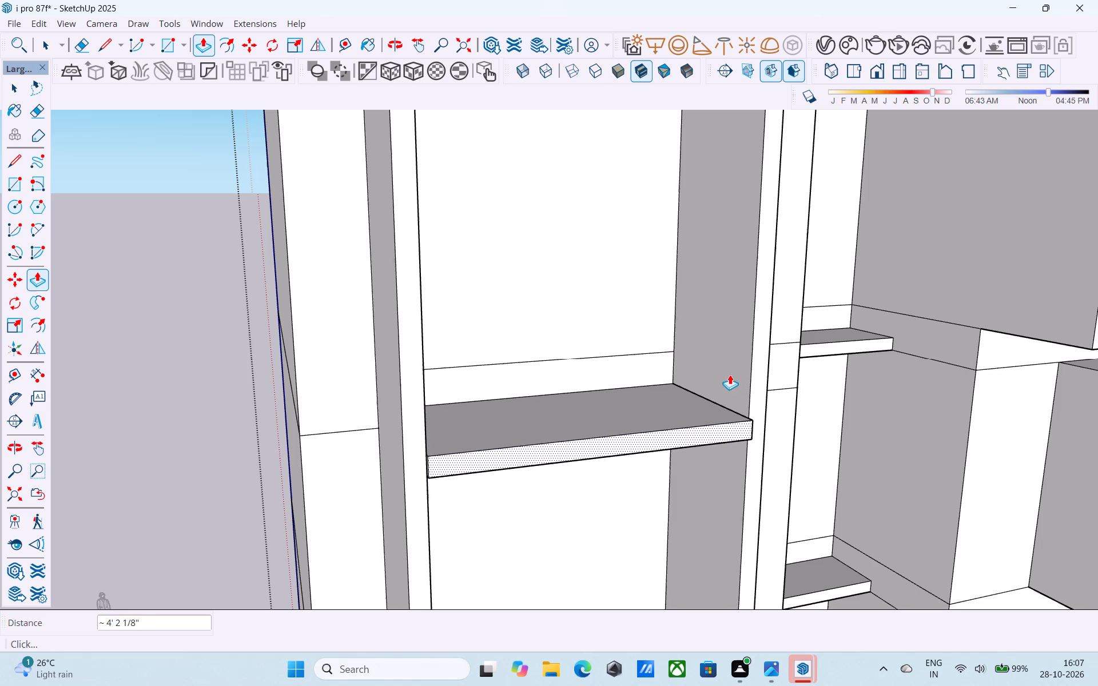
type("3.5'")
key("Return")
key("space")
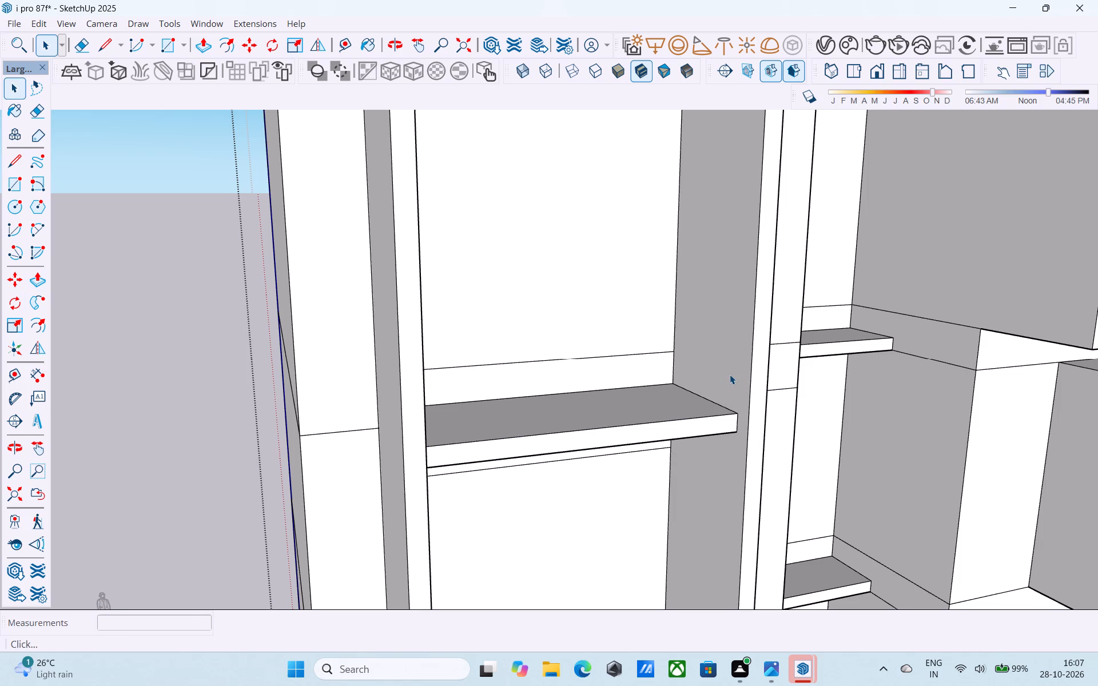
Examine the tall frame's ledge against the whole facade from the side and the front.
scroll(730, 374, "down", 5)
scroll(728, 368, "up", 1)
scroll(728, 367, "down", 5)
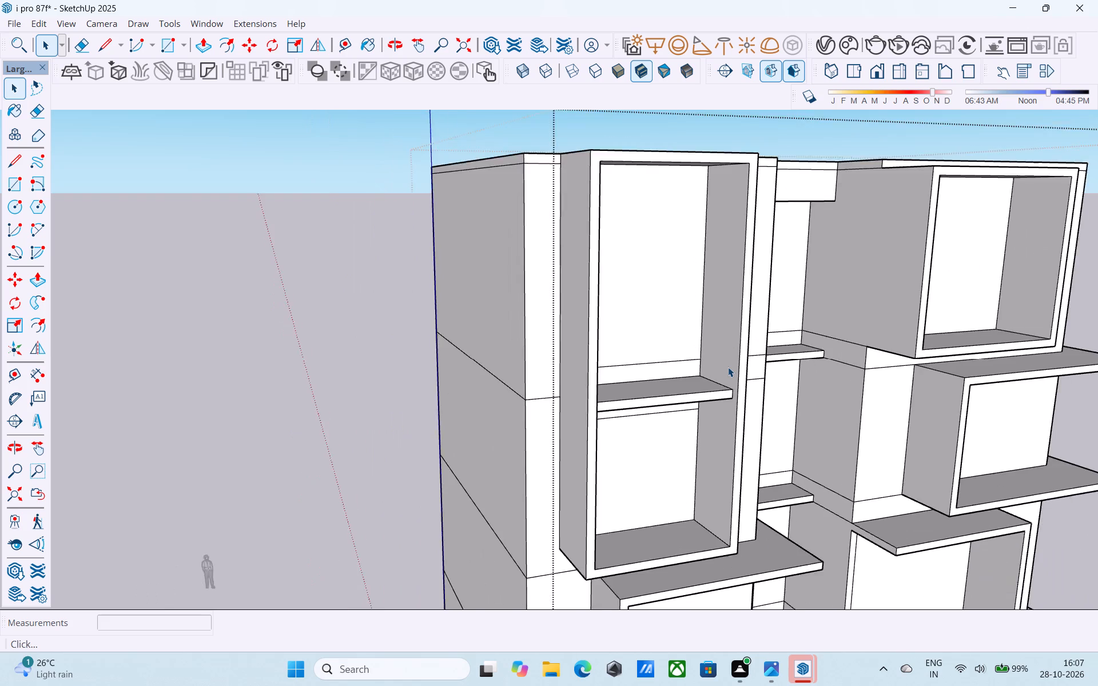
scroll(728, 367, "down", 7)
scroll(658, 370, "down", 6)
middle_click_drag(658, 370, 627, 321)
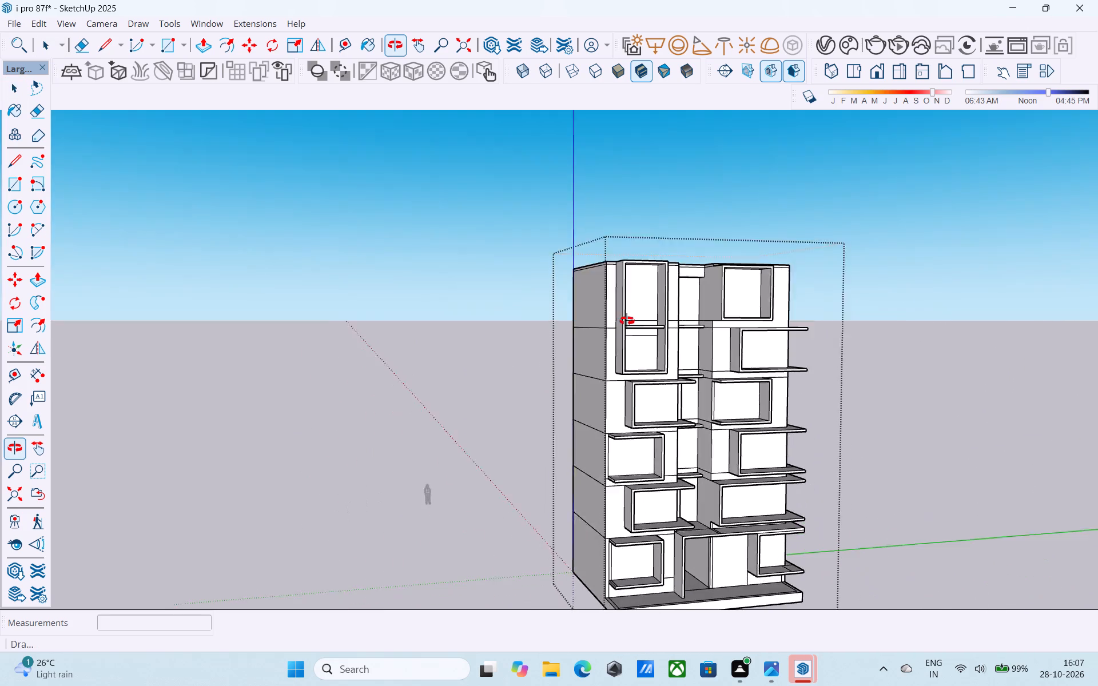
middle_click_drag(627, 321, 538, 325)
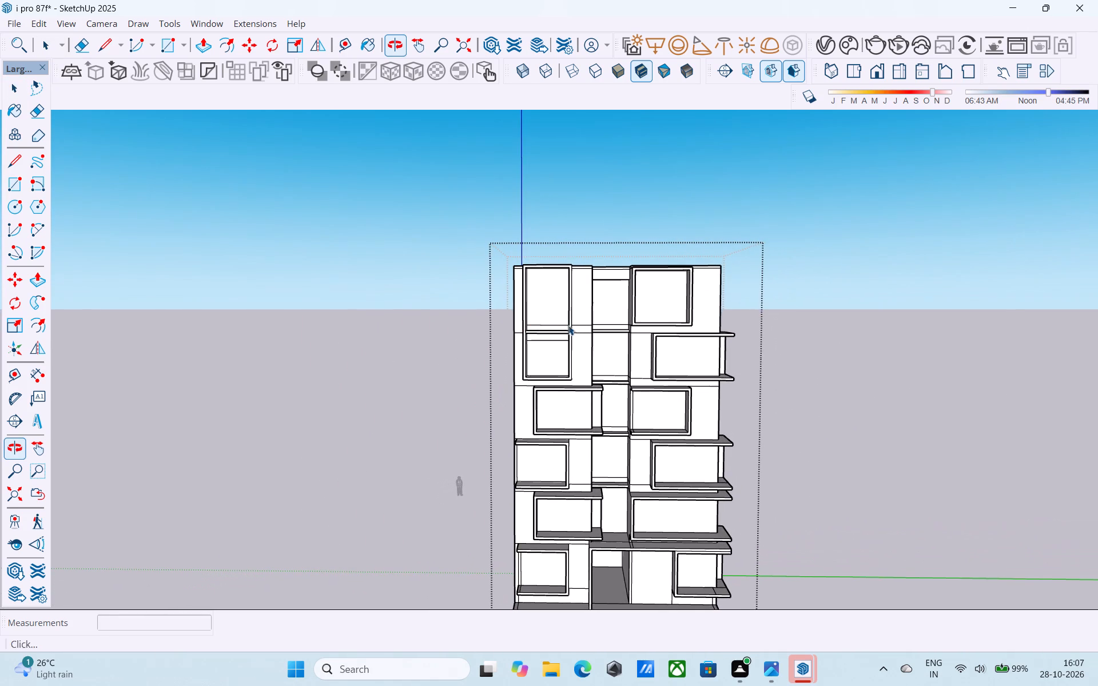
middle_click_drag(604, 329, 649, 335)
Place a guide line 2' below the top edge of the tall frame's back face.
scroll(579, 286, "up", 6)
middle_click_drag(581, 281, 547, 269)
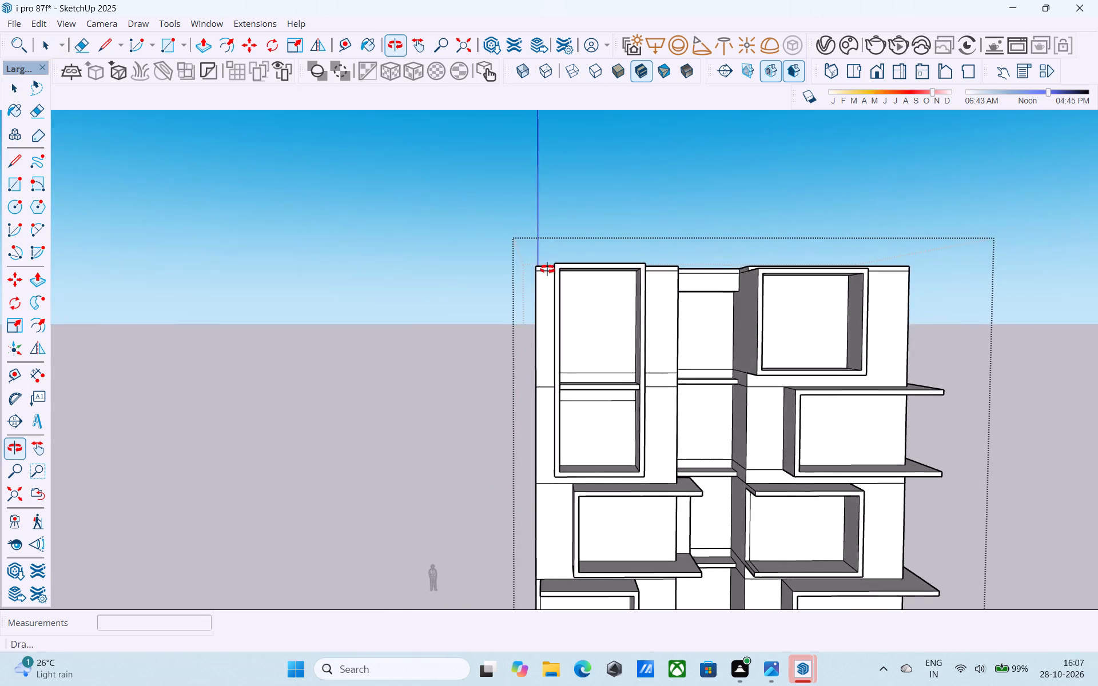
middle_click_drag(547, 269, 527, 244)
middle_click_drag(559, 267, 553, 267)
scroll(559, 270, "up", 5)
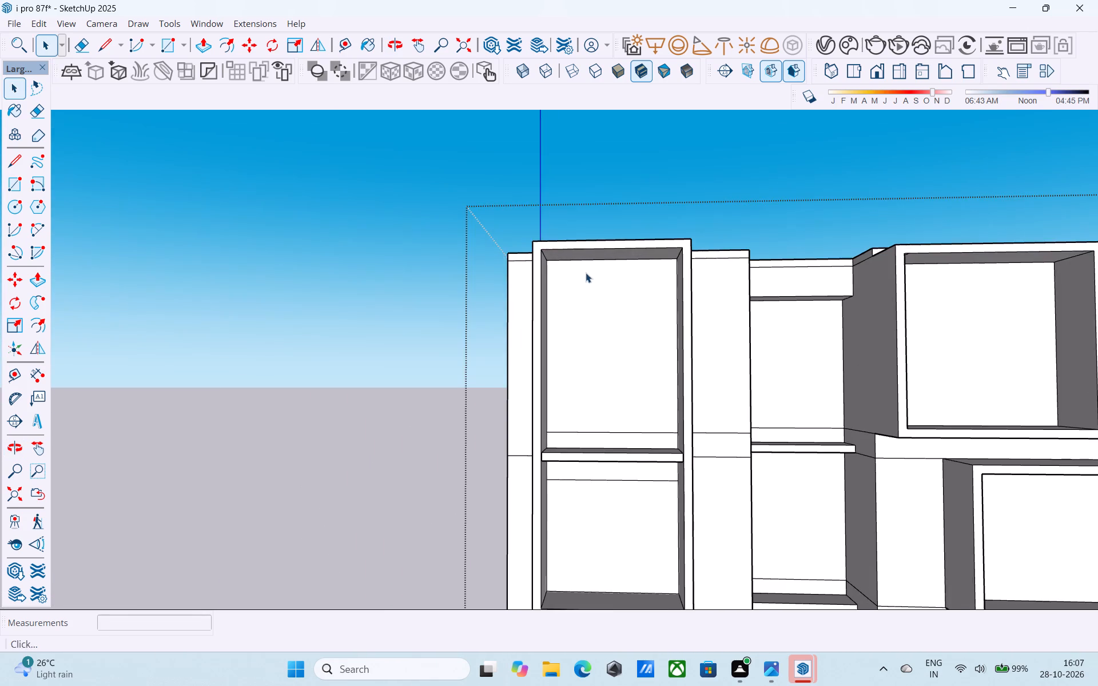
middle_click_drag(583, 271, 576, 261)
scroll(576, 261, "up", 3)
key("t")
left_click(575, 249)
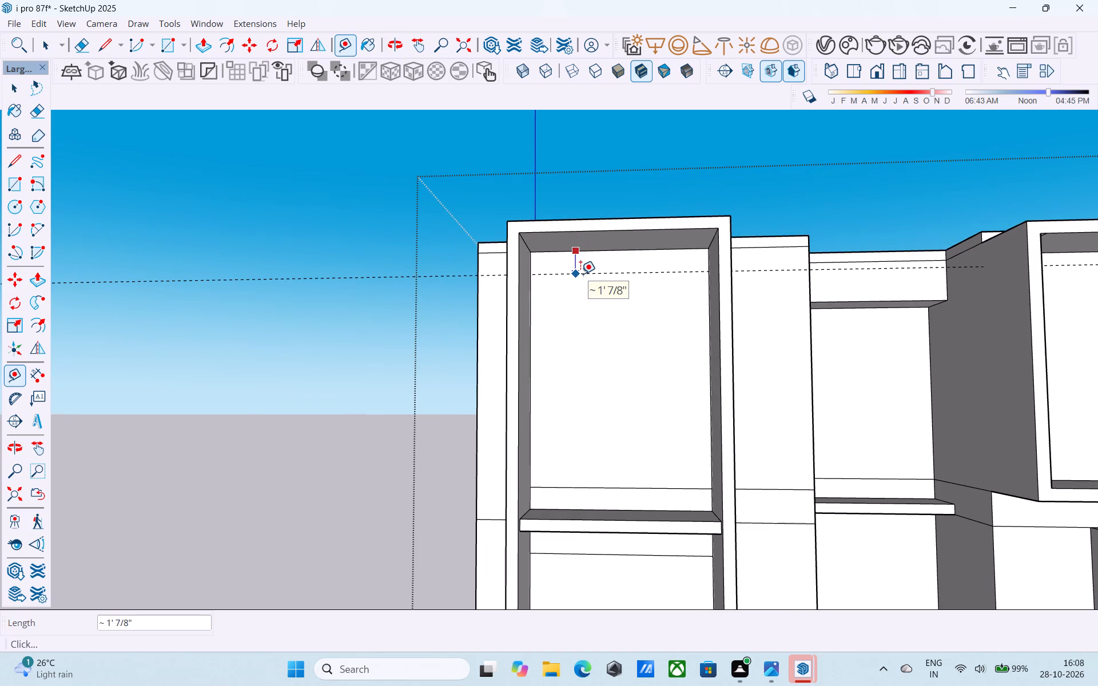
type("2'")
key("Return")
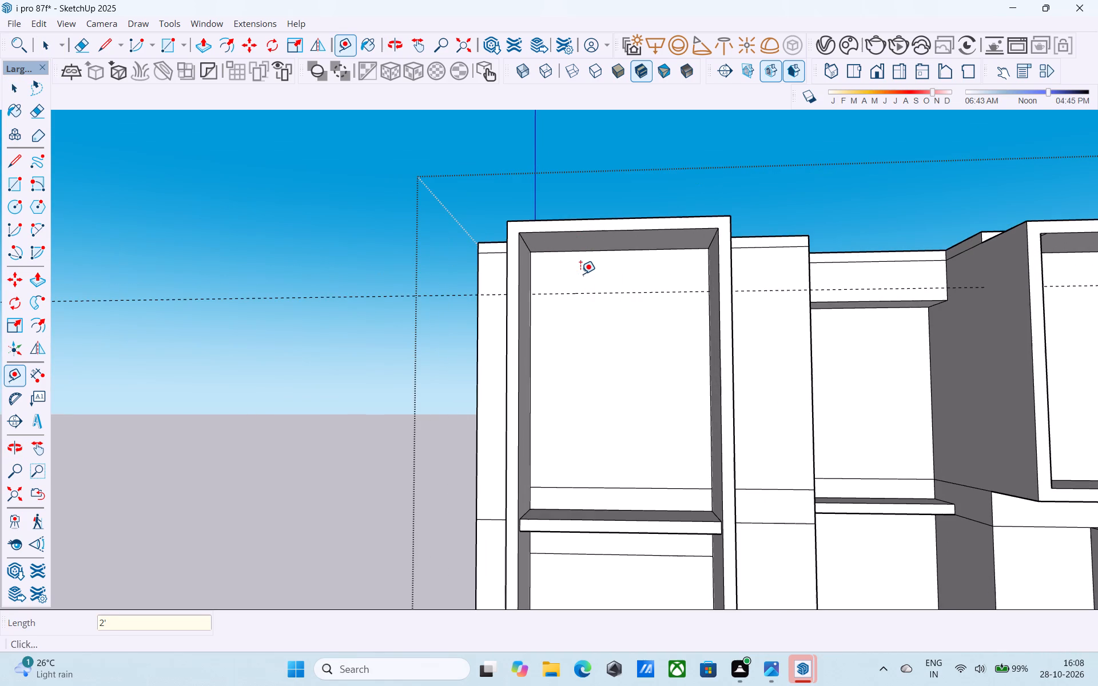
left_click(583, 292)
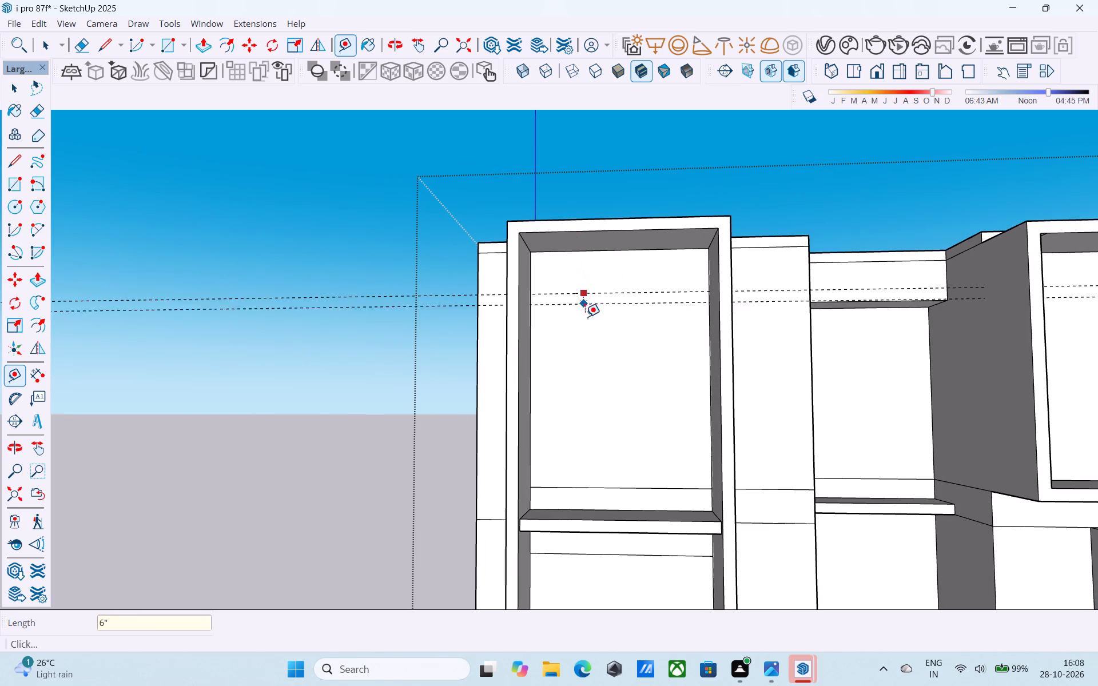
key("space")
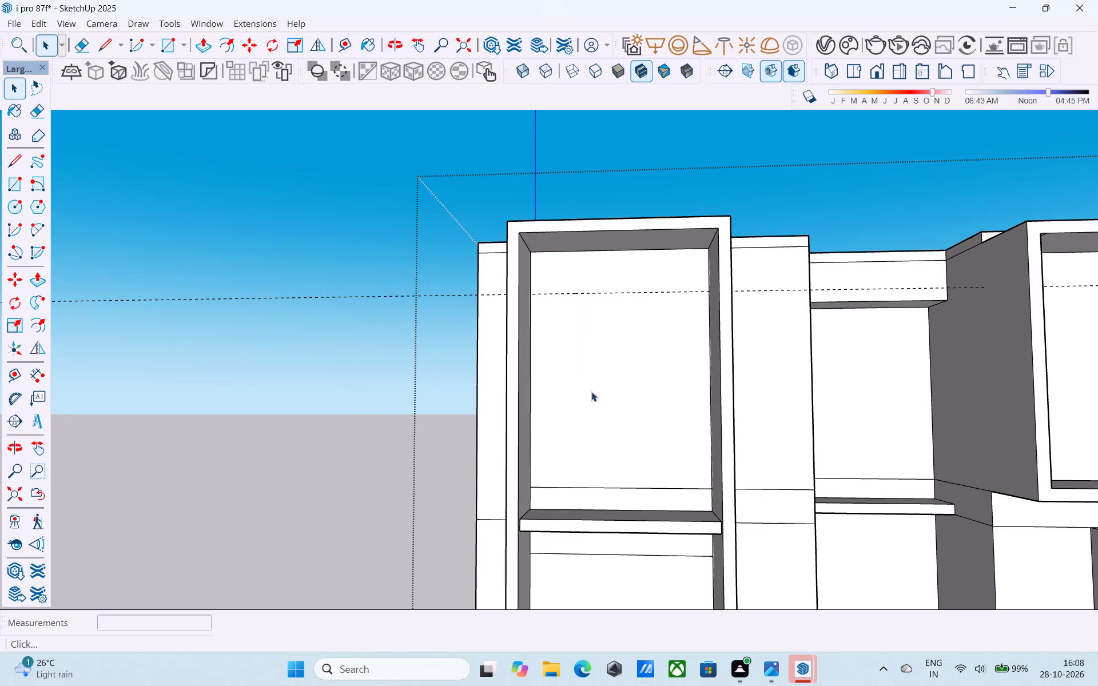
Draw an 8' 3" line along the guide across the tall frame's back face.
middle_click_drag(562, 365, 603, 374)
scroll(599, 375, "up", 1)
key("l")
scroll(728, 298, "up", 8)
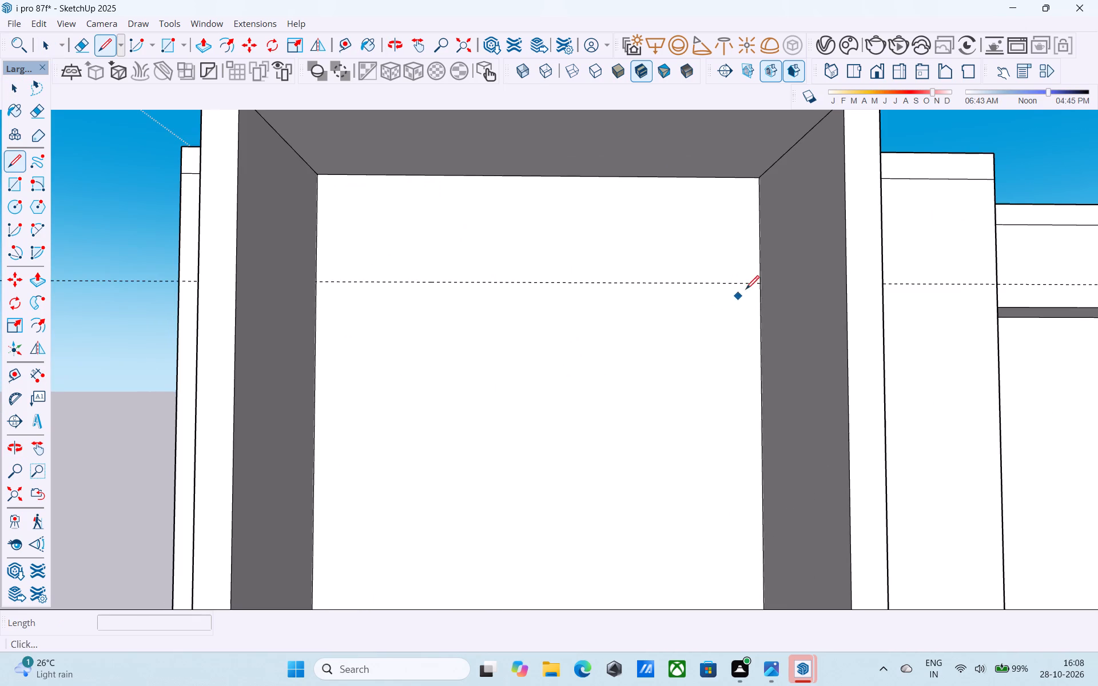
left_click(759, 283)
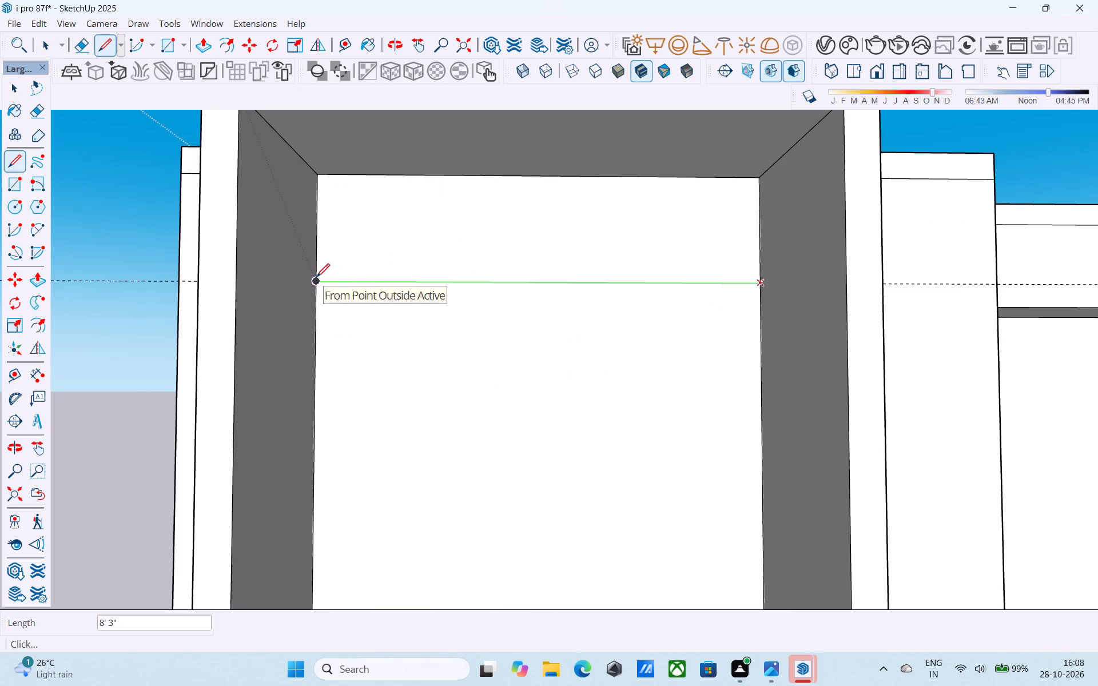
left_click(320, 280)
key("space")
Examine the tall frame's top band, the central recess and the facade's ledges from the front and above.
middle_click_drag(320, 280, 293, 346)
scroll(311, 312, "up", 1)
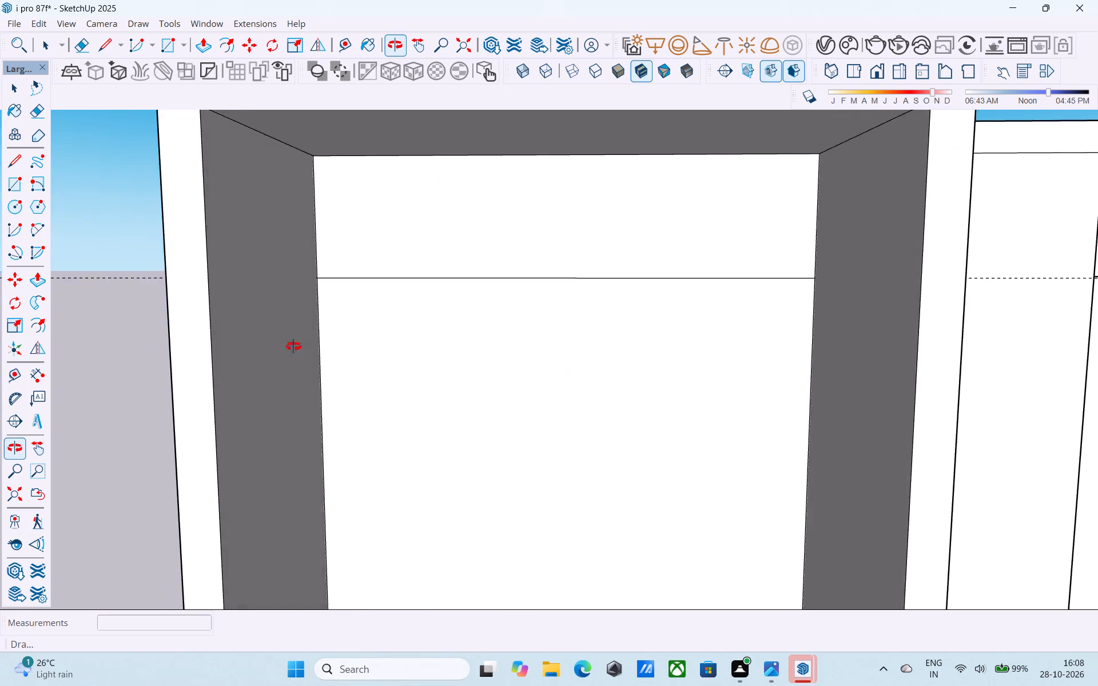
middle_click_drag(293, 346, 289, 364)
scroll(289, 364, "down", 16)
middle_click_drag(312, 346, 359, 322)
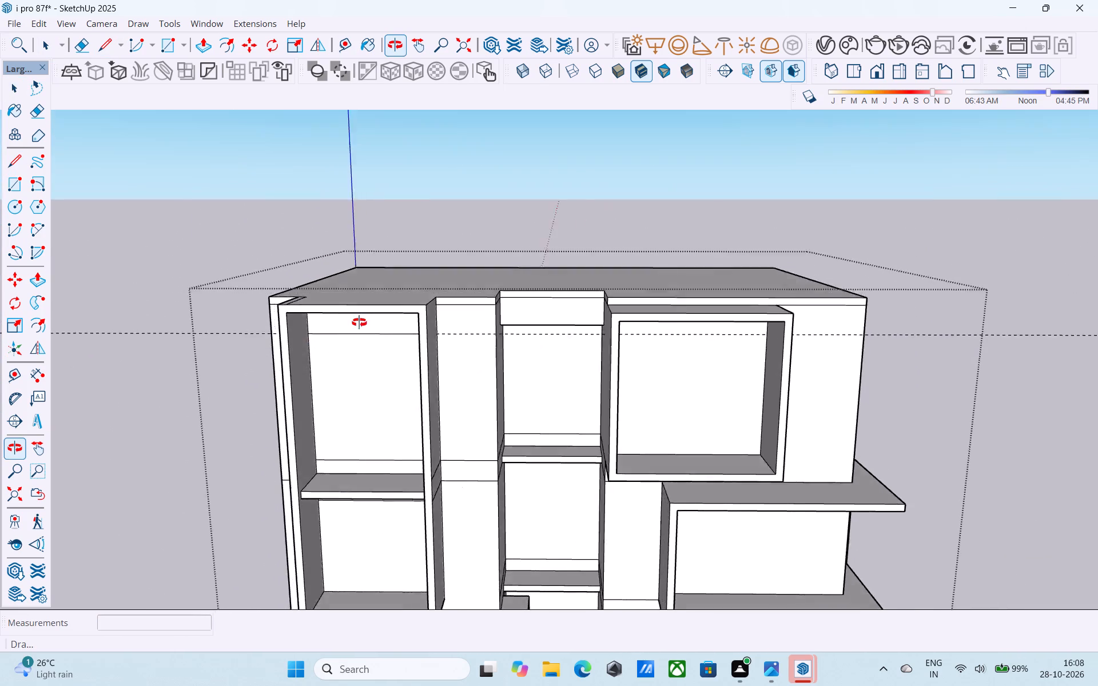
middle_click_drag(359, 322, 362, 320)
scroll(491, 295, "down", 3)
scroll(417, 284, "down", 3)
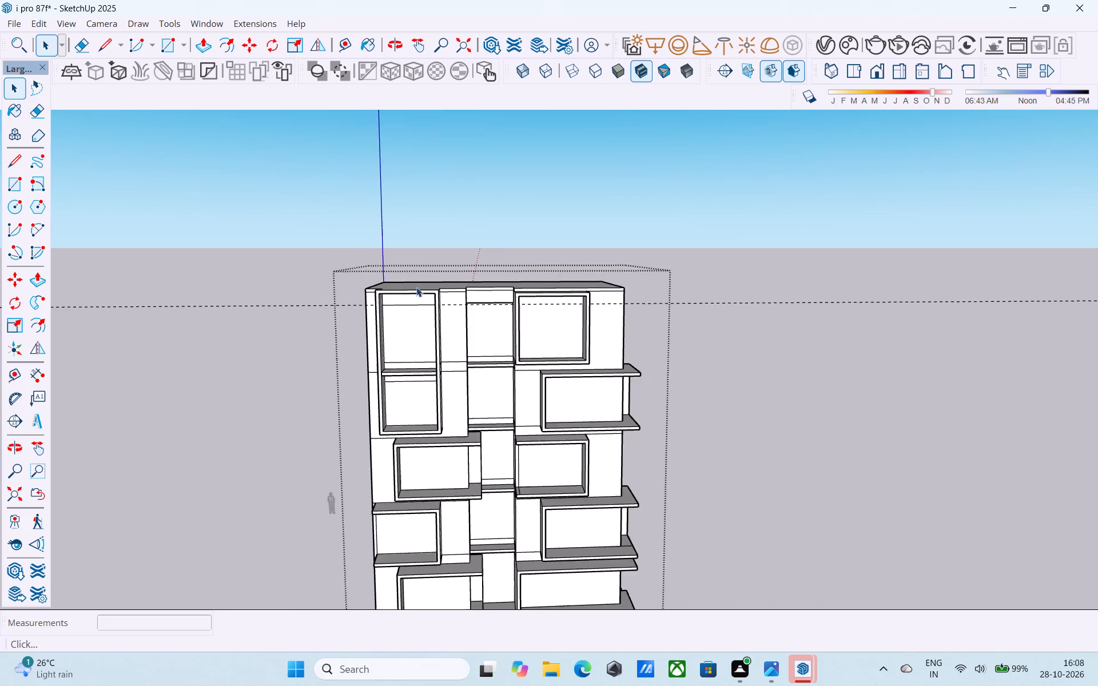
scroll(416, 287, "down", 6)
middle_click_drag(443, 320, 451, 330)
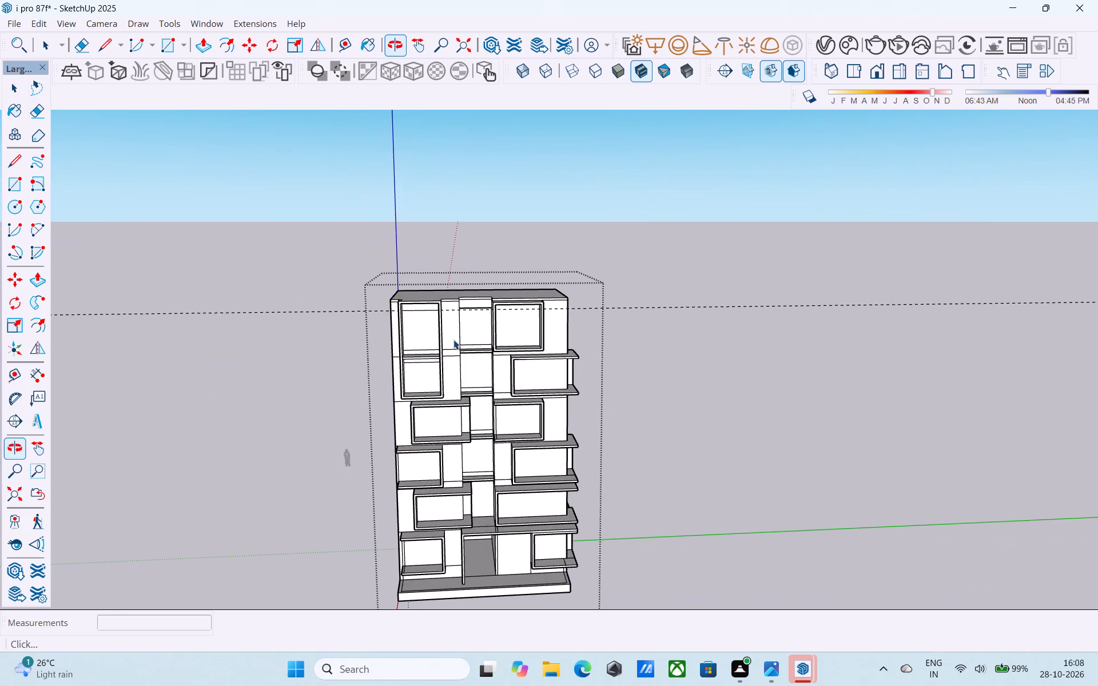
scroll(453, 342, "up", 15)
middle_click_drag(508, 349, 468, 345)
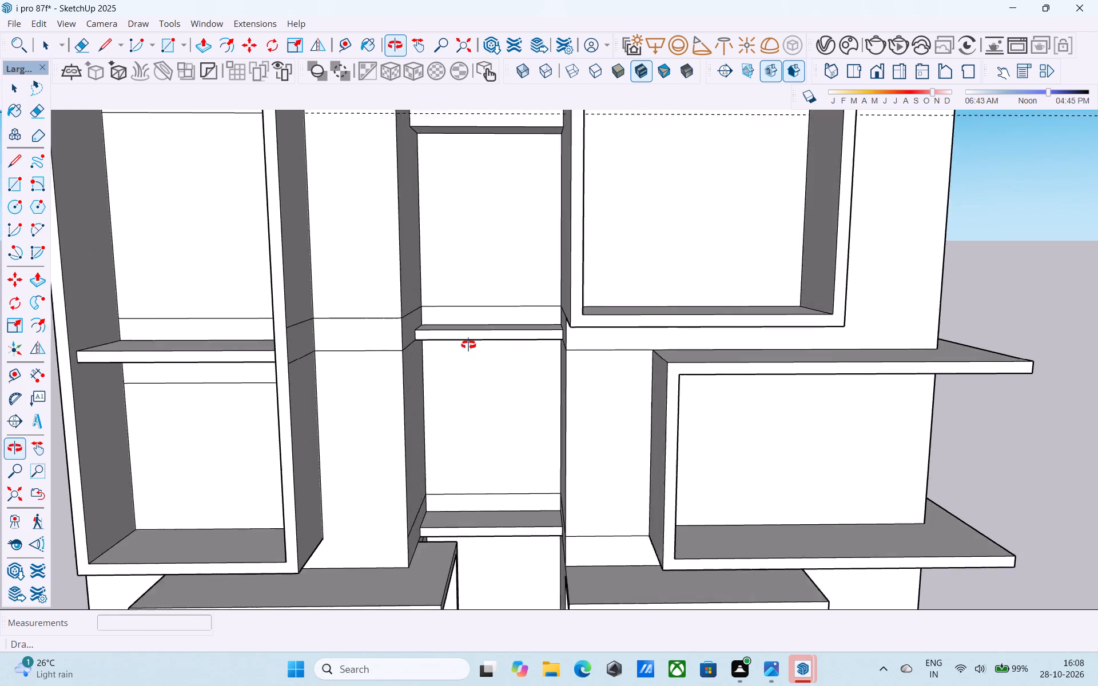
middle_click_drag(468, 345, 476, 394)
Push/Pull the 2' band at the top of the central recess outward by 6".
scroll(490, 293, "down", 4)
middle_click_drag(479, 305, 487, 416)
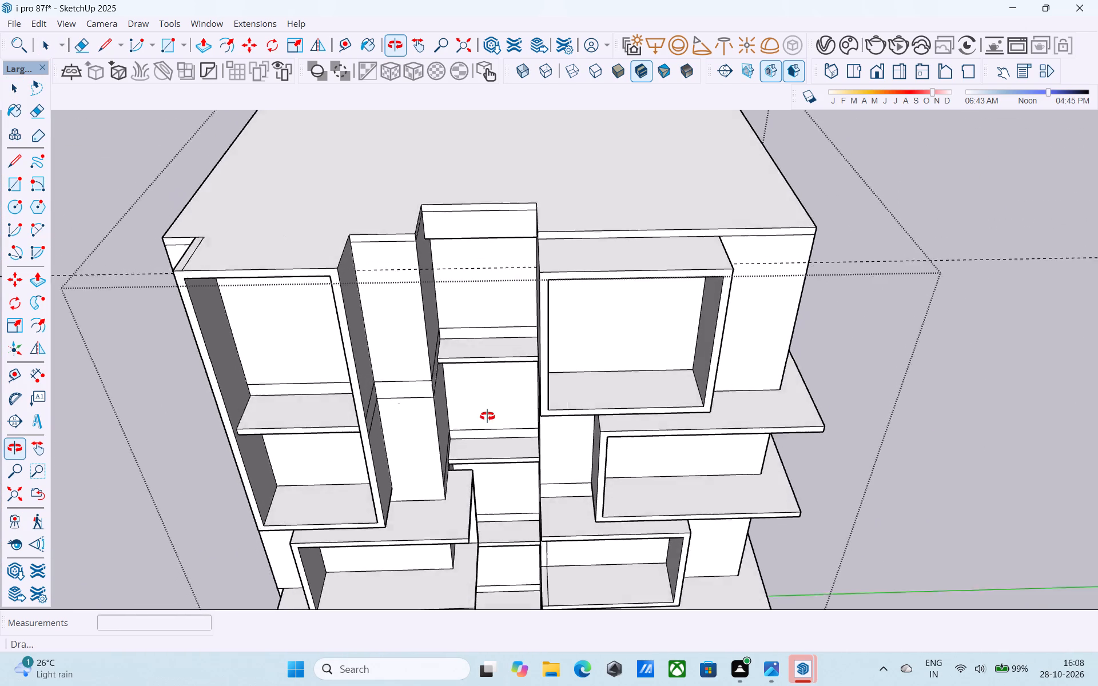
middle_click_drag(487, 416, 529, 375)
scroll(523, 301, "up", 4)
left_click(513, 300)
scroll(513, 300, "up", 3)
key("p")
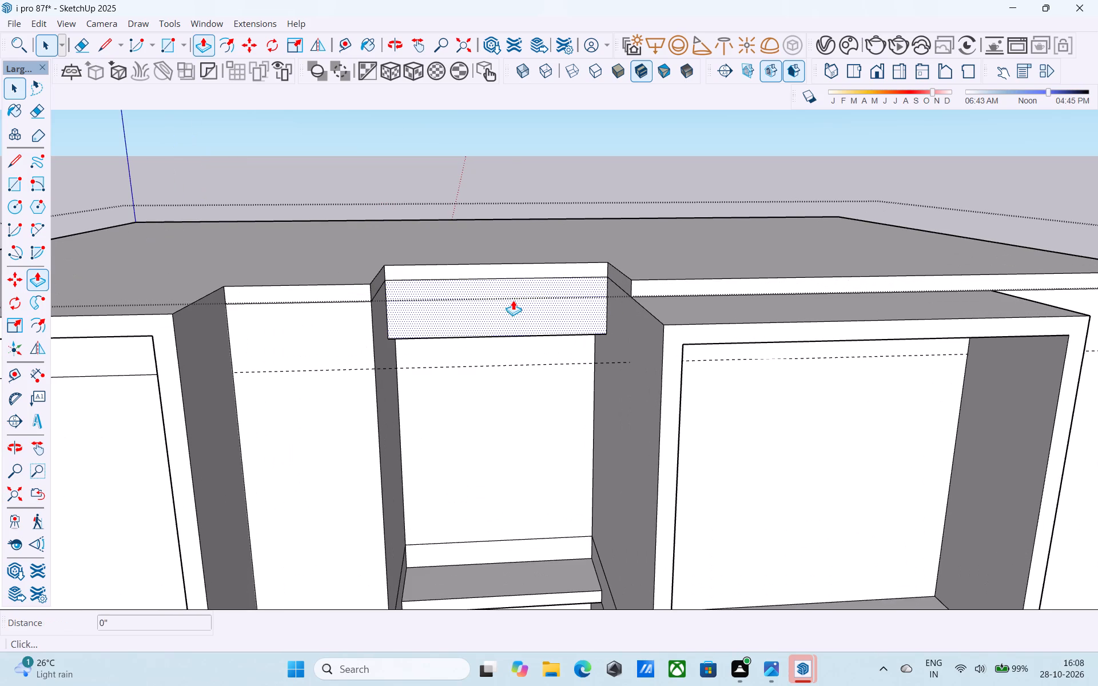
left_click(513, 300)
key("6")
key("shift+quotedbl")
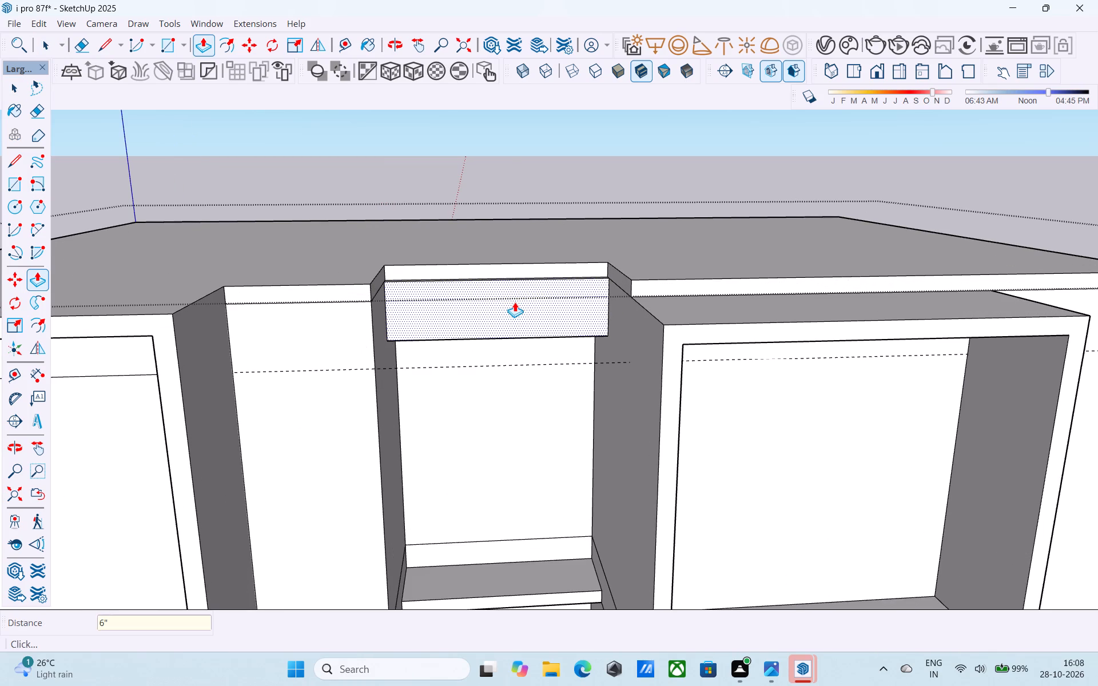
key("Return")
Extrude the front faces of the two uppermost ledges in the central recess outward by the same 6".
scroll(497, 256, "down", 6)
middle_click_drag(510, 377, 487, 269)
scroll(486, 330, "up", 5)
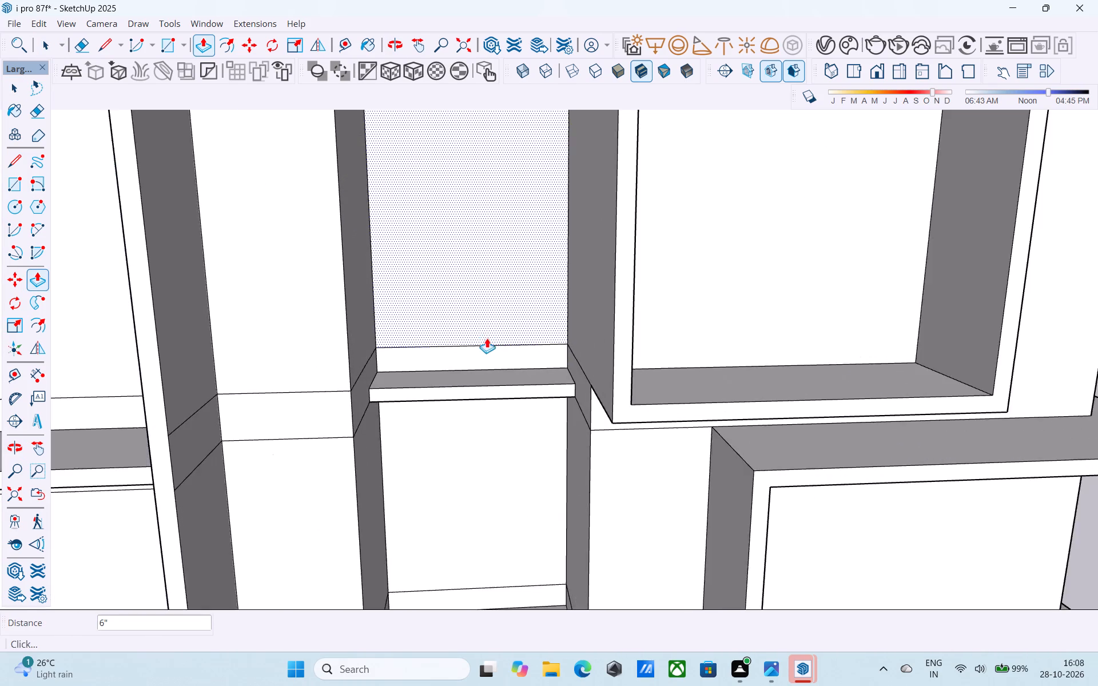
scroll(487, 338, "up", 4)
double_click(493, 422)
scroll(495, 448, "down", 3)
middle_click_drag(495, 449, 455, 196, "shift")
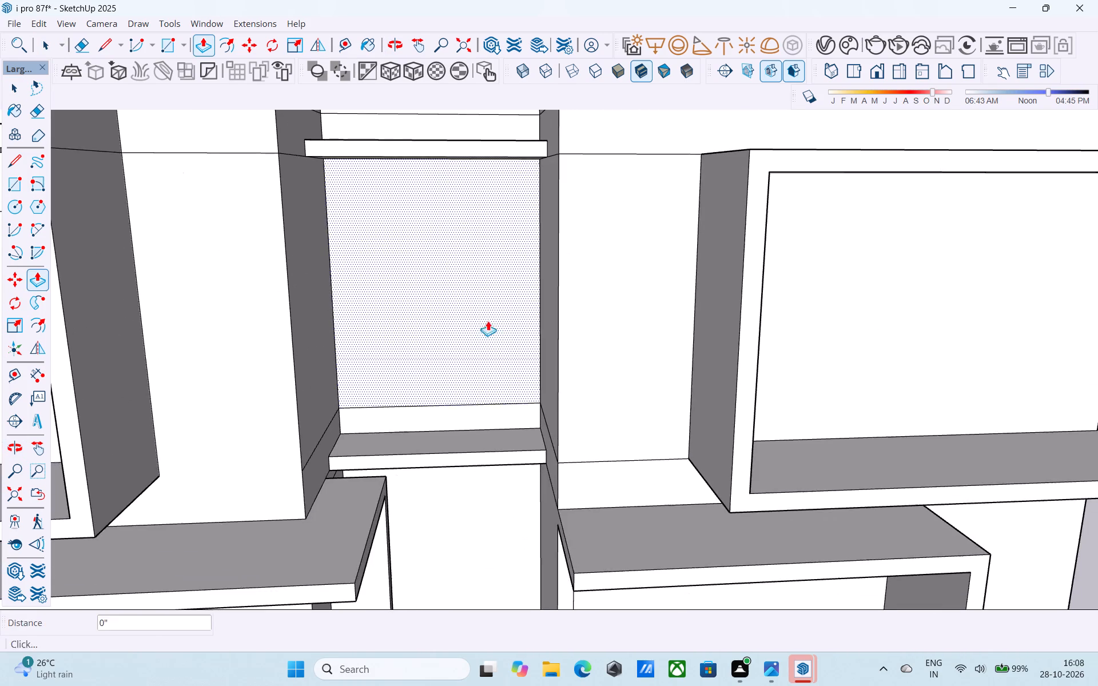
middle_click_drag(470, 424, 481, 332, "shift")
scroll(472, 354, "up", 5)
double_click(474, 359)
Extrude the front face of the third recess ledge from the top outward by the same 6".
scroll(475, 365, "down", 4)
middle_click_drag(475, 380, 435, 137, "shift")
middle_click_drag(418, 367, 413, 317, "shift")
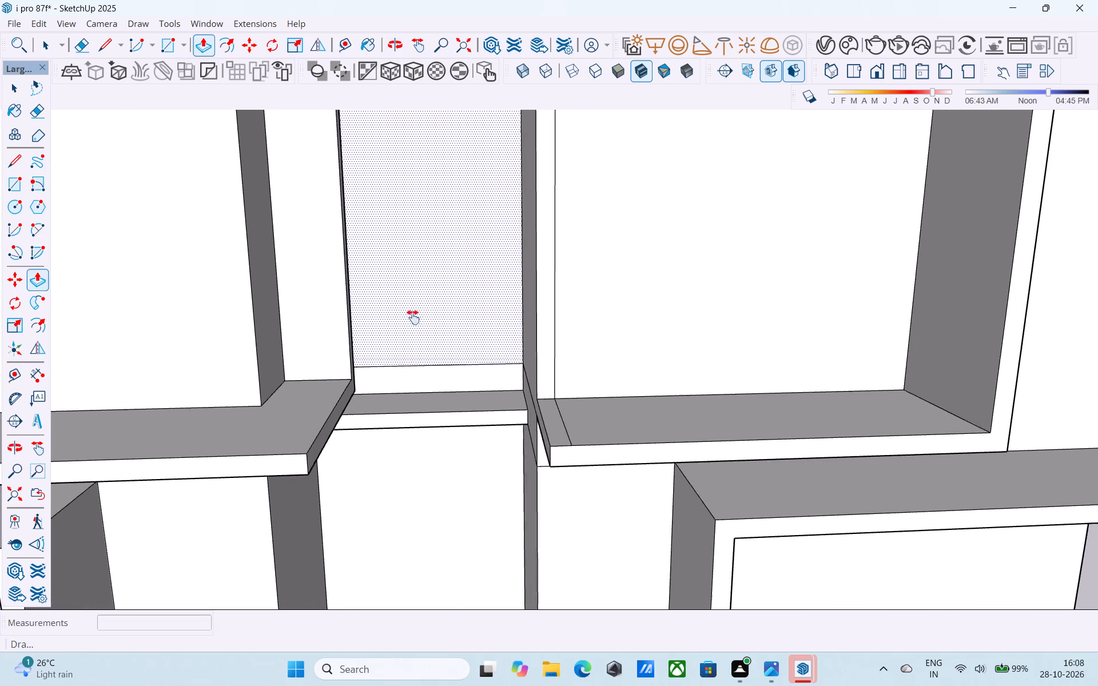
middle_click_drag(413, 317, 425, 273, "shift")
scroll(410, 329, "up", 4)
double_click(416, 325)
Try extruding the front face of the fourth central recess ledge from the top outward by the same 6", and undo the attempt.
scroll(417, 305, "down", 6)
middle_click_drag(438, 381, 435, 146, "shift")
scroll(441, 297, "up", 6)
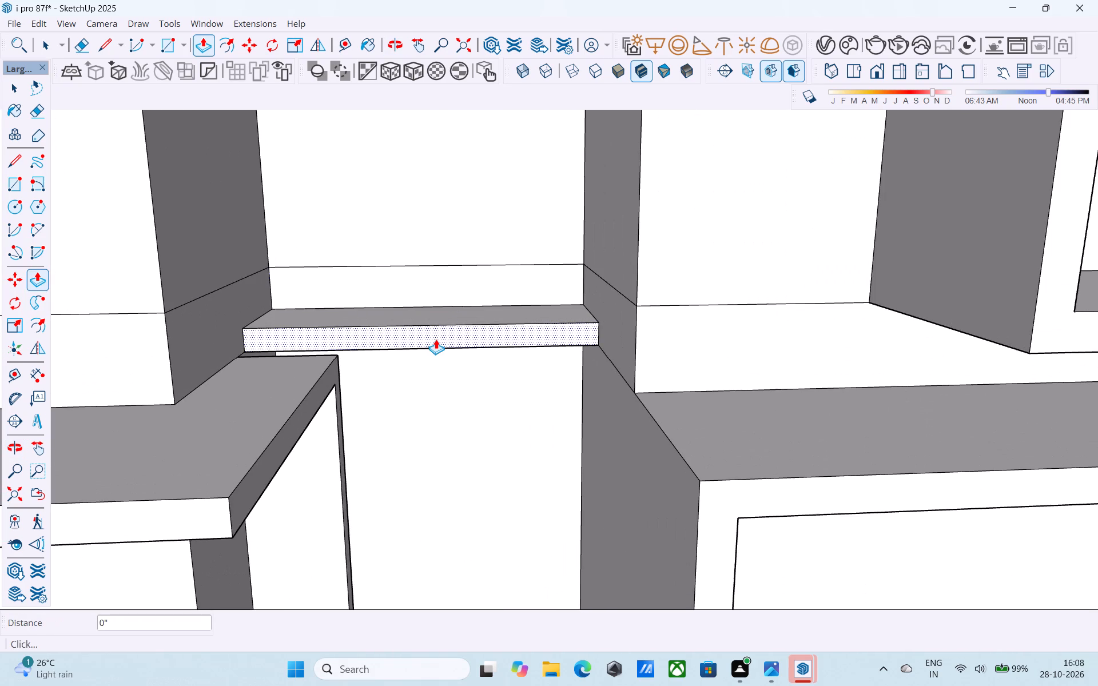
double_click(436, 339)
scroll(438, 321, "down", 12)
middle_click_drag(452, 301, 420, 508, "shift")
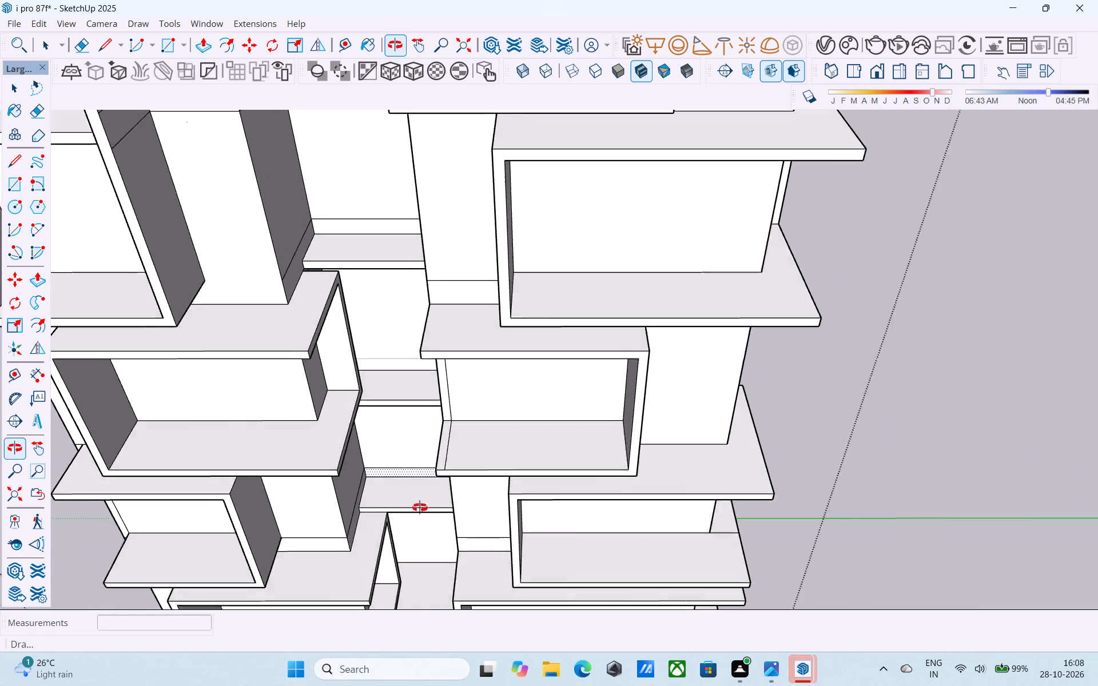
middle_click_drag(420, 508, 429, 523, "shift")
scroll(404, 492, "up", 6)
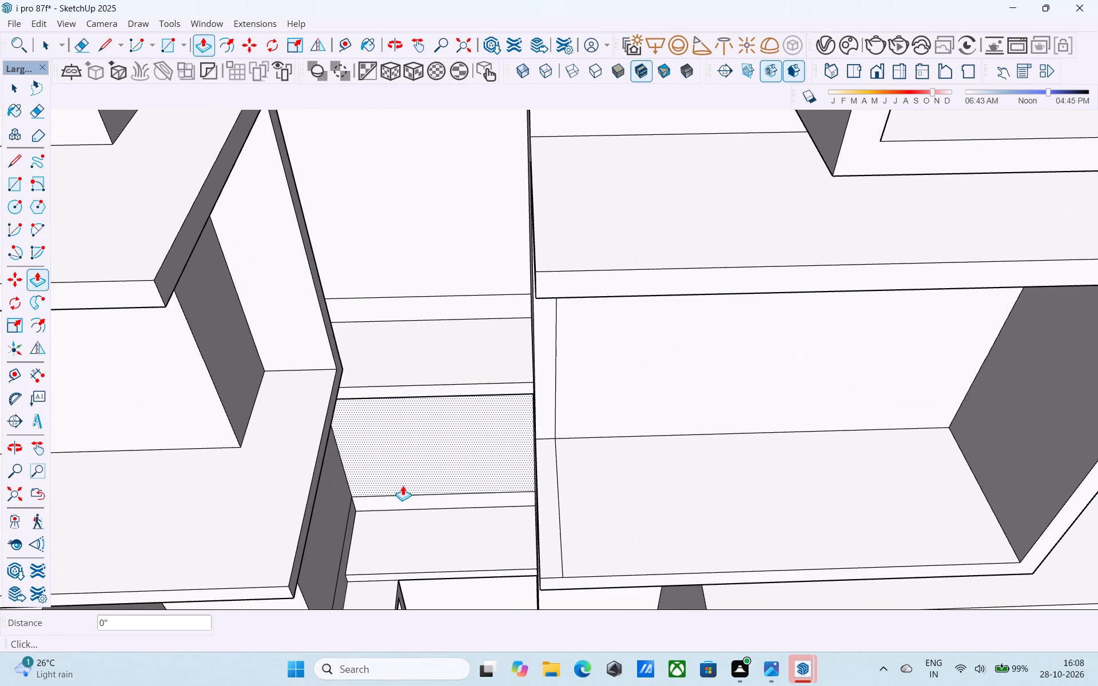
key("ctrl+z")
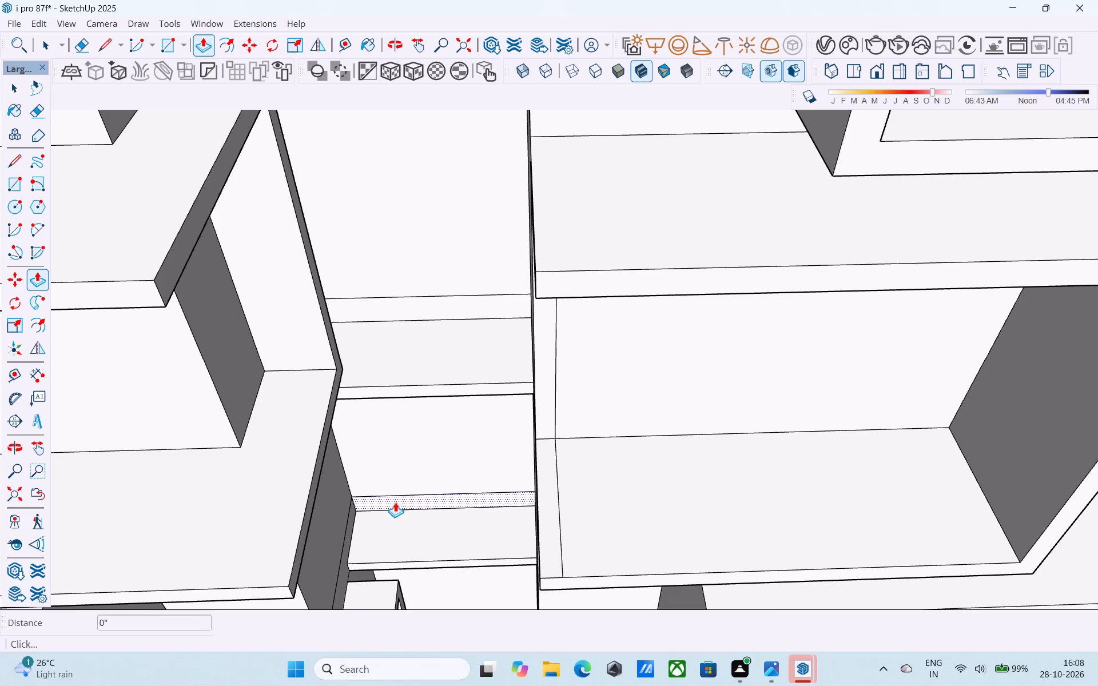
Undo the previous outward extrusions of the three upper ledges in the central recess.
scroll(391, 484, "down", 5)
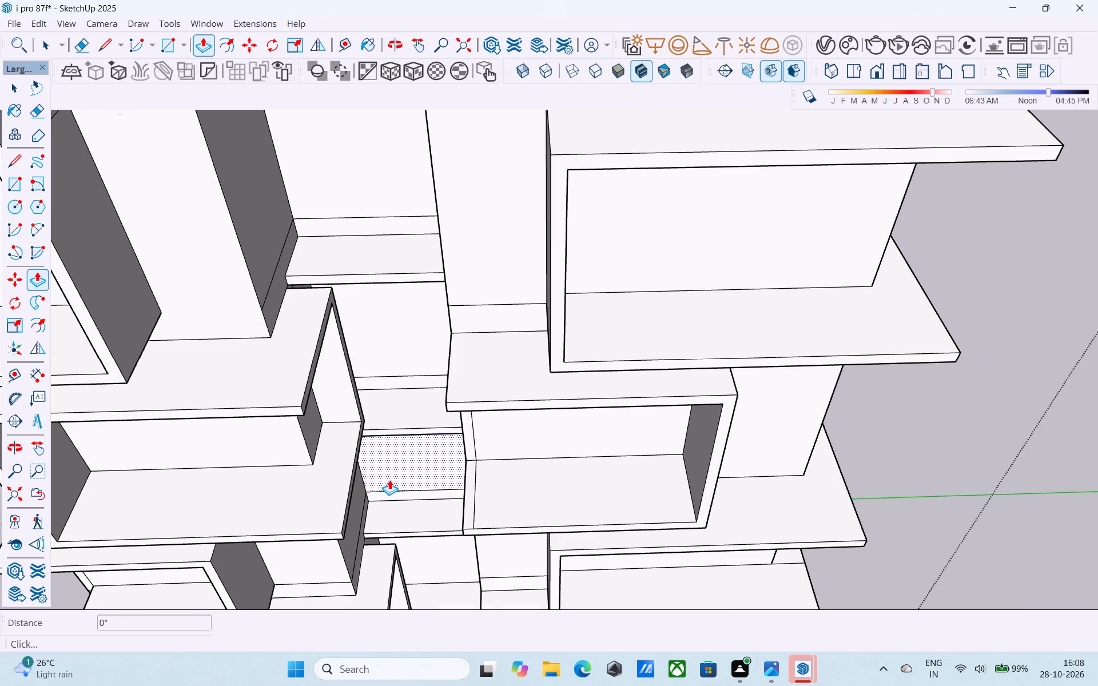
key("ctrl+z")
key("ctrl+z")
scroll(392, 477, "down", 3, "ctrl")
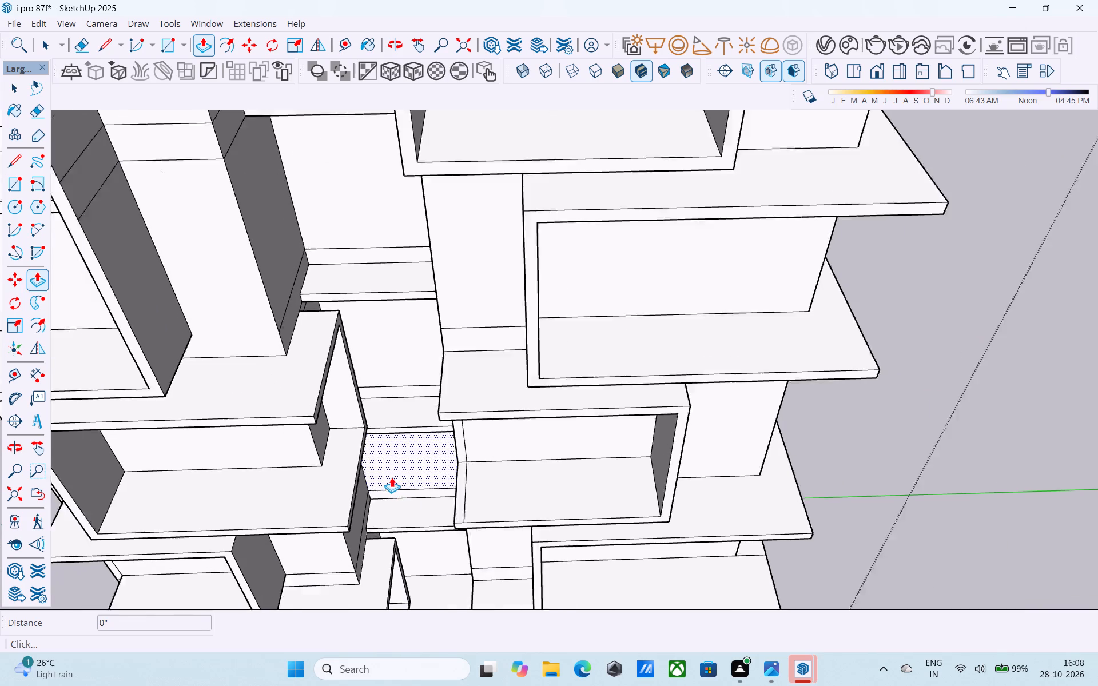
scroll(392, 477, "down", 2, "ctrl")
key("ctrl+z")
scroll(389, 475, "down", 7)
Save the model and copy the top front edge of the lowest central recess ledge 4.5" inward across its top face.
middle_click_drag(378, 472, 384, 330)
scroll(408, 385, "up", 7)
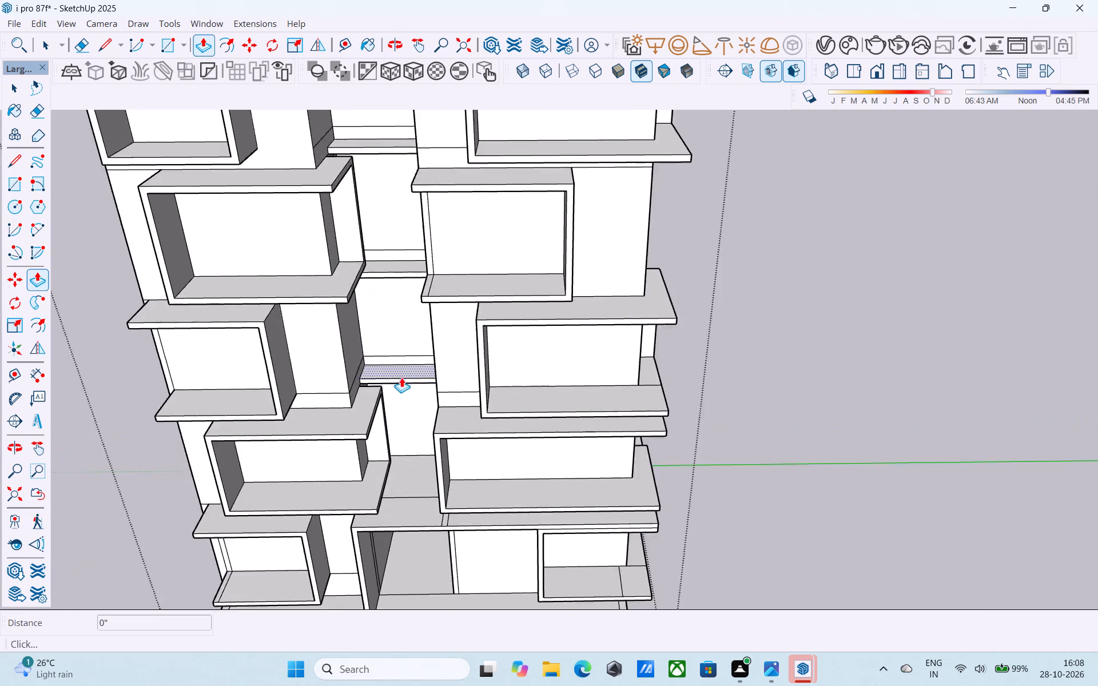
scroll(401, 377, "up", 14)
key("space")
middle_click_drag(413, 356, 401, 366)
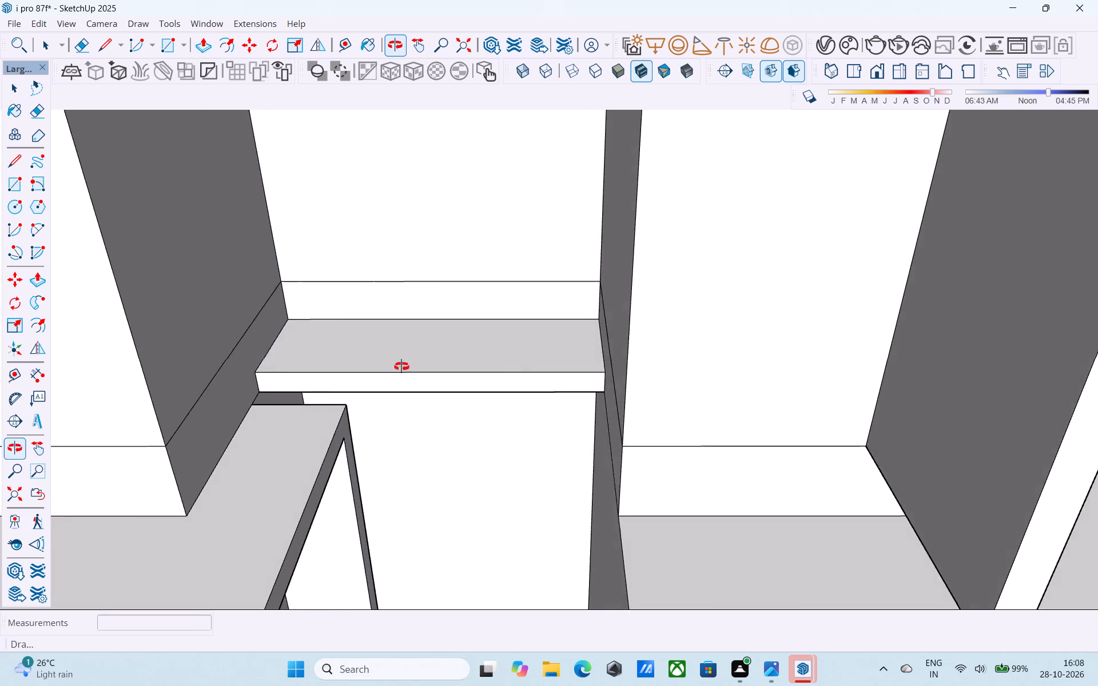
middle_click_drag(401, 366, 367, 377)
scroll(358, 372, "up", 7)
left_click(298, 348)
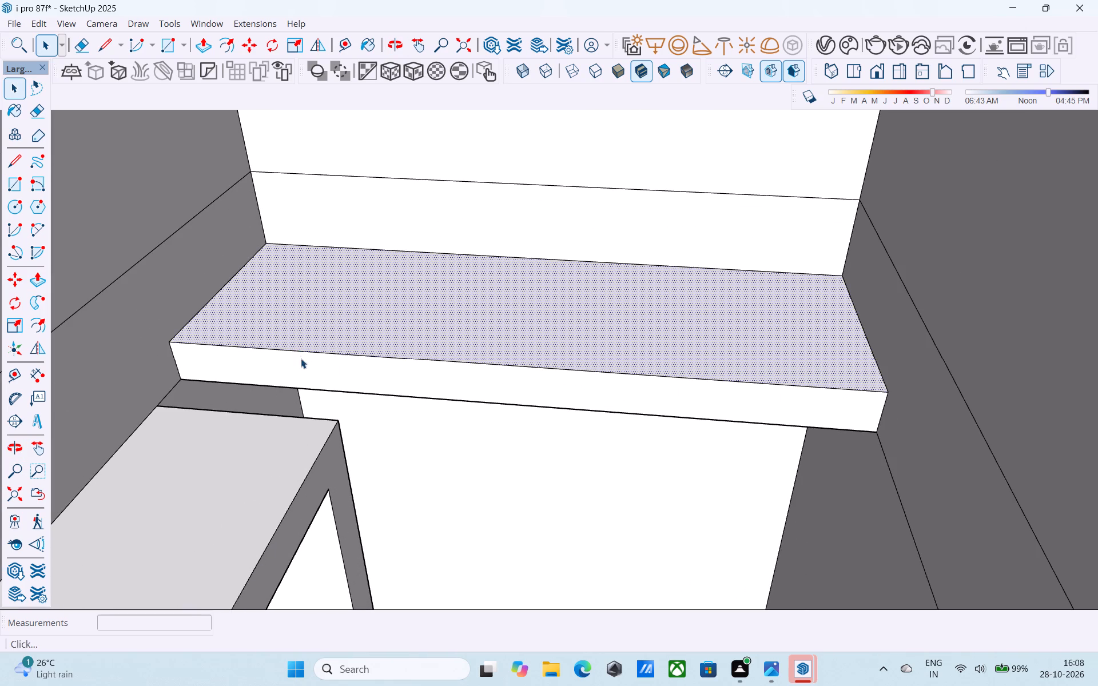
left_click(301, 351)
key("m")
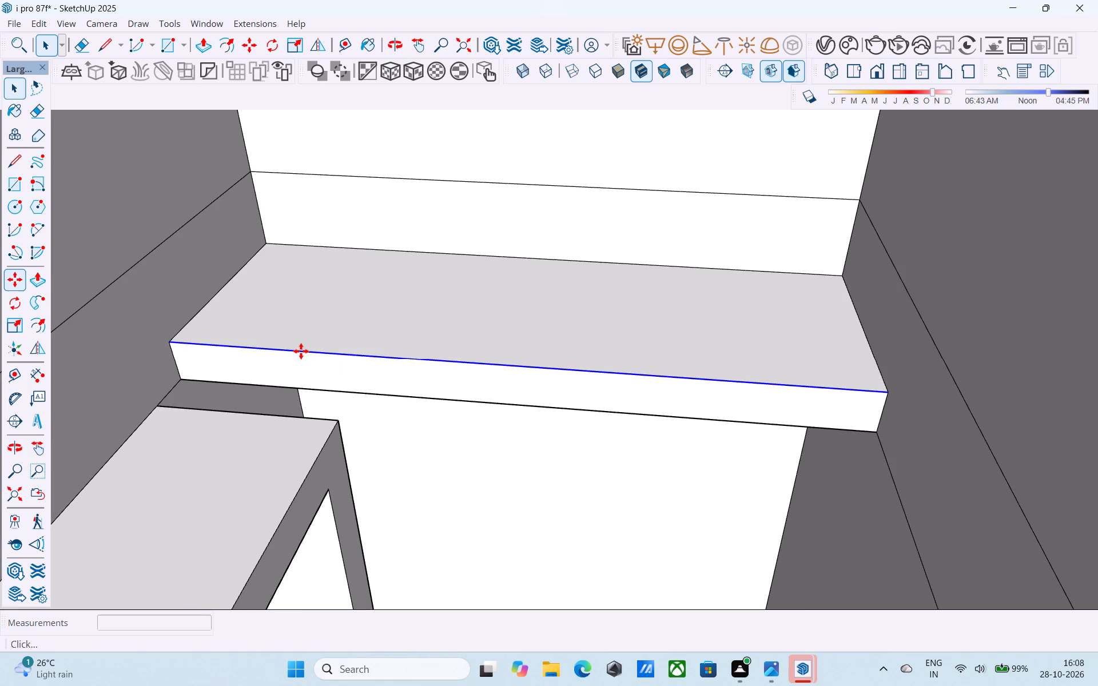
key("ctrl+s")
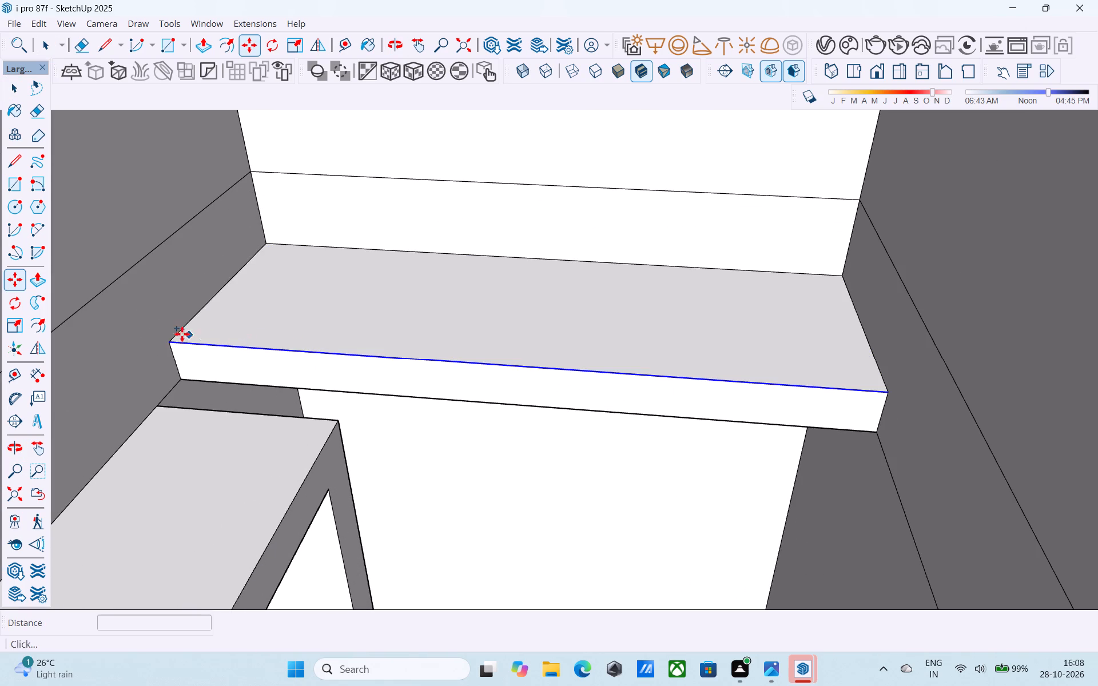
left_click(174, 334)
key("space")
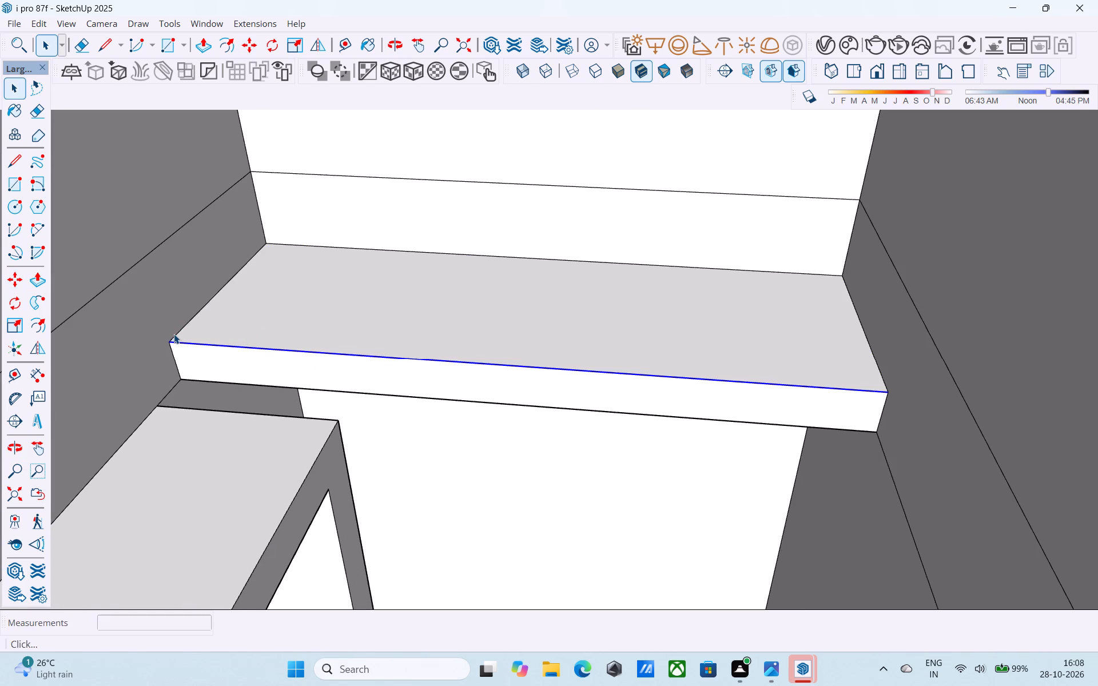
key("m")
scroll(173, 353, "up", 3)
left_click(168, 340)
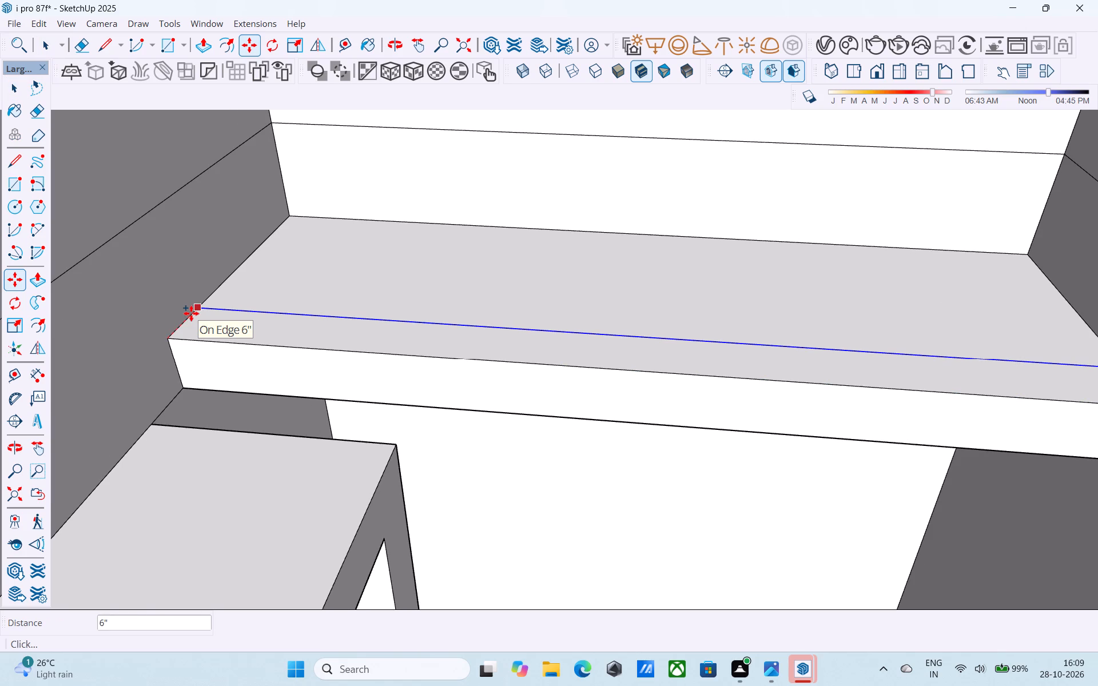
type("4.5\"")
key("Return")
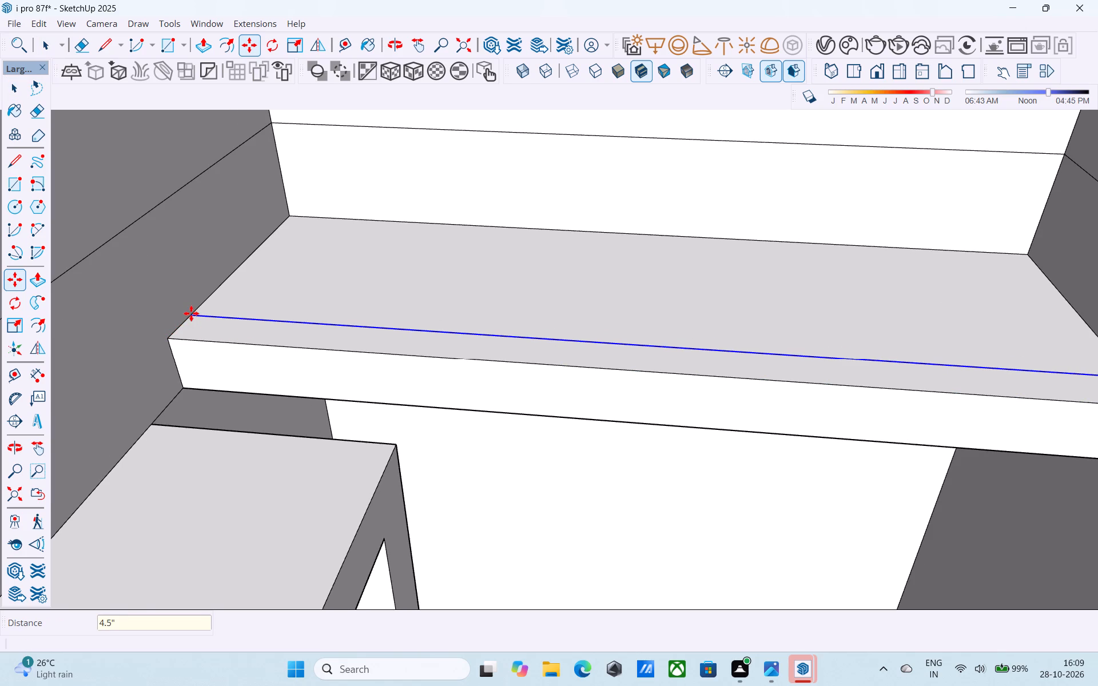
Push/Pull the 4.5" strip along the front of the lowest recess ledge upward by 1'.
key("space")
left_click(249, 335)
key("space")
type("p")
left_click(249, 335)
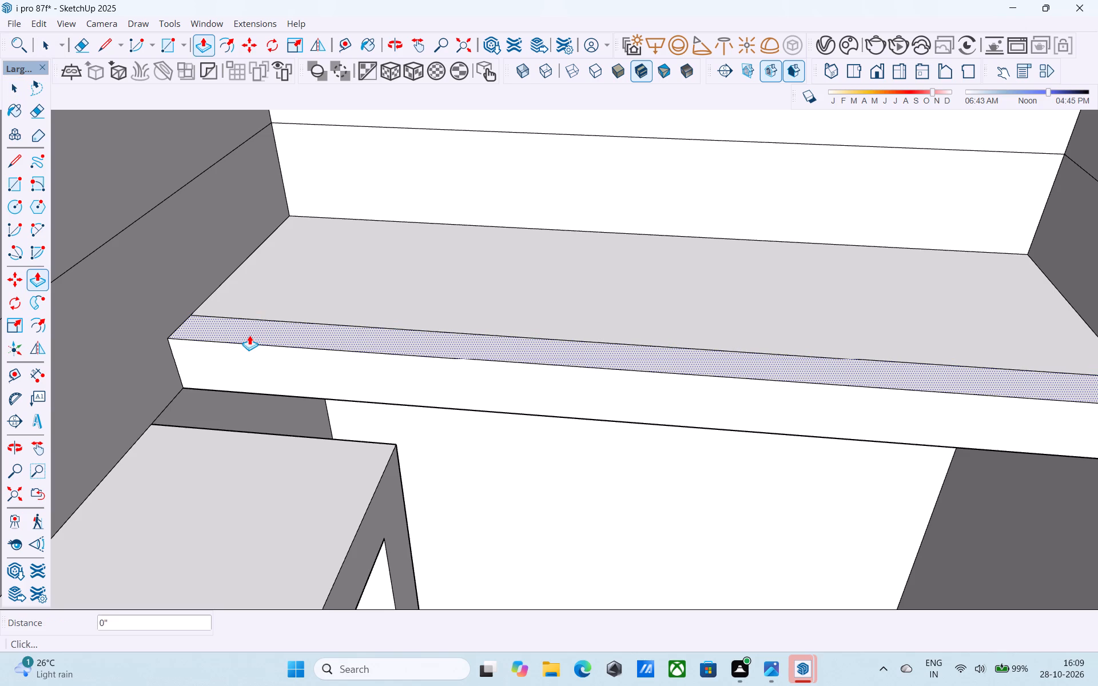
key("2")
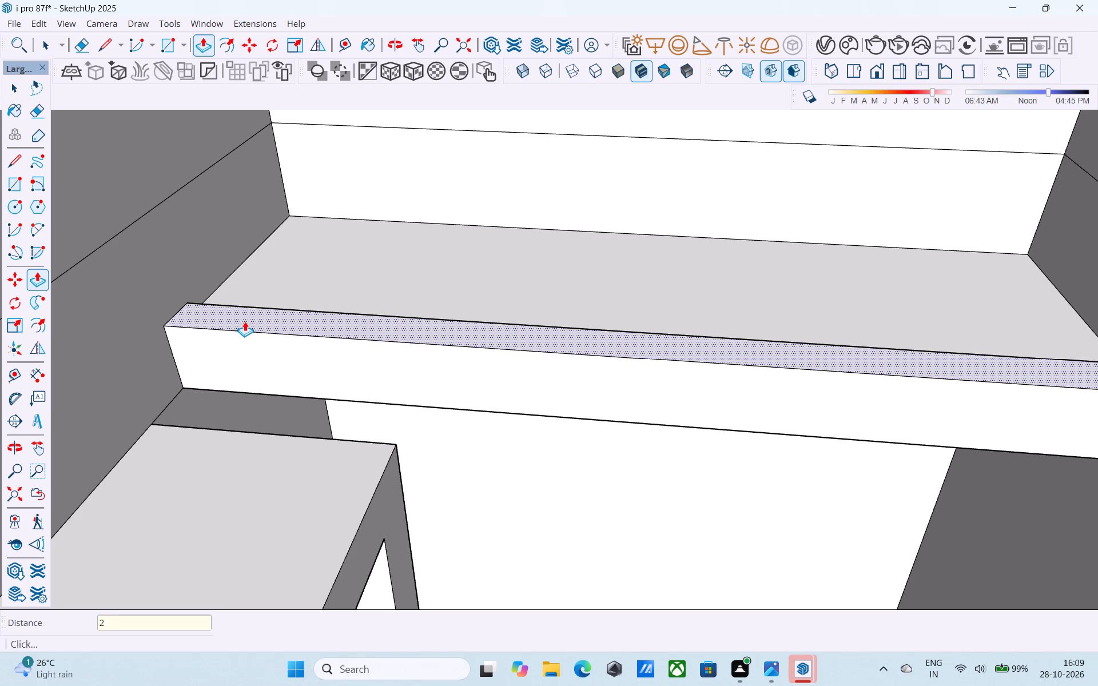
key("BackSpace")
type("1.")
key("BackSpace")
key("apostrophe")
key("Return")
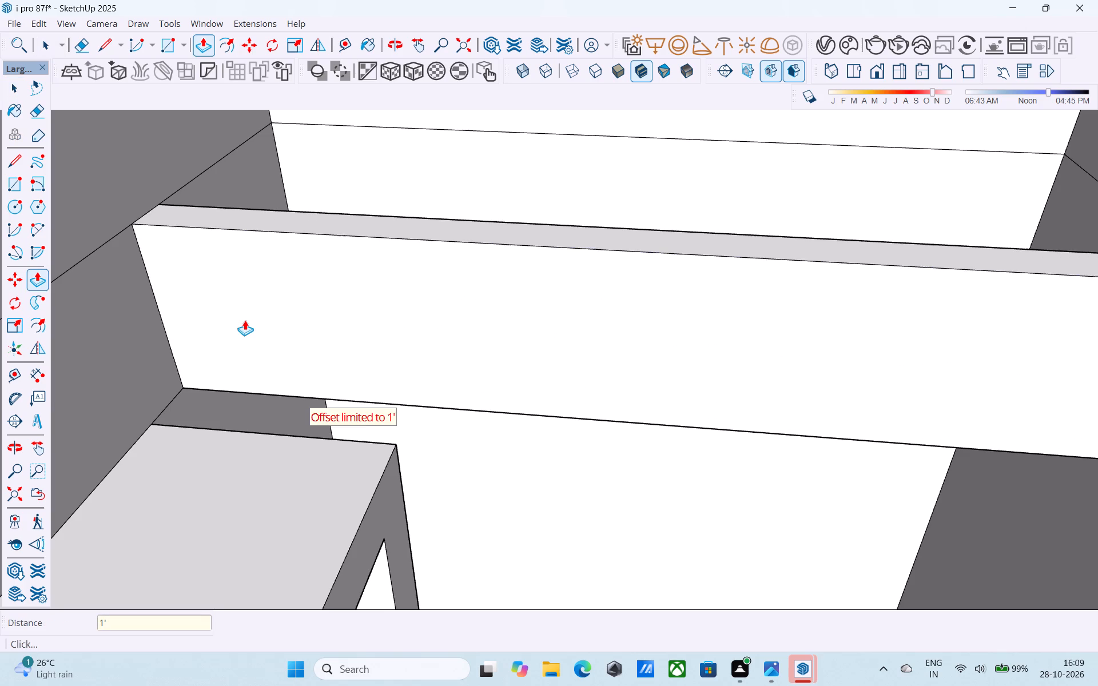
scroll(245, 320, "down", 20)
scroll(245, 320, "down", 3)
key("space")
Copy the top front edge of the third recess ledge from the top 4 1/2" inward across its top face.
middle_click_drag(256, 318, 307, 282)
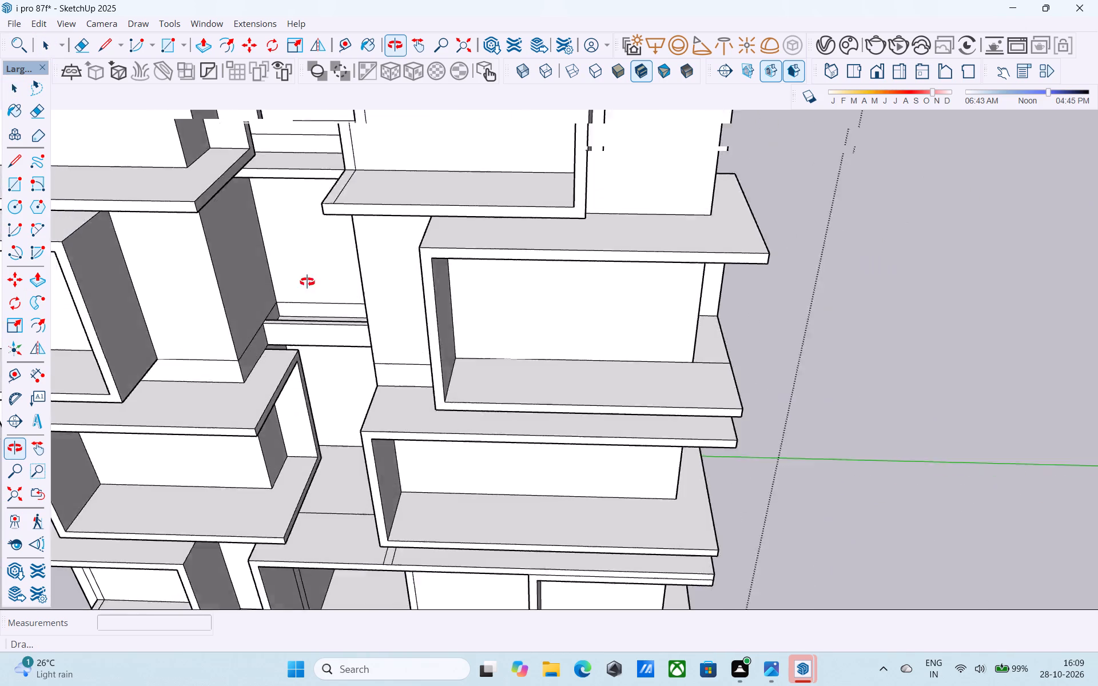
middle_click_drag(307, 282, 327, 449)
middle_click_drag(329, 284, 367, 373, "shift")
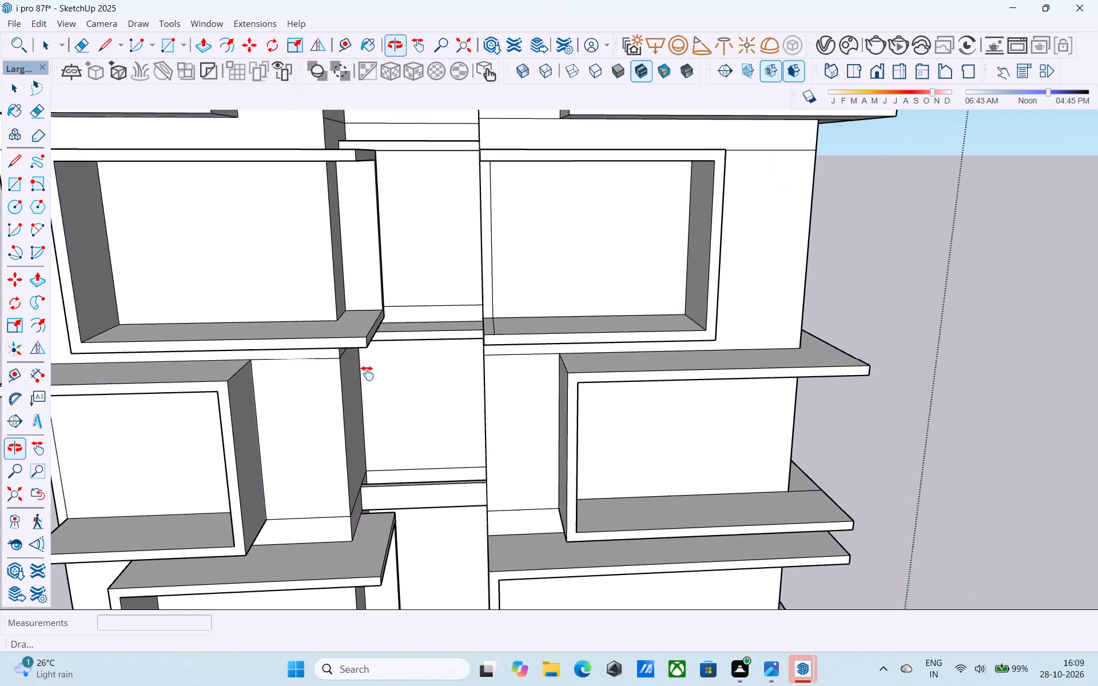
middle_click_drag(367, 373, 200, 463, "shift")
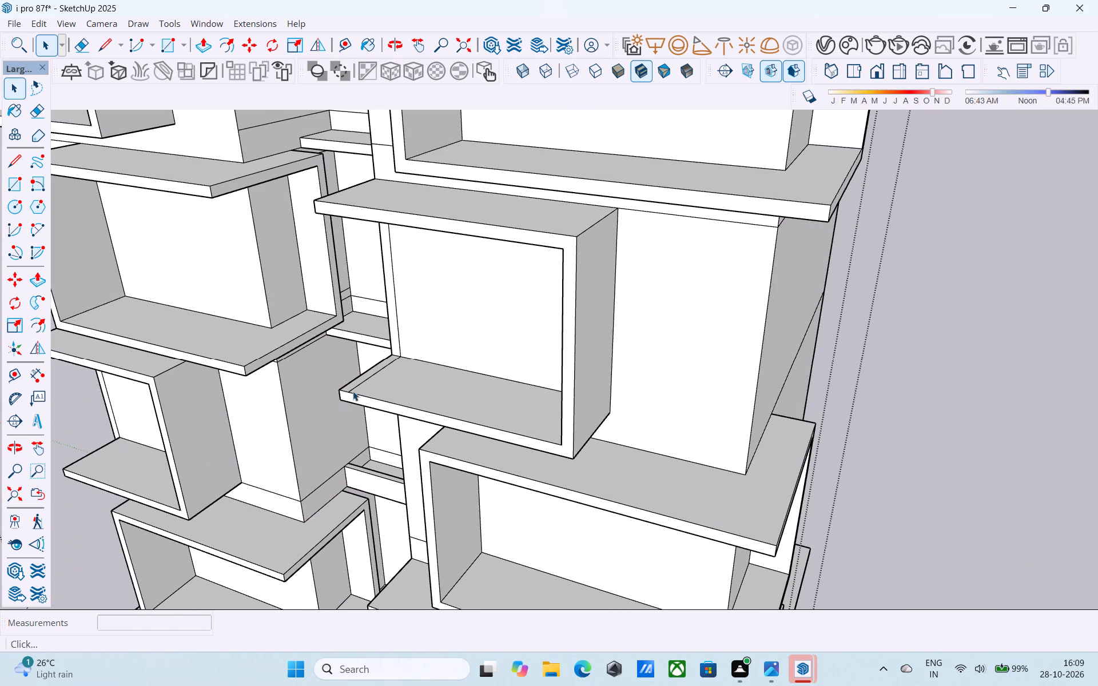
middle_click_drag(391, 366, 422, 348)
scroll(551, 261, "down", 4)
middle_click_drag(552, 285, 564, 248)
scroll(416, 289, "up", 8)
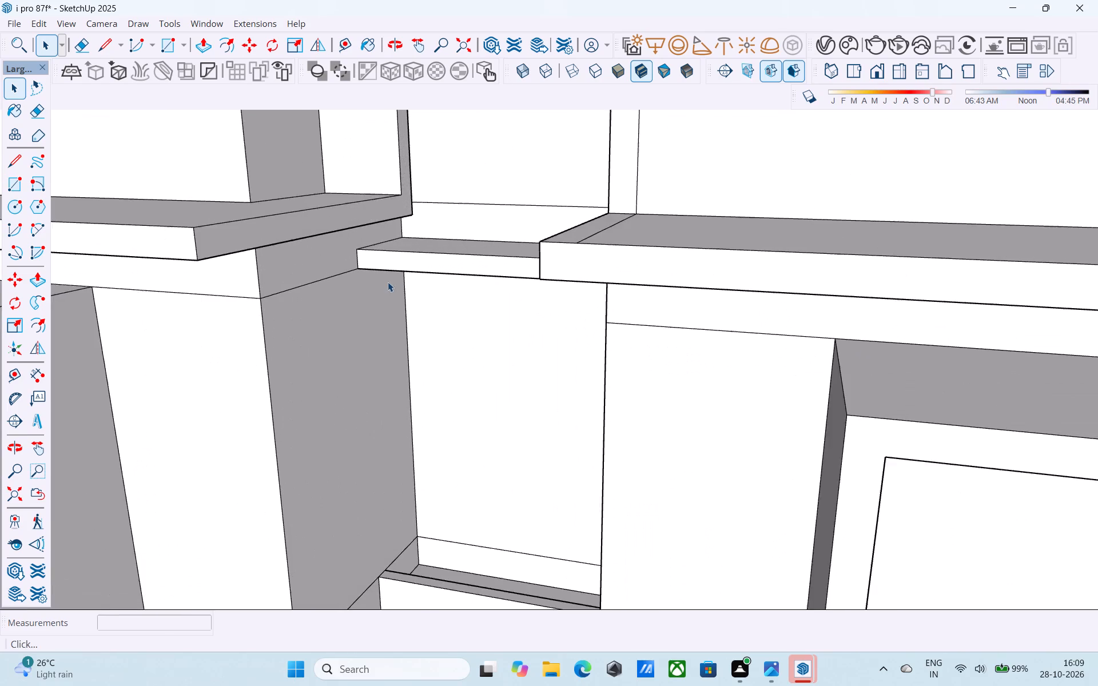
scroll(388, 282, "up", 6)
scroll(429, 249, "up", 1)
middle_click_drag(429, 249, 439, 285)
scroll(437, 264, "up", 6)
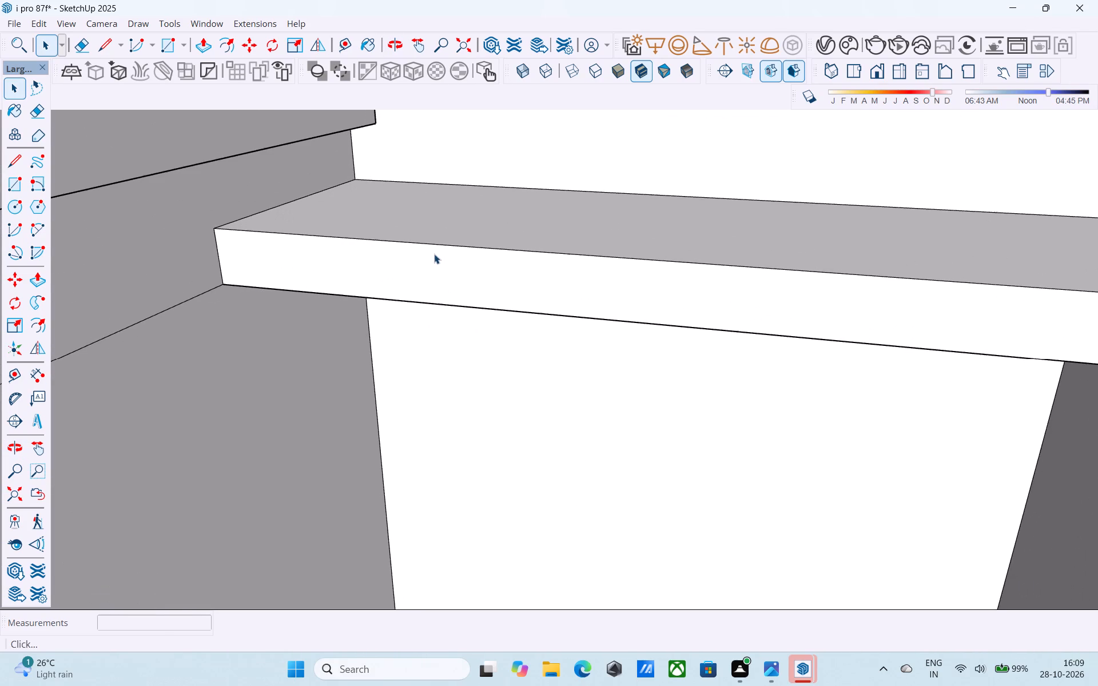
left_click(438, 242)
left_click(440, 244)
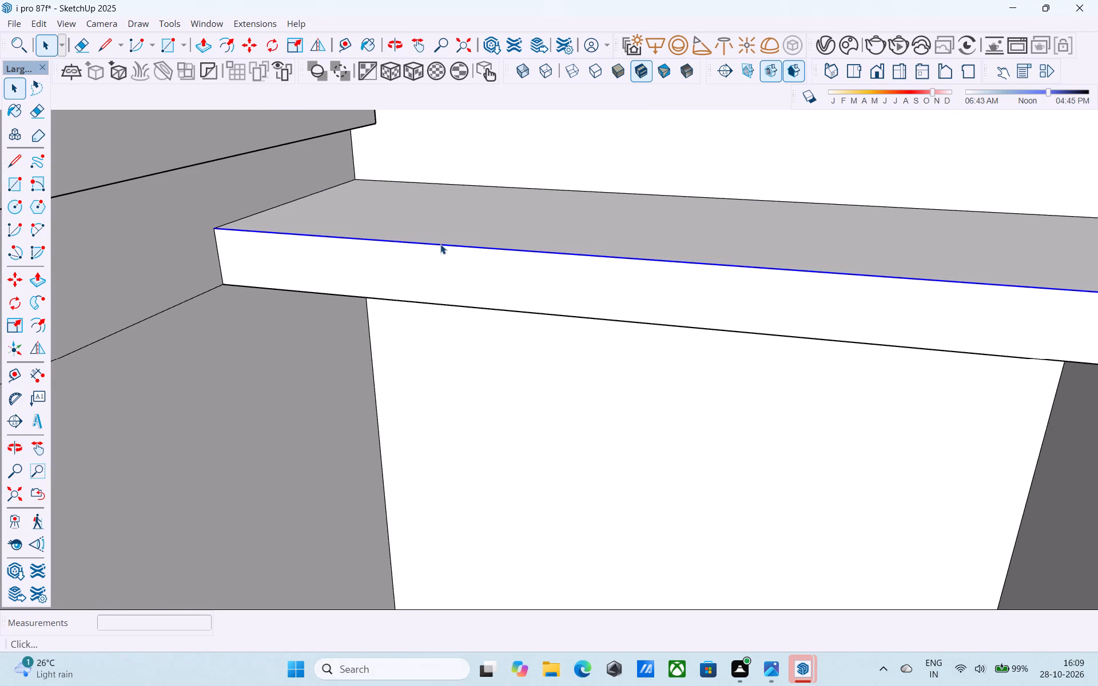
key("m")
middle_click_drag(445, 242, 449, 289)
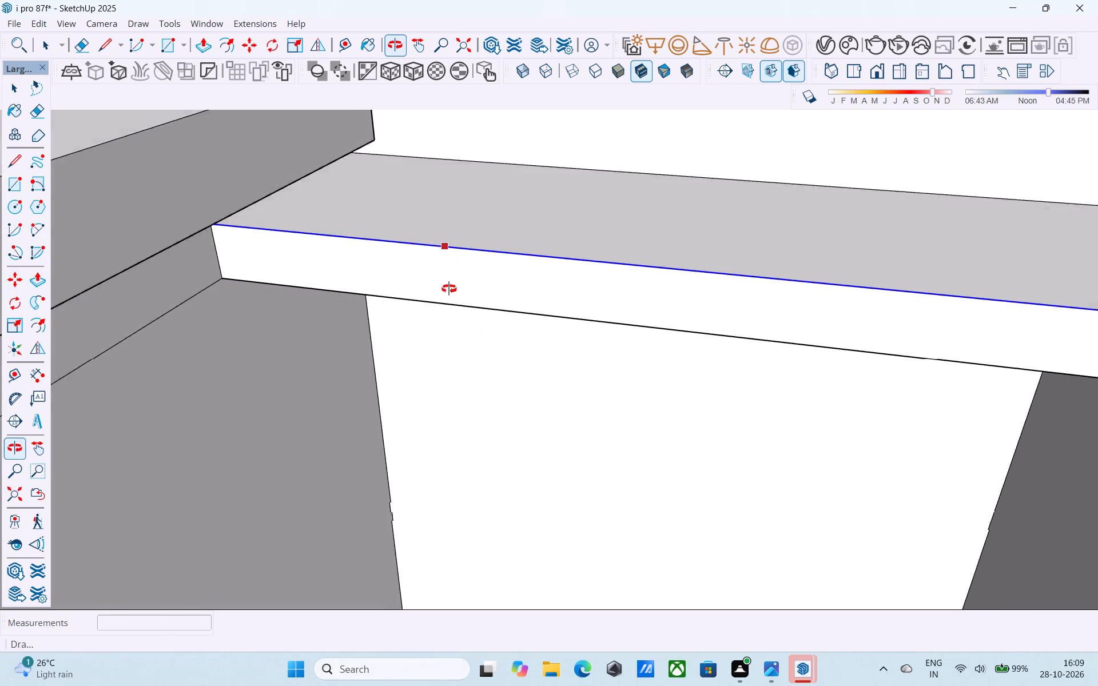
middle_click_drag(449, 289, 452, 321)
left_click(542, 261)
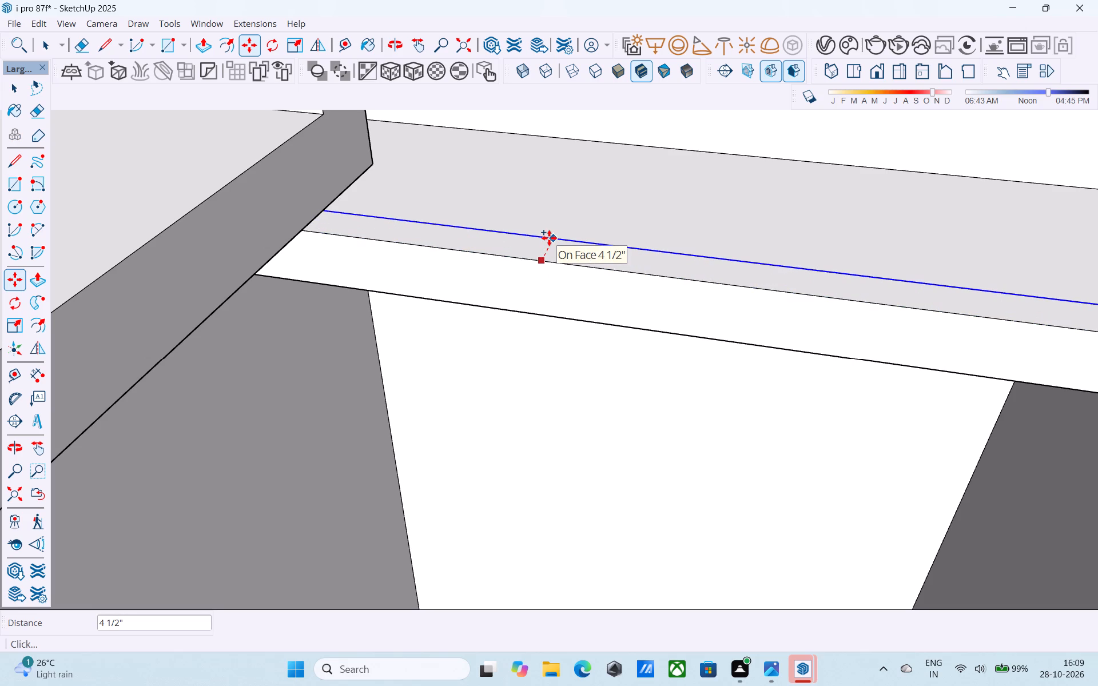
left_click(549, 238)
Push/Pull the front strip of the third recess ledge upward by 1'.
key("space")
left_click(548, 244)
key("p")
left_click(548, 244)
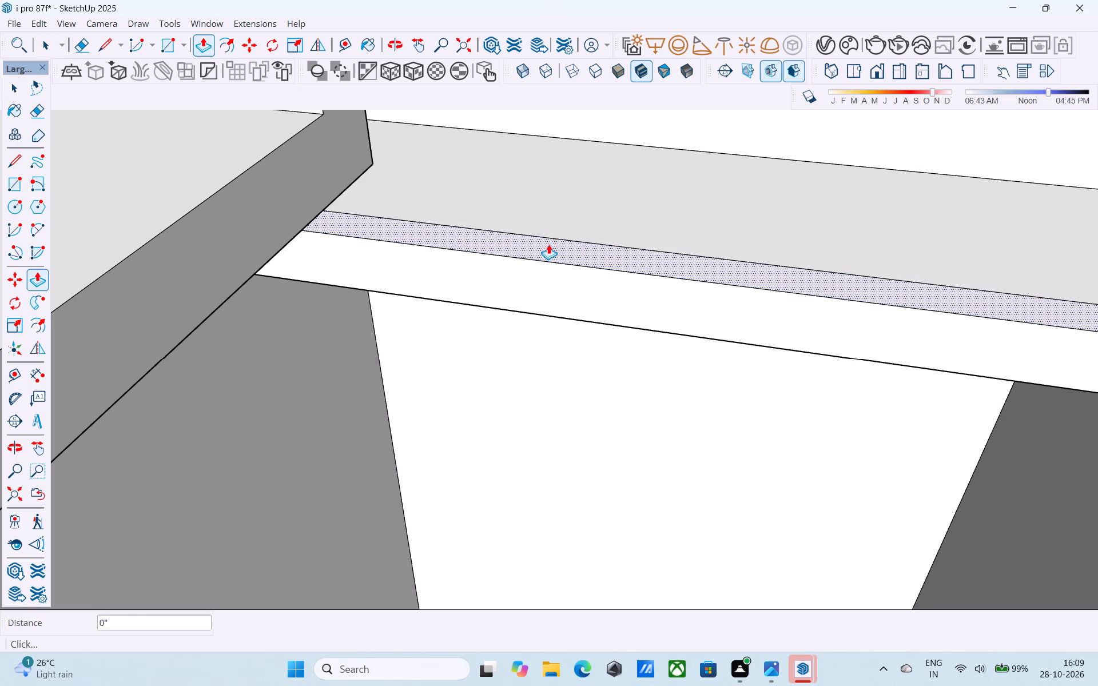
type("1'")
key("Return")
key("space")
scroll(548, 219, "down", 2)
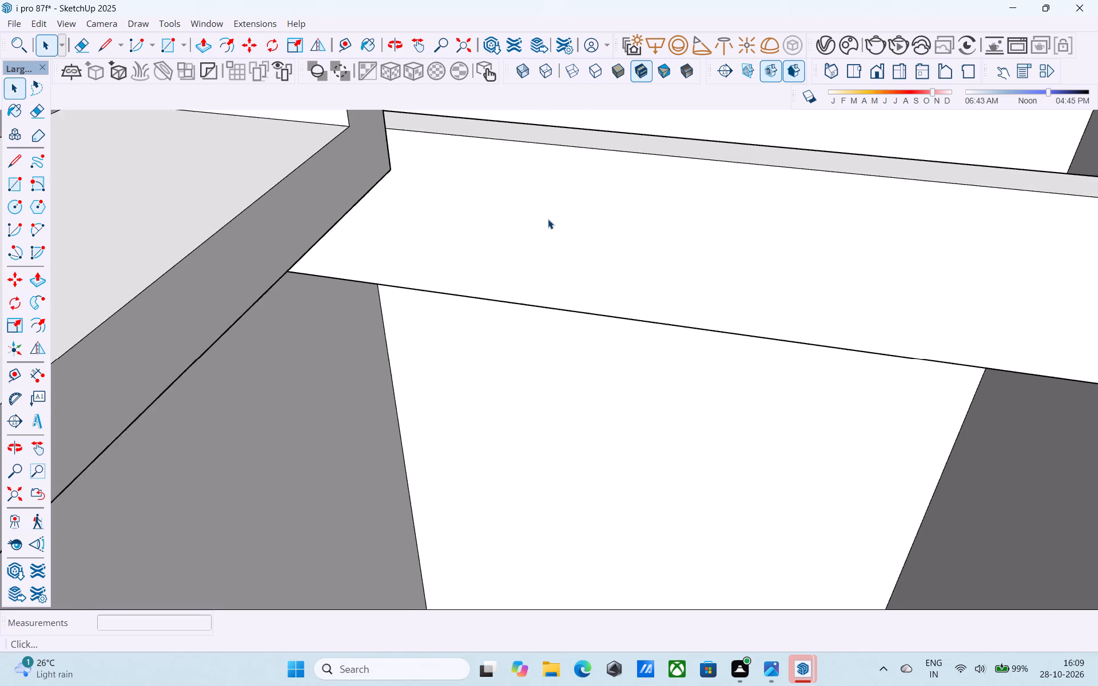
Copy the top front edge of the second central recess ledge from the top 4 1/2" inward across its top face.
scroll(548, 219, "down", 13)
middle_click_drag(549, 221, 388, 315)
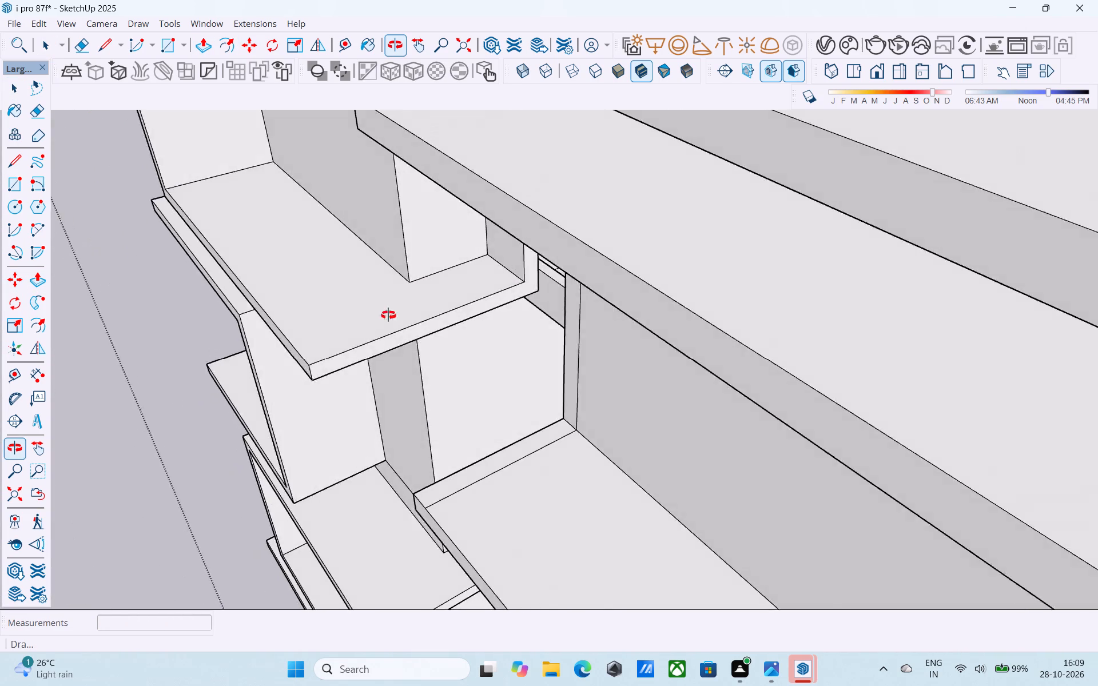
middle_click_drag(388, 315, 584, 277)
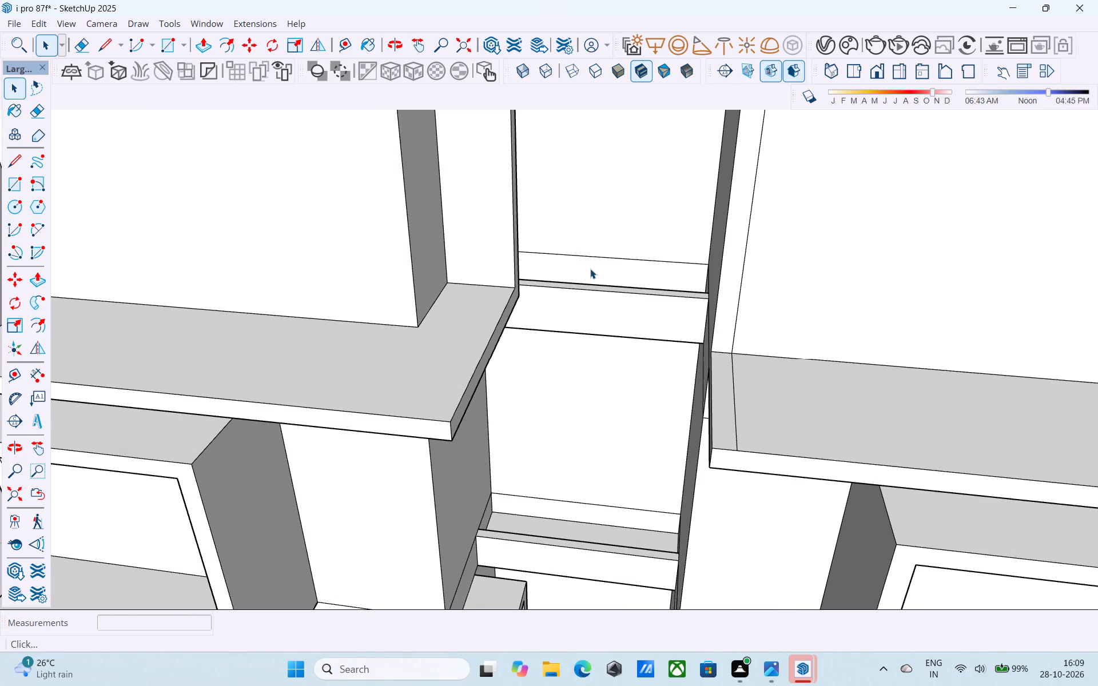
scroll(590, 269, "down", 6)
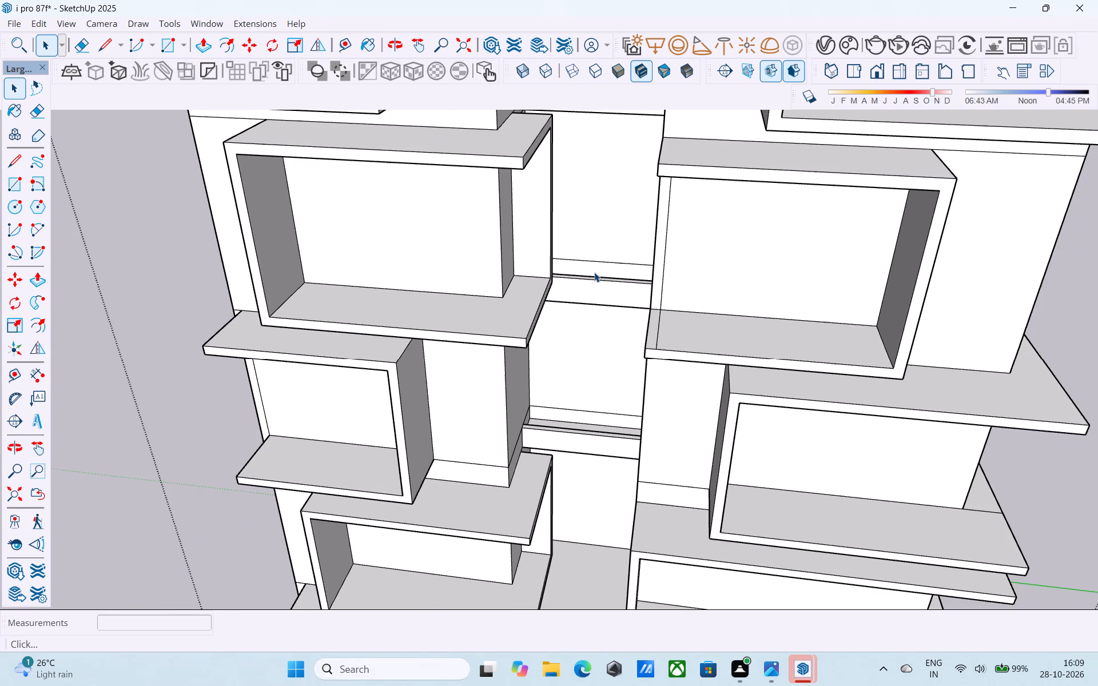
scroll(593, 270, "down", 5)
middle_click_drag(593, 270, 558, 482)
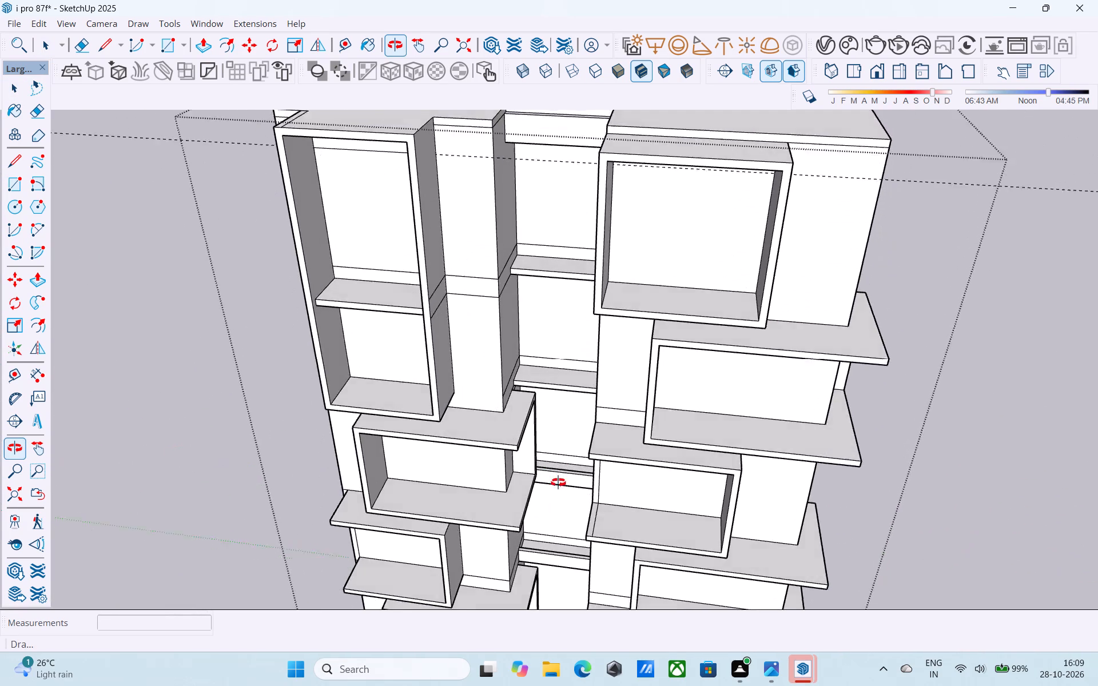
middle_click_drag(558, 482, 556, 504)
scroll(551, 394, "up", 20)
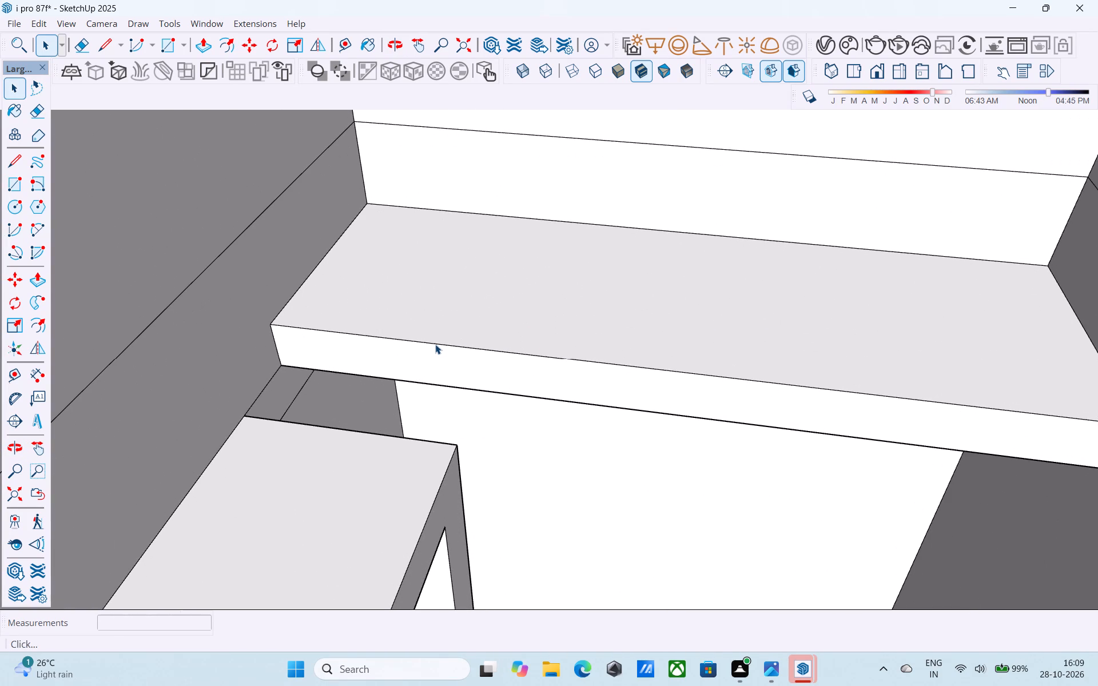
left_click(435, 344)
key("m")
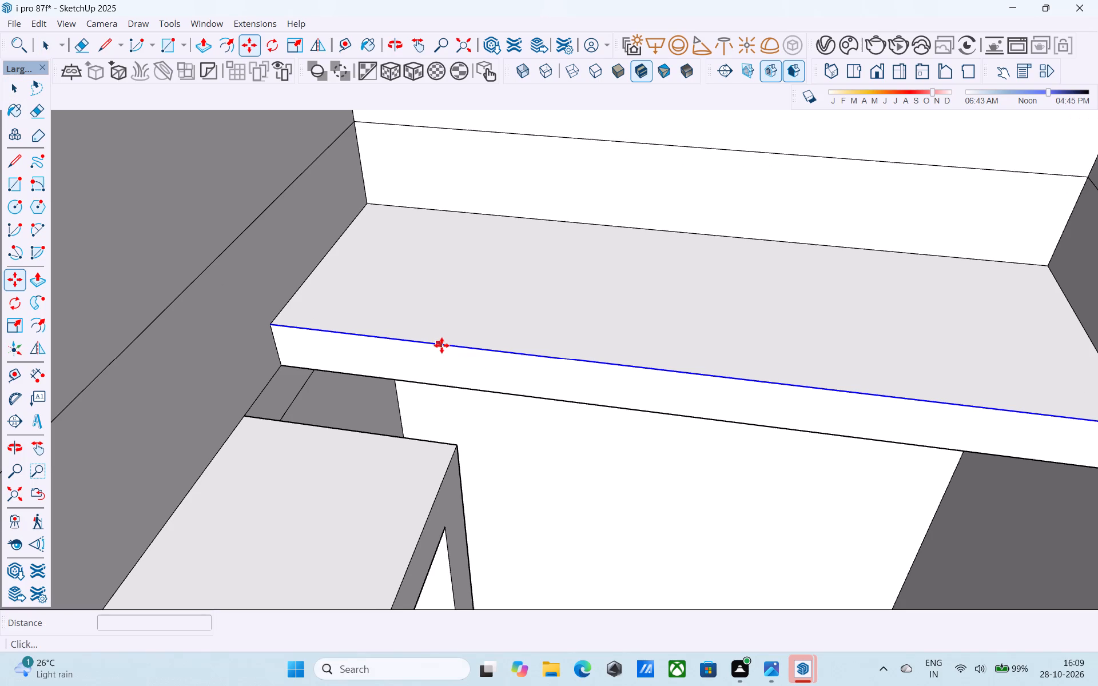
left_click(627, 369)
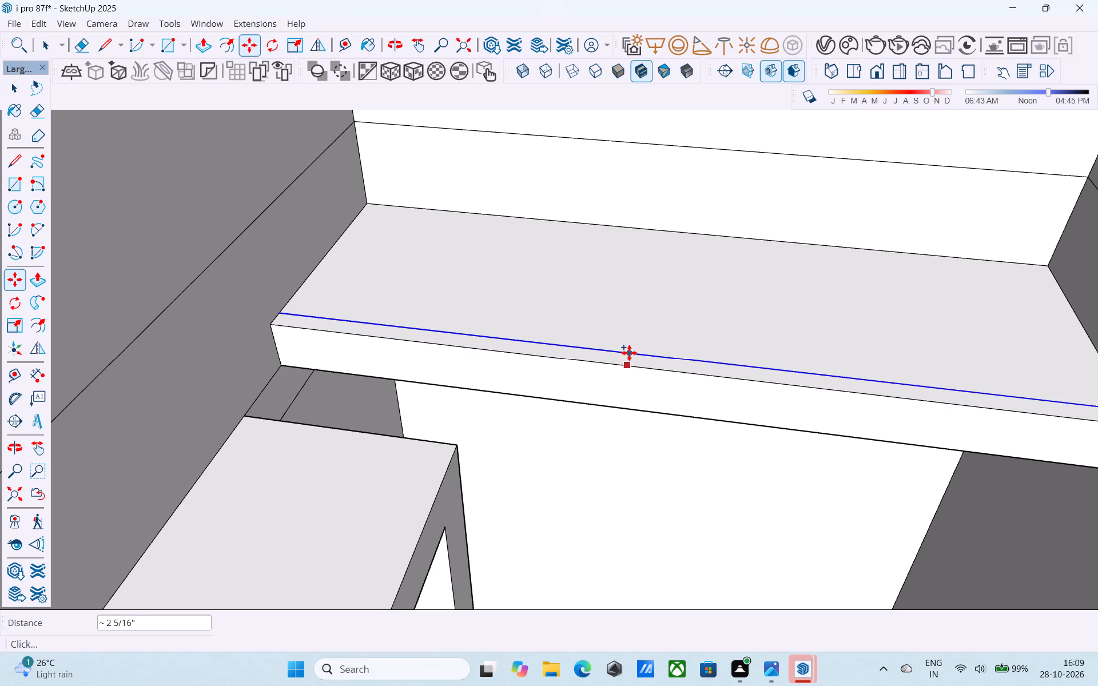
scroll(632, 349, "up", 3)
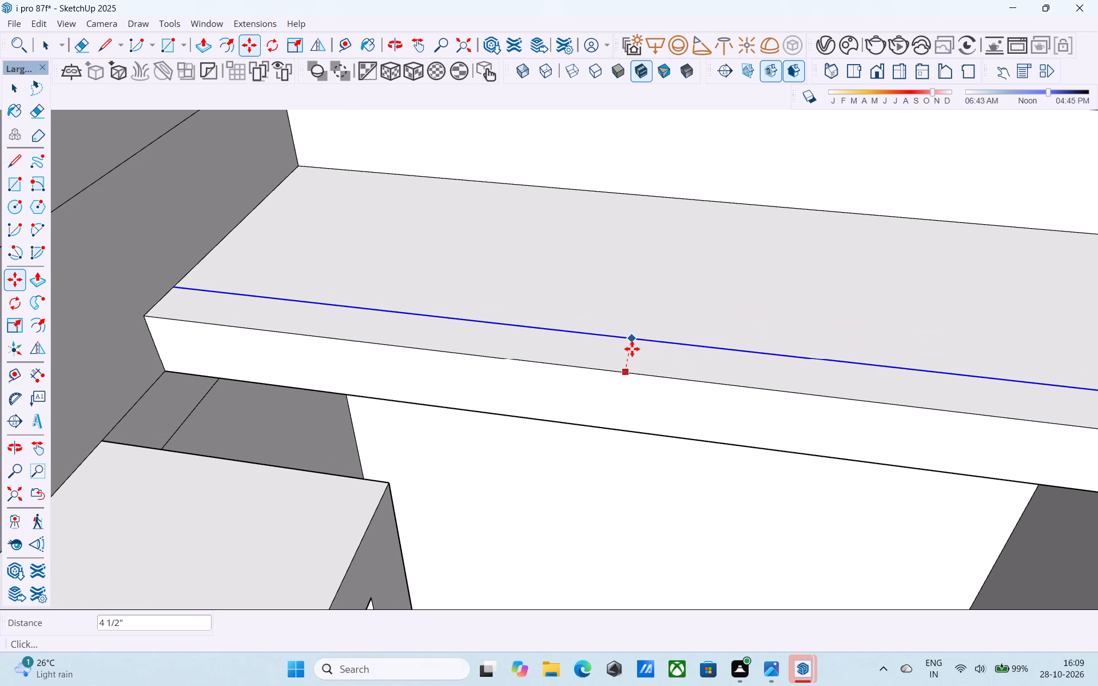
left_click(632, 349)
key("space")
Push/Pull the front strip of the second recess ledge from the top upward by 1'.
left_click(632, 349)
scroll(632, 349, "down", 5)
left_click(627, 357)
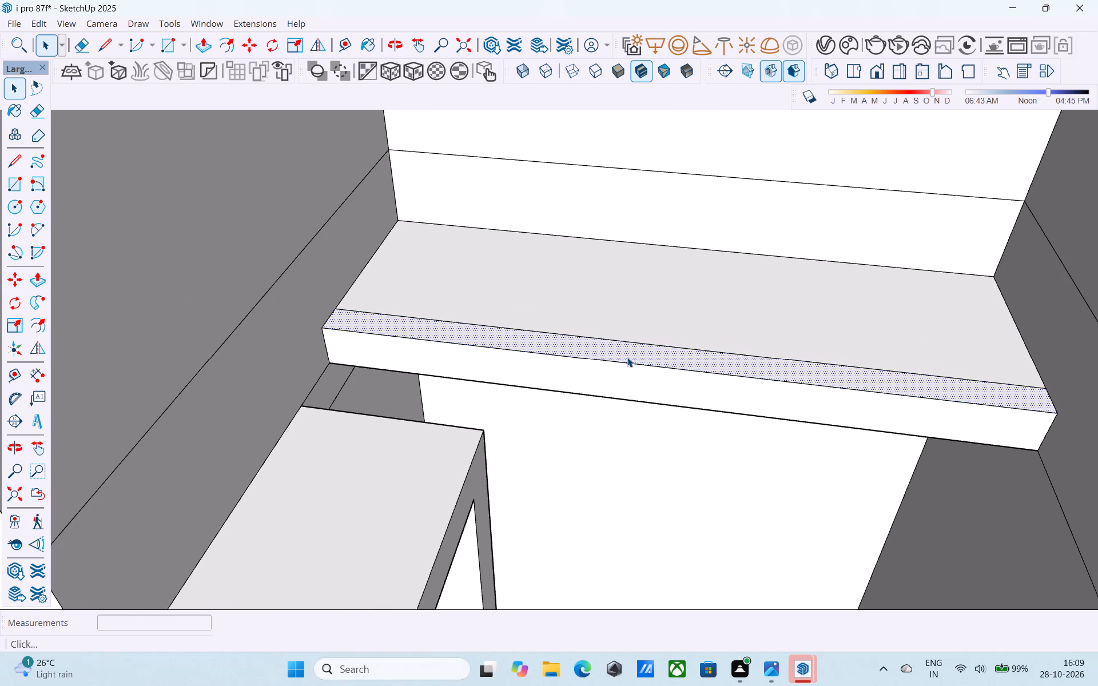
key("p")
left_click(627, 357)
key("1")
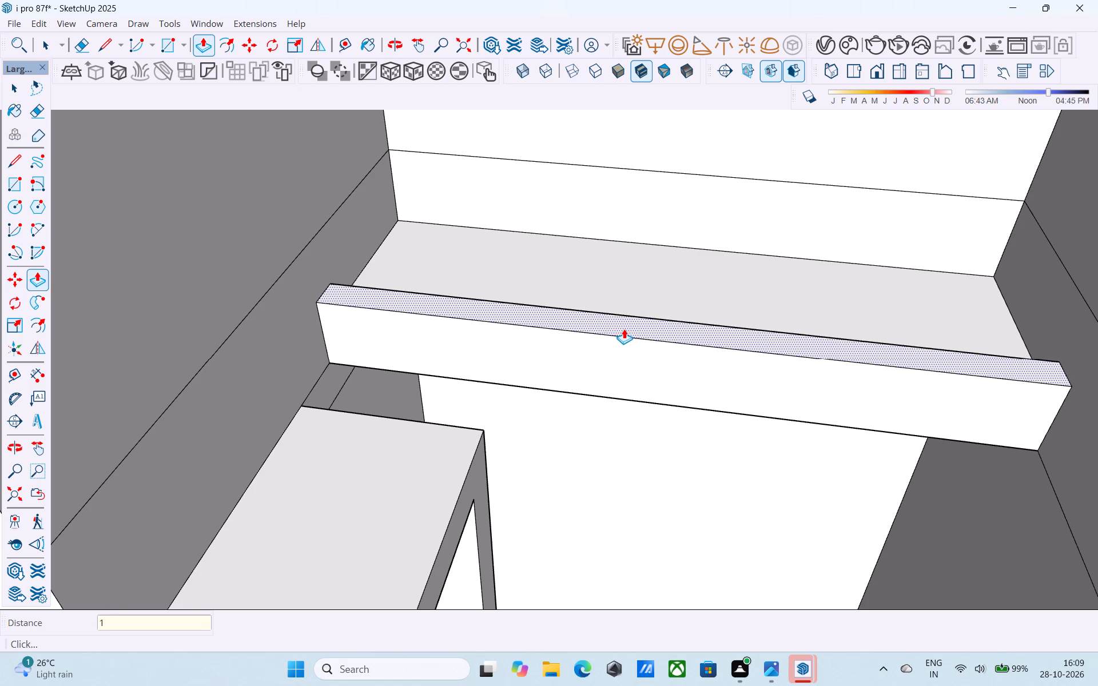
key("apostrophe")
key("Return")
key("space")
Push/Pull the narrow roof-edge face at the back of the central recess forward, flush with the front of the band below it.
scroll(623, 324, "down", 11)
middle_click_drag(622, 322, 600, 400, "shift")
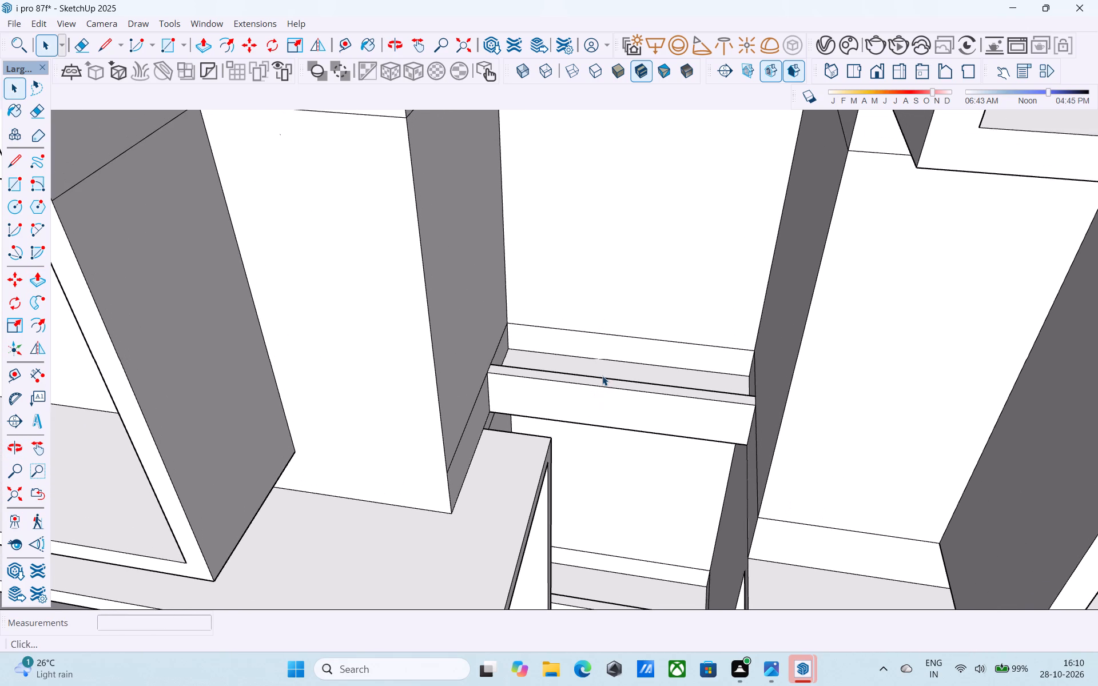
scroll(603, 375, "down", 9)
middle_click_drag(614, 348, 594, 518, "shift")
scroll(590, 493, "up", 4)
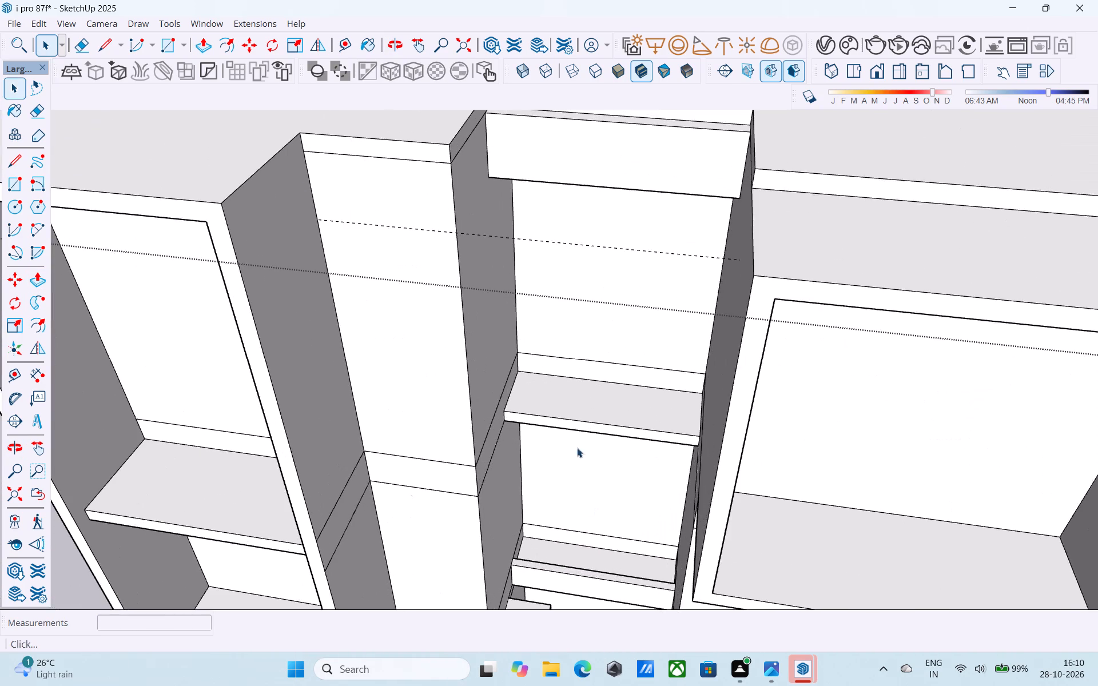
scroll(570, 436, "up", 5)
scroll(567, 419, "down", 2)
middle_click_drag(567, 428, 560, 512, "shift")
scroll(555, 519, "down", 6)
middle_click_drag(547, 524, 550, 555)
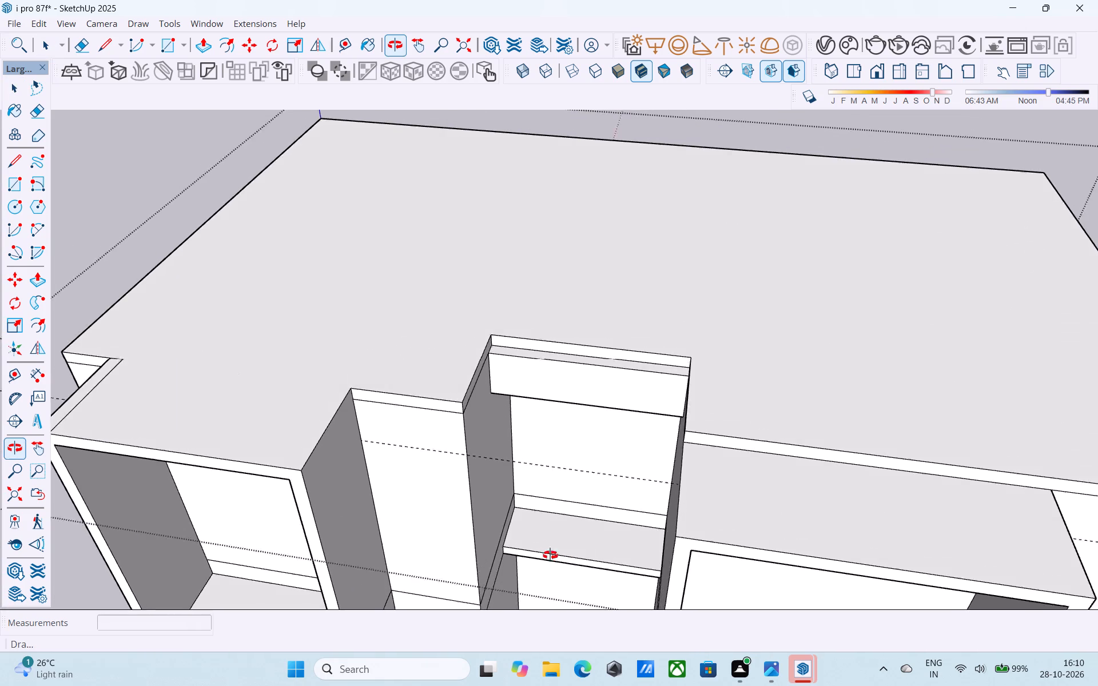
middle_click_drag(550, 555, 556, 502)
scroll(543, 321, "up", 7)
middle_click_drag(511, 330, 478, 407, "shift")
scroll(567, 321, "up", 3)
left_click(559, 337)
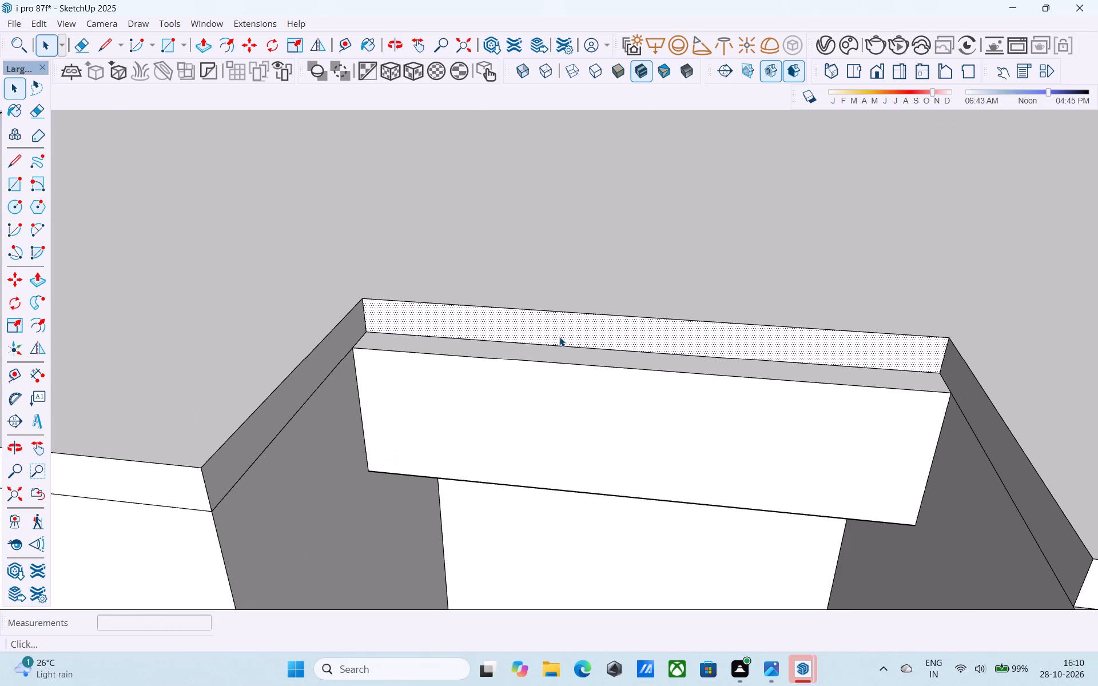
key("p")
left_click(559, 337)
left_click(552, 369)
middle_click_drag(548, 365, 525, 230)
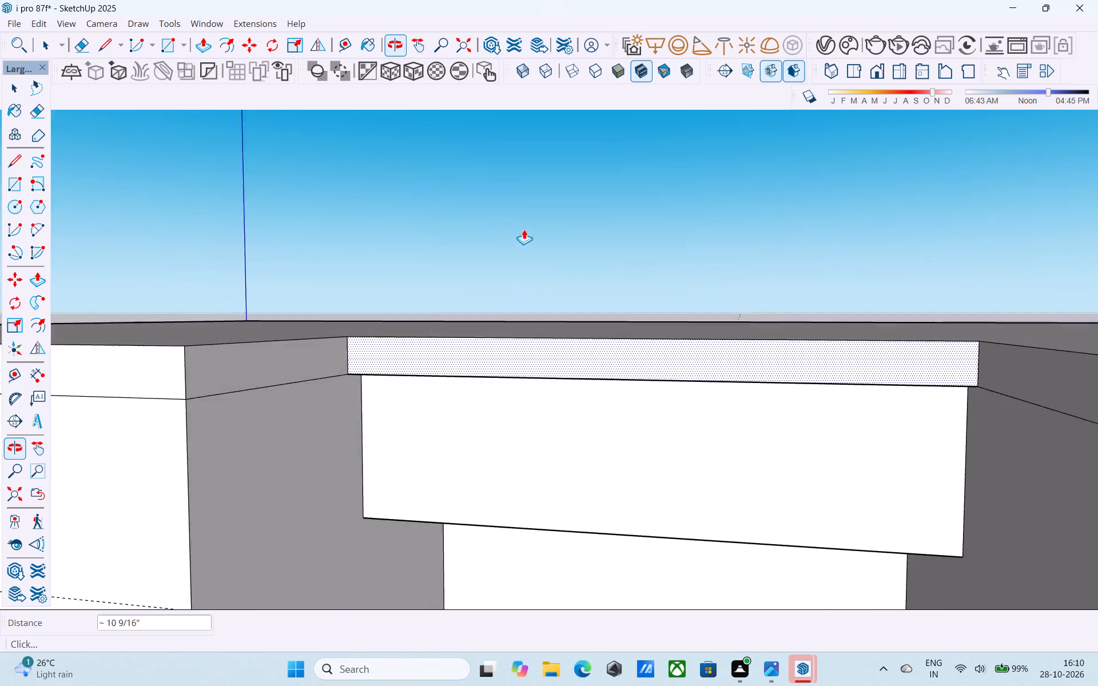
scroll(524, 229, "down", 4)
scroll(546, 298, "up", 2)
middle_click_drag(546, 293, 535, 234)
scroll(539, 238, "up", 1)
left_click(562, 318)
left_click(598, 387)
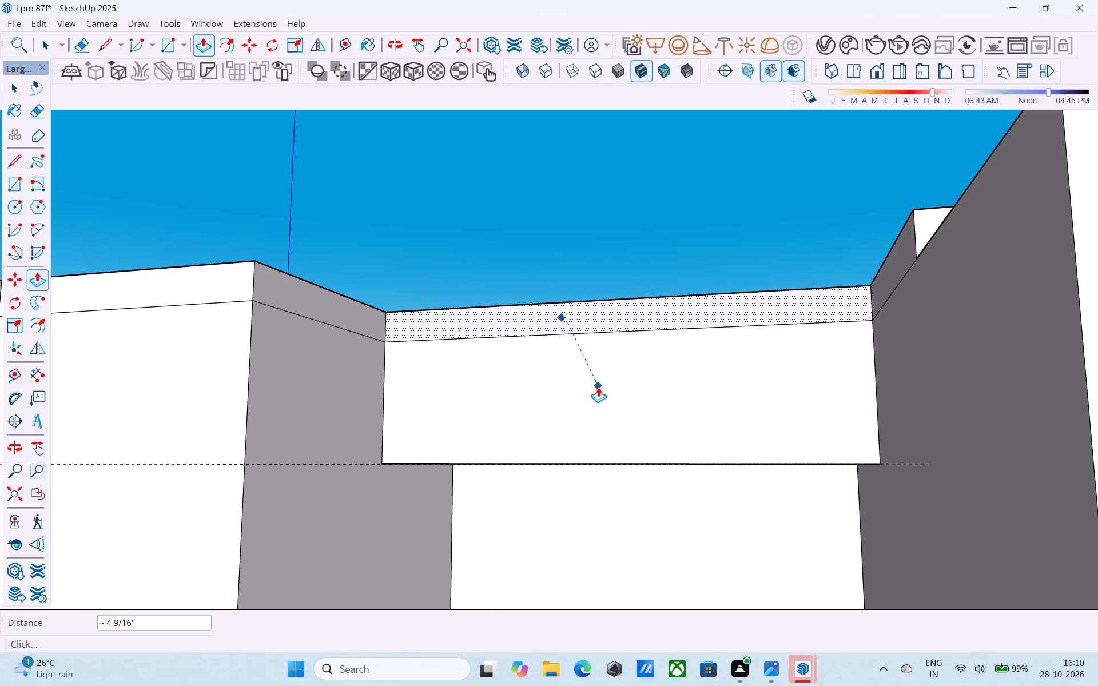
key("space")
Copy the top front edge of the uppermost central recess ledge, beneath the roof band, 4 1/2" inward across its top face.
scroll(590, 357, "down", 17)
middle_click_drag(569, 413, 572, 478)
scroll(573, 478, "up", 9)
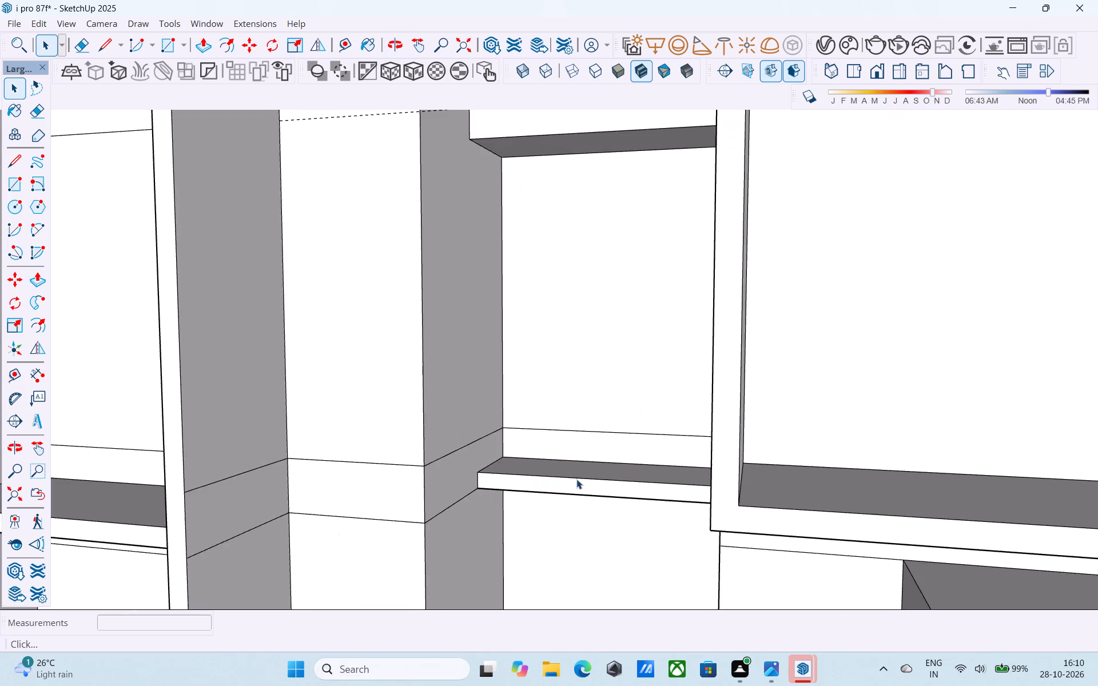
middle_click_drag(576, 480, 590, 525)
scroll(506, 454, "down", 6)
middle_click_drag(547, 519, 500, 435, "shift")
scroll(500, 435, "up", 6)
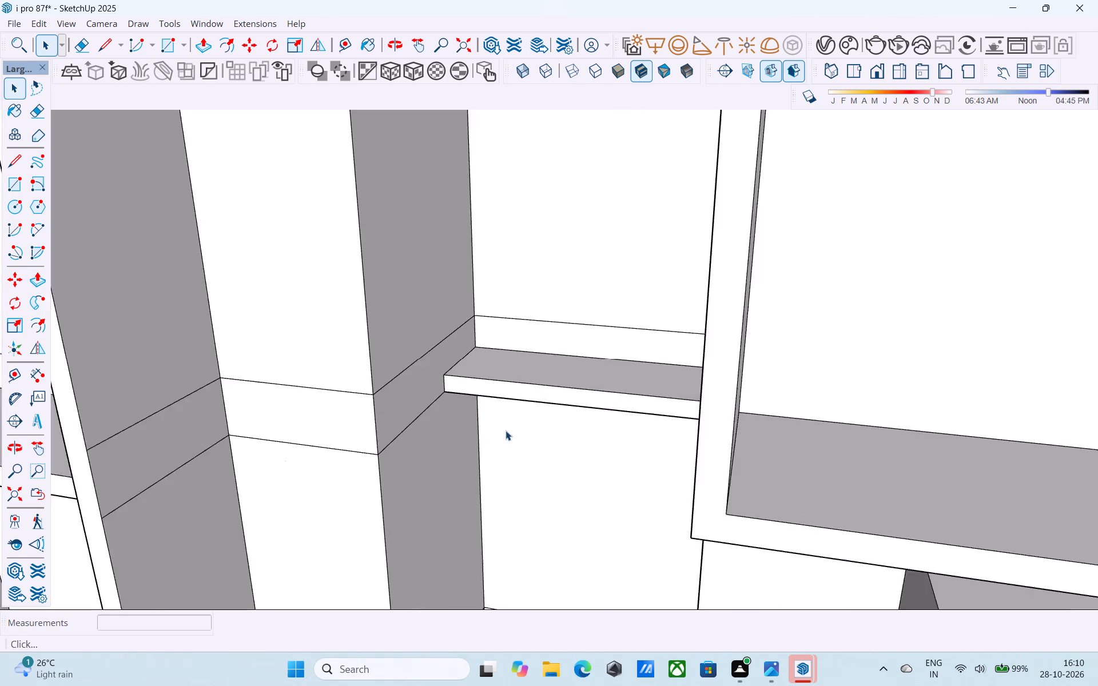
scroll(506, 430, "up", 4)
middle_click_drag(525, 366, 554, 469)
middle_click_drag(546, 430, 531, 485)
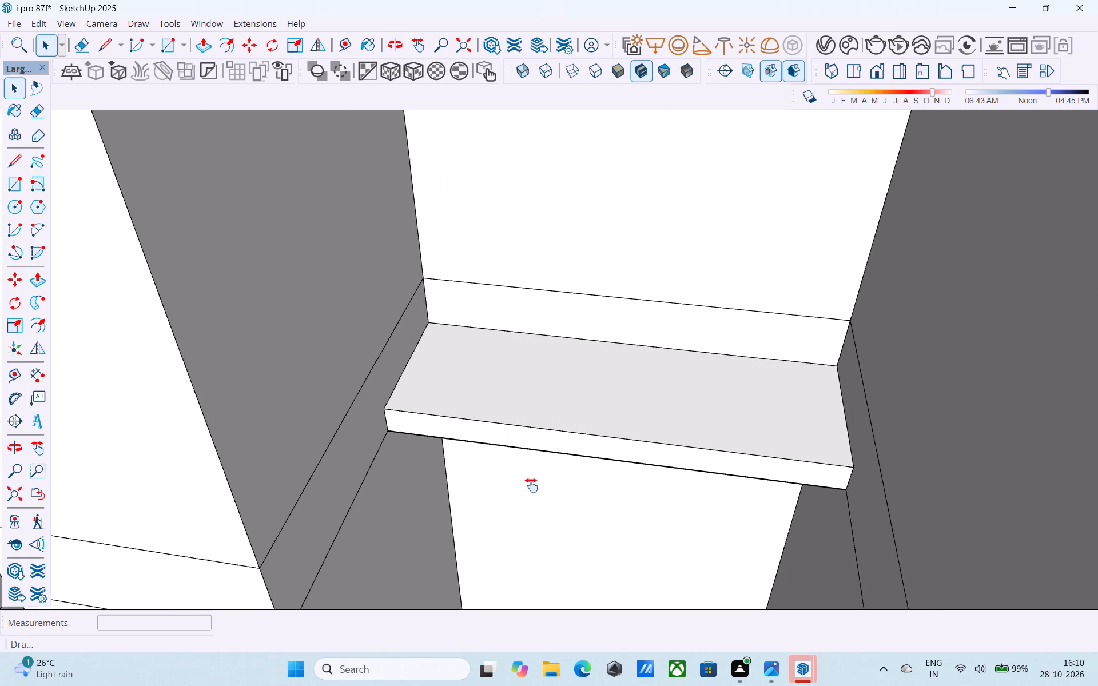
middle_click_drag(531, 485, 531, 486)
left_click(526, 437)
left_click(526, 438)
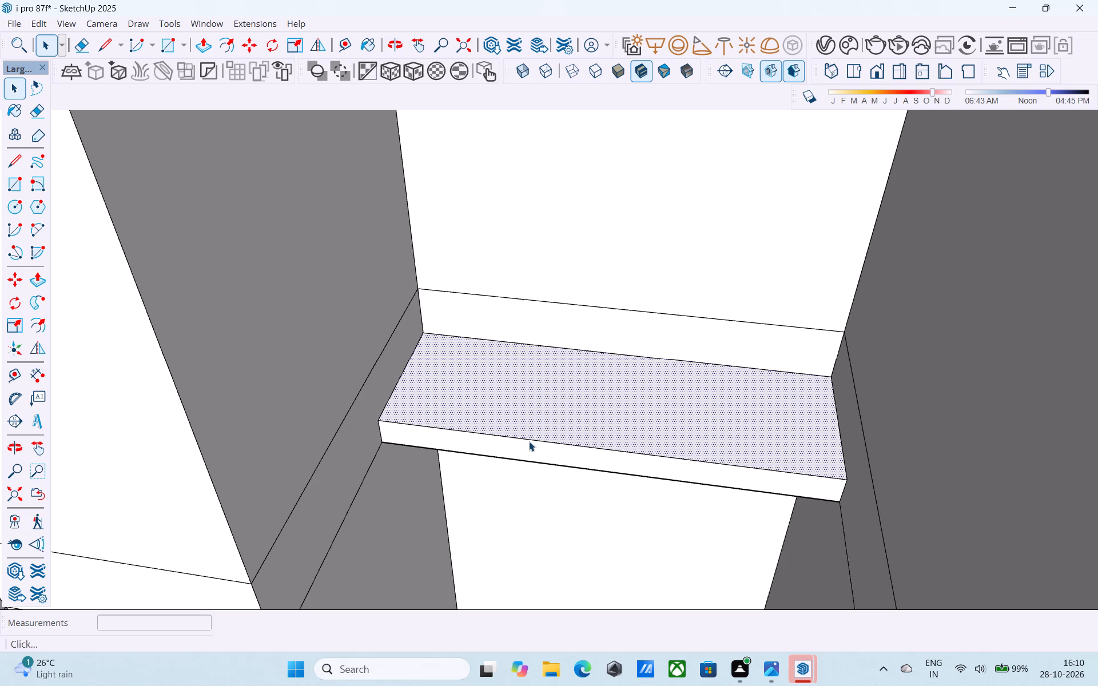
left_click(529, 441)
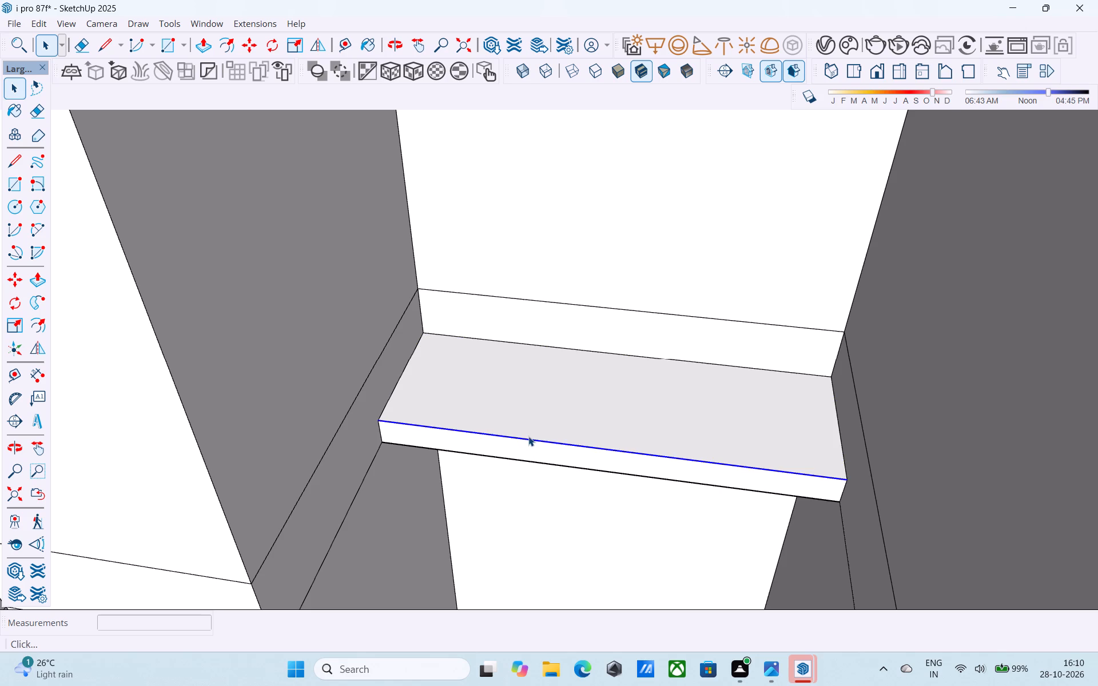
key("comma")
key("m")
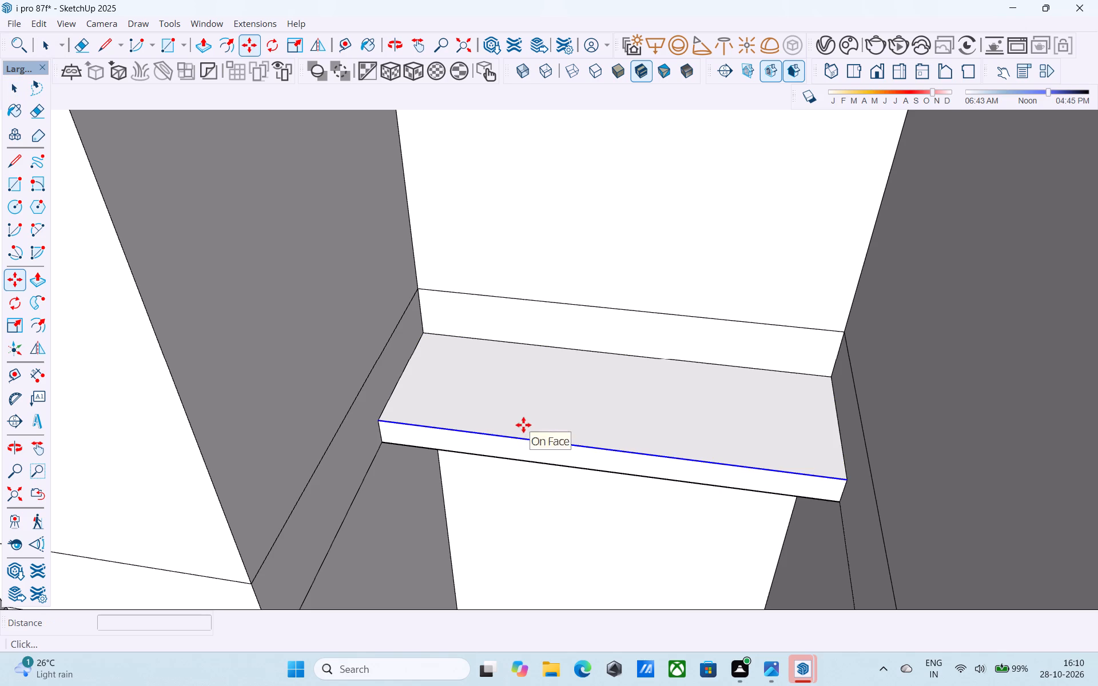
left_click(531, 438)
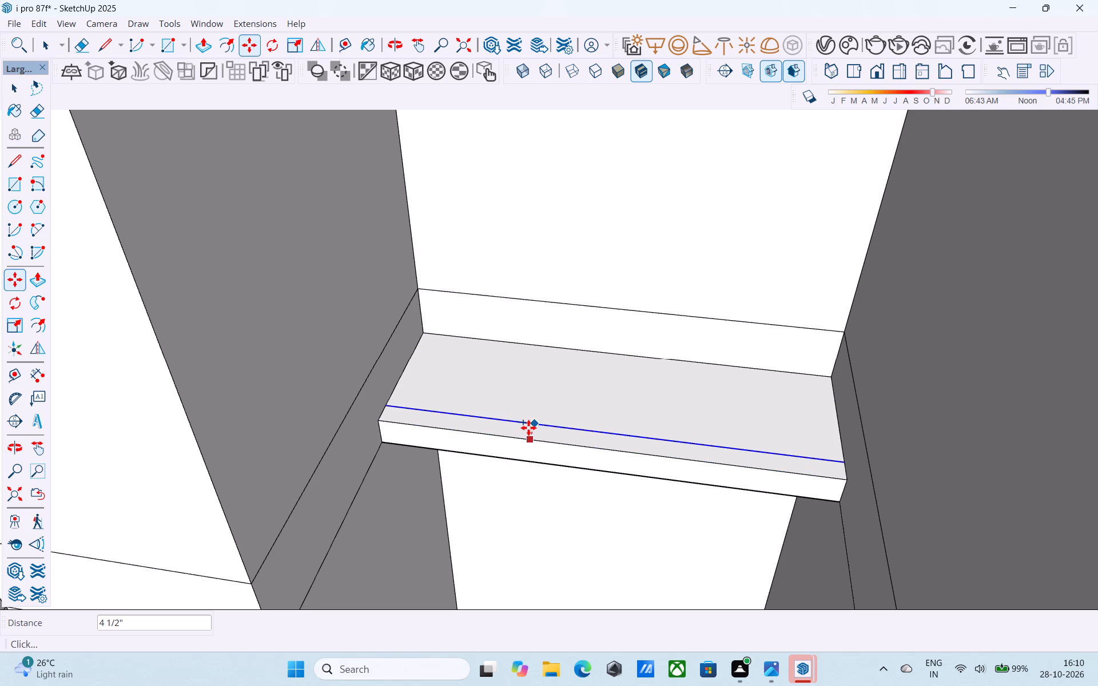
left_click(528, 428)
key("space")
Push/Pull the front strip of the uppermost recess ledge upward by 1'.
left_click(528, 428)
key("p")
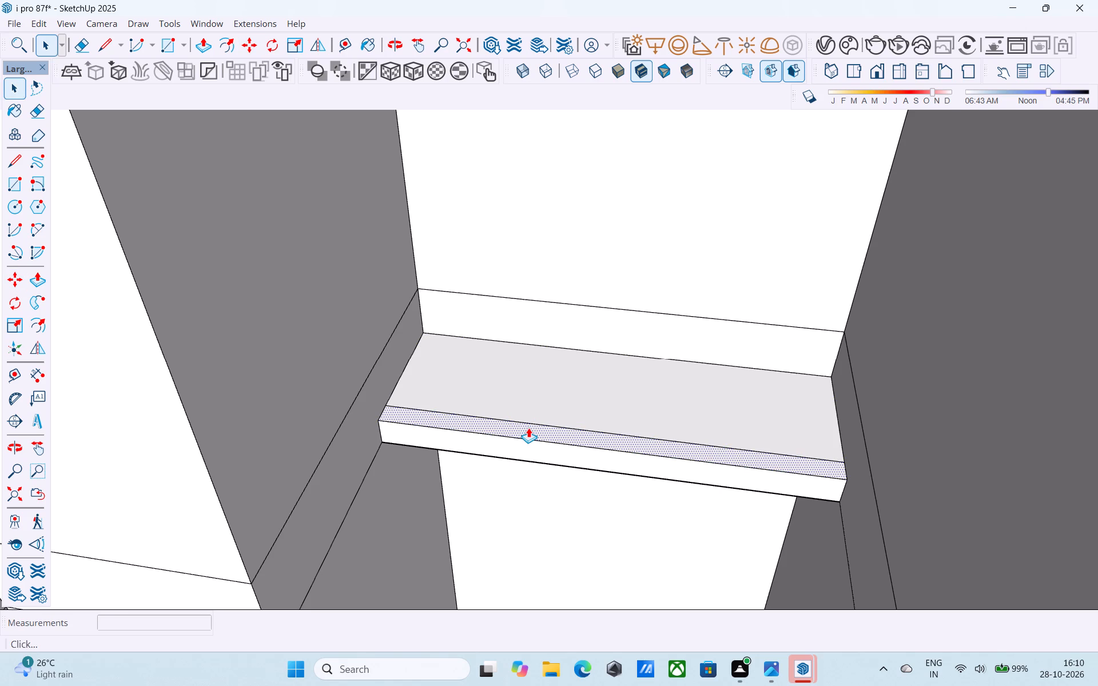
left_click(528, 428)
key("1")
key("apostrophe")
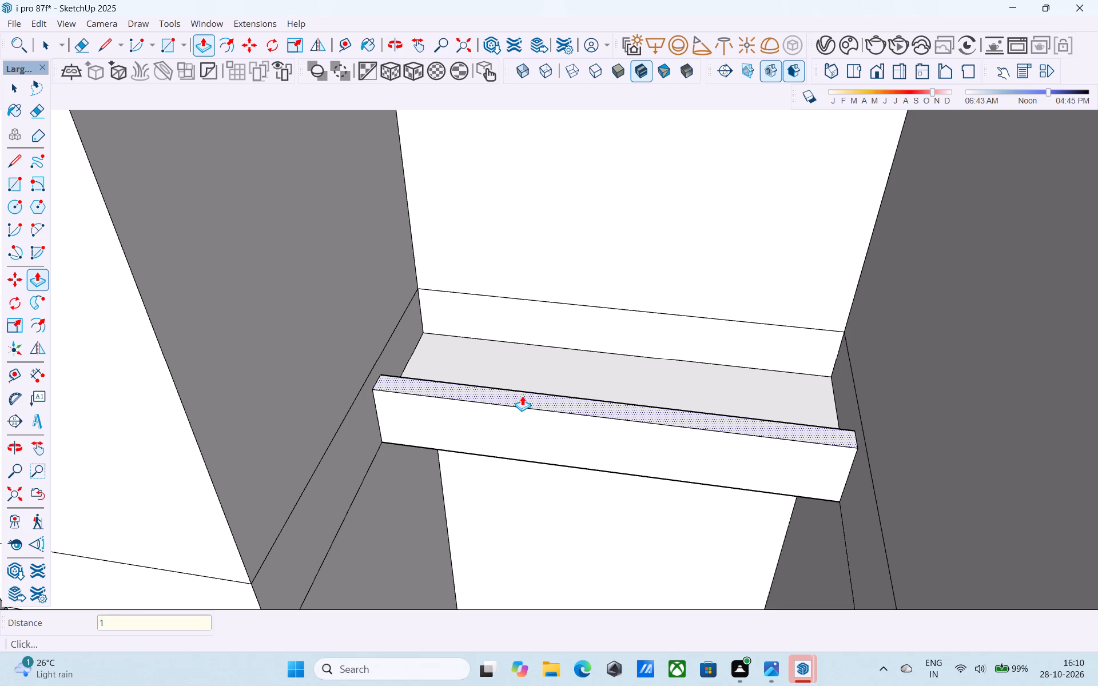
key("Return")
key("space")
Save the model with the finished recess upstands.
scroll(522, 396, "down", 12)
middle_click_drag(523, 396, 528, 421)
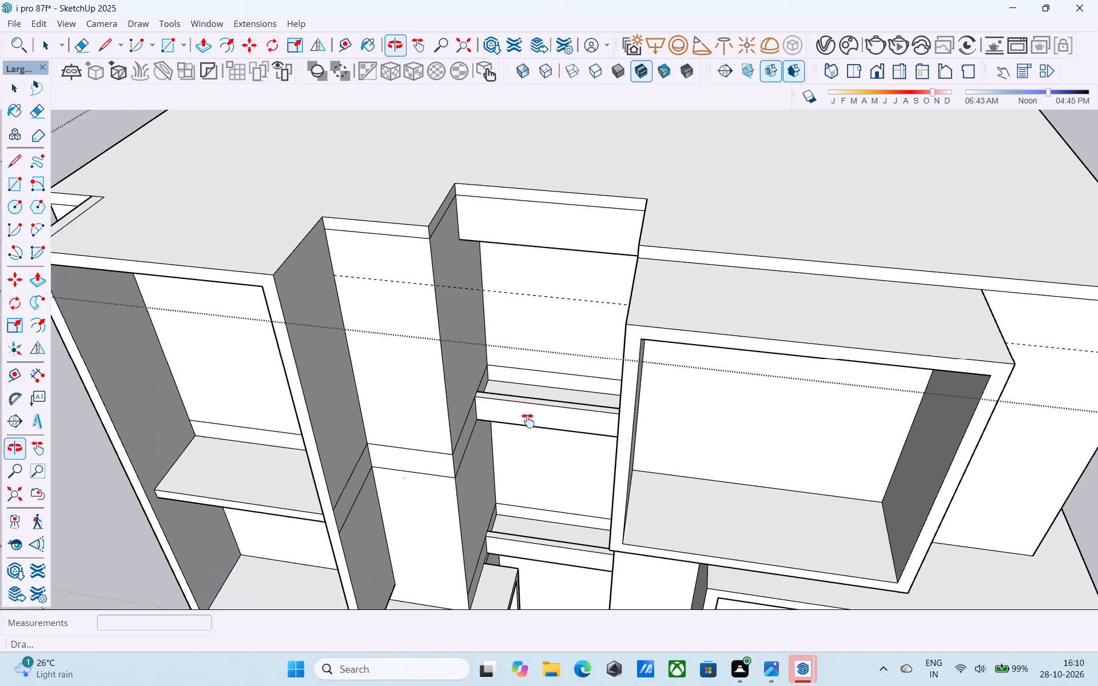
middle_click_drag(528, 421, 562, 290)
scroll(565, 278, "down", 4)
middle_click_drag(587, 396, 620, 200, "shift")
scroll(620, 212, "down", 9)
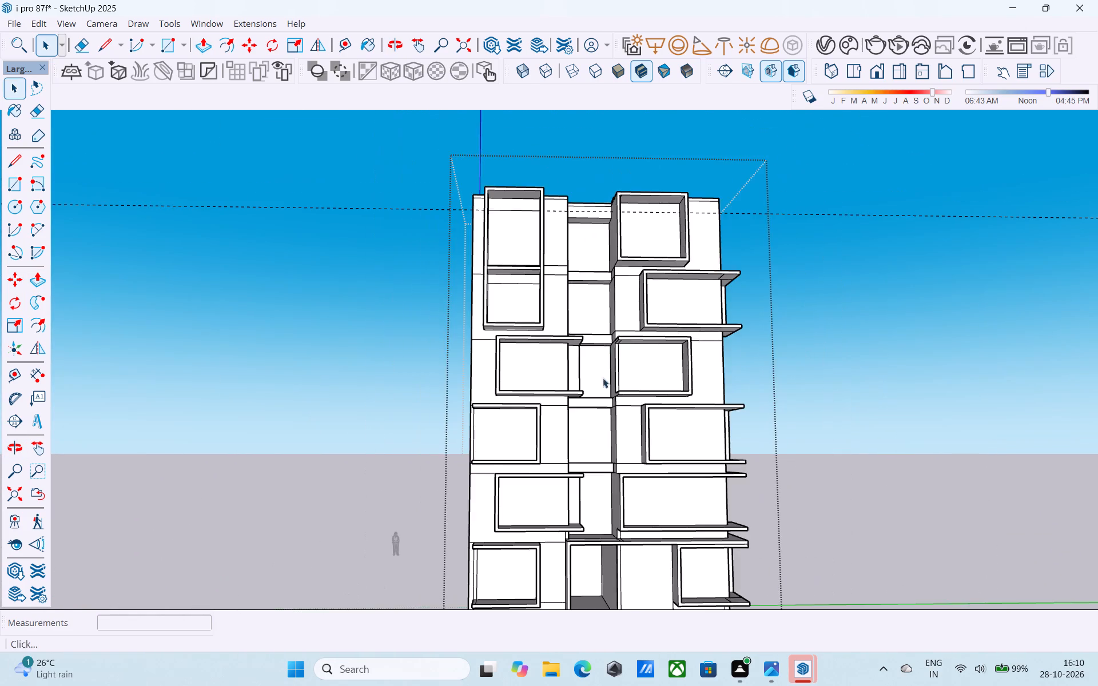
scroll(628, 341, "down", 5)
middle_click_drag(626, 354, 542, 398)
scroll(529, 391, "up", 5, "ctrl")
key("ctrl+s")
Draw a line across the front wall from the lower outer corner of the third right-hand frame from the top to the building's edge.
scroll(546, 383, "down", 6)
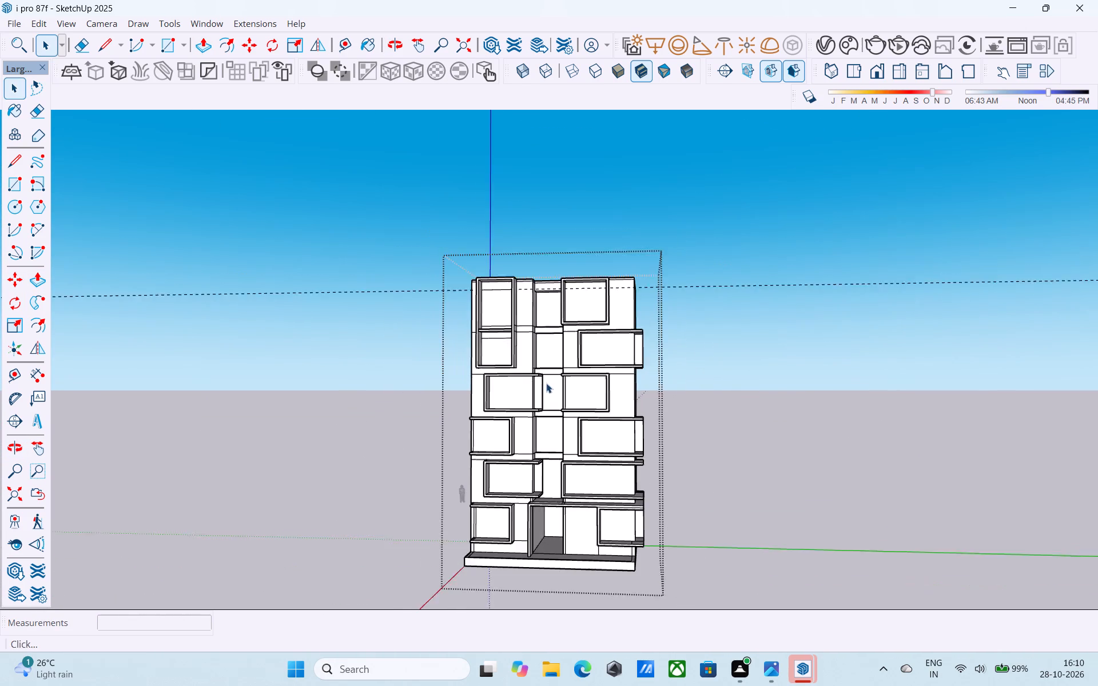
middle_click_drag(546, 383, 572, 366)
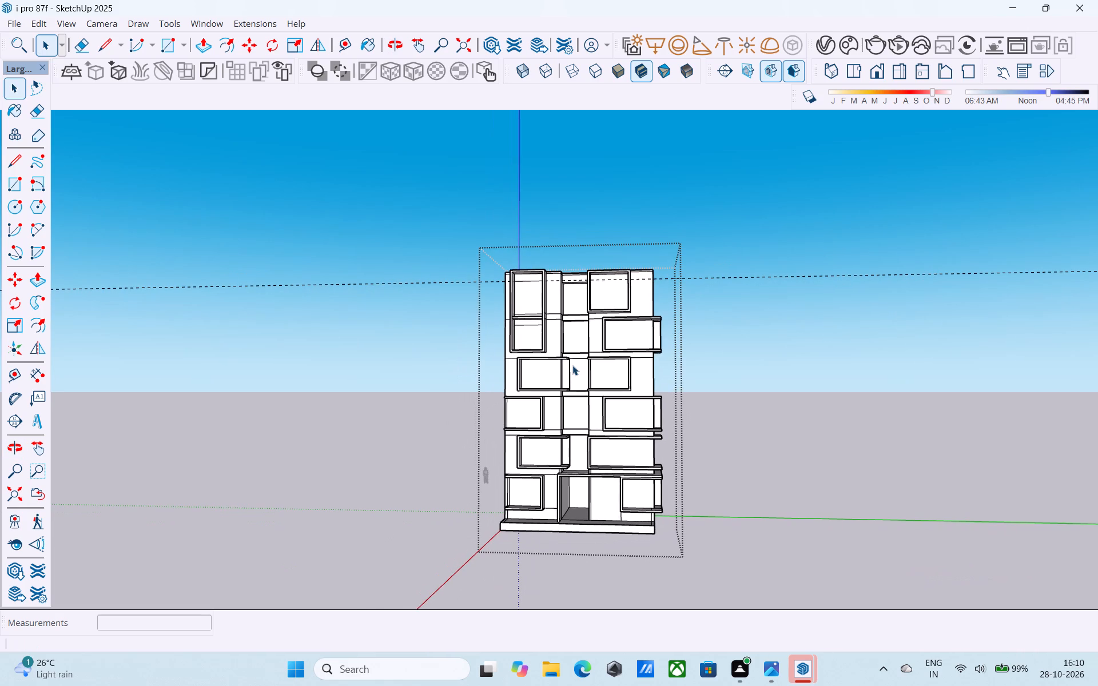
scroll(572, 362, "down", 3)
middle_click_drag(571, 362, 533, 363)
scroll(603, 376, "up", 9)
middle_click_drag(599, 385, 592, 381)
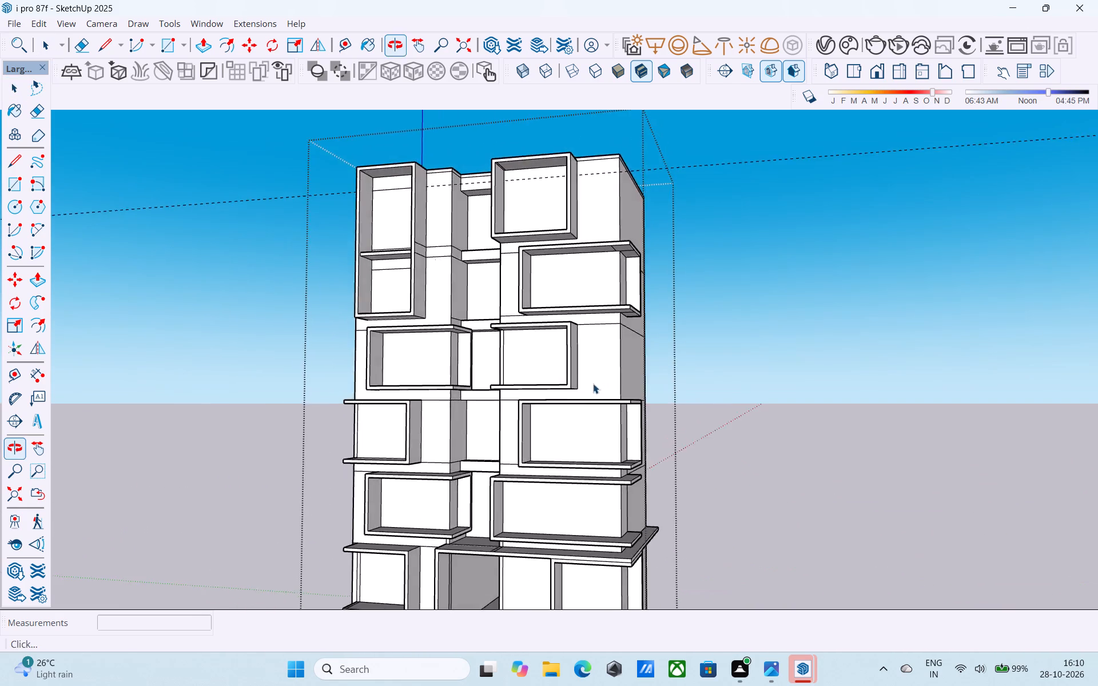
scroll(594, 391, "up", 4)
middle_click(589, 392)
key("l")
scroll(585, 388, "up", 7)
left_click(557, 382)
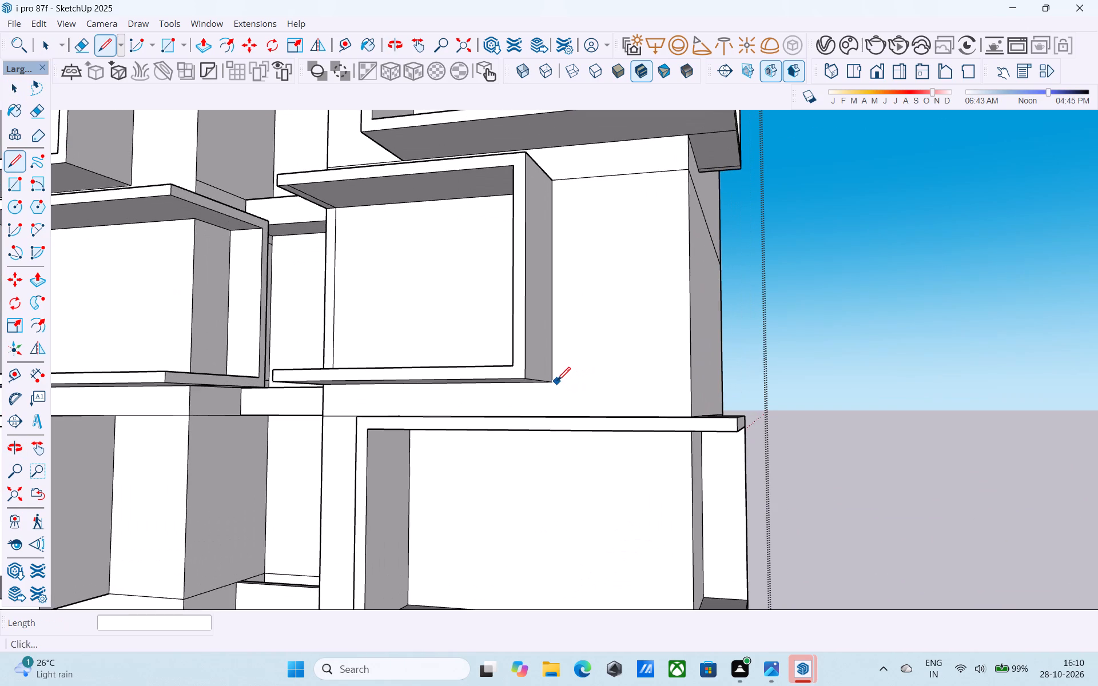
key("l")
scroll(557, 382, "up", 5)
left_click(548, 381)
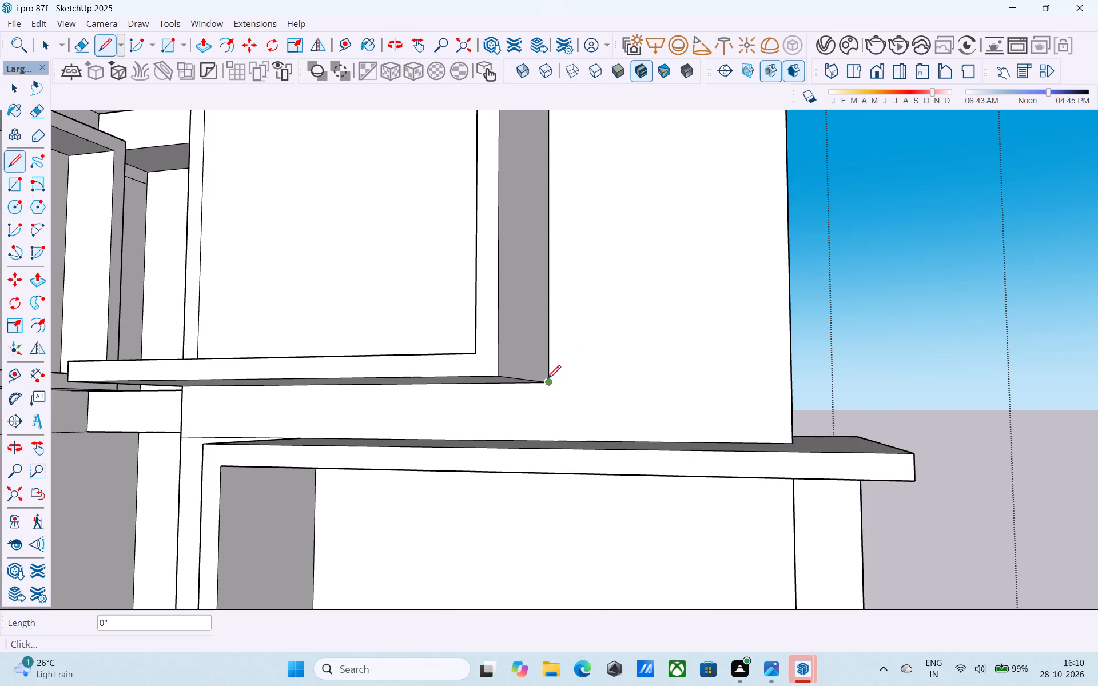
left_click(790, 386)
Draw a 4' line across the front wall from the lower outer corner of the frame below the tall left-hand frame to the building's edge.
scroll(775, 352, "down", 8)
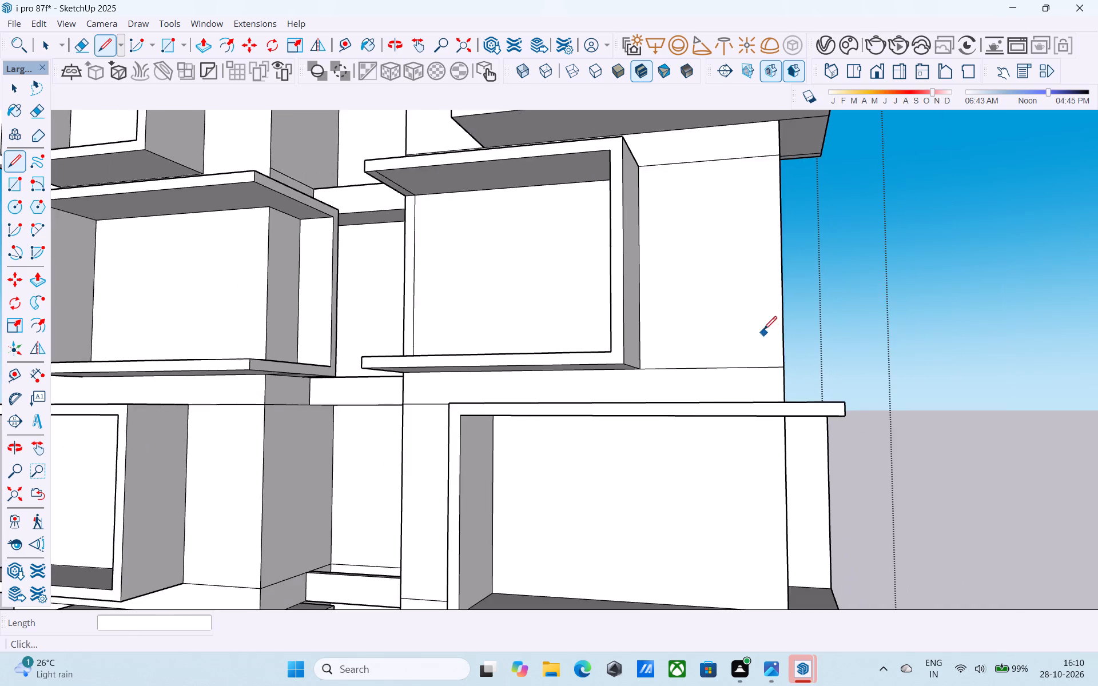
scroll(763, 331, "down", 3)
middle_click_drag(645, 353, 722, 346)
scroll(722, 346, "down", 6)
middle_click_drag(504, 357, 572, 361)
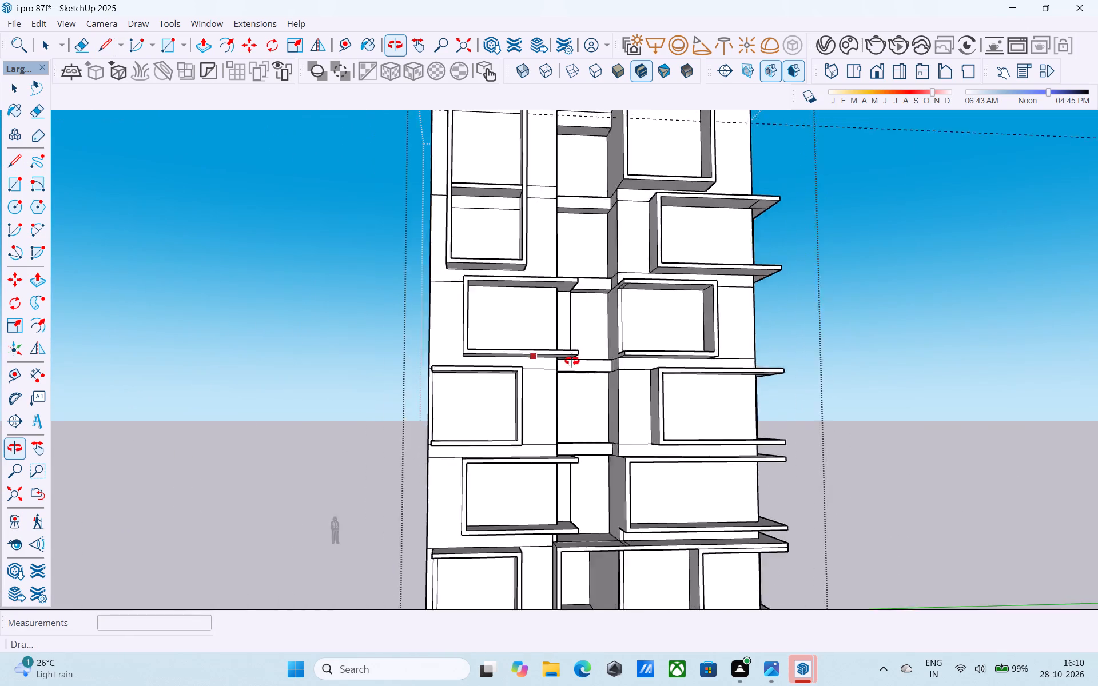
middle_click_drag(572, 361, 715, 416)
scroll(608, 400, "up", 13)
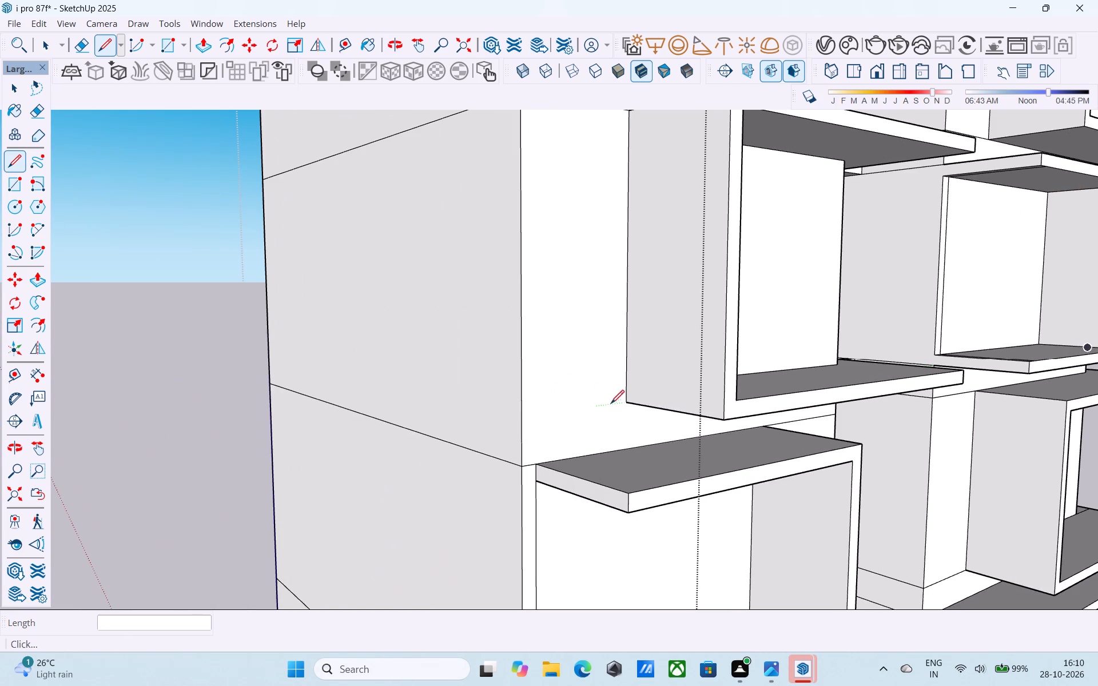
left_click(623, 406)
left_click(523, 416)
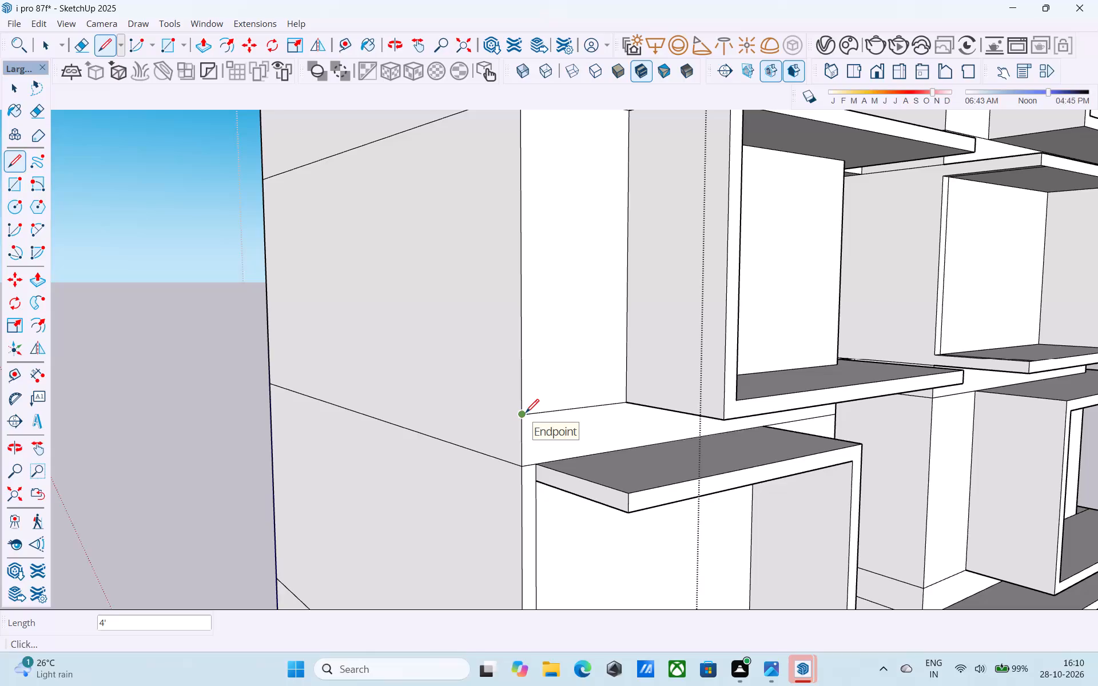
Draw a 6' line across the front wall from the lower outer corner of the topmost right-hand frame to the building's edge.
scroll(526, 414, "down", 16)
scroll(550, 457, "down", 4)
middle_click_drag(510, 448, 409, 460)
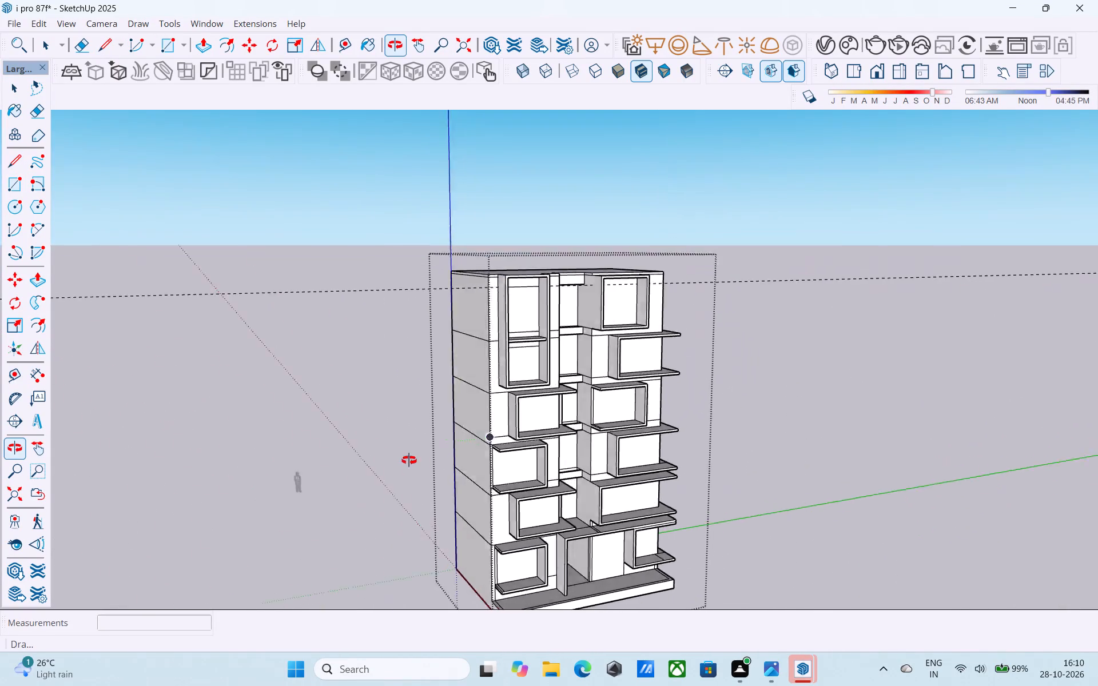
middle_click_drag(409, 460, 370, 445)
middle_click_drag(595, 398, 442, 377)
scroll(487, 305, "up", 1)
scroll(487, 305, "down", 1)
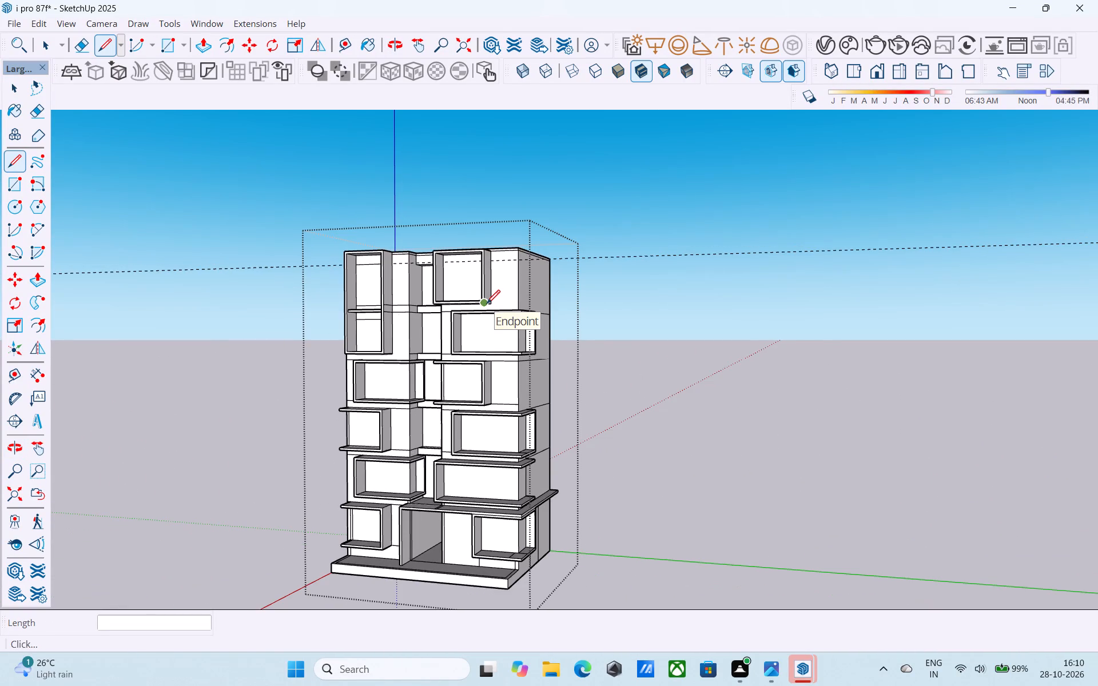
middle_click_drag(491, 306, 506, 316)
scroll(506, 313, "up", 14)
left_click(507, 313)
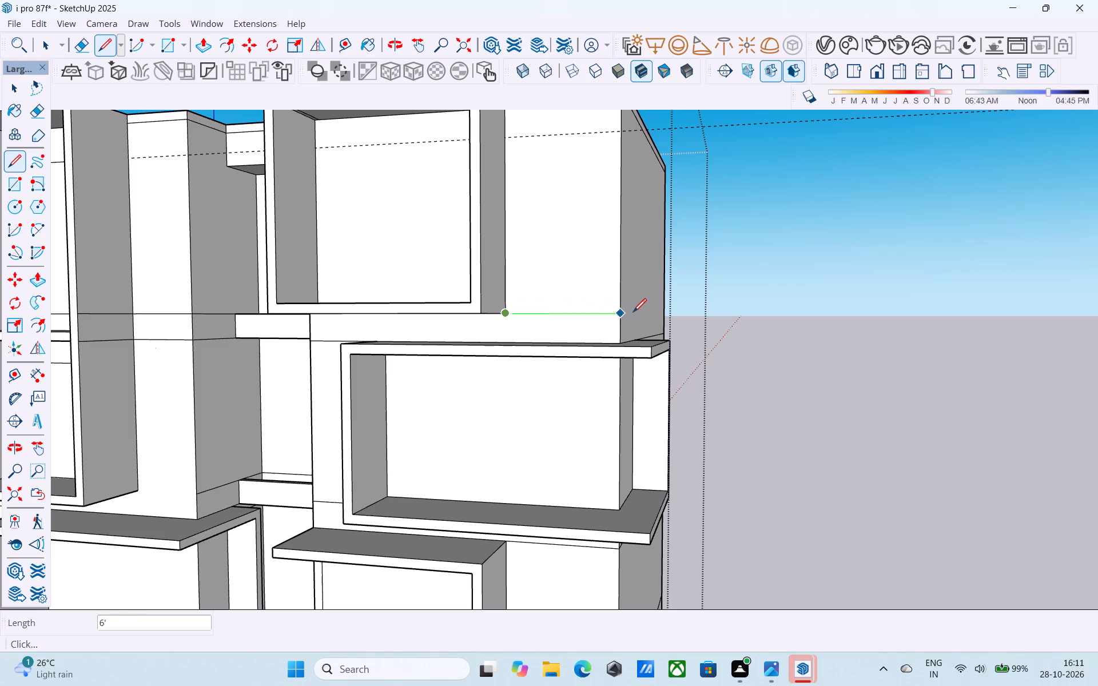
left_click(623, 318)
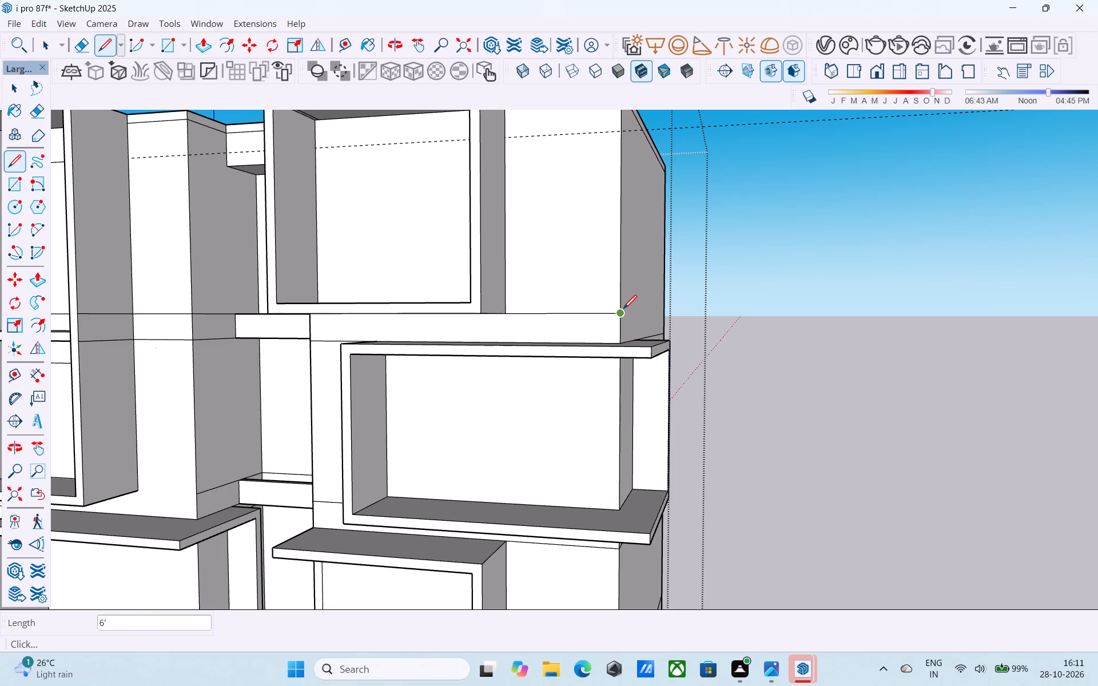
Examine the whole front facade from below, straight on and above to check the wall lines beside the frames.
scroll(622, 308, "down", 5)
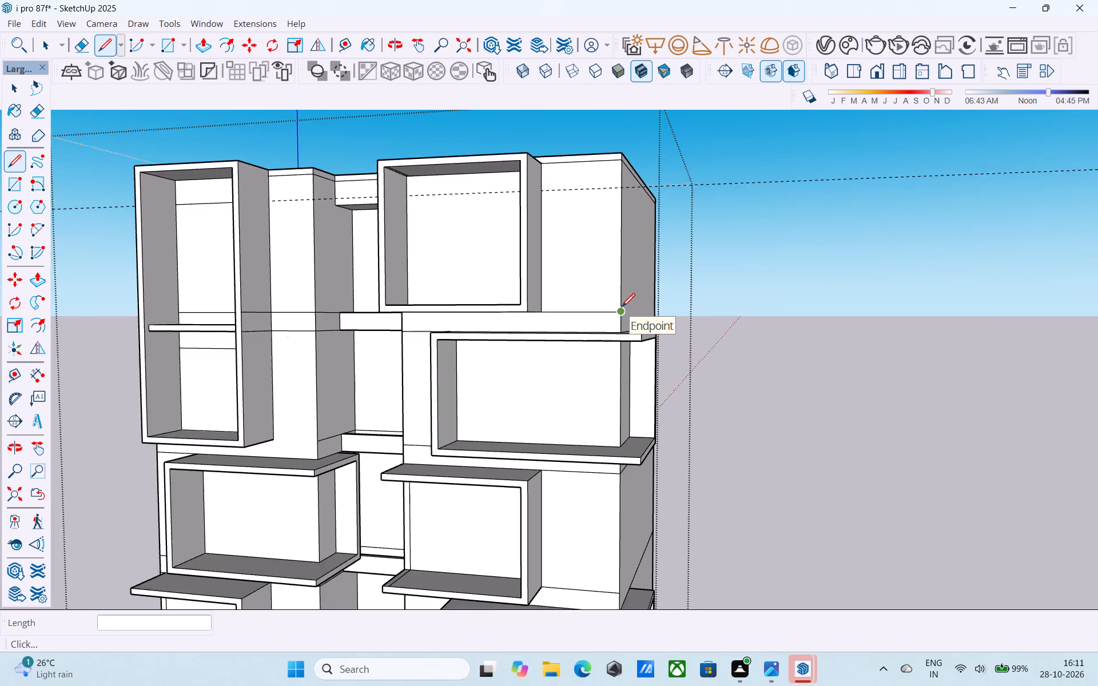
scroll(586, 314, "down", 5)
scroll(565, 398, "down", 6)
middle_click_drag(564, 394, 570, 345)
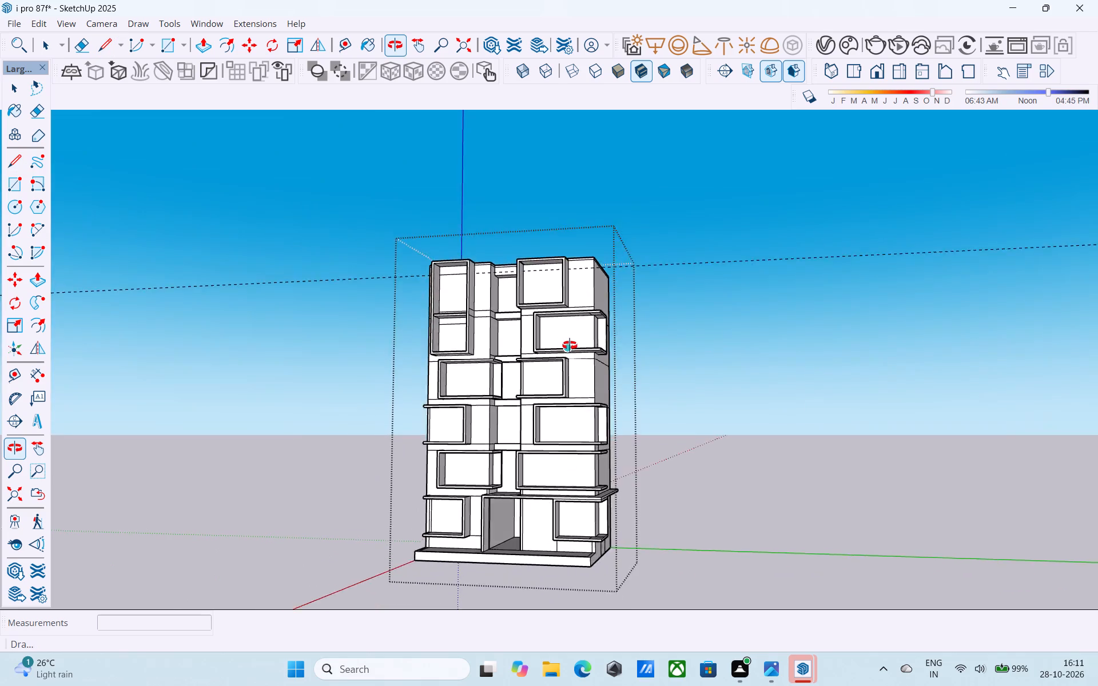
middle_click_drag(570, 345, 660, 318)
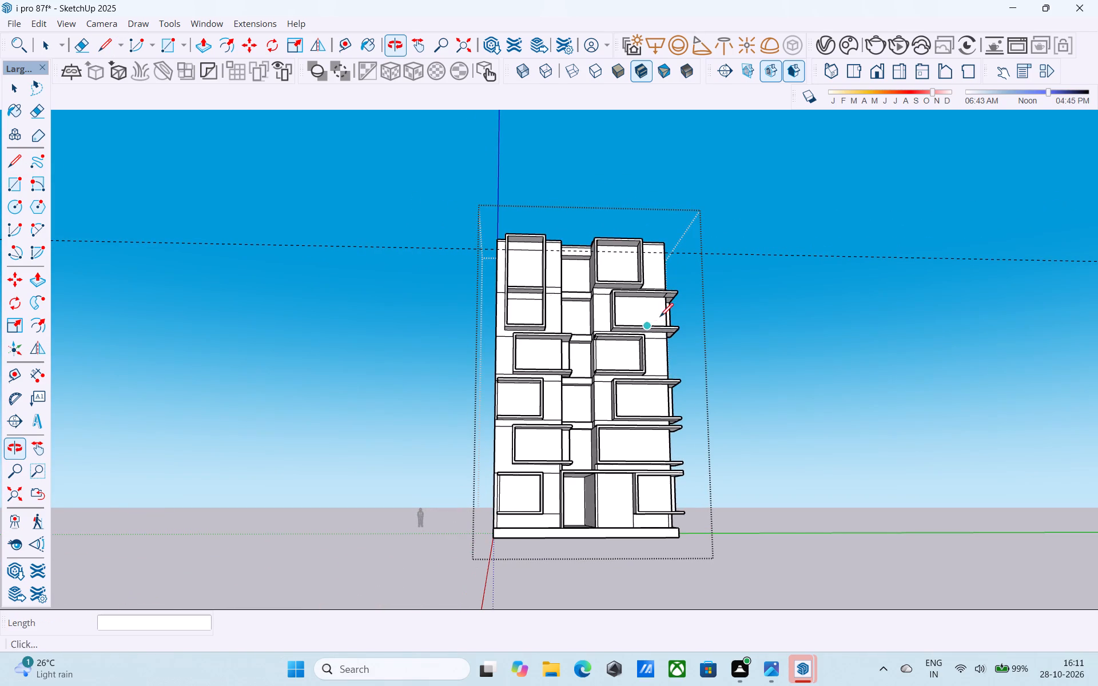
middle_click_drag(616, 406, 626, 357)
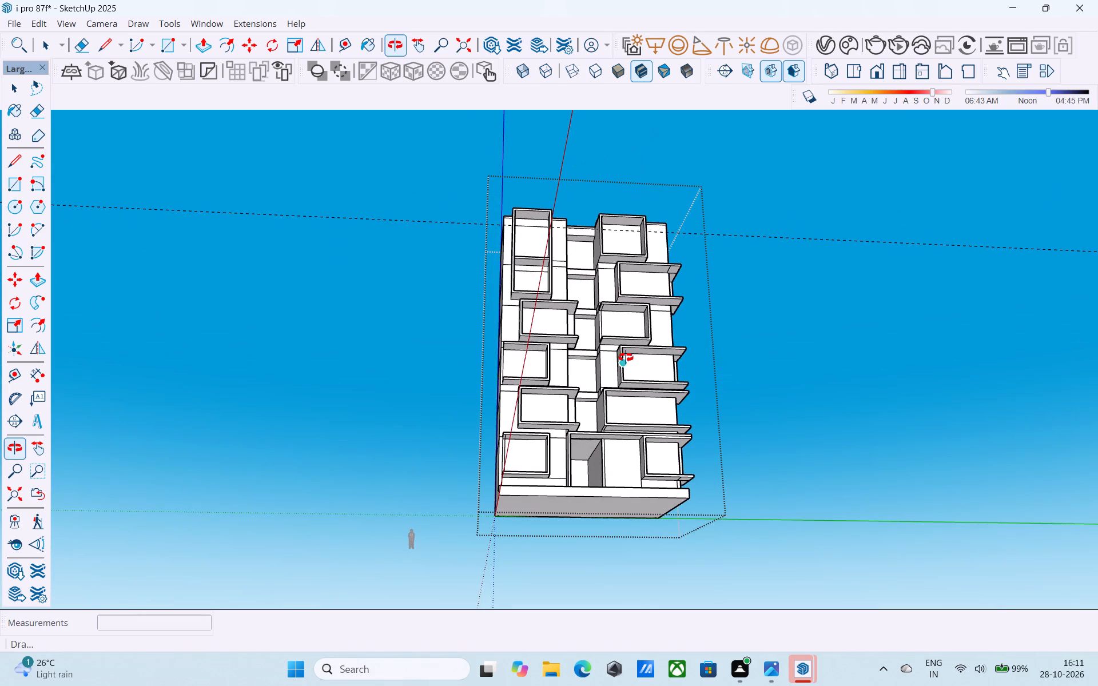
middle_click_drag(626, 357, 632, 376)
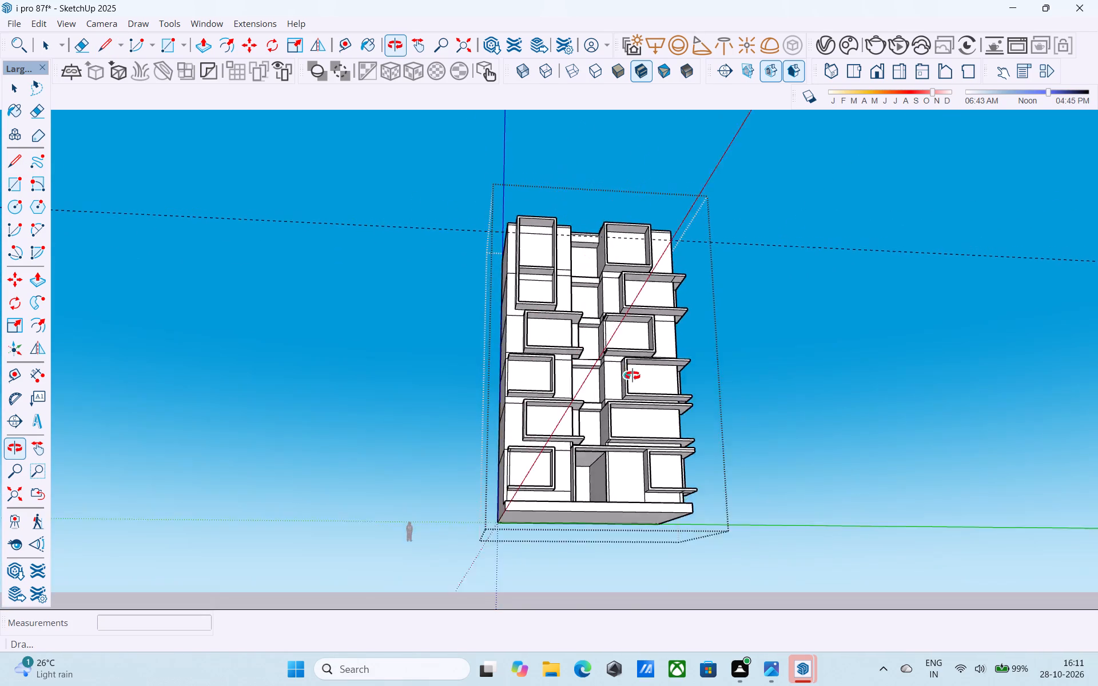
middle_click_drag(632, 376, 642, 489)
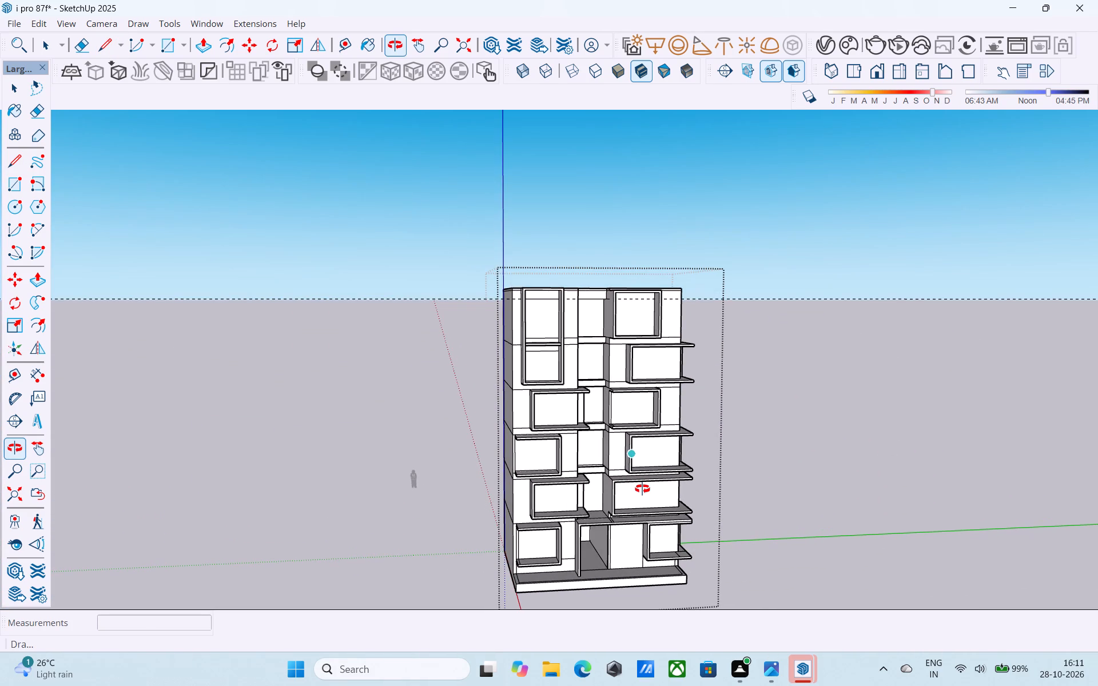
middle_click_drag(642, 489, 643, 518)
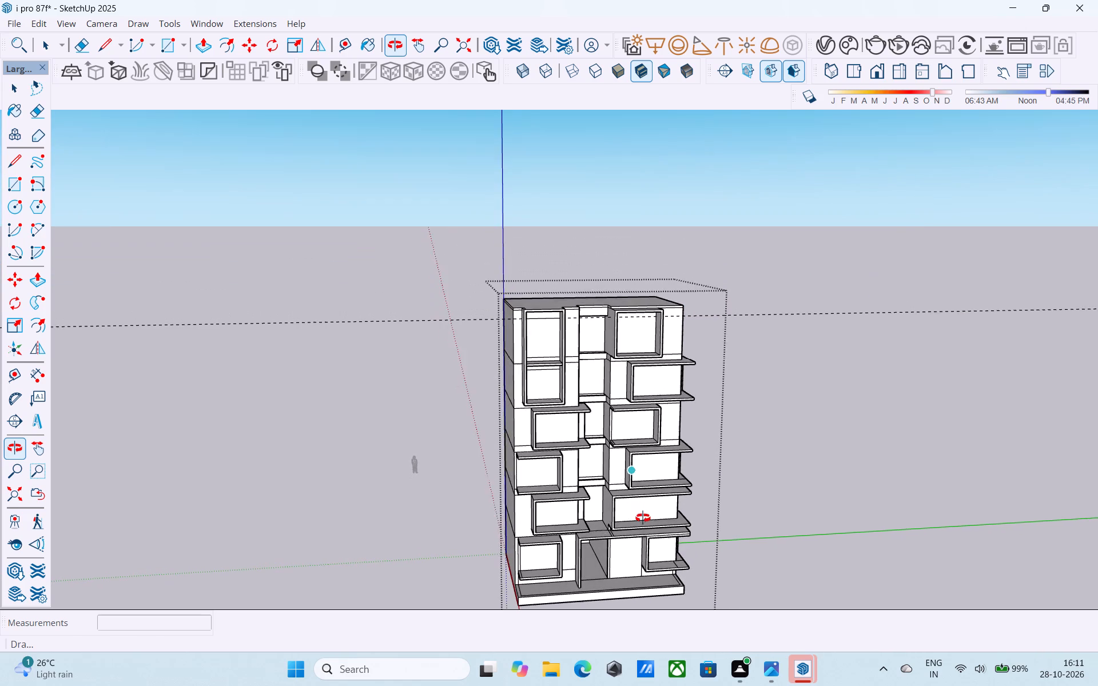
middle_click_drag(643, 518, 639, 499)
middle_click_drag(615, 420, 608, 414)
scroll(608, 406, "up", 5)
Save the model with the new wall lines.
key("space")
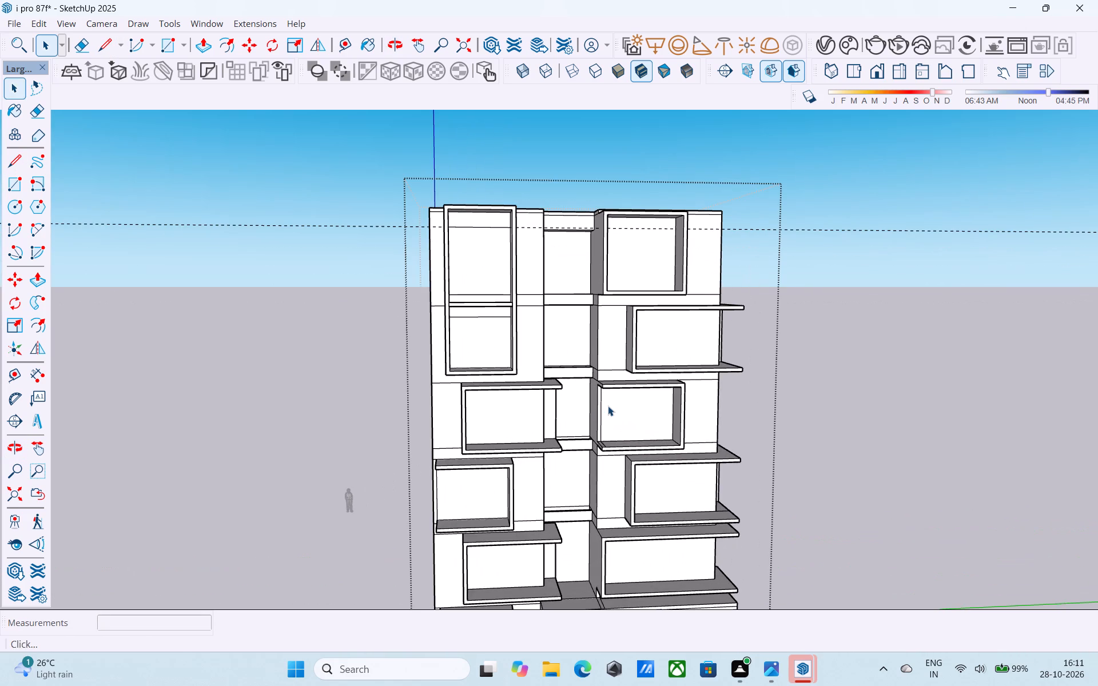
key("ctrl+s")
Inspect the facade's frames, recess ledges and roof edge from several angles.
scroll(606, 402, "down", 4)
middle_click_drag(606, 402, 606, 421, "shift")
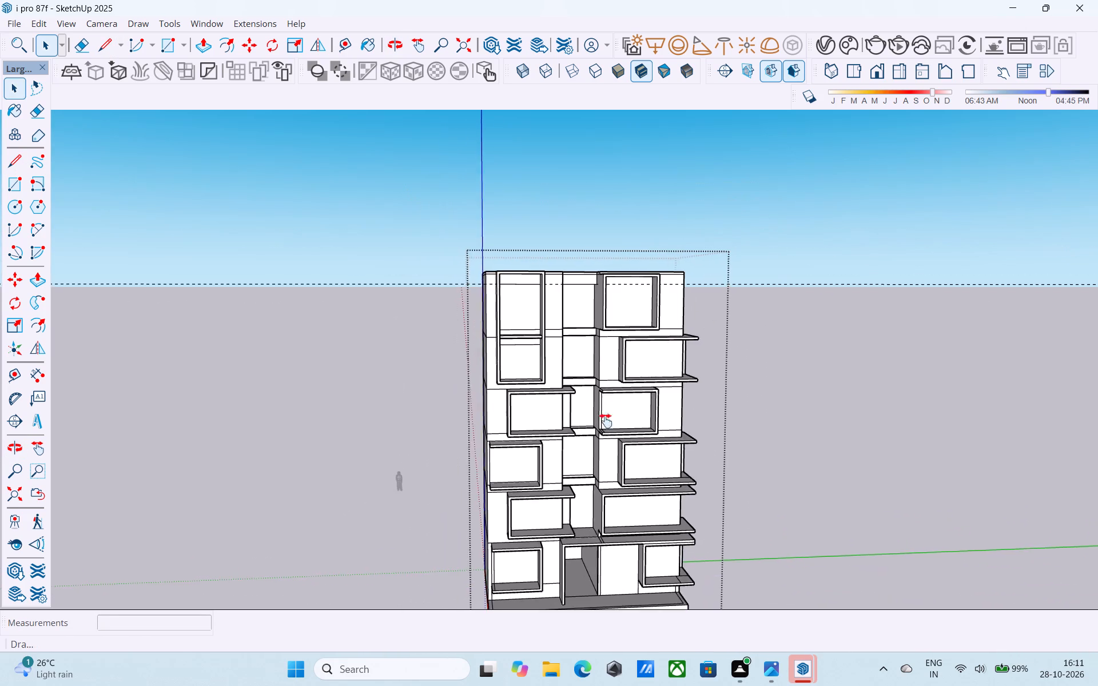
middle_click_drag(606, 421, 606, 432, "shift")
scroll(606, 432, "up", 2)
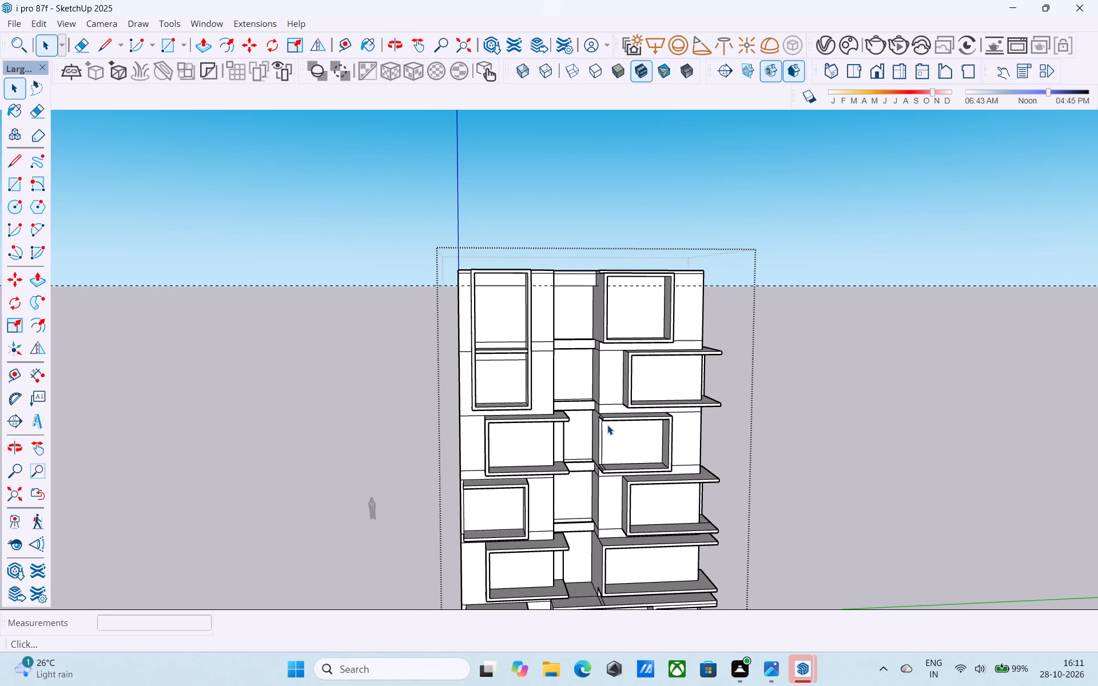
scroll(607, 425, "down", 4)
middle_click_drag(607, 425, 500, 486)
scroll(547, 411, "up", 6)
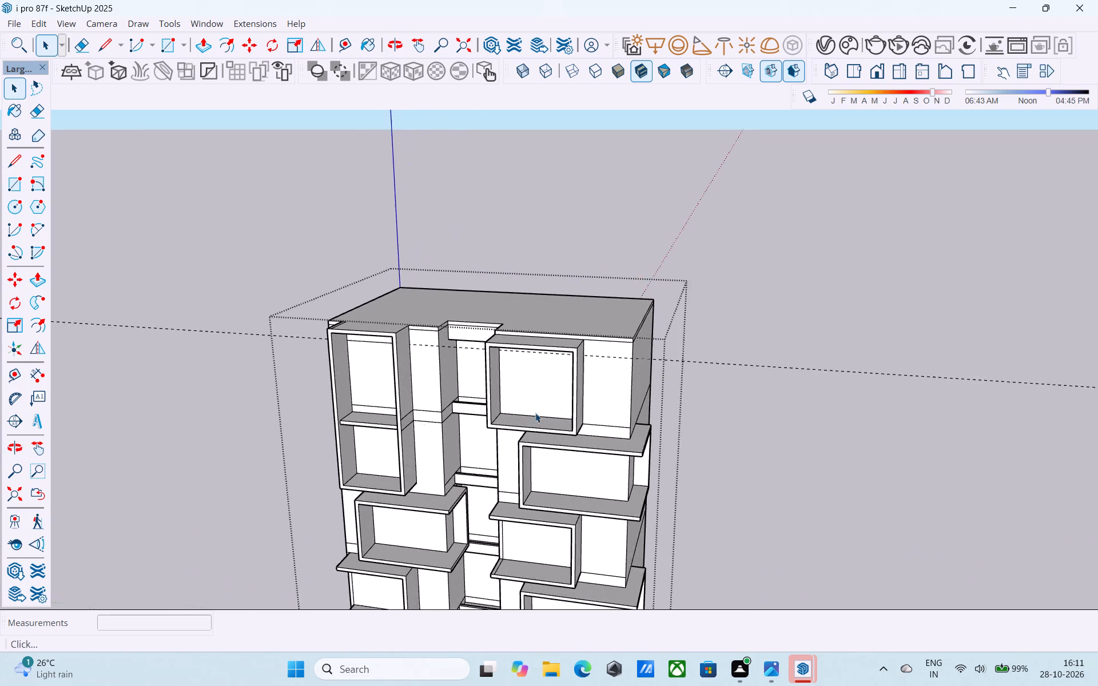
scroll(535, 413, "up", 6)
middle_click_drag(460, 416, 489, 368)
middle_click_drag(503, 501, 495, 324, "shift")
scroll(496, 314, "down", 3, "shift")
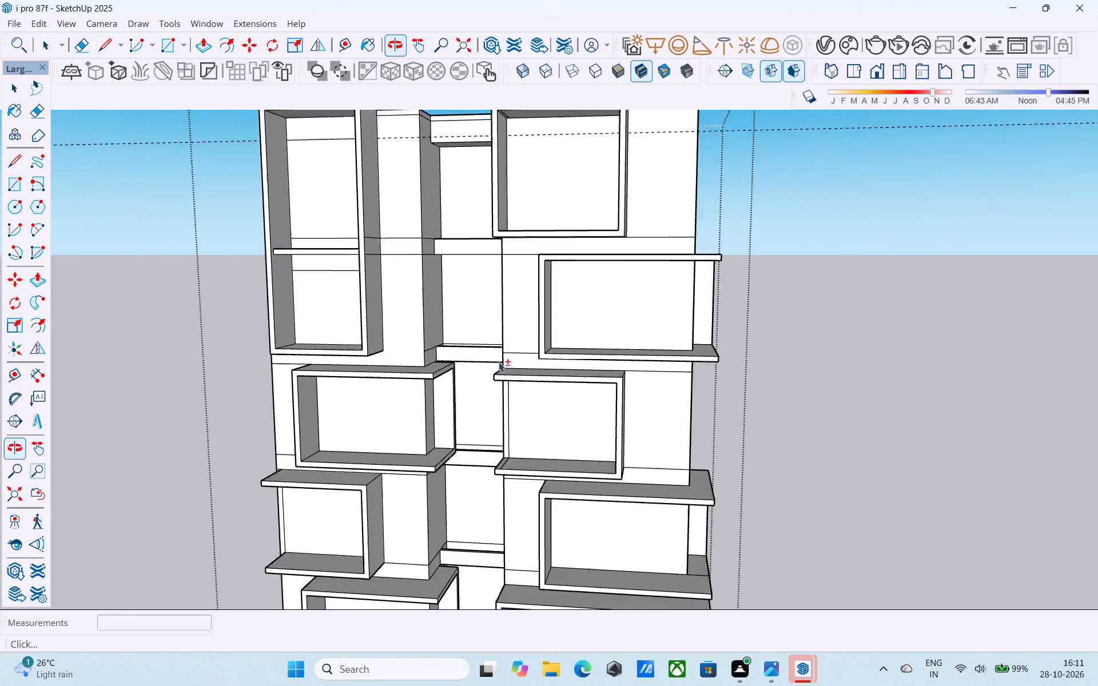
scroll(499, 362, "down", 1, "shift")
middle_click_drag(497, 441, 492, 327, "shift")
scroll(496, 341, "down", 3)
middle_click_drag(504, 402, 540, 420, "shift")
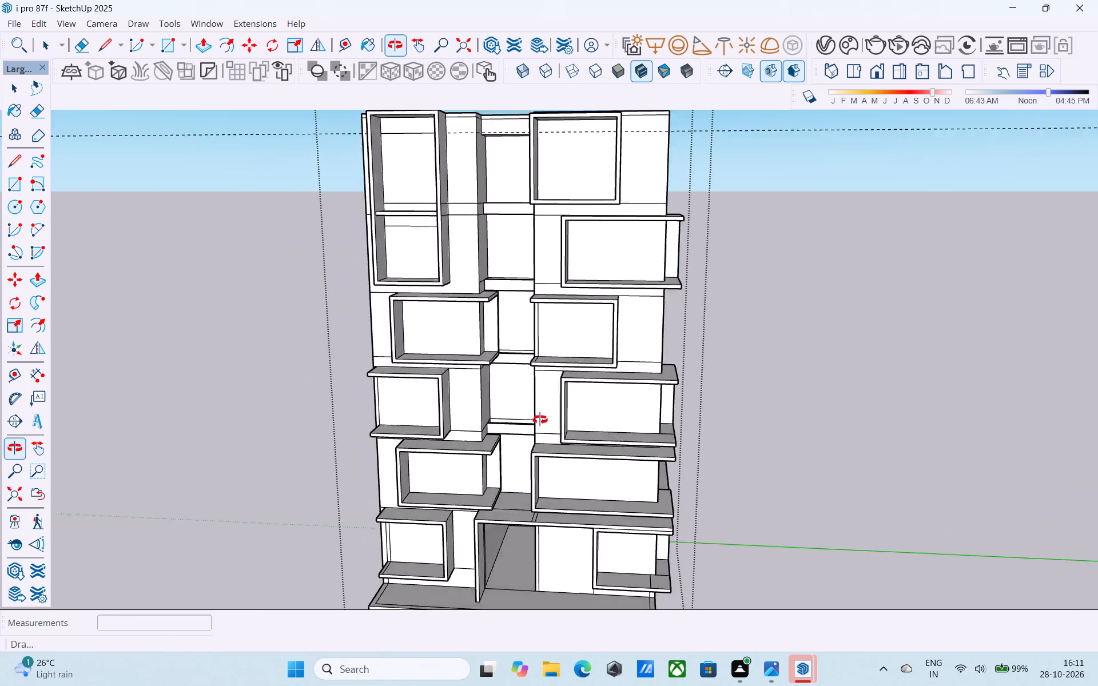
middle_click_drag(540, 420, 553, 546, "shift")
middle_click_drag(552, 509, 529, 412)
scroll(524, 396, "up", 4)
scroll(498, 308, "up", 3)
scroll(503, 304, "down", 3)
middle_click_drag(503, 304, 494, 336, "shift")
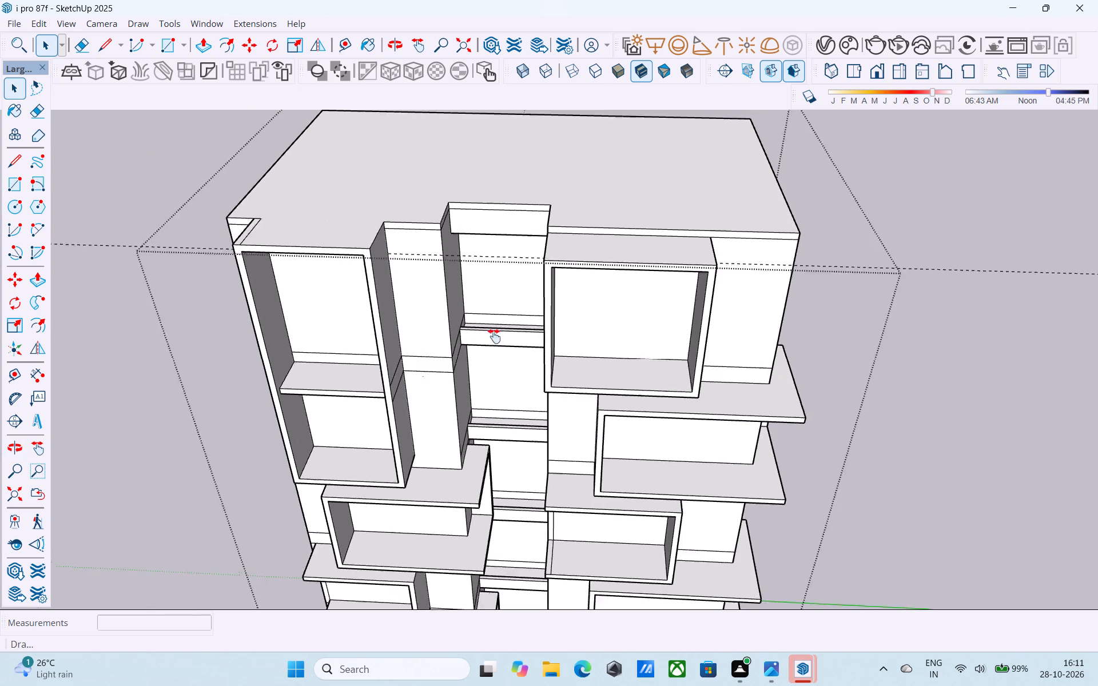
middle_click_drag(494, 336, 492, 246, "shift")
scroll(492, 246, "up", 2)
scroll(478, 311, "down", 1)
middle_click_drag(463, 318, 453, 285)
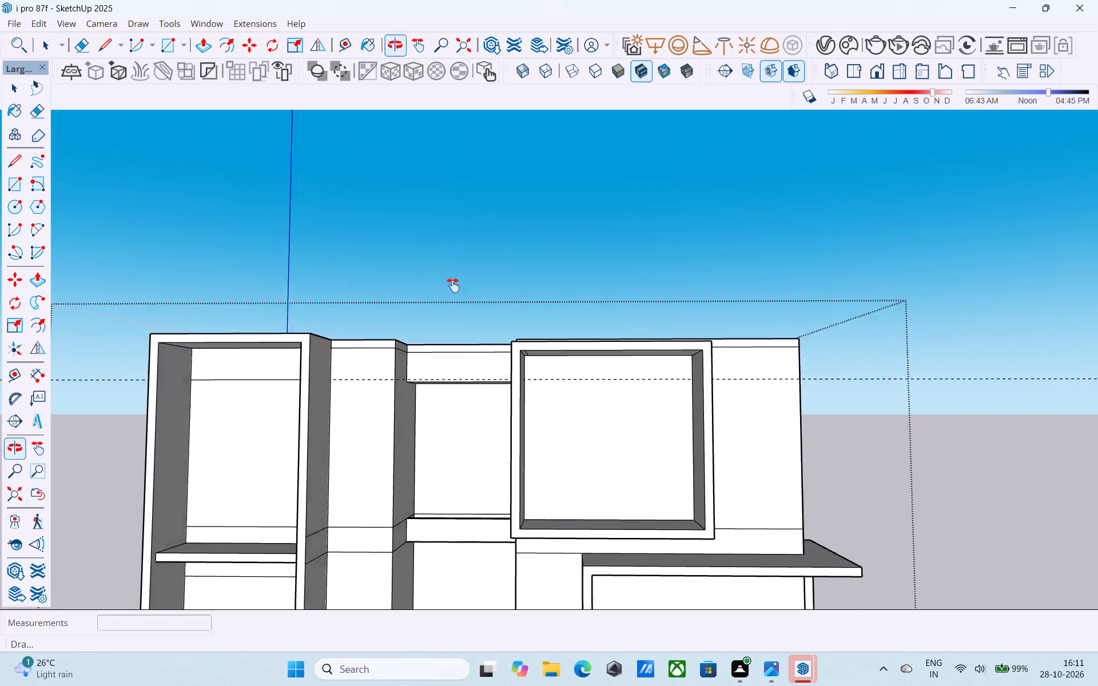
middle_click_drag(453, 285, 467, 171)
scroll(490, 317, "up", 2)
scroll(490, 317, "down", 1)
middle_click_drag(487, 321, 460, 302, "shift")
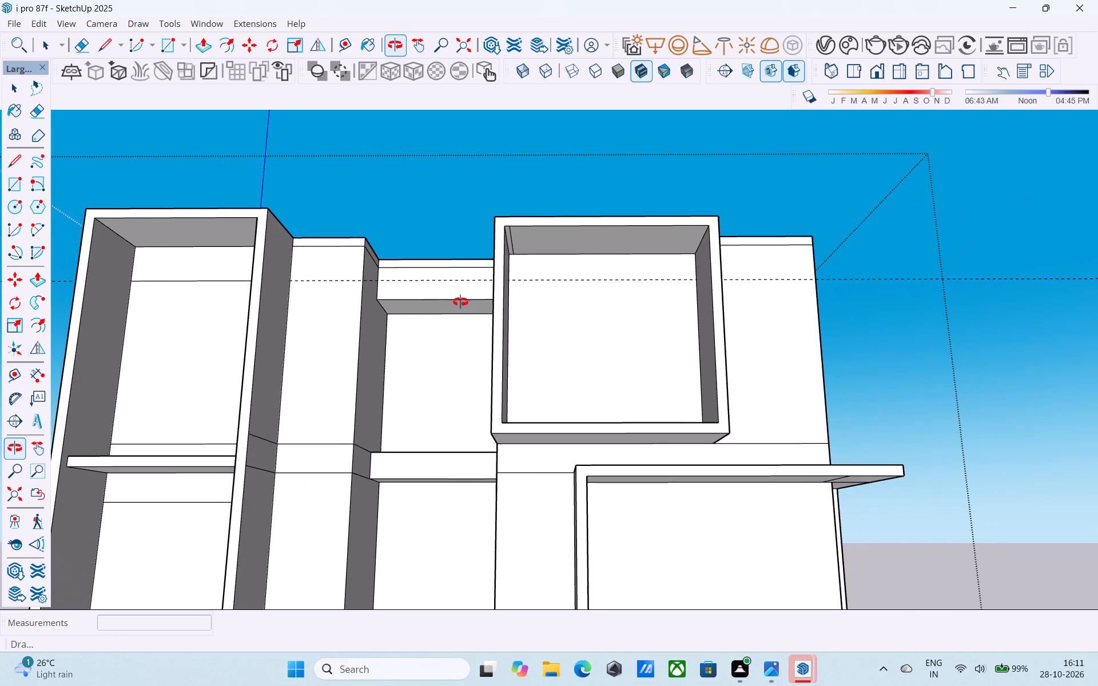
middle_click_drag(460, 302, 457, 417, "shift")
scroll(467, 481, "down", 2)
Offset the top face outline of the uppermost recess upstand inward, trying 2" and 1" before settling on 1.5".
scroll(456, 420, "up", 1)
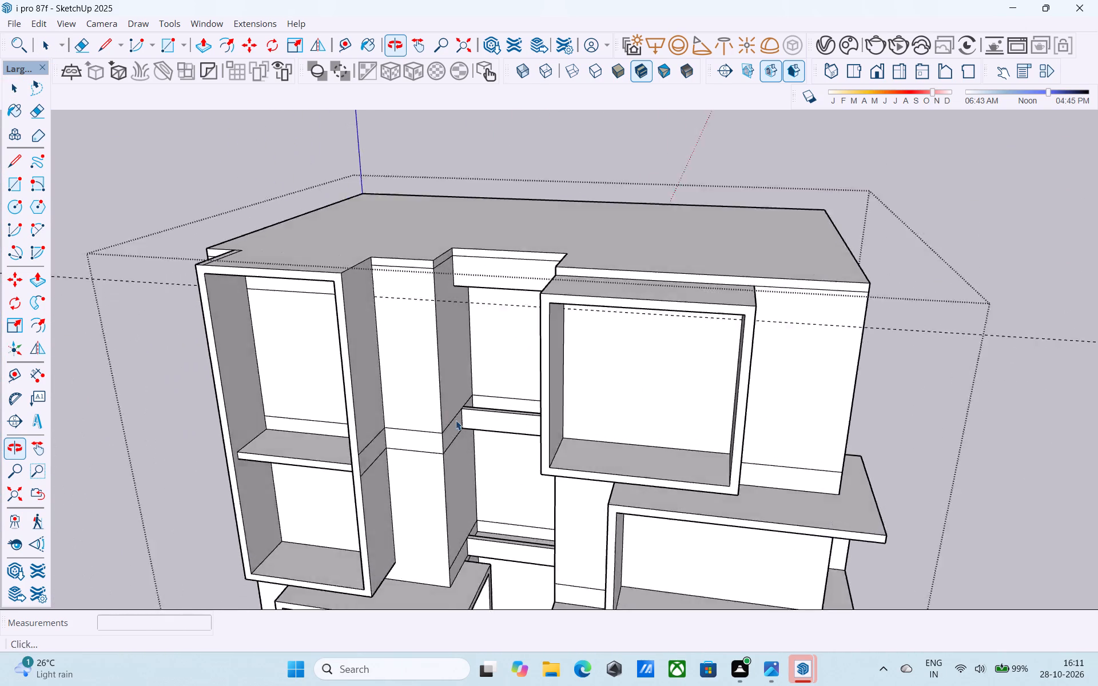
scroll(456, 420, "up", 17)
middle_click_drag(502, 398, 443, 465)
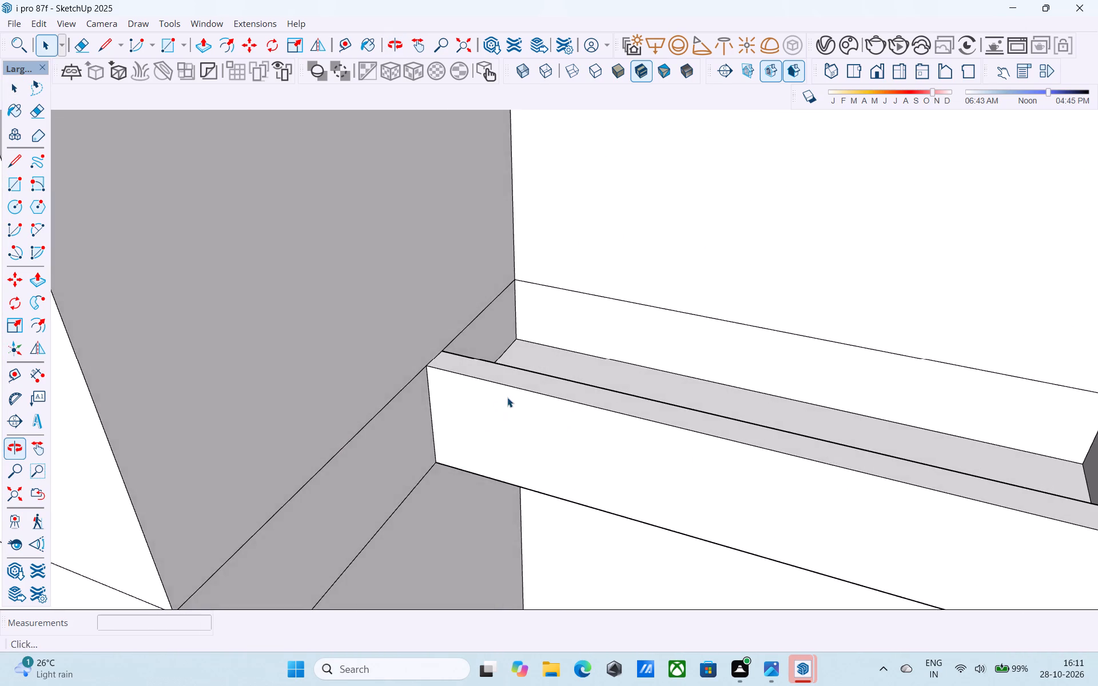
scroll(507, 397, "up", 4)
middle_click_drag(515, 380, 487, 436)
left_click(483, 427)
scroll(483, 427, "up", 3)
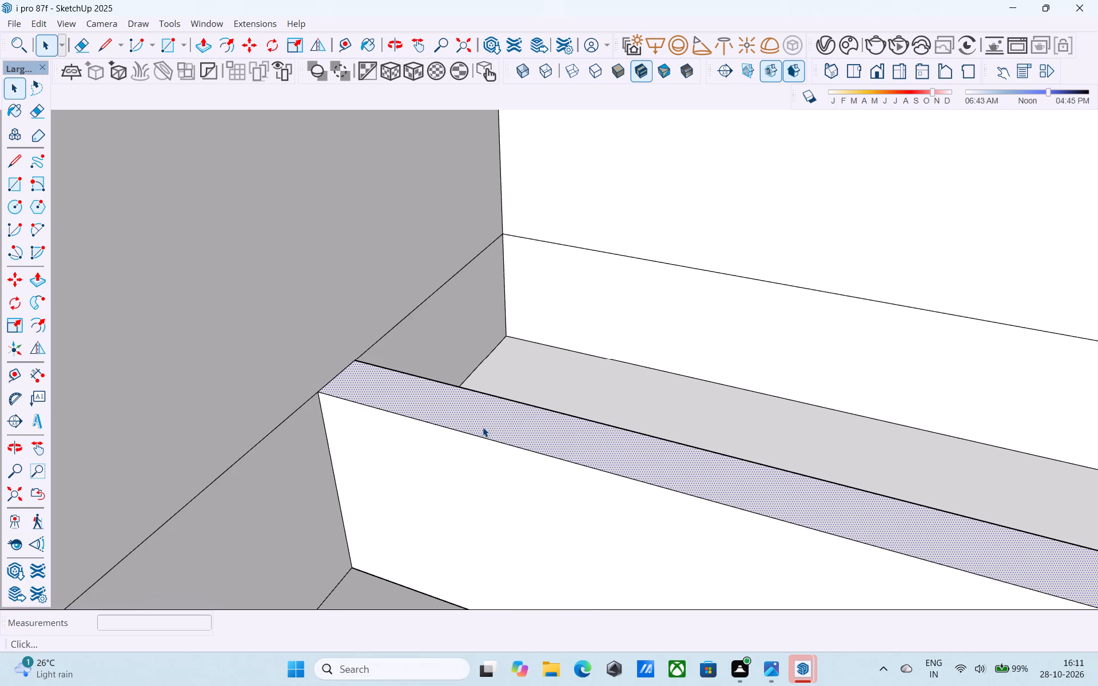
key("f")
left_click(483, 427)
type("2\"")
key("Return")
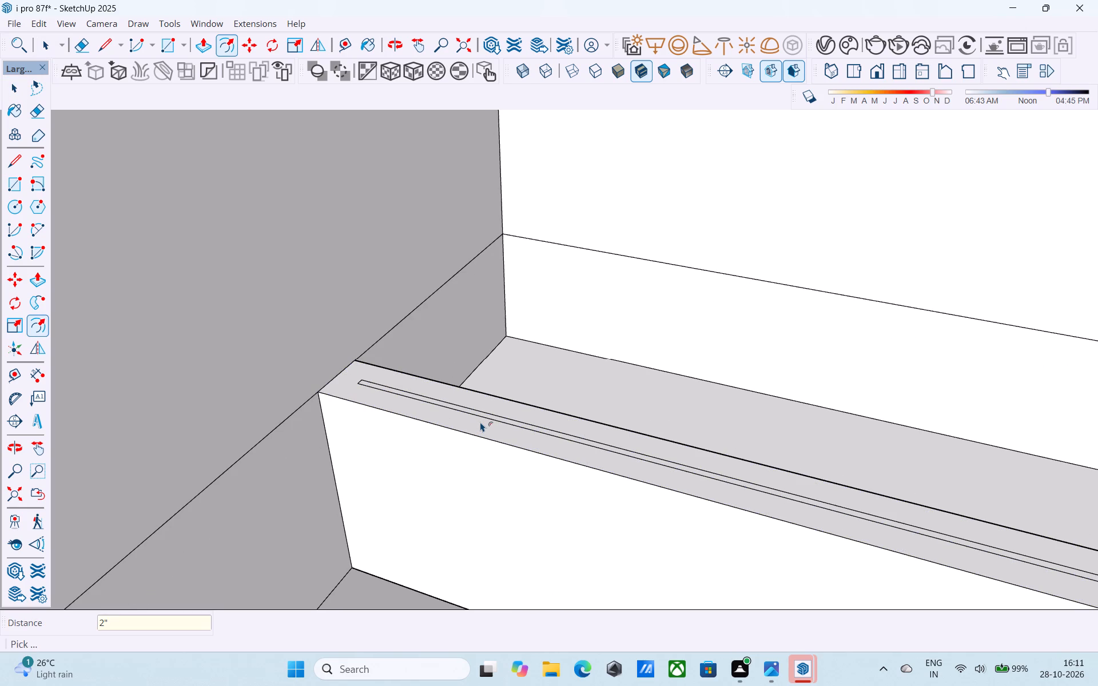
type("1\"")
key("Return")
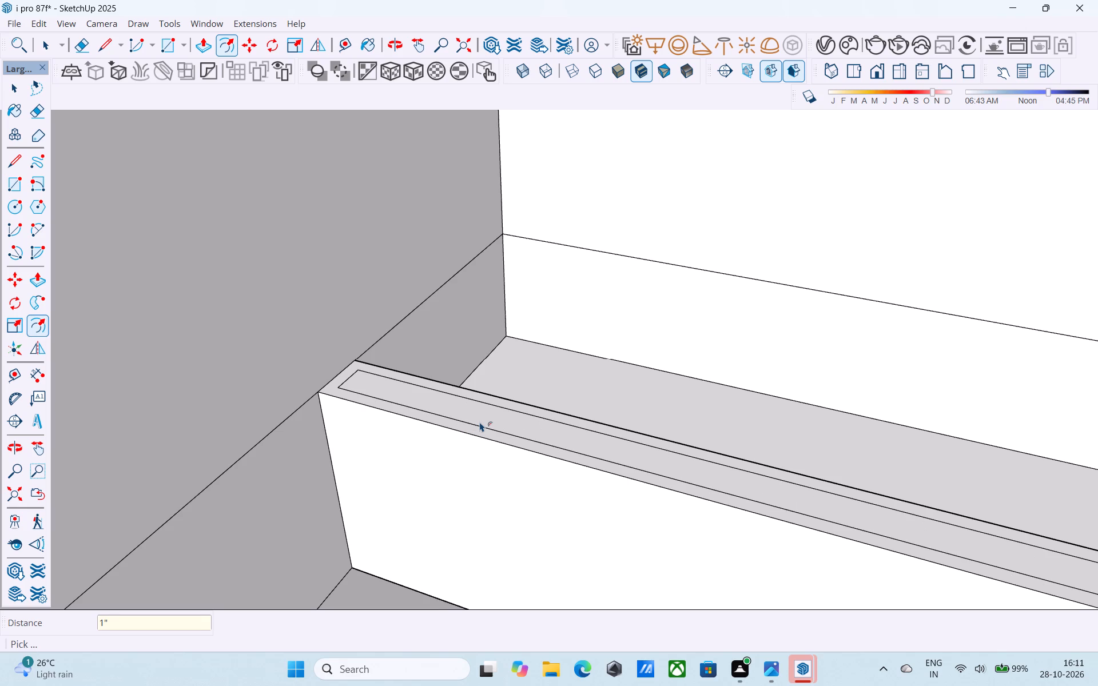
key("1")
type(".5\"")
key("Return")
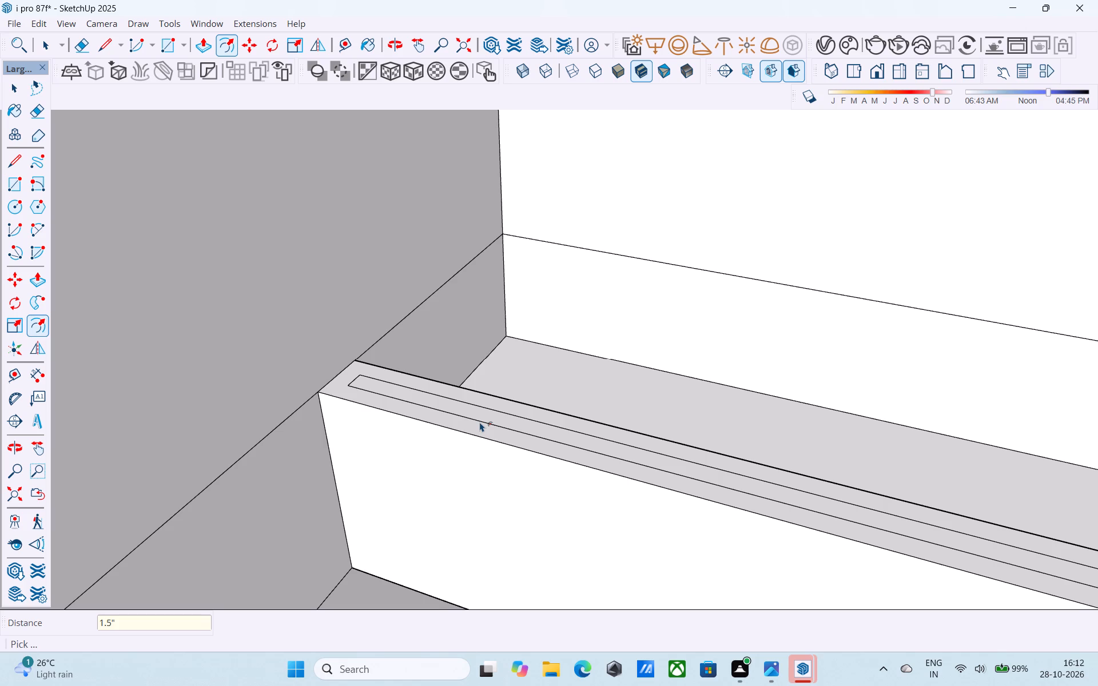
Draw two 1 1/2" lines extending the inset outline's long edges to the recess side wall at the upstand's left end.
key("space")
key("l")
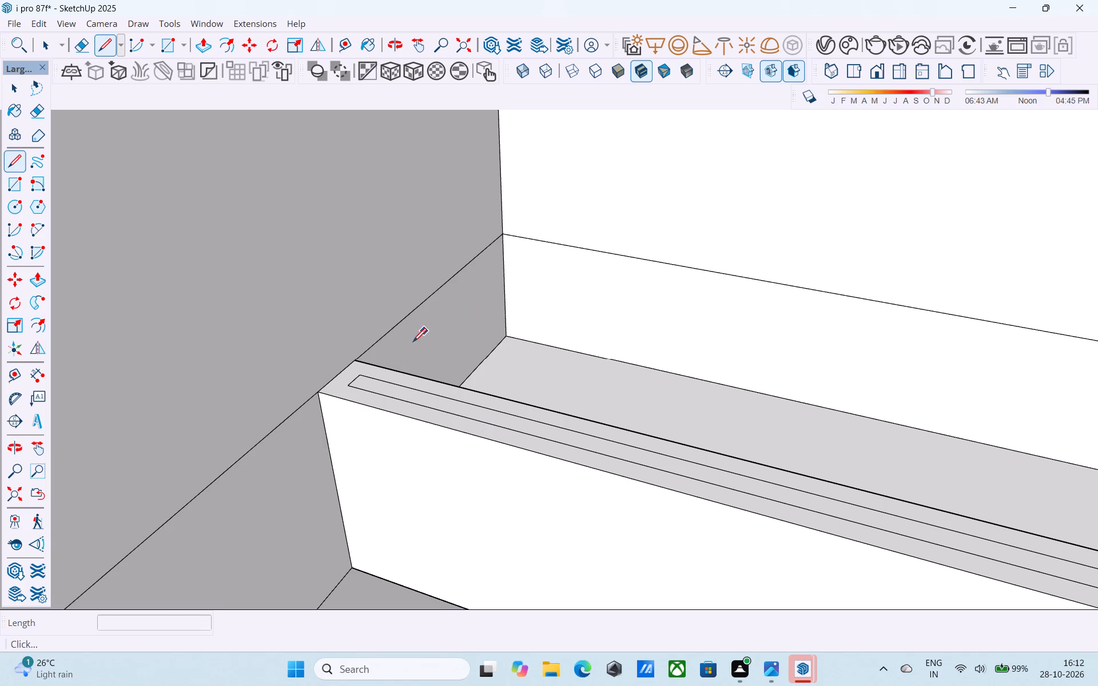
scroll(355, 381, "up", 6)
left_click(364, 377)
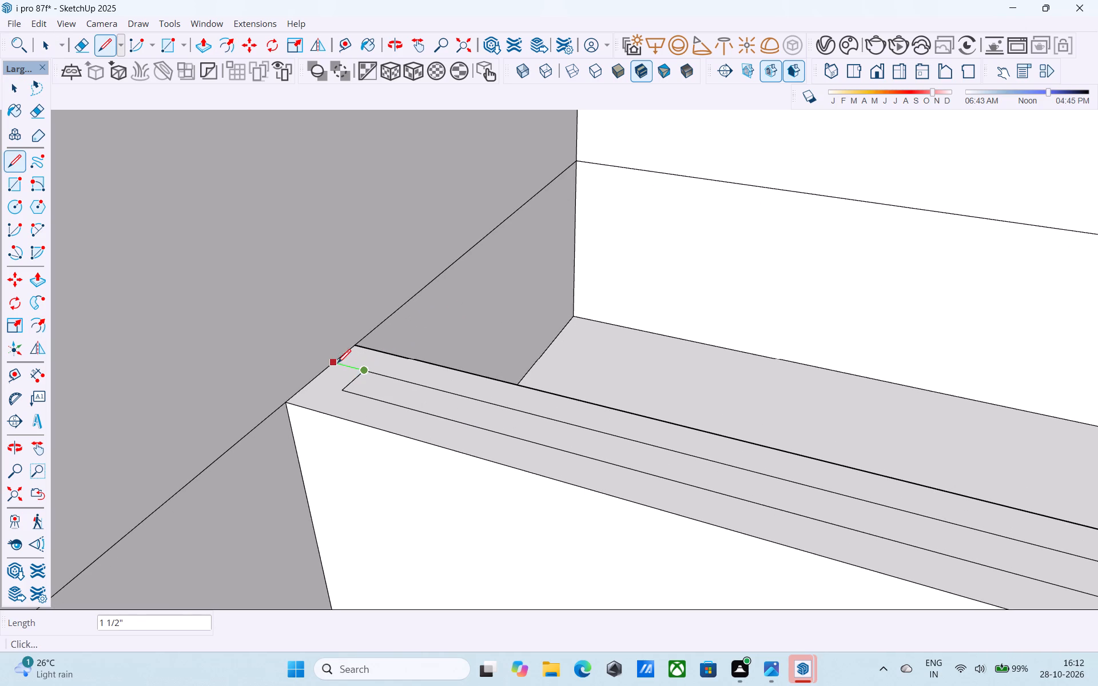
left_click(336, 364)
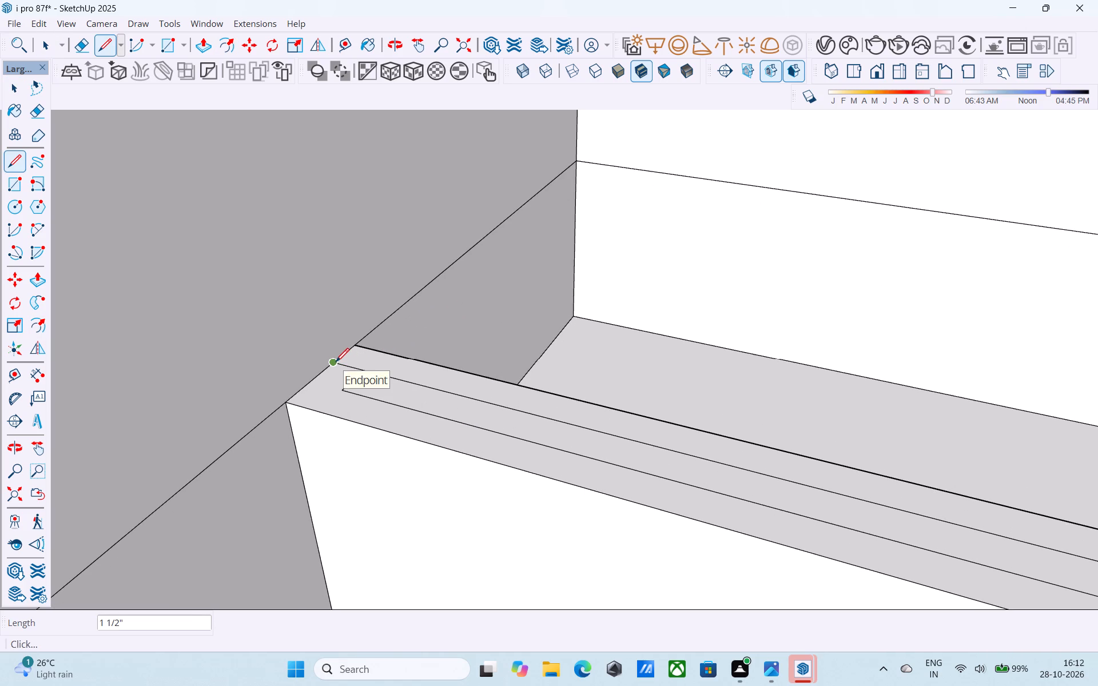
left_click(344, 394)
left_click(313, 382)
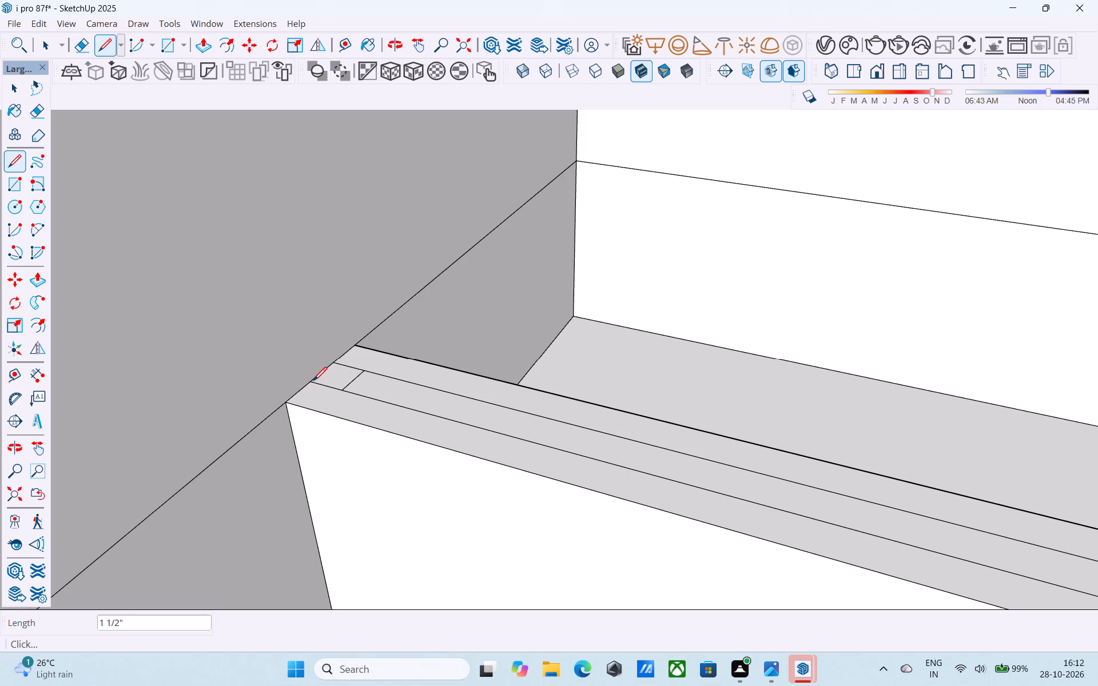
Erase the inset outline's short end edge at the left end of the uppermost recess upstand.
key("e")
left_click_drag(349, 383, 342, 378)
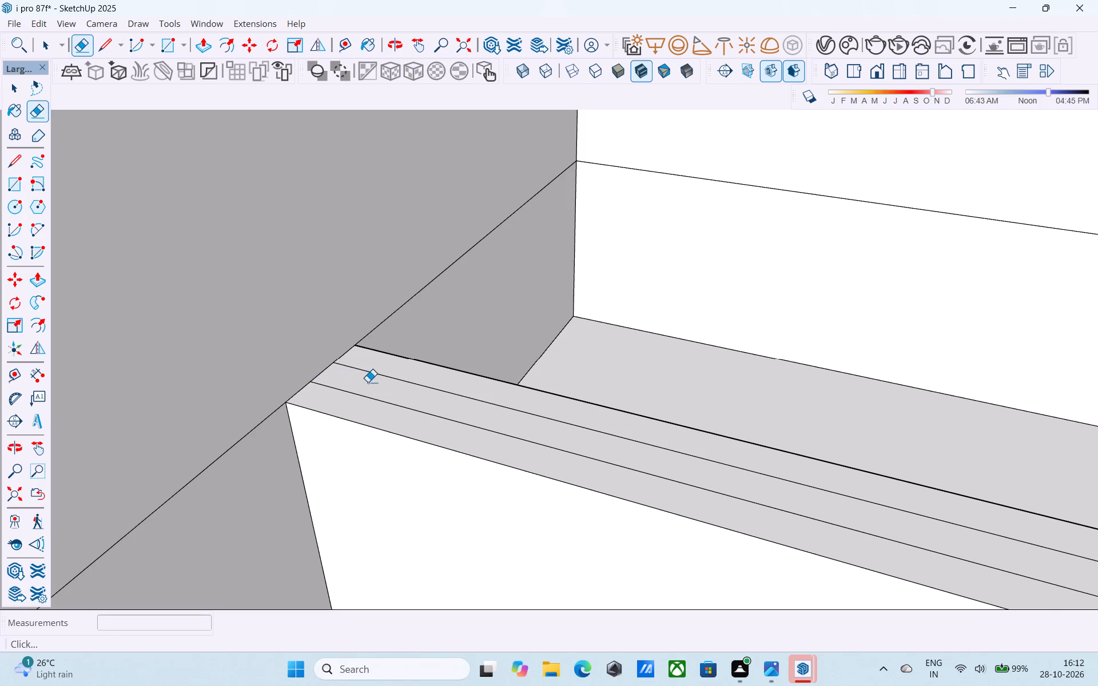
Draw two 1 1/2" lines extending the inset outline's long edges to the side wall at the uppermost upstand's right end.
middle_click_drag(415, 388, 484, 388)
scroll(484, 388, "down", 16)
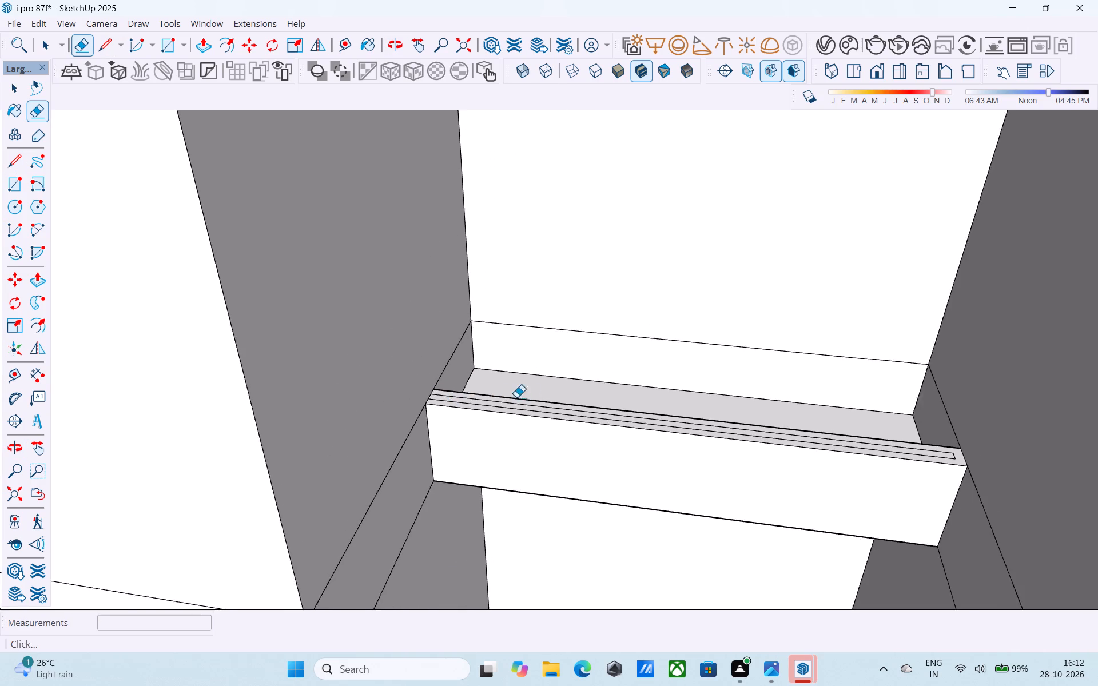
scroll(516, 397, "down", 2)
middle_click_drag(548, 401, 635, 400)
scroll(874, 393, "up", 5)
key("l")
scroll(860, 404, "up", 3)
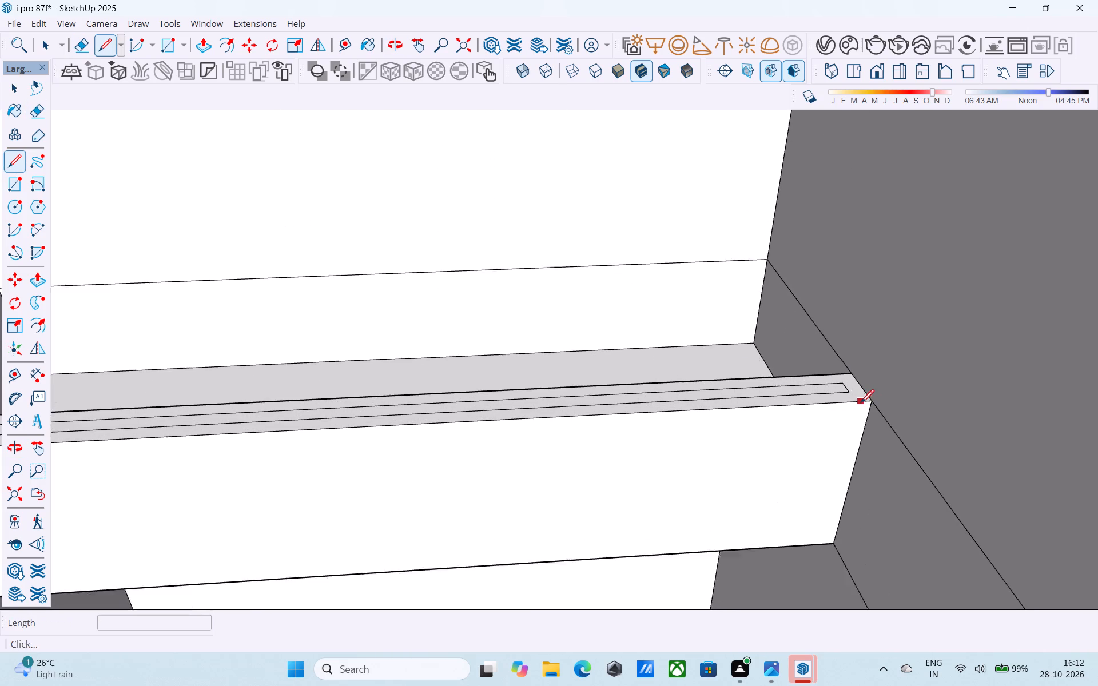
scroll(861, 404, "up", 8)
left_click(848, 388)
left_click(876, 382)
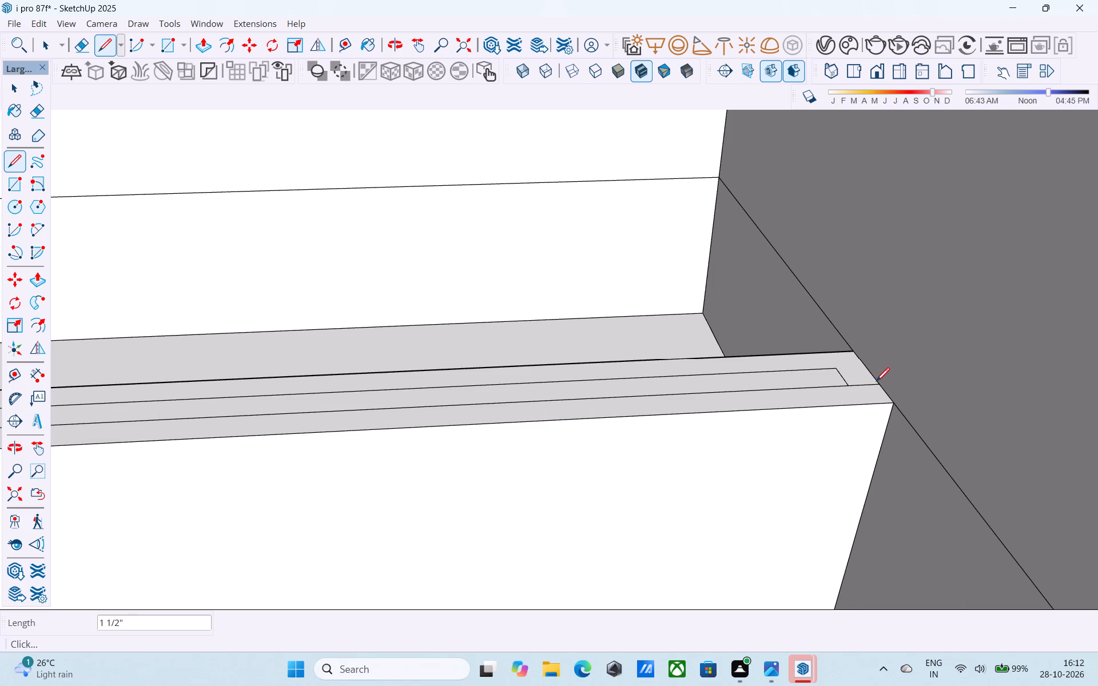
left_click(836, 375)
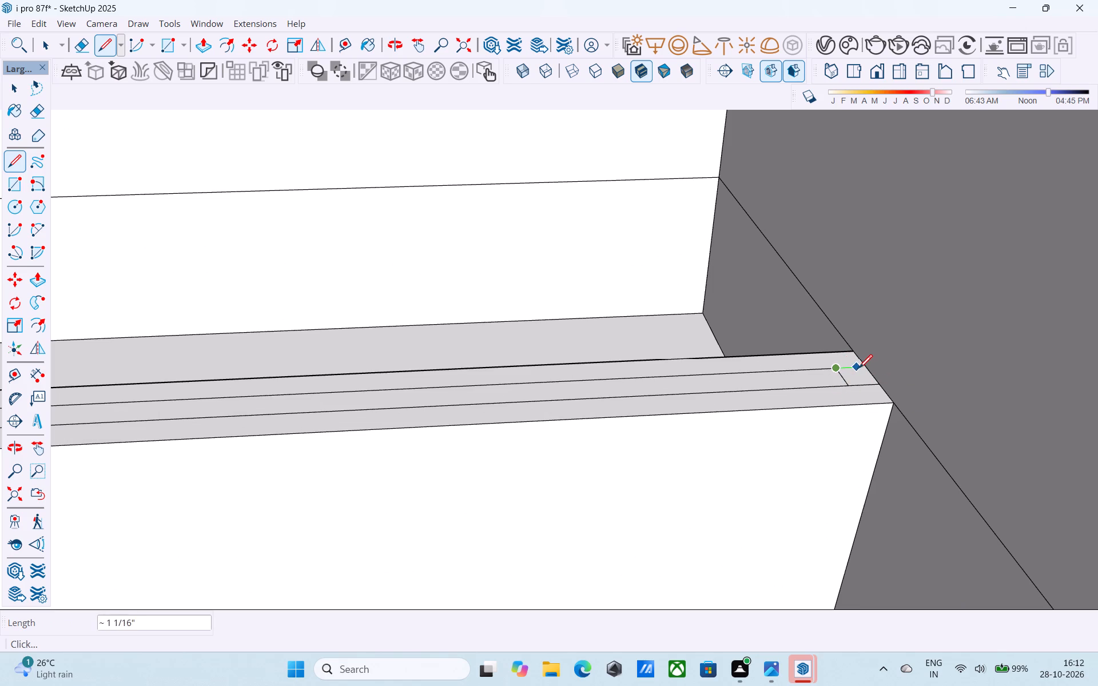
left_click(860, 369)
Erase the inset outline's short end edge at the right end of the uppermost recess upstand.
key("e")
scroll(848, 376, "up", 4)
left_click_drag(846, 376, 845, 376)
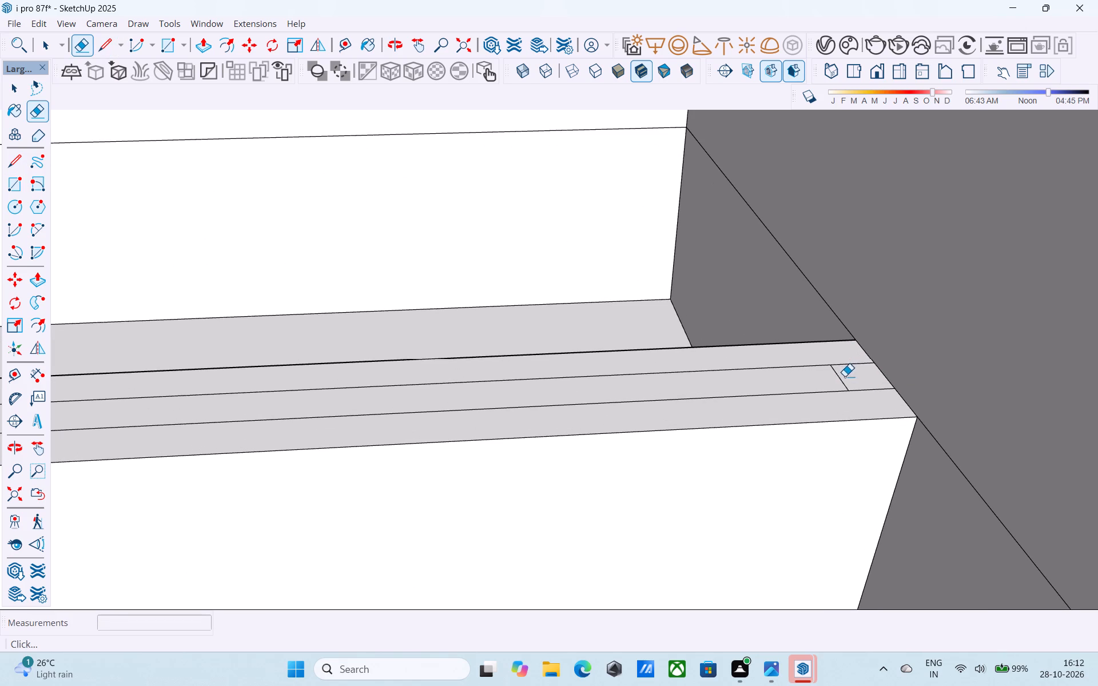
left_click_drag(845, 376, 838, 377)
Push/Pull the full-width inset strip on top of the uppermost recess upstand up by 1'.
key("space")
left_click(838, 377)
key("p")
left_click(838, 377)
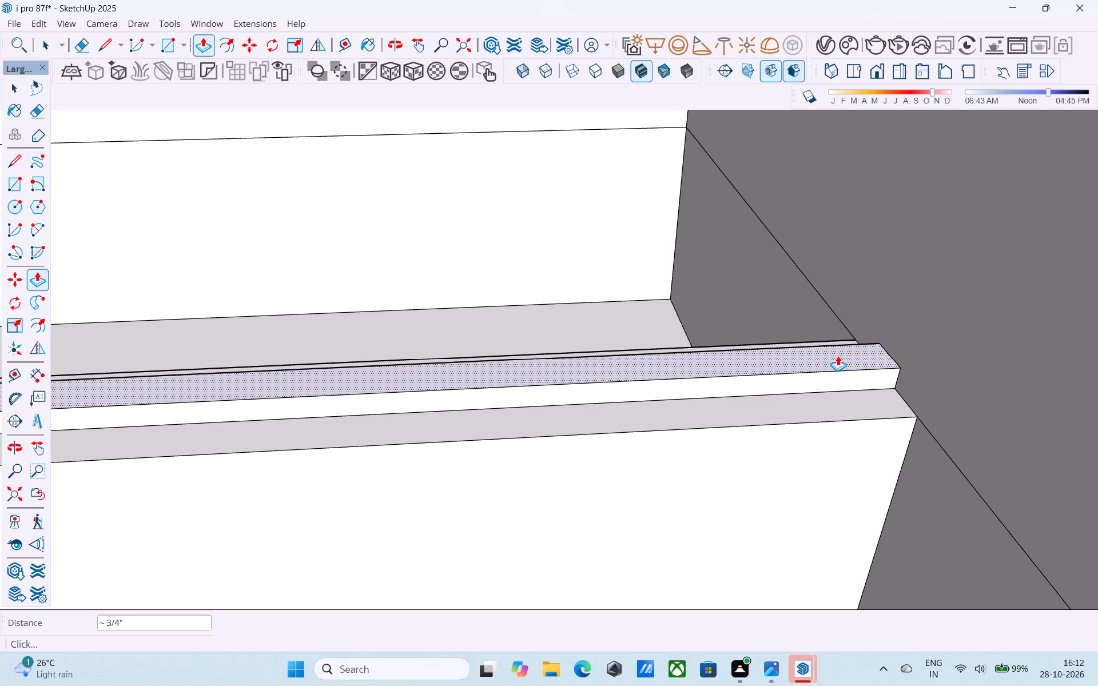
type("1'")
key("Return")
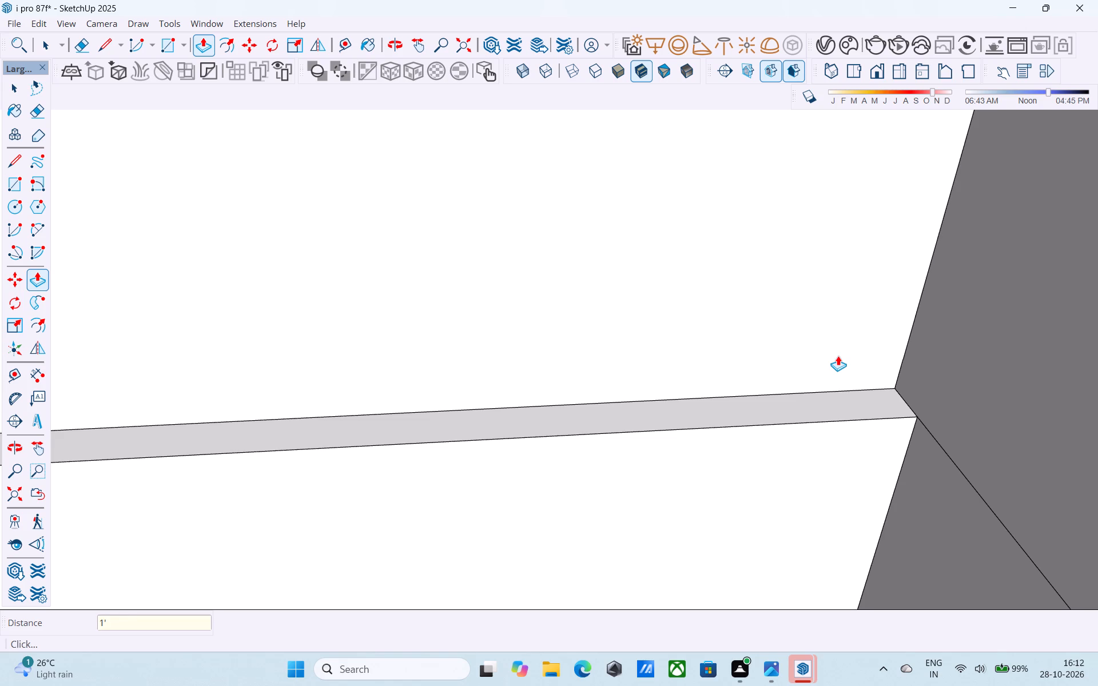
Offset the top face outline of the second recess upstand from the top inward by 1.5".
scroll(838, 350, "down", 18)
middle_click_drag(840, 400, 813, 367)
scroll(814, 364, "down", 5)
middle_click_drag(813, 365, 793, 348)
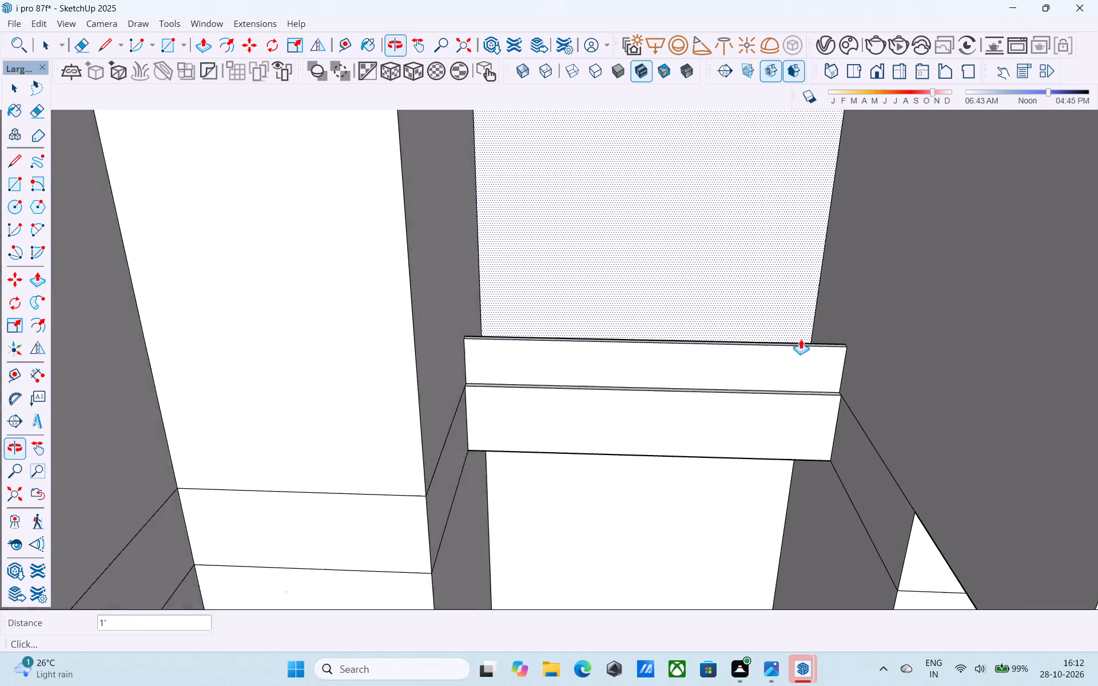
scroll(801, 338, "down", 11)
middle_click_drag(782, 384, 694, 320)
scroll(694, 310, "down", 6)
middle_click_drag(704, 441, 703, 508)
scroll(705, 508, "up", 2)
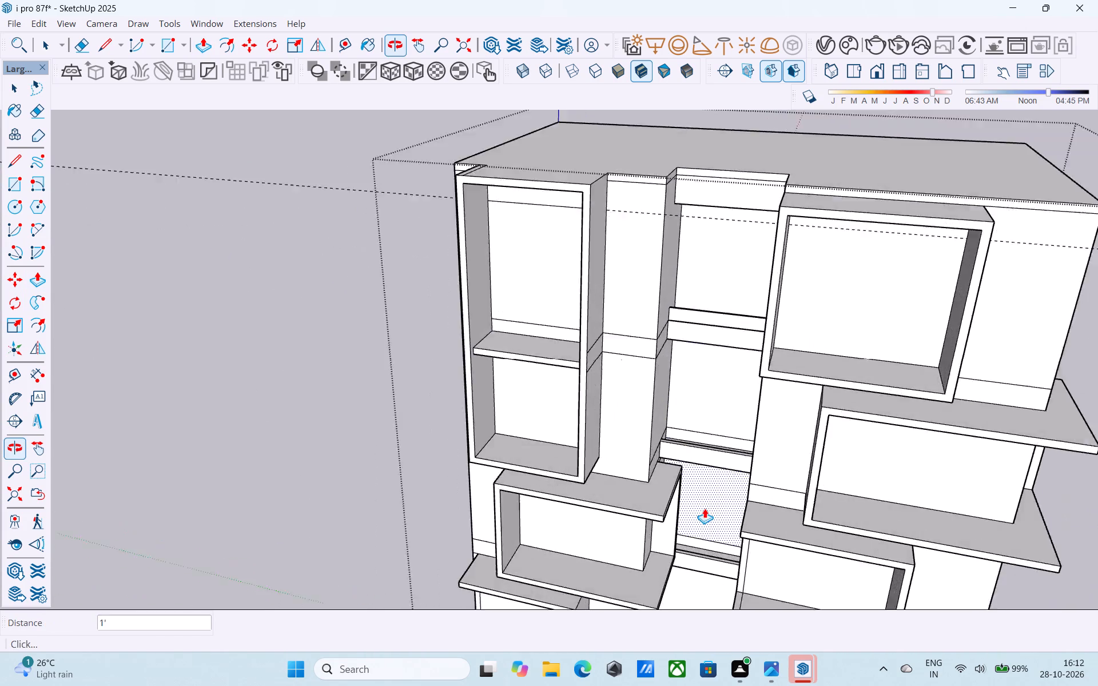
scroll(705, 508, "up", 15)
key("space")
middle_click_drag(665, 410, 675, 539)
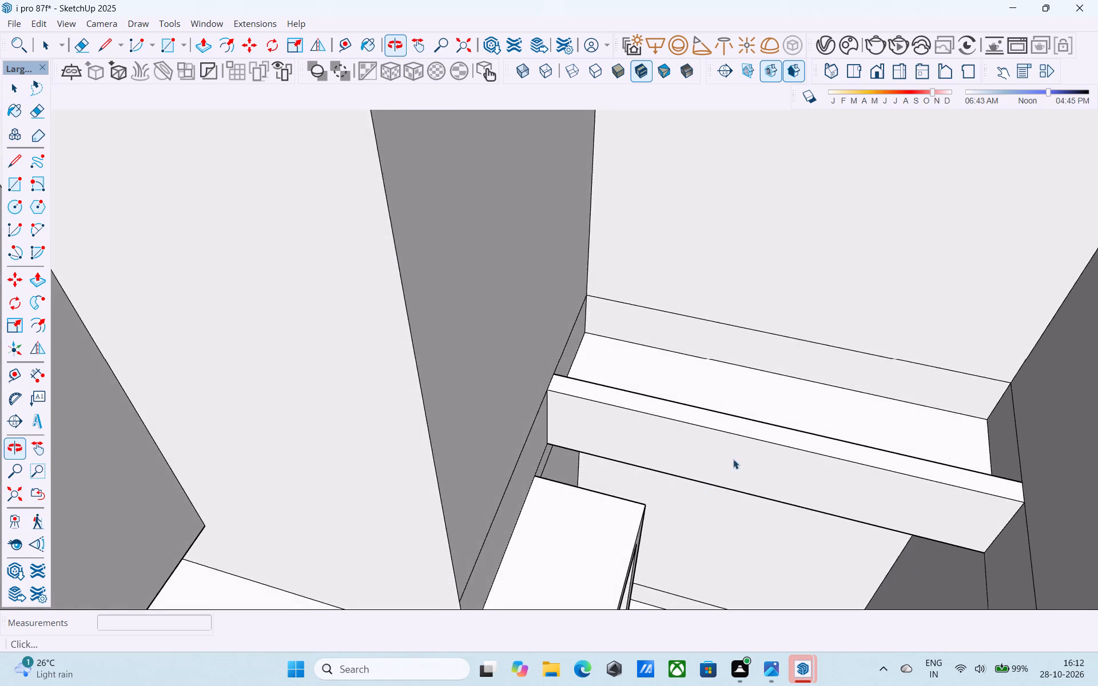
scroll(751, 440, "up", 8)
scroll(725, 423, "down", 2)
middle_click_drag(722, 421, 606, 428, "shift")
left_click(601, 426)
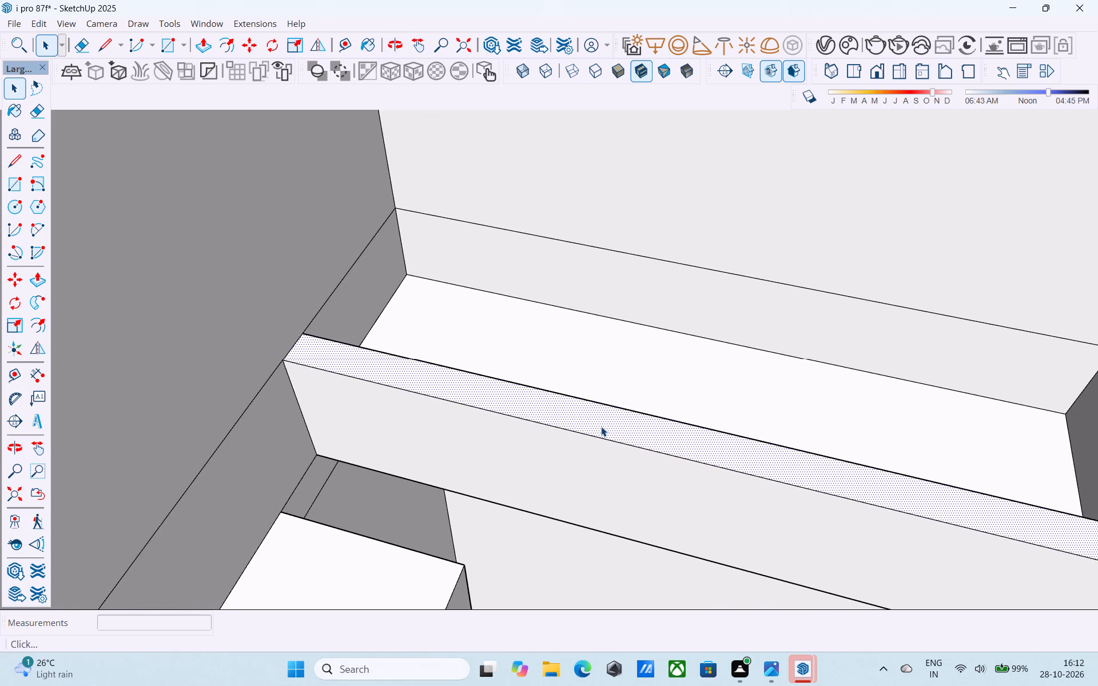
scroll(601, 426, "up", 4)
key("f")
left_click(601, 426)
type("1.")
key("5")
key("shift+quotedbl")
key("Return")
key("space")
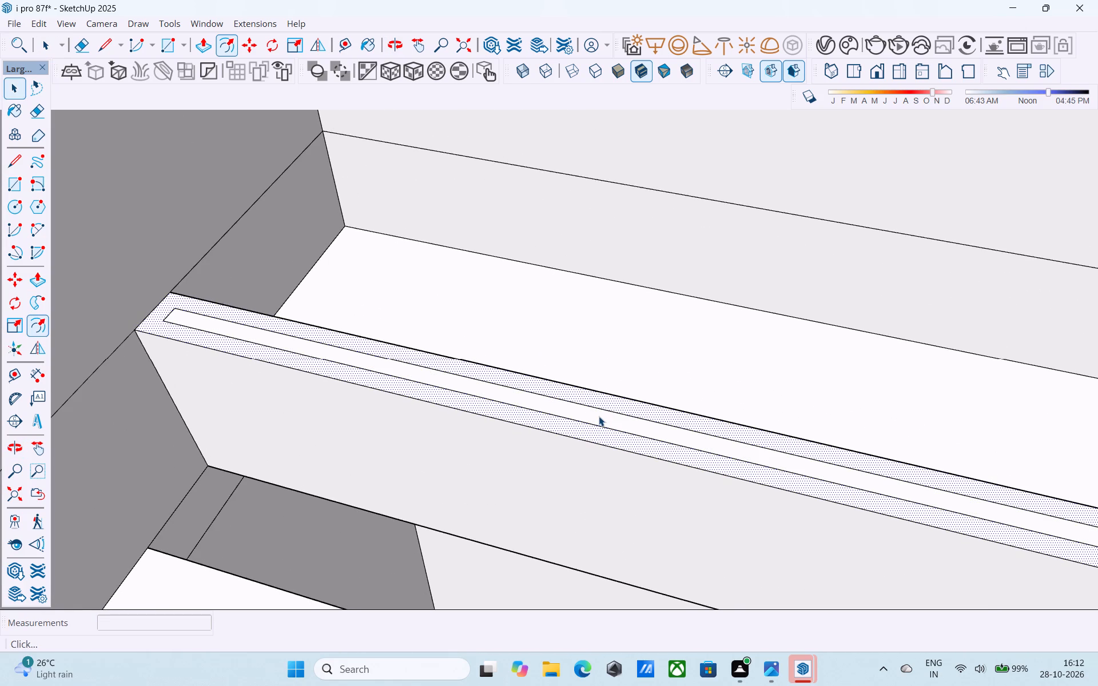
Draw two 1 1/2" lines extending the second upstand's inset long edges to the recess side wall at its left end.
key("l")
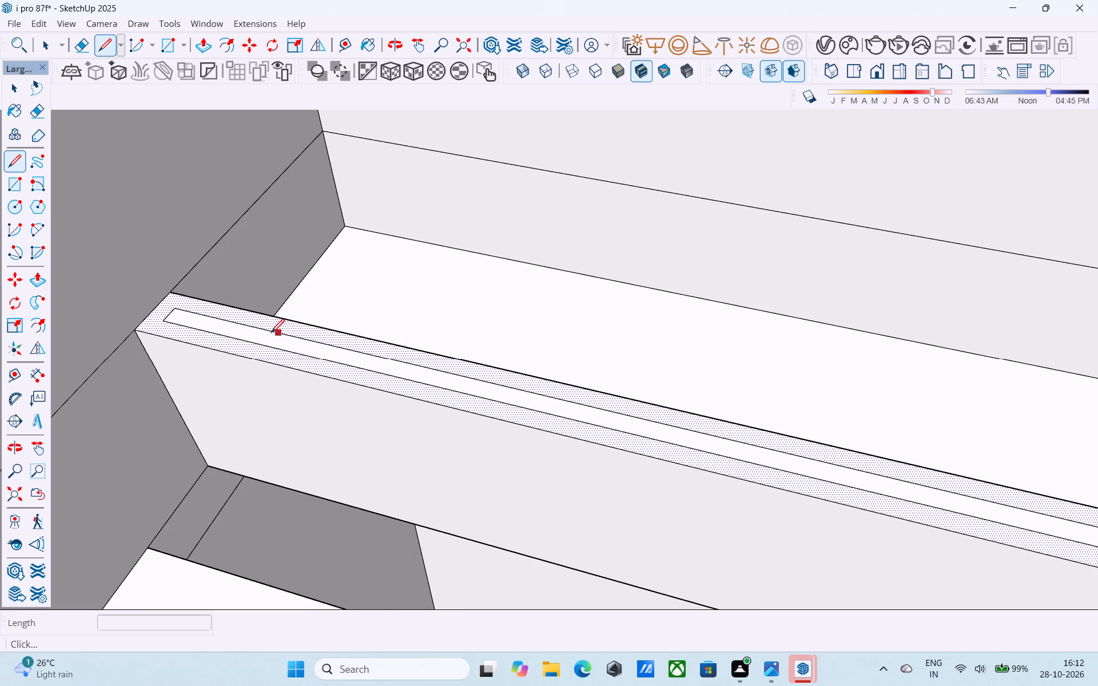
middle_click_drag(271, 334, 344, 344, "shift")
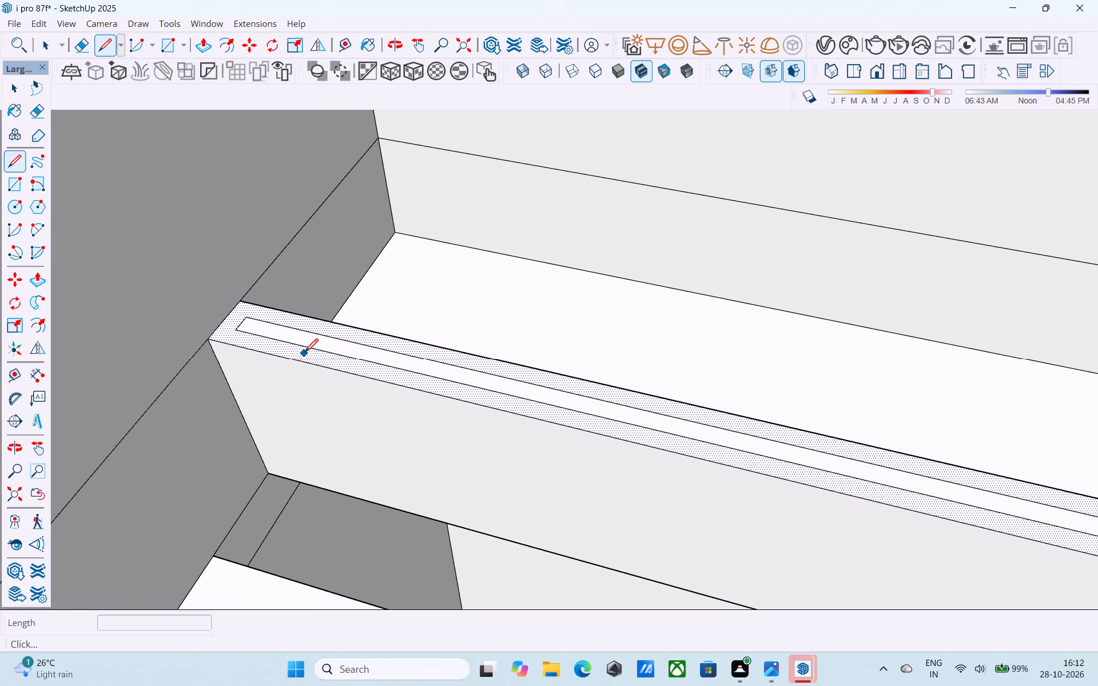
scroll(233, 326, "up", 7)
left_click(236, 330)
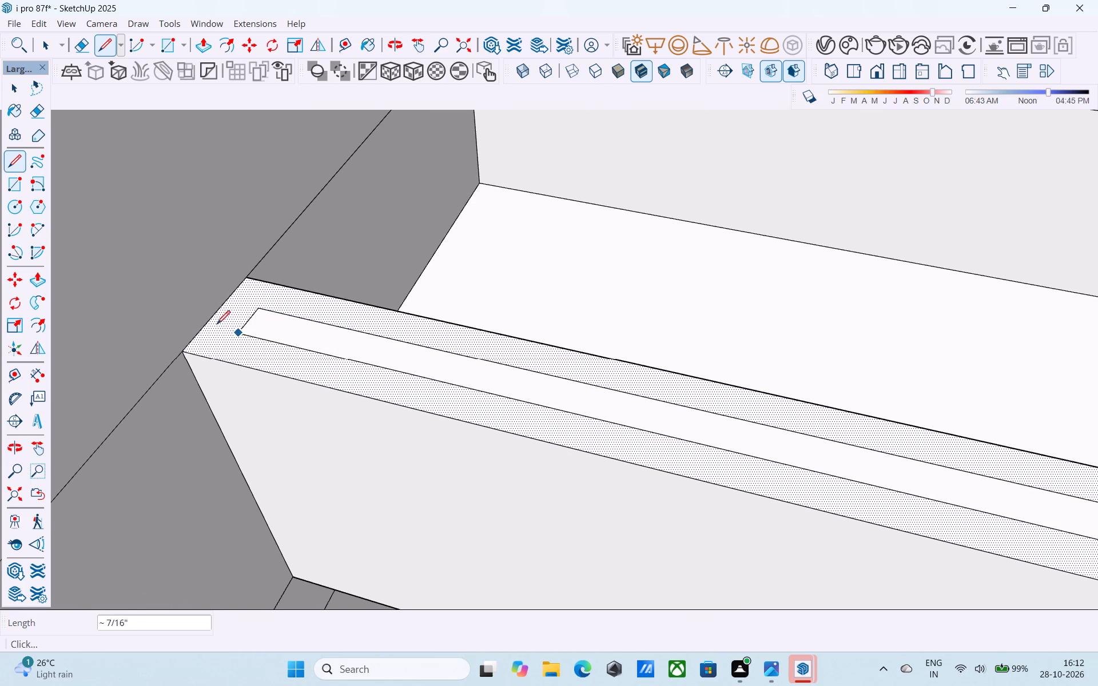
left_click(202, 323)
left_click(257, 311)
left_click(218, 306)
key("ctrl+z")
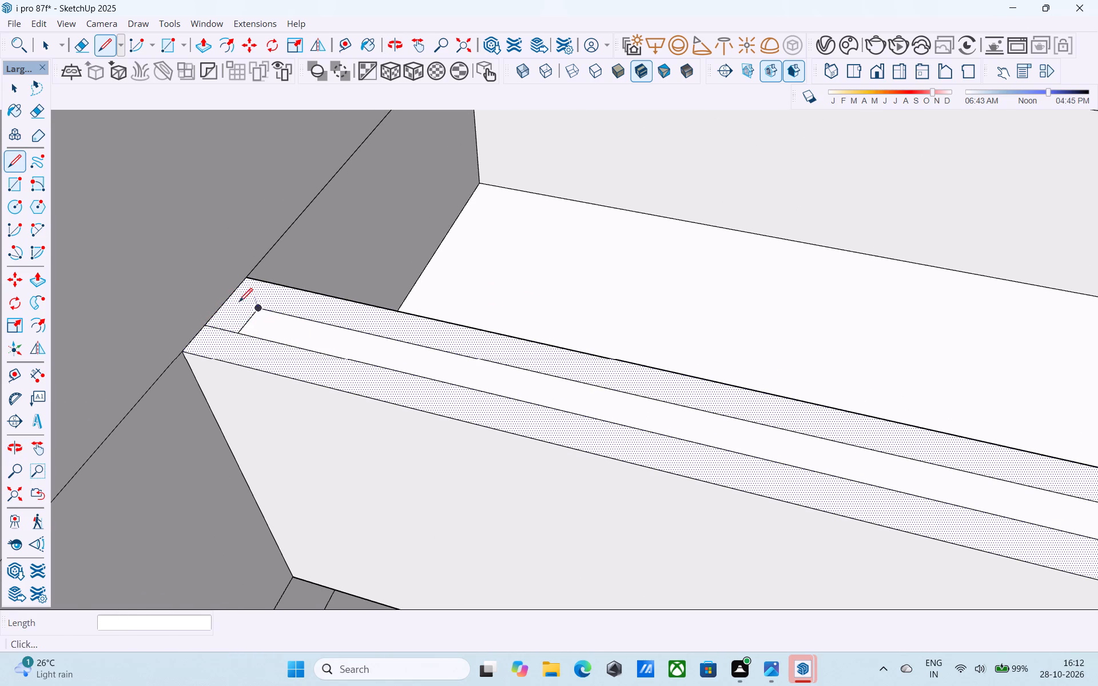
left_click(257, 308)
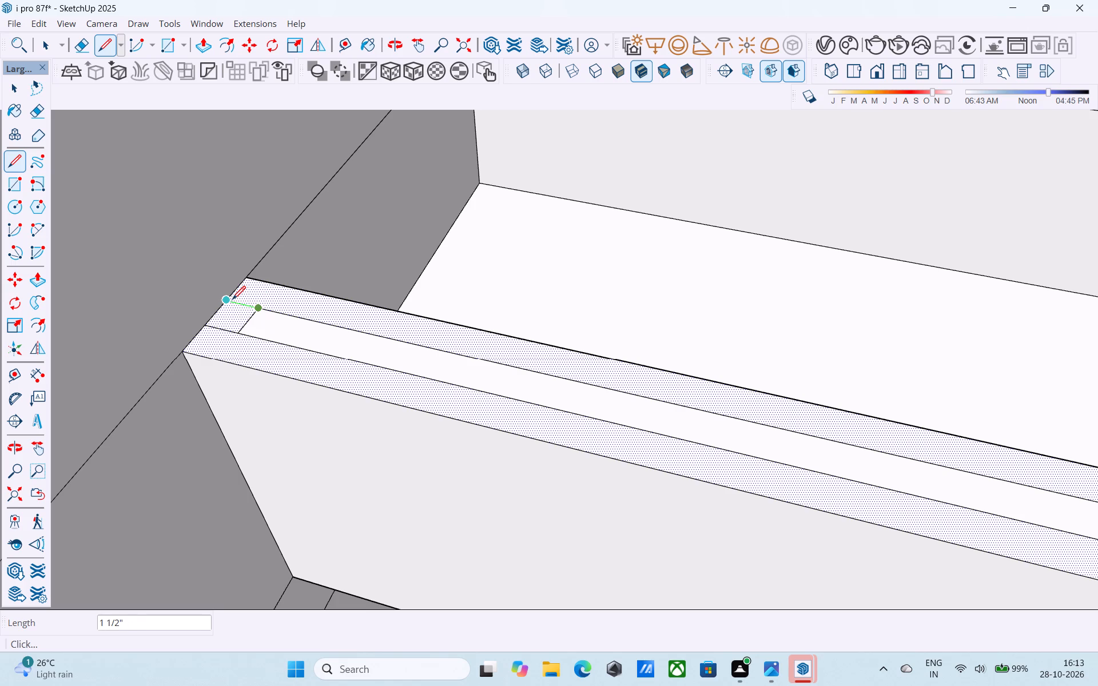
left_click(232, 301)
Draw two 1 1/2" lines extending the second upstand's inset long edges to the recess side wall at its right end.
scroll(225, 362, "down", 10)
middle_click_drag(405, 377, 470, 360)
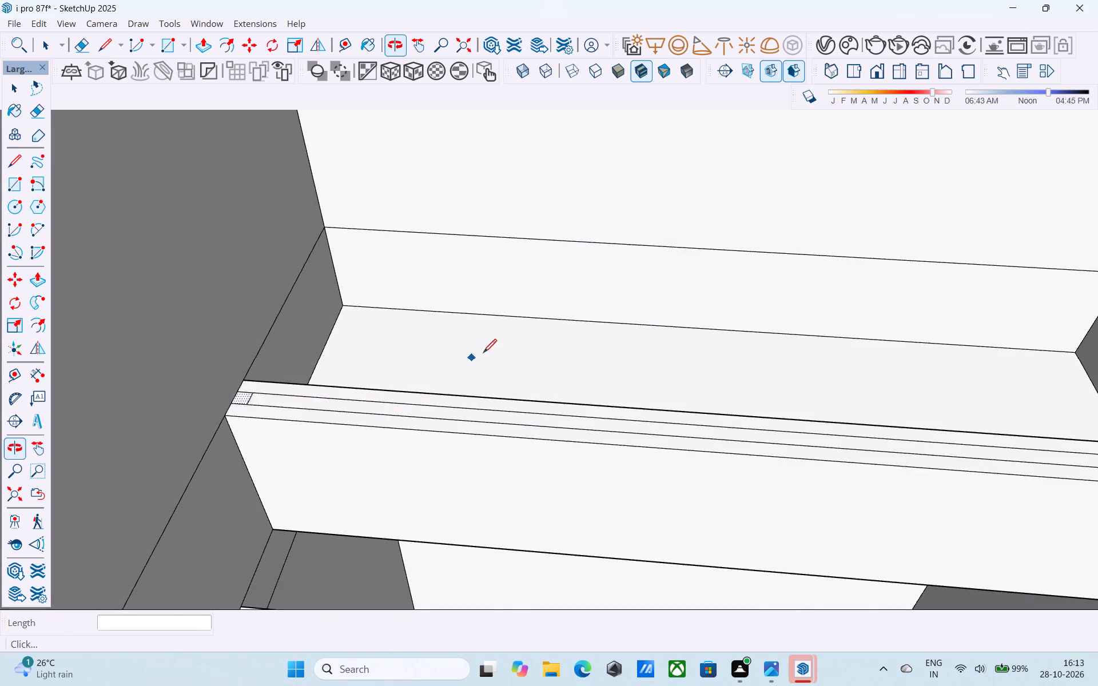
scroll(563, 345, "down", 5)
middle_click_drag(566, 345, 432, 358, "shift")
middle_click_drag(636, 429, 714, 425)
scroll(770, 395, "up", 6)
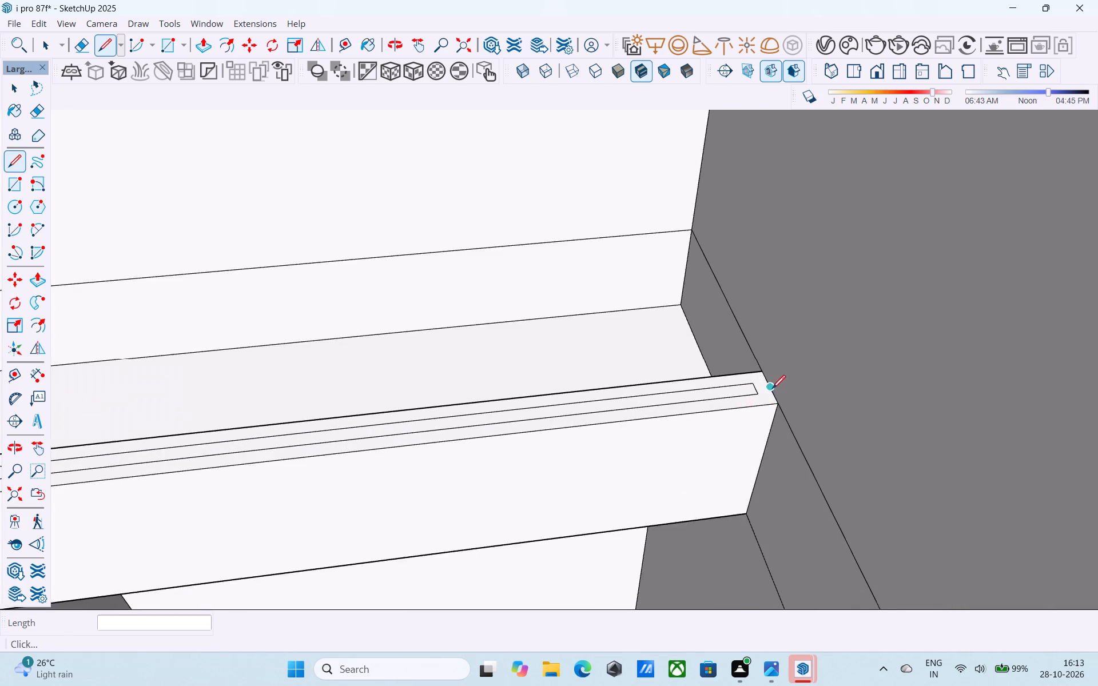
scroll(772, 390, "up", 10)
left_click(729, 375)
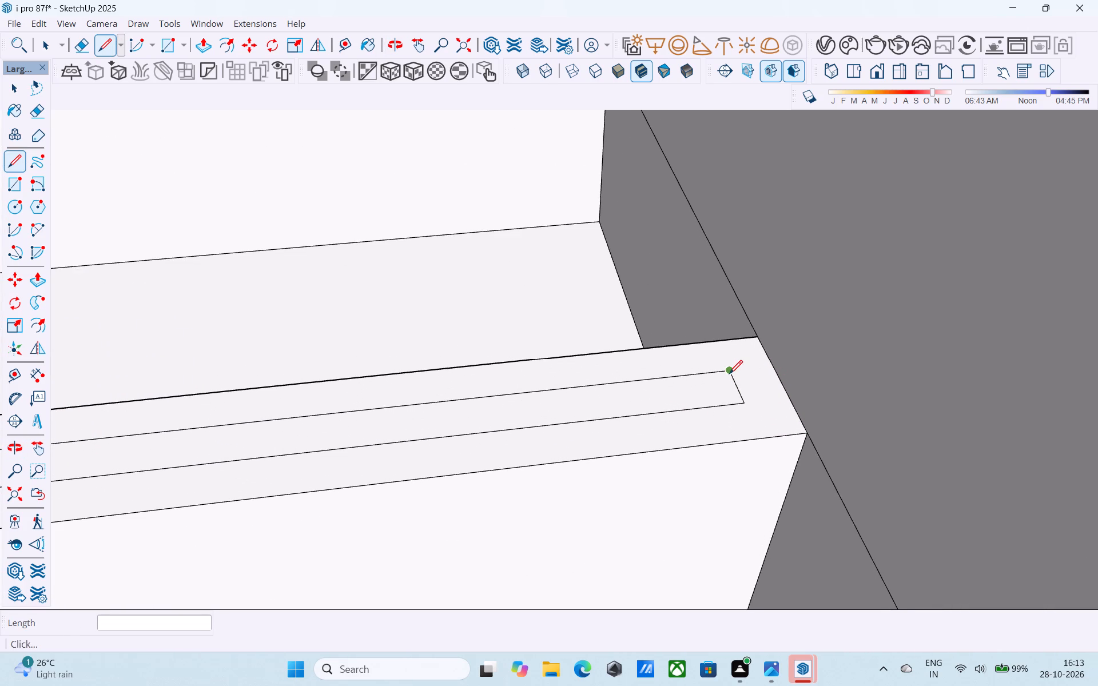
left_click(777, 368)
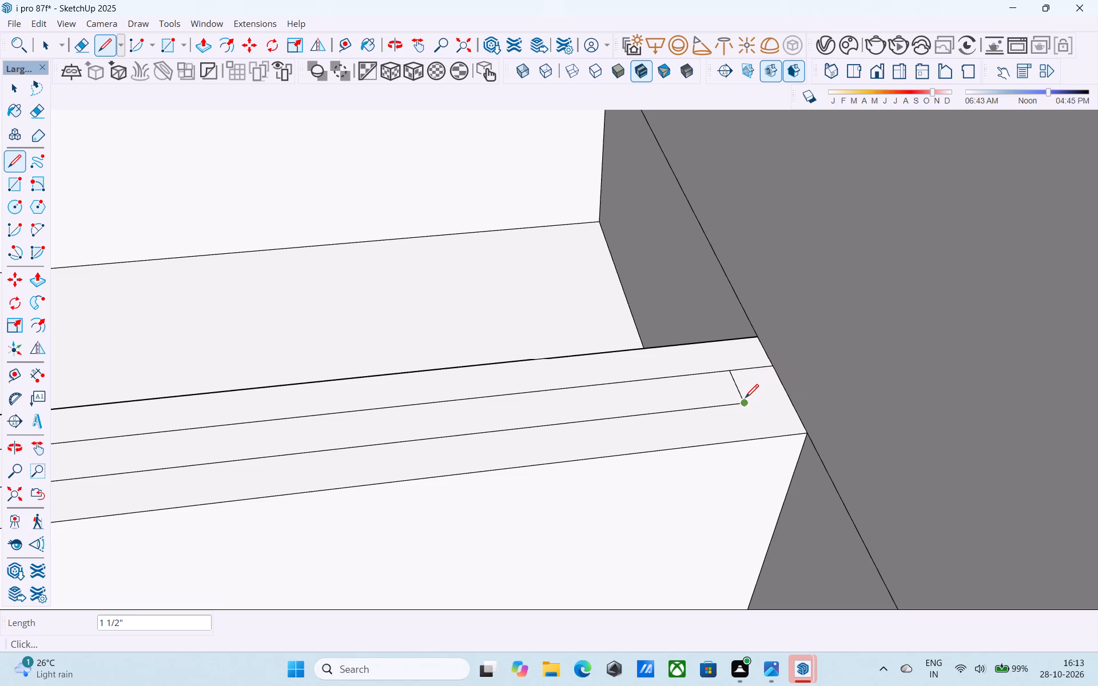
left_click(745, 399)
left_click(786, 400)
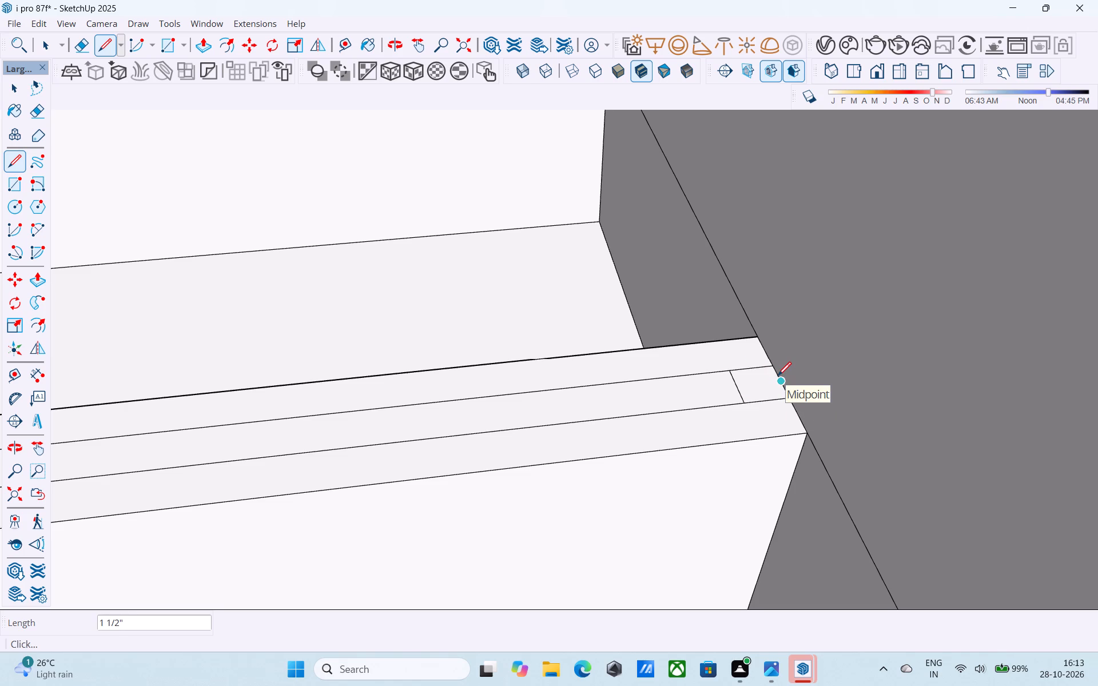
Erase the inset outline's short end edges at both ends of the second recess upstand.
key("e")
left_click_drag(722, 389, 753, 384)
scroll(753, 384, "down", 3)
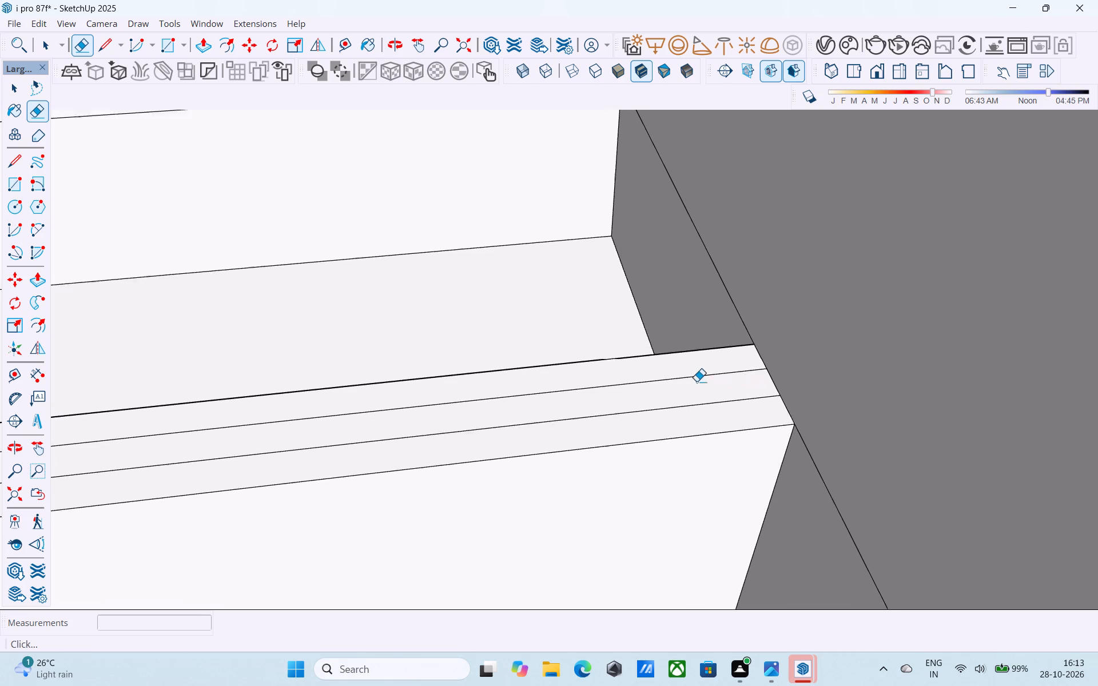
scroll(697, 381, "down", 2)
scroll(787, 342, "down", 8)
scroll(740, 374, "down", 5)
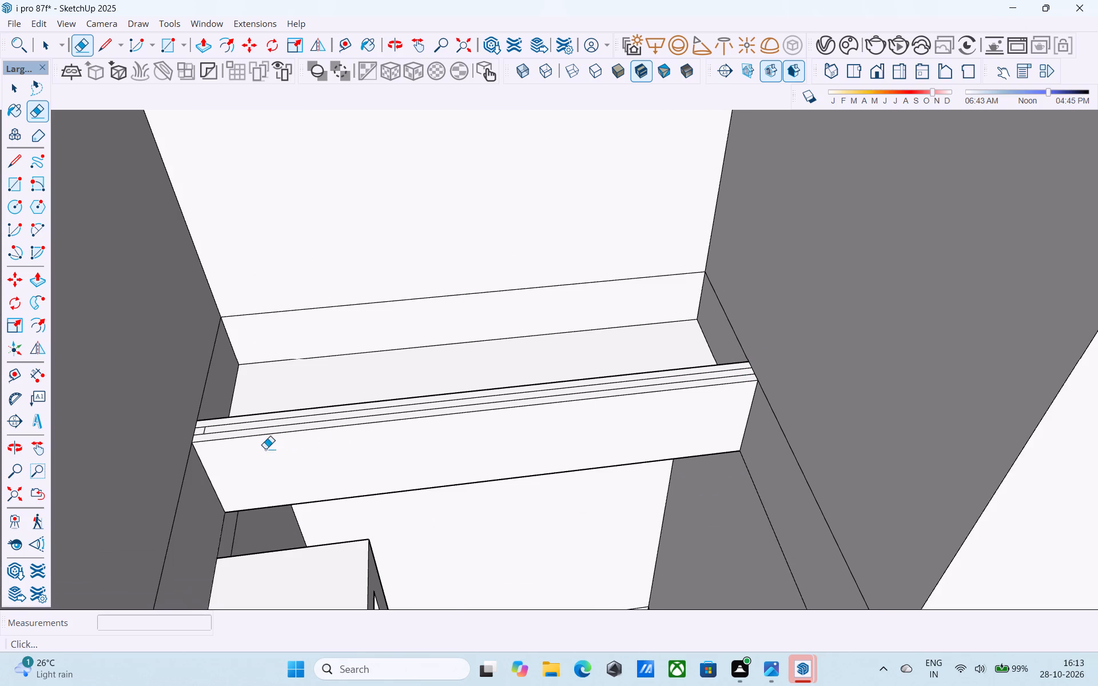
middle_click_drag(237, 436, 387, 422)
scroll(412, 412, "up", 12)
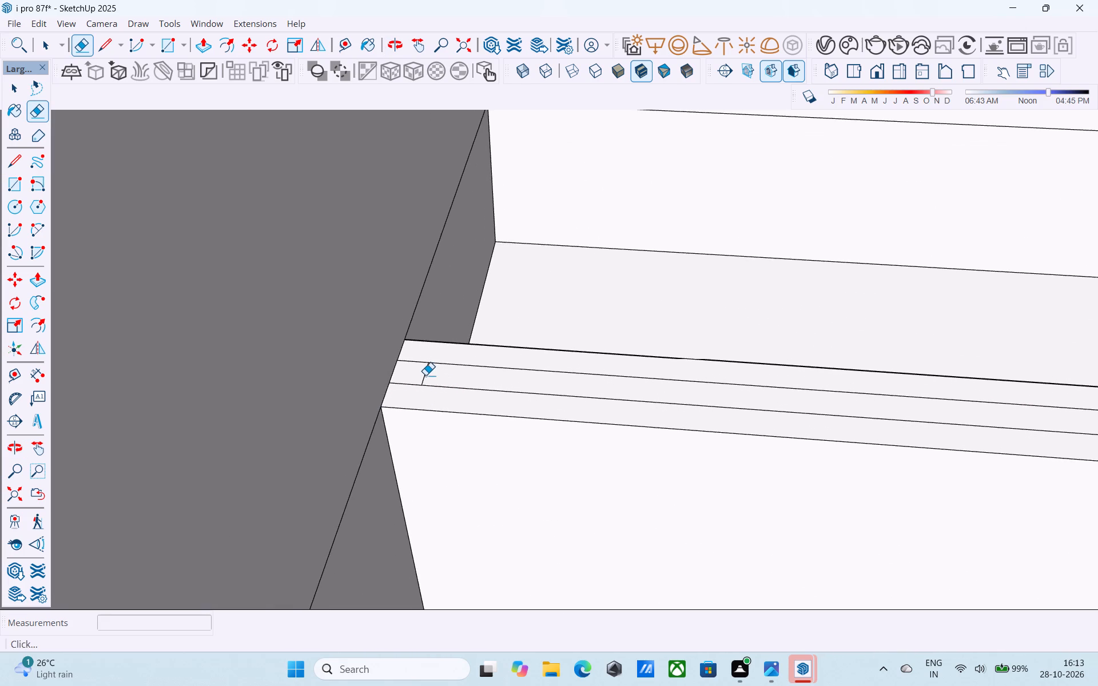
scroll(425, 375, "up", 2)
left_click(425, 375)
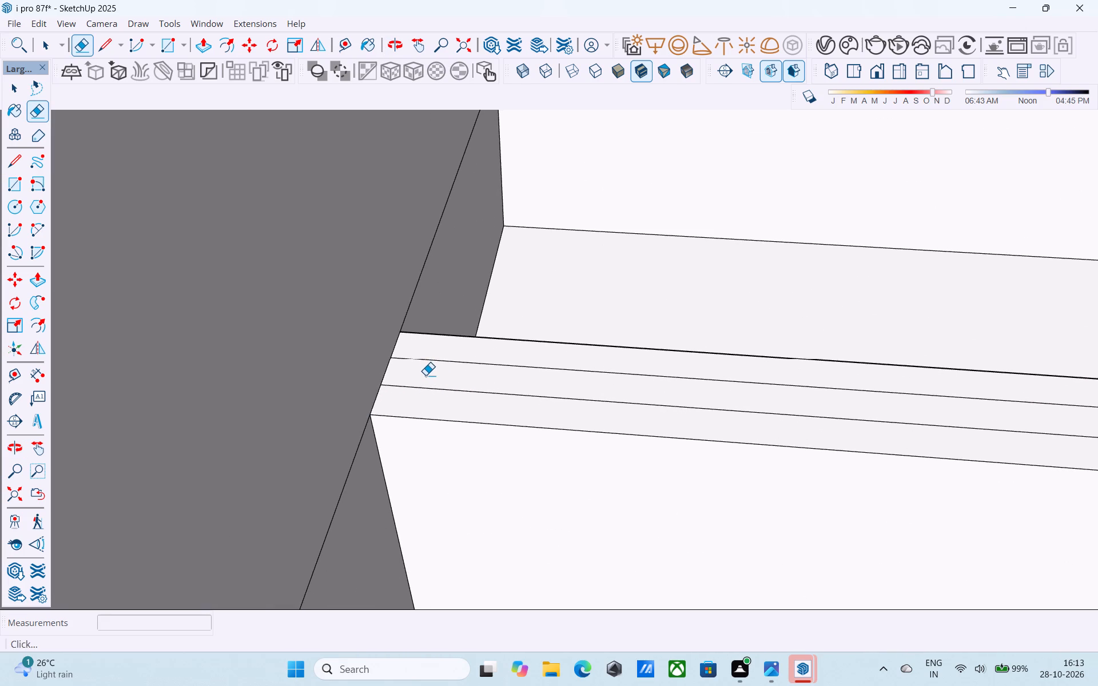
Push/Pull the full-width inset strip on top of the second recess upstand up by 1'.
scroll(425, 375, "down", 10)
middle_click_drag(636, 408, 432, 428)
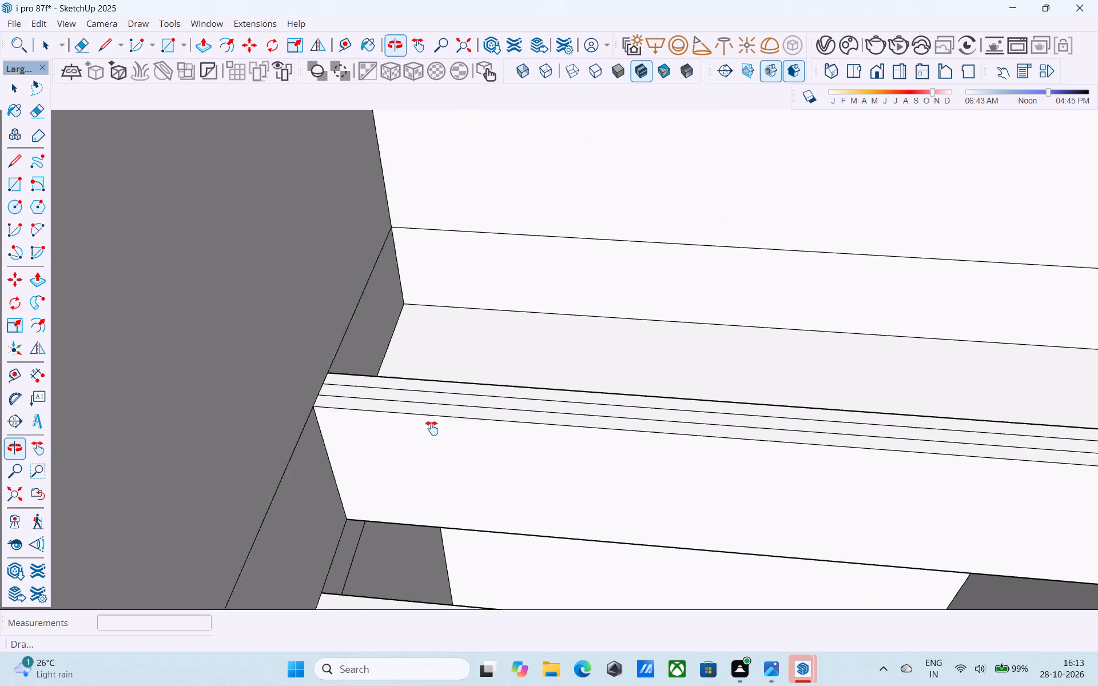
middle_click_drag(432, 428, 424, 428)
scroll(432, 423, "up", 8)
key("space")
left_click(434, 416)
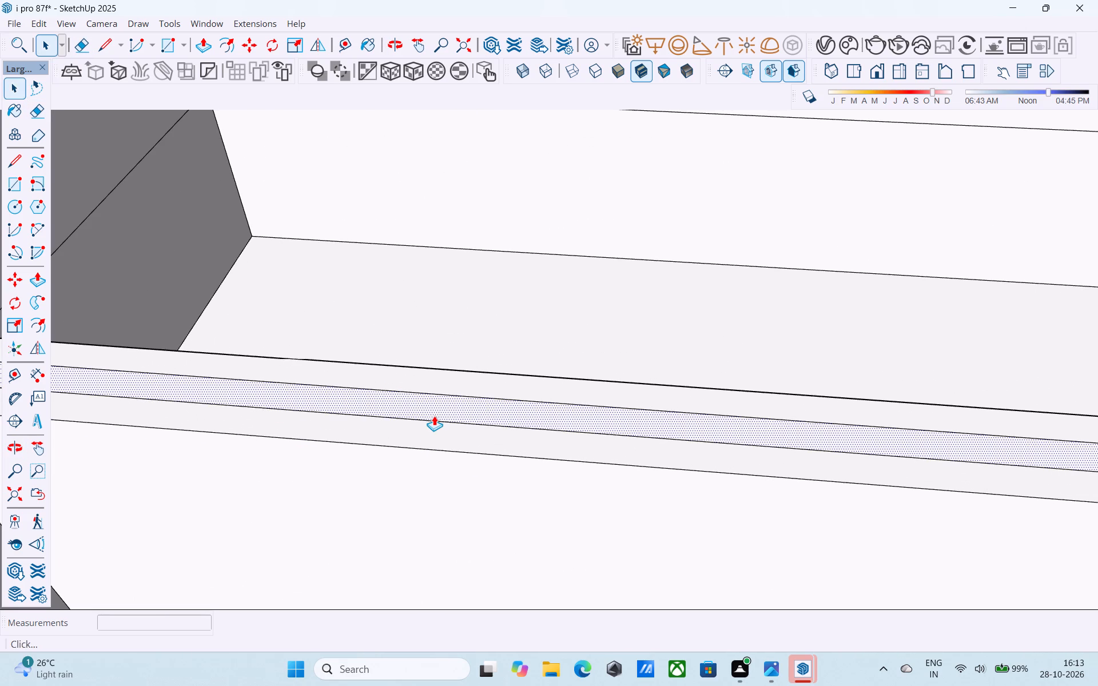
key("p")
left_click(434, 416)
key("1")
key("apostrophe")
key("Return")
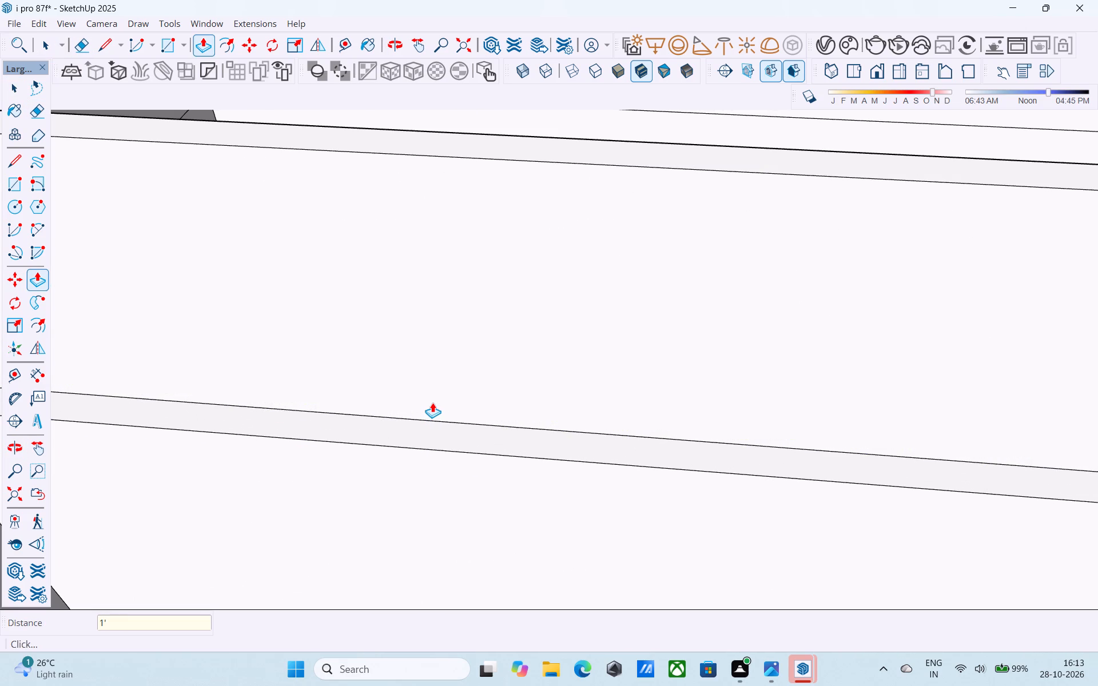
key("space")
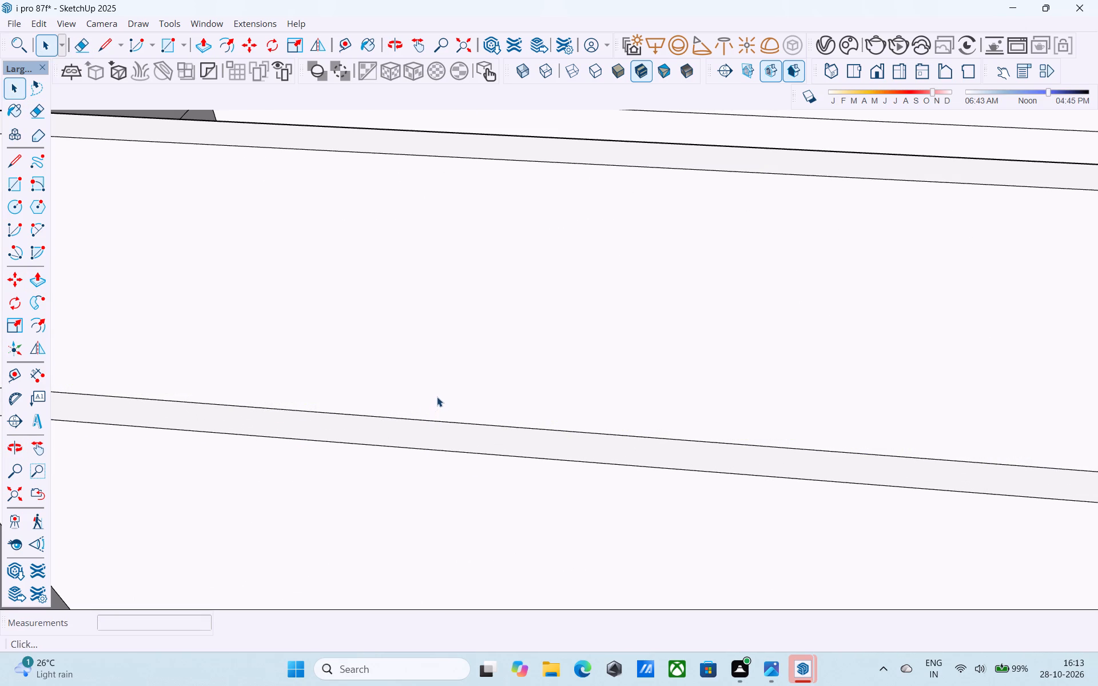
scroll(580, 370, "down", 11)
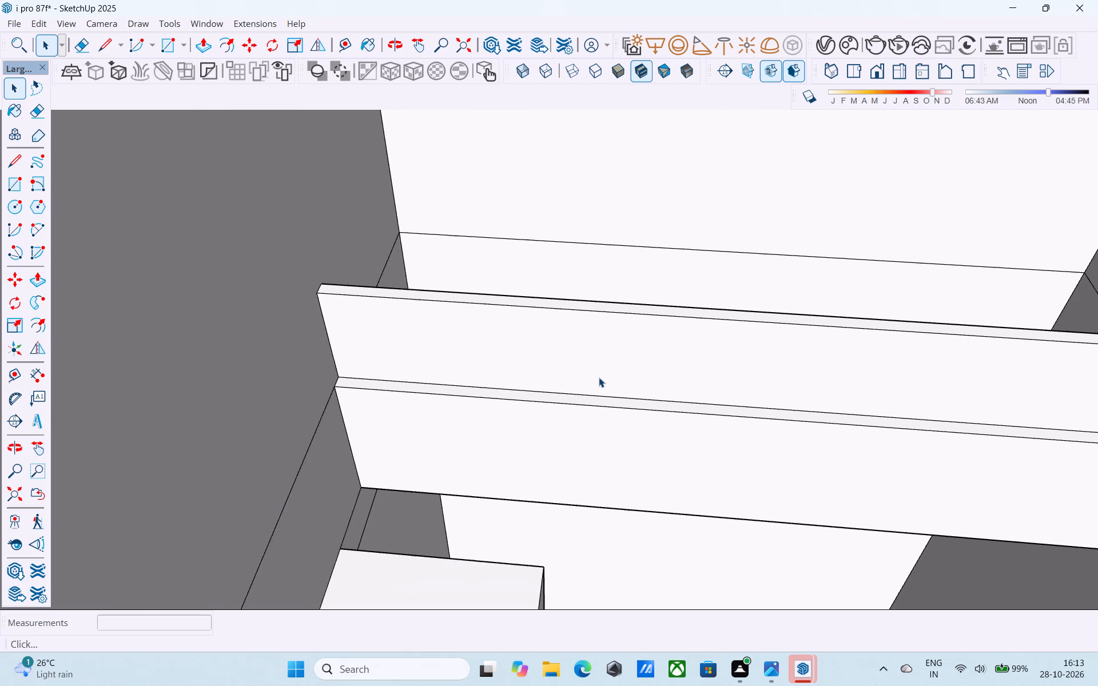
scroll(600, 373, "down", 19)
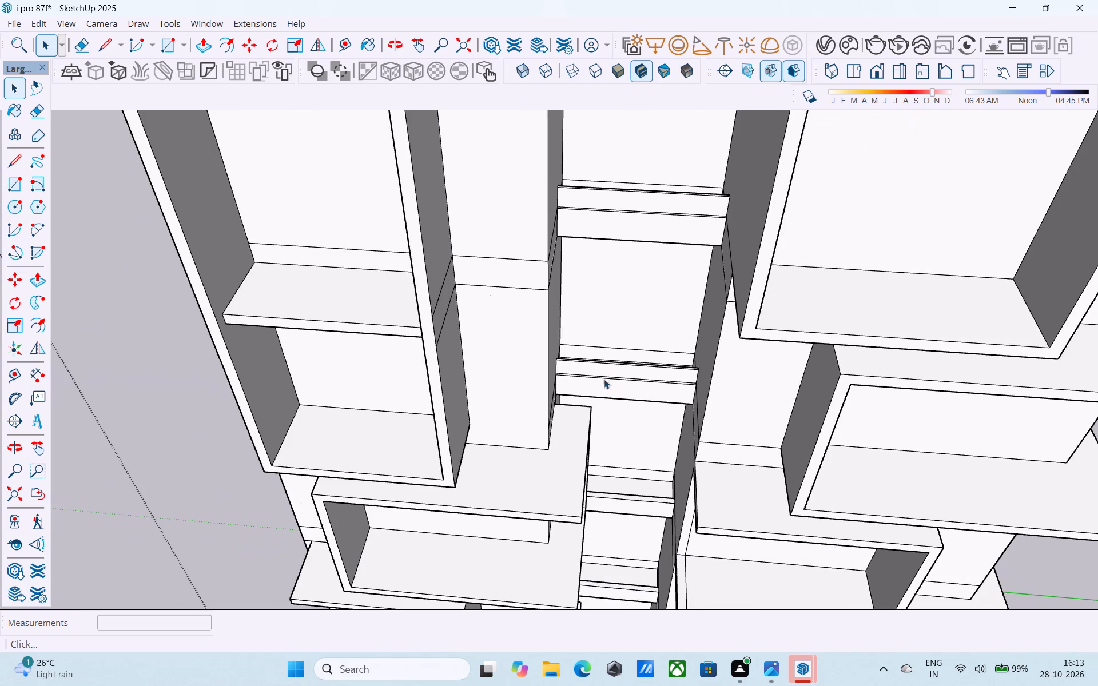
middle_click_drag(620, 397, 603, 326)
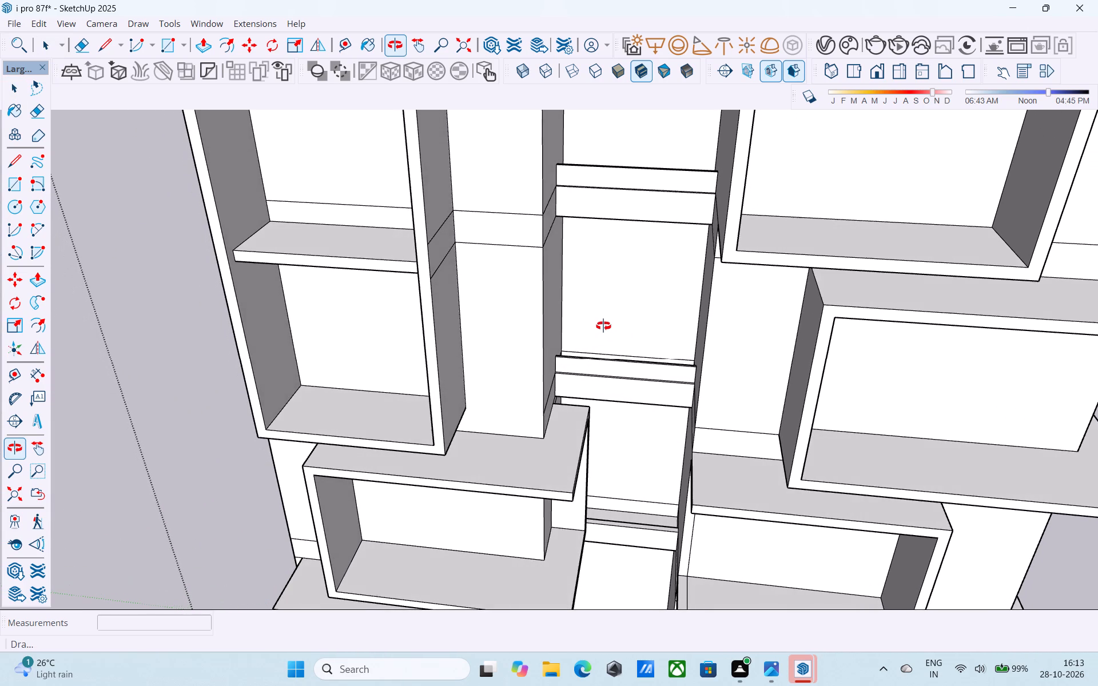
Offset the top face of the third recess upstand inward by 1.5".
middle_click_drag(603, 326, 568, 310)
middle_click_drag(615, 393, 590, 374)
scroll(578, 333, "down", 5)
scroll(606, 466, "up", 13)
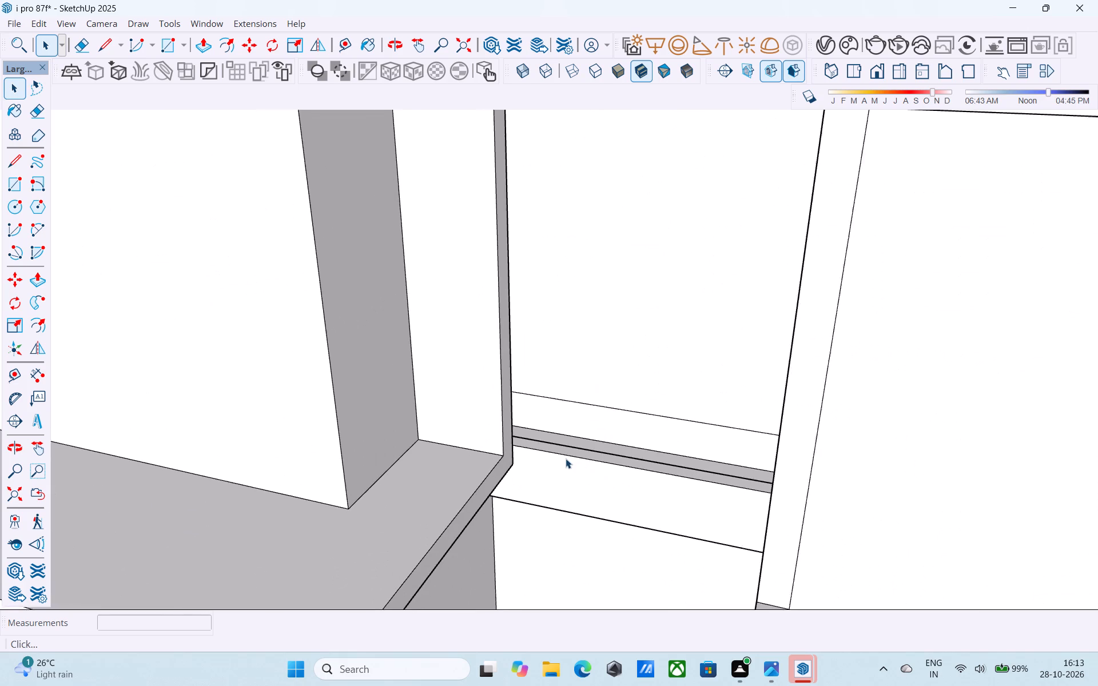
scroll(566, 458, "up", 14)
scroll(294, 506, "down", 2)
scroll(802, 416, "up", 3)
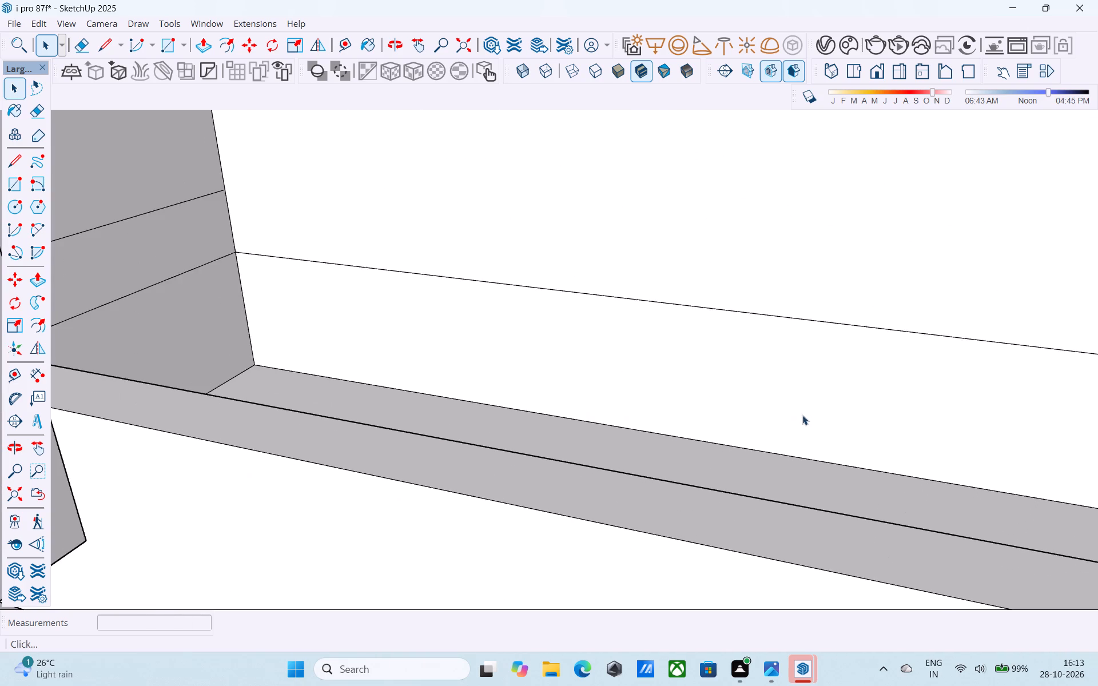
scroll(662, 429, "down", 1)
middle_click_drag(655, 432, 646, 464)
middle_click_drag(694, 498, 685, 427, "shift")
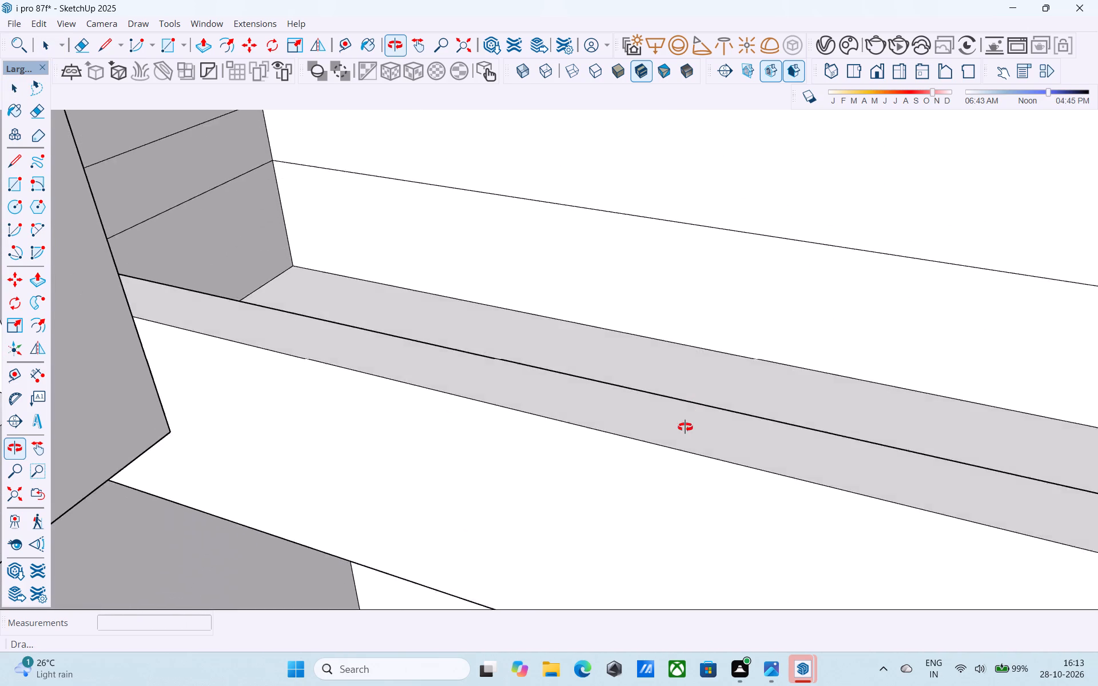
middle_click_drag(685, 427, 631, 509, "shift")
left_click(629, 417)
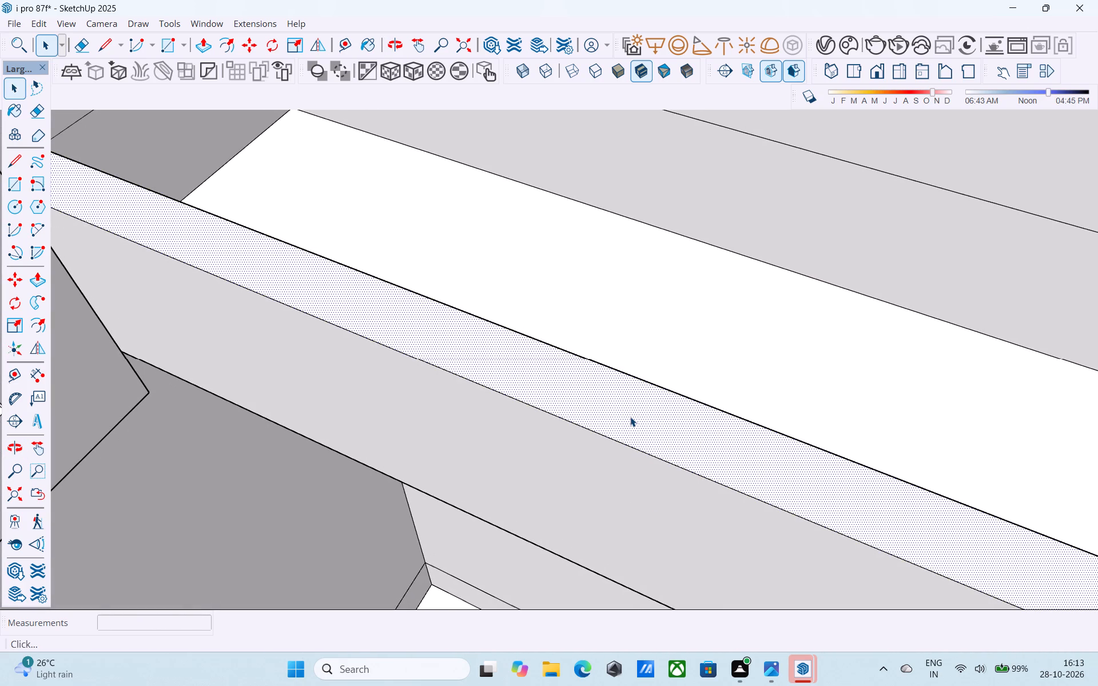
key("f")
left_click(630, 417)
key("1")
key("period")
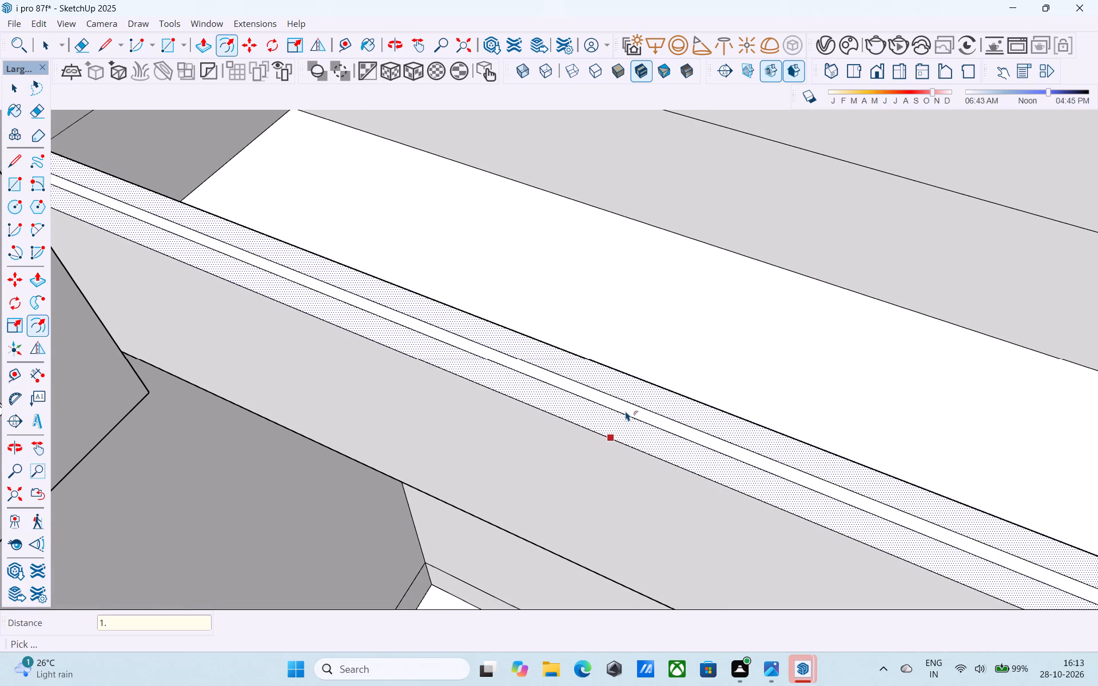
key("5")
key("shift+quotedbl")
key("Return")
key("space")
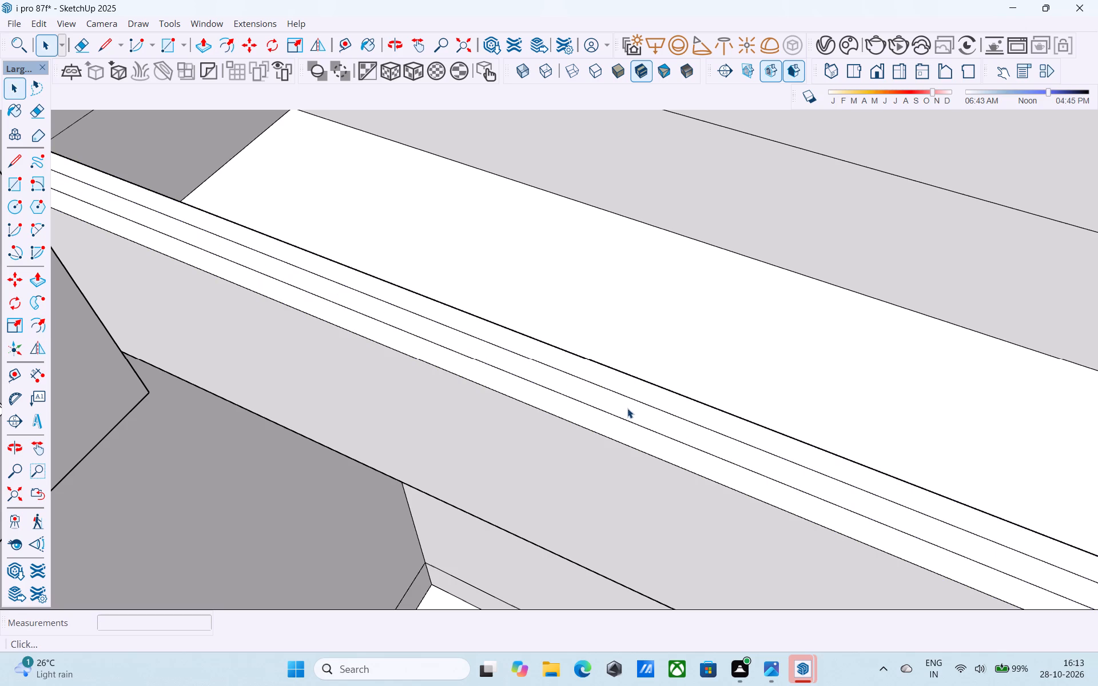
Draw two 1 1/2" lines extending the third upstand's inset long edges to the recess side wall at its left end.
middle_click_drag(493, 368, 559, 413, "shift")
middle_click_drag(443, 337, 483, 361, "shift")
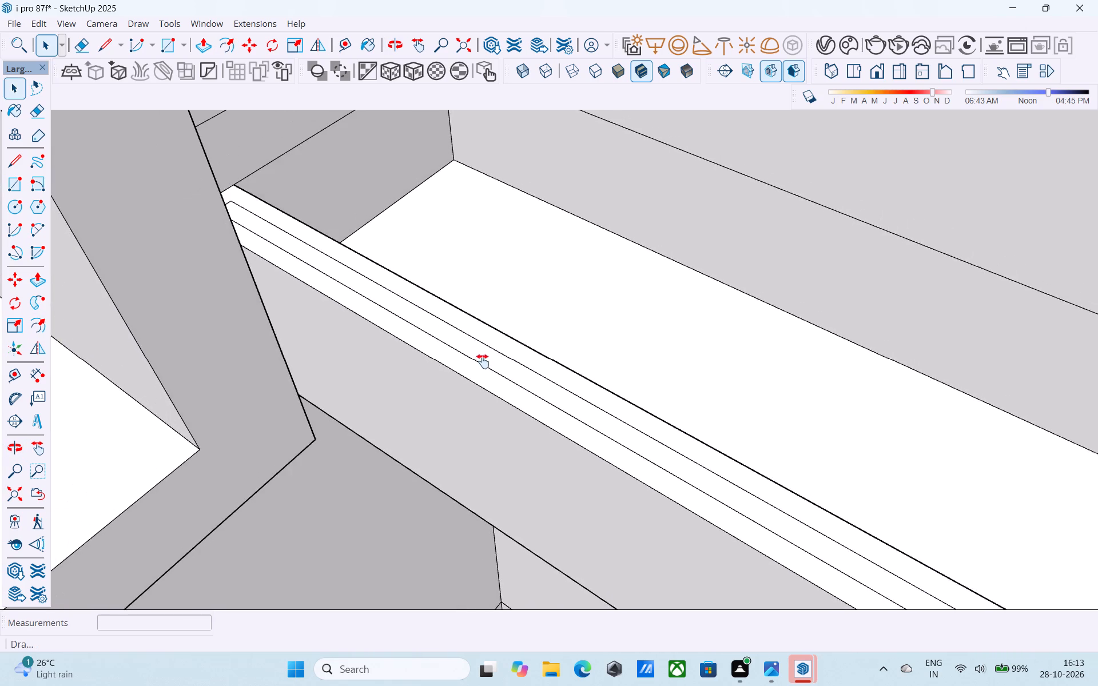
middle_click_drag(483, 361, 474, 358, "shift")
middle_click_drag(451, 352, 399, 327)
scroll(292, 164, "up", 1)
middle_click_drag(290, 166, 333, 226, "shift")
middle_click_drag(342, 251, 332, 248)
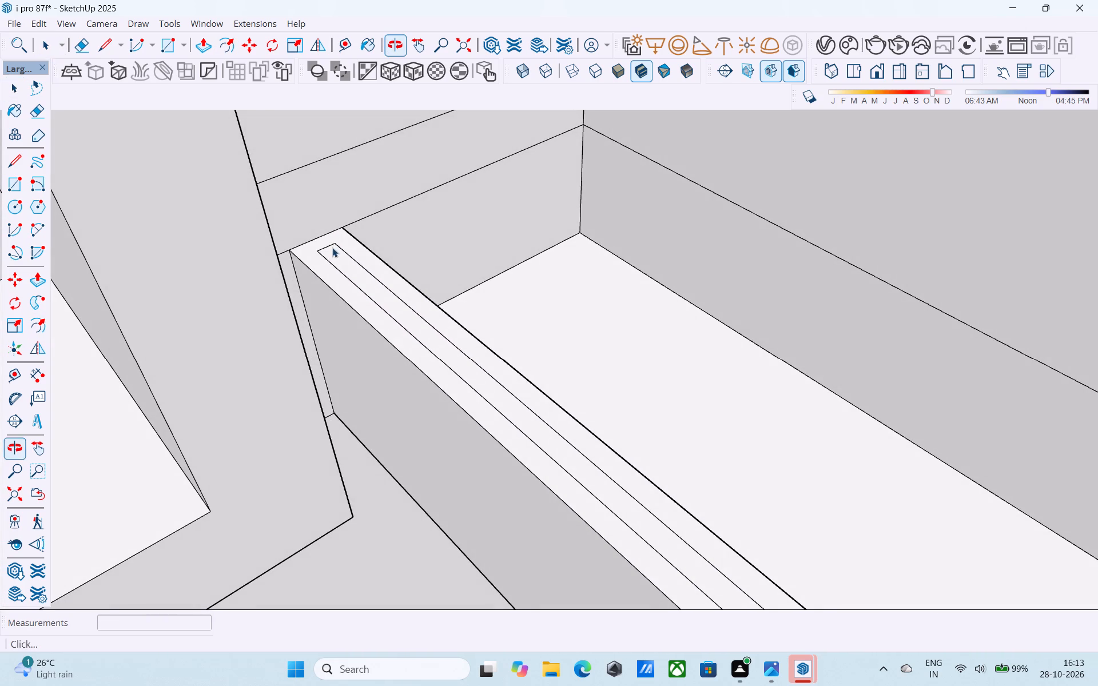
key("l")
middle_click_drag(332, 248, 325, 242)
scroll(325, 250, "up", 7)
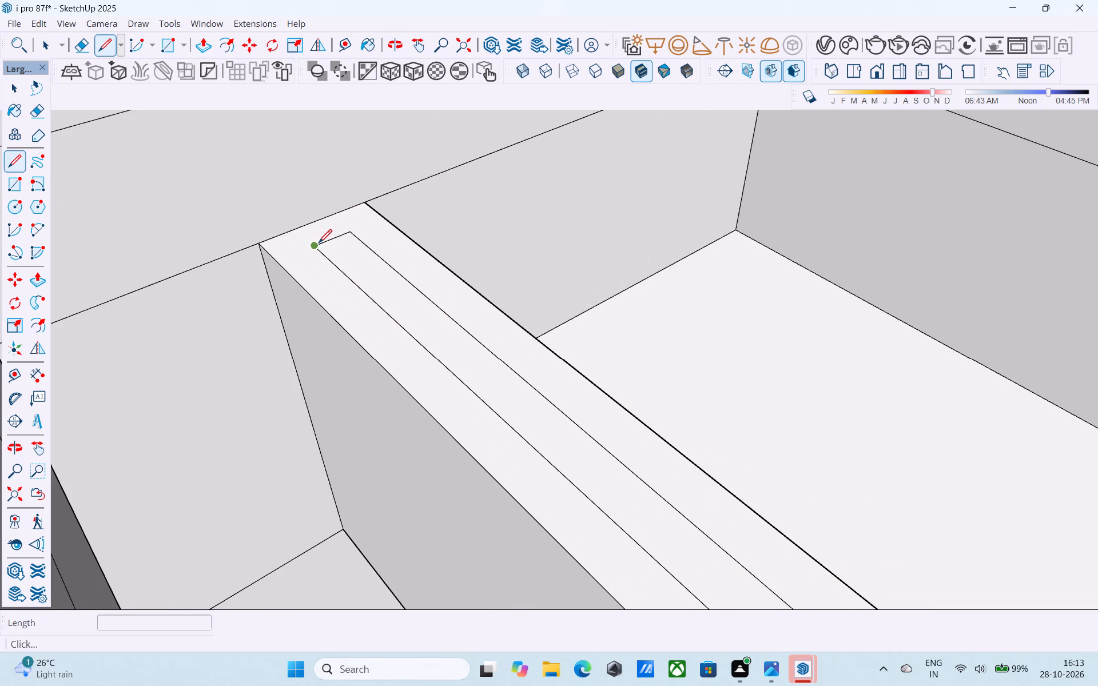
left_click(319, 244)
left_click(299, 230)
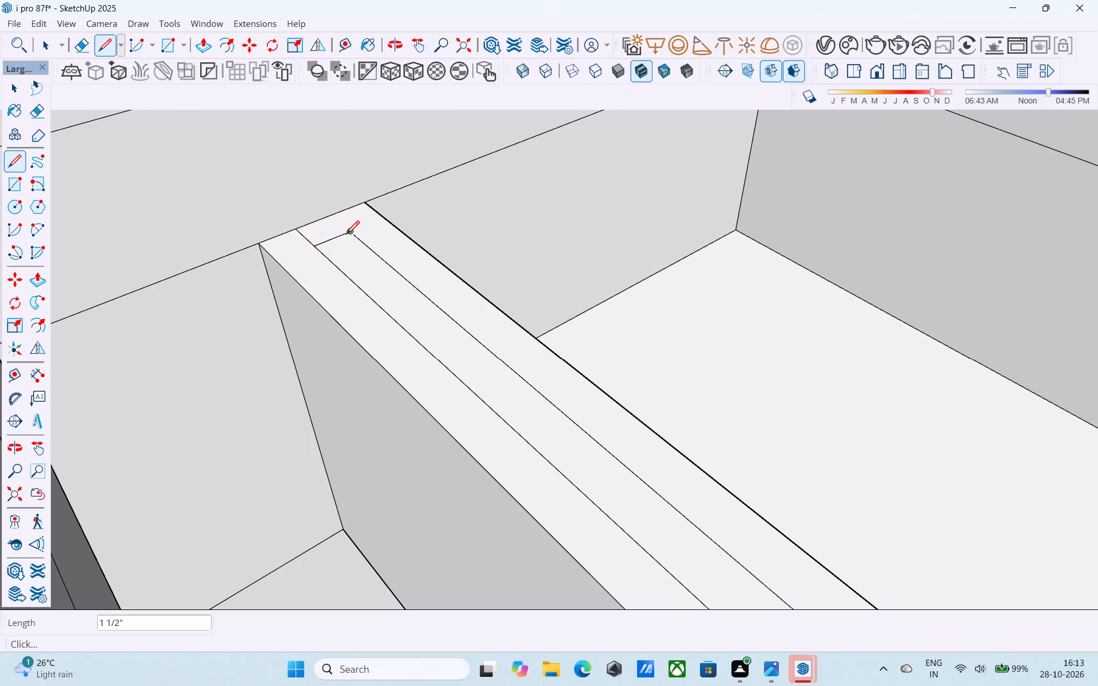
left_click(346, 236)
left_click(328, 222)
Erase the inset outline's short end edge at the left end of the third recess upstand.
key("e")
left_click_drag(333, 230, 345, 247)
Draw two 1 1/2" lines extending the third upstand's inset long edges to the recess side wall at its right end.
scroll(370, 261, "down", 4)
middle_click_drag(372, 262, 464, 273)
left_click(21, 548)
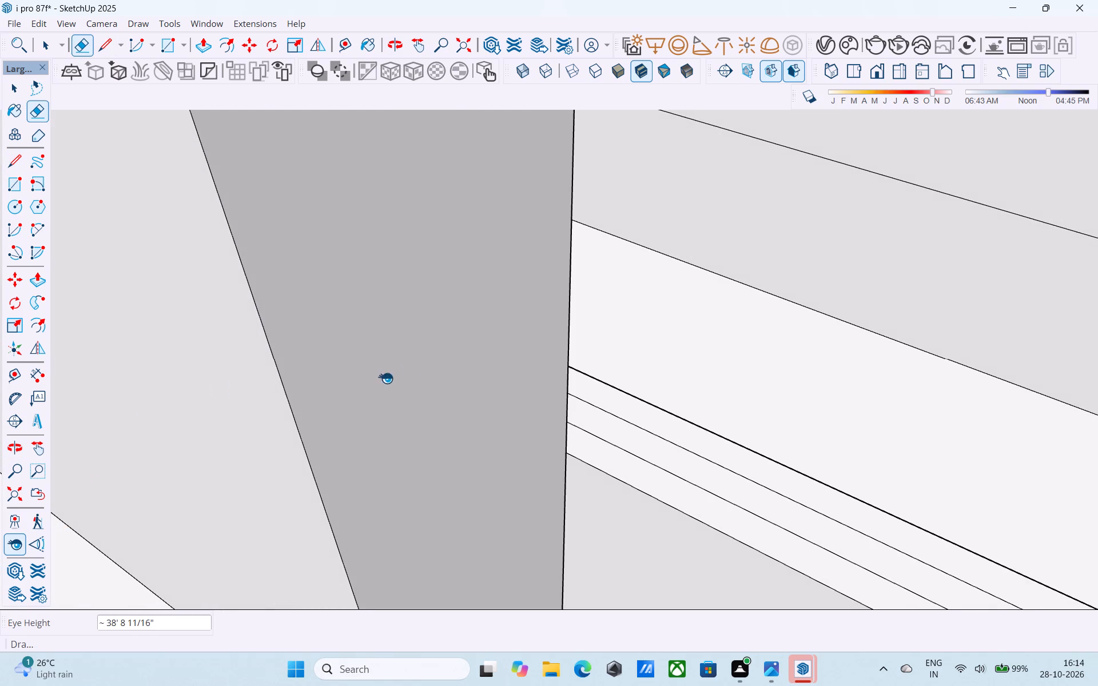
left_click_drag(391, 374, 1027, 275)
key("l")
scroll(997, 242, "up", 4)
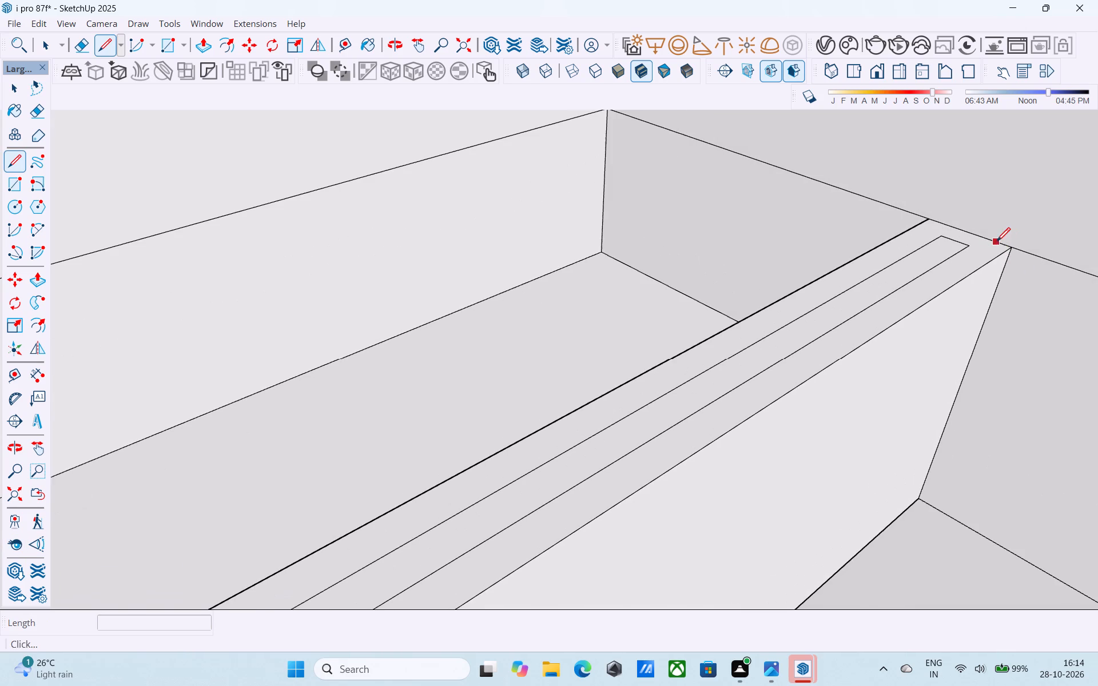
scroll(962, 250, "up", 5)
left_click(970, 245)
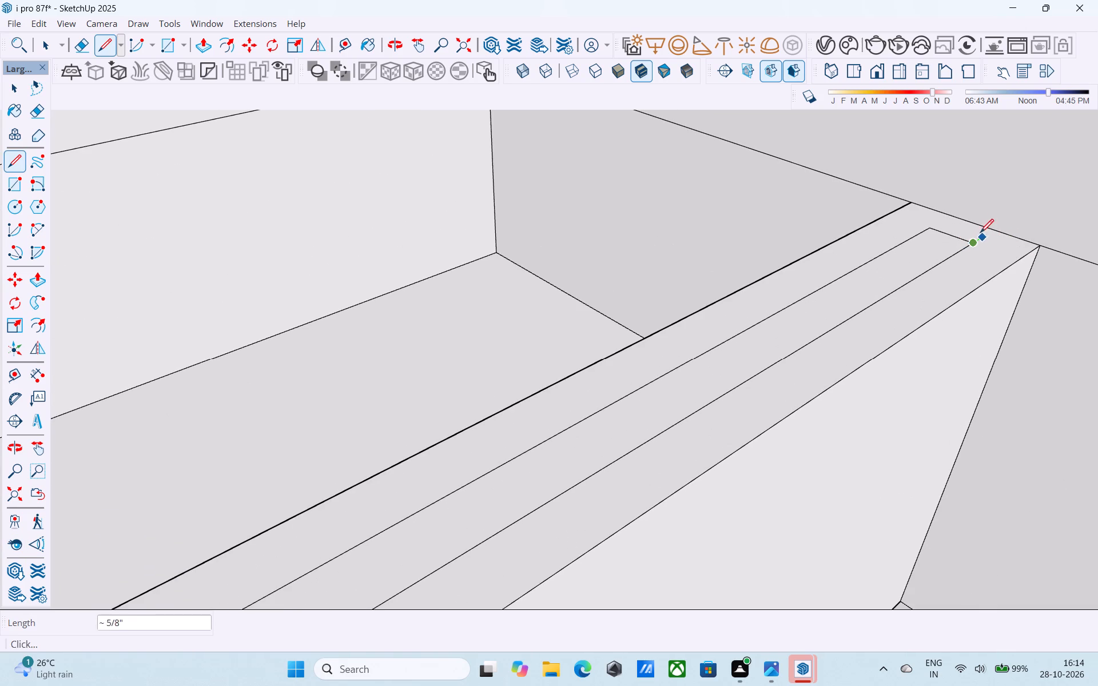
left_click(989, 230)
left_click(933, 234)
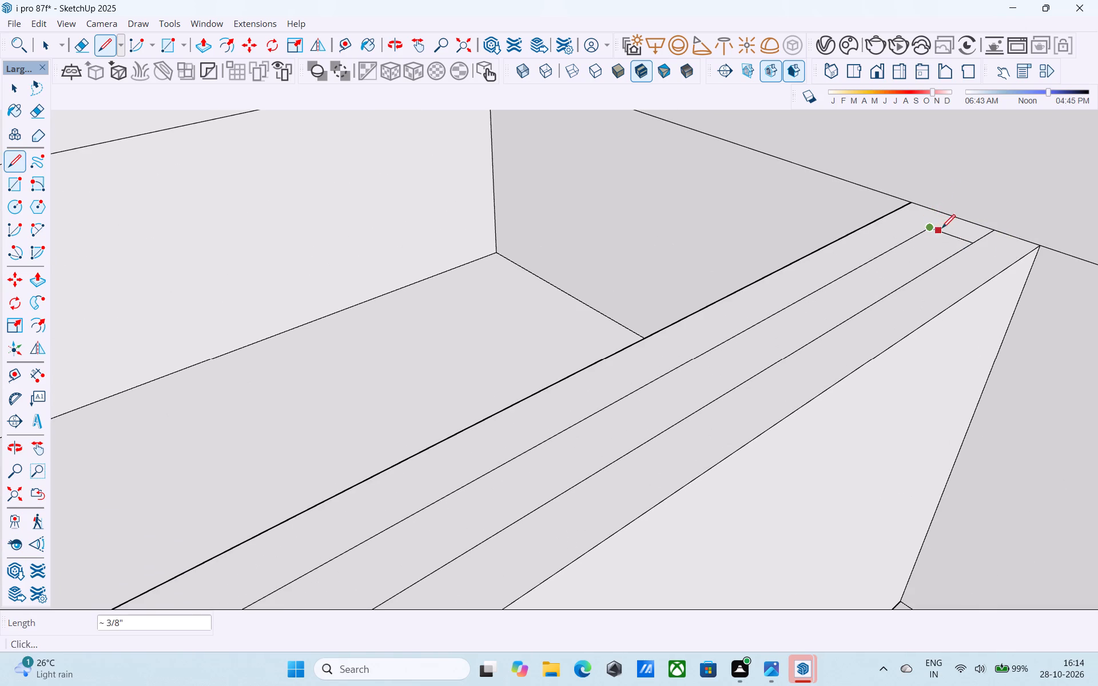
left_click(948, 218)
Erase the inset outline's short end edge at the right end of the third recess upstand.
key("e")
left_click(951, 233)
Push/Pull the full-width inset strip on top of the third recess upstand up by 1'.
key("space")
left_click(952, 234)
left_click(950, 235)
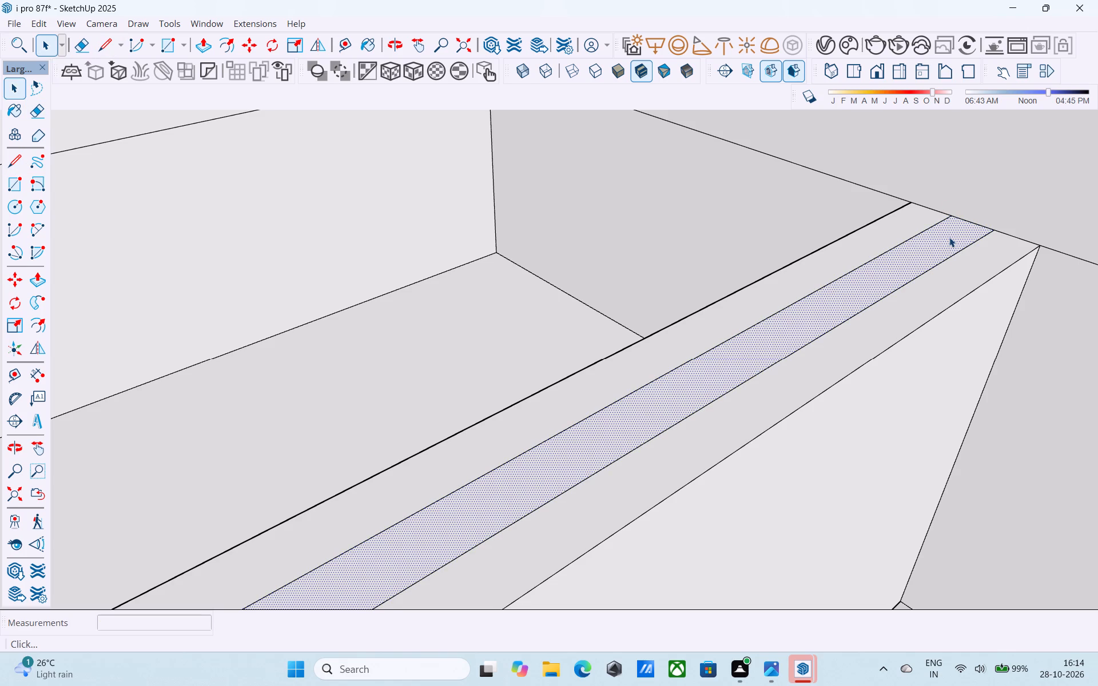
key("p")
left_click(949, 237)
key("1")
key("apostrophe")
key("Return")
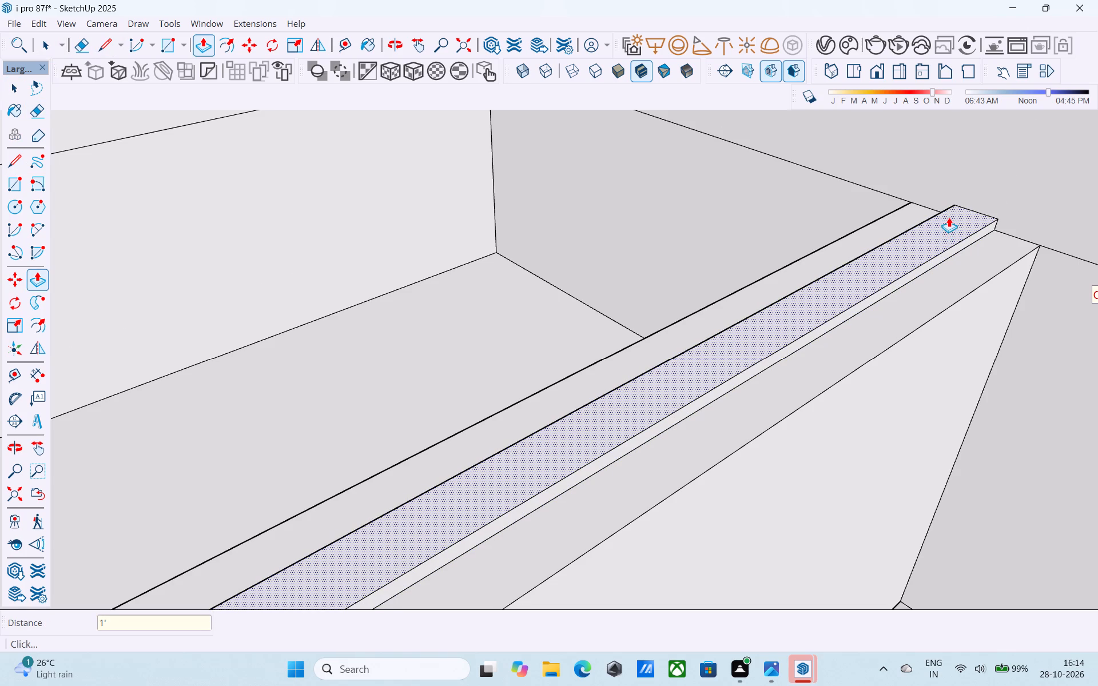
key("space")
Examine the whole front facade and the remaining upstands in the central recess.
scroll(949, 217, "down", 2)
middle_click_drag(949, 223, 747, 248)
scroll(748, 246, "down", 9)
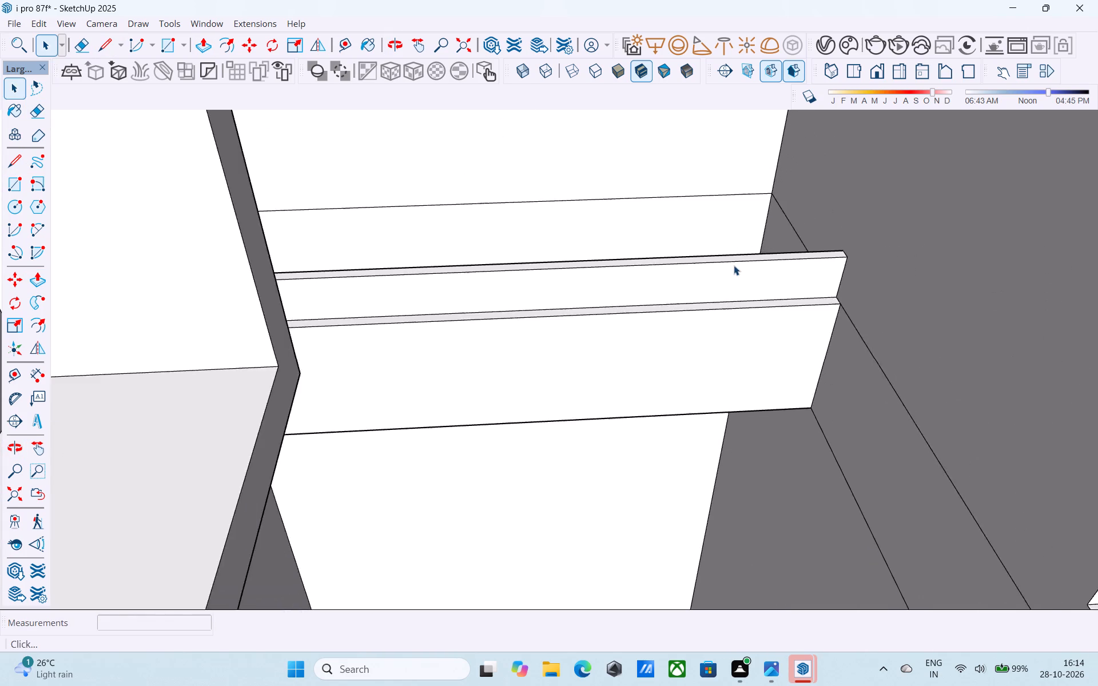
scroll(734, 265, "down", 16)
middle_click_drag(695, 352, 669, 284)
scroll(671, 278, "down", 7)
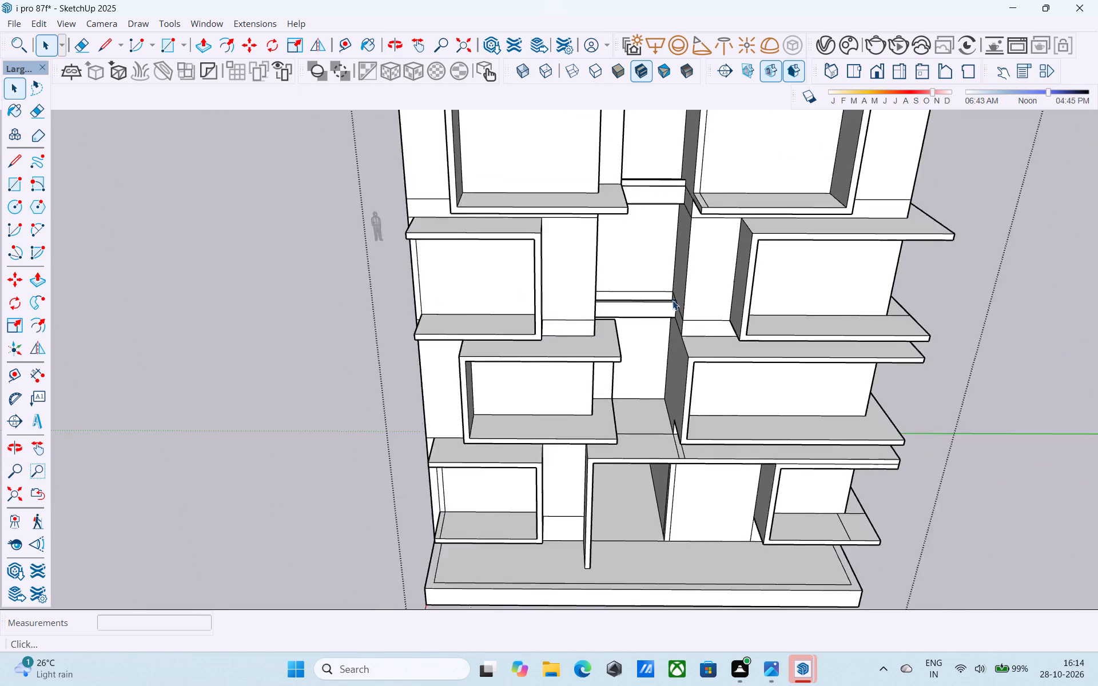
scroll(673, 300, "down", 2)
middle_click_drag(671, 305, 661, 261)
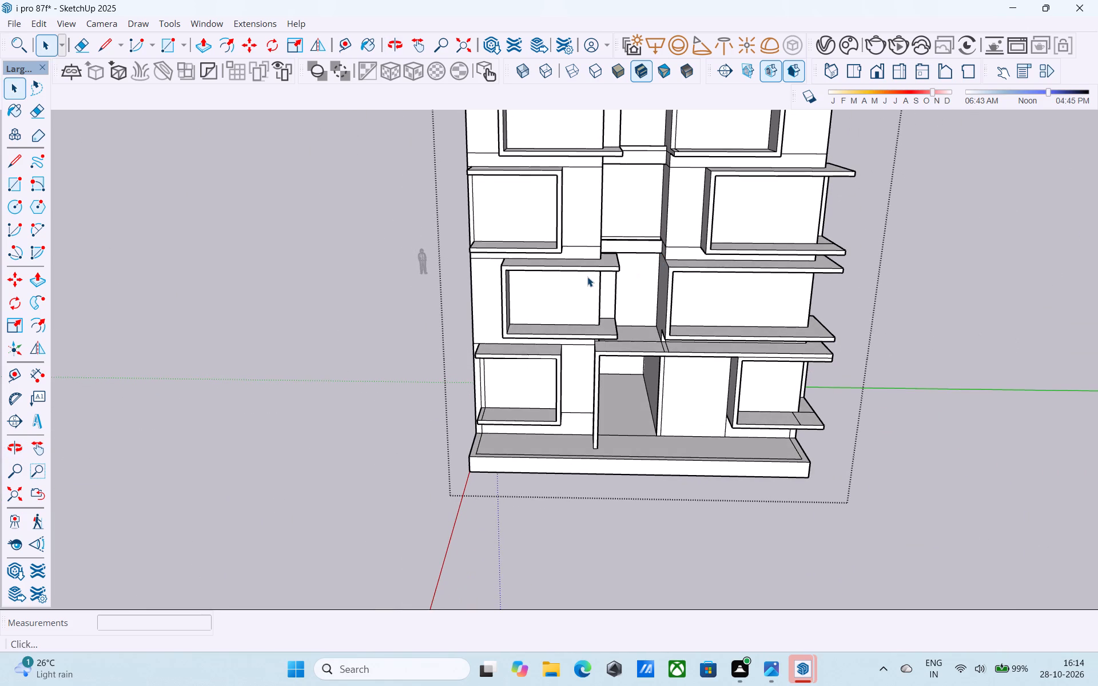
middle_click_drag(641, 307, 628, 297)
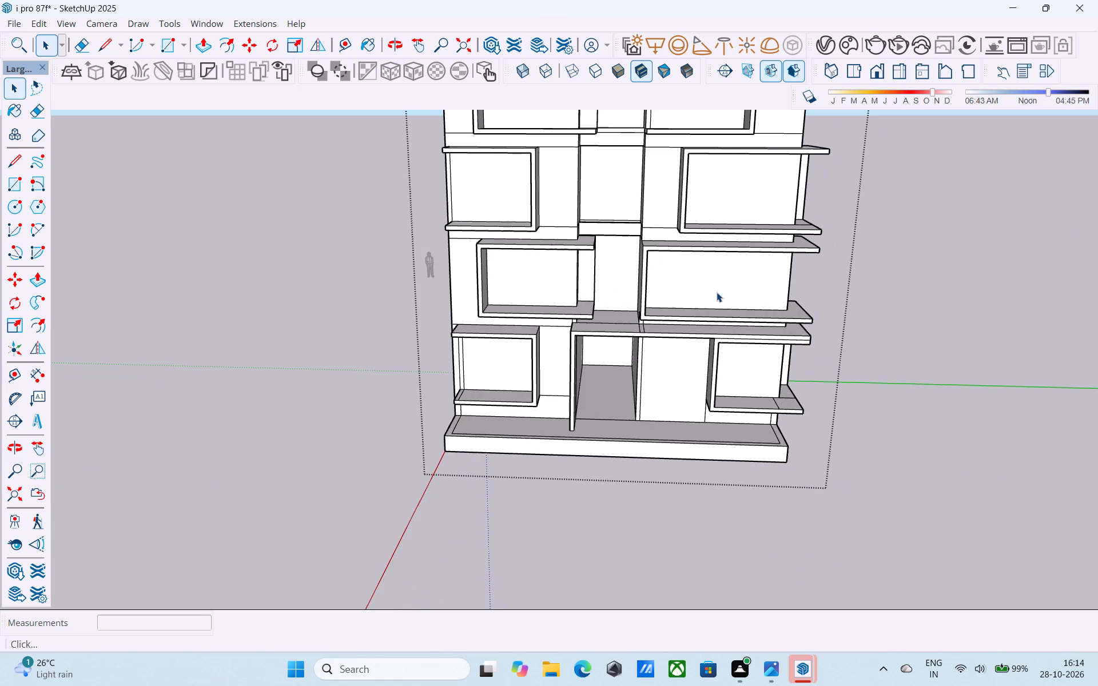
scroll(717, 290, "down", 3)
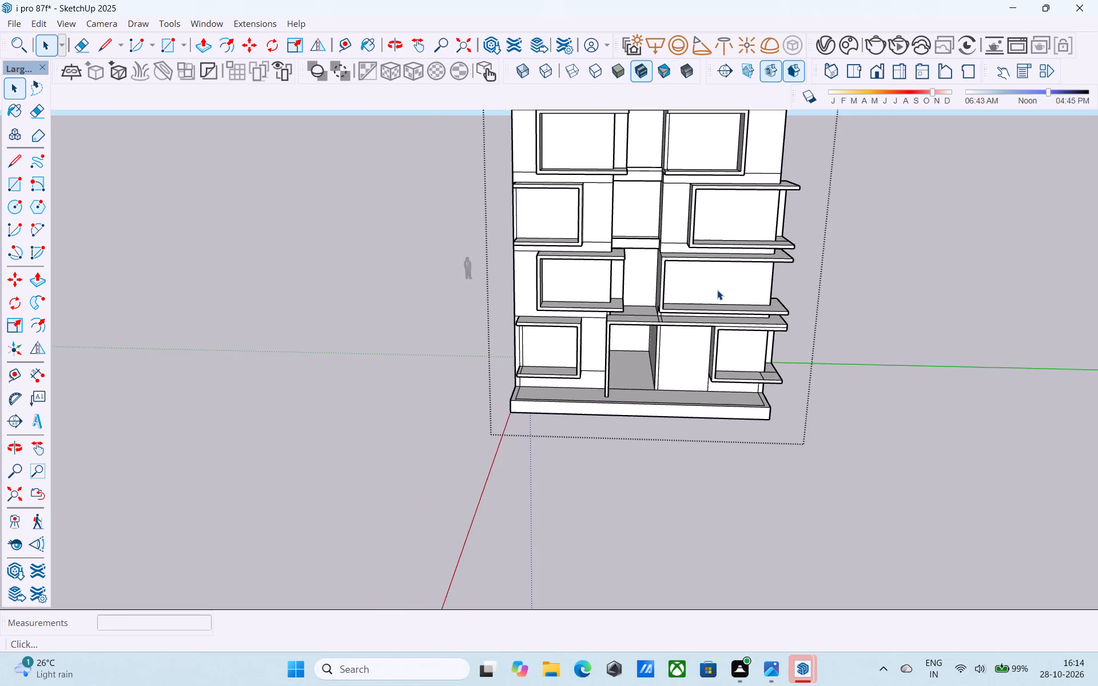
middle_click_drag(717, 290, 711, 282)
middle_click_drag(713, 278, 715, 272)
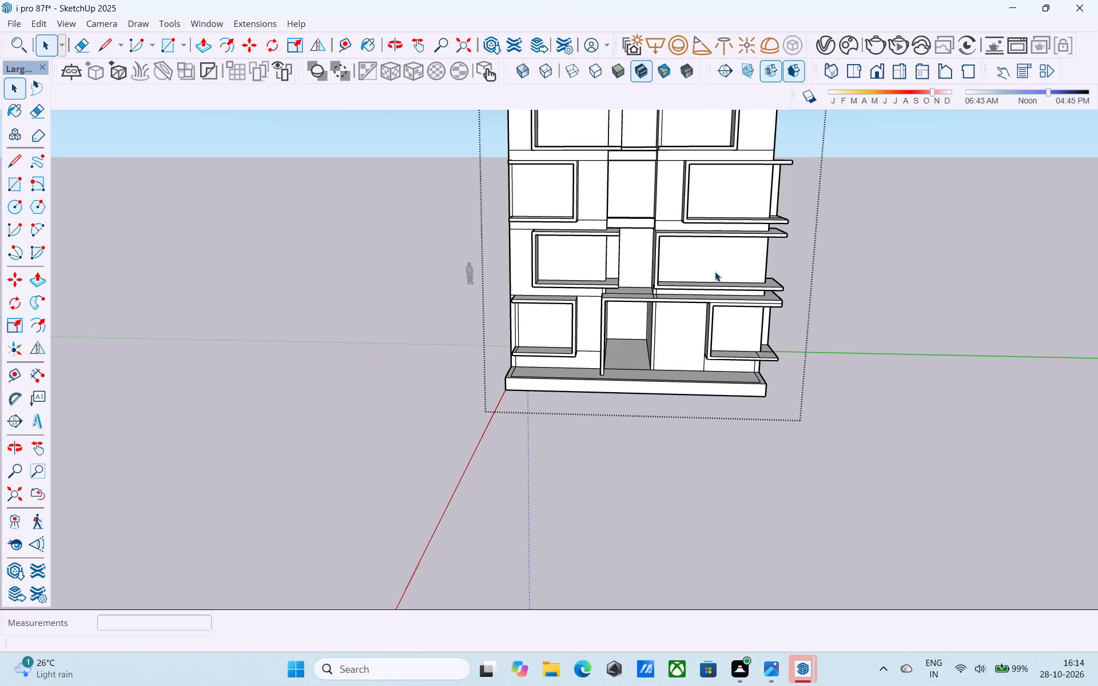
middle_click_drag(715, 269, 718, 258)
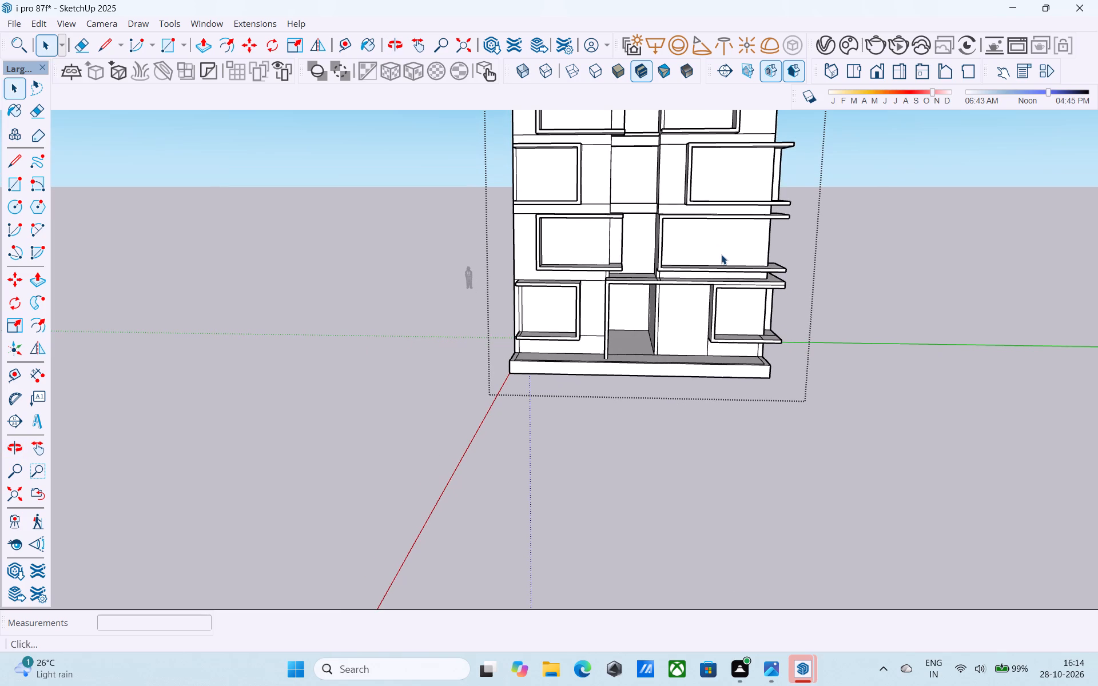
scroll(721, 254, "down", 5)
middle_click_drag(721, 254, 705, 277)
Offset the top face of the fourth, lowest recess upstand inward by 1.5".
scroll(638, 277, "up", 5)
scroll(690, 277, "up", 5)
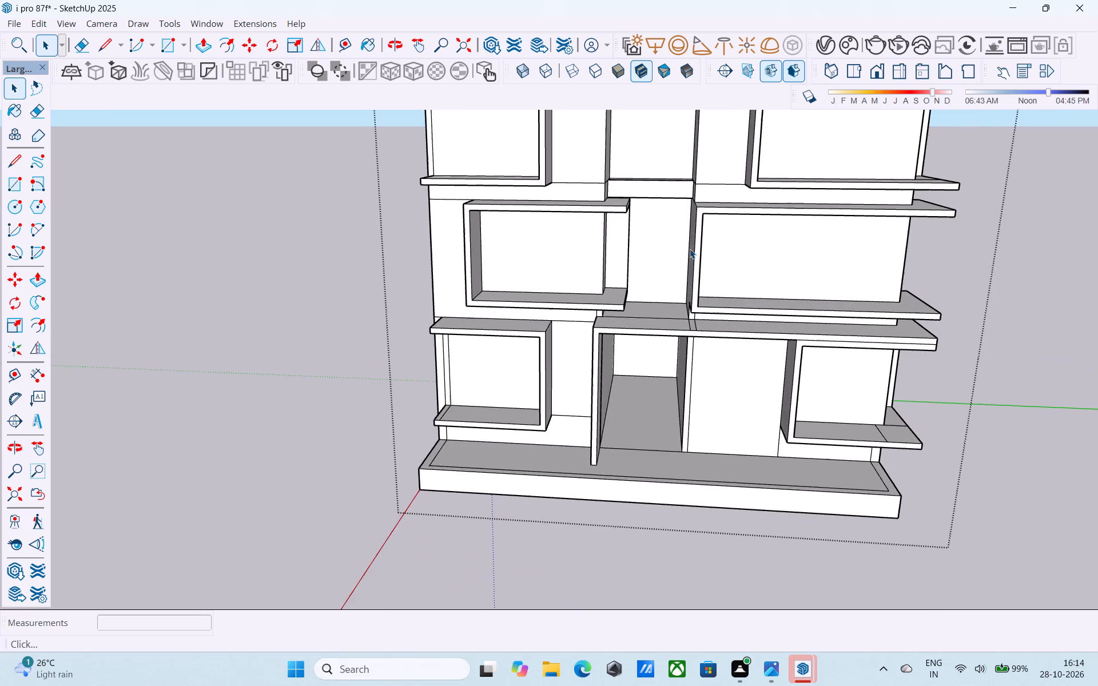
middle_click_drag(678, 242, 665, 392)
scroll(640, 245, "up", 8)
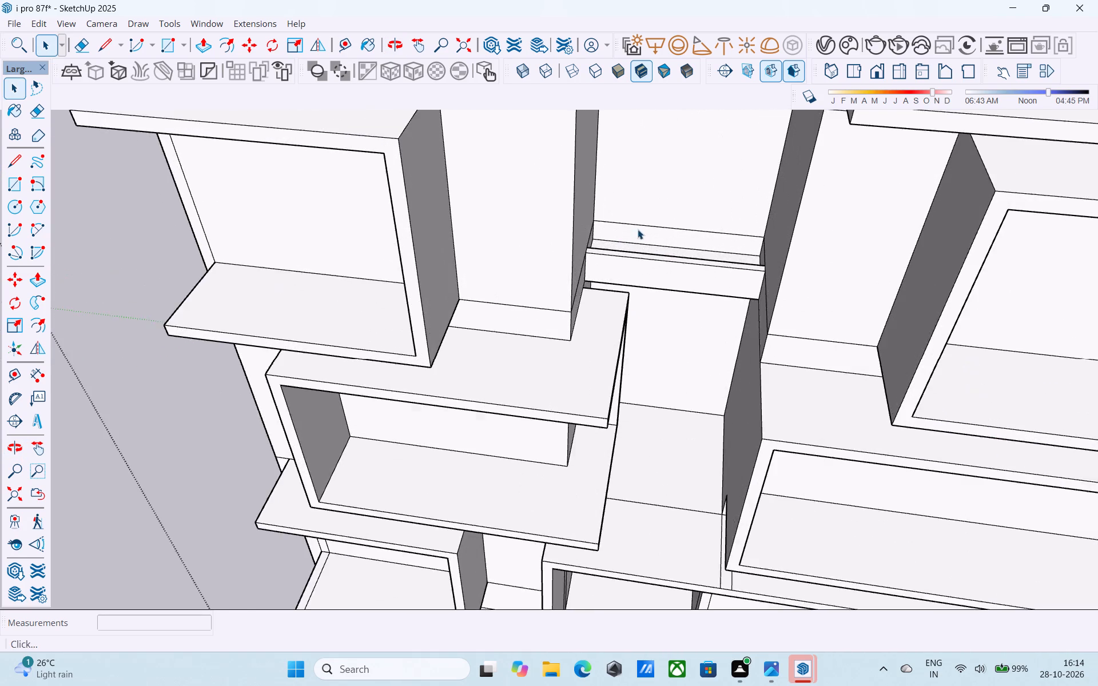
scroll(638, 229, "up", 13)
left_click(669, 278)
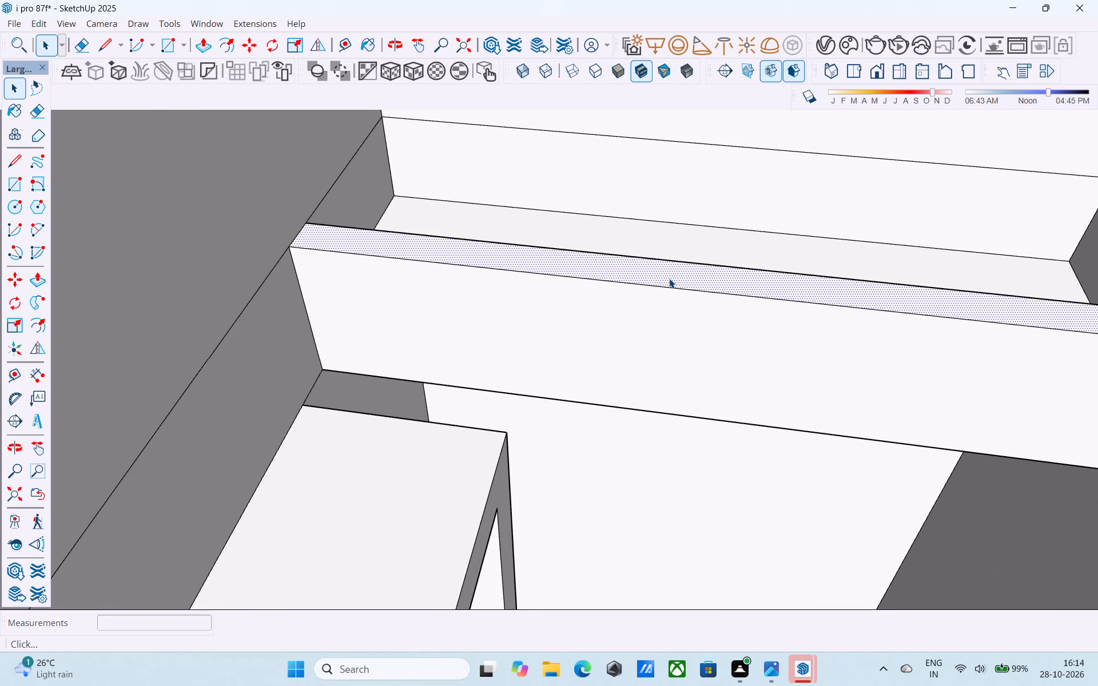
key("f")
left_click(669, 278)
key("1")
key("period")
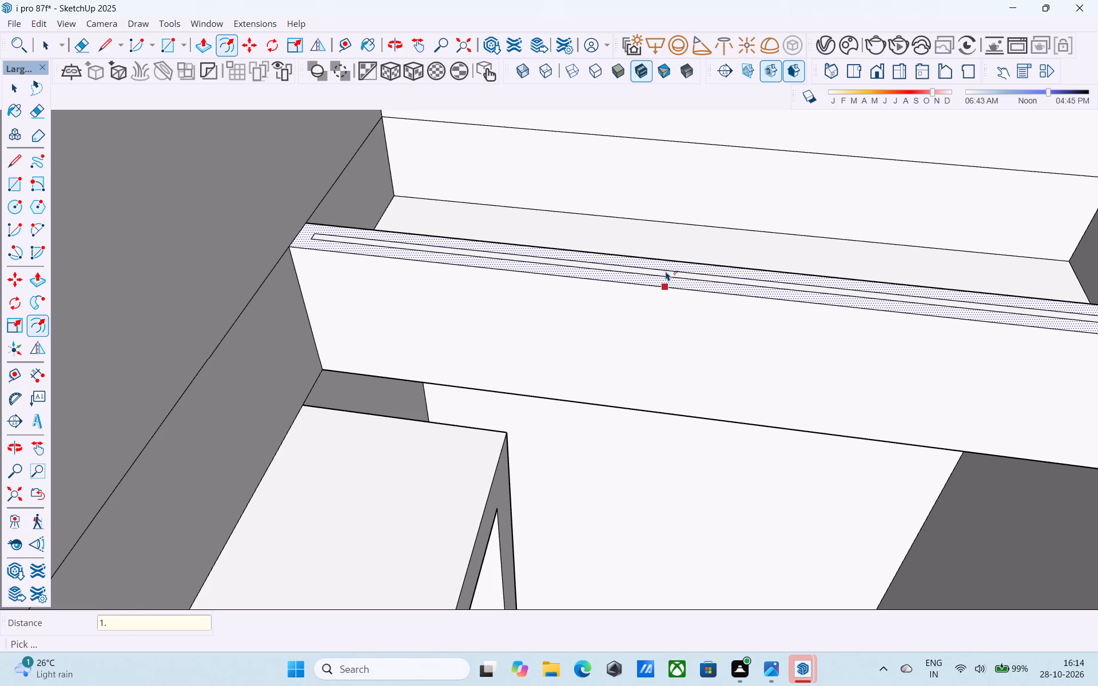
key("5")
key("shift+quotedbl")
key("Return")
key("space")
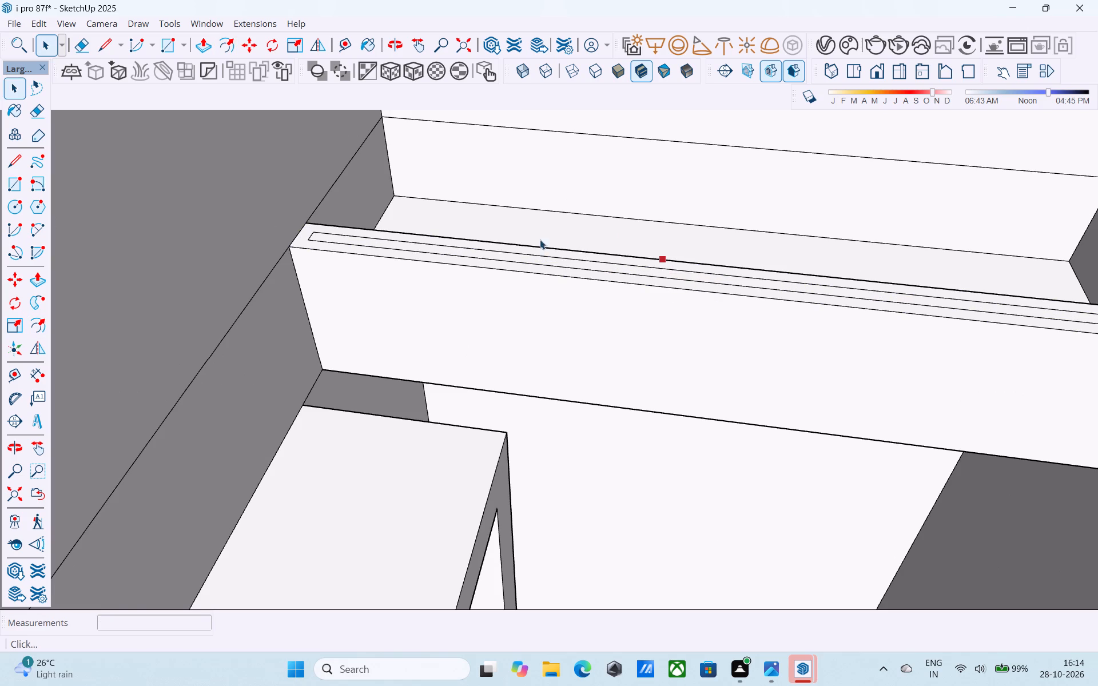
Draw two 1 1/2" lines extending the lowest upstand's inset long edges to the recess side wall at its left end.
middle_click_drag(452, 218, 550, 305, "shift")
scroll(456, 223, "up", 1, "shift")
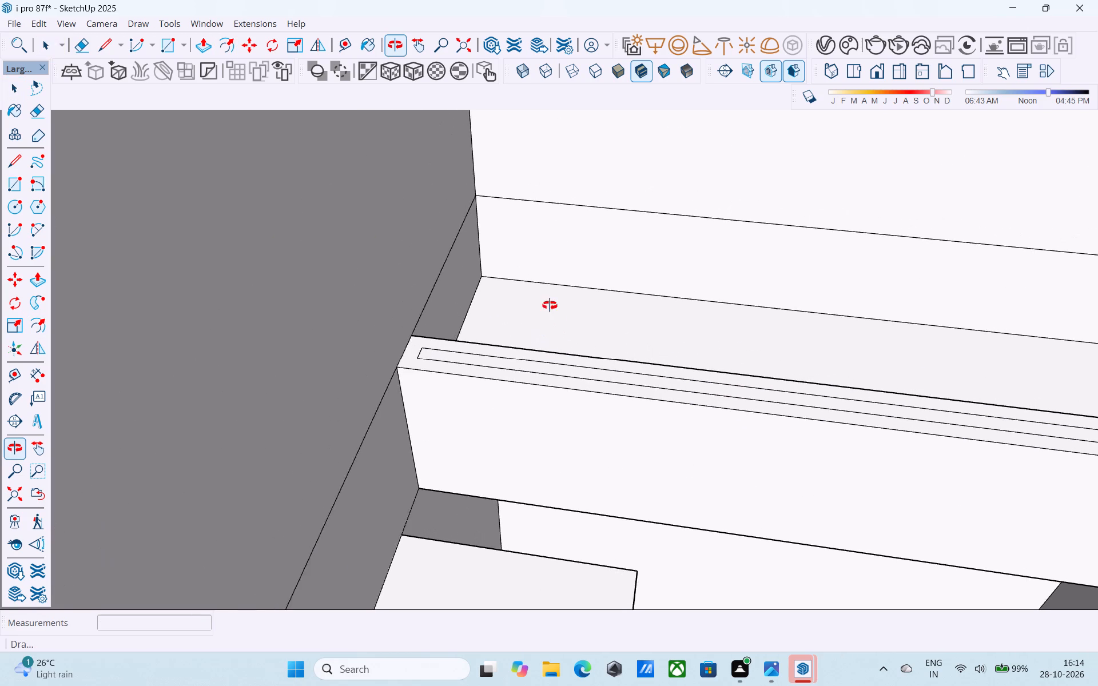
middle_click_drag(550, 305, 512, 302, "shift")
scroll(432, 345, "up", 7)
key("l")
scroll(393, 342, "up", 3)
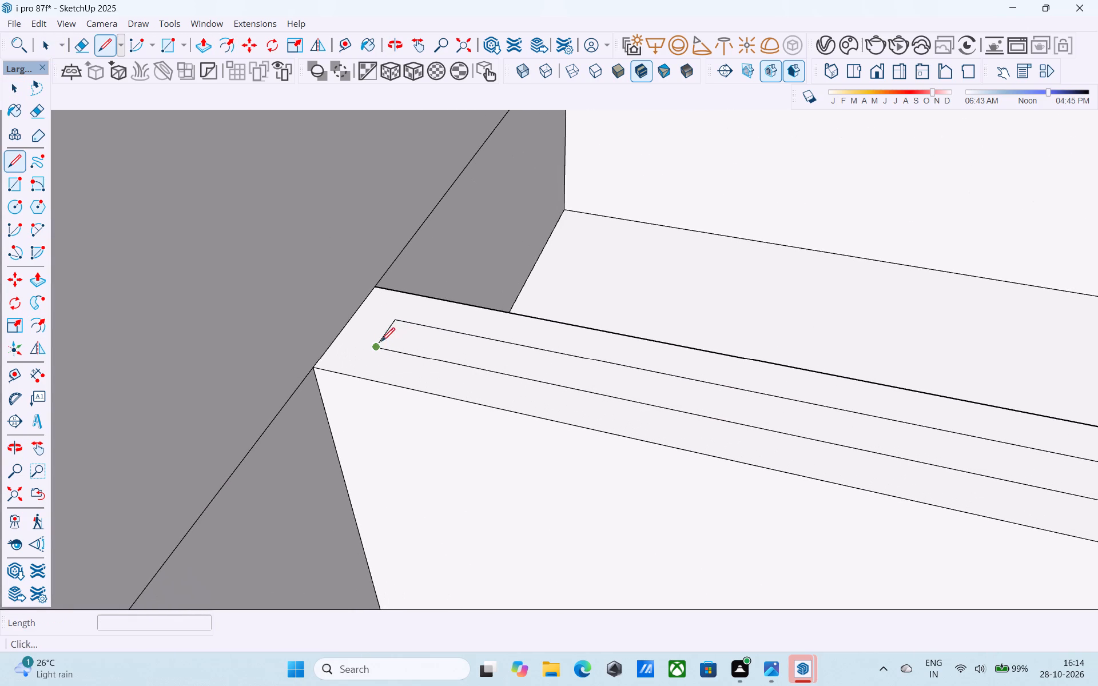
left_click(381, 342)
left_click(341, 339)
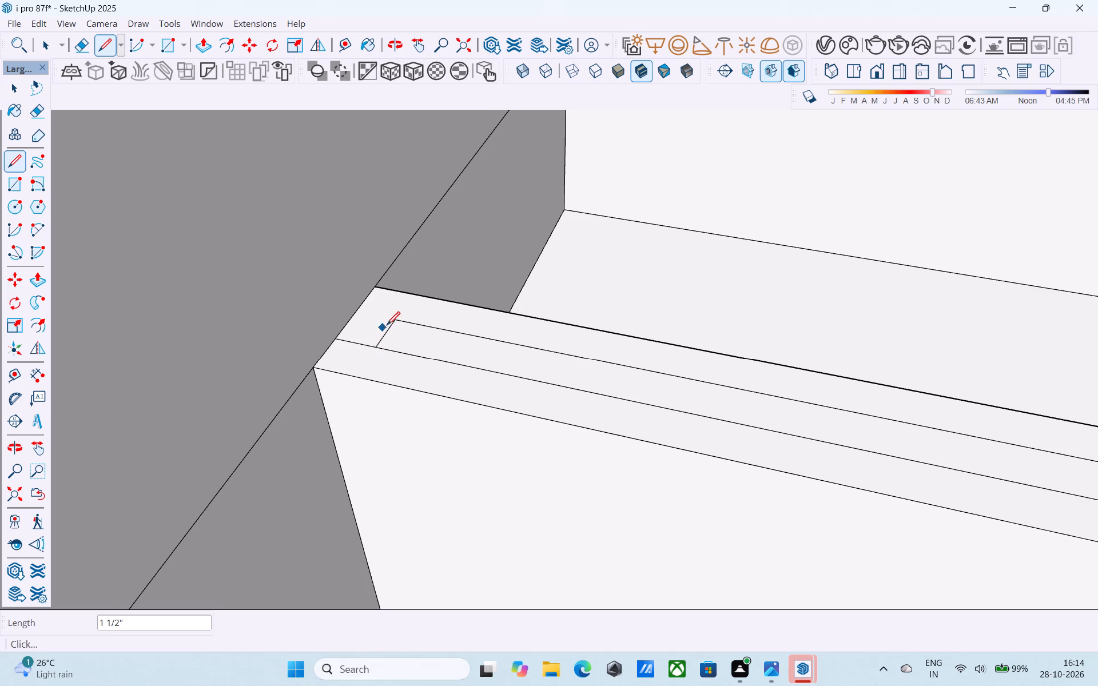
left_click(395, 324)
left_click(359, 310)
Erase the short cross line closing the inset at the left end of the lowest recess upstand.
key("e")
left_click(383, 335)
Draw two 1 1/2" lines extending the lowest upstand's inset long edges to the recess side wall at its right end.
scroll(391, 332, "down", 6)
scroll(488, 285, "down", 16)
middle_click_drag(513, 286, 584, 269)
scroll(671, 272, "up", 2)
scroll(671, 272, "down", 1)
scroll(671, 272, "up", 4)
middle_click_drag(677, 298, 721, 302)
scroll(734, 301, "up", 1)
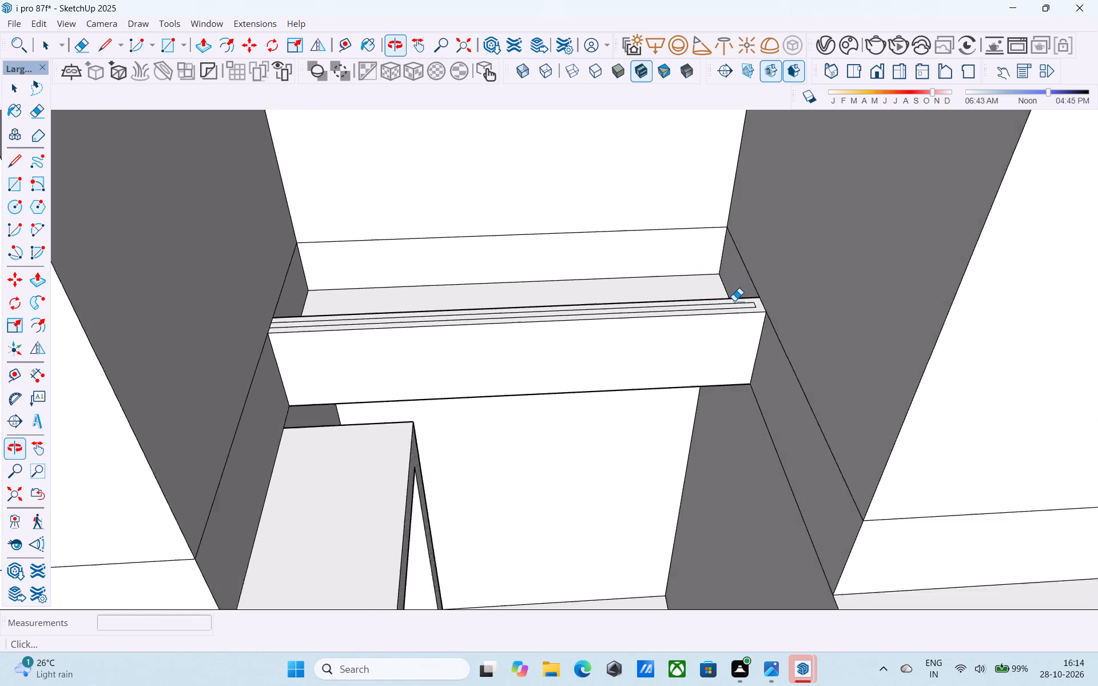
scroll(734, 301, "up", 1)
key("l")
scroll(805, 314, "up", 11)
middle_click_drag(743, 304, 782, 355)
scroll(711, 277, "up", 3)
left_click(741, 280)
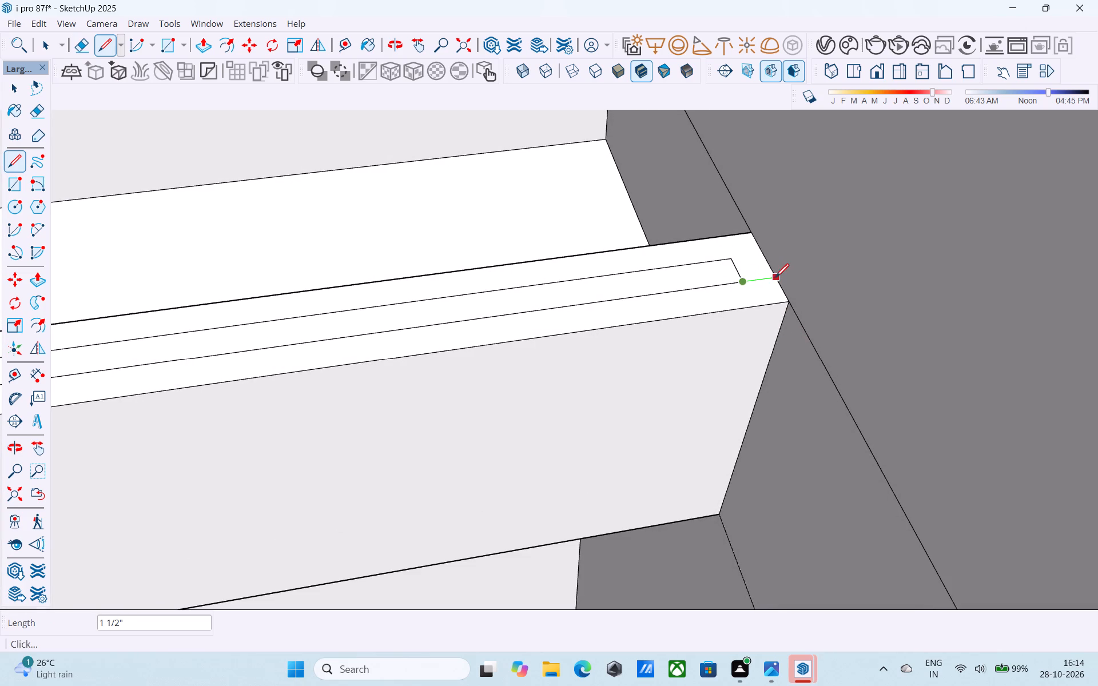
left_click(775, 278)
left_click(733, 261)
left_click(764, 257)
Erase the short cross line closing the inset at the right end of the lowest upstand.
key("e")
left_click_drag(744, 267, 733, 264)
Push/Pull the full-width inset strip on top of the lowest recess upstand up by 1'.
key("space")
left_click(733, 264)
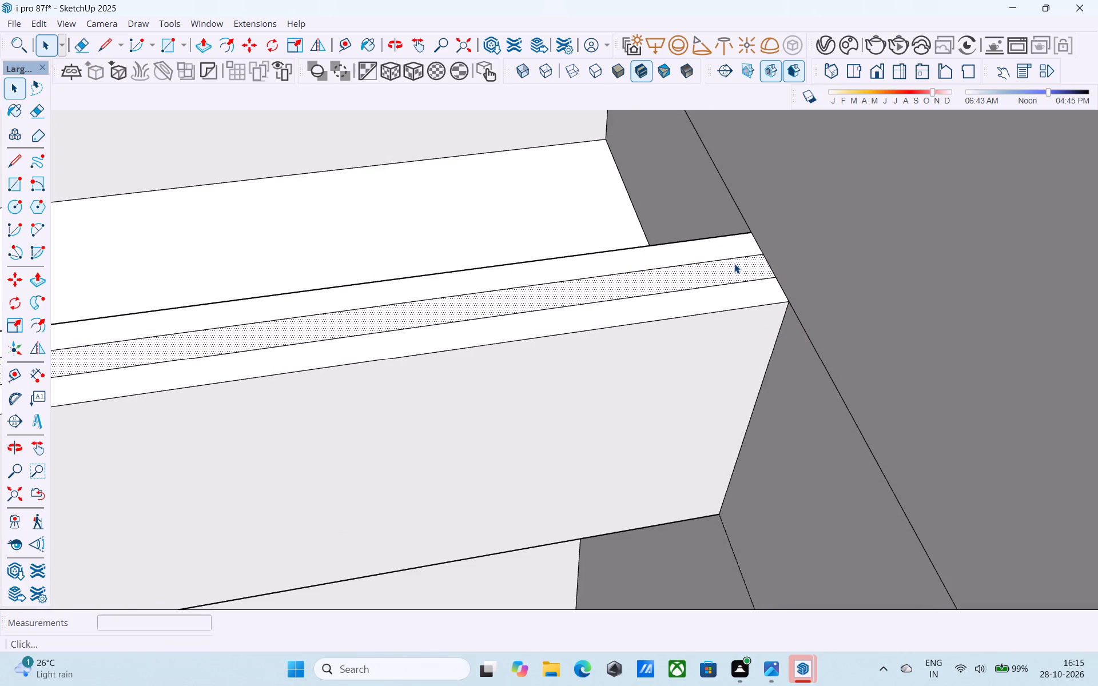
key("p")
left_click(734, 264)
key("1")
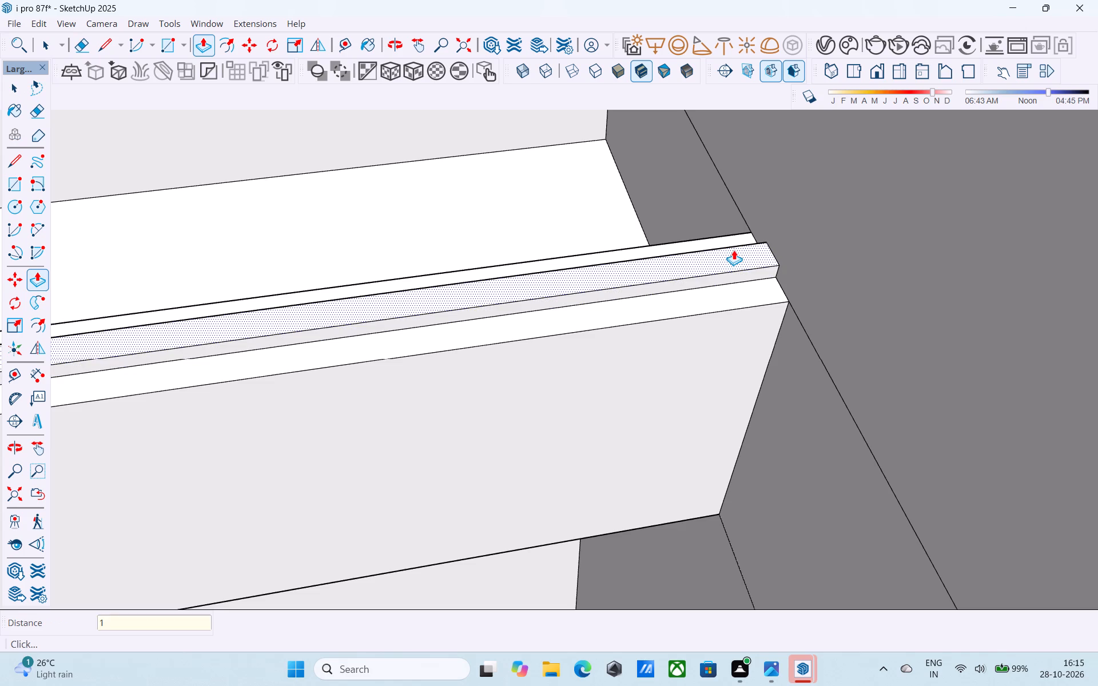
key("apostrophe")
key("Return")
key("space")
Examine the raised strips in the central recess and the whole facade from the front and side.
scroll(734, 248, "down", 11)
middle_click_drag(579, 304, 515, 296)
scroll(509, 292, "down", 2)
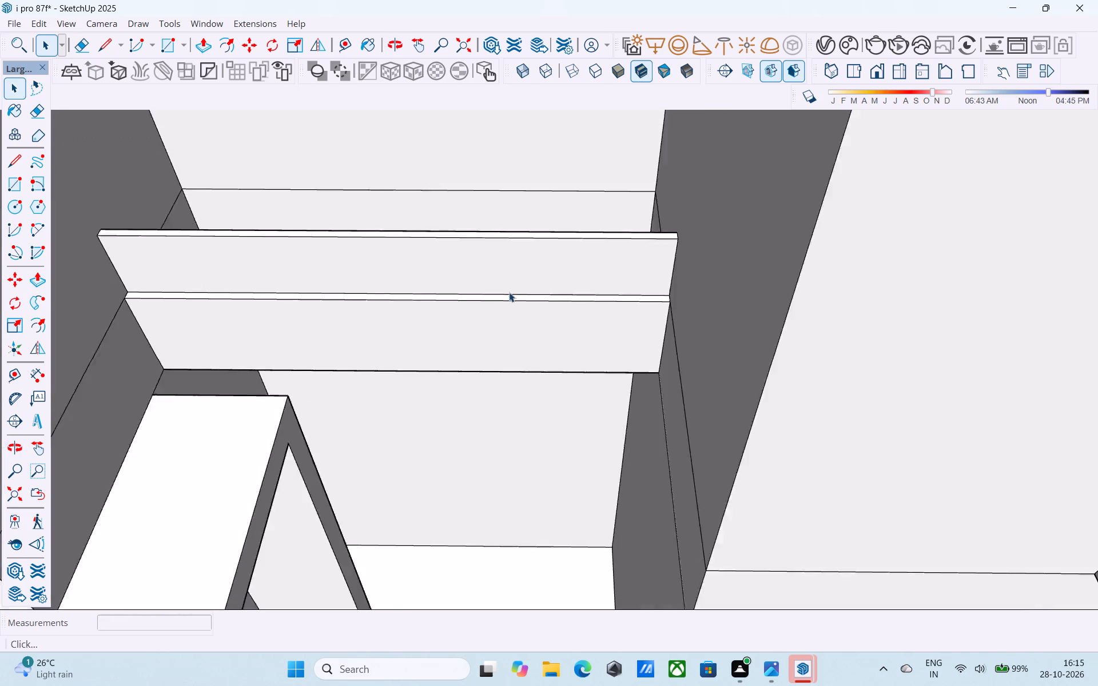
scroll(509, 292, "down", 11)
scroll(516, 281, "up", 1)
scroll(516, 281, "down", 9)
middle_click_drag(531, 317, 533, 228)
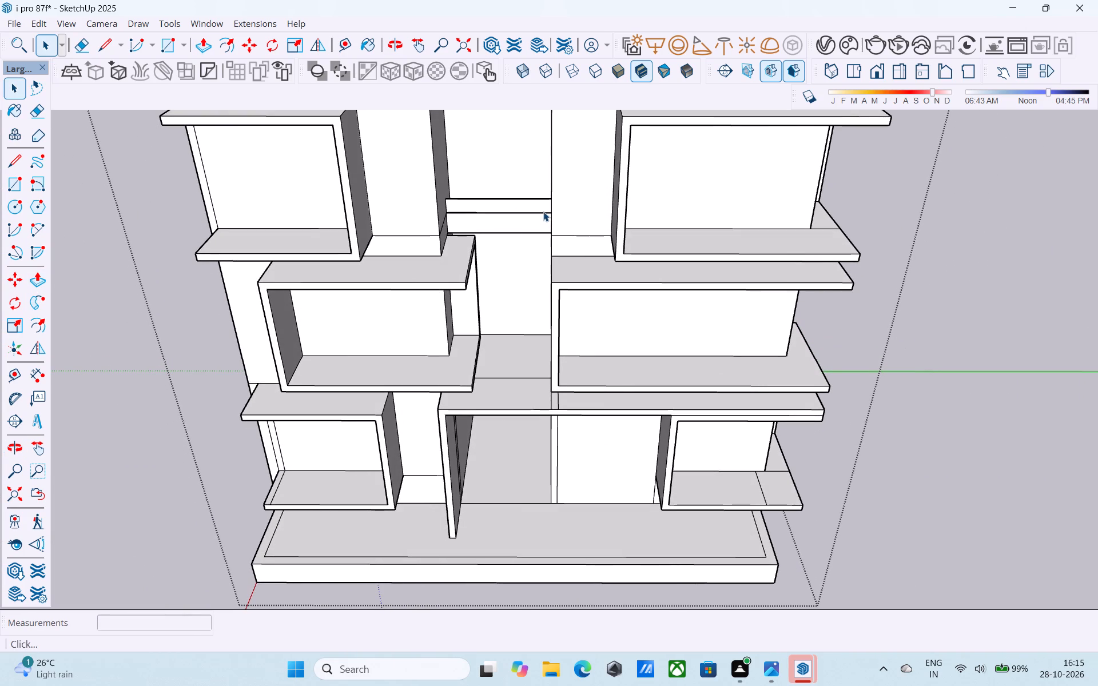
scroll(626, 127, "down", 3)
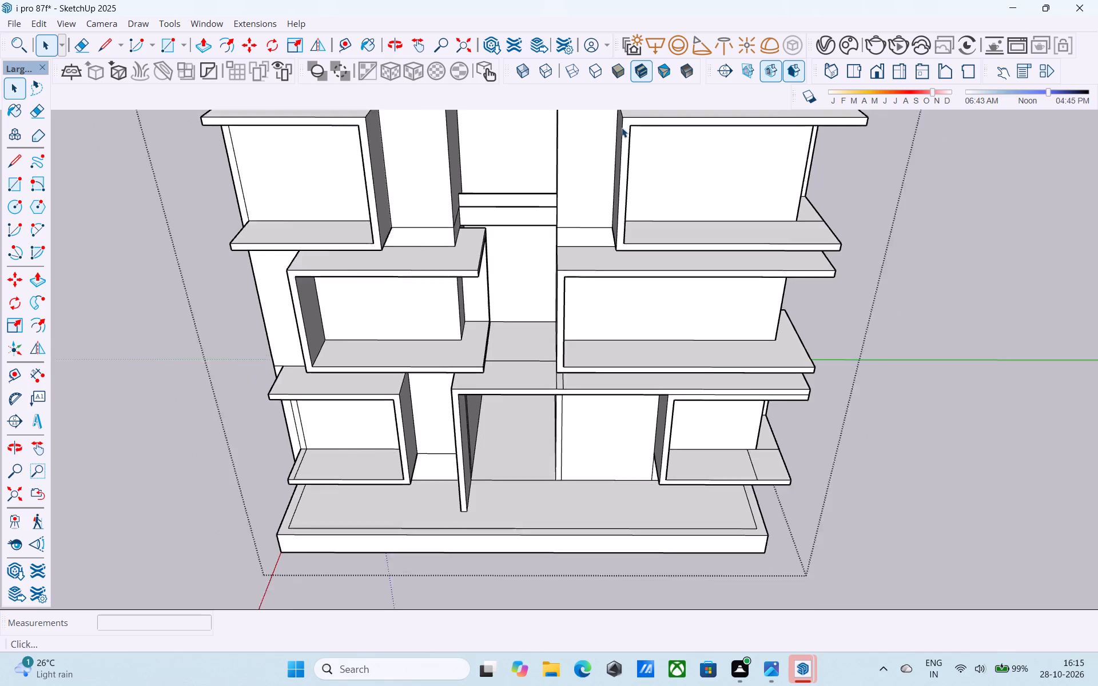
scroll(622, 127, "down", 12)
middle_click_drag(593, 246, 582, 257, "shift")
scroll(565, 233, "up", 5)
middle_click_drag(598, 264, 427, 295)
scroll(426, 296, "up", 4)
middle_click_drag(431, 296, 538, 346)
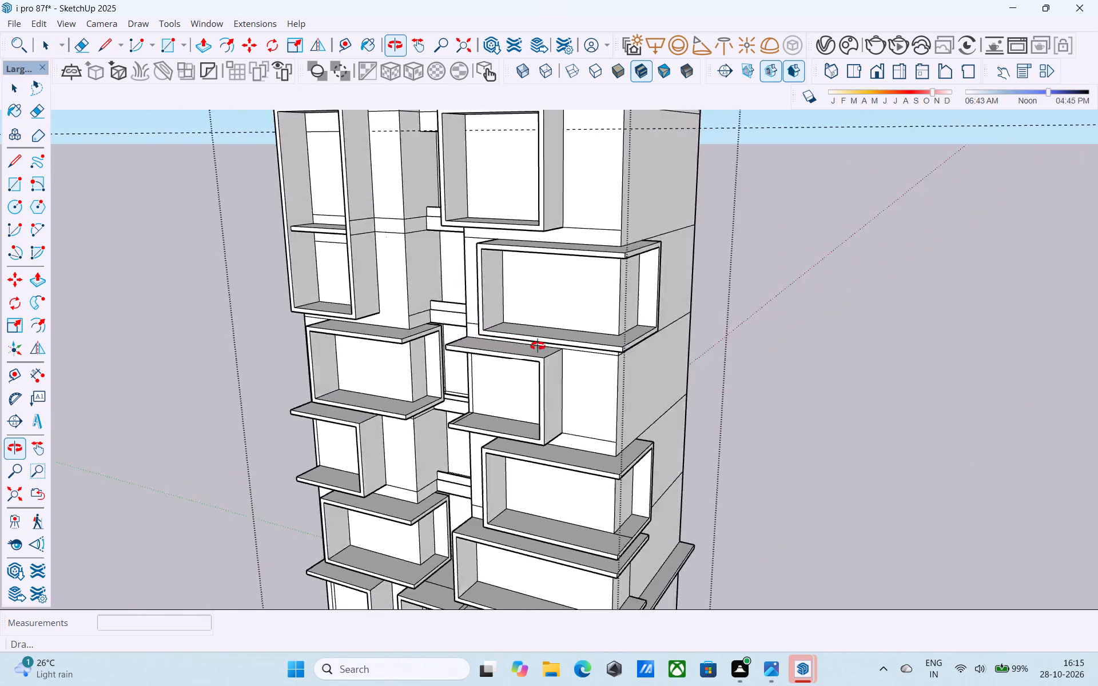
middle_click_drag(538, 346, 657, 351)
middle_click_drag(648, 346, 638, 389, "shift")
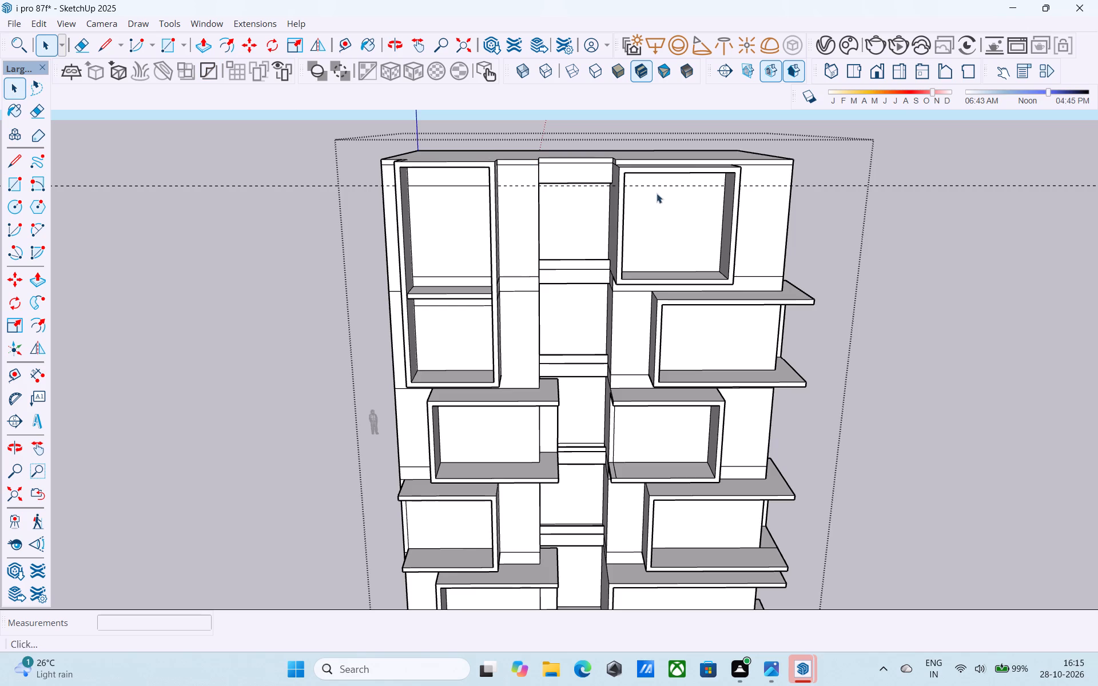
middle_click_drag(665, 209, 448, 202)
middle_click_drag(465, 186, 411, 153, "shift")
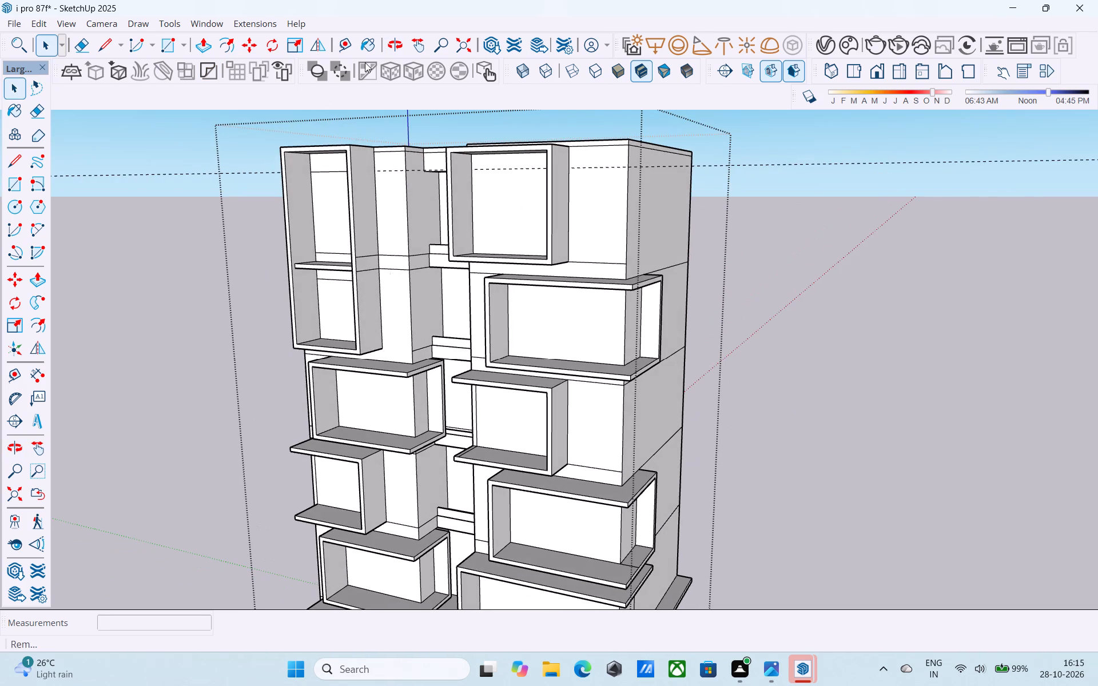
Open the materials browser with the Paint Bucket tool and move the Default Tray clear of the building.
left_click(371, 45)
middle_click_drag(584, 230, 581, 207)
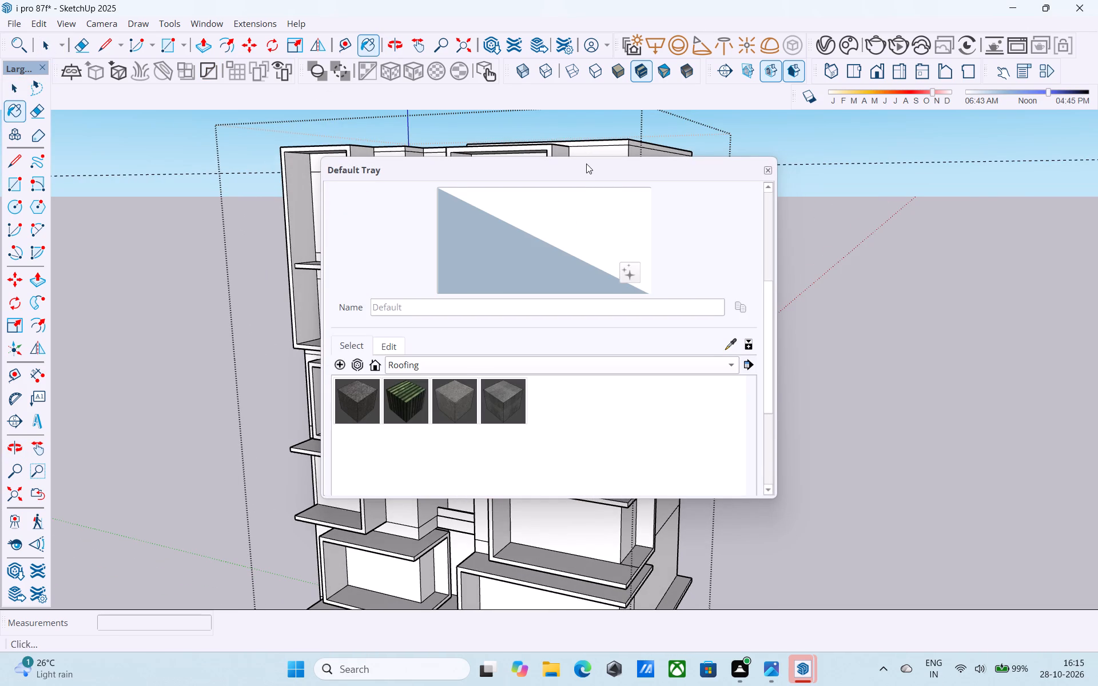
left_click_drag(587, 163, 973, 146)
middle_click_drag(634, 194, 615, 224, "shift")
scroll(618, 231, "down", 1)
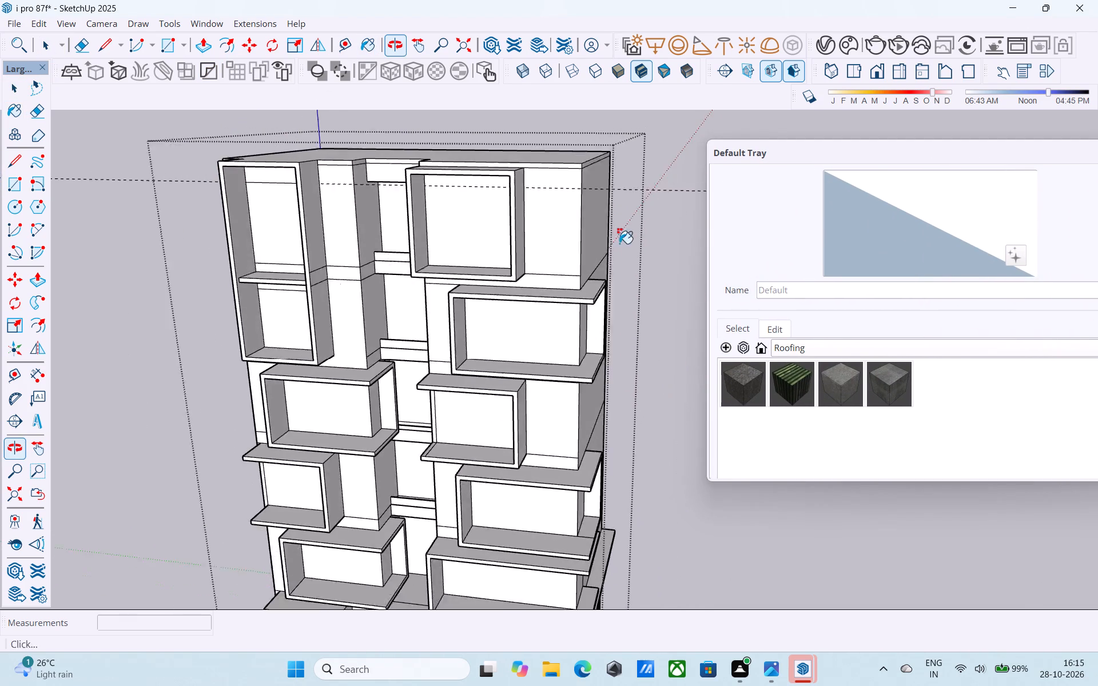
scroll(619, 244, "down", 1)
middle_click_drag(619, 252, 659, 231, "shift")
key("space")
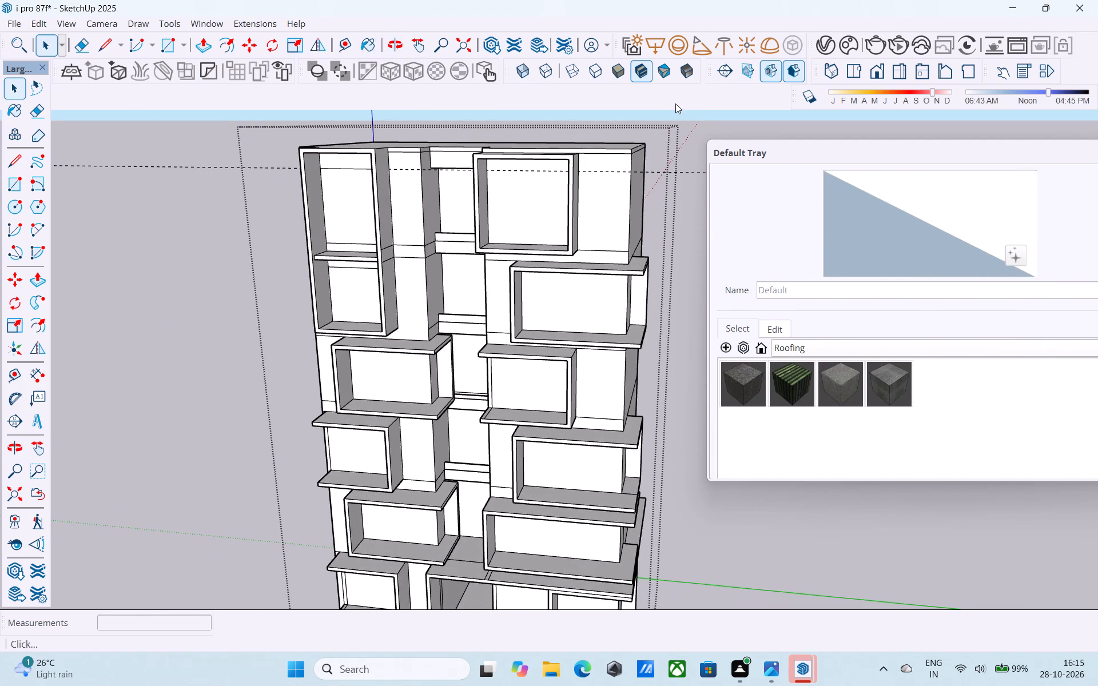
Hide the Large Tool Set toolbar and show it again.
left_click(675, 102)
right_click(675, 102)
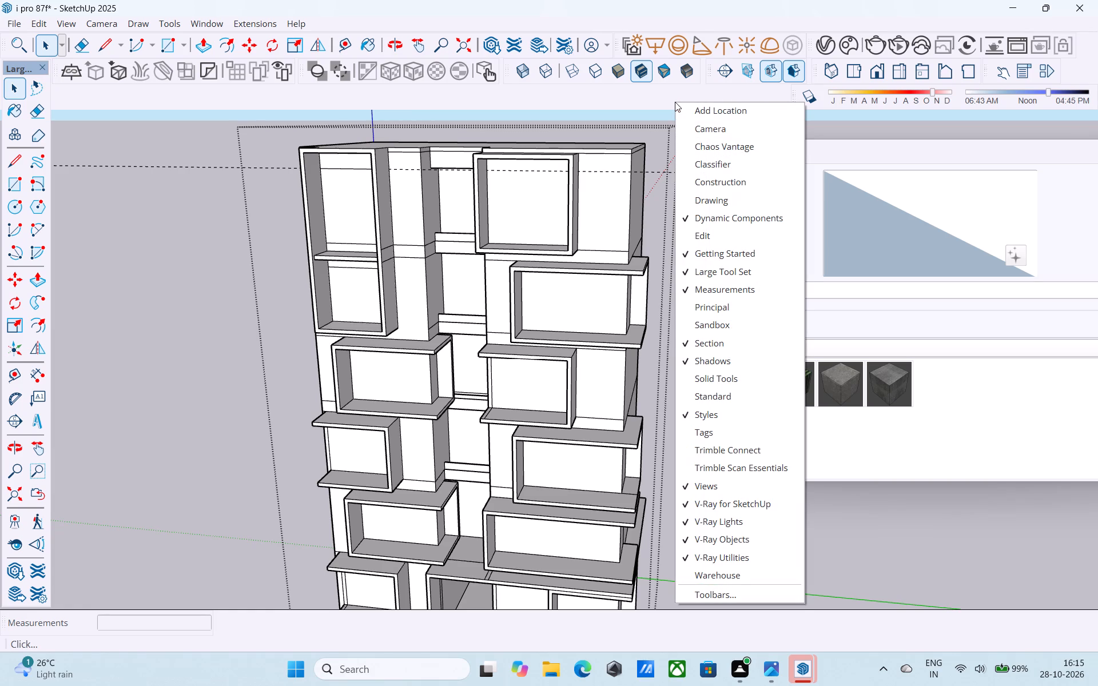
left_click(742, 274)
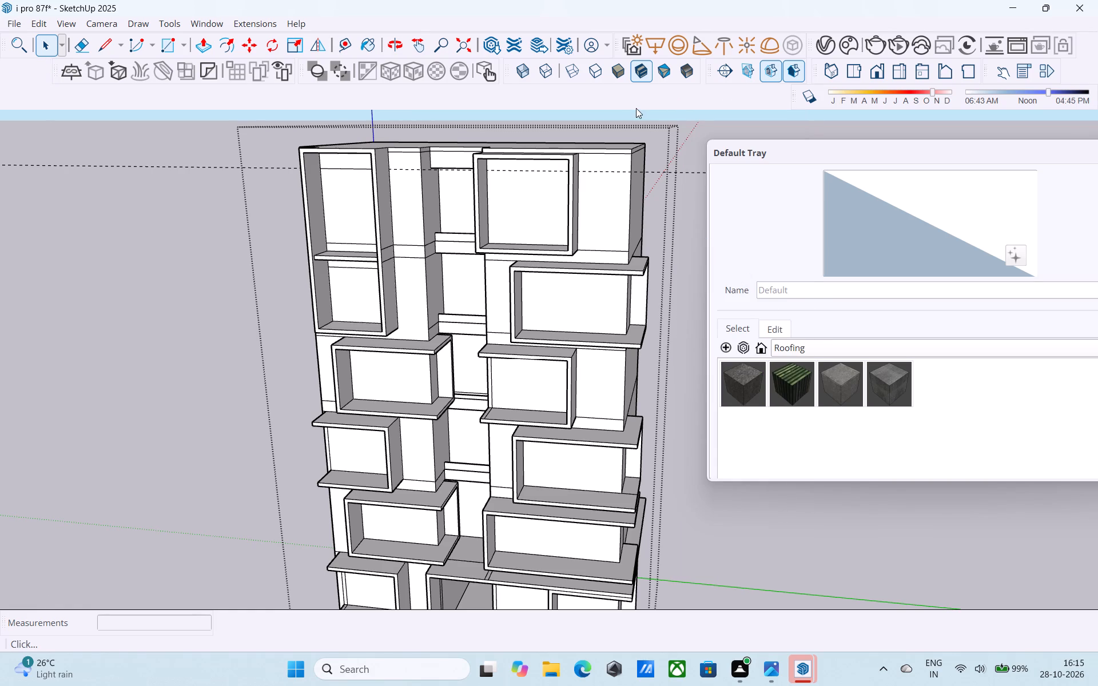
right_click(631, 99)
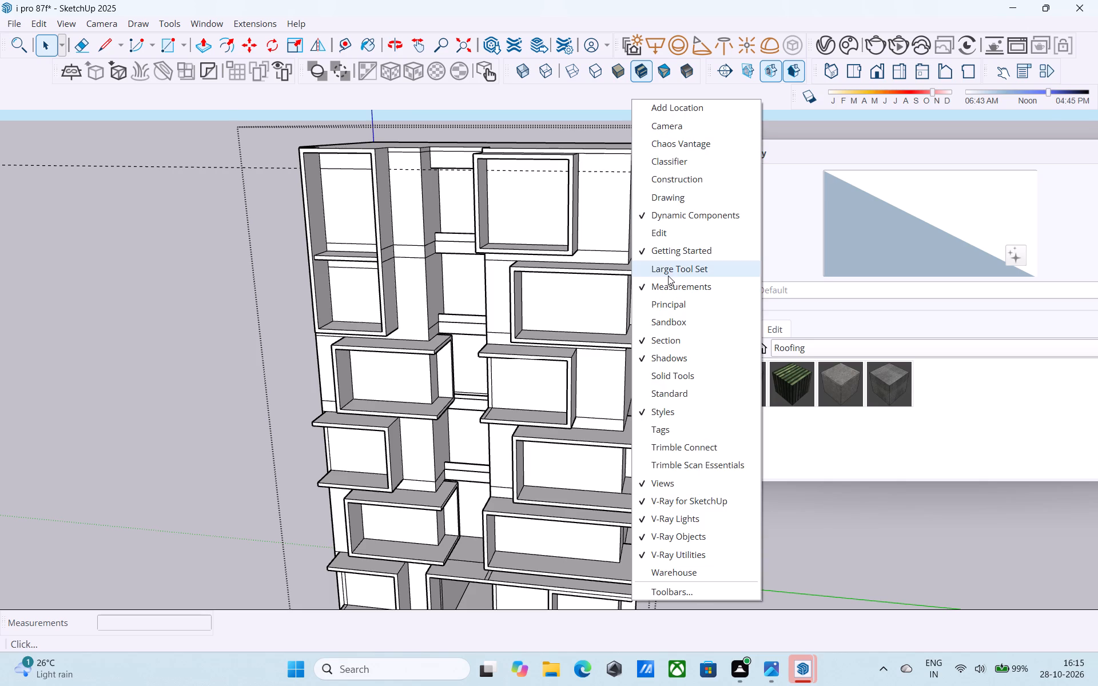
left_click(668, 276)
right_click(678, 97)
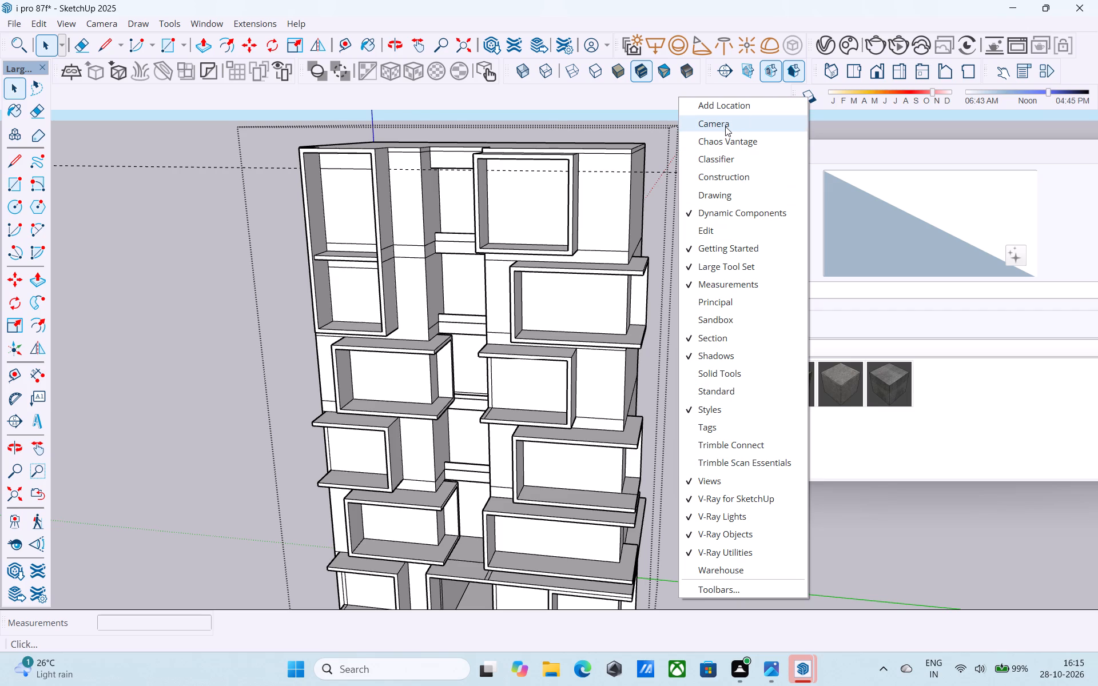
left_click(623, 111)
Look through the complete list of available toolbars and which ones are enabled.
left_click_drag(877, 155, 873, 151)
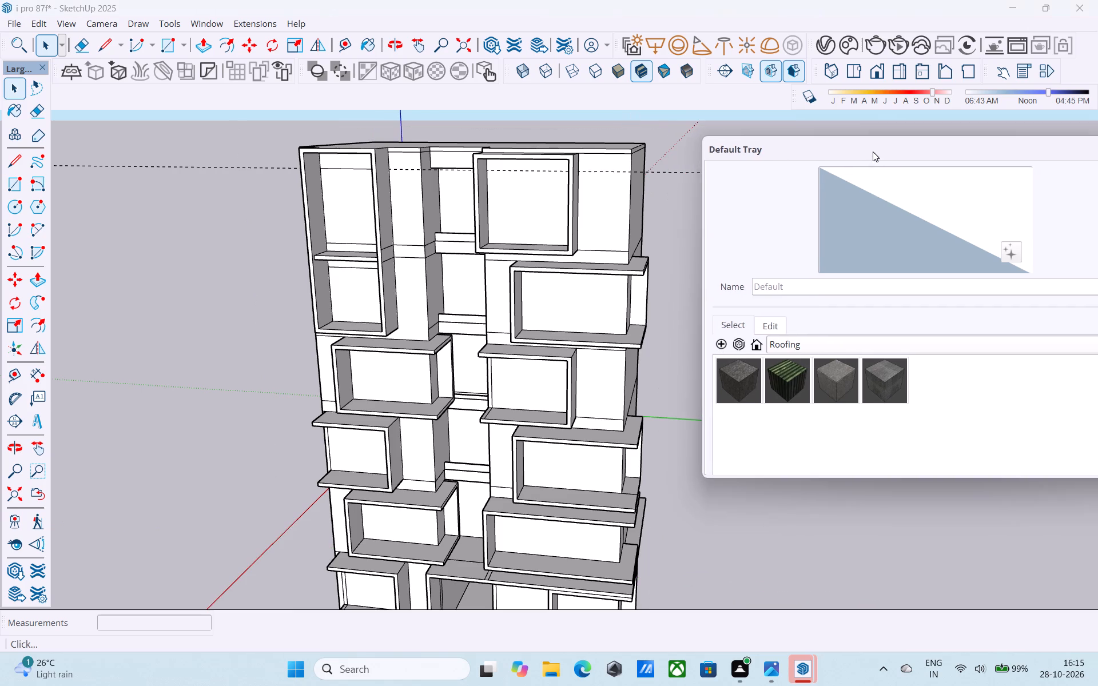
left_click_drag(873, 151, 833, 142)
scroll(560, 199, "down", 5)
middle_click_drag(543, 207, 548, 199)
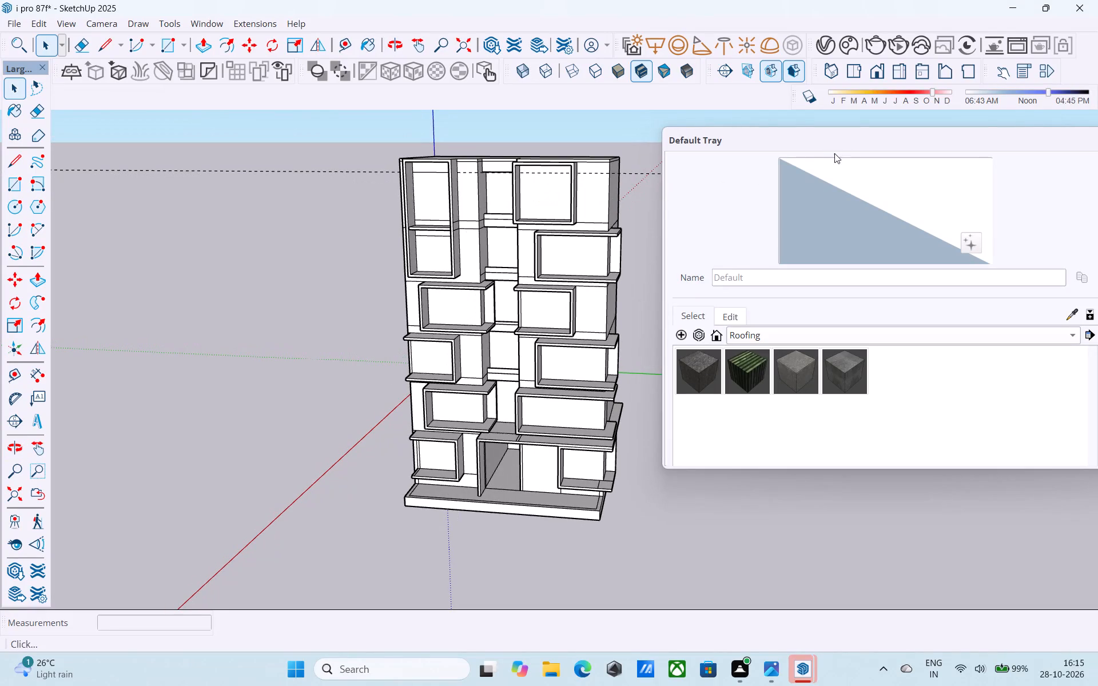
right_click(527, 101)
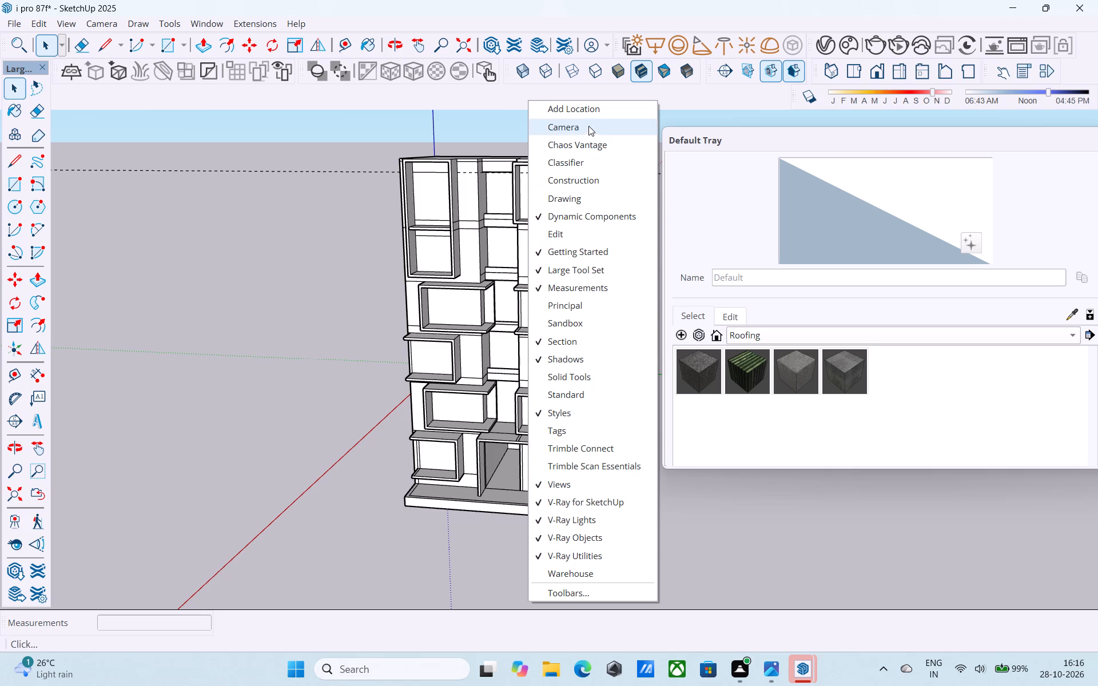
left_click(580, 591)
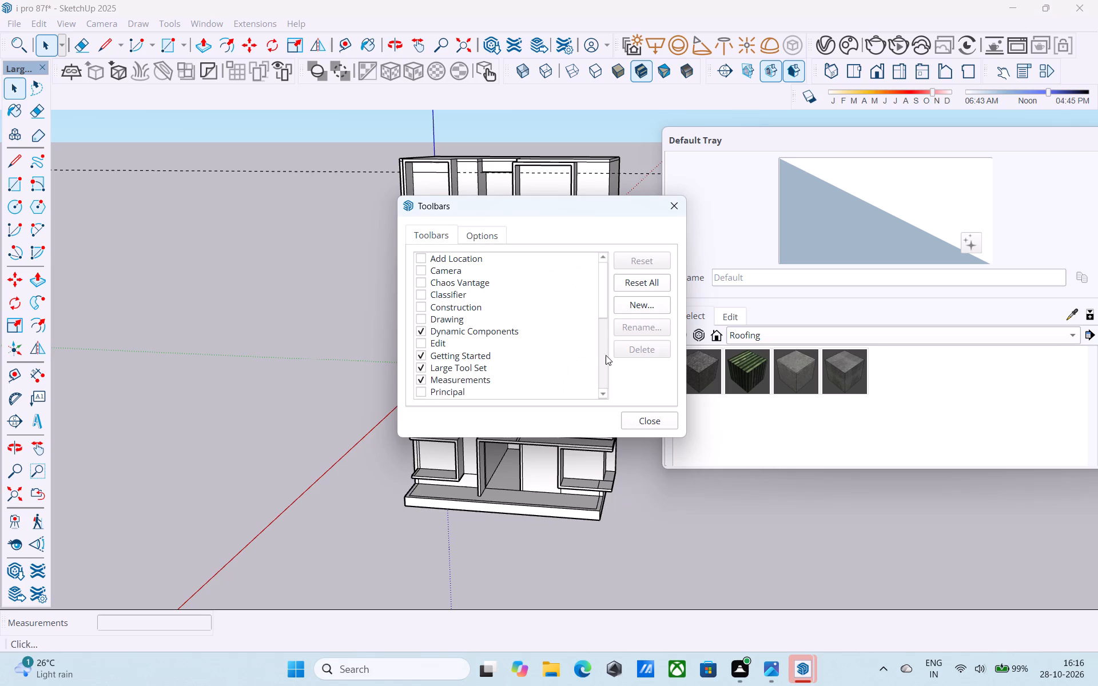
scroll(457, 344, "down", 5)
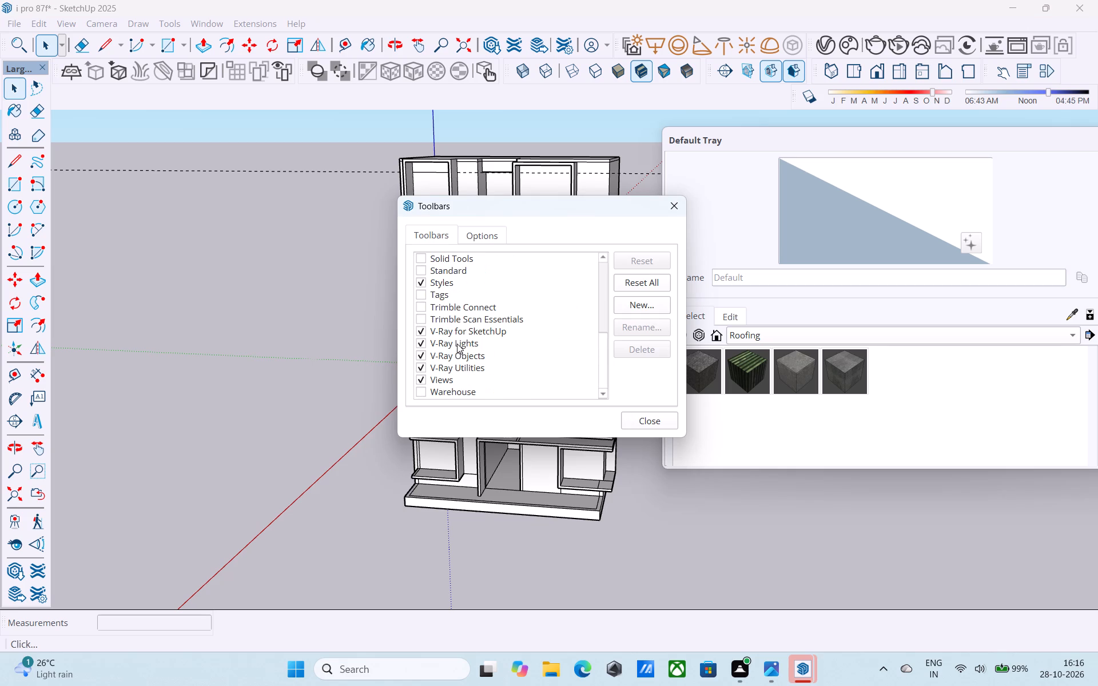
scroll(450, 308, "down", 3)
scroll(459, 332, "up", 7)
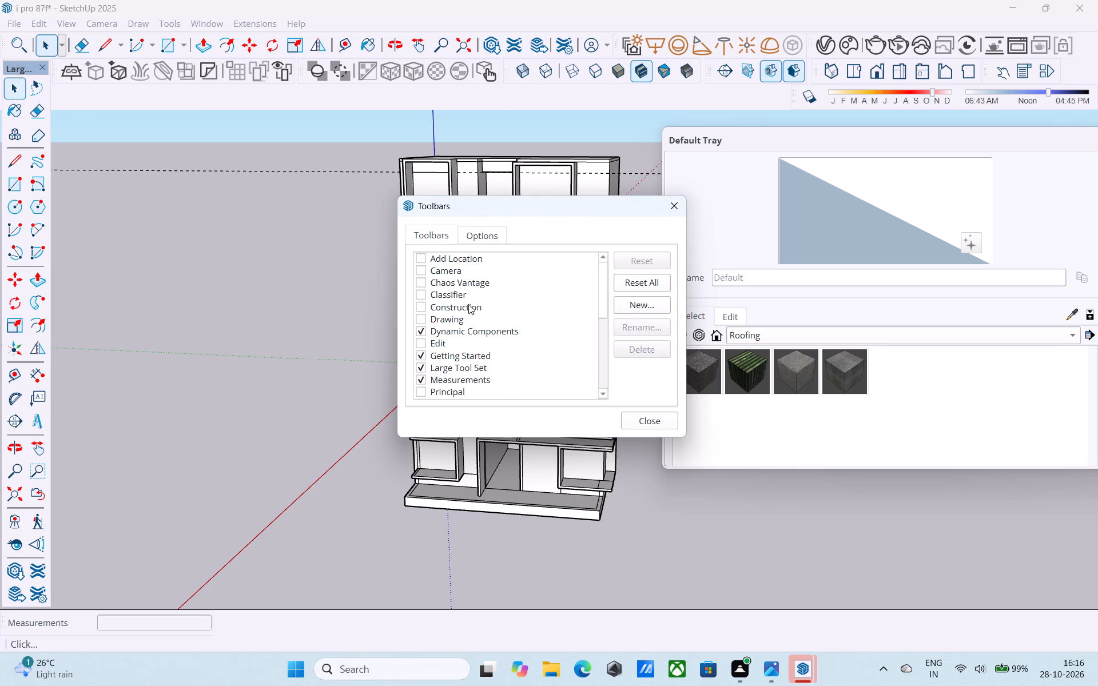
scroll(468, 304, "down", 1)
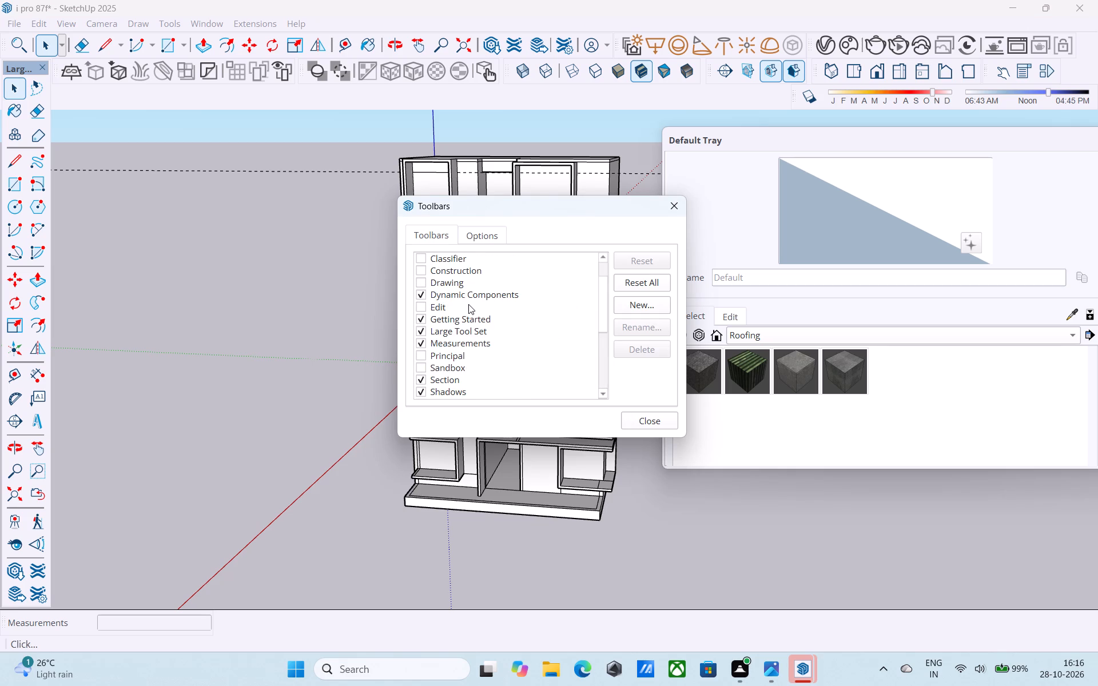
scroll(468, 304, "down", 2)
left_click(680, 207)
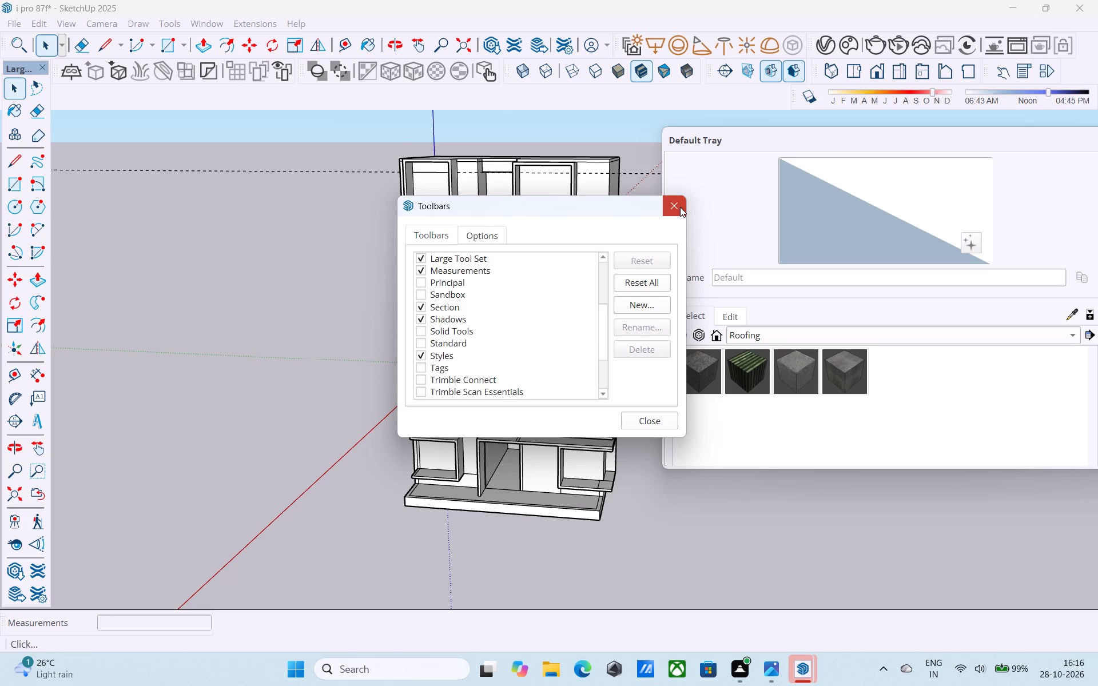
Examine the whole building from several angles, ending on the upper floors of the front facade.
scroll(526, 293, "down", 3)
middle_click_drag(522, 294, 470, 322)
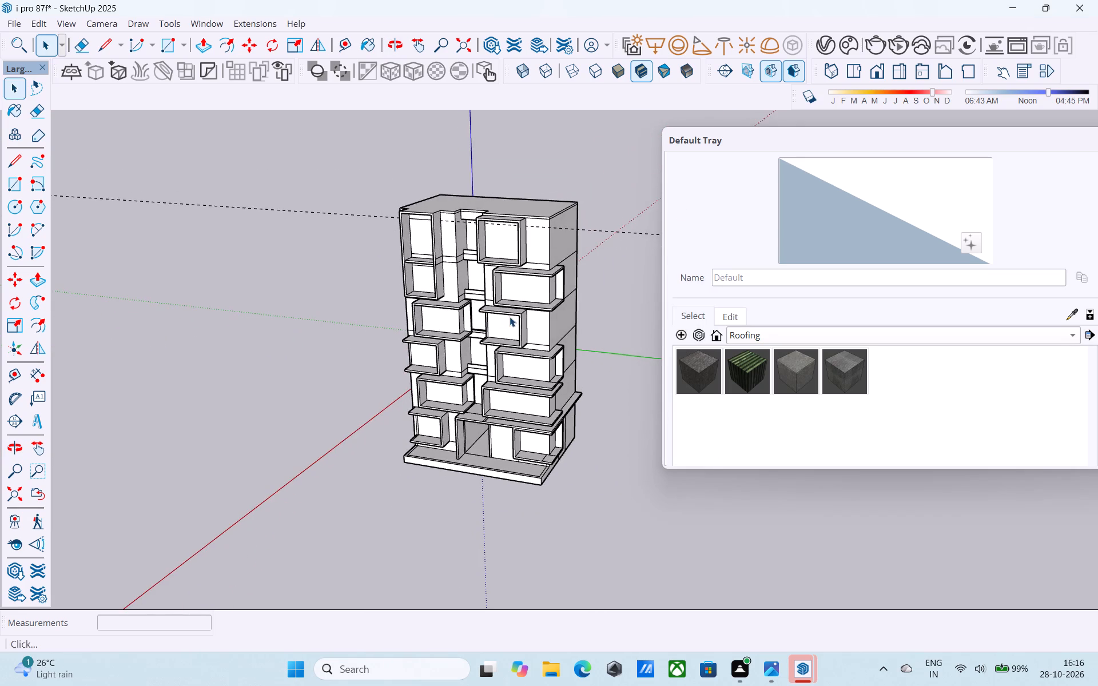
middle_click_drag(503, 314, 527, 308, "shift")
scroll(527, 308, "up", 3)
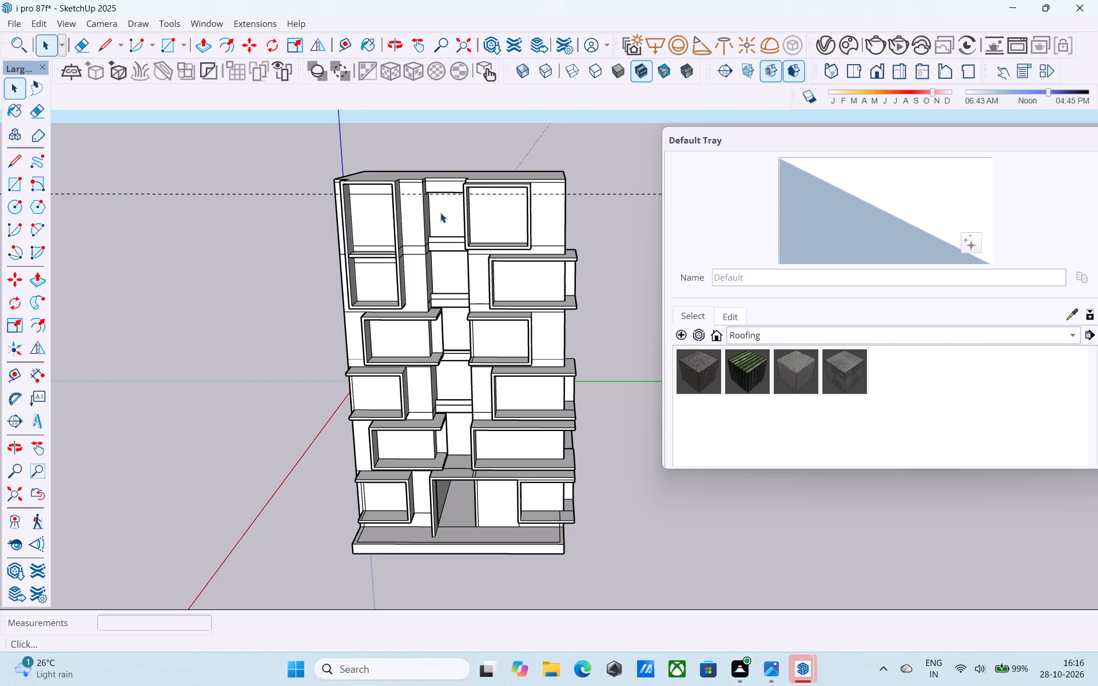
scroll(440, 213, "down", 3)
middle_click_drag(437, 213, 419, 192)
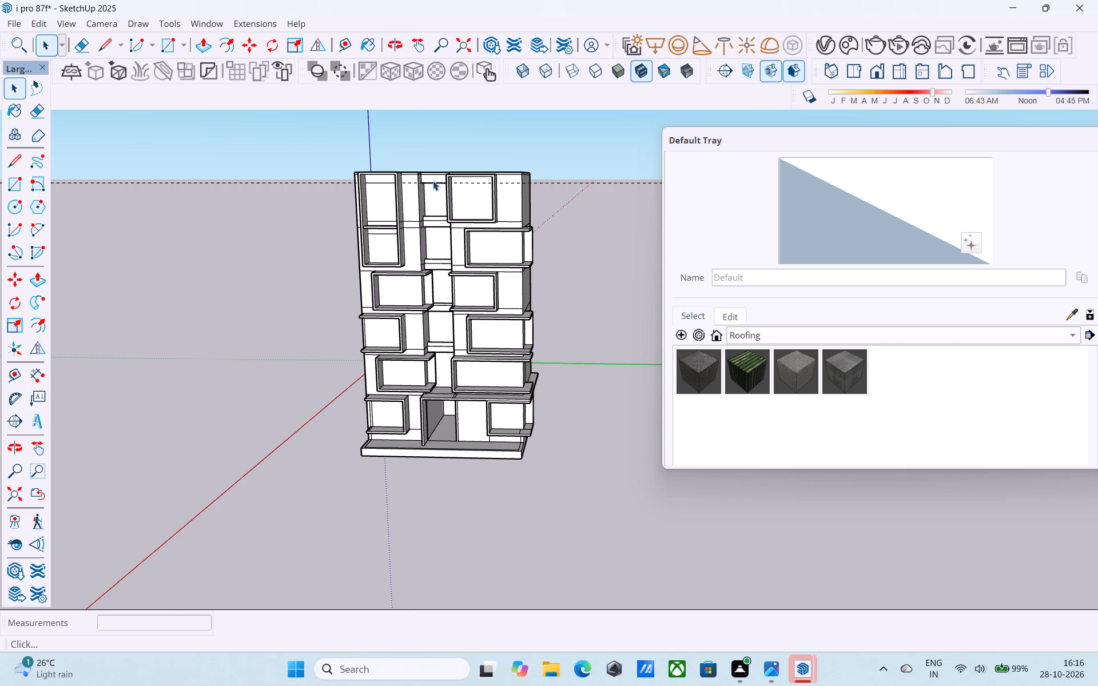
middle_click_drag(433, 183, 463, 213)
middle_click_drag(451, 219, 466, 278, "shift")
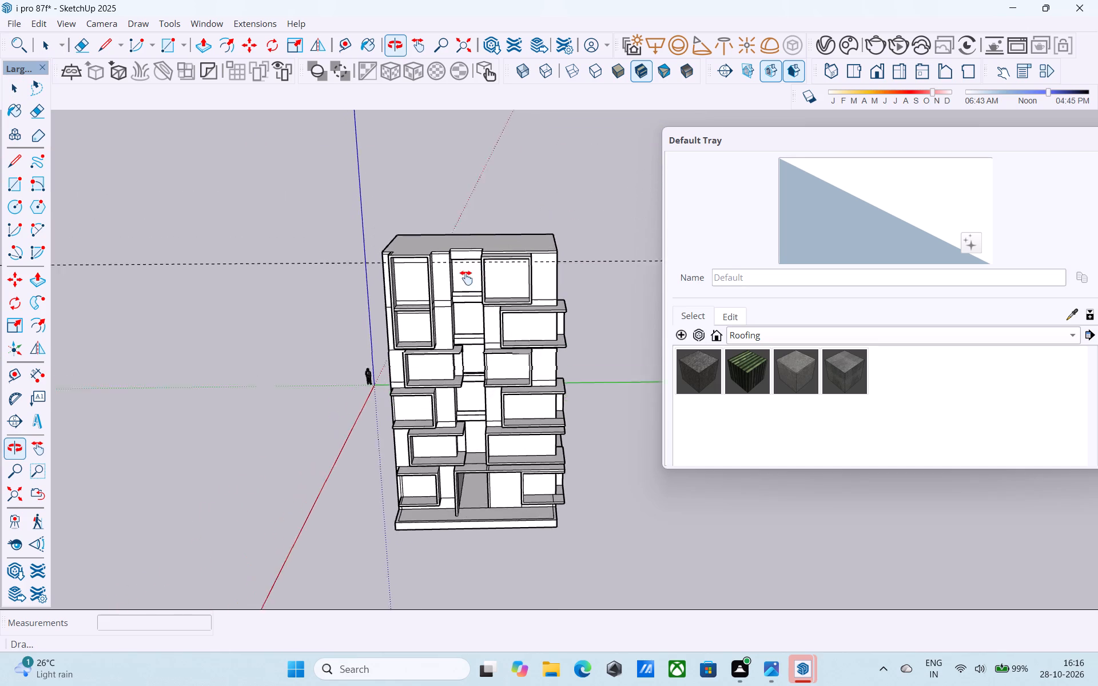
middle_click_drag(466, 278, 494, 232, "shift")
scroll(494, 249, "up", 8)
middle_click_drag(509, 292, 489, 298)
scroll(489, 298, "up", 1)
Move the Default Tray clear of the facade, make it taller and narrow it so the Materials section shows fully.
left_click(771, 331)
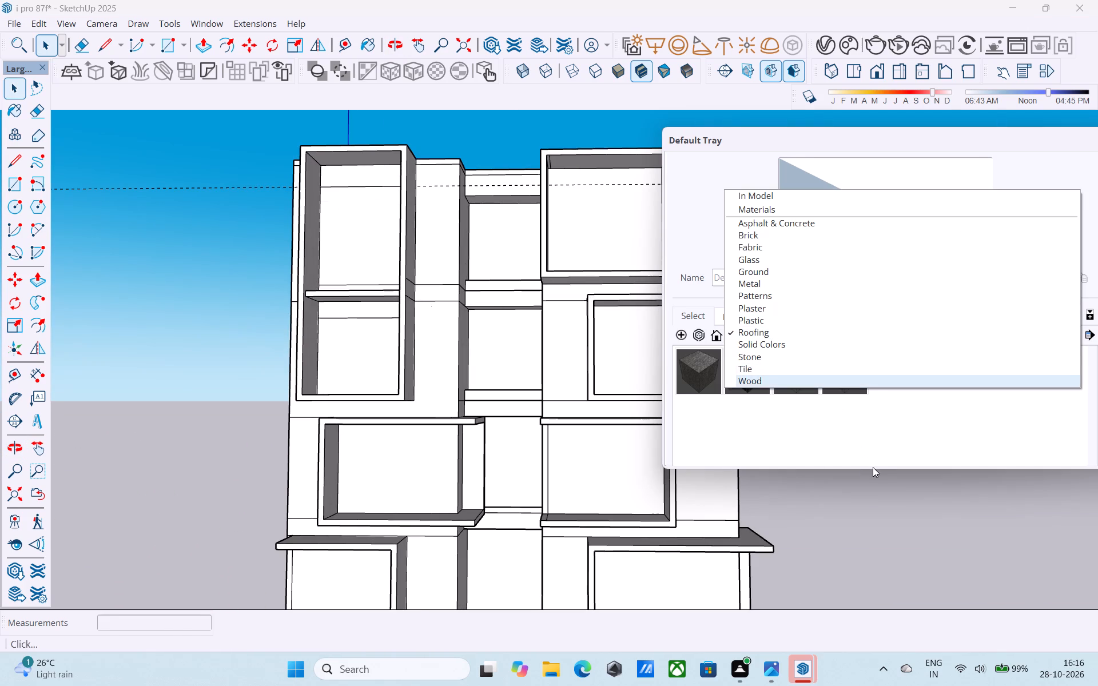
left_click(850, 466)
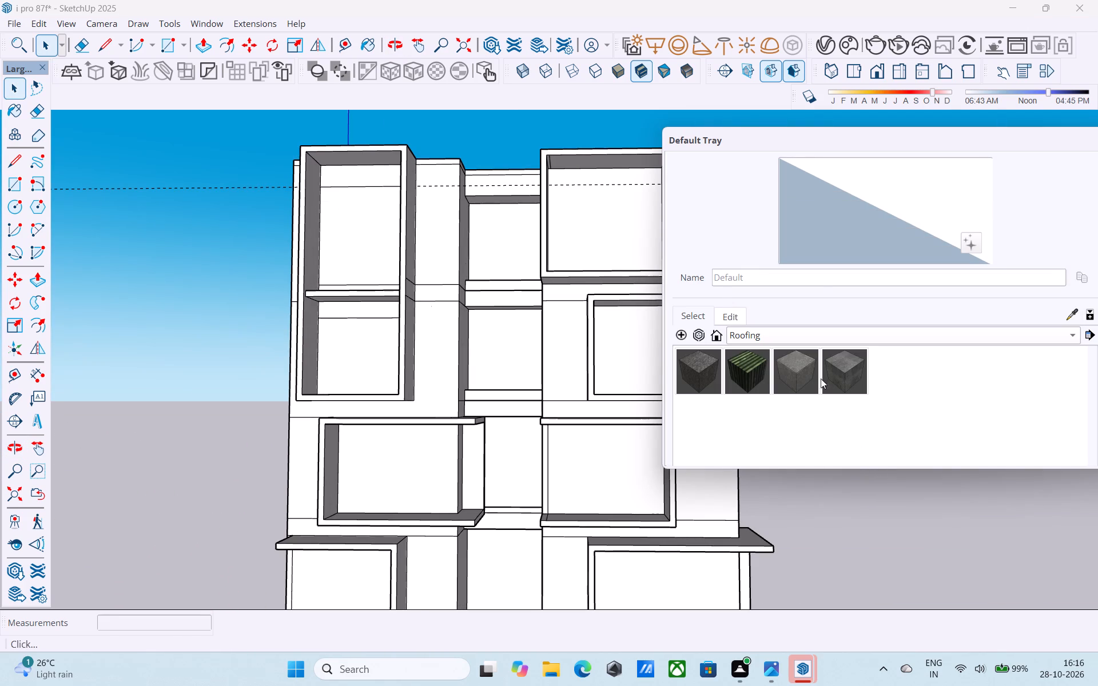
left_click_drag(858, 133, 822, 139)
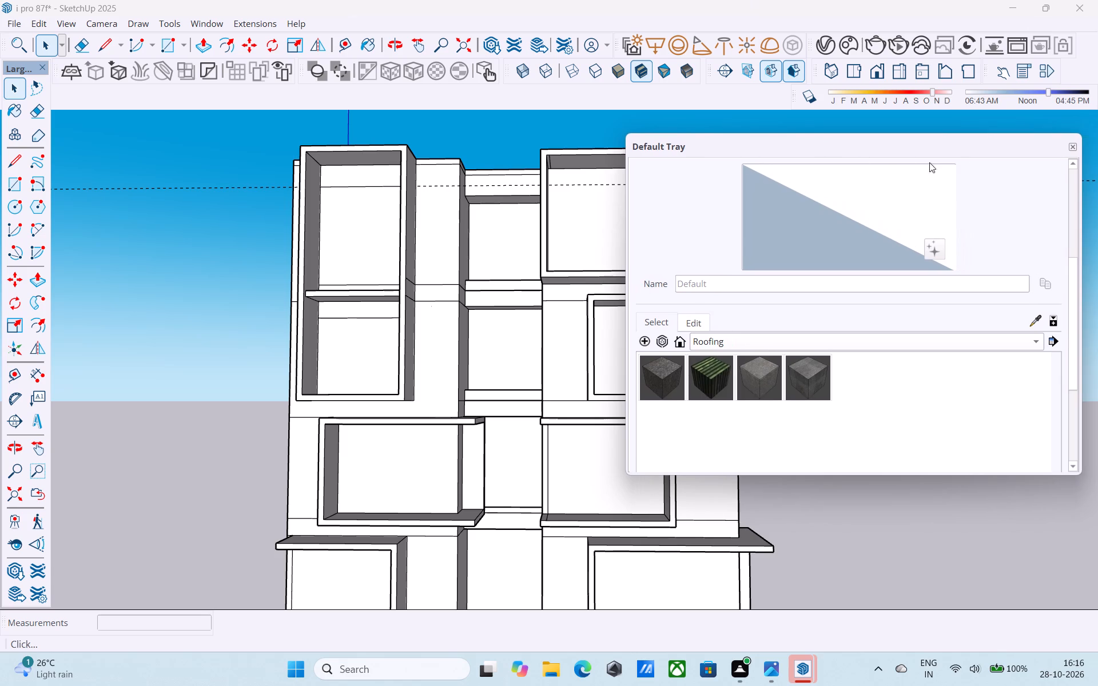
left_click_drag(926, 134, 924, 109)
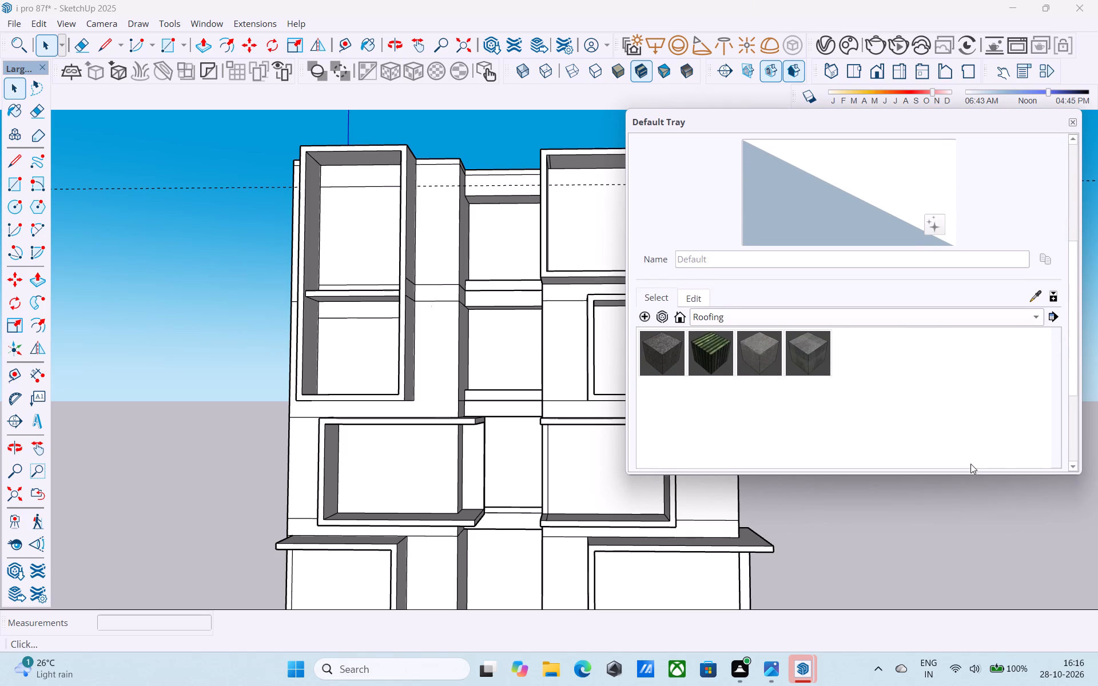
left_click_drag(973, 472, 976, 489)
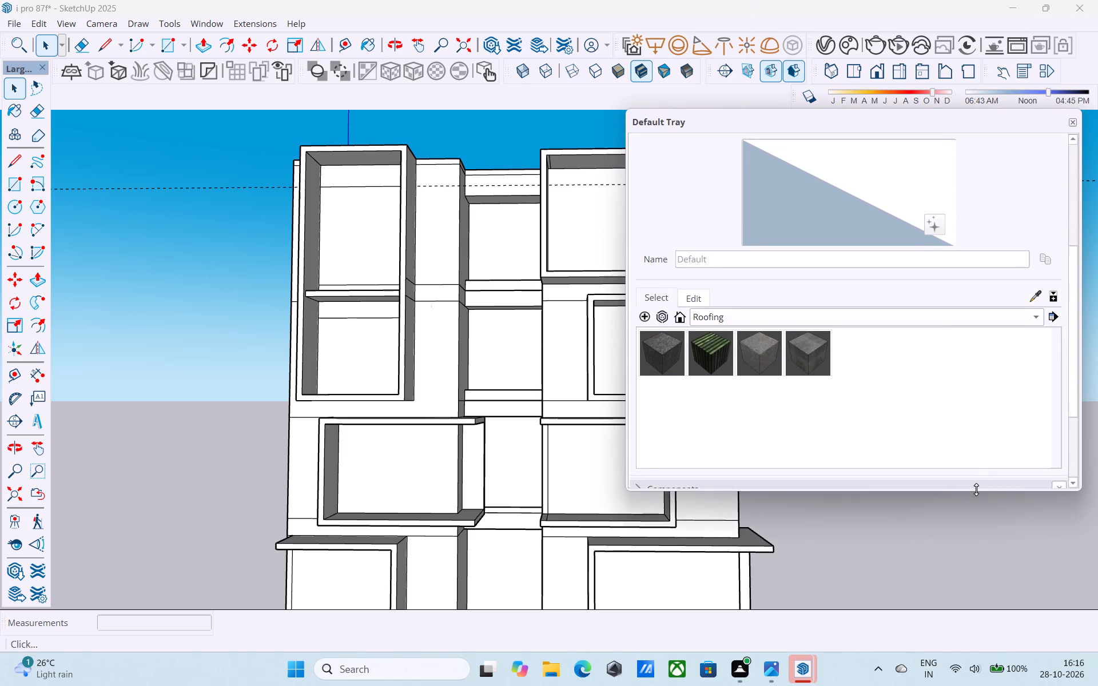
left_click_drag(976, 489, 1017, 647)
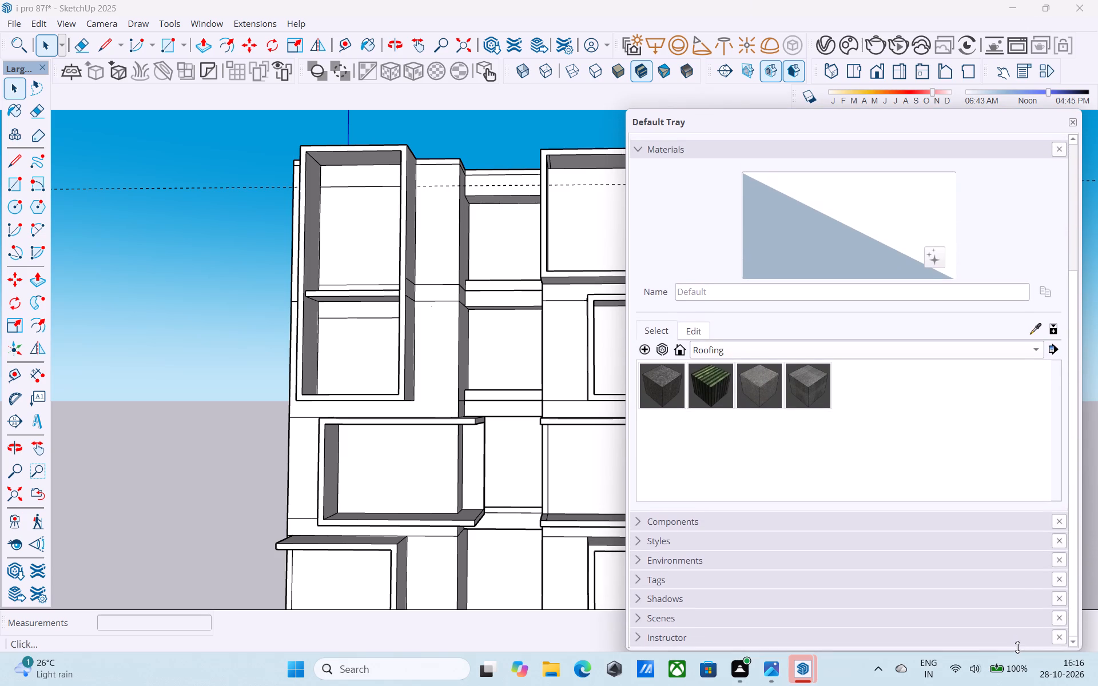
left_click_drag(1017, 647, 1019, 651)
left_click_drag(833, 119, 877, 122)
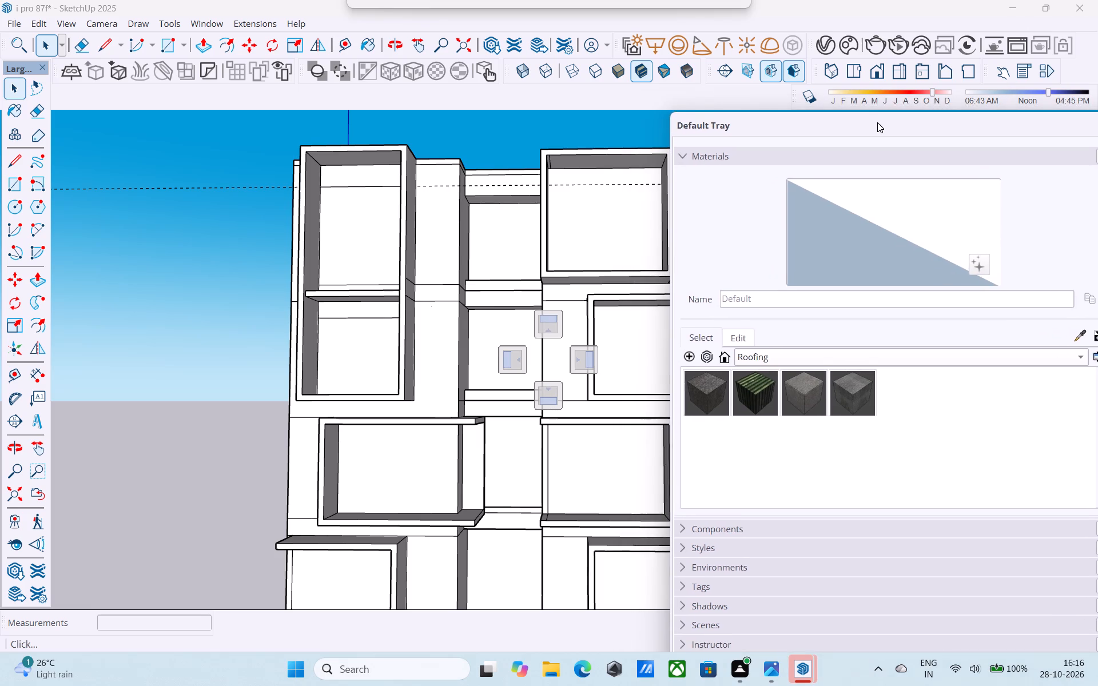
left_click_drag(877, 122, 842, 118)
left_click_drag(636, 249, 709, 253)
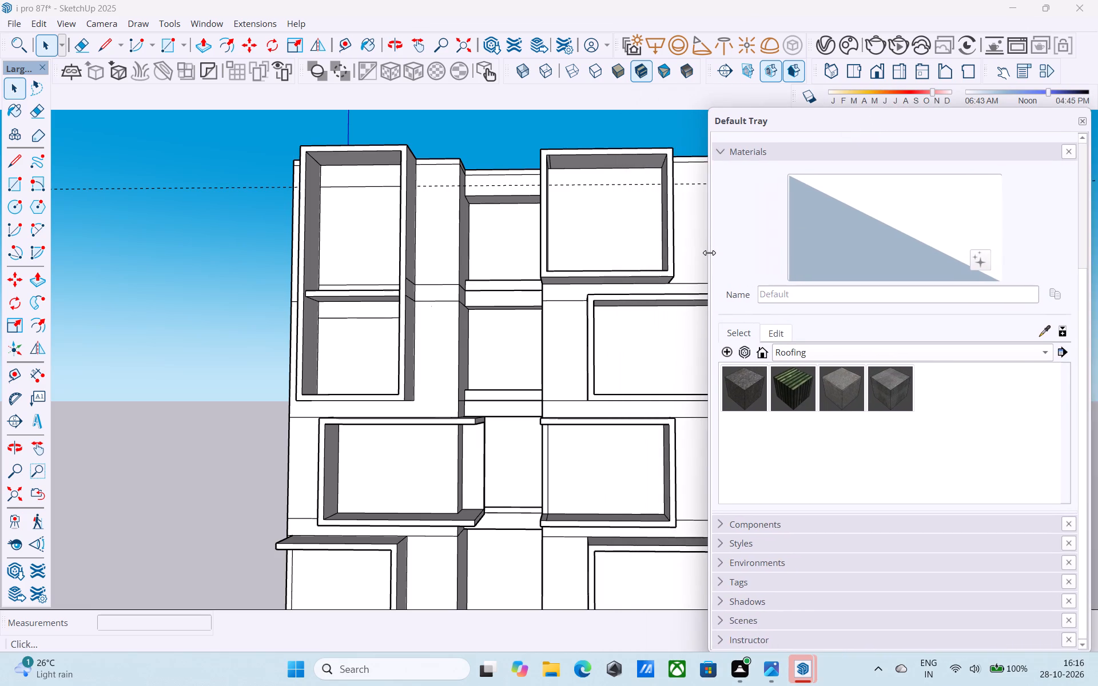
left_click_drag(709, 253, 765, 262)
Examine the building's front facade from several heights, ending on the roof and the top-floor recess.
middle_click_drag(663, 271, 614, 246)
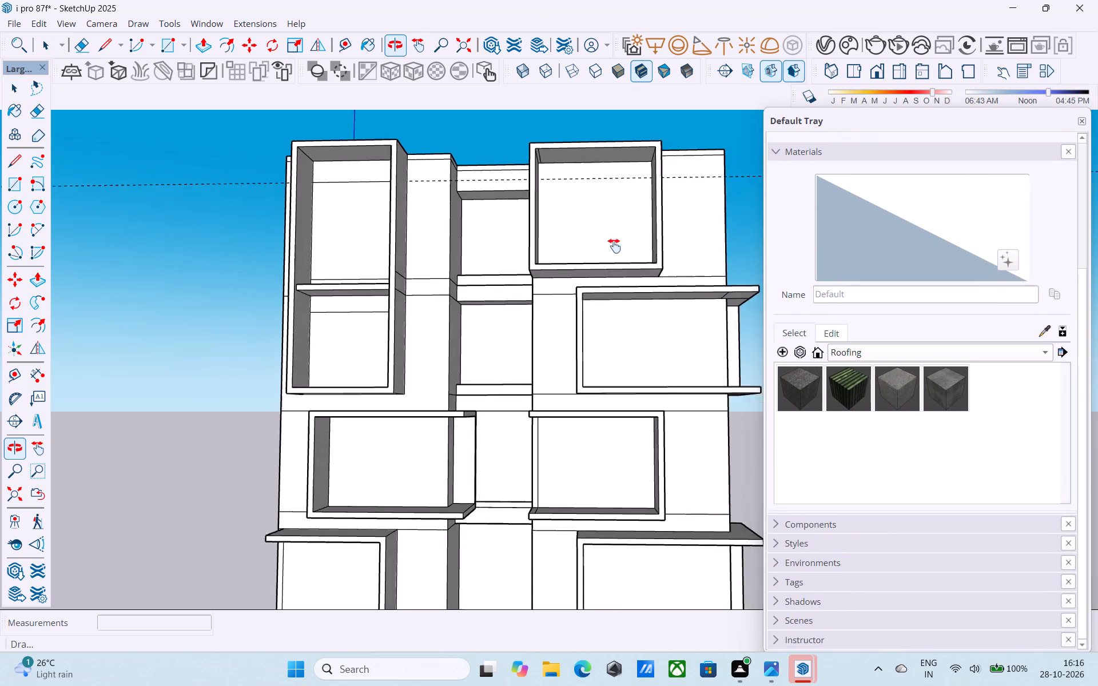
middle_click_drag(614, 246, 573, 246)
scroll(574, 244, "down", 5)
middle_click_drag(574, 244, 591, 206)
scroll(591, 212, "down", 3)
middle_click_drag(590, 217, 590, 265)
middle_click_drag(564, 240, 567, 269, "shift")
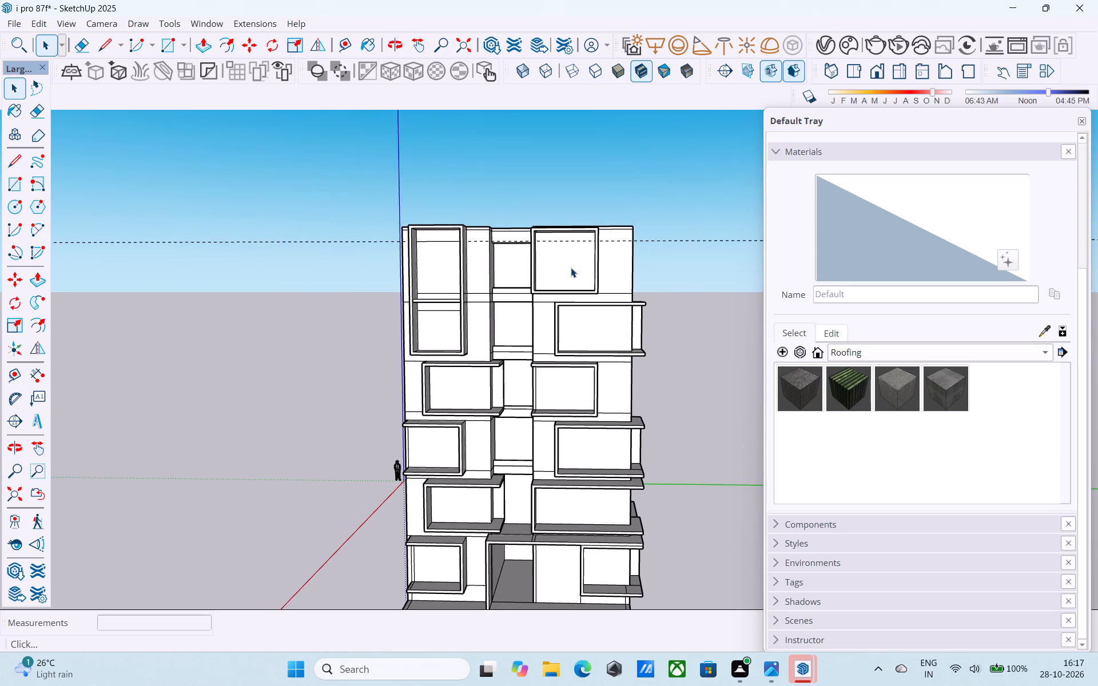
scroll(566, 235, "up", 2)
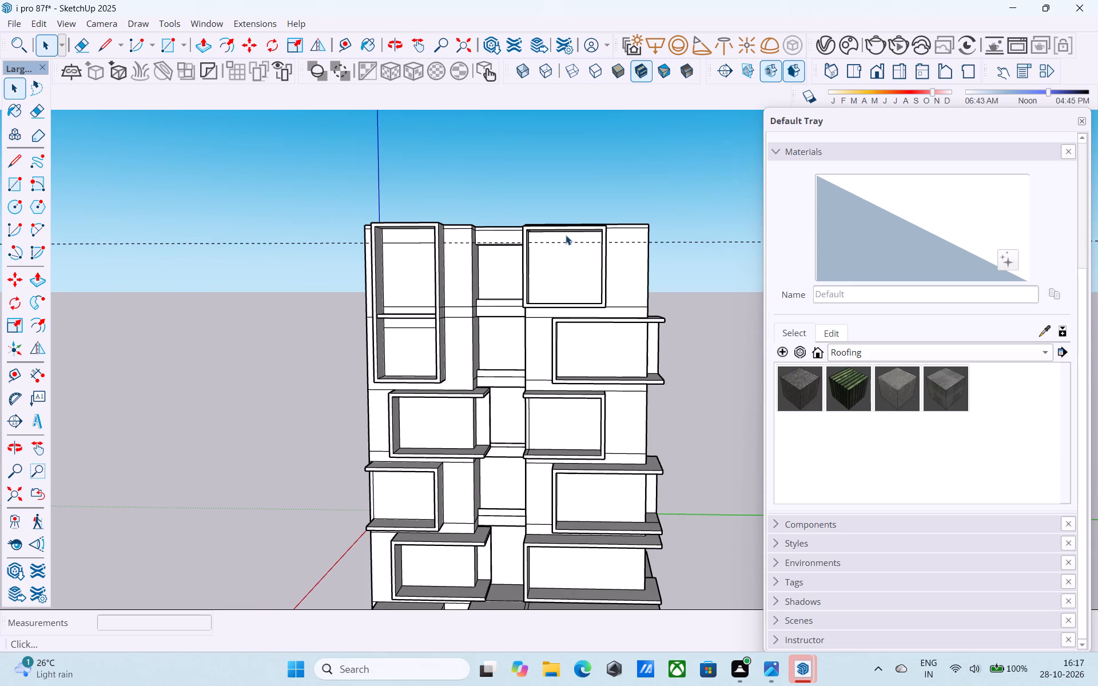
scroll(566, 235, "down", 4)
middle_click_drag(577, 318, 564, 232, "shift")
scroll(562, 254, "down", 1)
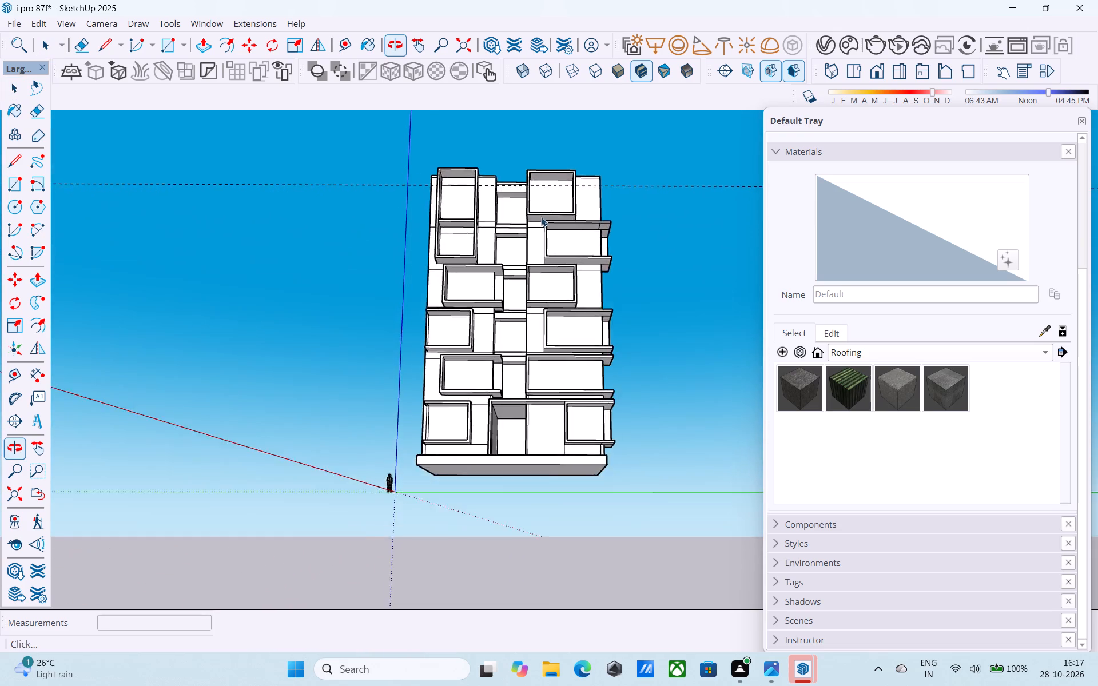
scroll(539, 215, "up", 12)
middle_click_drag(503, 182, 496, 379)
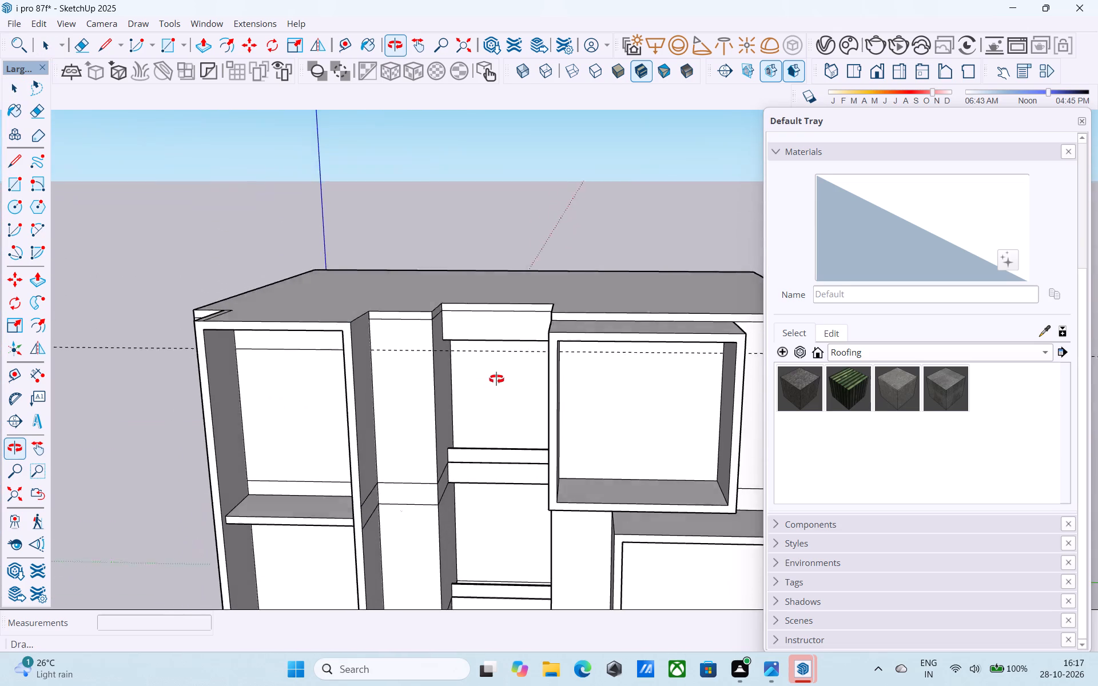
middle_click_drag(496, 379, 494, 347)
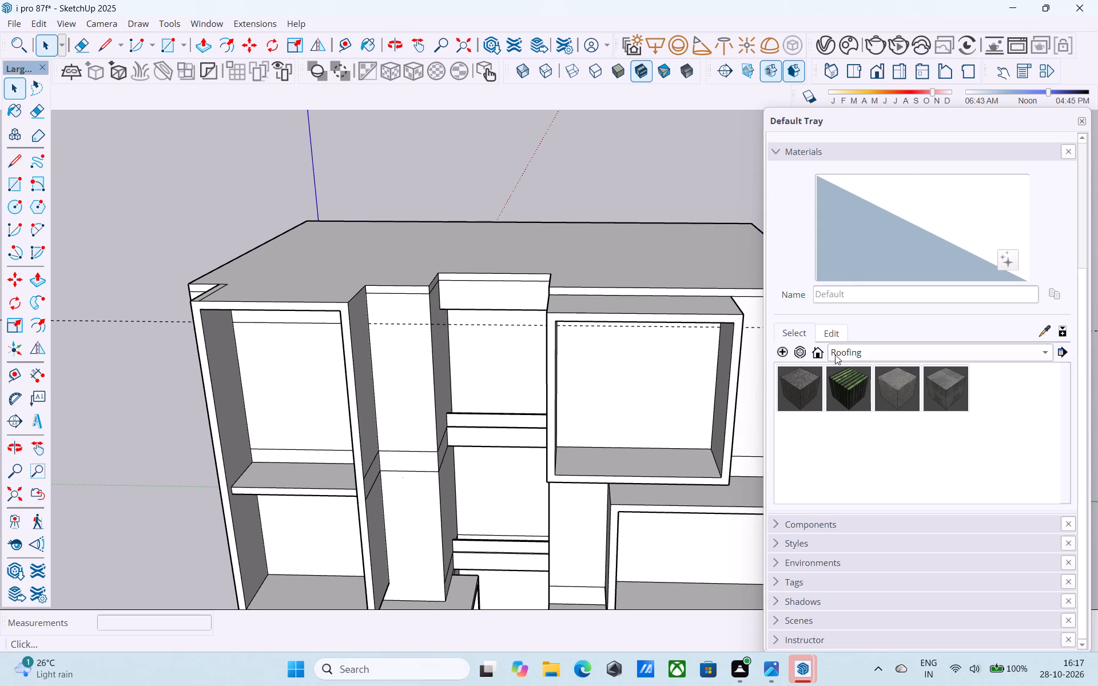
Show the Glass collection in the materials browser.
left_click(835, 354)
left_click(845, 217)
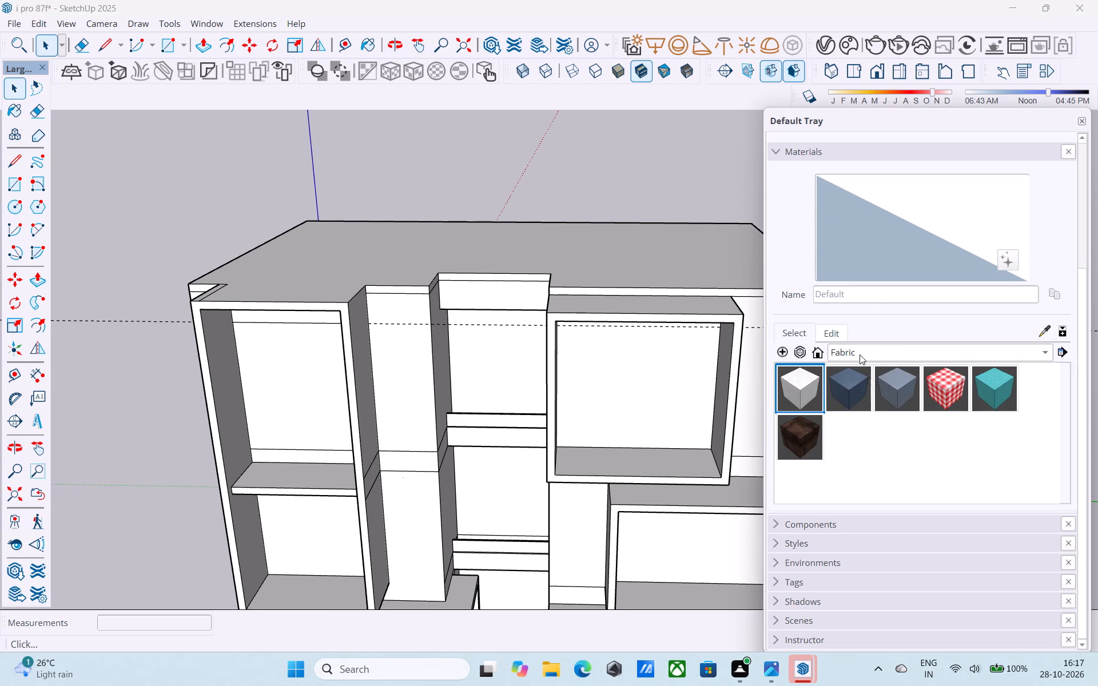
left_click(859, 359)
left_click(861, 356)
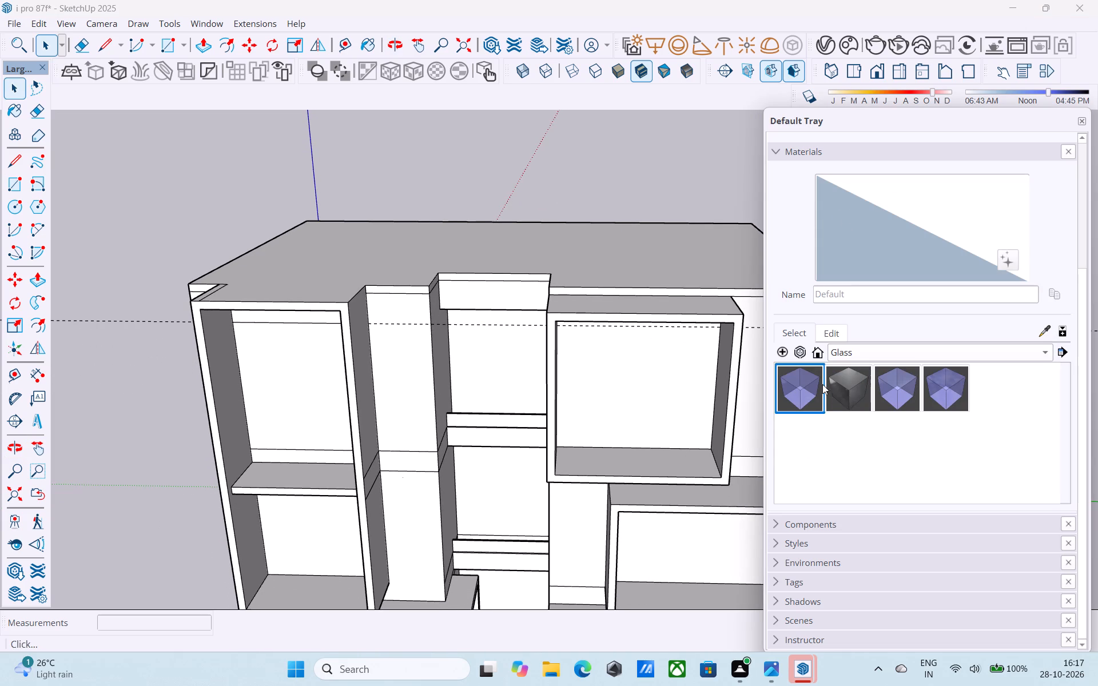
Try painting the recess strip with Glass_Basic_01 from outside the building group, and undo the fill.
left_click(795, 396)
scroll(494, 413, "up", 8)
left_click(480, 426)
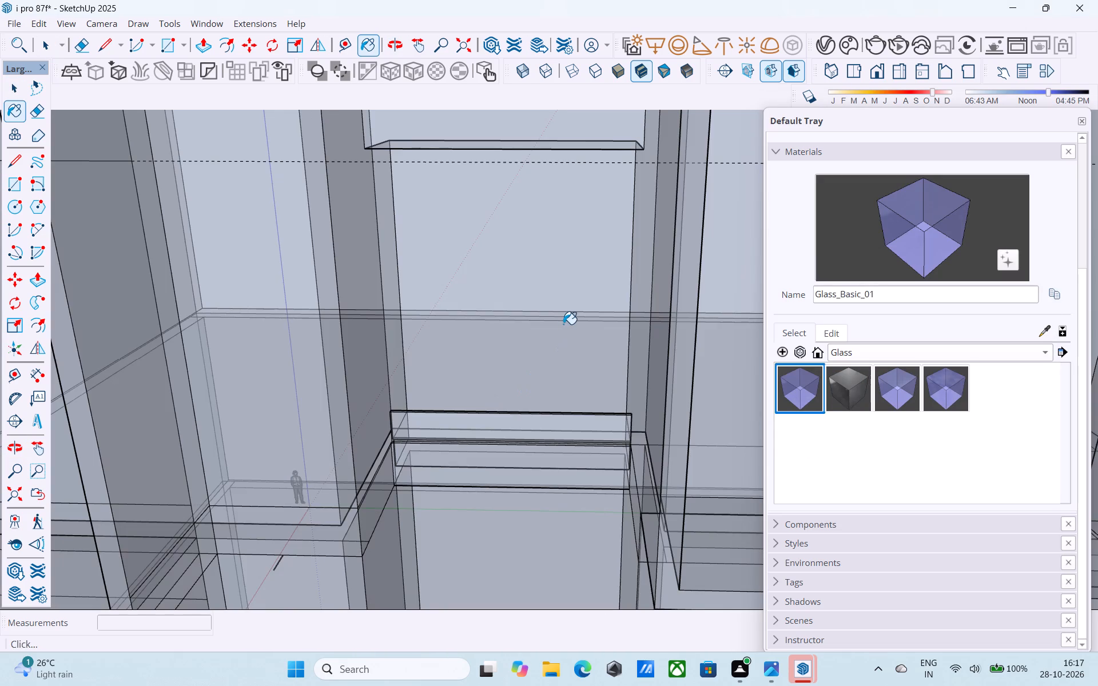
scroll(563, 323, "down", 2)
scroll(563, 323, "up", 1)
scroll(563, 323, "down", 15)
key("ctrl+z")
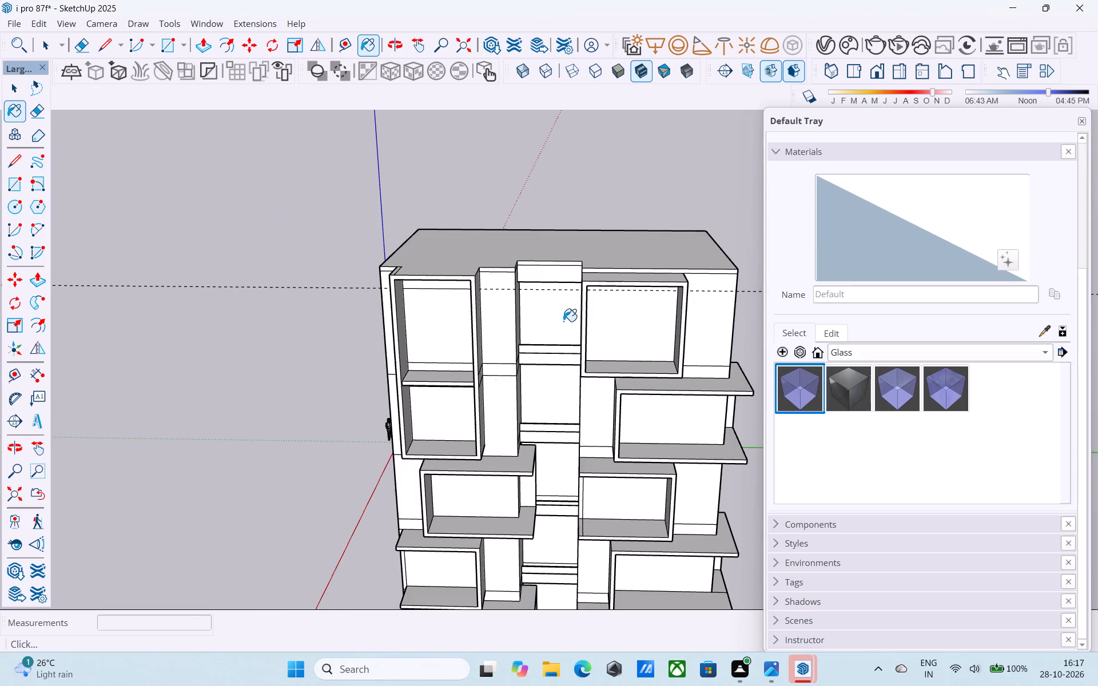
Open the building group and paint the front face of the topmost recess strip with Glass_Basic_01.
middle_click_drag(563, 321, 539, 305, "shift")
key("space")
triple_click(518, 322)
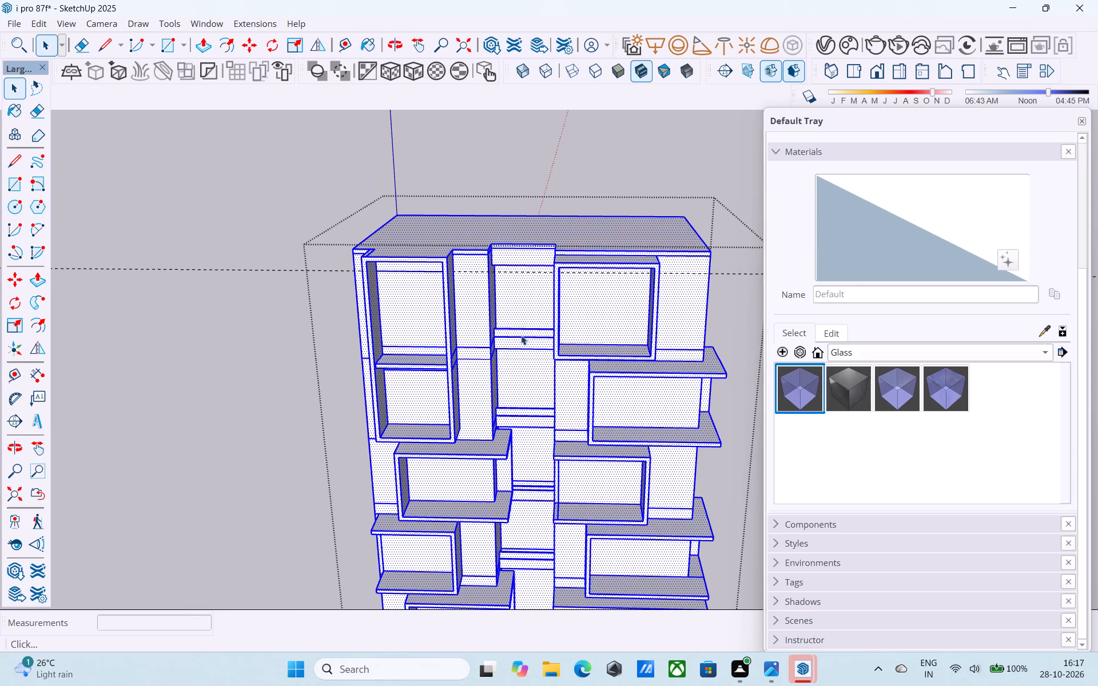
left_click(523, 338)
left_click(522, 334)
scroll(522, 334, "up", 3)
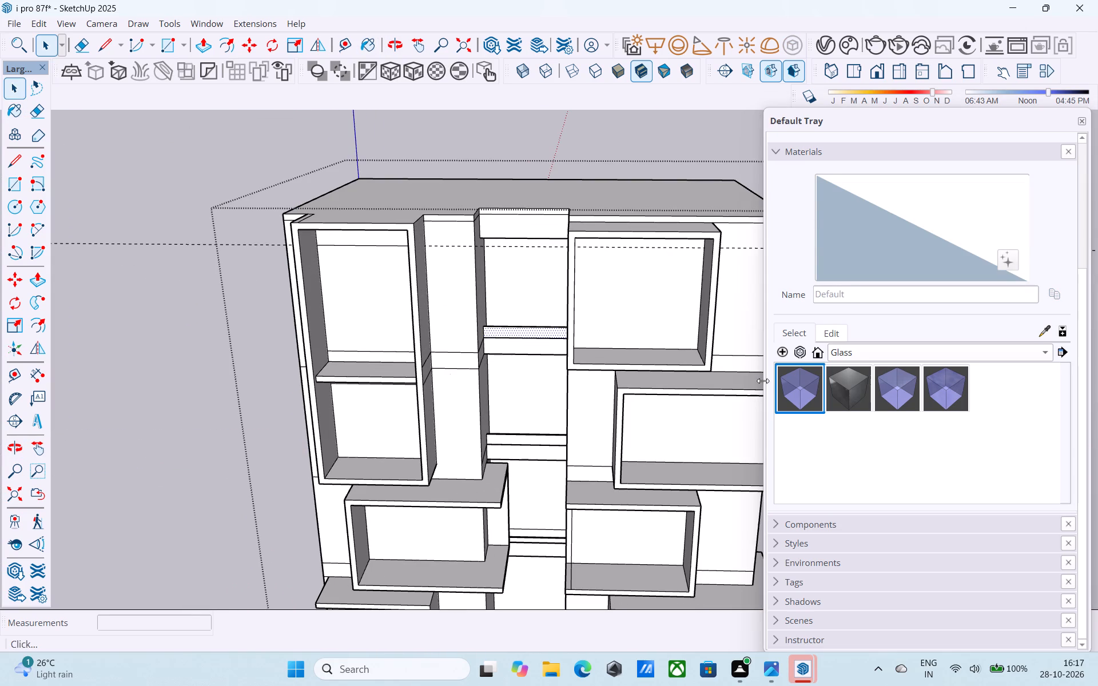
left_click(799, 388)
middle_click_drag(608, 333, 563, 366)
scroll(529, 325, "up", 5)
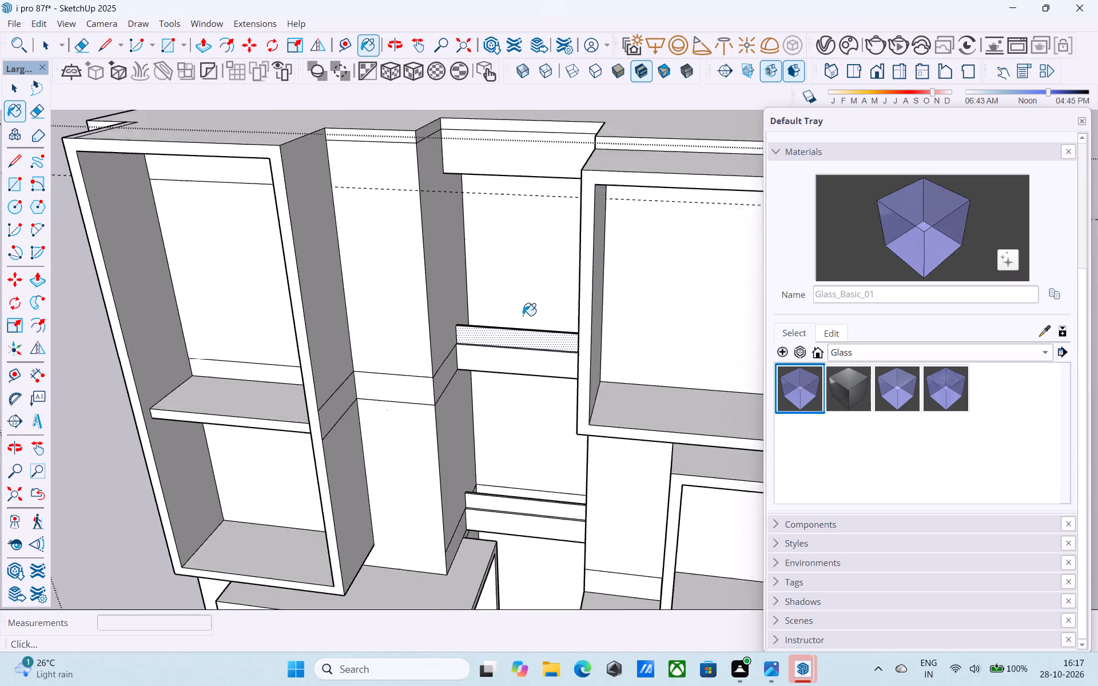
scroll(523, 316, "up", 7)
left_click(491, 376)
Paint the back face of the topmost recess strip with Glass_Basic_01.
middle_click_drag(508, 329, 526, 430)
scroll(520, 400, "up", 6)
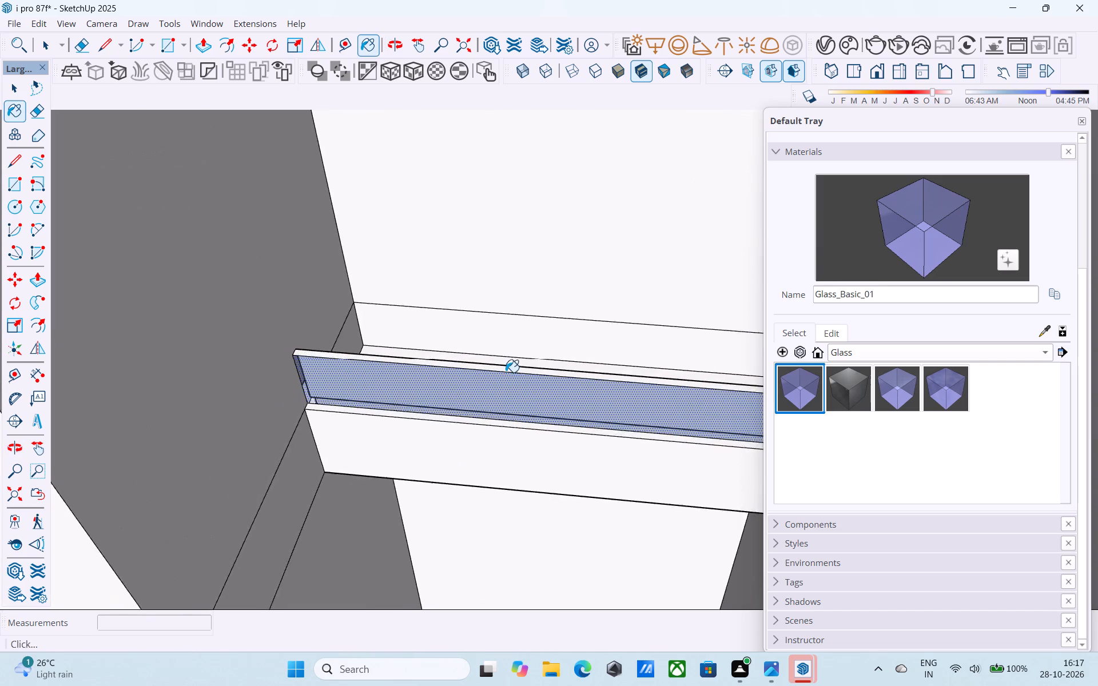
scroll(506, 372, "up", 2)
middle_click_drag(516, 413, 433, 422)
scroll(464, 388, "up", 5)
middle_click_drag(468, 378, 444, 462)
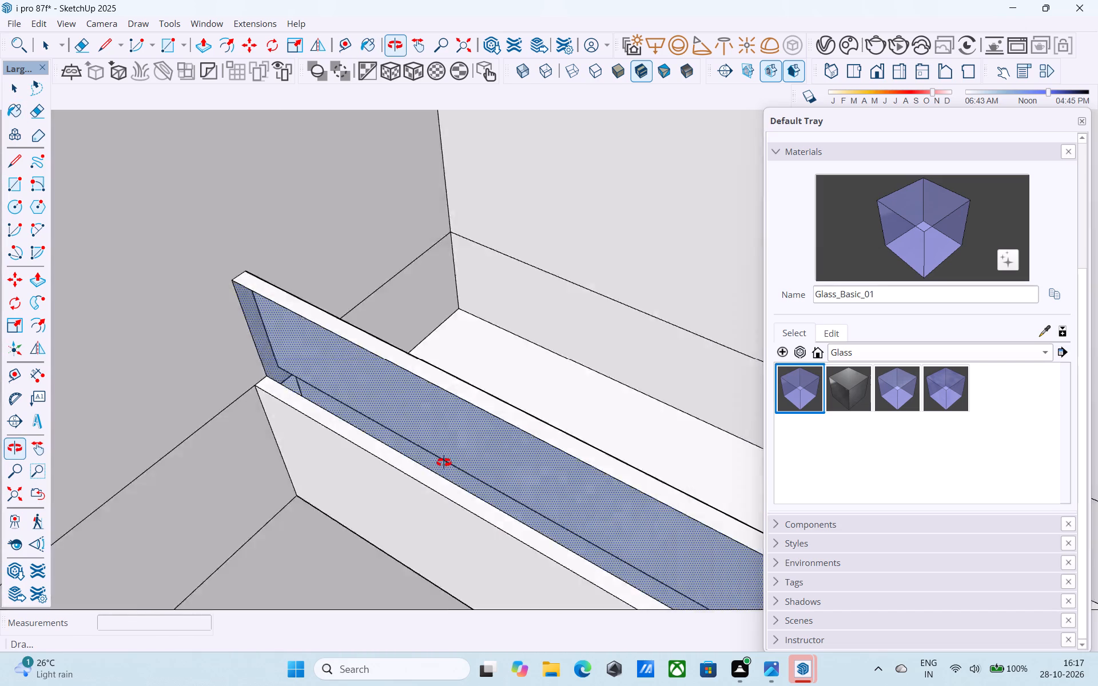
middle_click_drag(444, 462, 257, 429)
middle_click_drag(548, 404, 446, 355)
left_click(412, 350)
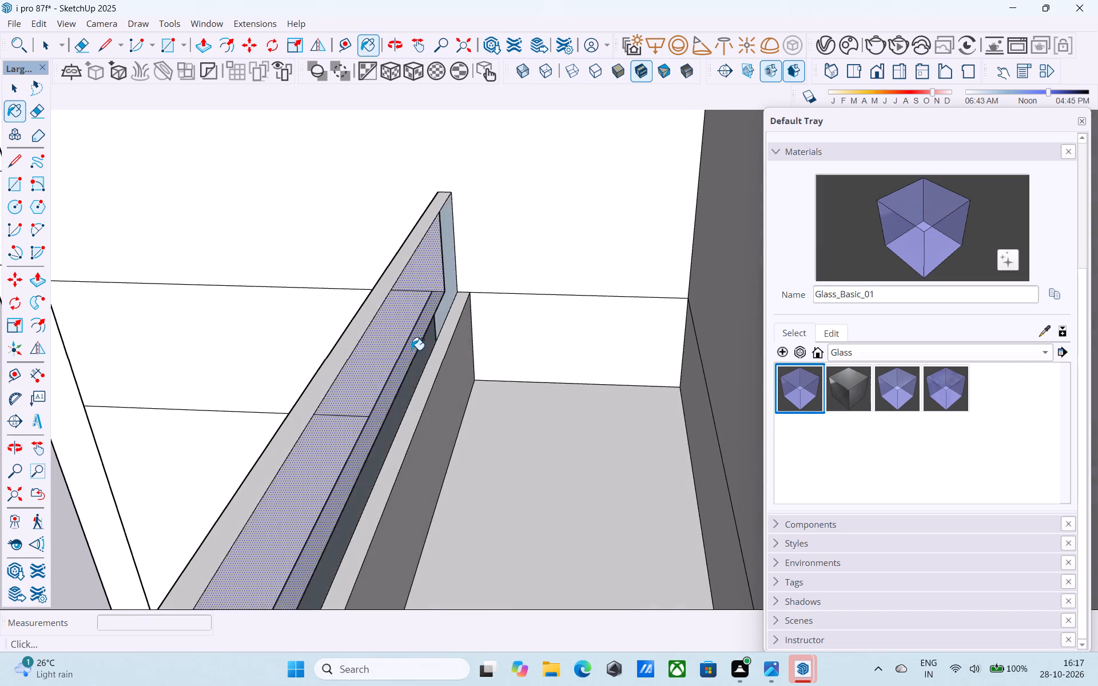
middle_click_drag(413, 348, 867, 240)
Paint the front face of the second recess strip down with Glass_Basic_01.
scroll(710, 241, "down", 5)
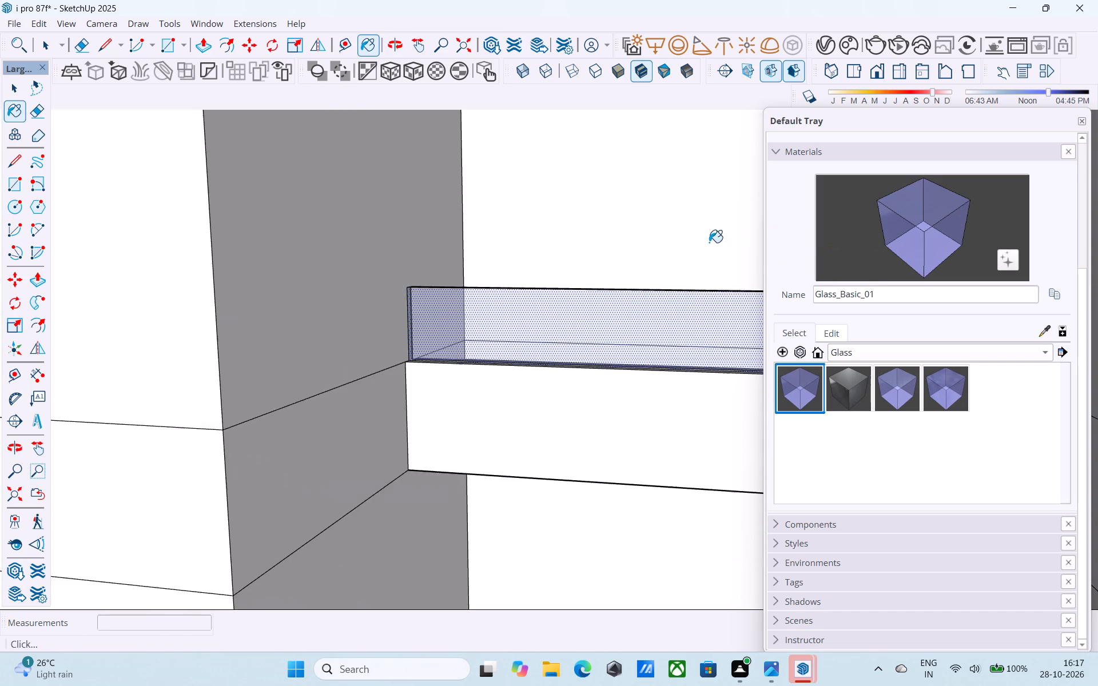
scroll(699, 253, "down", 10)
middle_click_drag(692, 345, 622, 208, "shift")
scroll(603, 452, "up", 5)
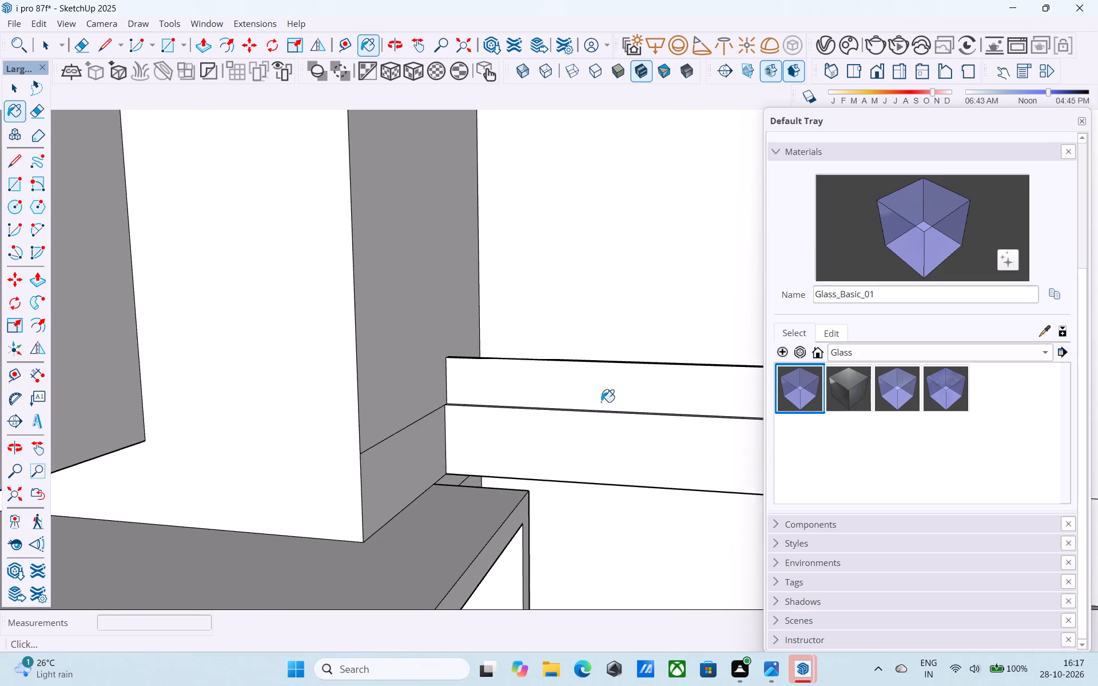
scroll(601, 402, "up", 8)
left_click(550, 395)
Paint the back face of the second recess strip with Glass_Basic_01.
middle_click_drag(588, 361, 575, 538)
scroll(541, 300, "up", 5)
middle_click_drag(523, 314, 648, 449)
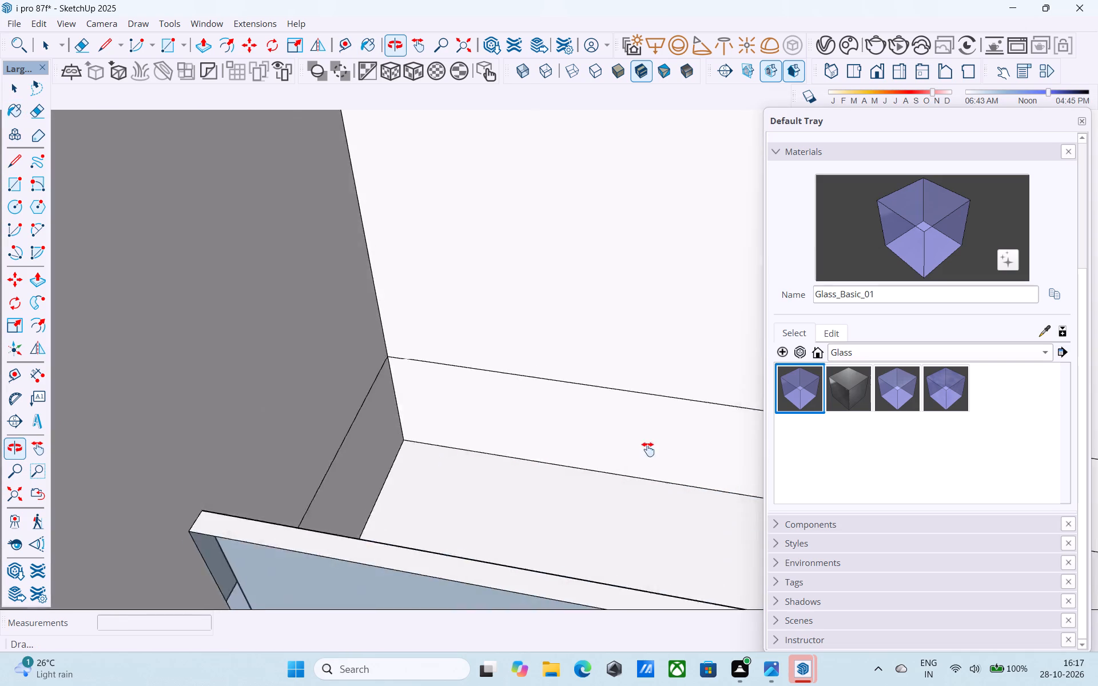
middle_click_drag(648, 449, 279, 385)
scroll(284, 385, "up", 1)
left_click(234, 381)
middle_click_drag(240, 382, 638, 290)
Examine the third recess strip down and the upstand beneath it, comparing it with the glazed strips above.
scroll(638, 290, "down", 10)
scroll(587, 289, "down", 9)
middle_click_drag(603, 287, 554, 235)
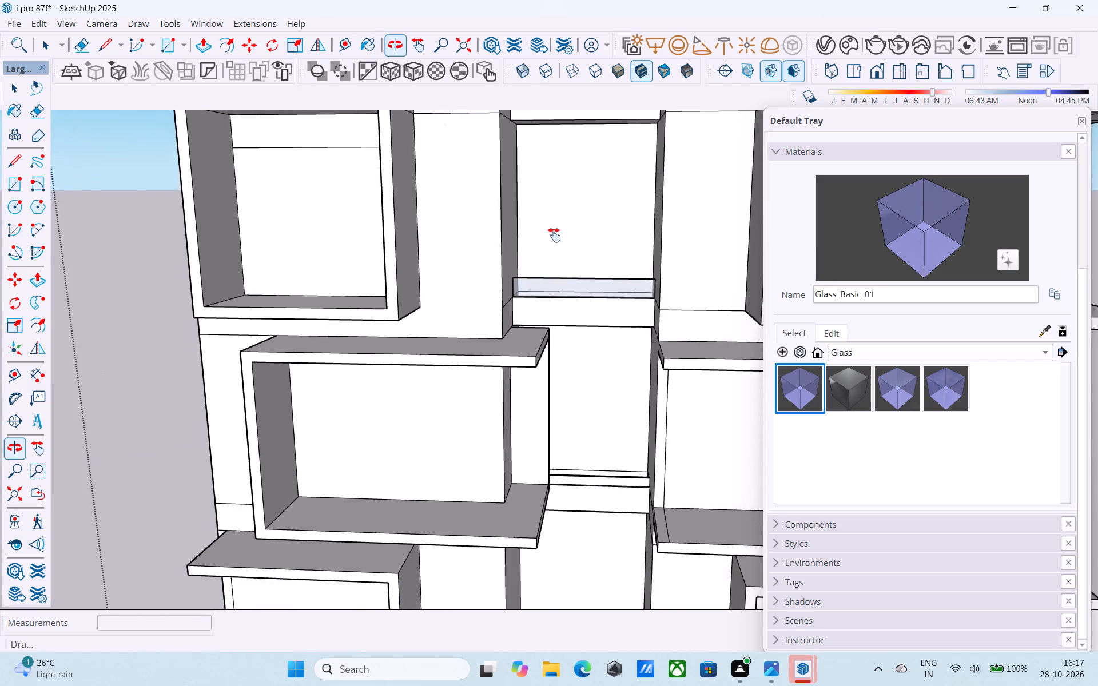
middle_click_drag(554, 235, 536, 219)
scroll(536, 219, "down", 8)
middle_click_drag(528, 237, 532, 259)
scroll(520, 405, "up", 5)
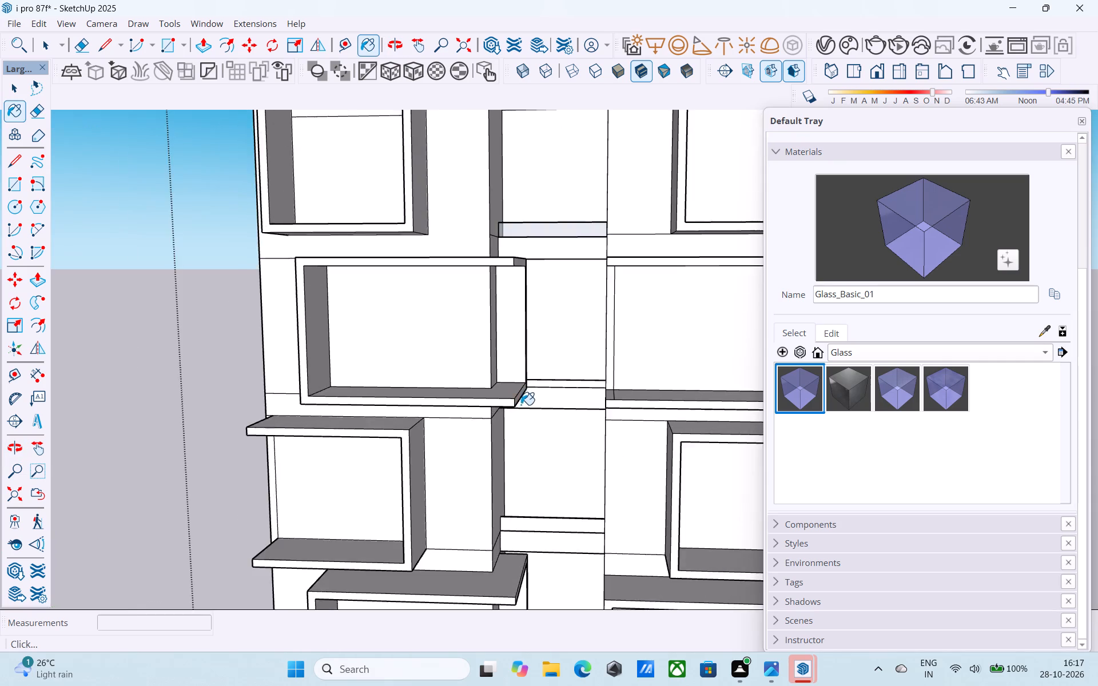
scroll(521, 405, "up", 11)
scroll(582, 360, "down", 5)
middle_click_drag(575, 365, 486, 472, "shift")
scroll(544, 465, "up", 5)
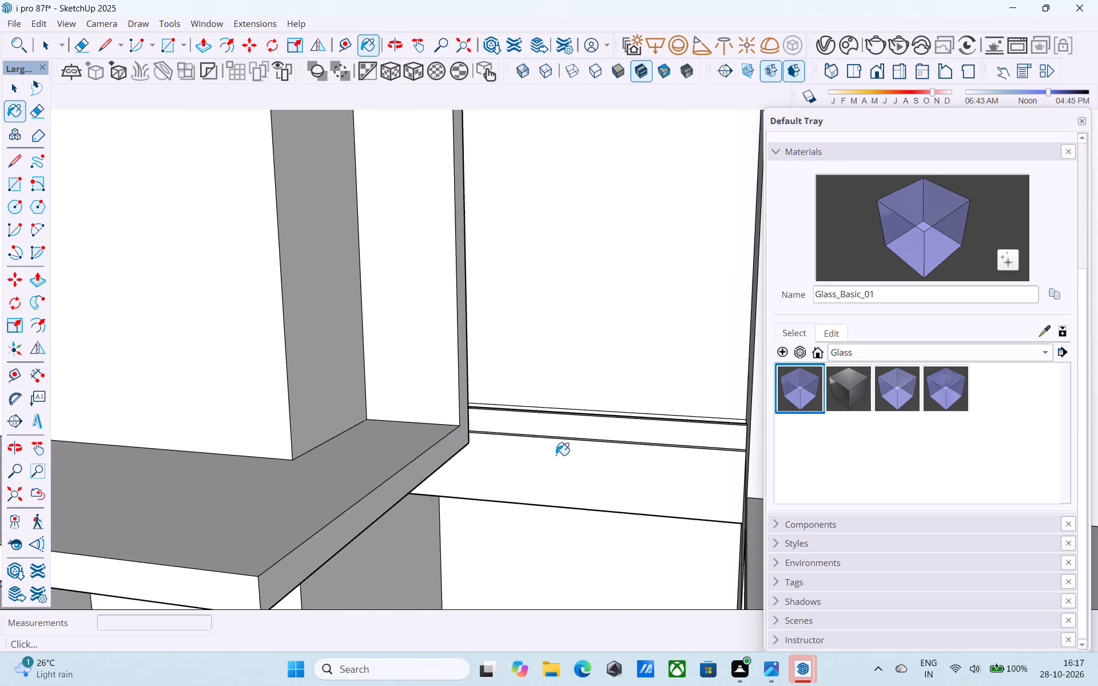
scroll(556, 454, "down", 5)
middle_click_drag(556, 454, 563, 527, "shift")
scroll(557, 539, "up", 16)
scroll(518, 456, "down", 4)
middle_click_drag(579, 549, 581, 552, "shift")
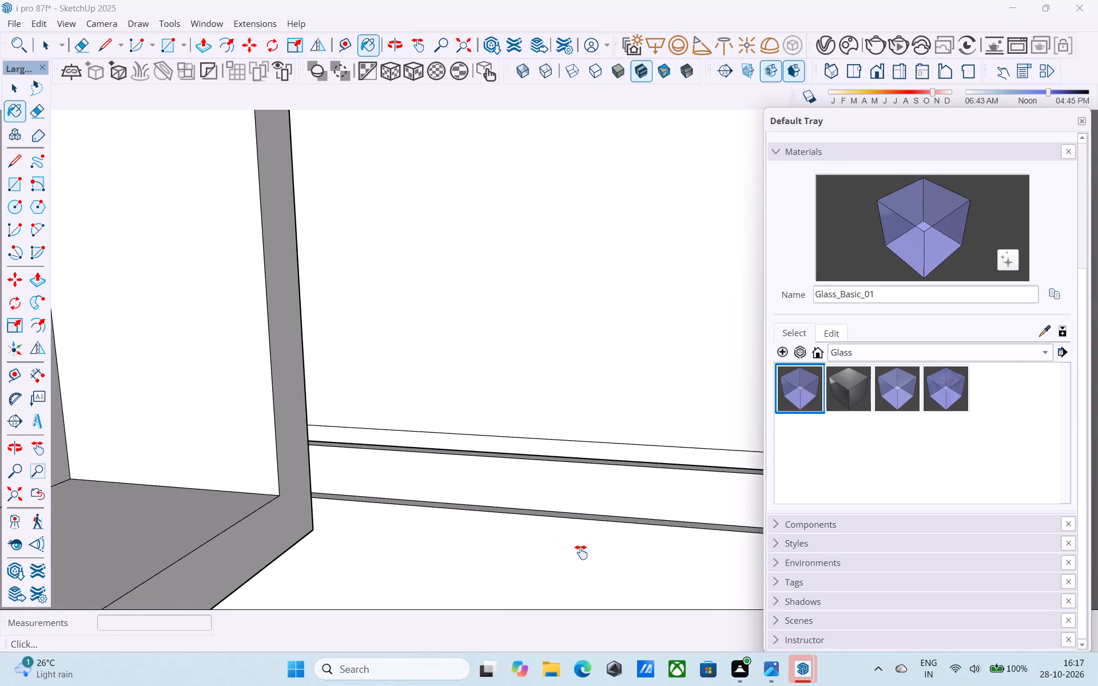
middle_click_drag(581, 552, 463, 621, "shift")
scroll(496, 592, "down", 10)
middle_click_drag(515, 576, 571, 535)
scroll(575, 528, "down", 9)
middle_click_drag(566, 543, 659, 495, "shift")
middle_click_drag(599, 526, 701, 511)
Check the height of the third recess strip along its end edge with the Line tool.
key("space")
scroll(655, 524, "up", 13)
key("l")
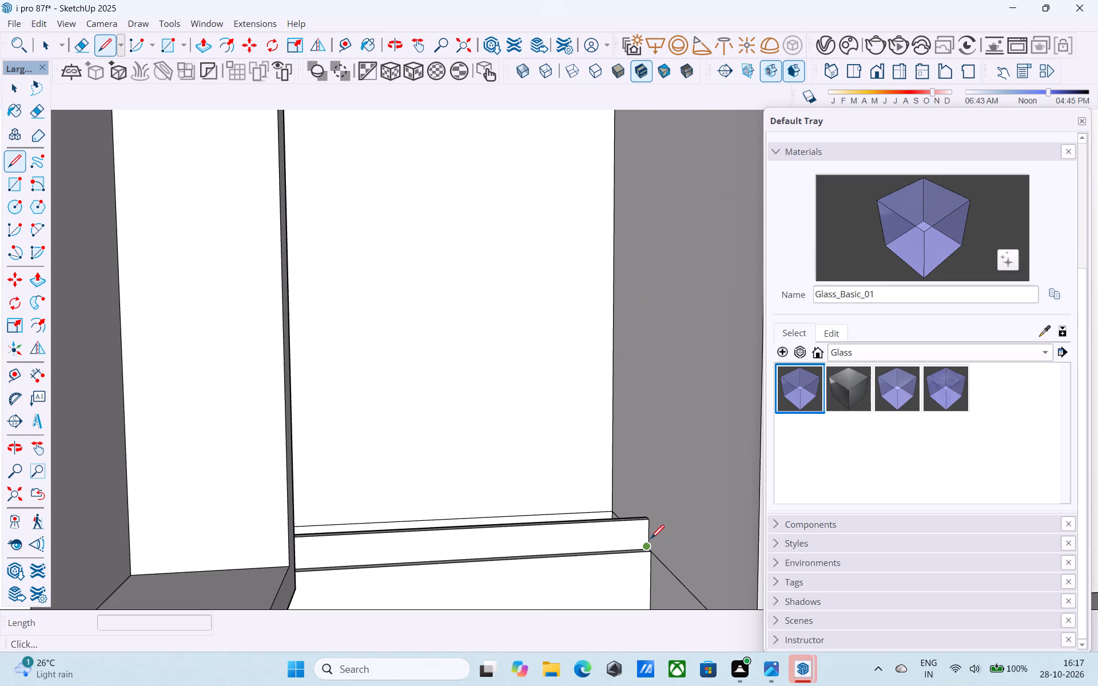
left_click(650, 540)
key("space")
Raise the top face of the third recess strip by 6 inches with Push/Pull.
scroll(649, 524, "down", 1)
middle_click_drag(648, 525, 664, 599)
scroll(617, 531, "up", 11)
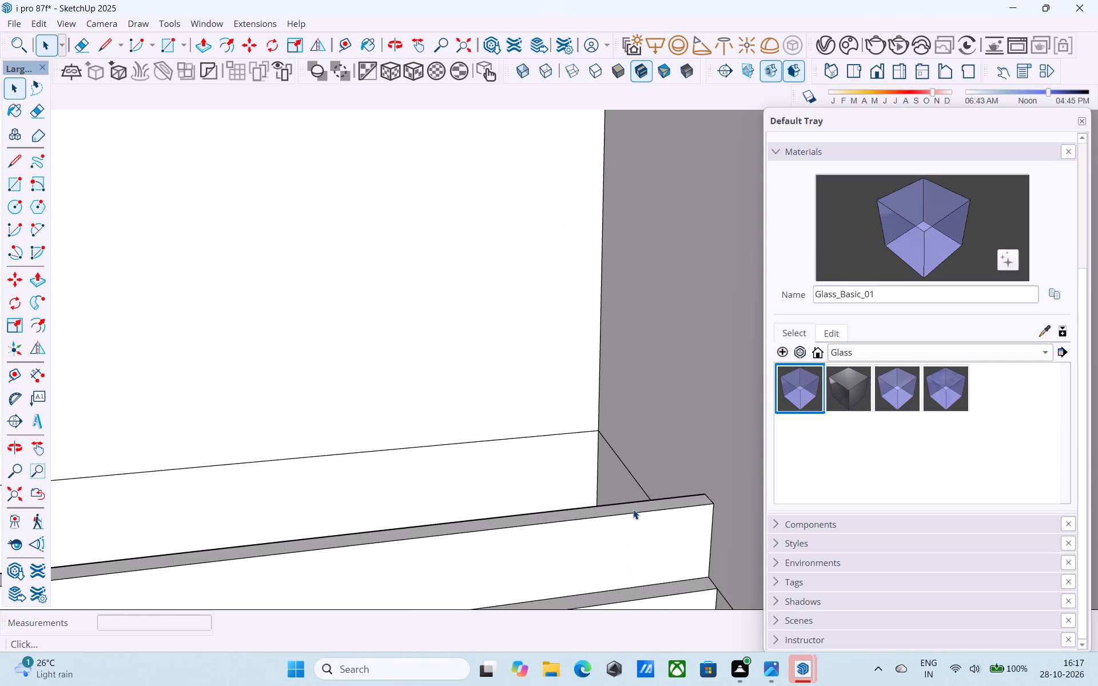
left_click(633, 509)
scroll(633, 509, "up", 4)
key("p")
left_click(633, 509)
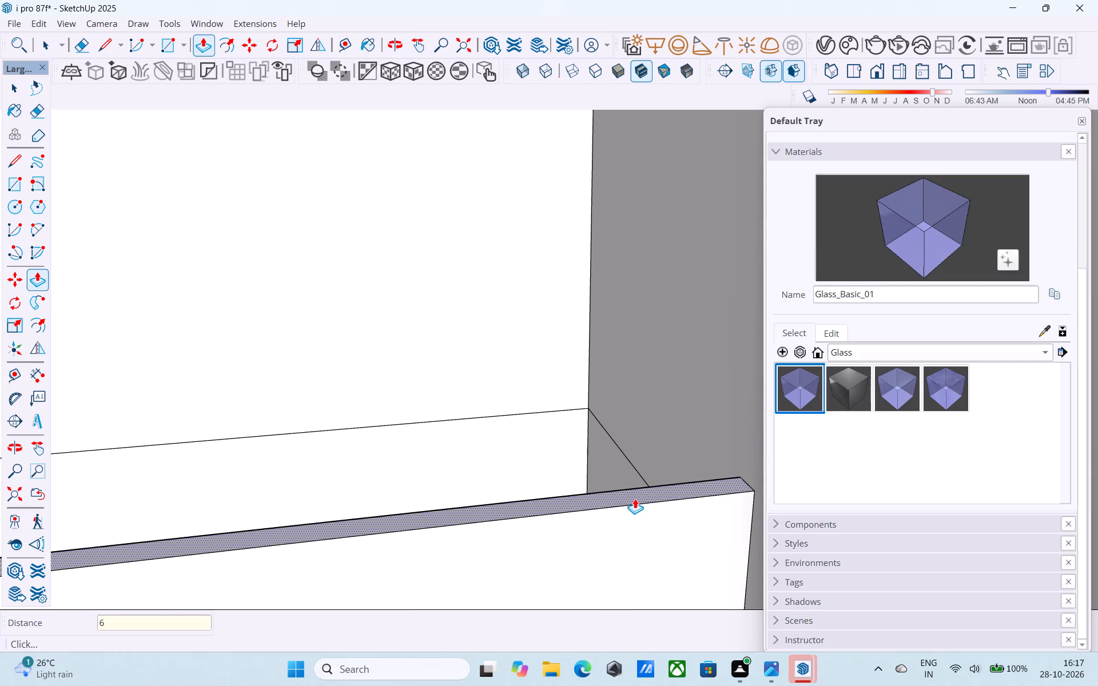
key("6")
key("shift+quotedbl")
key("Return")
key("space")
scroll(633, 493, "down", 3)
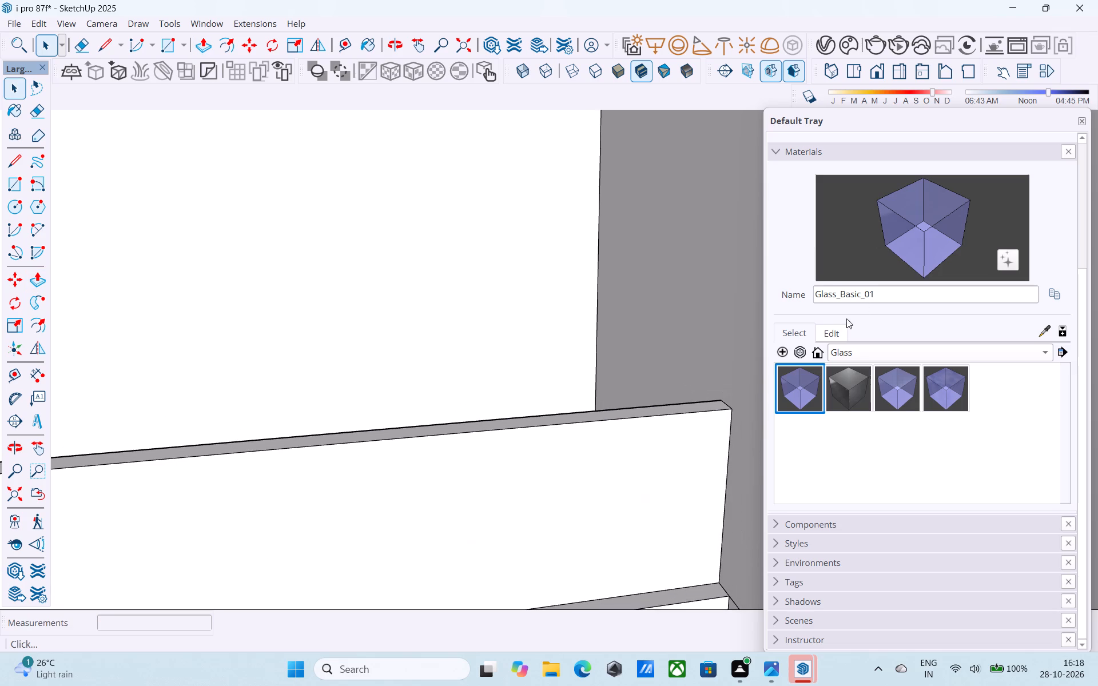
Paint the front and back faces of the third recess strip with Glass_Basic_01.
left_click(916, 261)
left_click(663, 482)
middle_click_drag(652, 478, 1058, 625)
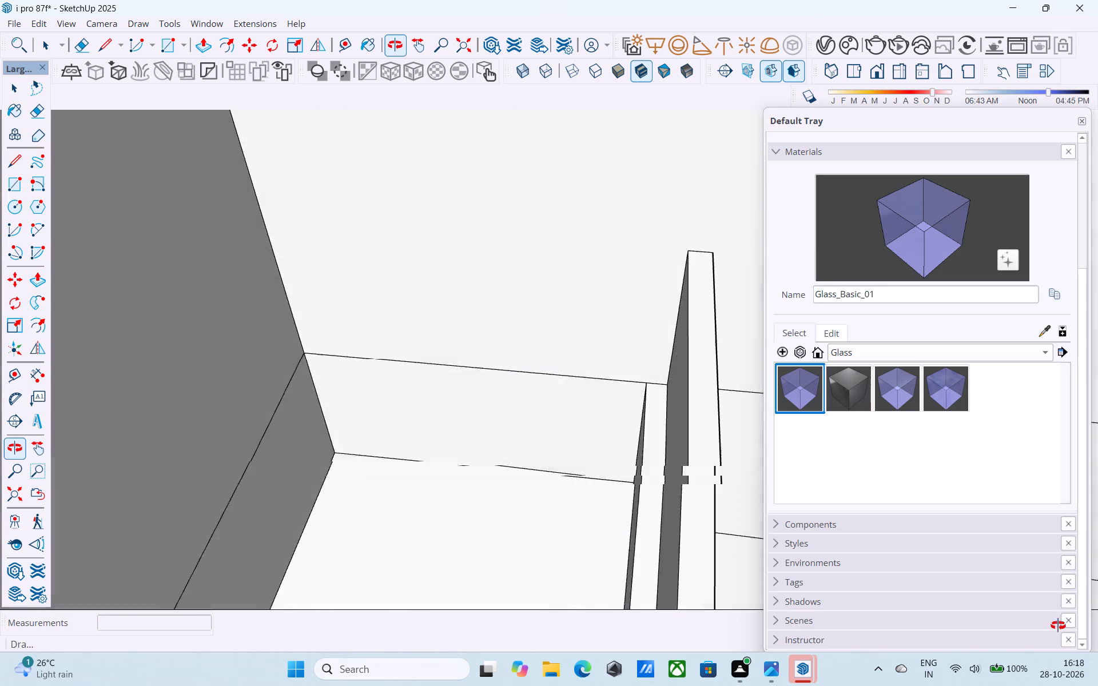
middle_click_drag(1058, 625, 1076, 620)
left_click(703, 454)
middle_click_drag(702, 454, 406, 360)
Paint the front face of the fourth recess strip down with Glass_Basic_01.
scroll(405, 356, "down", 9)
middle_click_drag(401, 365, 322, 333)
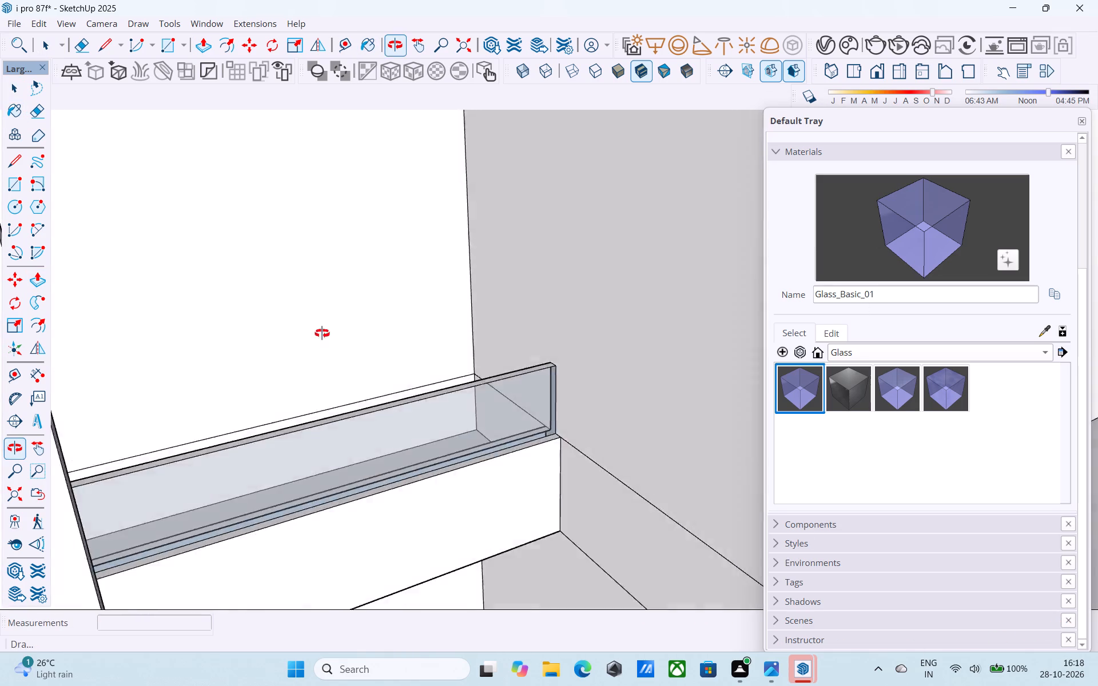
middle_click_drag(322, 333, 272, 319)
scroll(287, 309, "down", 20)
scroll(287, 309, "down", 4)
scroll(379, 477, "up", 6)
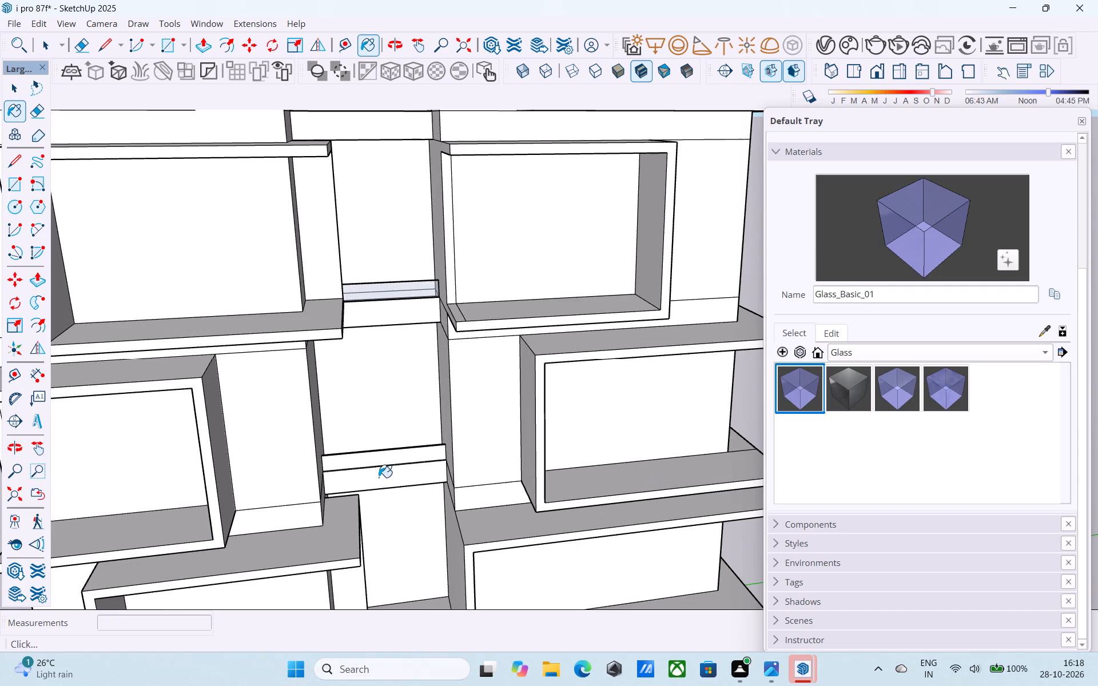
scroll(480, 438, "down", 2)
middle_click_drag(480, 438, 471, 417)
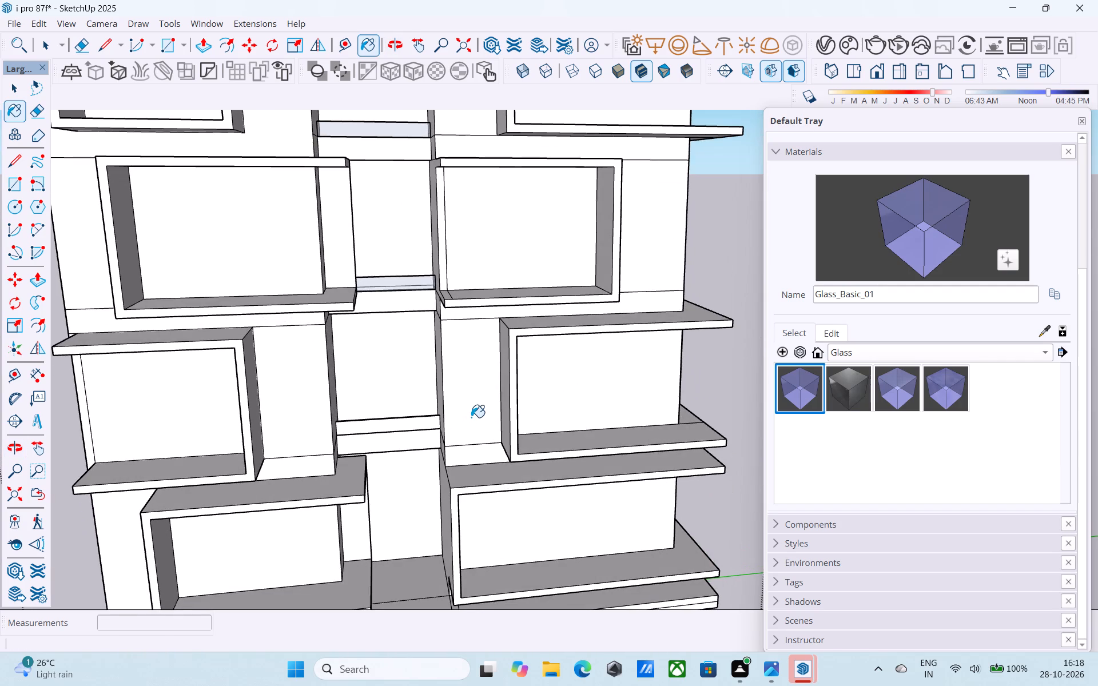
scroll(471, 417, "down", 2)
middle_click_drag(471, 417, 462, 404)
scroll(372, 432, "up", 8)
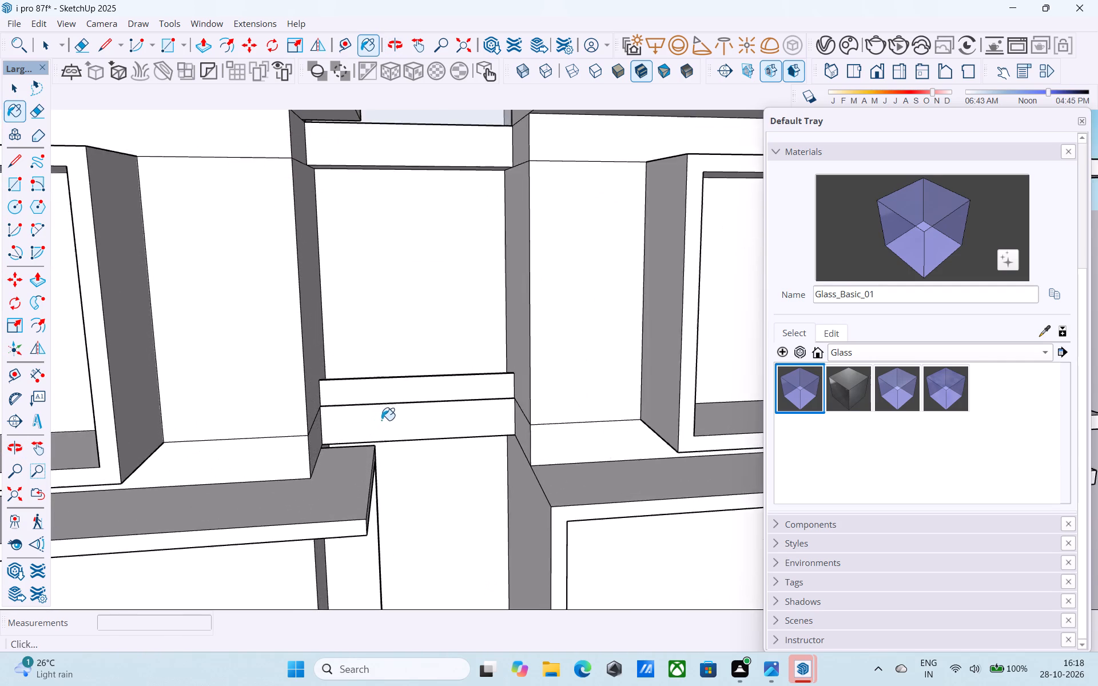
scroll(381, 420, "up", 3)
left_click(529, 388)
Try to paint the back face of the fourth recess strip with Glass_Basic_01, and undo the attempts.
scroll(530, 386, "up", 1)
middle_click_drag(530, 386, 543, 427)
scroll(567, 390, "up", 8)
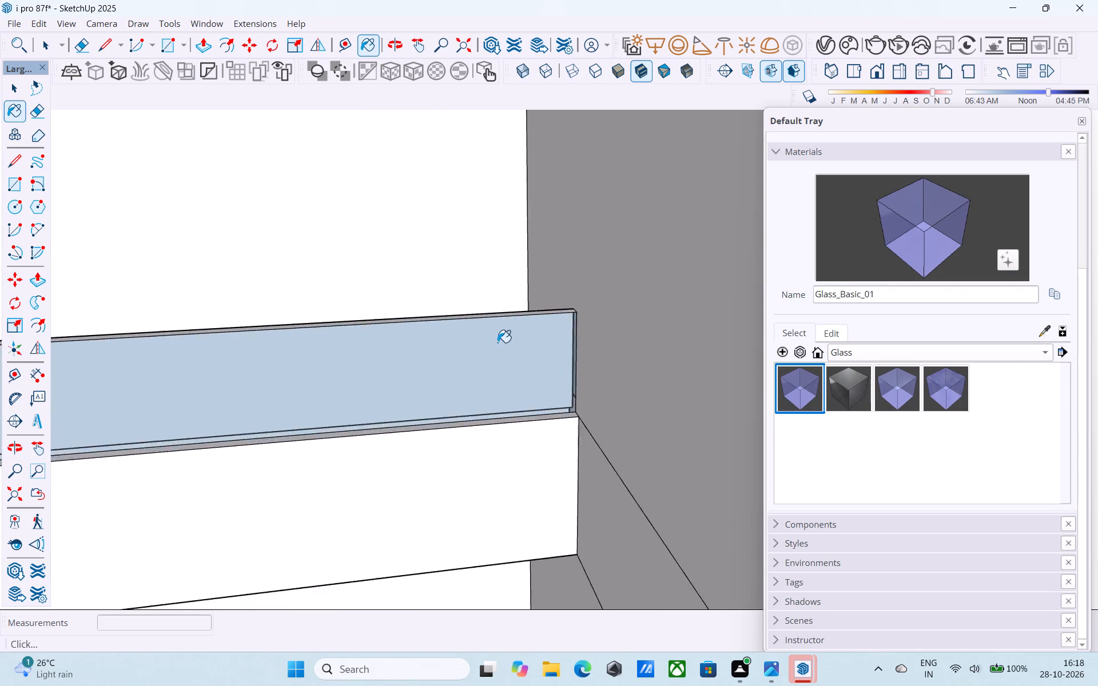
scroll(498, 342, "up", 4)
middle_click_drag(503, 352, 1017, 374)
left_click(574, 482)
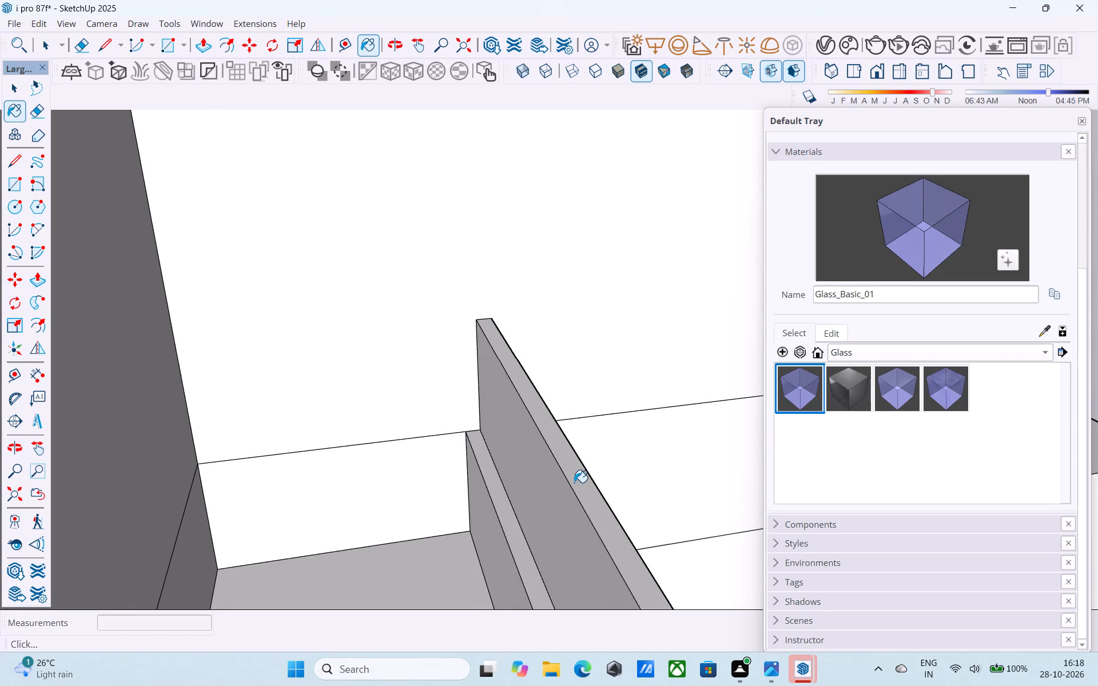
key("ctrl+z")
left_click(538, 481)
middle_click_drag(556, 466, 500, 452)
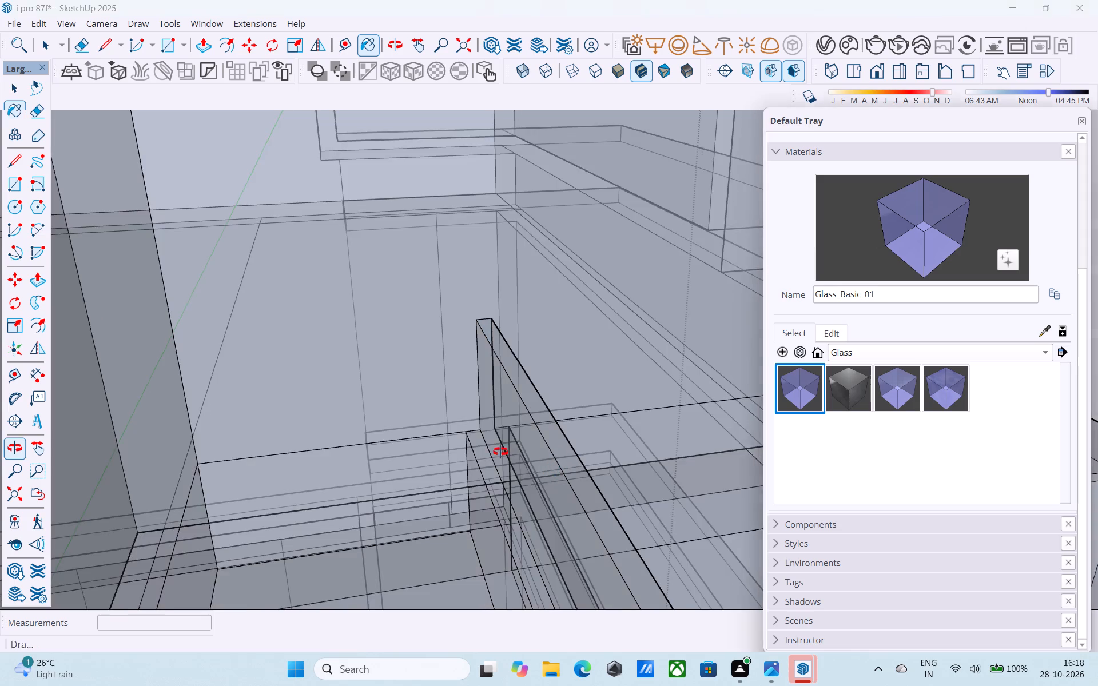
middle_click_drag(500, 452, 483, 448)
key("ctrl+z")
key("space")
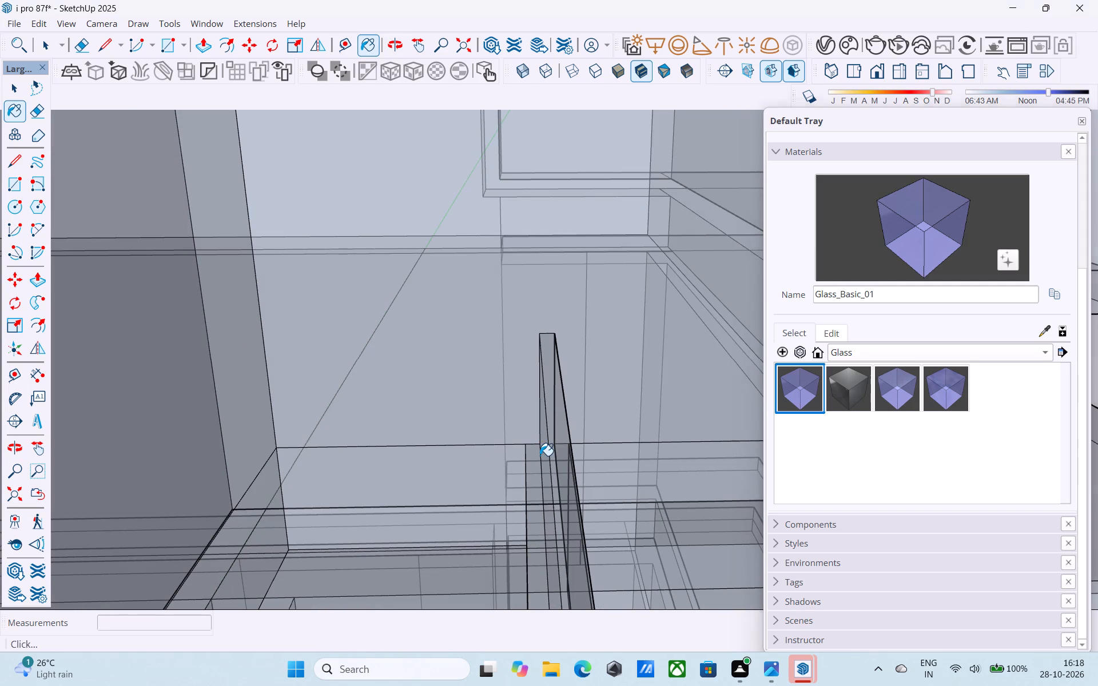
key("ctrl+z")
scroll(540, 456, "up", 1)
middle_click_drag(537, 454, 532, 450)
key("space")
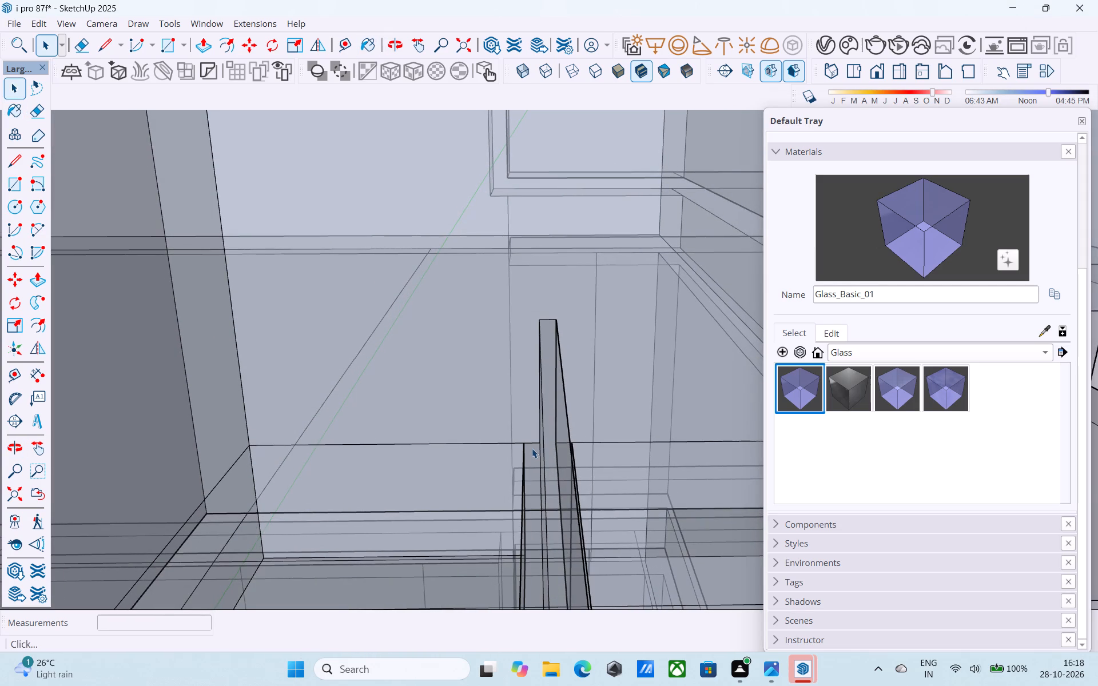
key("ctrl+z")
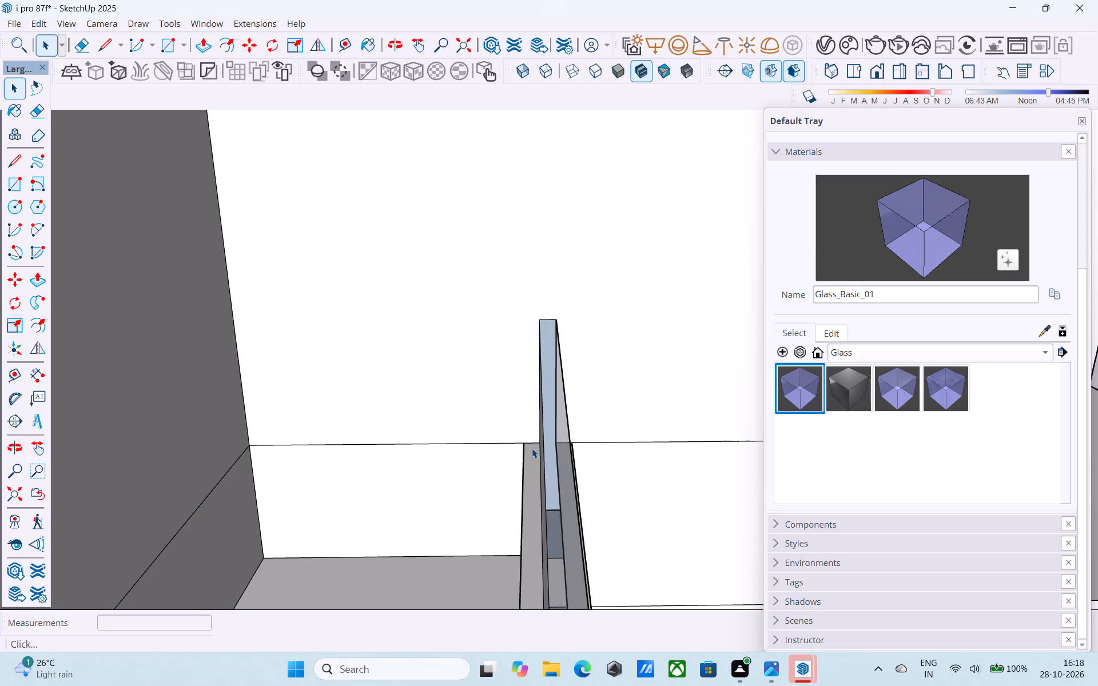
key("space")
Paint the back face of the fourth recess strip with Glass_Basic_01.
key("o")
left_click_drag(488, 454, 659, 430)
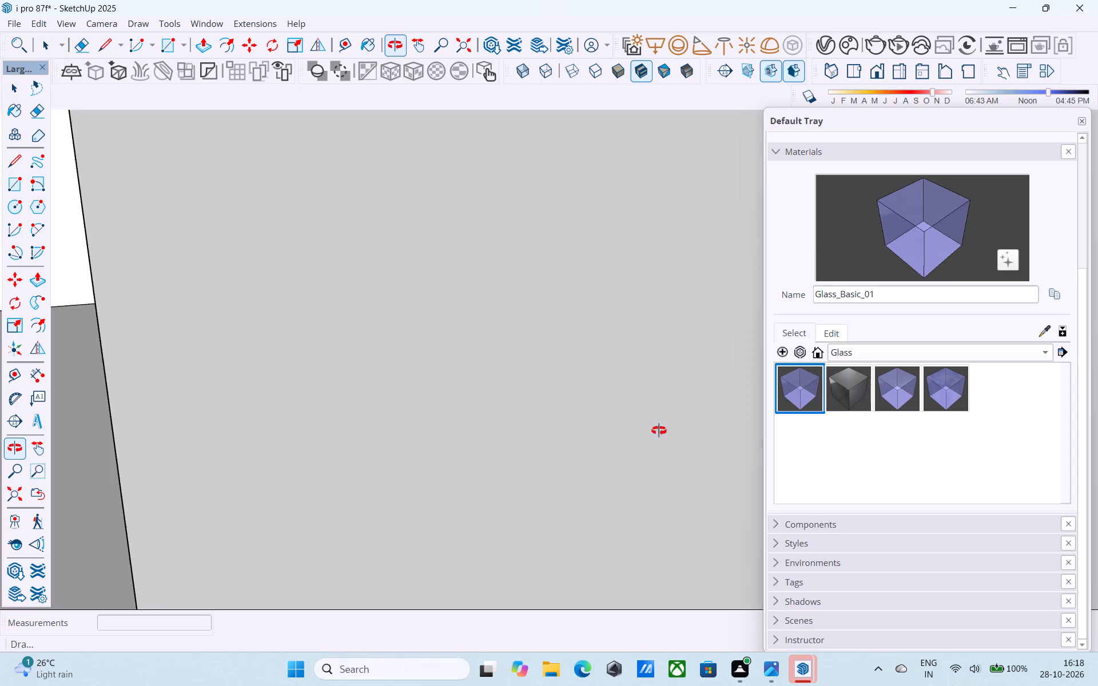
left_click_drag(659, 430, 573, 439)
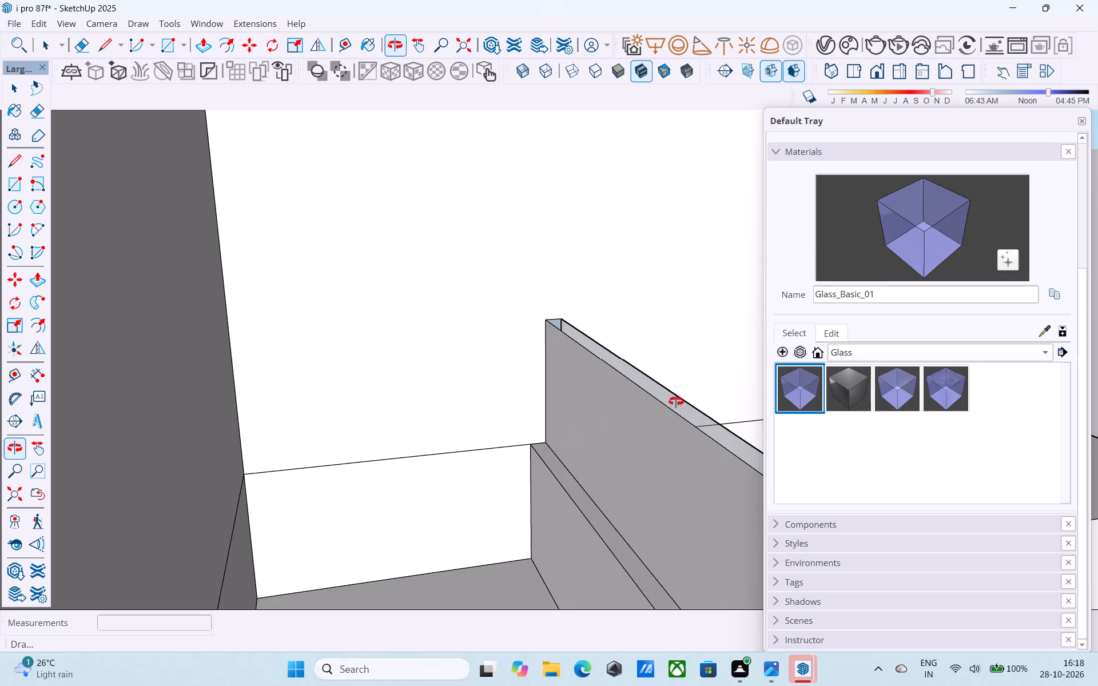
left_click(921, 204)
left_click(654, 432)
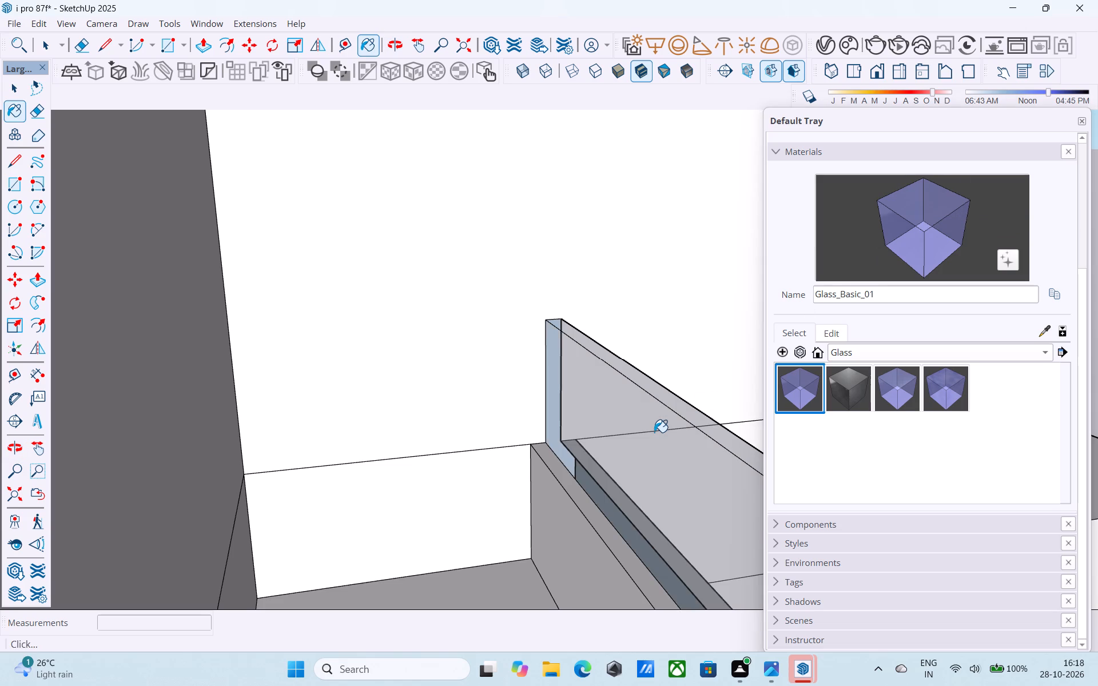
key("space")
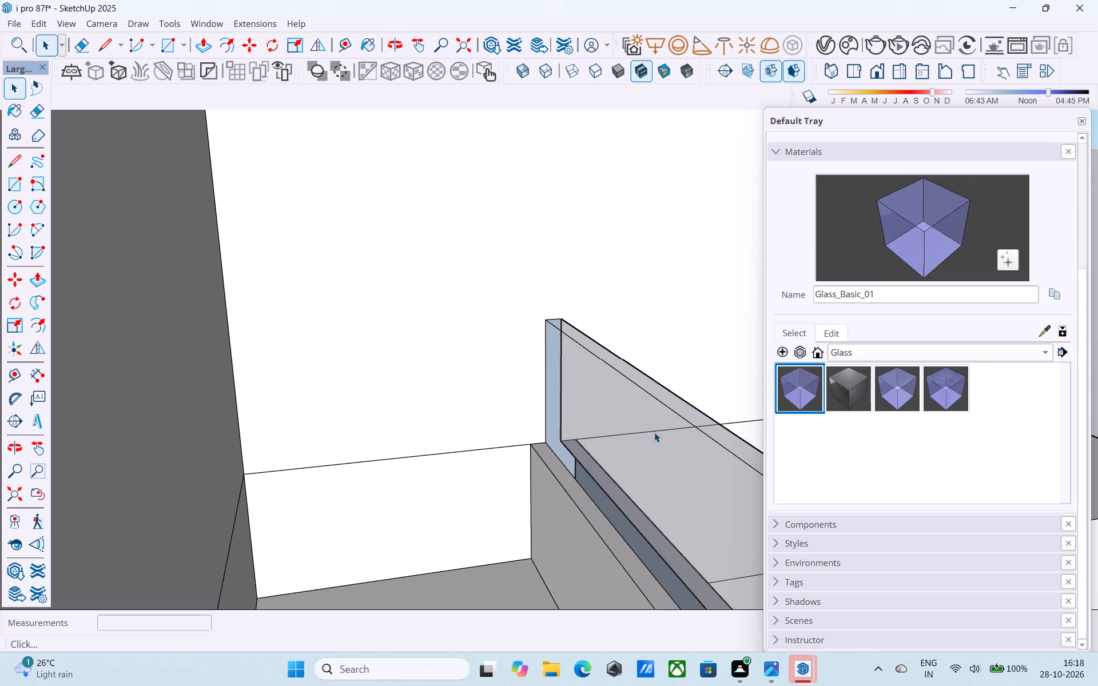
Examine the glazed fourth recess strip and the column of recess strips along the facade.
key("o")
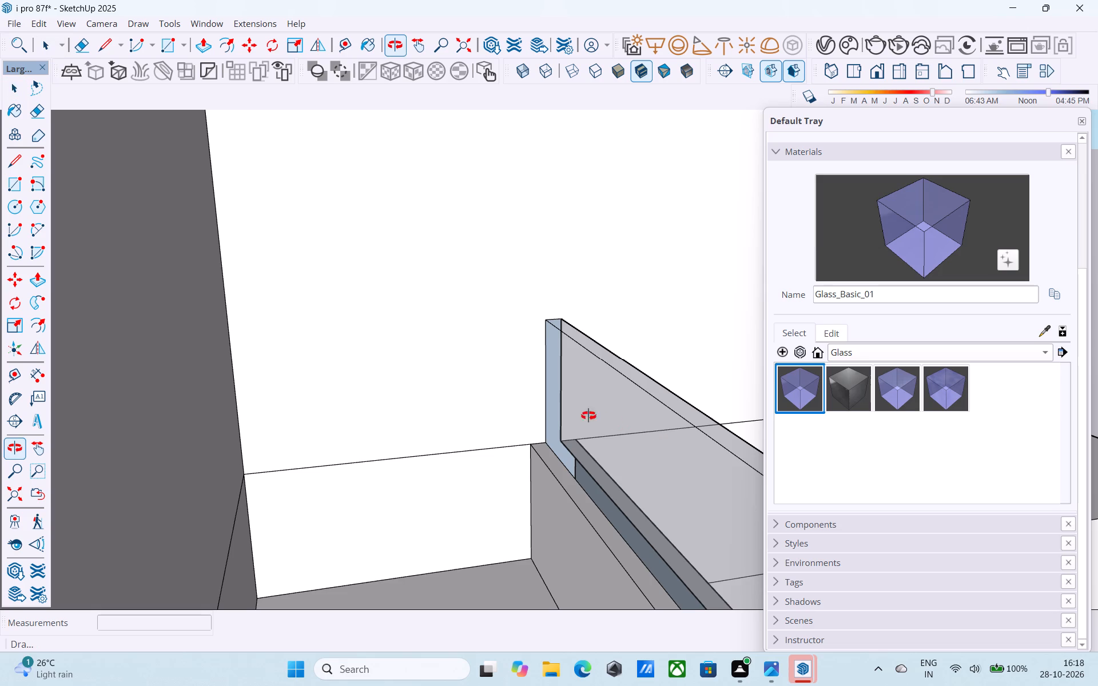
left_click_drag(663, 372, 349, 426)
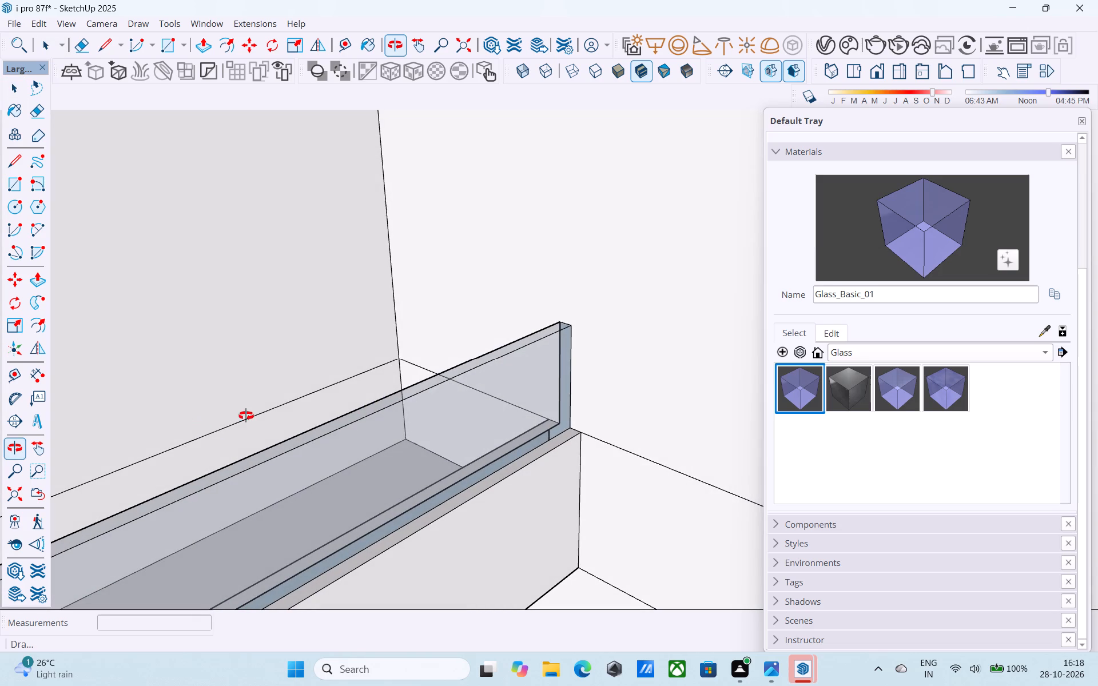
left_click_drag(427, 452, 241, 428)
scroll(241, 428, "down", 17, "ctrl")
scroll(241, 428, "down", 10, "ctrl")
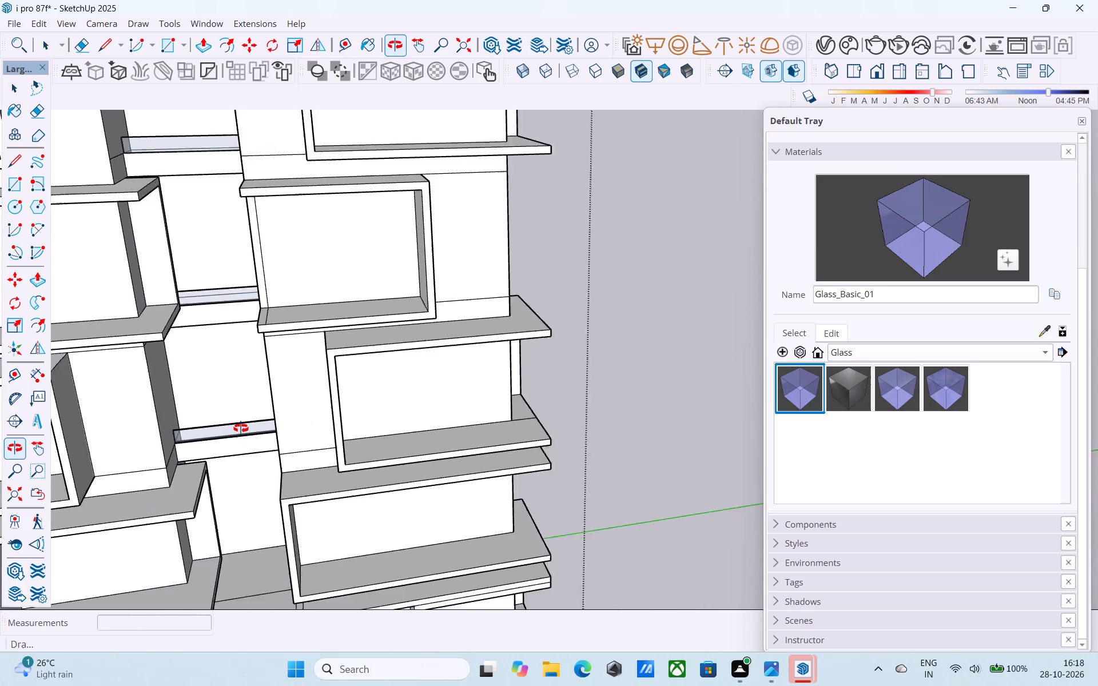
scroll(241, 428, "down", 4, "ctrl")
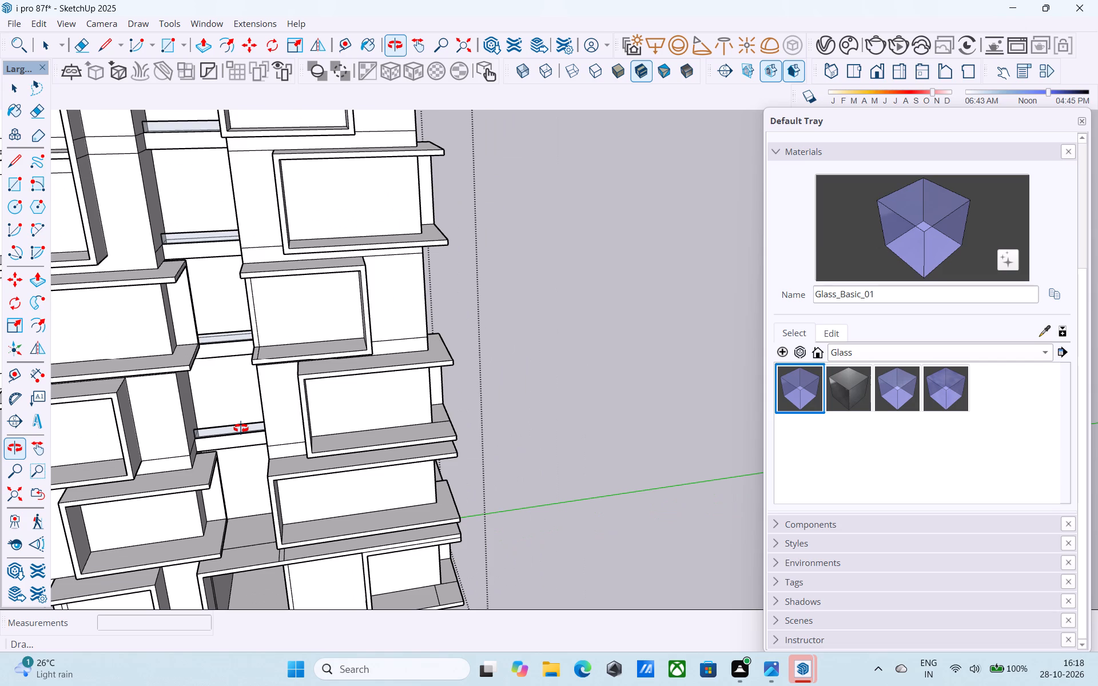
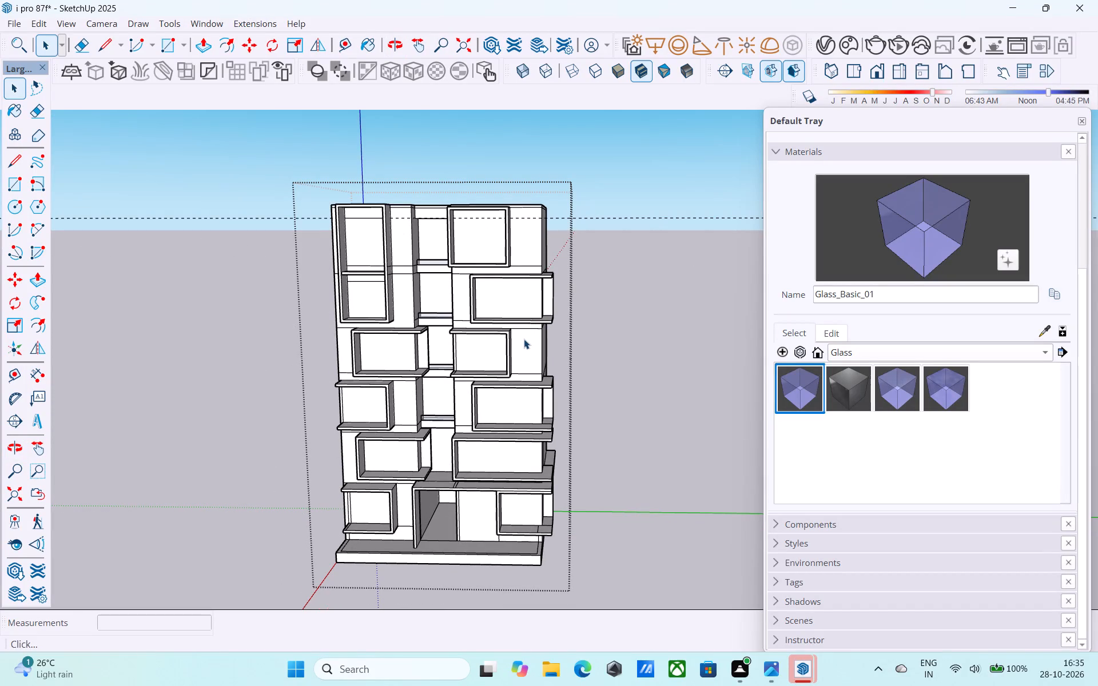
Examine the building's front facade and the glass railings in its central recess from several angles.
scroll(526, 339, "down", 4)
middle_click_drag(526, 338, 535, 259, "shift")
scroll(499, 277, "up", 4)
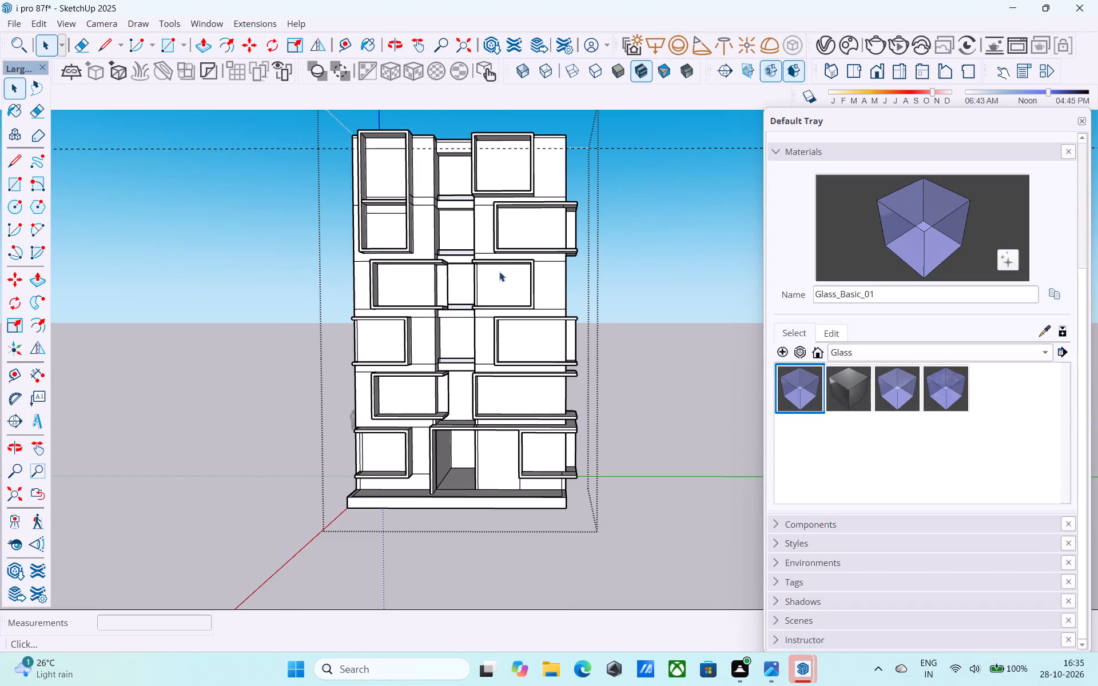
middle_click_drag(499, 272, 461, 321, "shift")
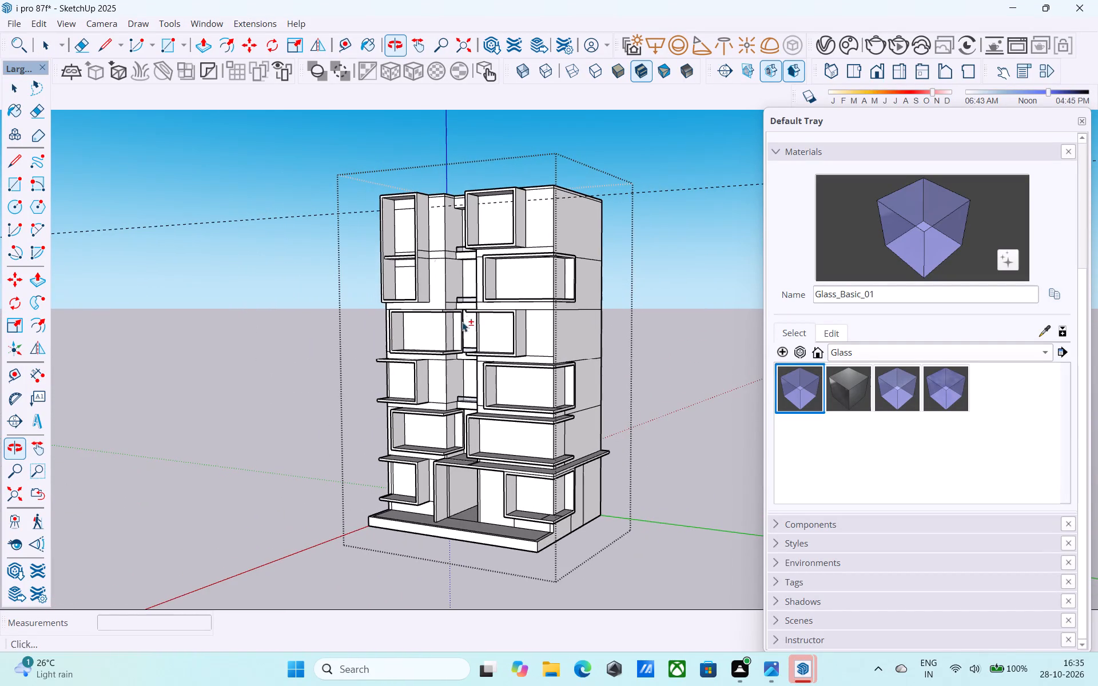
scroll(537, 393, "up", 2)
middle_click_drag(526, 350, 620, 391)
middle_click_drag(584, 403, 590, 542, "shift")
scroll(594, 504, "up", 11)
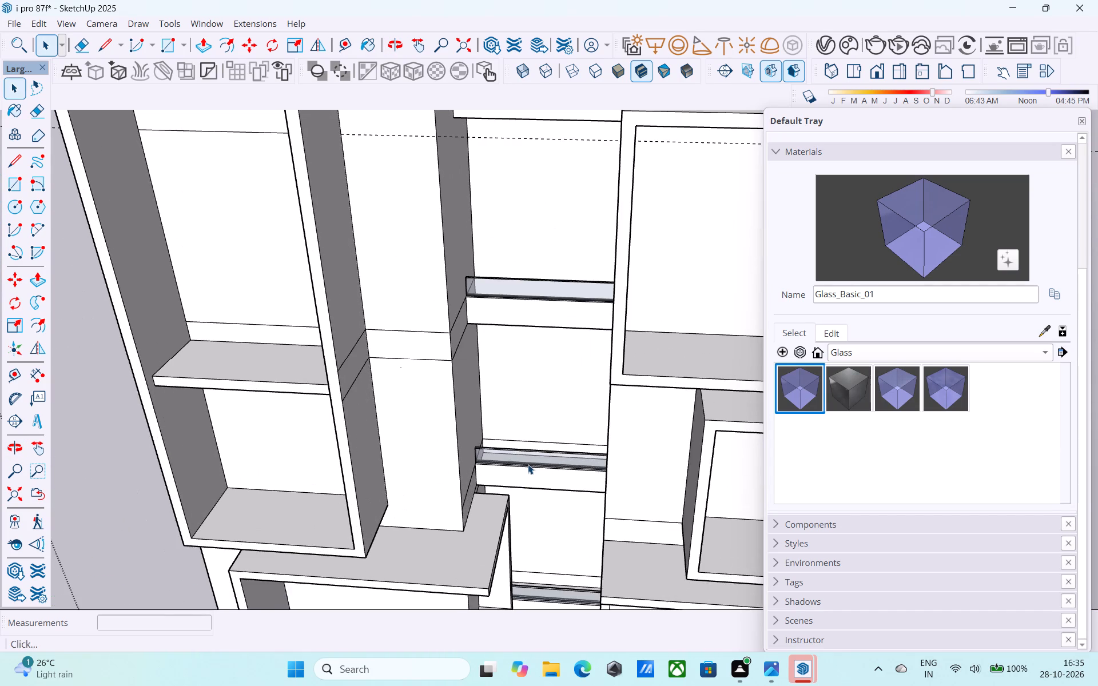
scroll(528, 464, "down", 3)
middle_click_drag(527, 465, 447, 167, "shift")
middle_click_drag(451, 407, 461, 336, "shift")
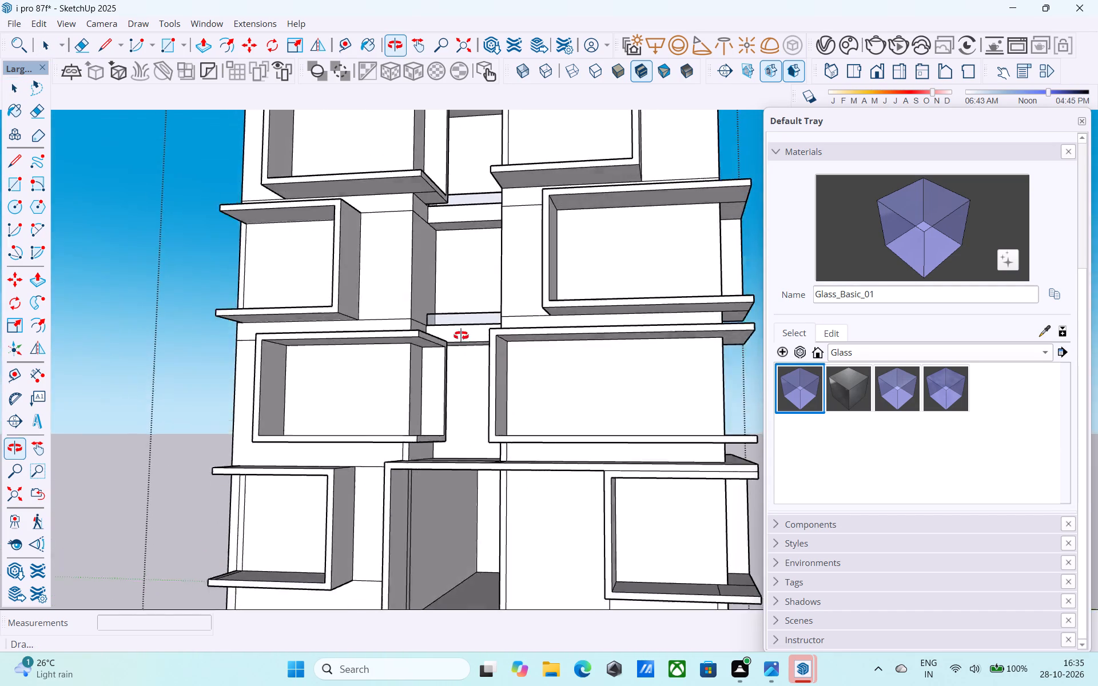
middle_click_drag(461, 336, 502, 505, "shift")
middle_click_drag(526, 240, 547, 567)
middle_click_drag(536, 264, 516, 162)
scroll(498, 334, "up", 4)
middle_click_drag(558, 414, 541, 329)
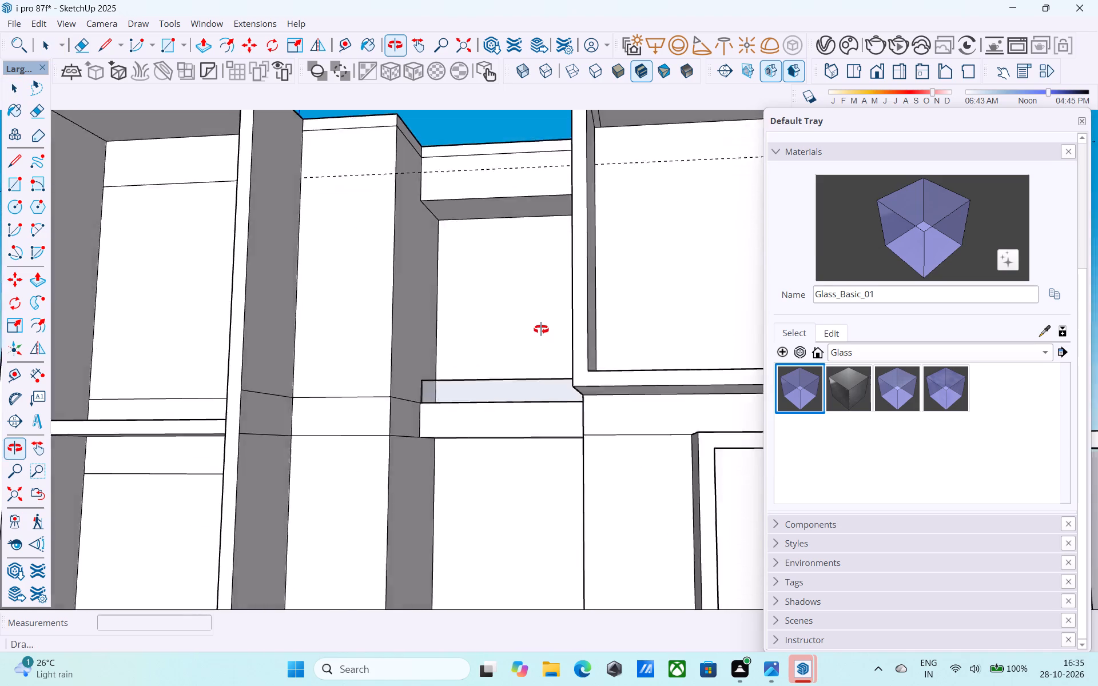
middle_click_drag(541, 329, 540, 318)
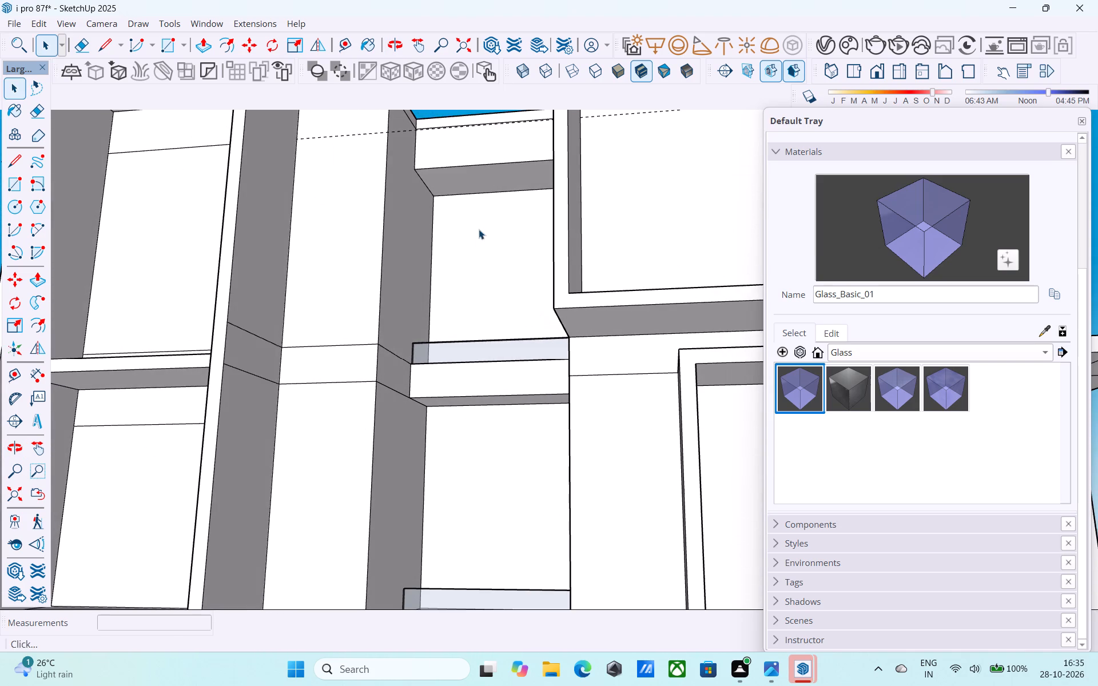
middle_click_drag(477, 200, 486, 252, "shift")
middle_click_drag(542, 454, 575, 609)
middle_click_drag(556, 532, 510, 326, "shift")
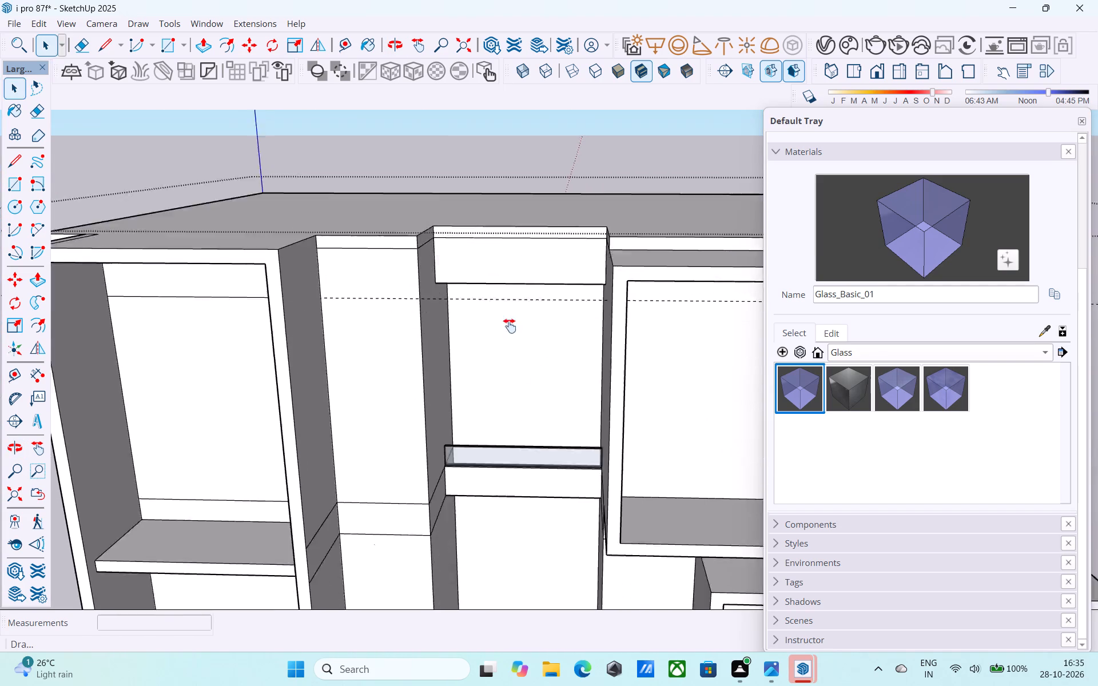
Push/Pull the slab face below the topmost glass railing in the central recess outward by 6".
middle_click_drag(510, 326, 474, 201, "shift")
scroll(448, 261, "up", 8)
middle_click_drag(428, 303, 442, 390)
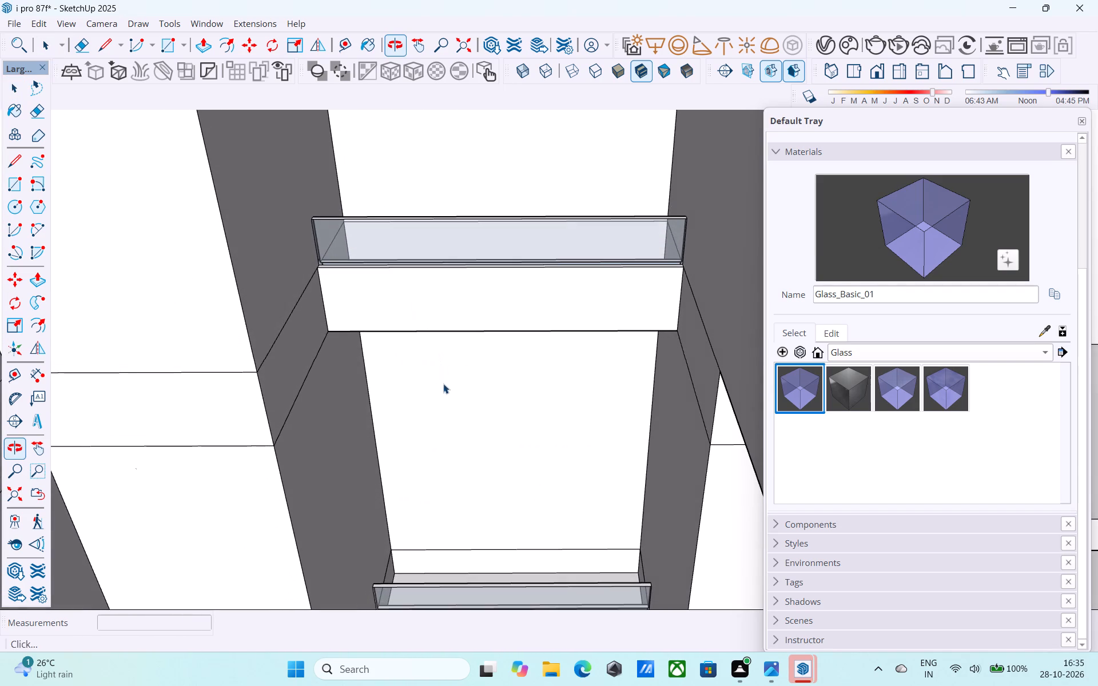
scroll(443, 350, "up", 4)
middle_click_drag(438, 322, 457, 446, "shift")
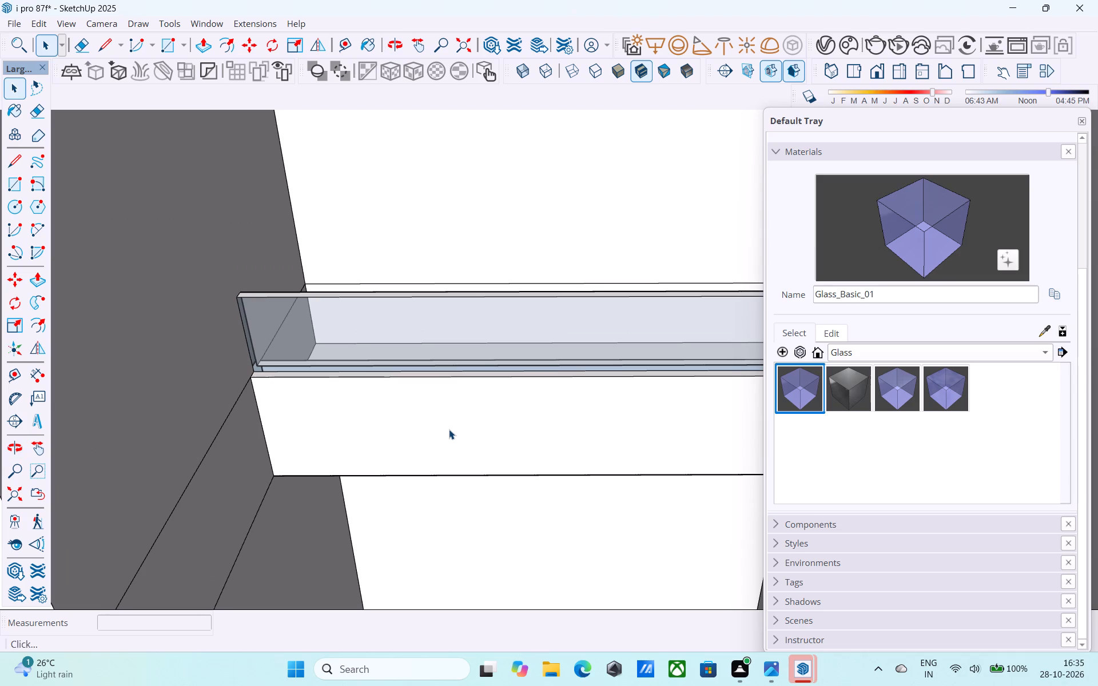
left_click(449, 429)
key("p")
left_click(449, 429)
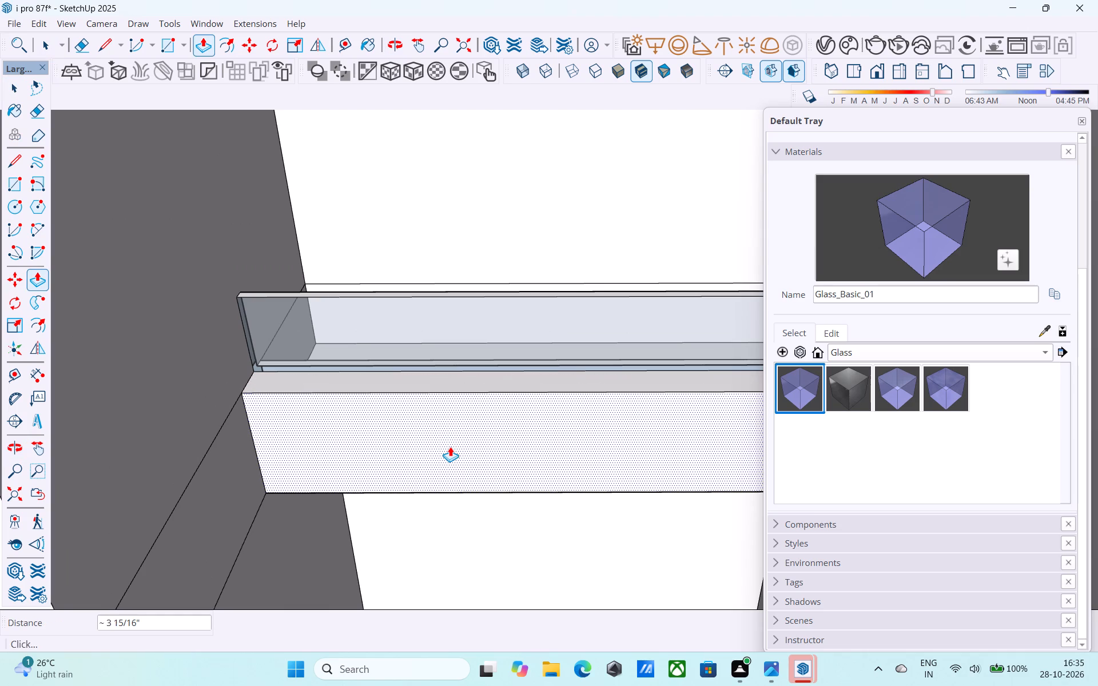
key("6")
key("shift+quotedbl")
key("Return")
key("space")
Extrude the slab face below the second glass railing from the top outward by 6".
scroll(437, 383, "down", 7)
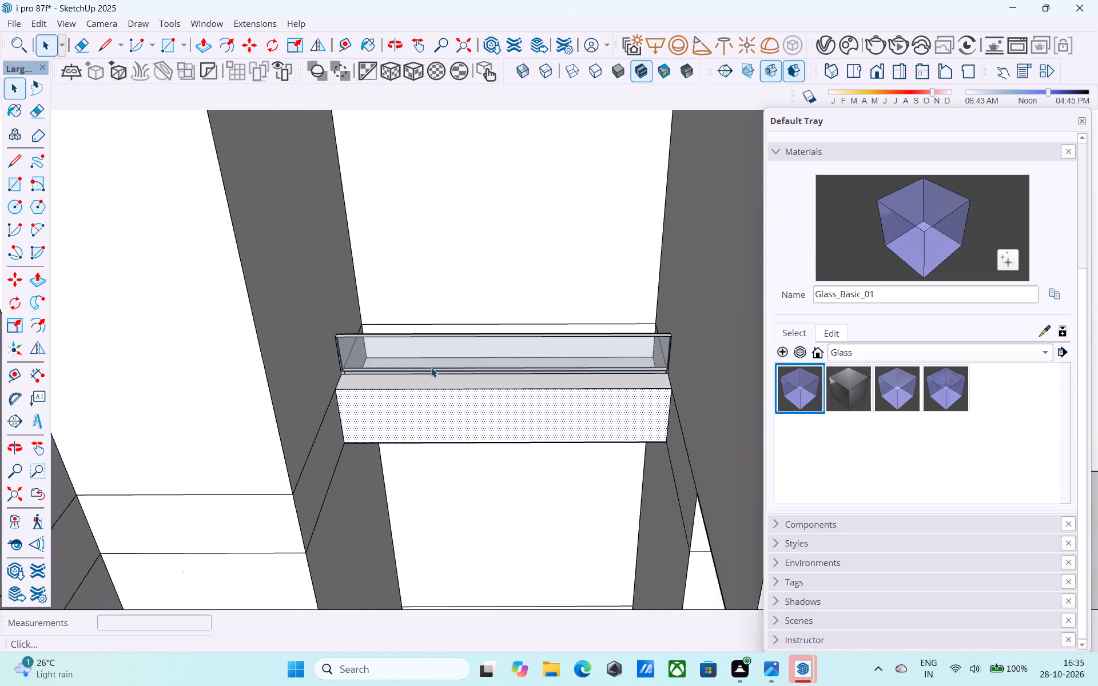
scroll(431, 368, "down", 11)
middle_click_drag(421, 387, 403, 202)
scroll(442, 365, "up", 12)
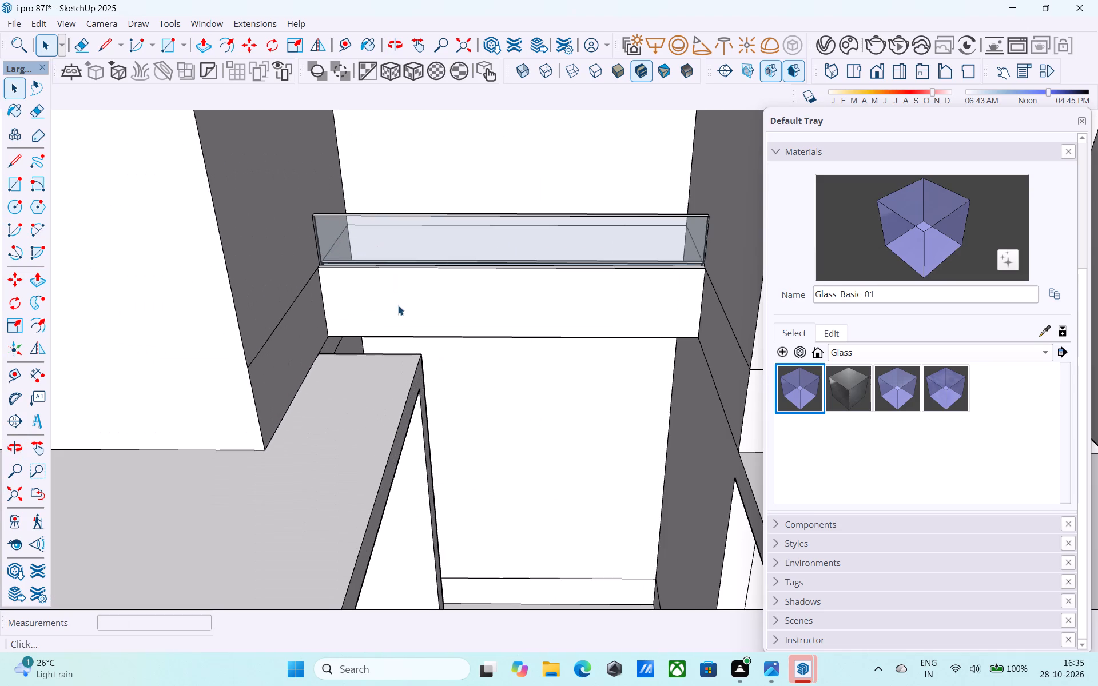
left_click(400, 305)
scroll(400, 305, "up", 4)
key("p")
left_click(400, 305)
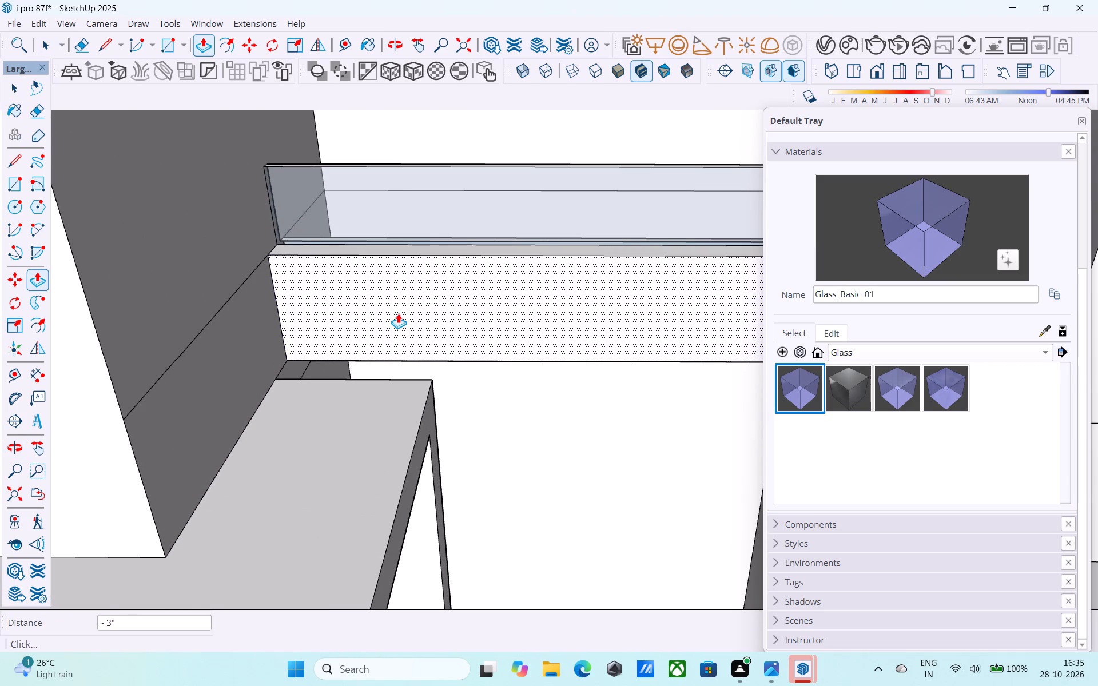
type("6\"")
key("Return")
key("space")
Extrude the slab face below the third glass railing from the top, between the two projecting boxes, by 6".
scroll(397, 300, "down", 9)
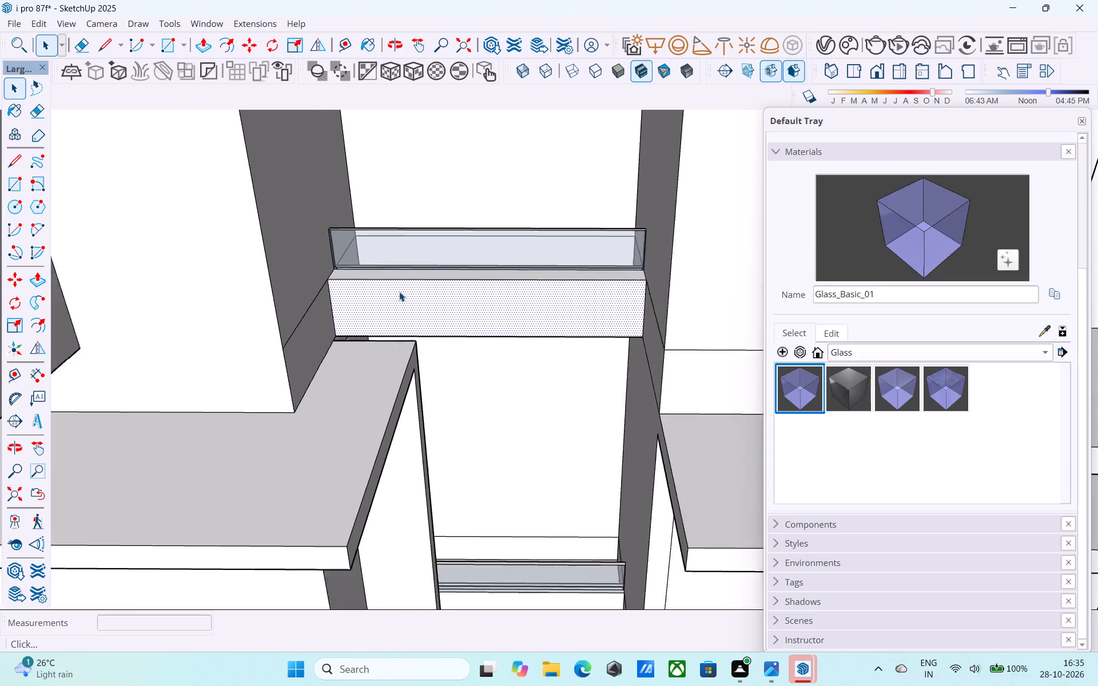
scroll(399, 292, "down", 6)
middle_click_drag(435, 466, 357, 308, "shift")
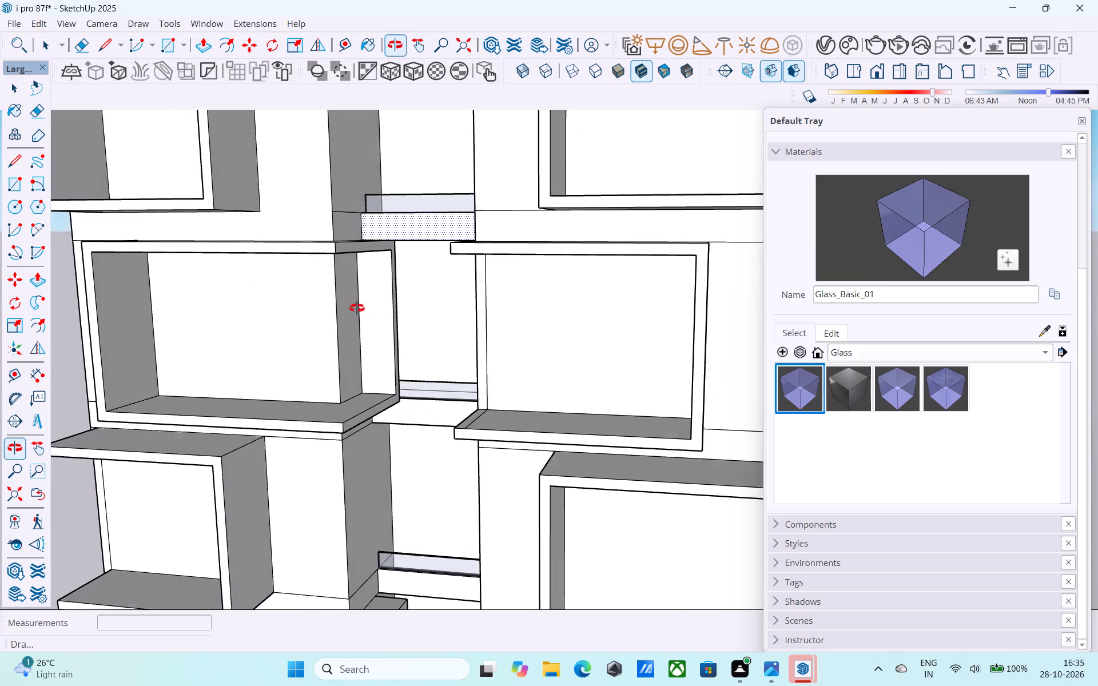
middle_click_drag(357, 308, 356, 307, "shift")
middle_click_drag(448, 434, 448, 400)
scroll(413, 388, "up", 5)
left_click(412, 385)
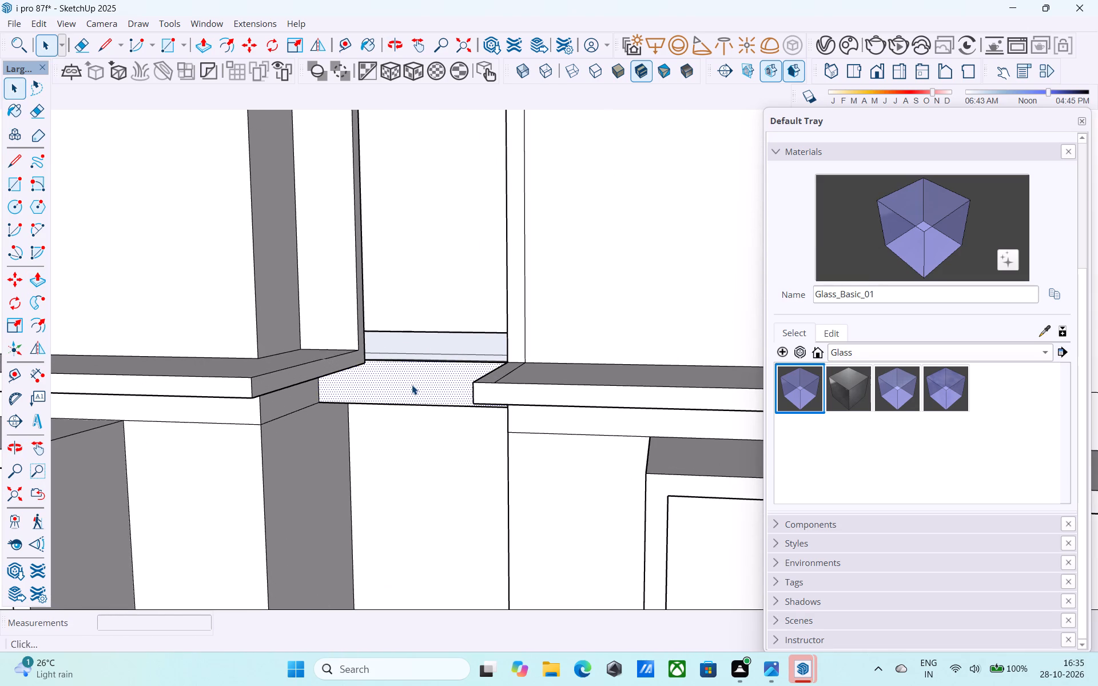
scroll(412, 385, "up", 1)
key("p")
left_click(412, 385)
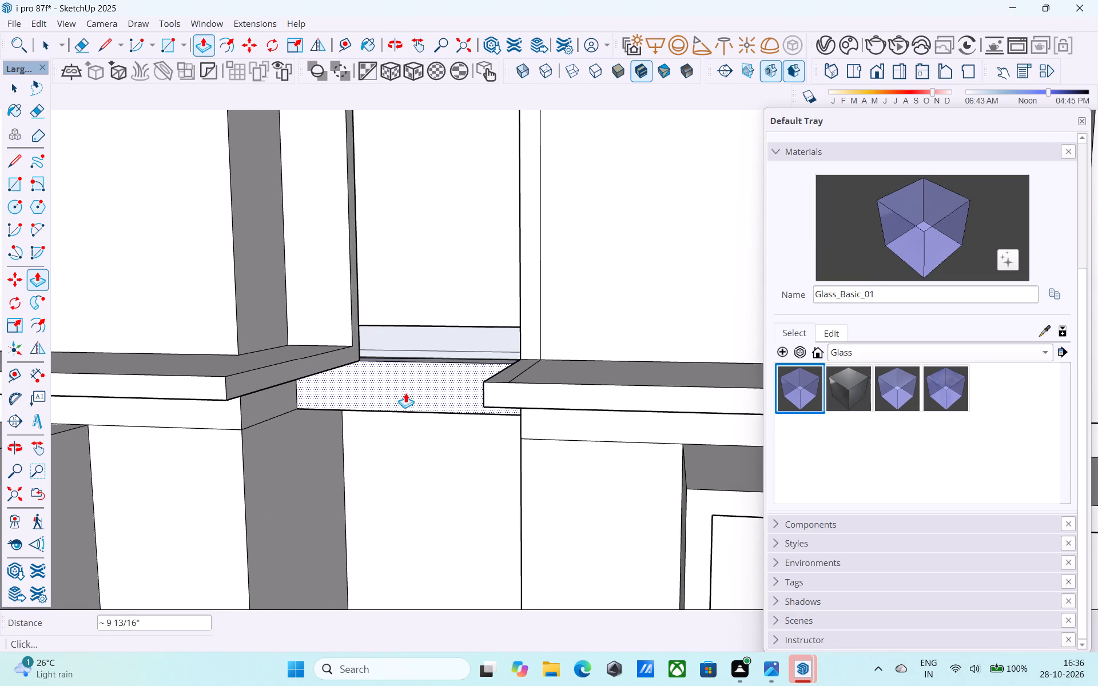
type("6\"")
key("Return")
key("space")
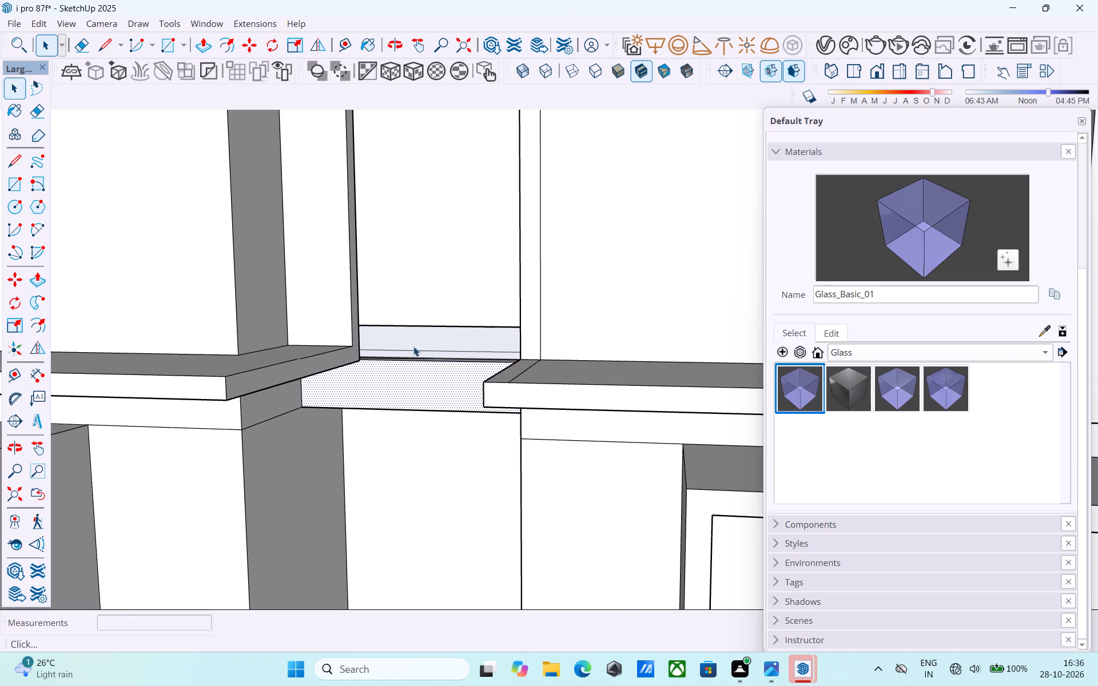
Extrude the slab face below the fourth glass railing from the top outward by 6".
scroll(424, 337, "down", 11)
middle_click_drag(487, 513, 514, 461, "shift")
scroll(465, 460, "up", 10)
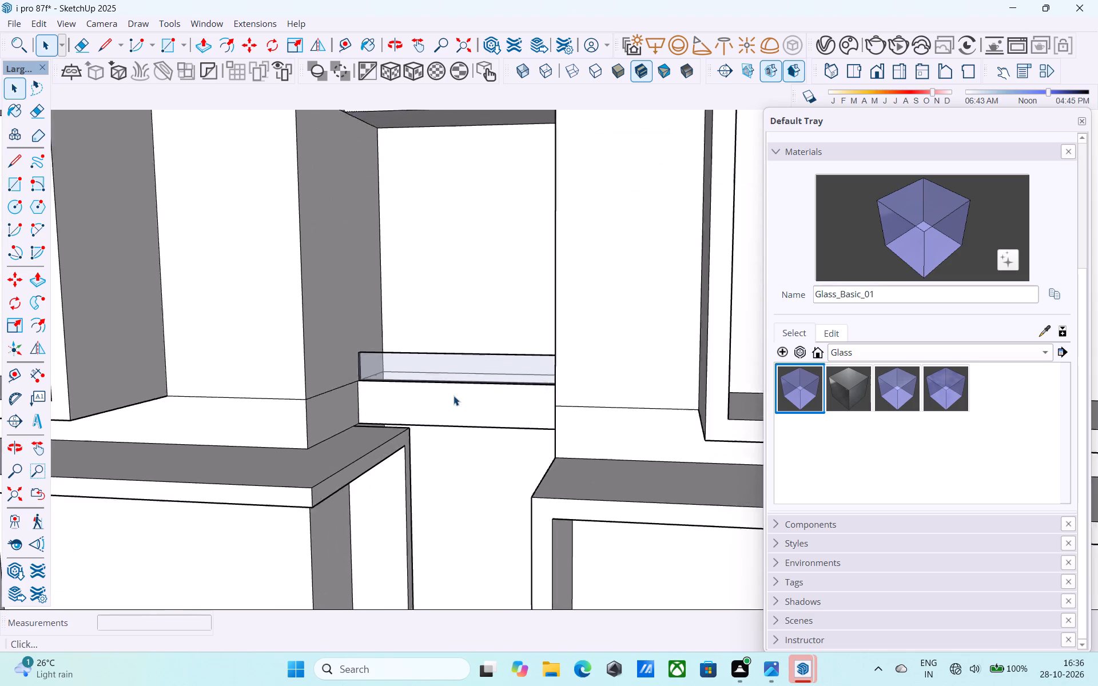
scroll(453, 396, "up", 2)
left_click(452, 396)
scroll(452, 396, "up", 2)
key("p")
left_click(452, 396)
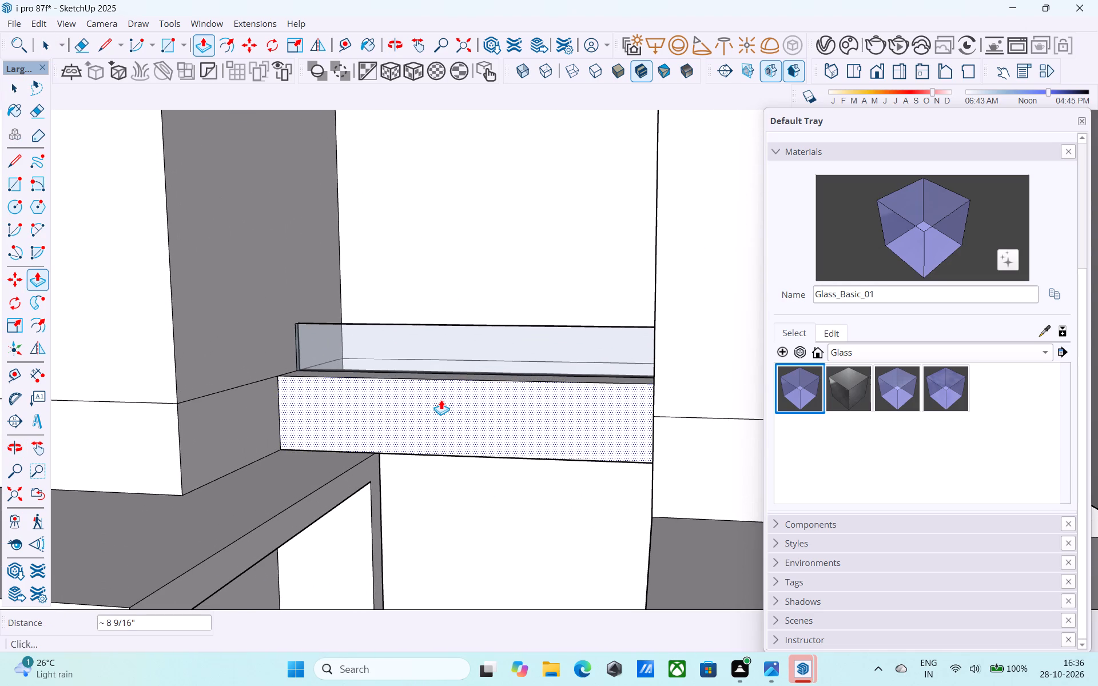
key("6")
key("shift+quotedbl")
key("Return")
key("space")
Extrude the roof-level beam face of the central recess and the narrow strip above it outward by 6" each.
scroll(440, 398, "down", 9)
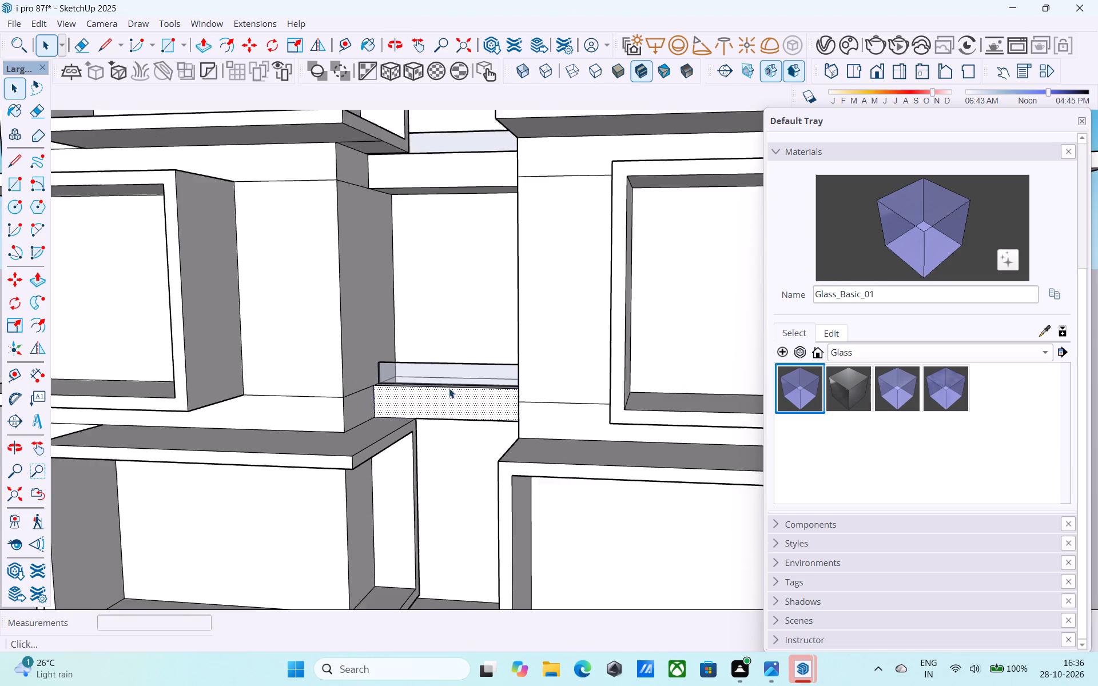
scroll(449, 388, "down", 7)
middle_click_drag(457, 404, 460, 538)
scroll(460, 538, "up", 1)
scroll(468, 476, "down", 6)
middle_click_drag(476, 315, 506, 480)
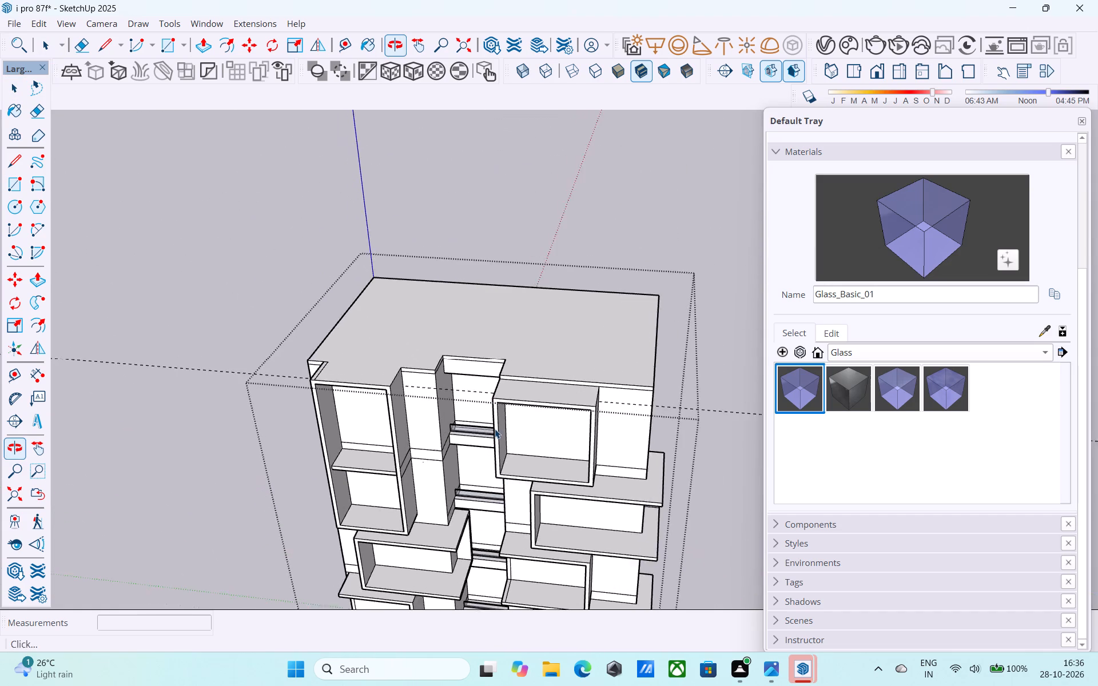
scroll(484, 381, "up", 12)
left_click(463, 354)
scroll(463, 354, "up", 2)
key("p")
left_click(463, 354)
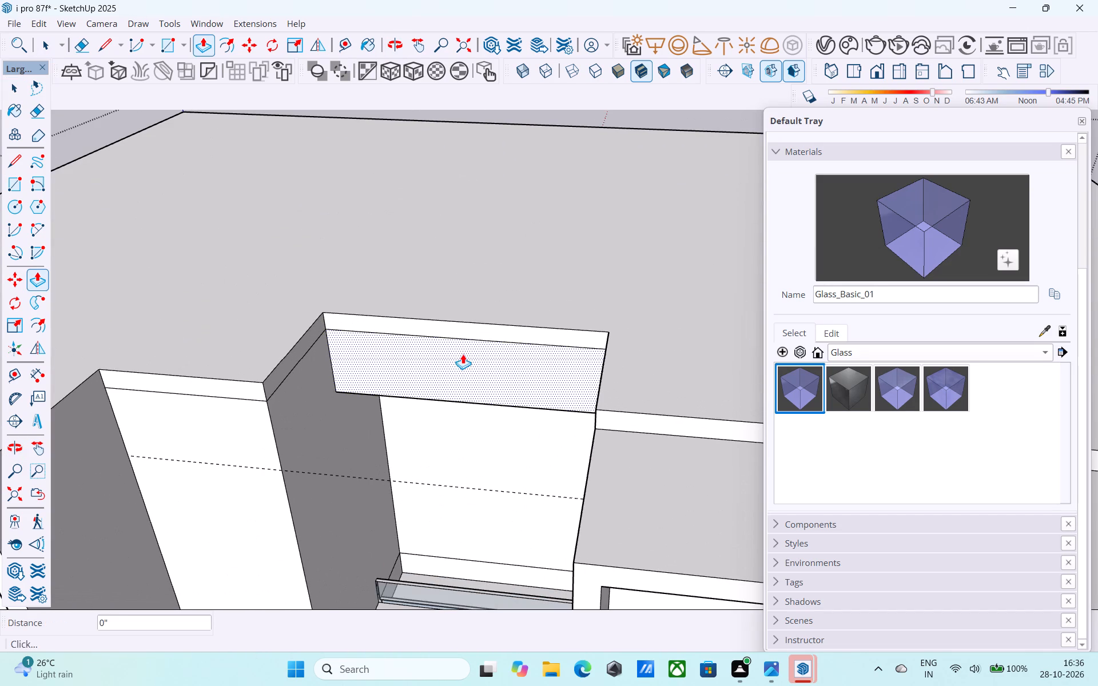
type("6\"")
key("Return")
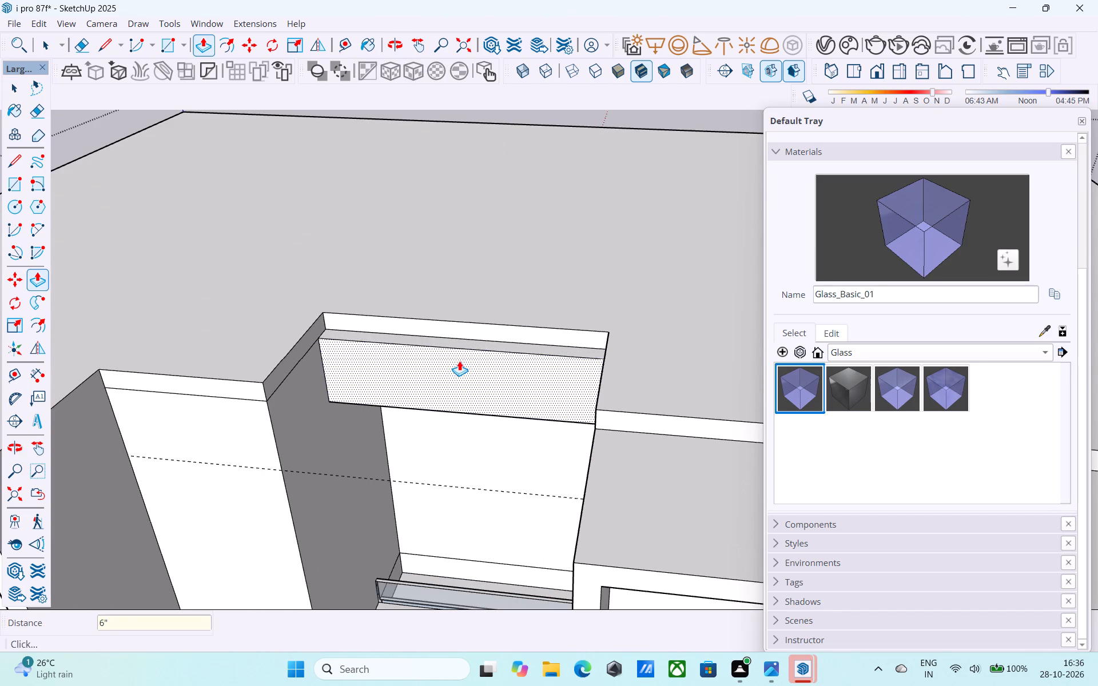
double_click(486, 328)
key("space")
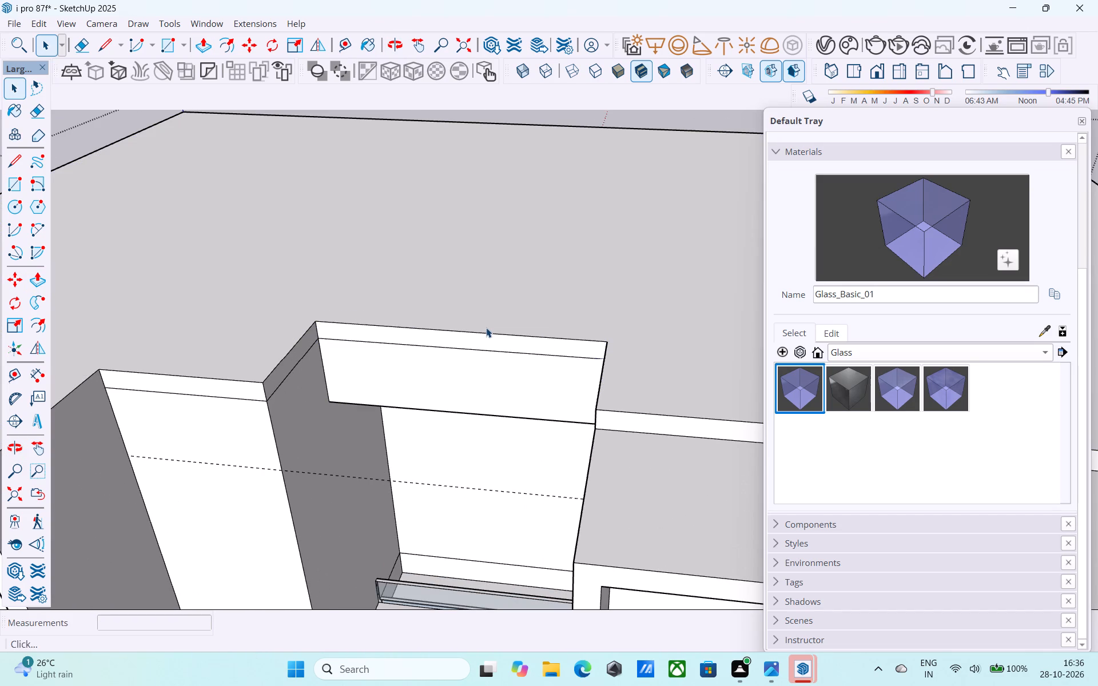
Inspect the extruded slab bands in the central recess from below, above and the side.
scroll(486, 328, "down", 6)
middle_click_drag(476, 427, 468, 102)
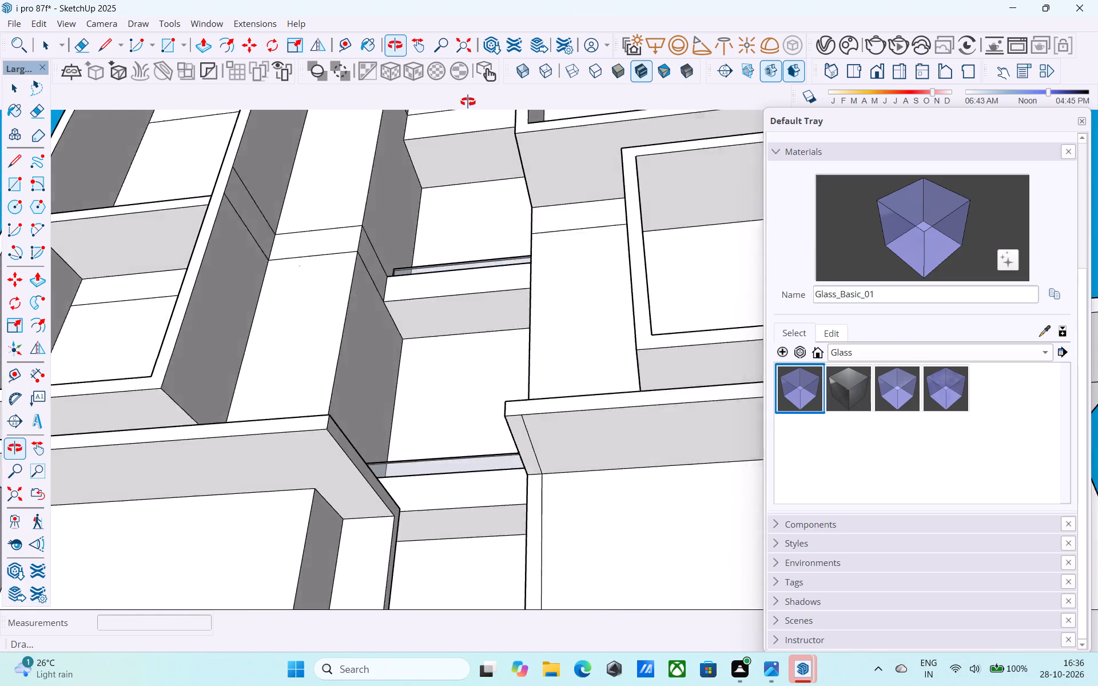
middle_click_drag(468, 102, 562, 389)
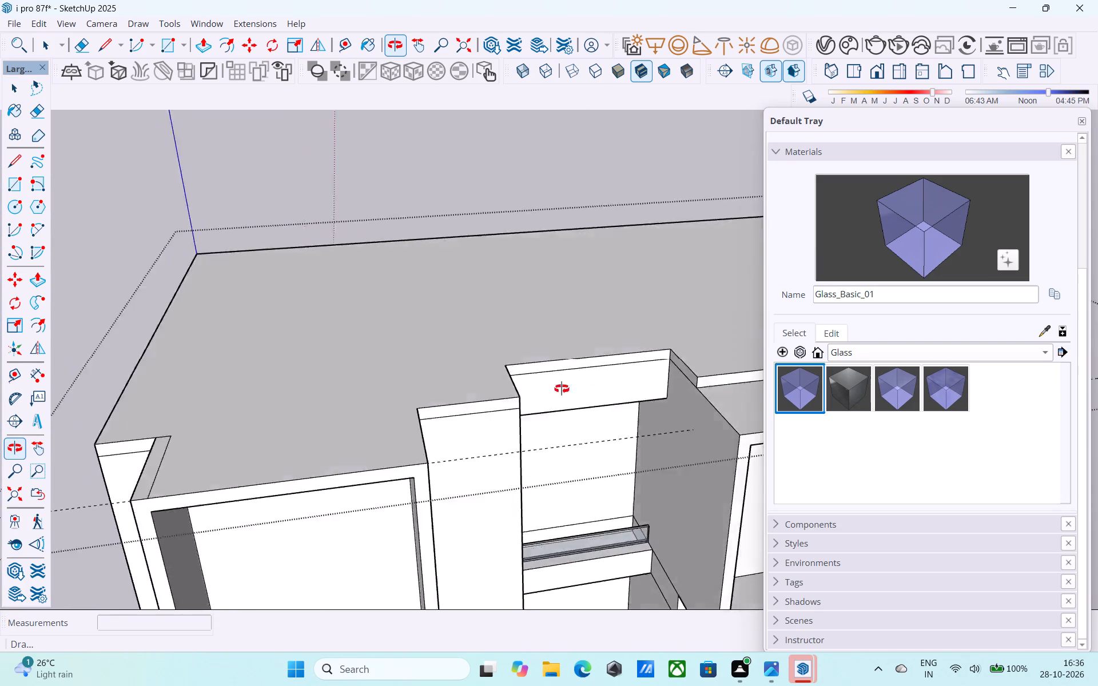
middle_click_drag(562, 389, 75, 148)
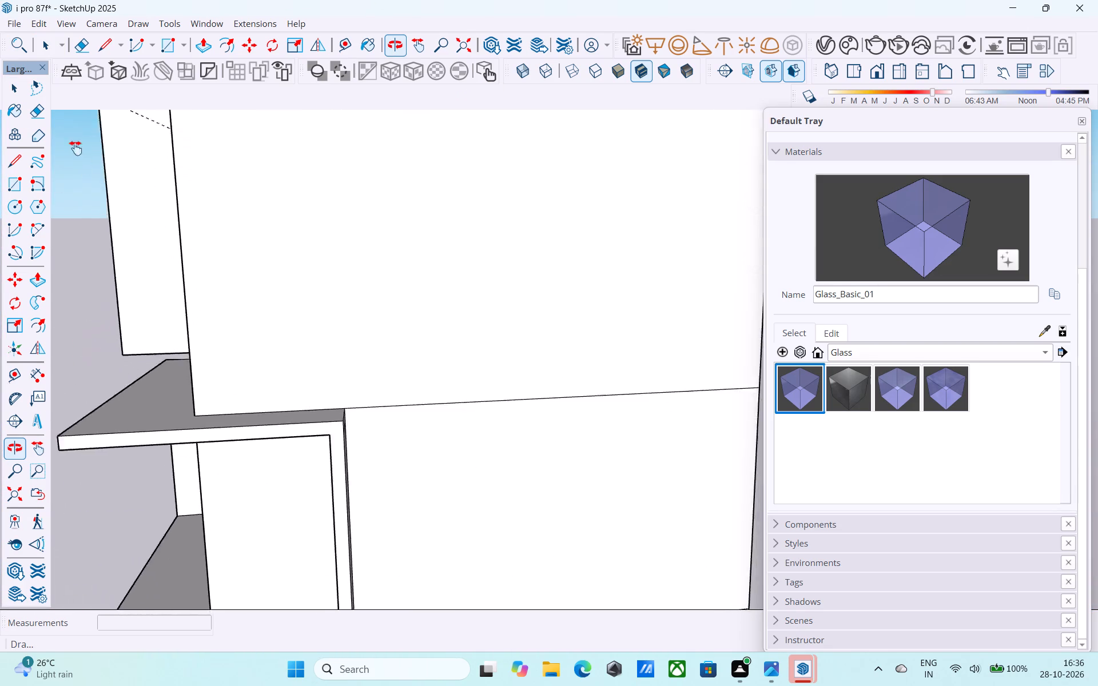
middle_click_drag(75, 148, 63, 95)
scroll(258, 163, "down", 7)
middle_click_drag(376, 230, 729, 256)
scroll(661, 234, "down", 1)
middle_click_drag(650, 241, 622, 291, "shift")
scroll(400, 294, "up", 10)
middle_click_drag(411, 309, 426, 290)
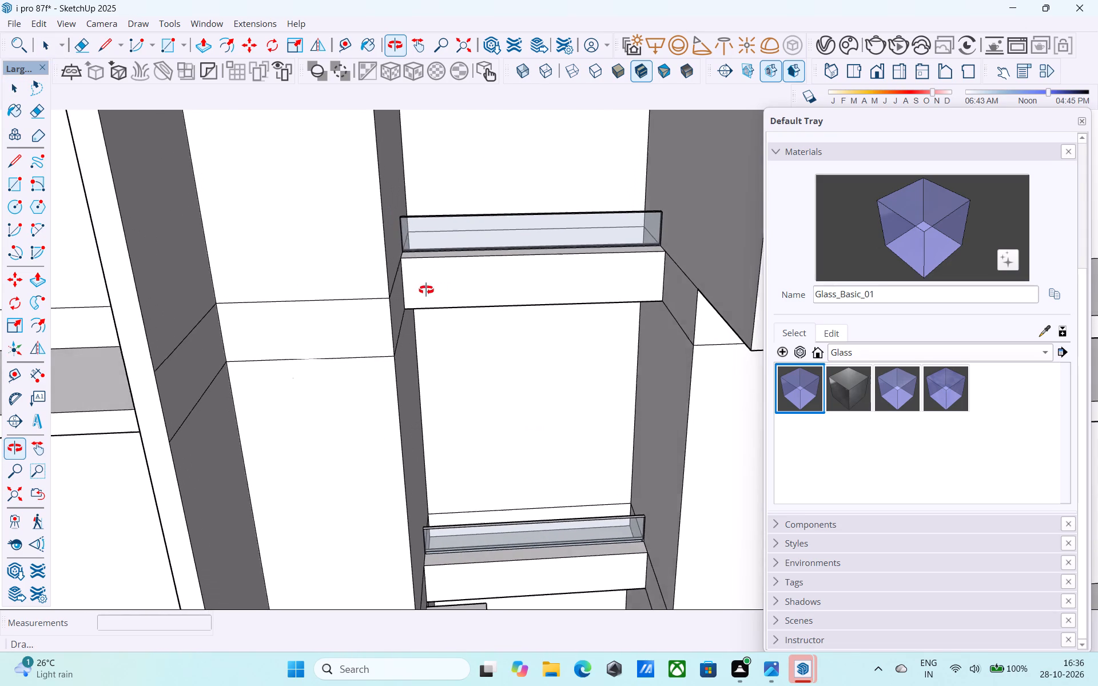
middle_click_drag(426, 290, 424, 290)
middle_click_drag(479, 285, 461, 286, "shift")
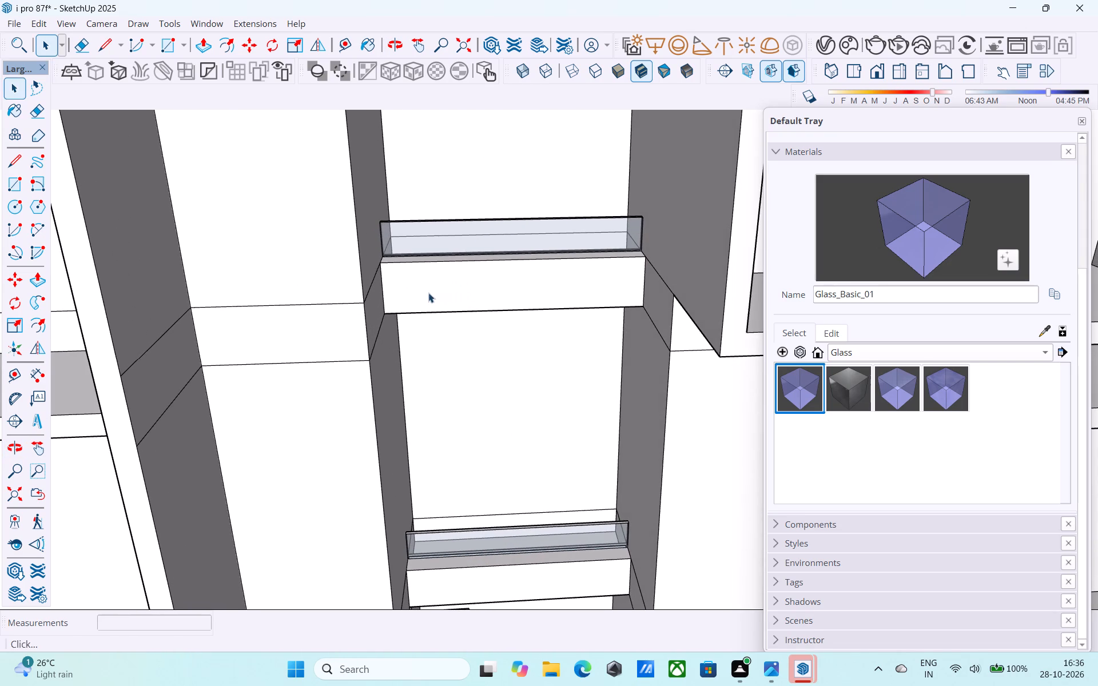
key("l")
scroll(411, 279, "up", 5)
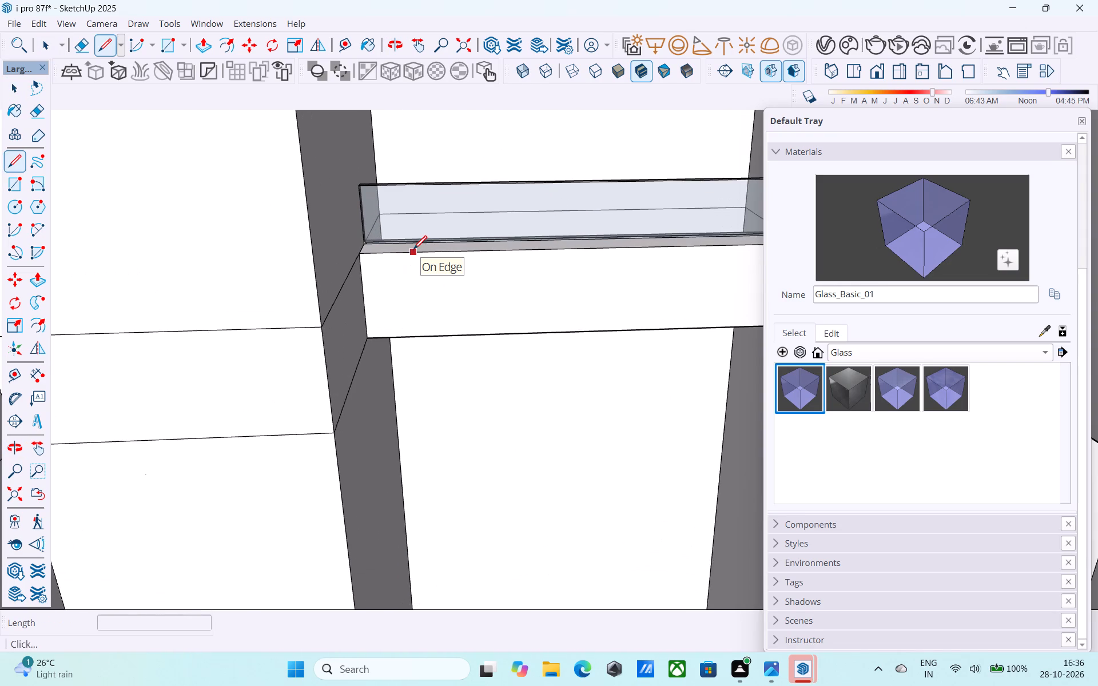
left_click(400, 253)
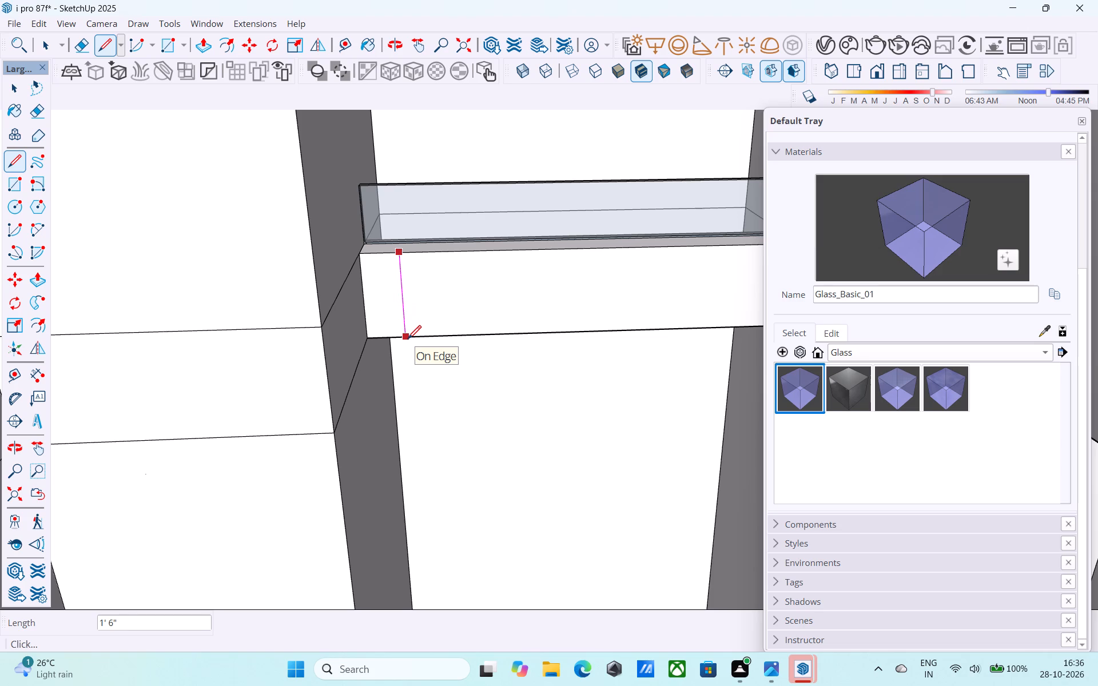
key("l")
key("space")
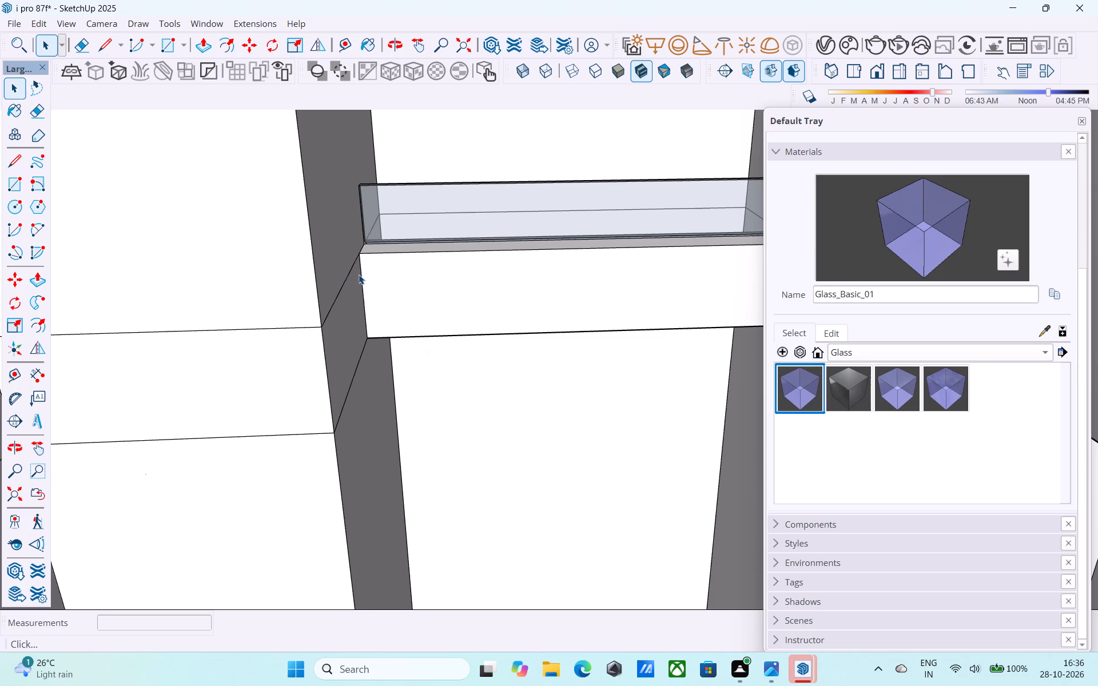
Copy the left vertical edge of the slab face below the top glass railing 3.5' along the face, dividing the span into 12.
left_click(361, 276)
key("m")
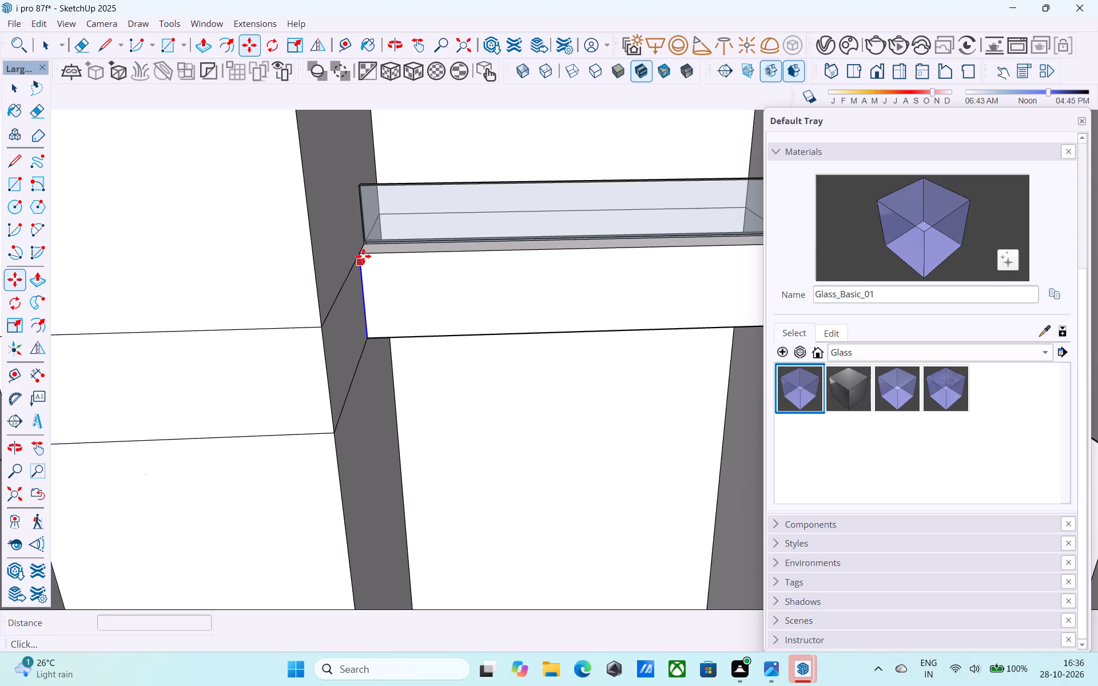
left_click(359, 255)
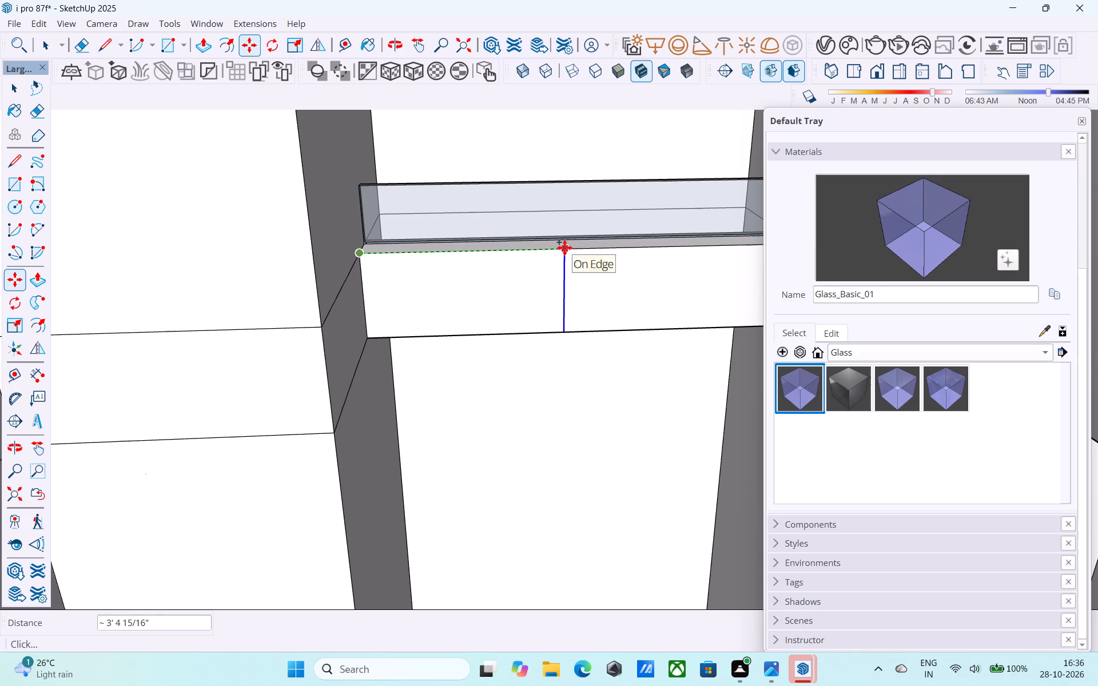
scroll(564, 248, "down", 4)
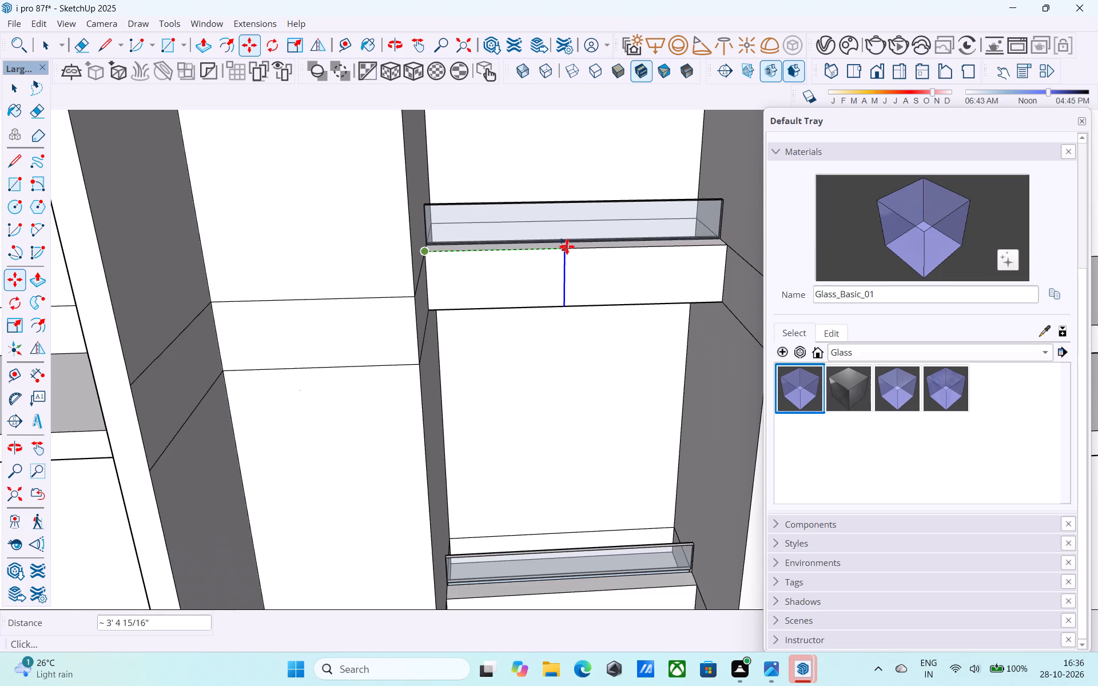
type("3.5'")
key("Return")
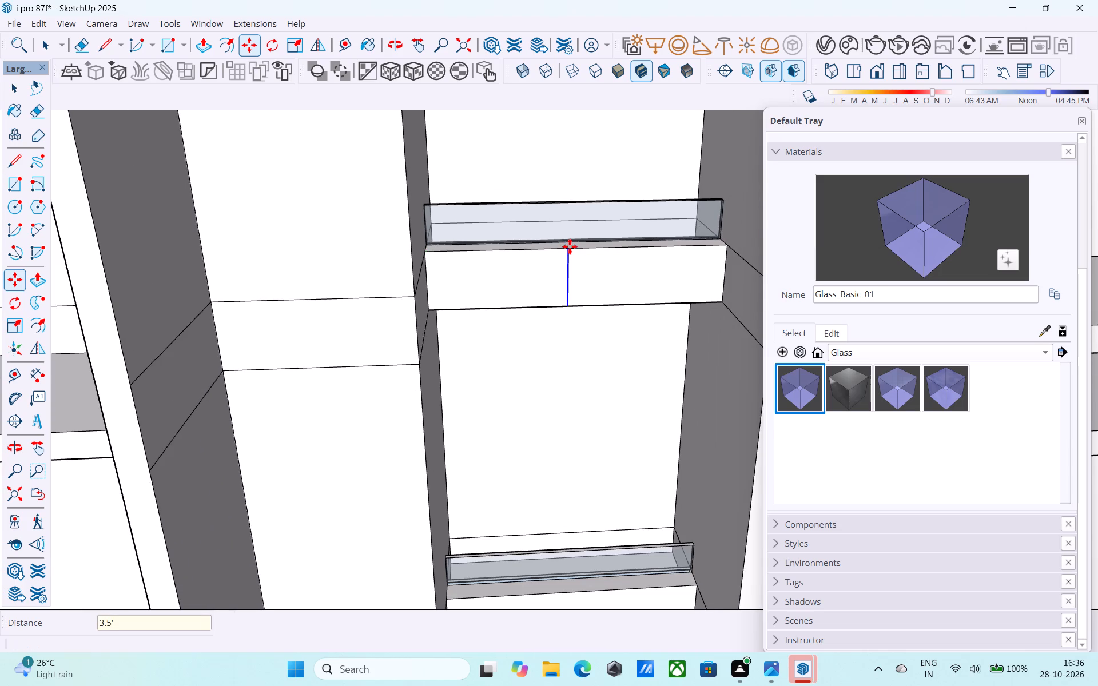
key("slash")
type("12")
key("Return")
key("space")
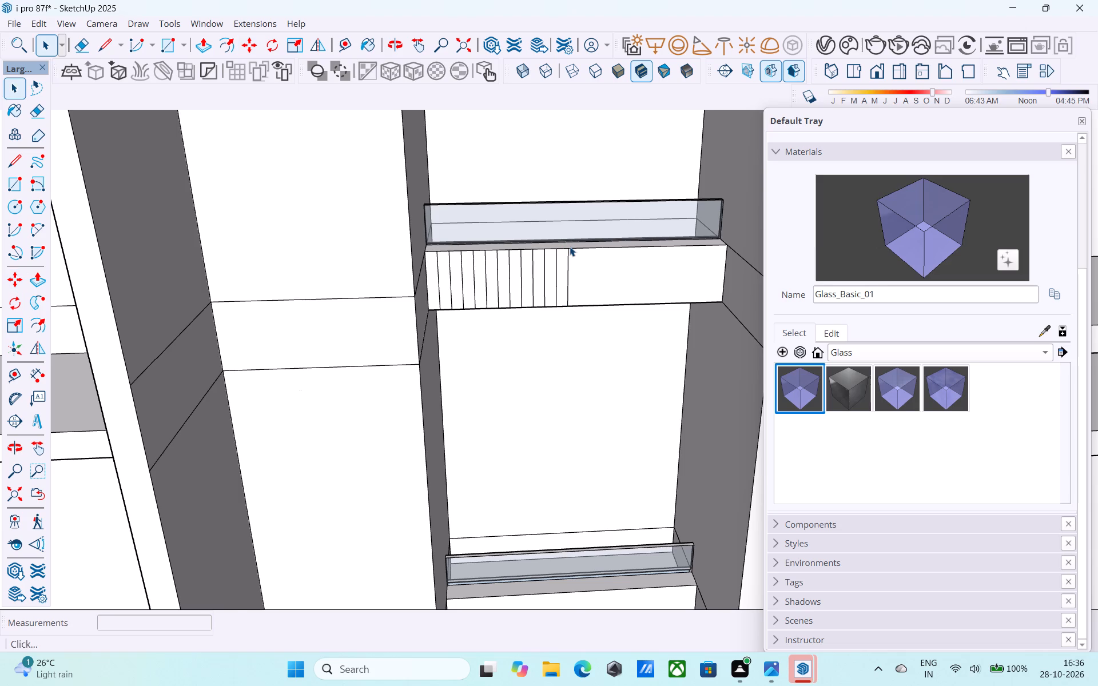
Outline a 3" deep strip, 3' 2 1/2" long, on the slab's top surface from the first divider line to the last one.
scroll(570, 246, "down", 1)
middle_click_drag(570, 246, 577, 456, "shift")
scroll(492, 325, "up", 2)
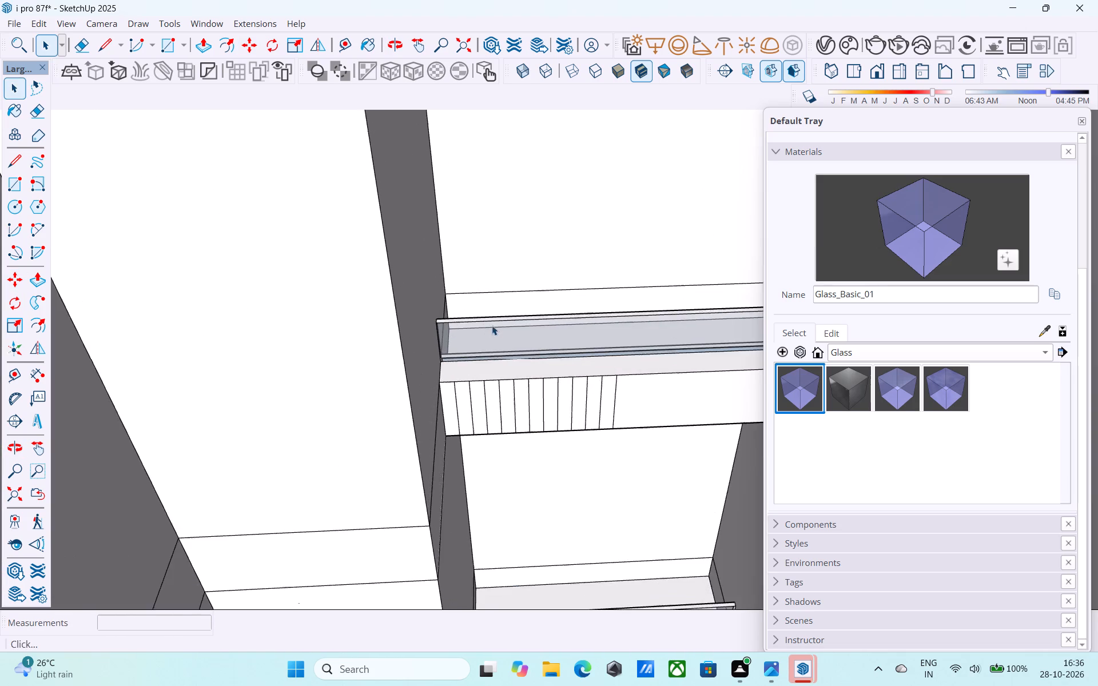
scroll(492, 325, "up", 5)
middle_click_drag(471, 415, 424, 414, "shift")
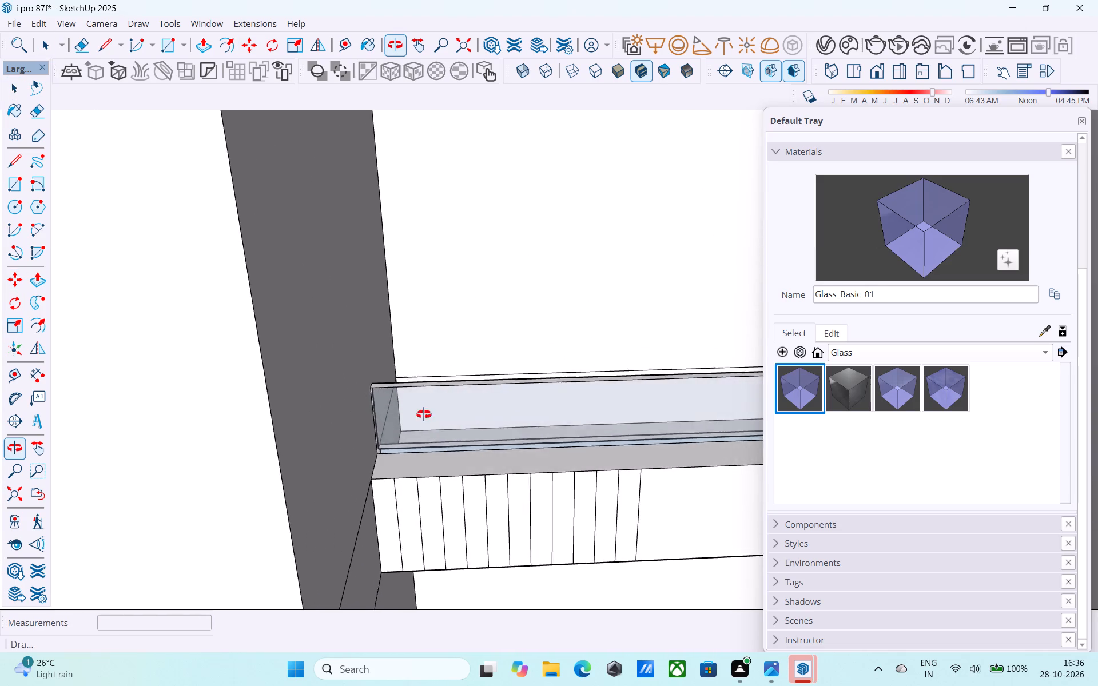
middle_click_drag(424, 414, 424, 537, "shift")
scroll(424, 531, "up", 4)
scroll(402, 464, "up", 3)
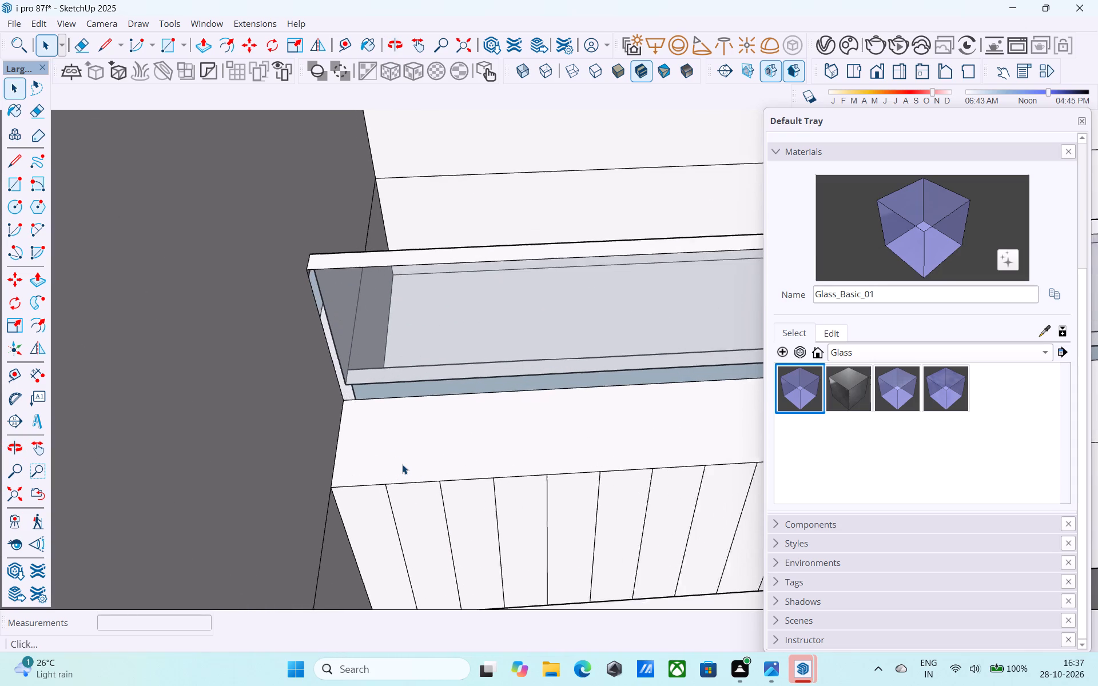
scroll(402, 464, "up", 2)
key("l")
left_click(382, 486)
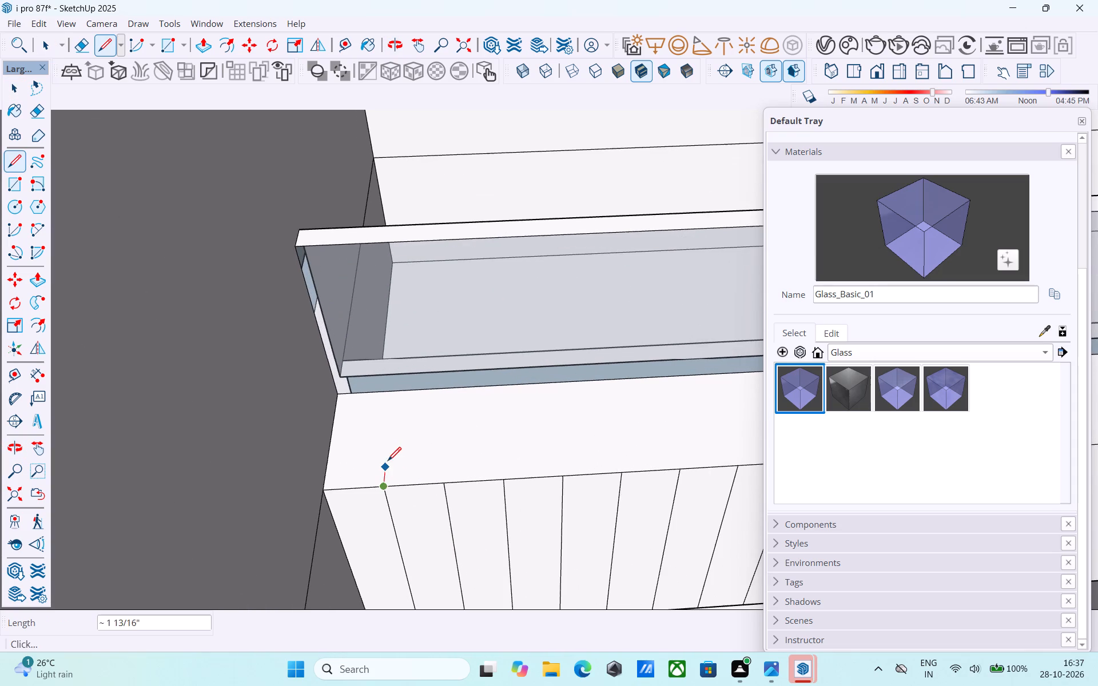
type("3\"")
key("Return")
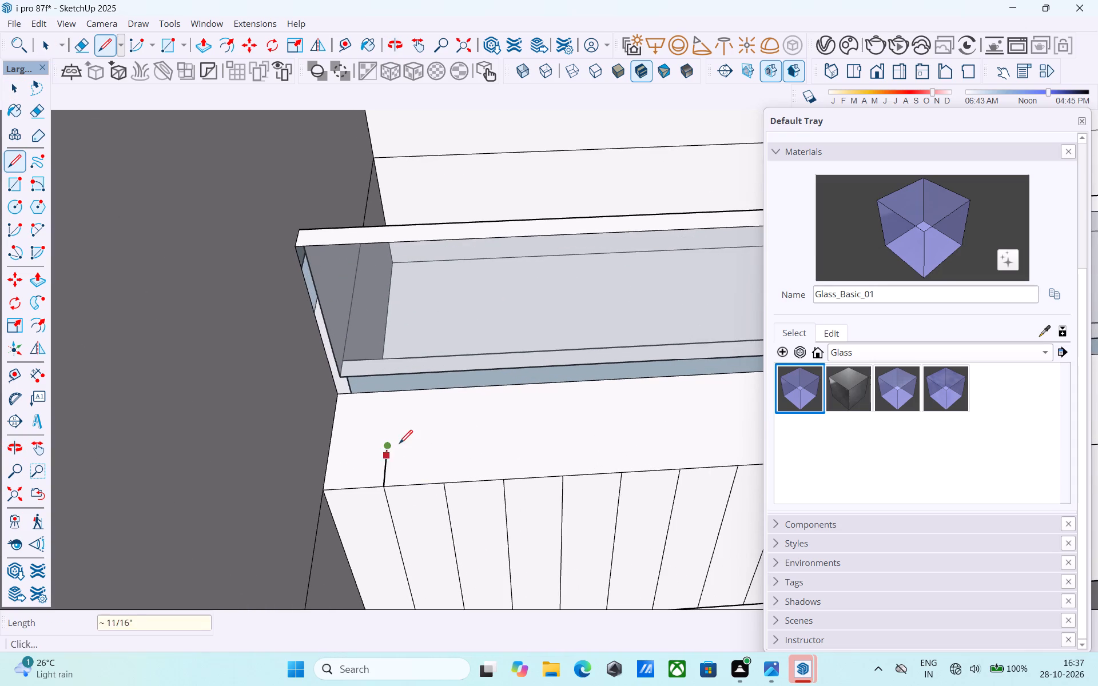
scroll(404, 445, "down", 5)
middle_click_drag(404, 445, 225, 446)
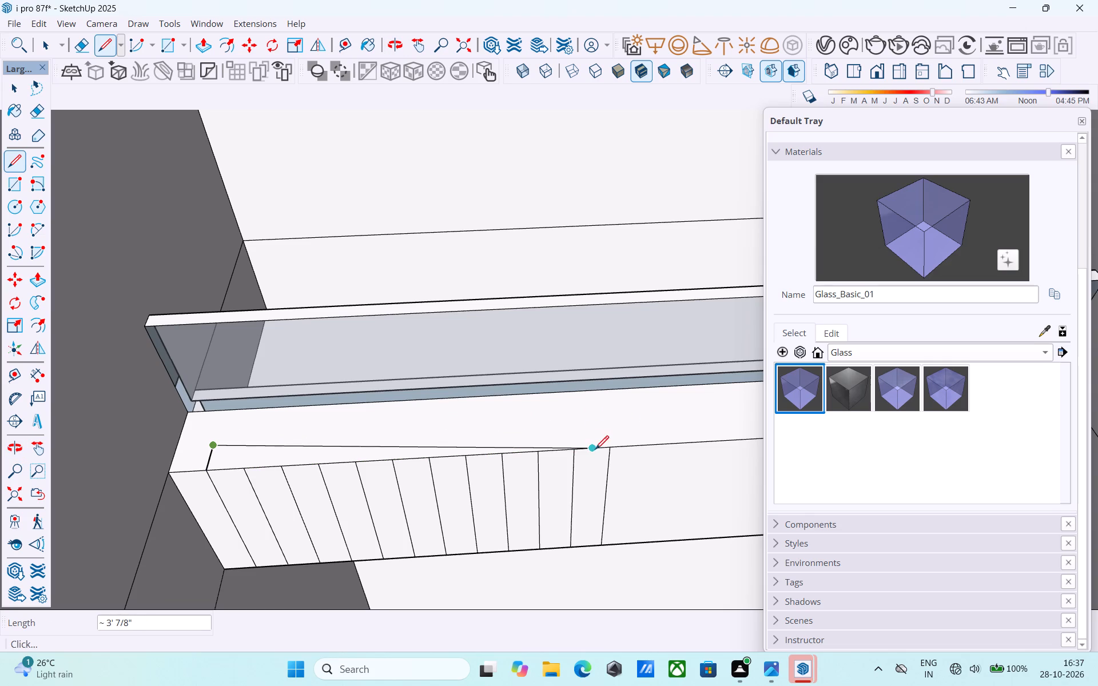
left_click(604, 428)
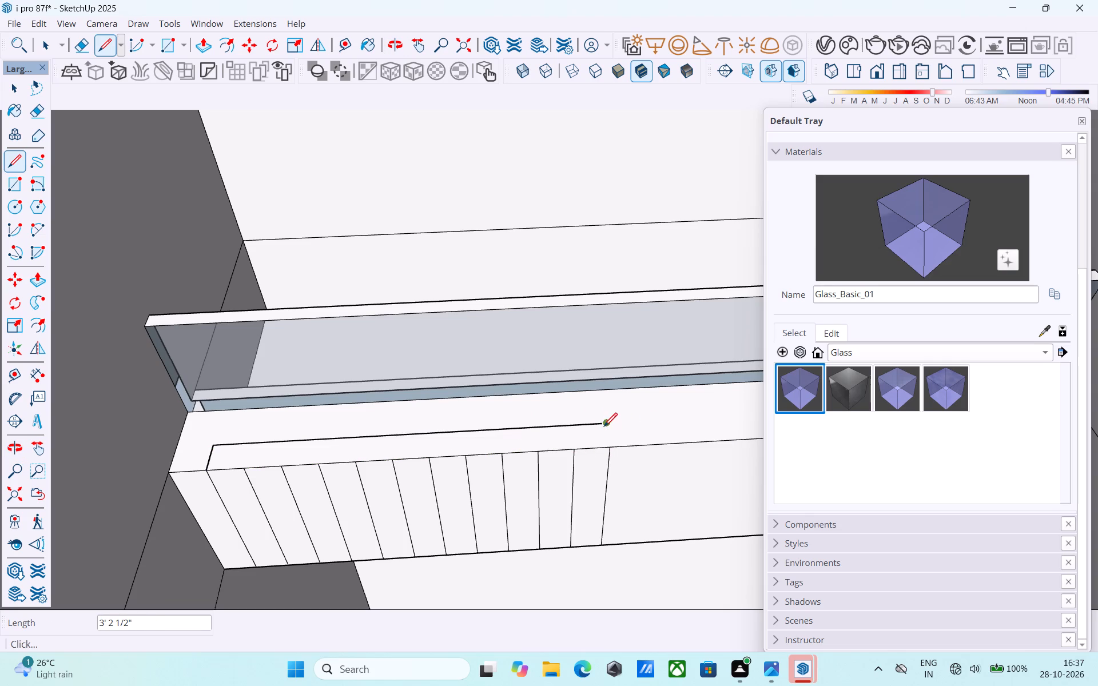
left_click(606, 449)
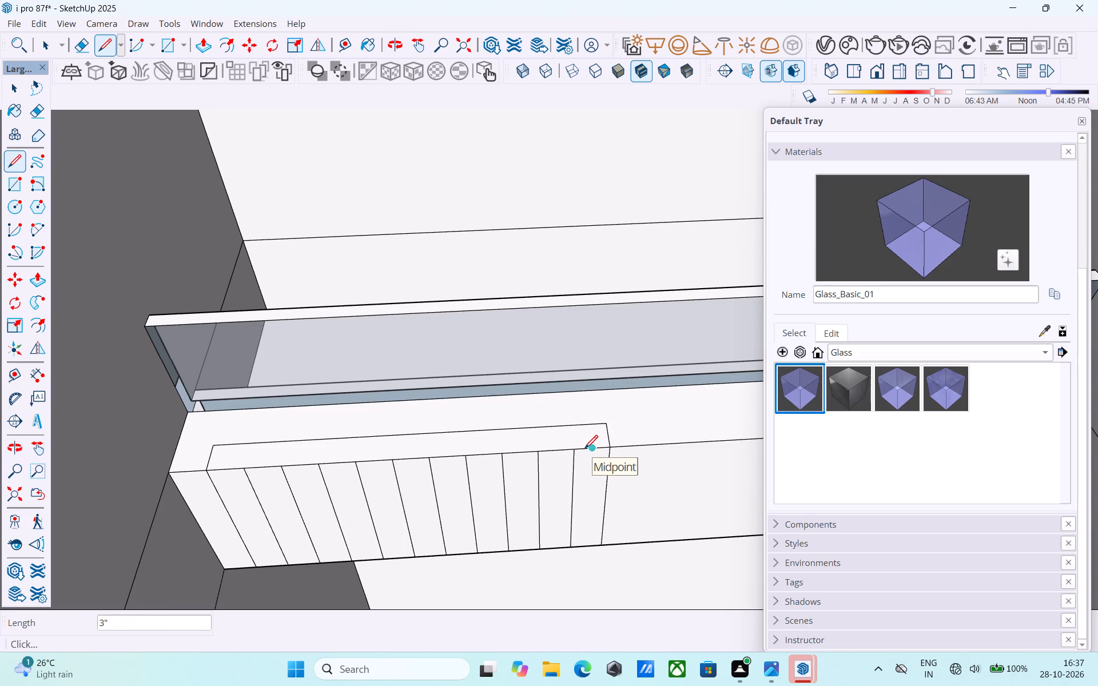
Continue the five interior divider lines nearest the strip's right end across the 3" top strip.
left_click(576, 454)
left_click(571, 425)
left_click(540, 450)
left_click(539, 429)
left_click(504, 451)
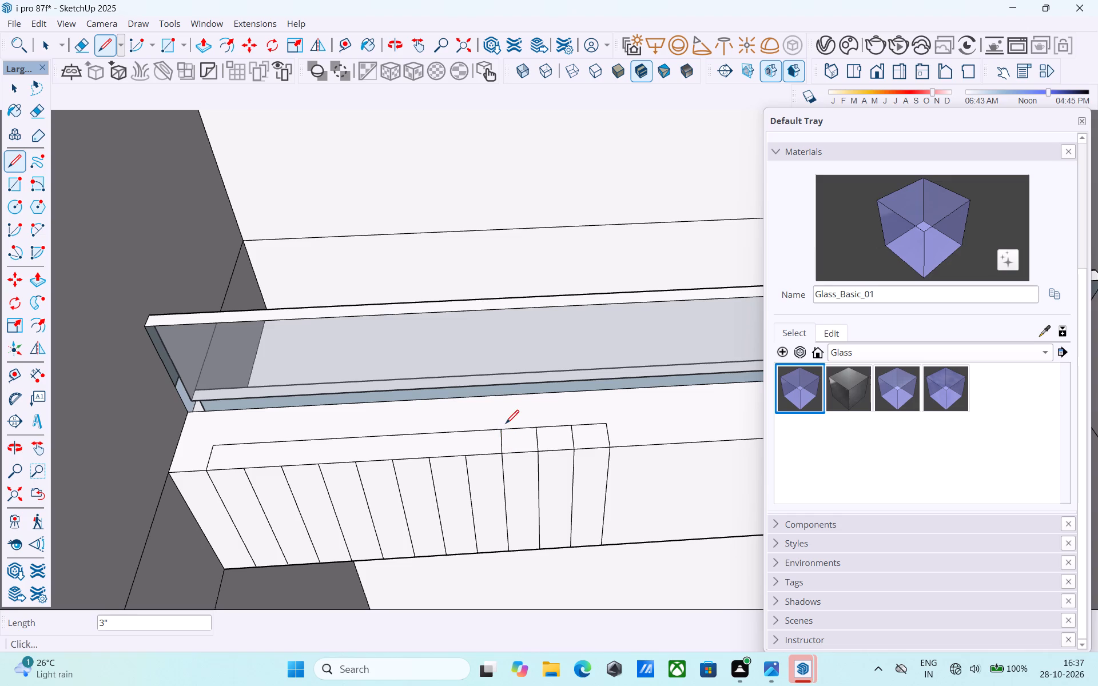
left_click(506, 425)
left_click(471, 456)
left_click(469, 433)
left_click(430, 461)
left_click(431, 434)
Continue the remaining five interior divider lines across the 3" top strip toward the left pier.
middle_click_drag(377, 444, 416, 442)
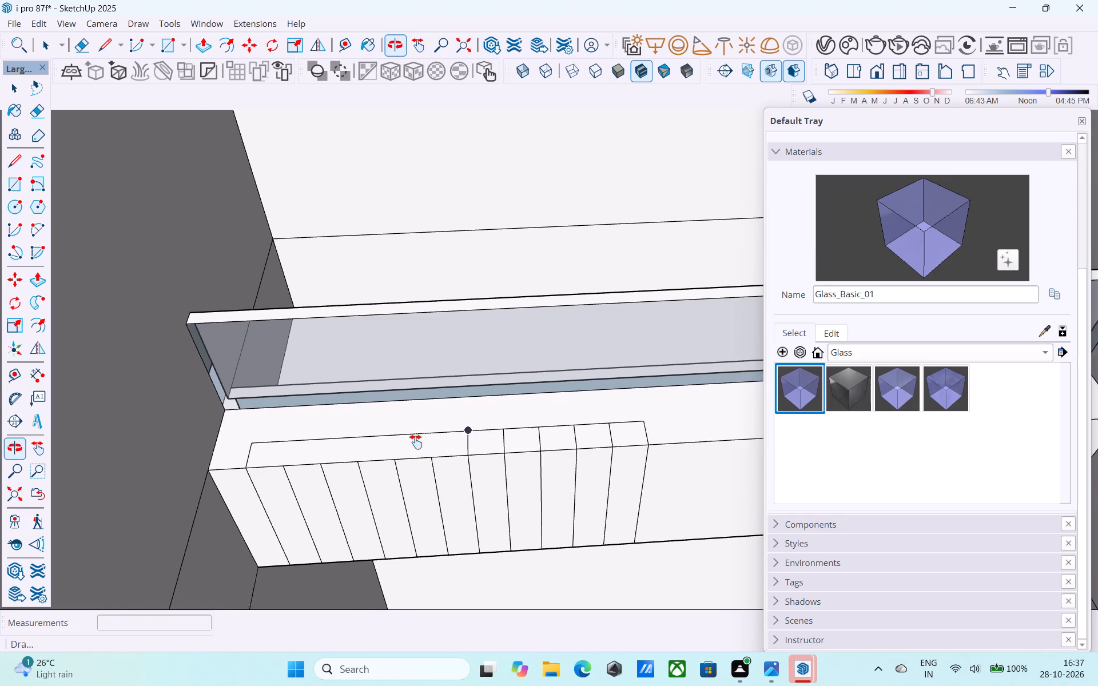
middle_click_drag(416, 442, 440, 444)
left_click(455, 465)
left_click(454, 438)
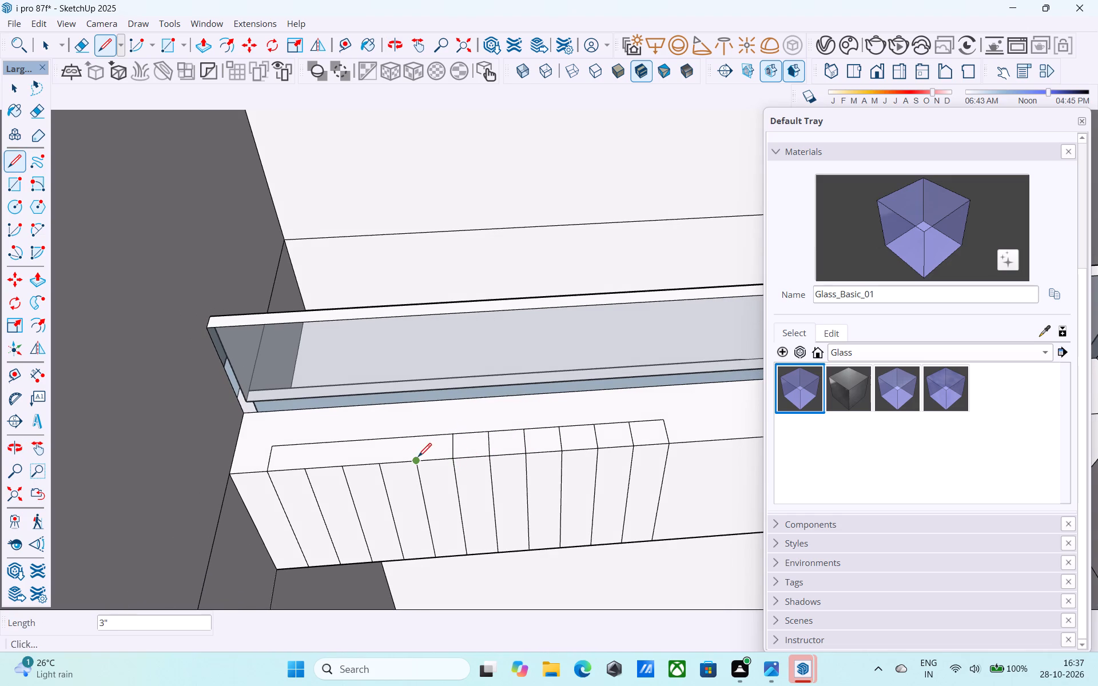
left_click(418, 458)
left_click(417, 436)
left_click(387, 464)
left_click(383, 437)
left_click(345, 462)
left_click(345, 438)
left_click(312, 465)
left_click(306, 443)
scroll(312, 451, "down", 5)
key("space")
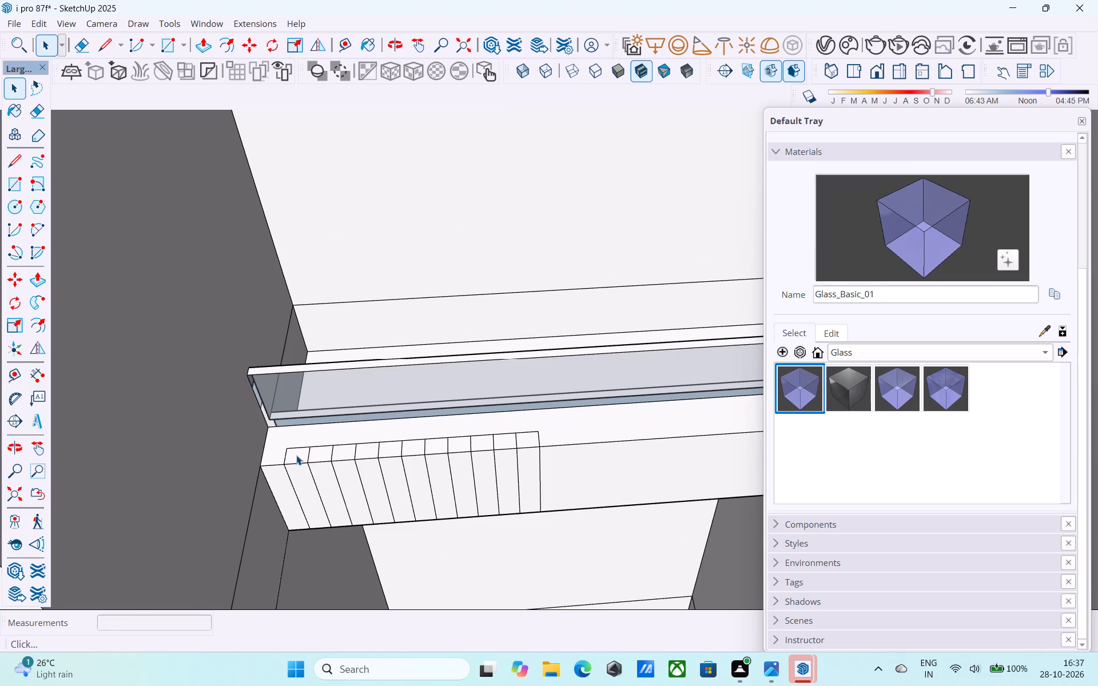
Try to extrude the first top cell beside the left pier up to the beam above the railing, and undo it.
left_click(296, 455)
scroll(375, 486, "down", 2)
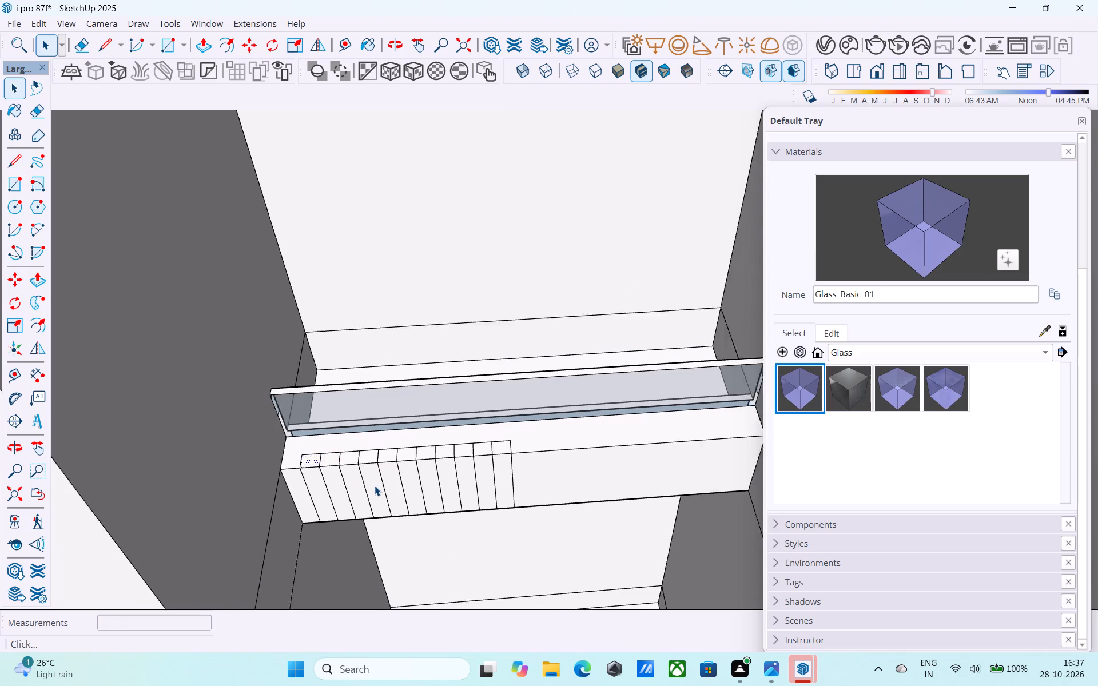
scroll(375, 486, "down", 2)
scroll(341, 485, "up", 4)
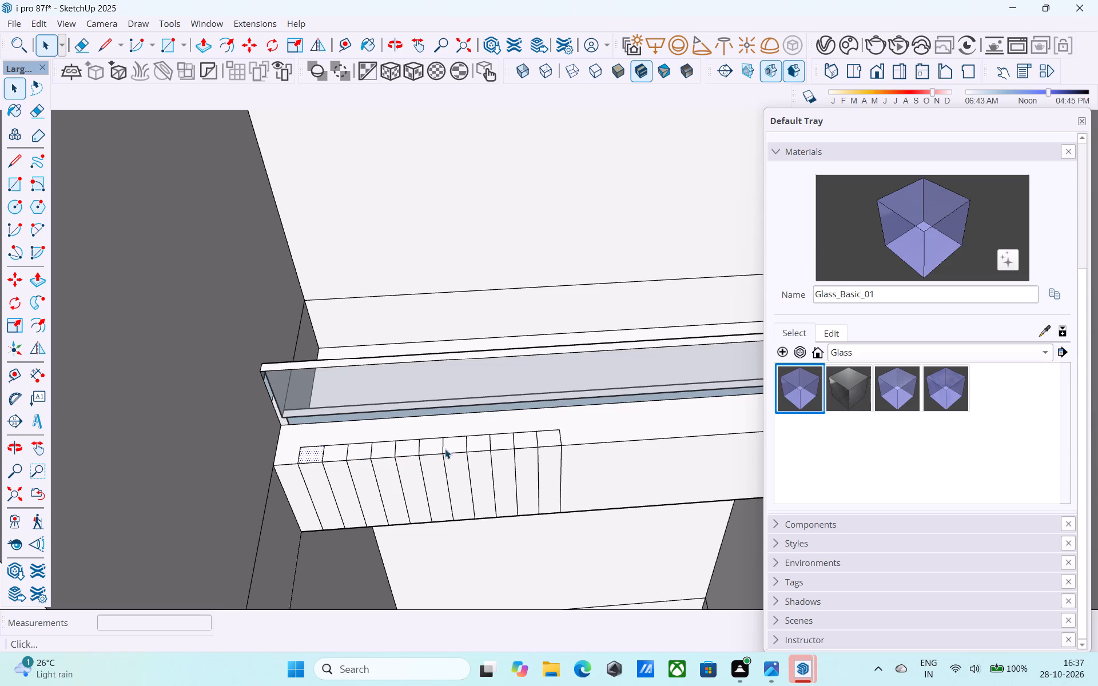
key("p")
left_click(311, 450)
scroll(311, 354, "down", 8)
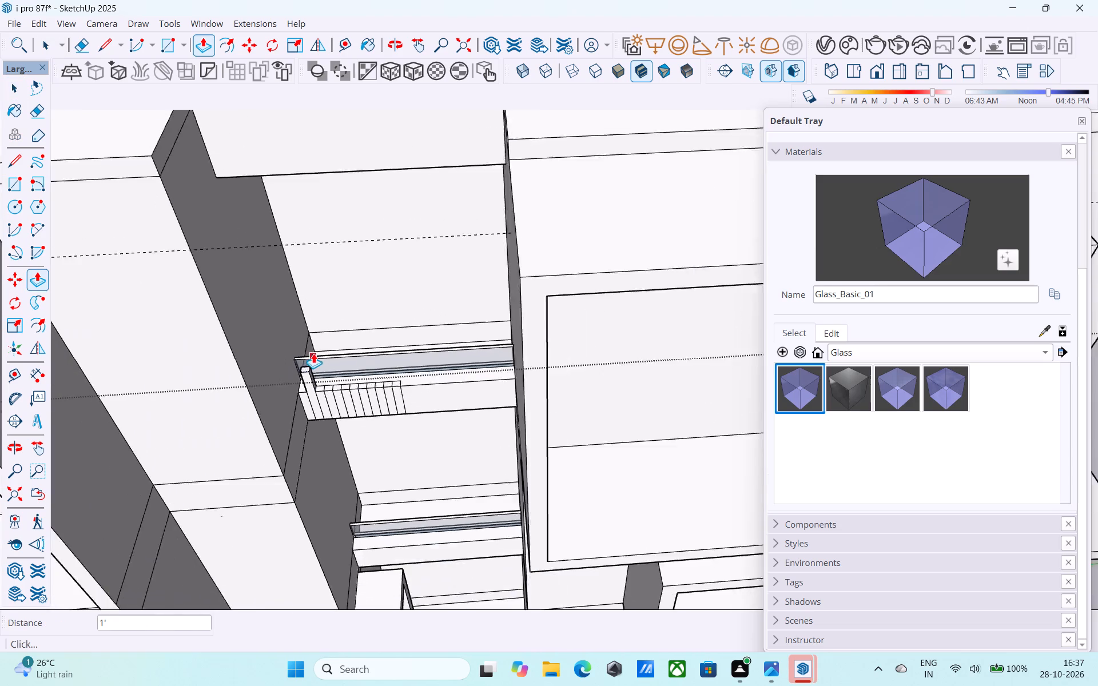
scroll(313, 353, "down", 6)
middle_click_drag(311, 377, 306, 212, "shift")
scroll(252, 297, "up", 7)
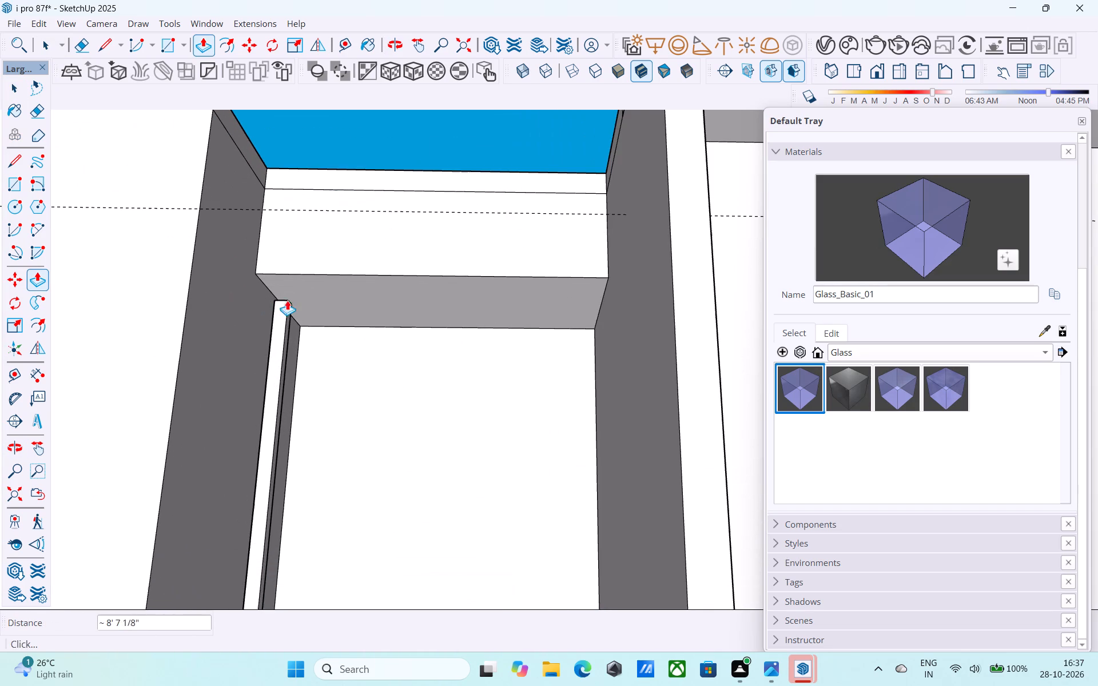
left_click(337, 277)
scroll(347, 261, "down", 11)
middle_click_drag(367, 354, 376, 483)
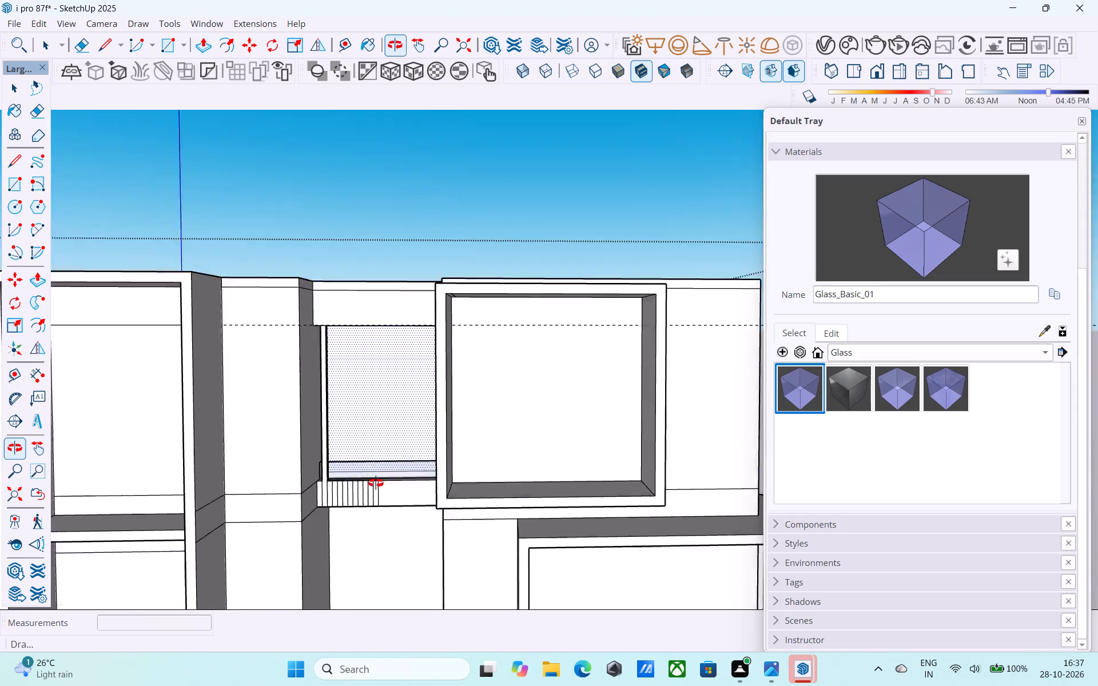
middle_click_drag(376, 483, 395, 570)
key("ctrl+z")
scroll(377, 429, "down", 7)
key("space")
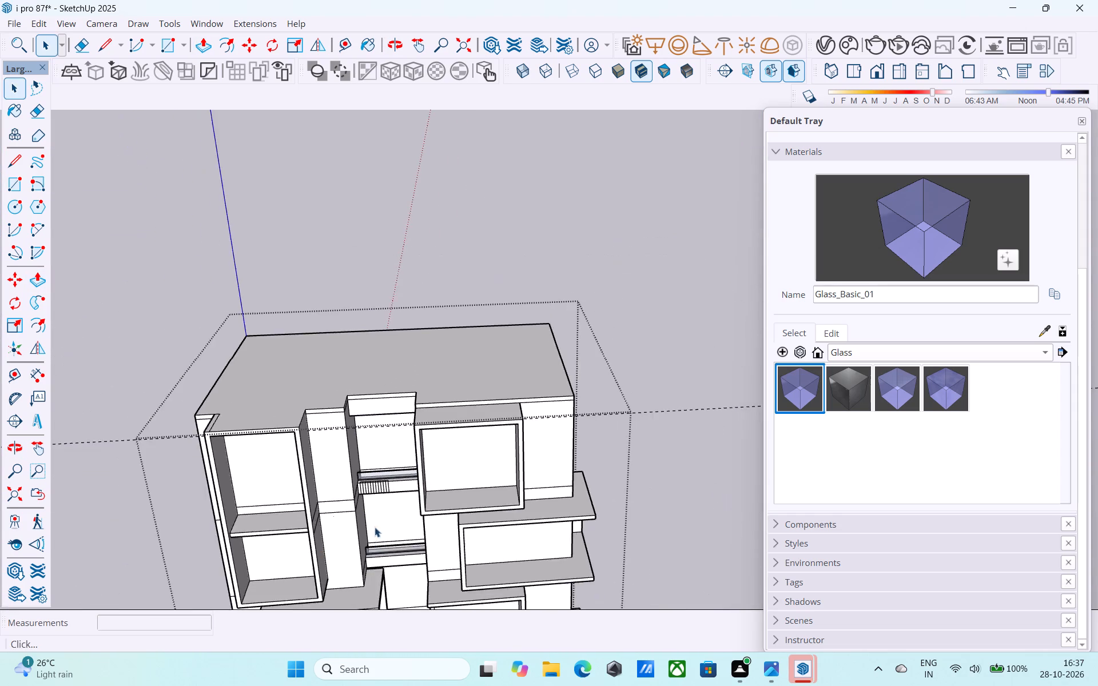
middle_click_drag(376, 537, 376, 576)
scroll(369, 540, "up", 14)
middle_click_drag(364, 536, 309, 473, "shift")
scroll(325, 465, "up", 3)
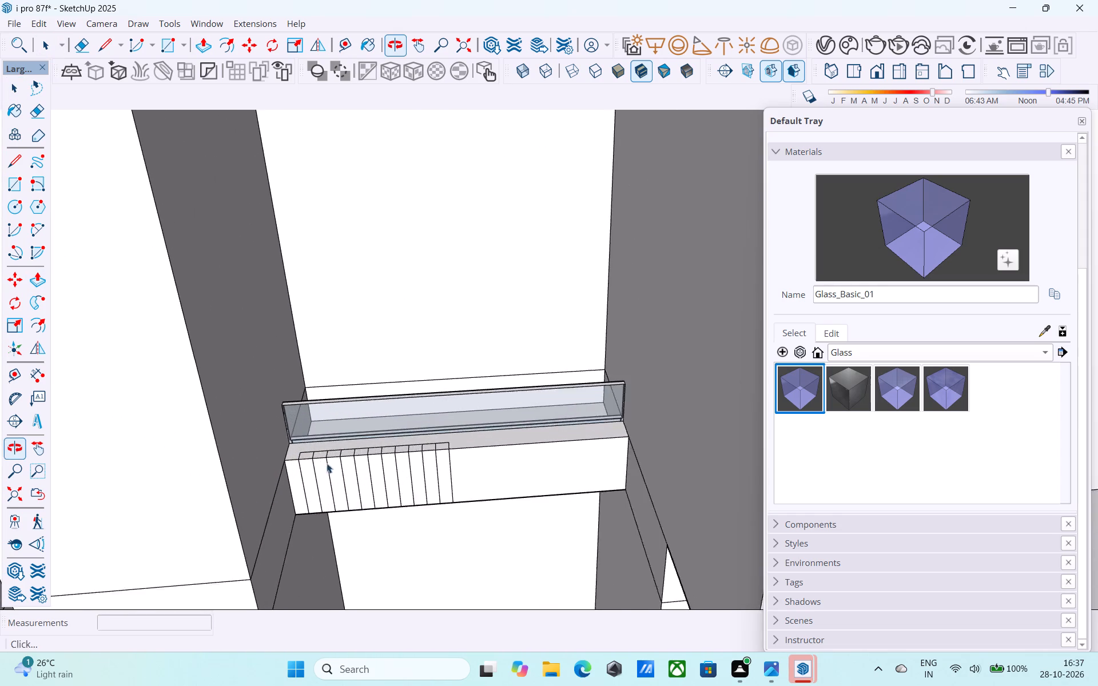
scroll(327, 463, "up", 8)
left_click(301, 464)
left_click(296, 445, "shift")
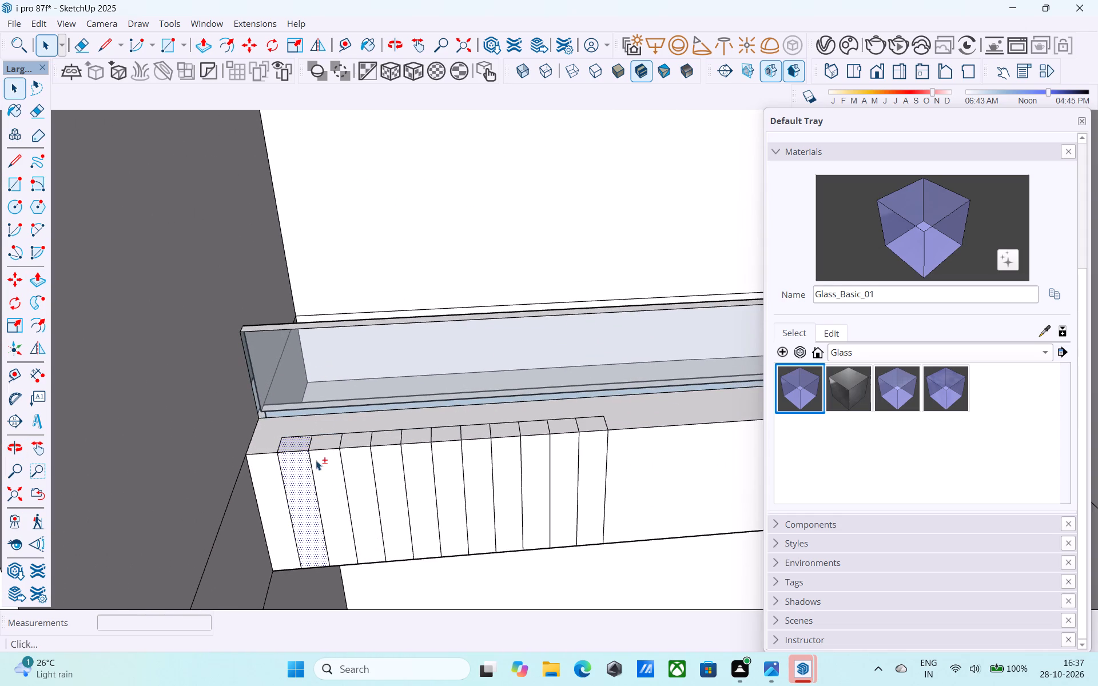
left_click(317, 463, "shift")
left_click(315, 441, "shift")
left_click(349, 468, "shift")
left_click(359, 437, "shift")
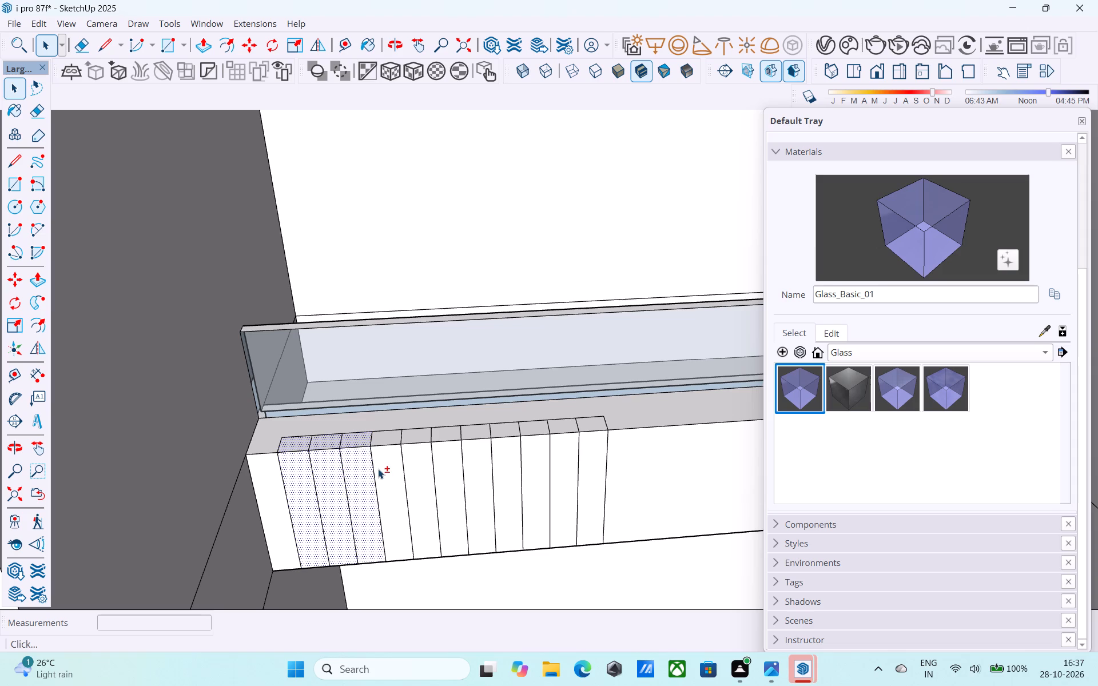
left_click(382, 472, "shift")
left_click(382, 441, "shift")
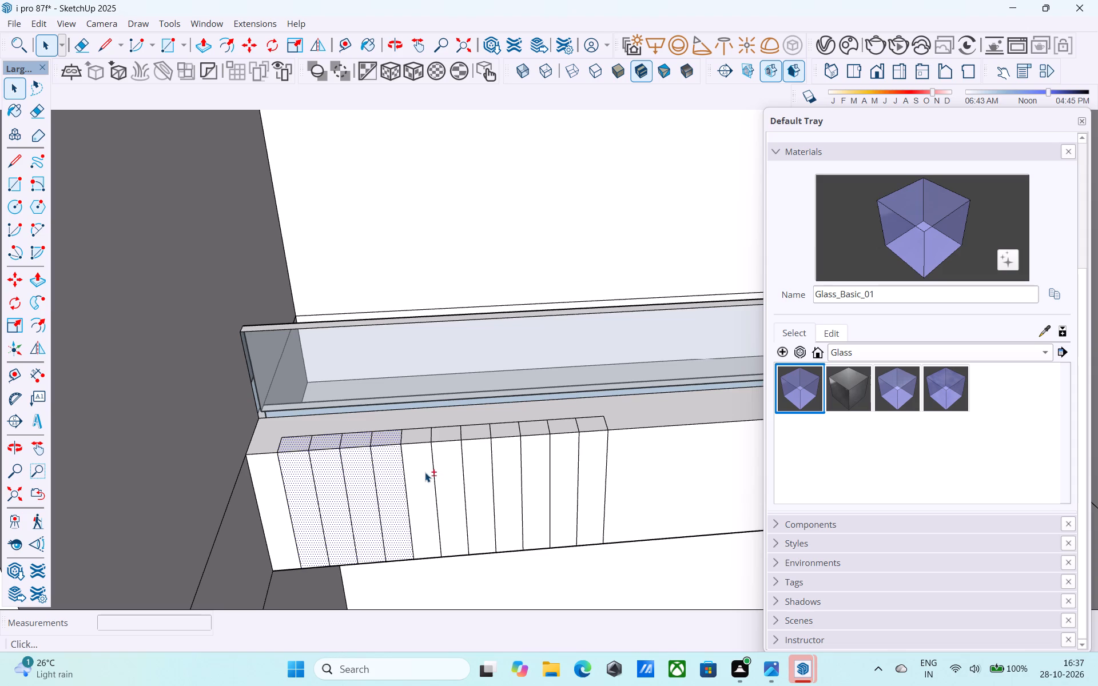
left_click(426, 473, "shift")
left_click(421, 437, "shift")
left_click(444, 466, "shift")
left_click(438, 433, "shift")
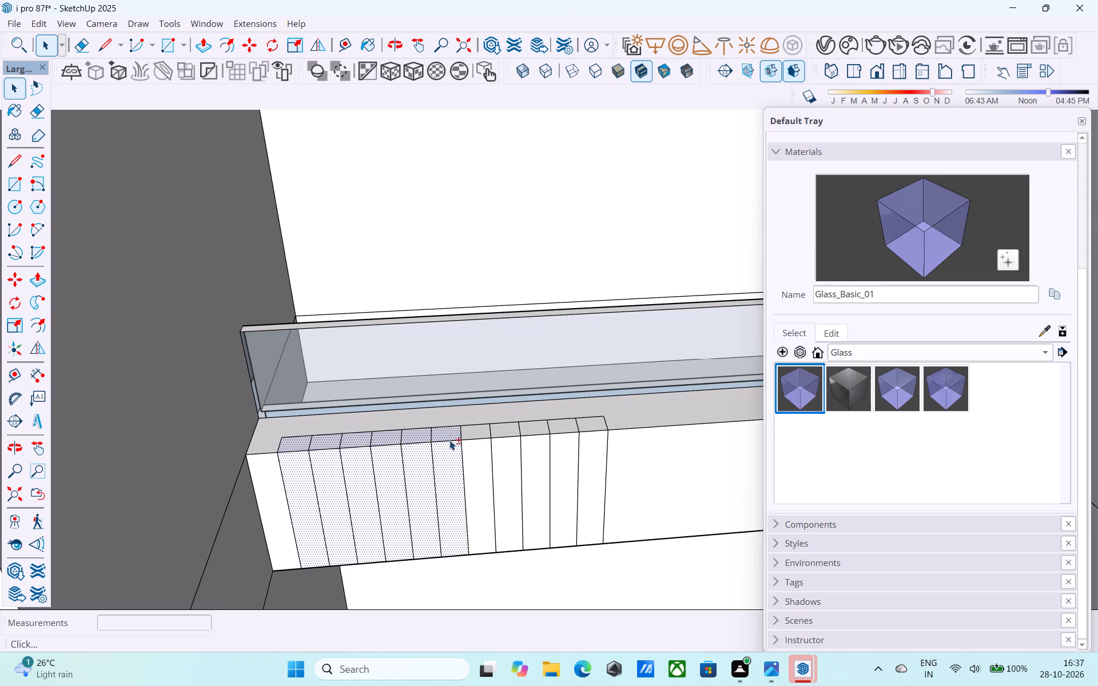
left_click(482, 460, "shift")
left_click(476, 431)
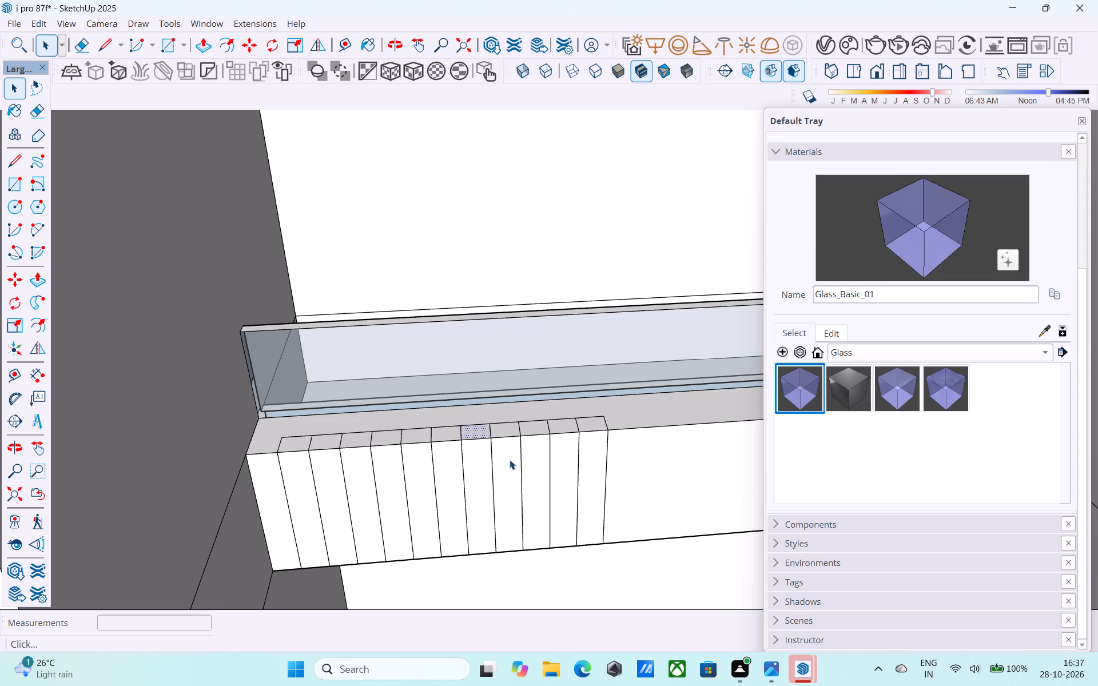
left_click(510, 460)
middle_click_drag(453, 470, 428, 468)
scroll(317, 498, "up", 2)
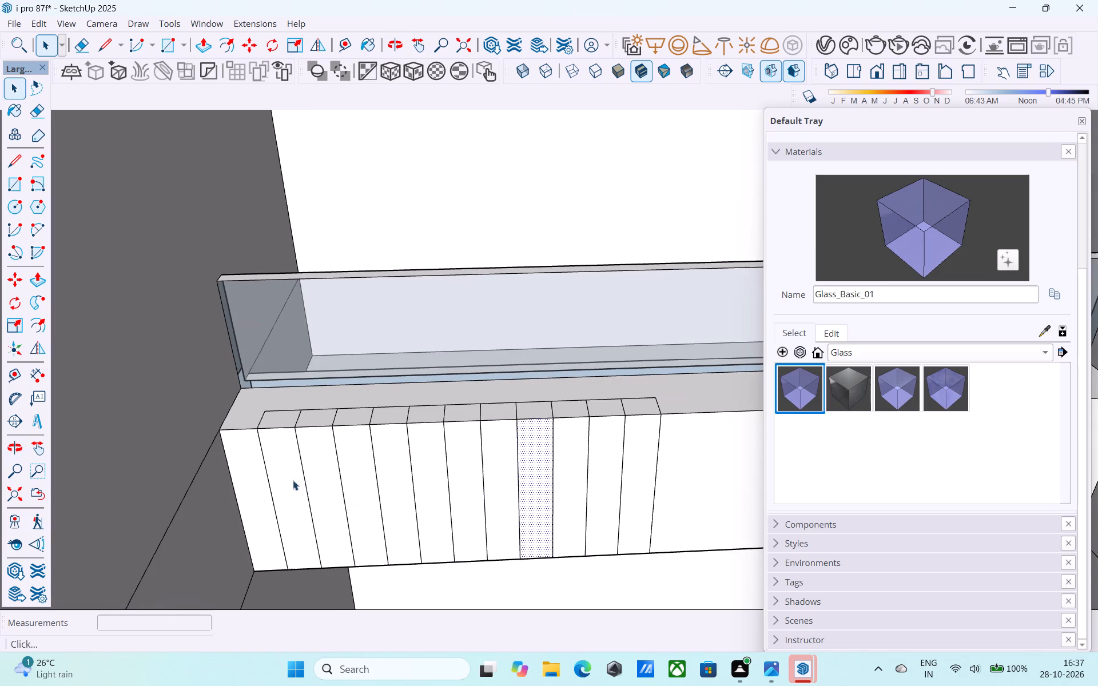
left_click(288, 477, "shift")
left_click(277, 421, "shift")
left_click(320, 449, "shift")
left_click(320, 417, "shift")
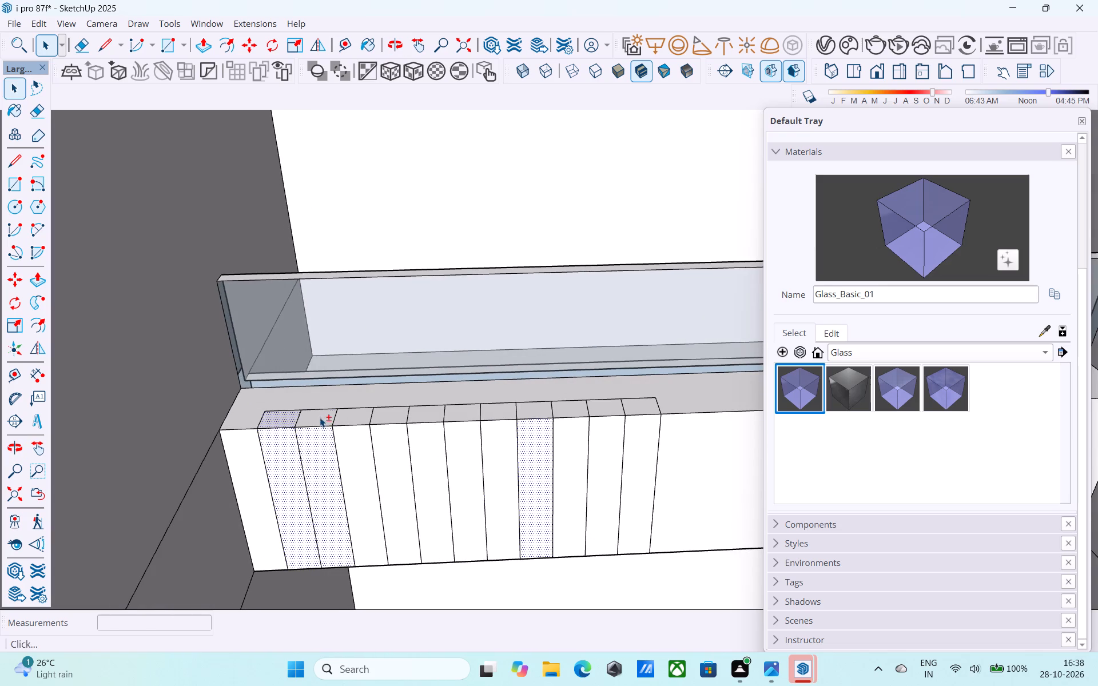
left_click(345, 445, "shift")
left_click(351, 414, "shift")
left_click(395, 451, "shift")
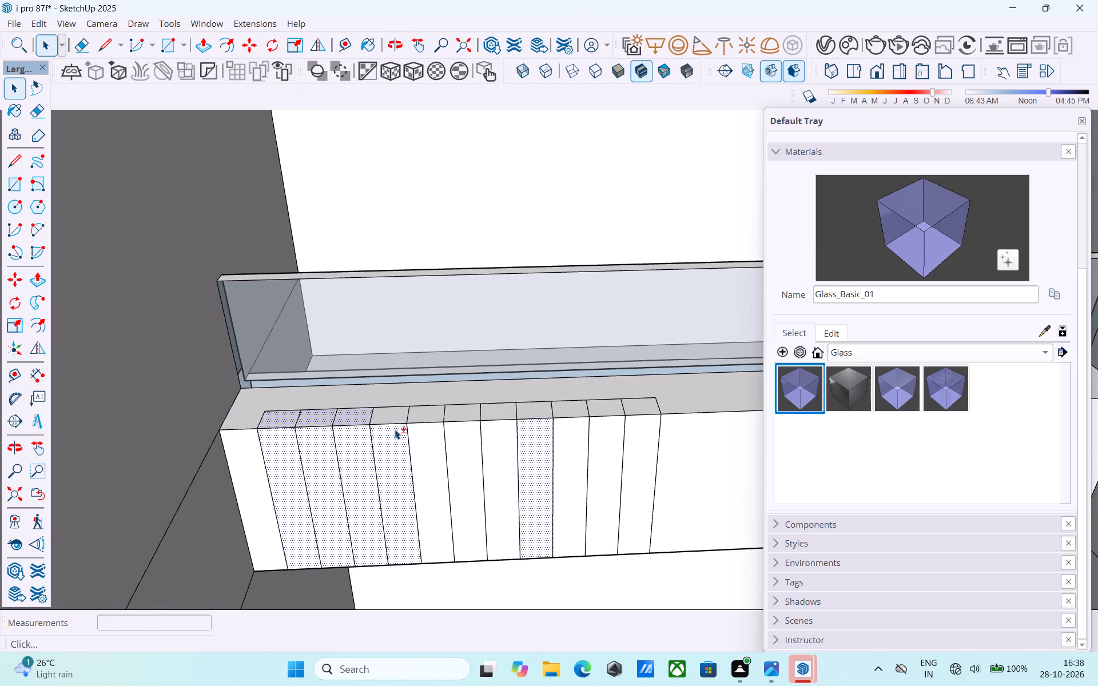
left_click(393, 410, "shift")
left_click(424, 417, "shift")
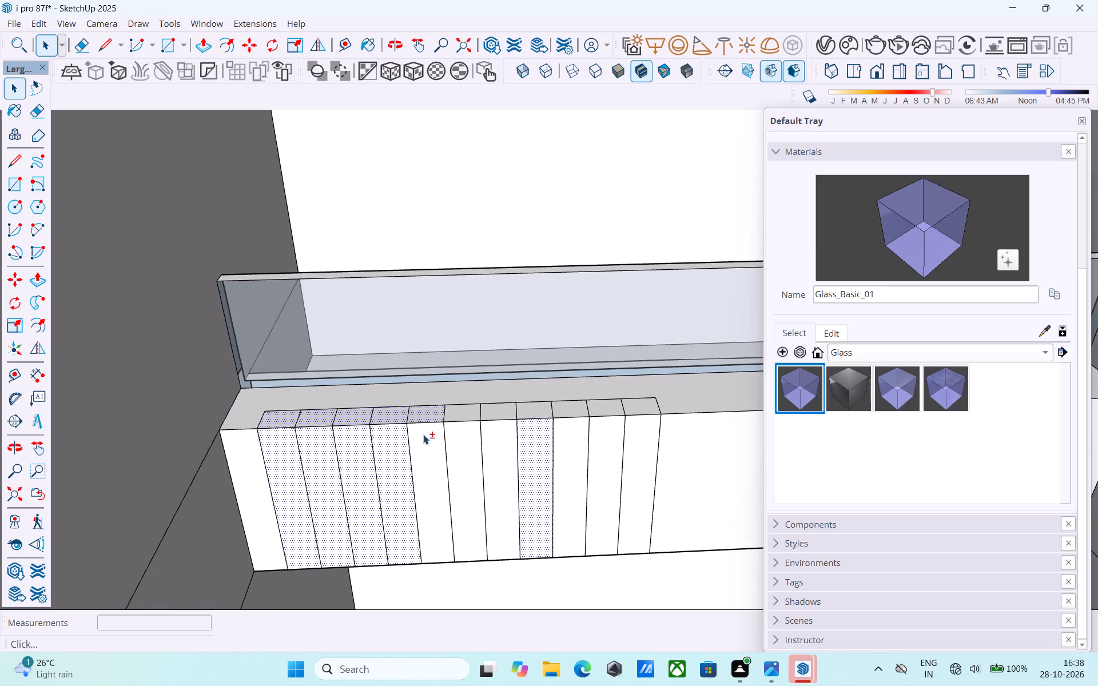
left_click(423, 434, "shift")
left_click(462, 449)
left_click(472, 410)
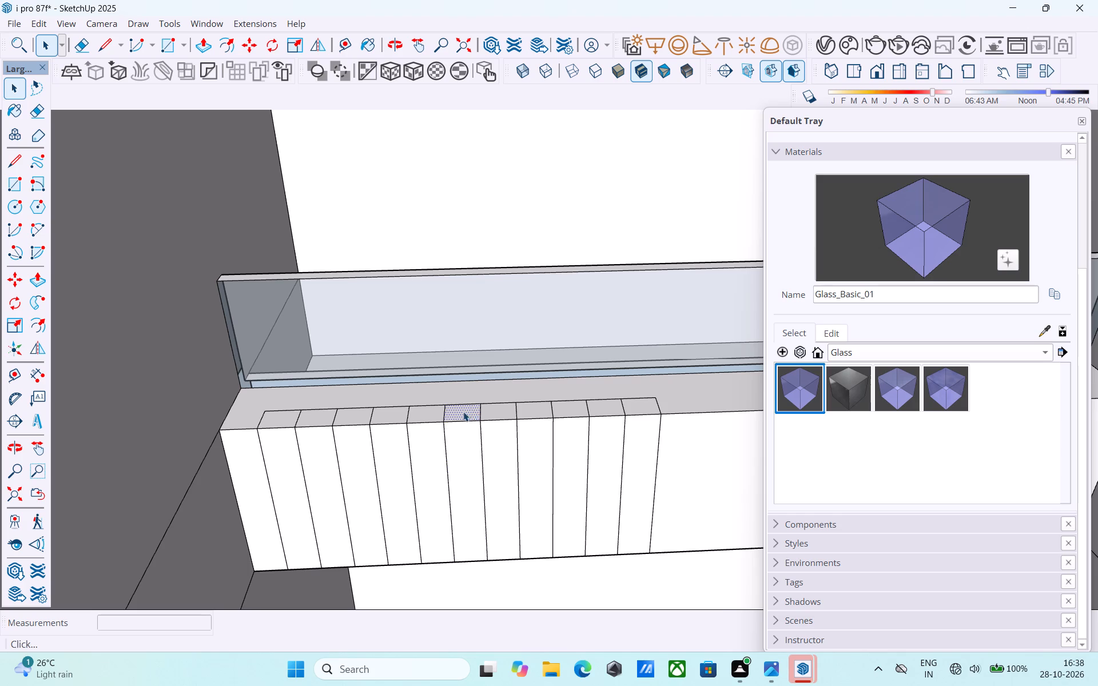
Copy the top recess slab's eleven front strips with their top cells 10' 6" down onto the next slab, aligned at its lower corner.
middle_click_drag(467, 402, 409, 381)
scroll(453, 389, "down", 1)
left_click(240, 428)
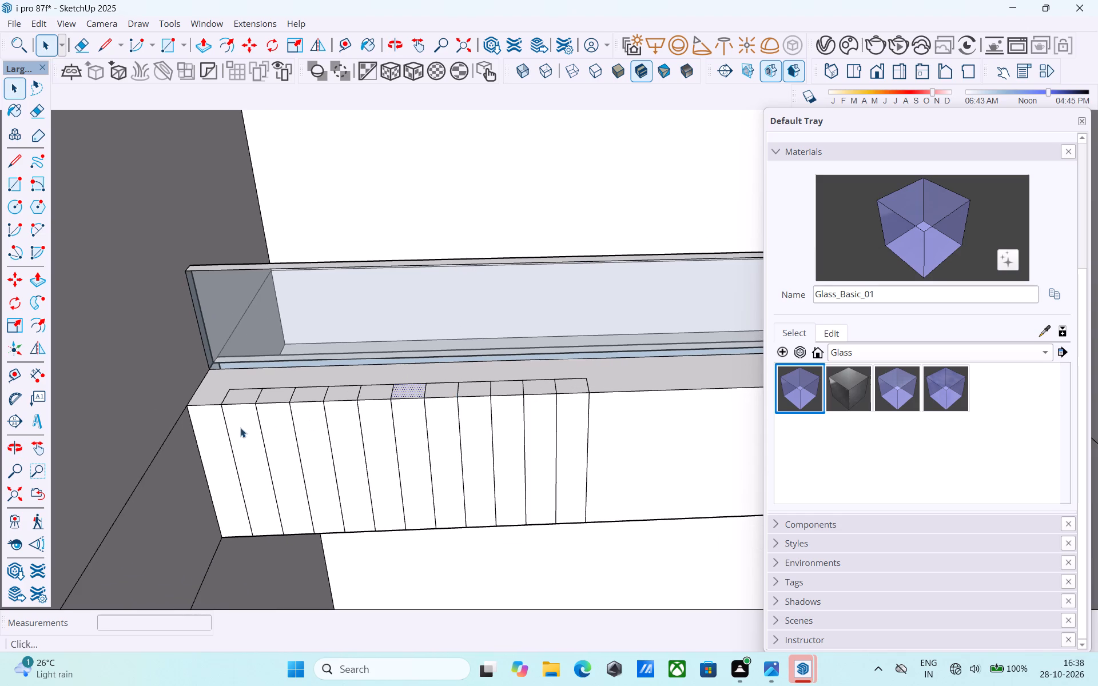
left_click(283, 419, "shift")
left_click(317, 427, "shift")
left_click(332, 424, "shift")
left_click(372, 421, "shift")
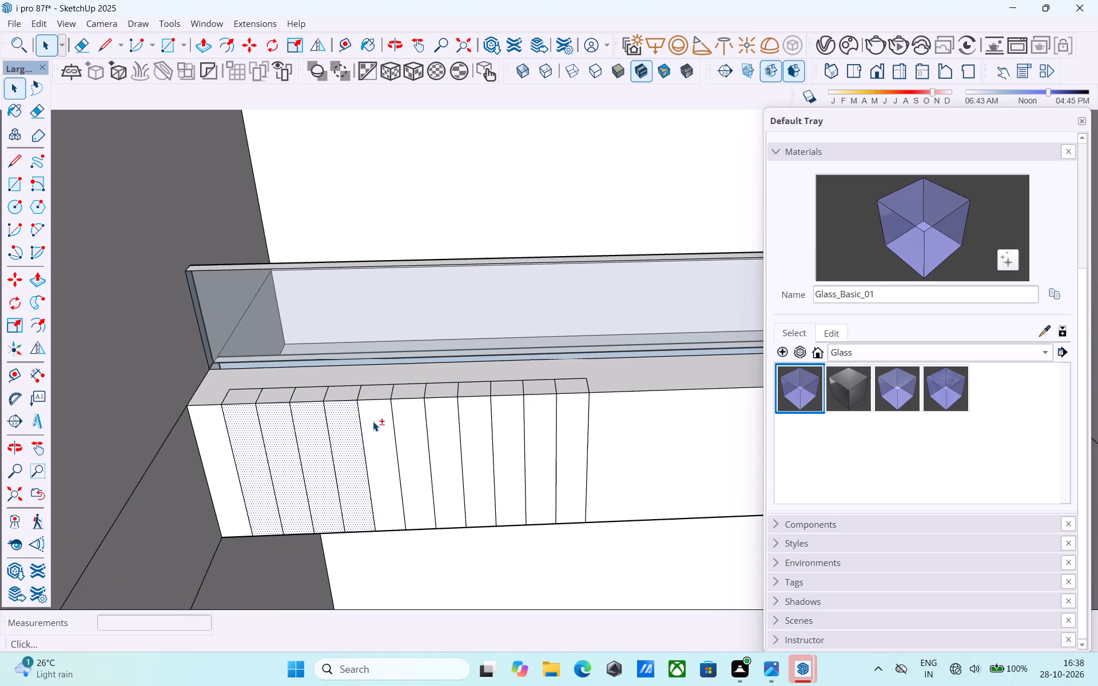
left_click(404, 420, "shift")
left_click(441, 417, "shift")
left_click(474, 413, "shift")
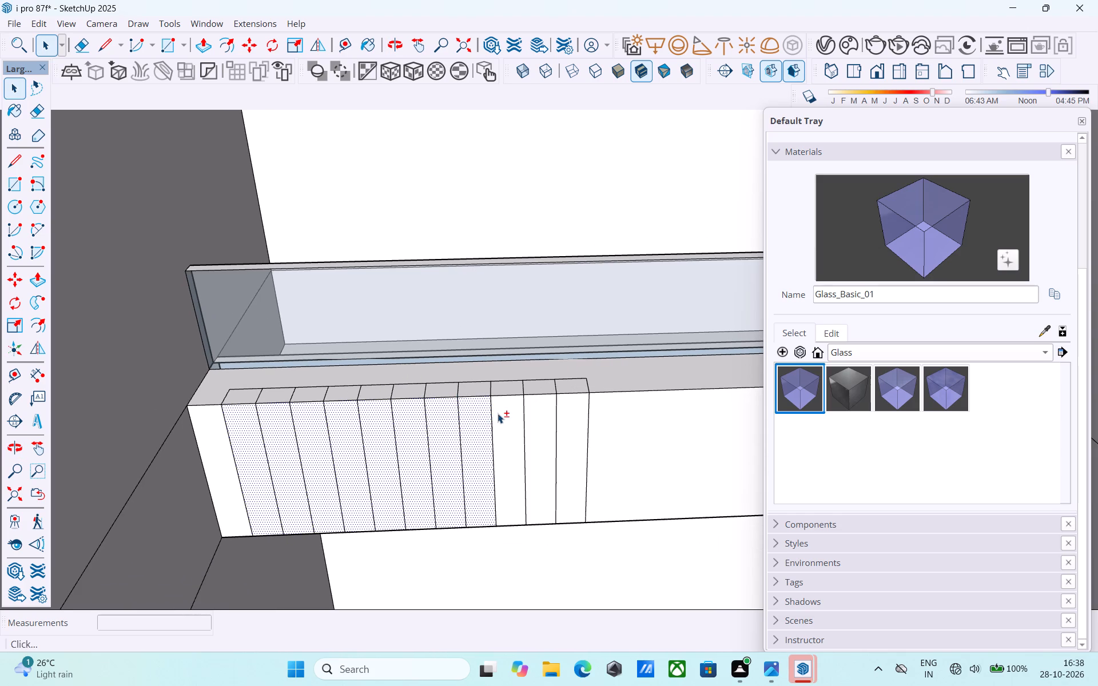
left_click(505, 412, "shift")
left_click(541, 413, "shift")
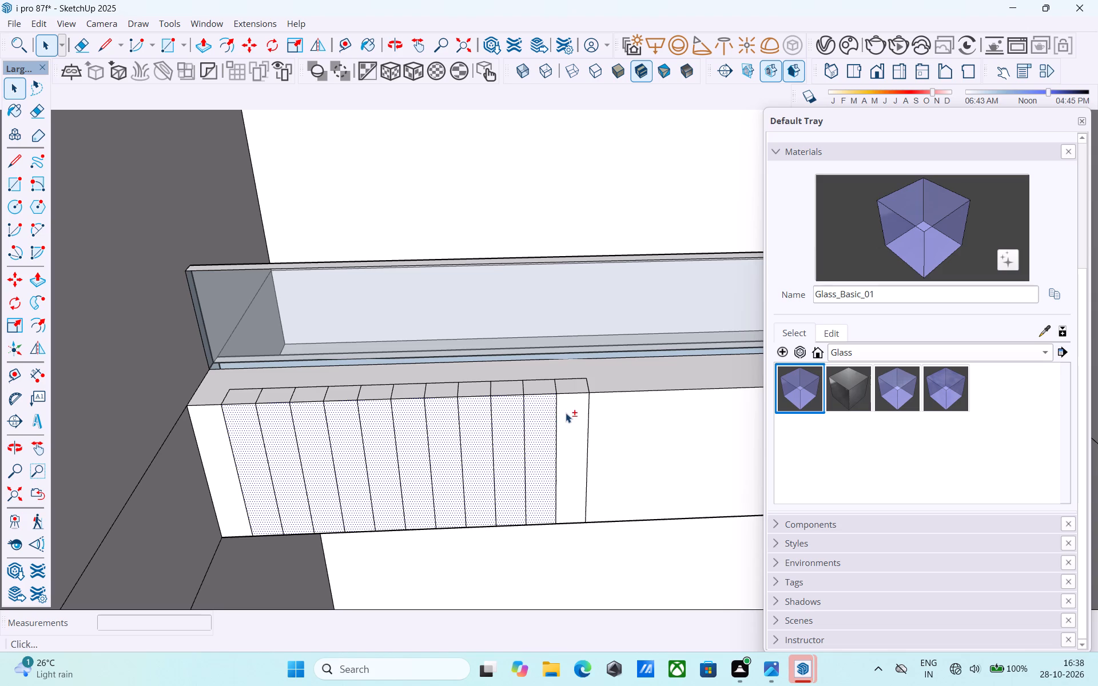
left_click(572, 410, "shift")
left_click(576, 383, "shift")
left_click(534, 383, "shift")
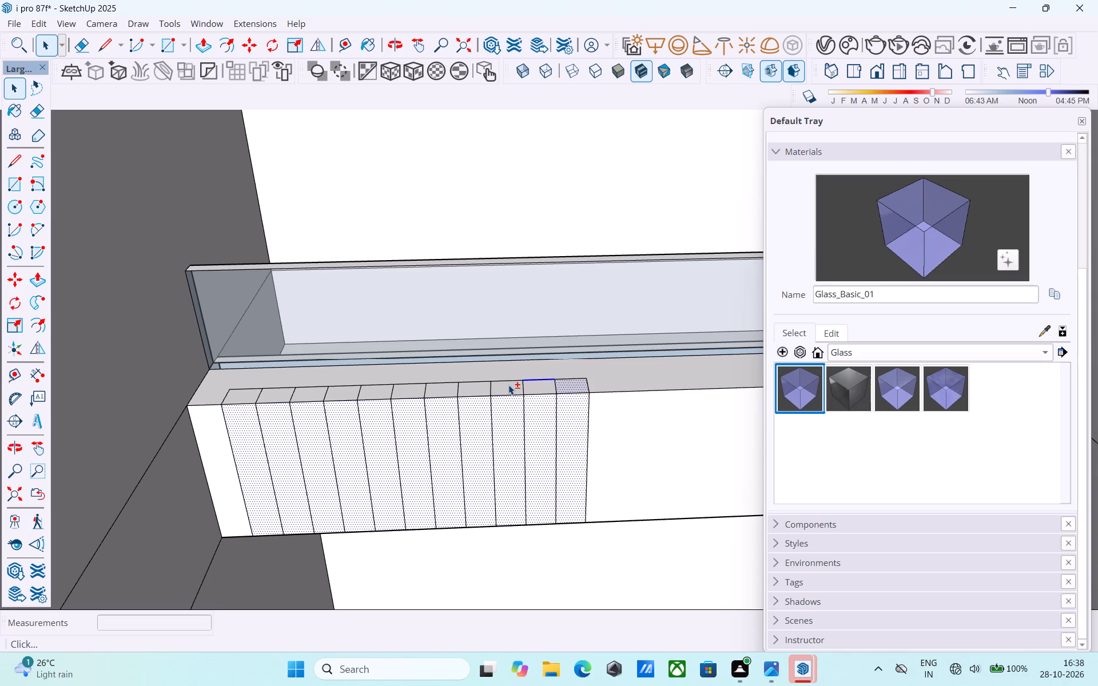
left_click(512, 388, "shift")
left_click(536, 386, "shift")
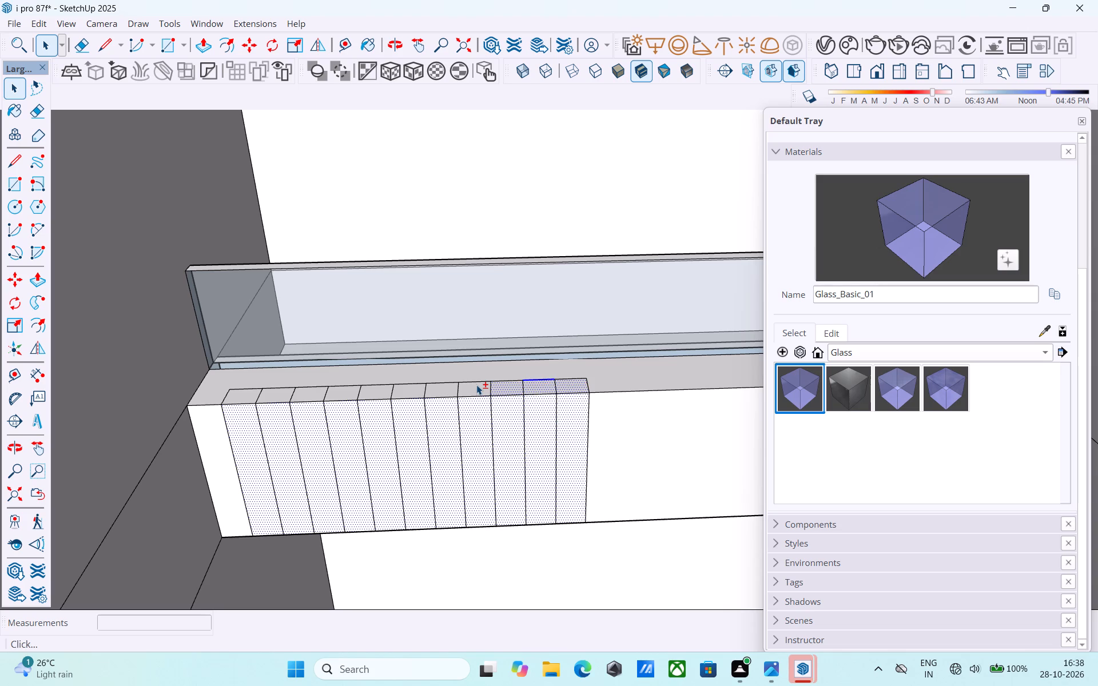
left_click(476, 385, "shift")
left_click(441, 387, "shift")
left_click(411, 386, "shift")
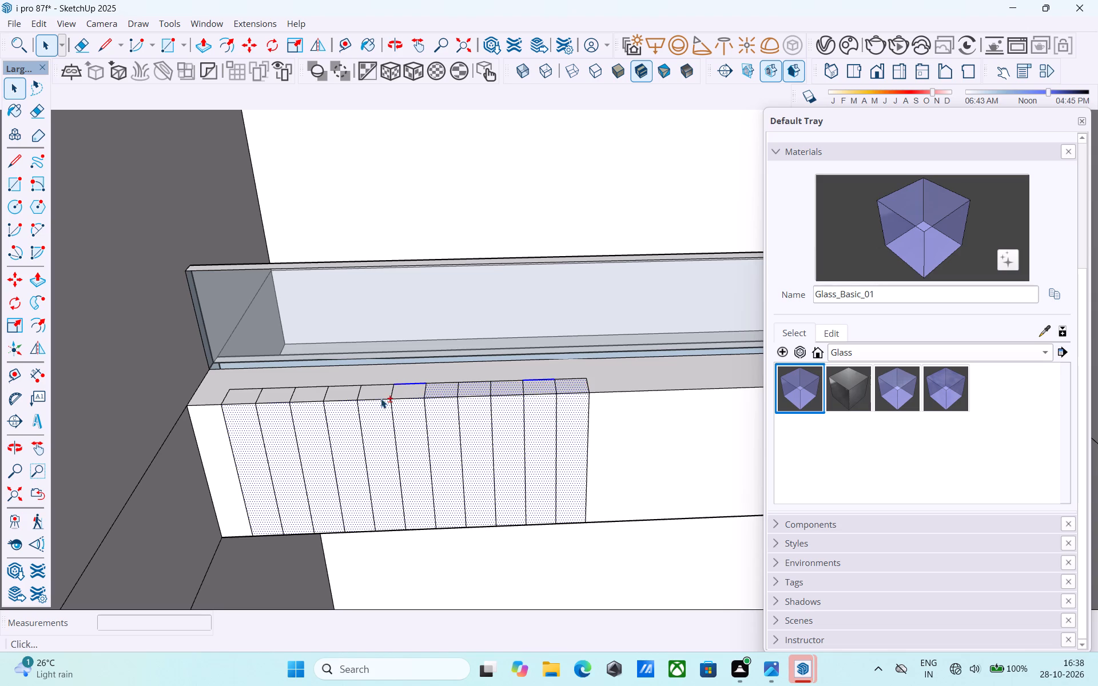
left_click(377, 388, "shift")
left_click(411, 389, "shift")
left_click(339, 395, "shift")
left_click(310, 392, "shift")
left_click(284, 392, "shift")
left_click(248, 391, "shift")
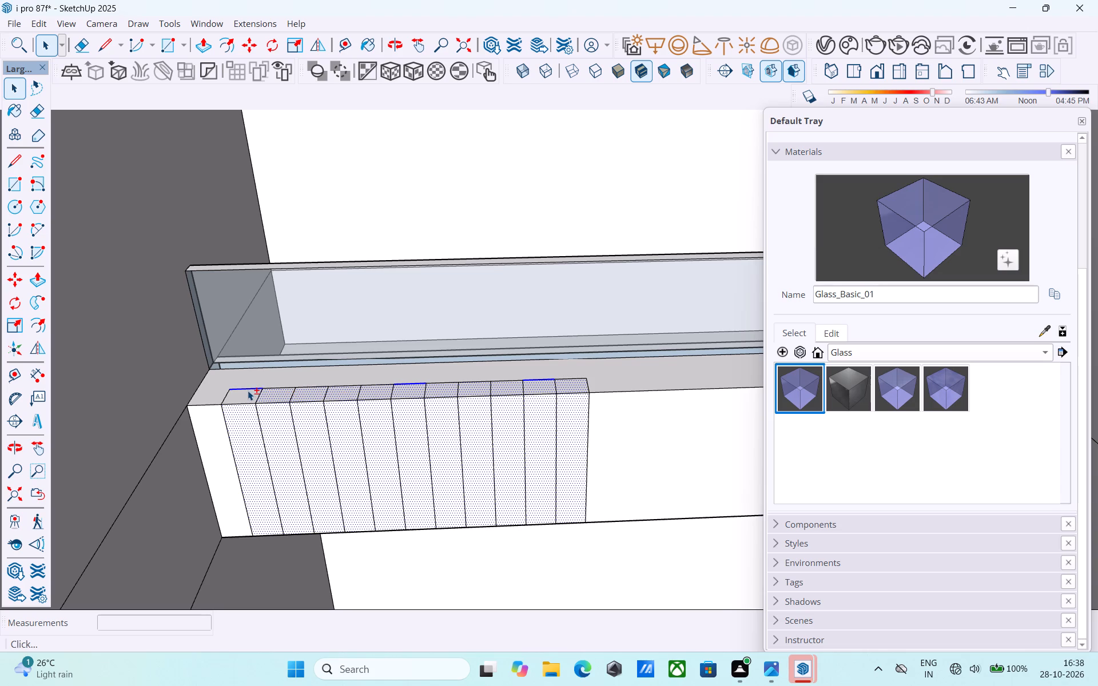
left_click(242, 398, "shift")
key("m")
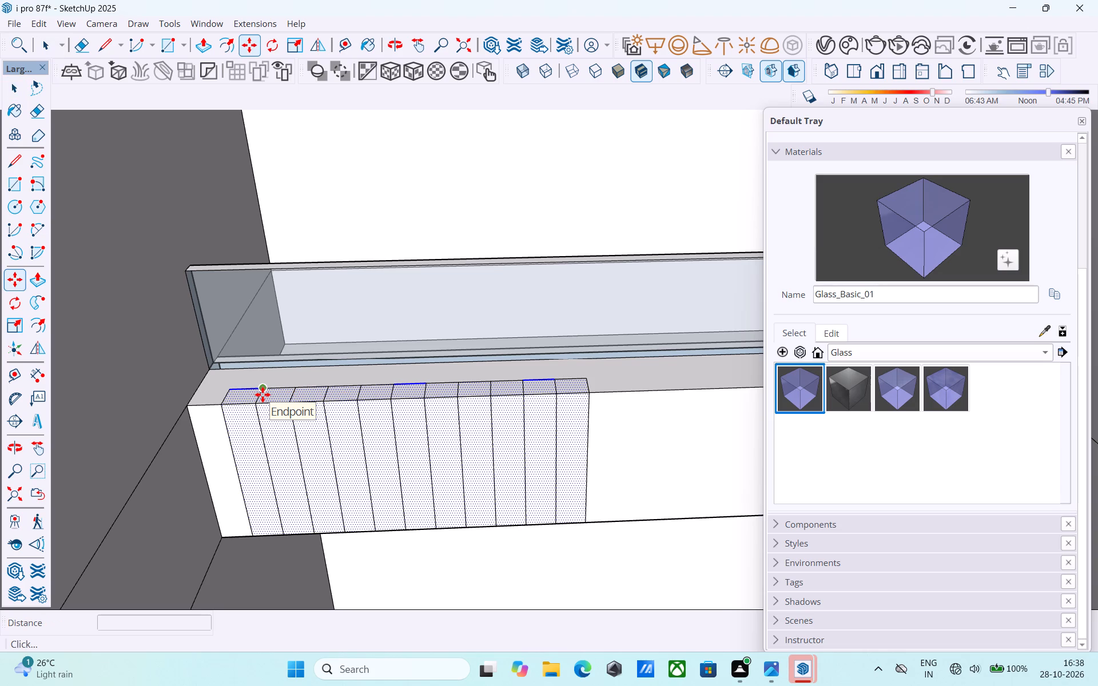
scroll(265, 394, "down", 17)
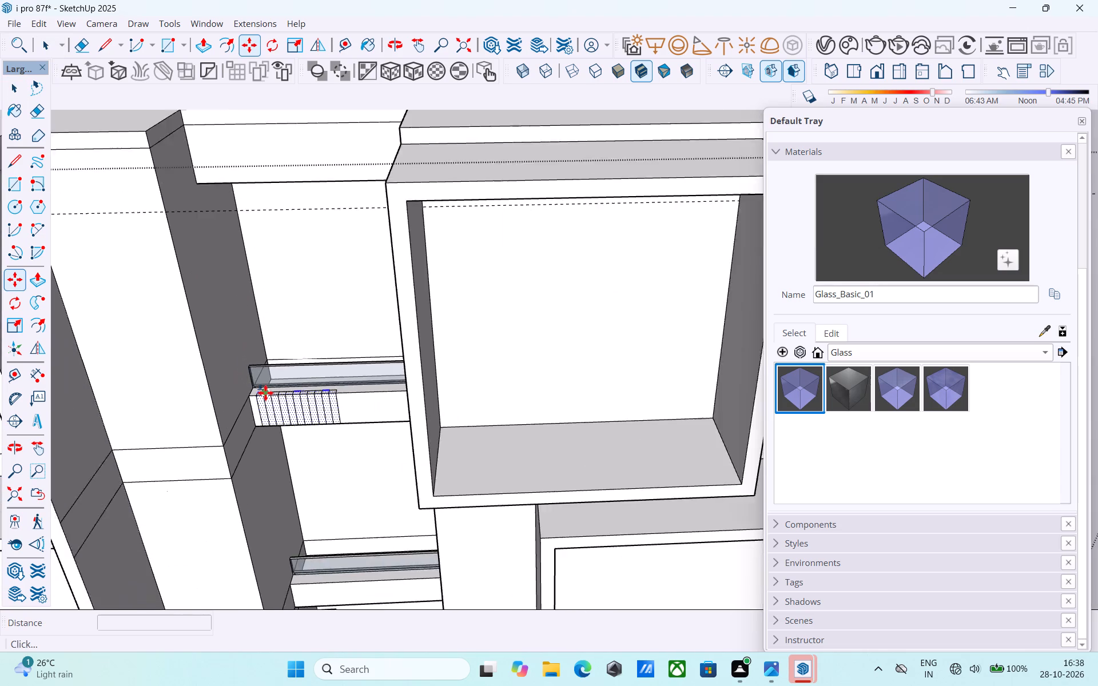
scroll(265, 393, "down", 2)
middle_click_drag(271, 417, 258, 406)
scroll(270, 413, "up", 8)
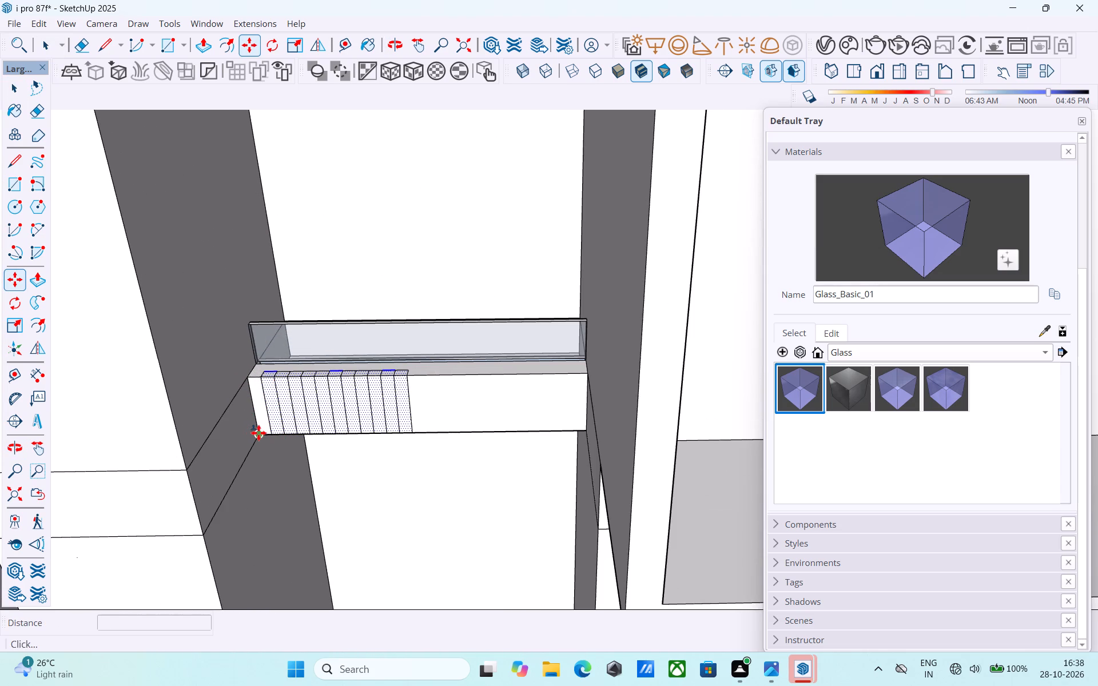
left_click(258, 432)
scroll(267, 256, "down", 14)
middle_click_drag(288, 338, 290, 237)
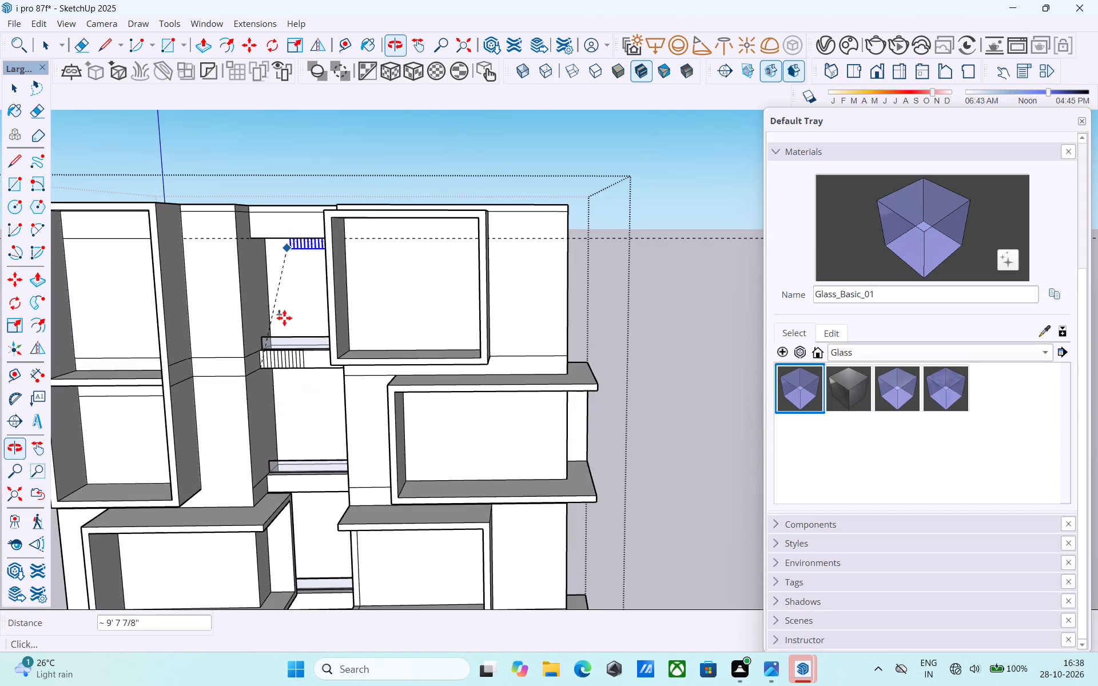
scroll(291, 556, "up", 20)
scroll(291, 556, "up", 8)
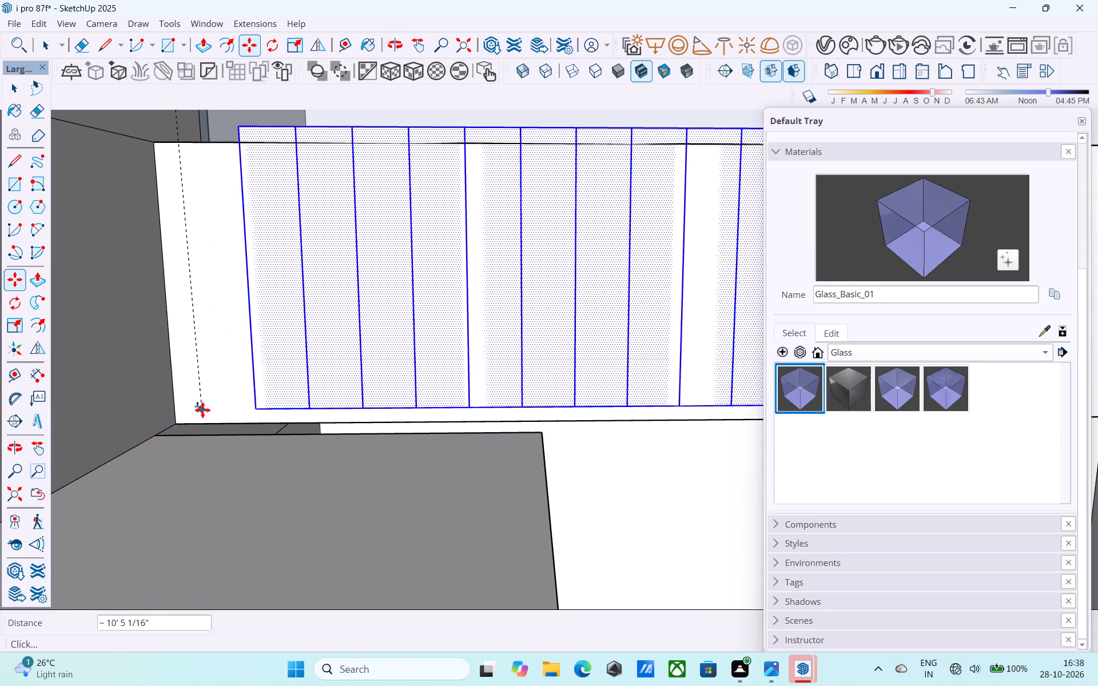
left_click(173, 422)
Place another copy of the strip pattern 21' below the original, on the third recess slab's matching lower corner.
scroll(176, 412, "down", 17)
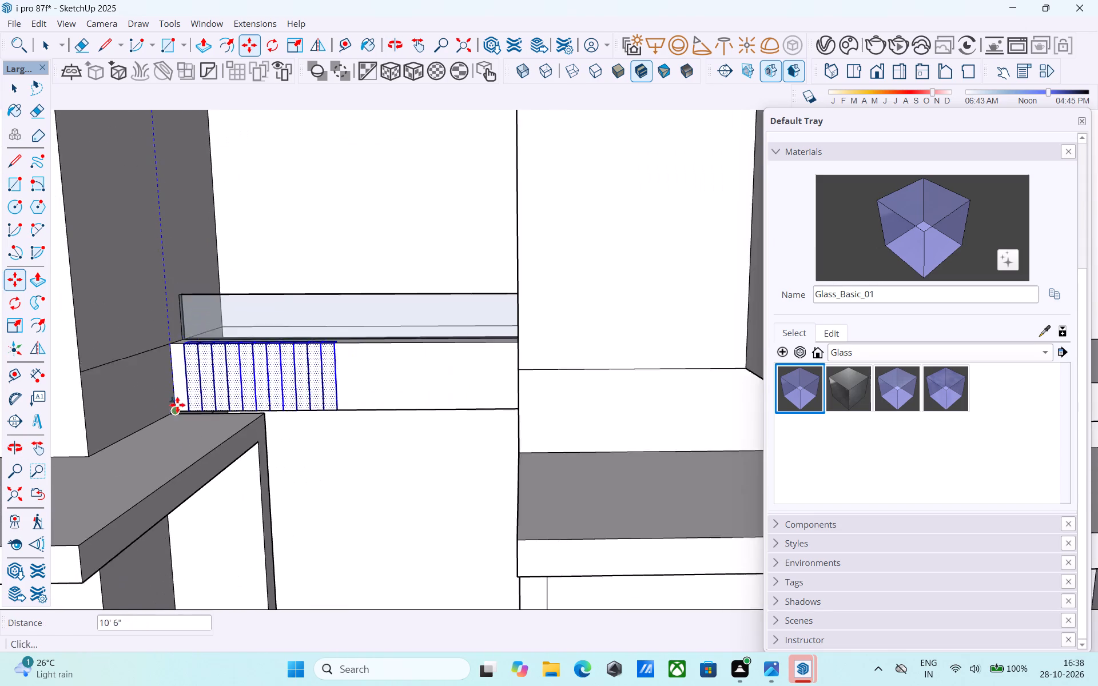
scroll(177, 405, "down", 16)
scroll(183, 398, "up", 1)
scroll(182, 402, "down", 3)
middle_click_drag(197, 445, 162, 364)
scroll(211, 494, "up", 5)
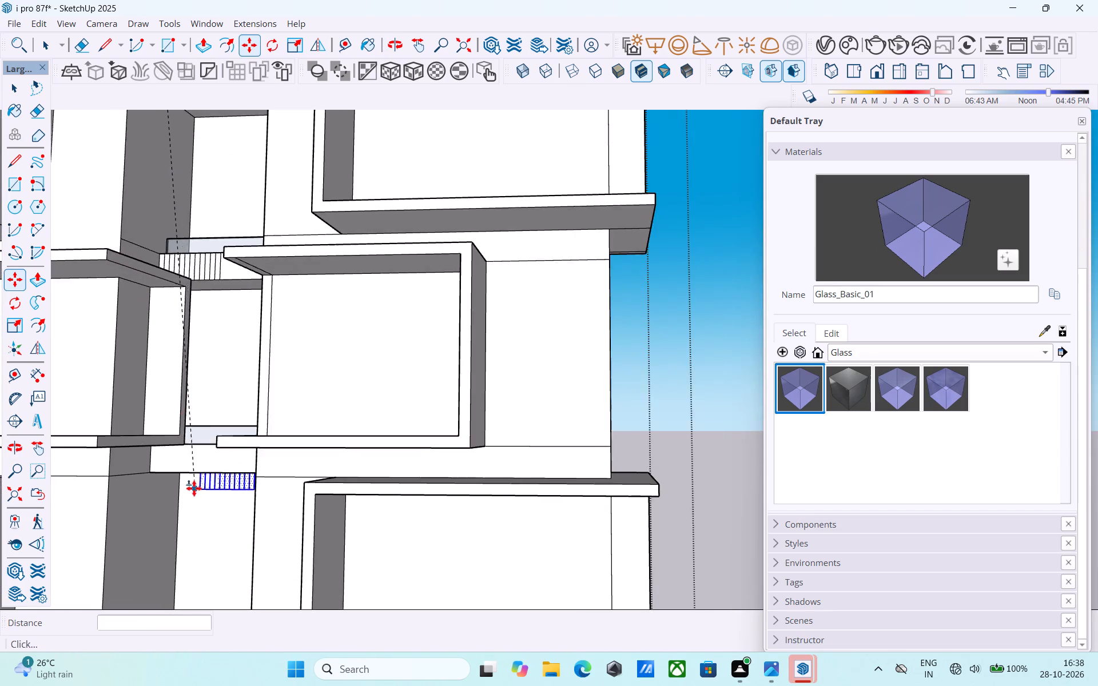
scroll(194, 488, "up", 16)
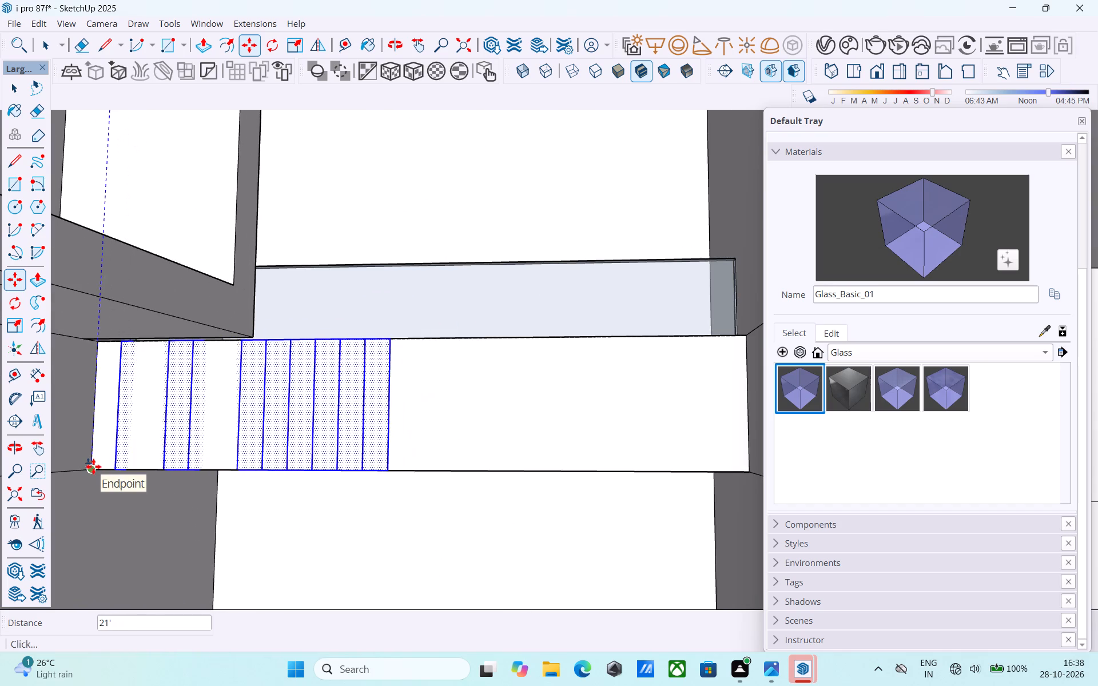
left_click(93, 466)
Place a further copy of the strip pattern 31' 6" below the original, on the fourth recess slab's matching corner, and finish copying.
scroll(264, 404, "down", 2)
middle_click_drag(270, 429, 277, 599)
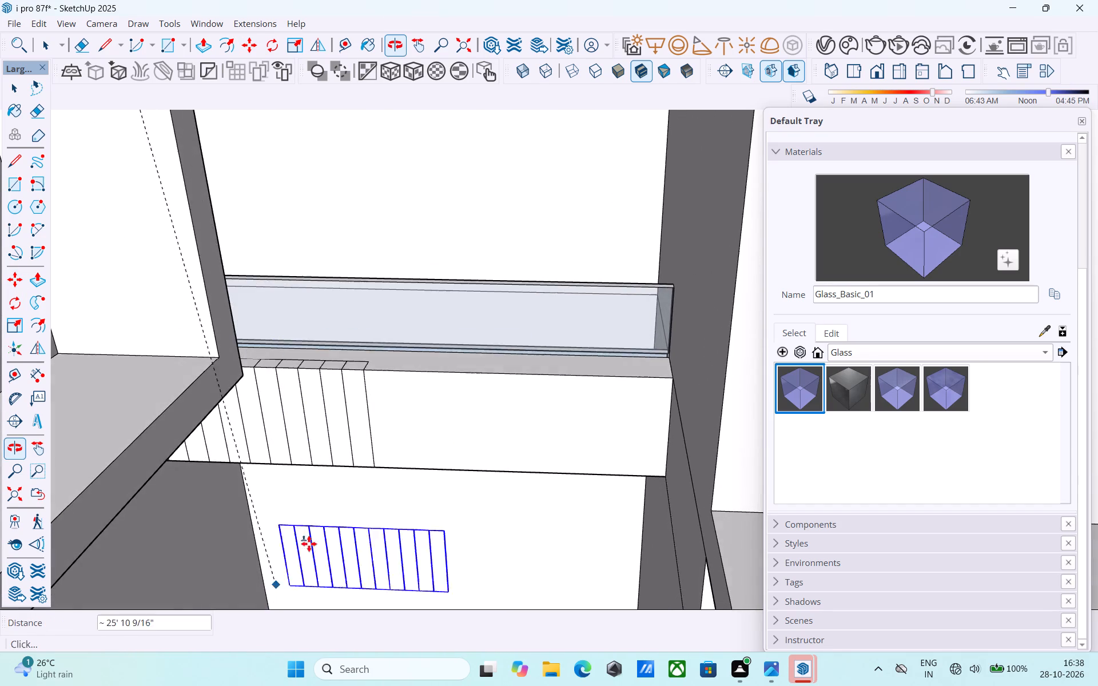
scroll(478, 422, "down", 6)
scroll(417, 436, "down", 6)
scroll(363, 426, "down", 13)
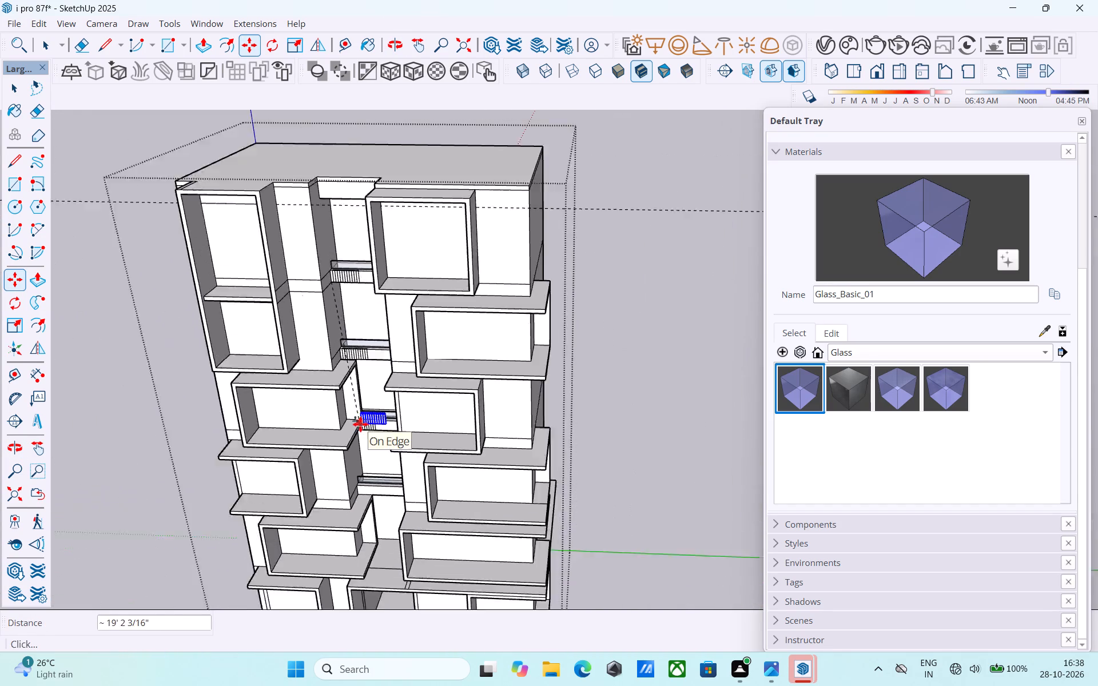
scroll(360, 424, "down", 4)
scroll(360, 470, "up", 6)
scroll(389, 497, "up", 15)
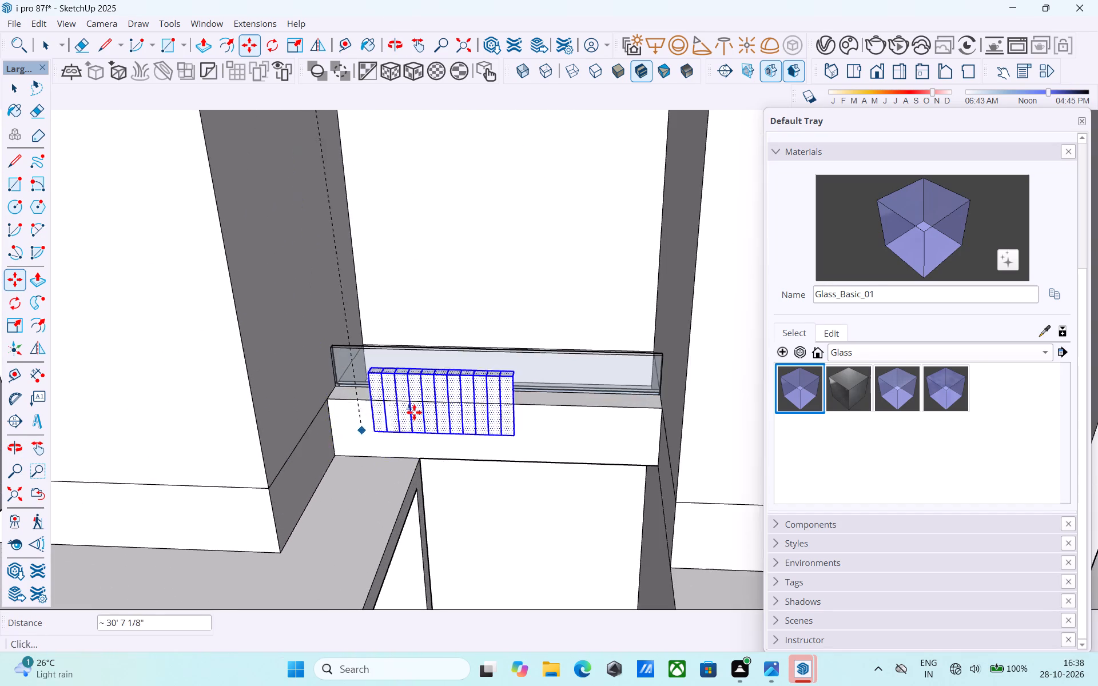
scroll(414, 412, "up", 11)
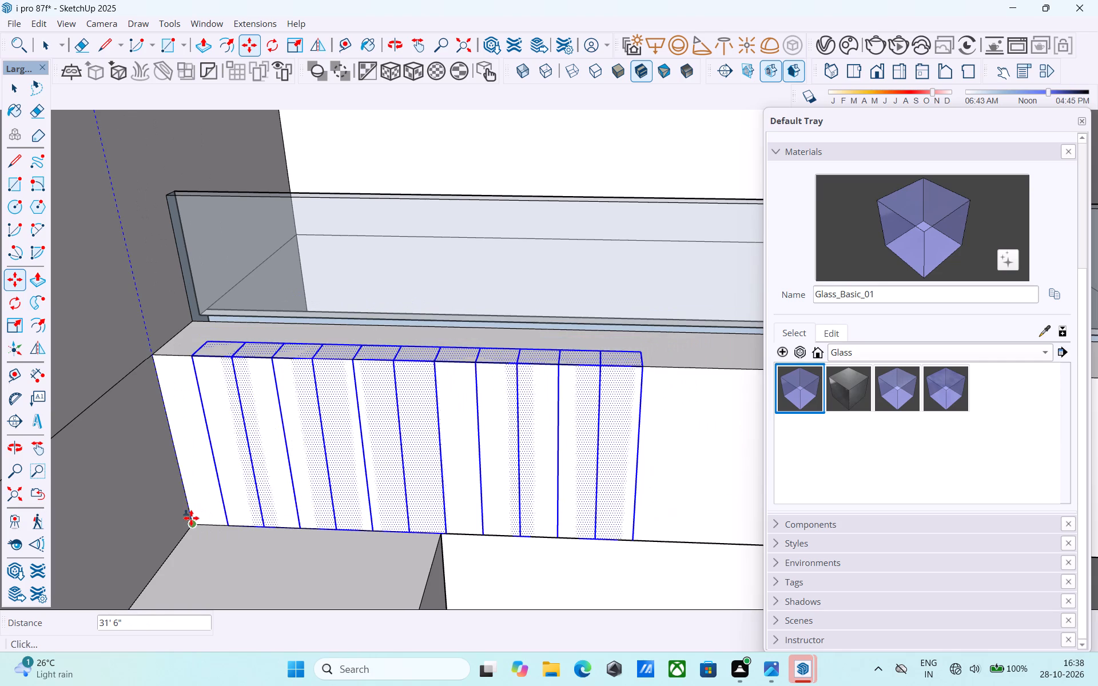
left_click(191, 518)
scroll(368, 447, "down", 17)
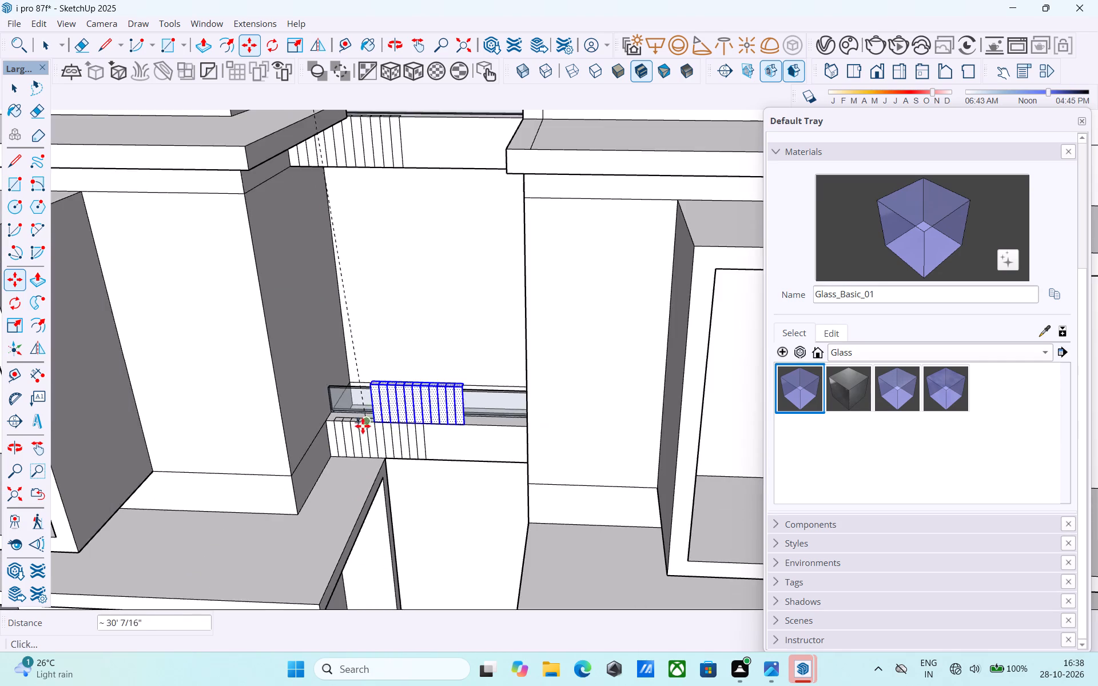
scroll(362, 415, "down", 12)
key("space")
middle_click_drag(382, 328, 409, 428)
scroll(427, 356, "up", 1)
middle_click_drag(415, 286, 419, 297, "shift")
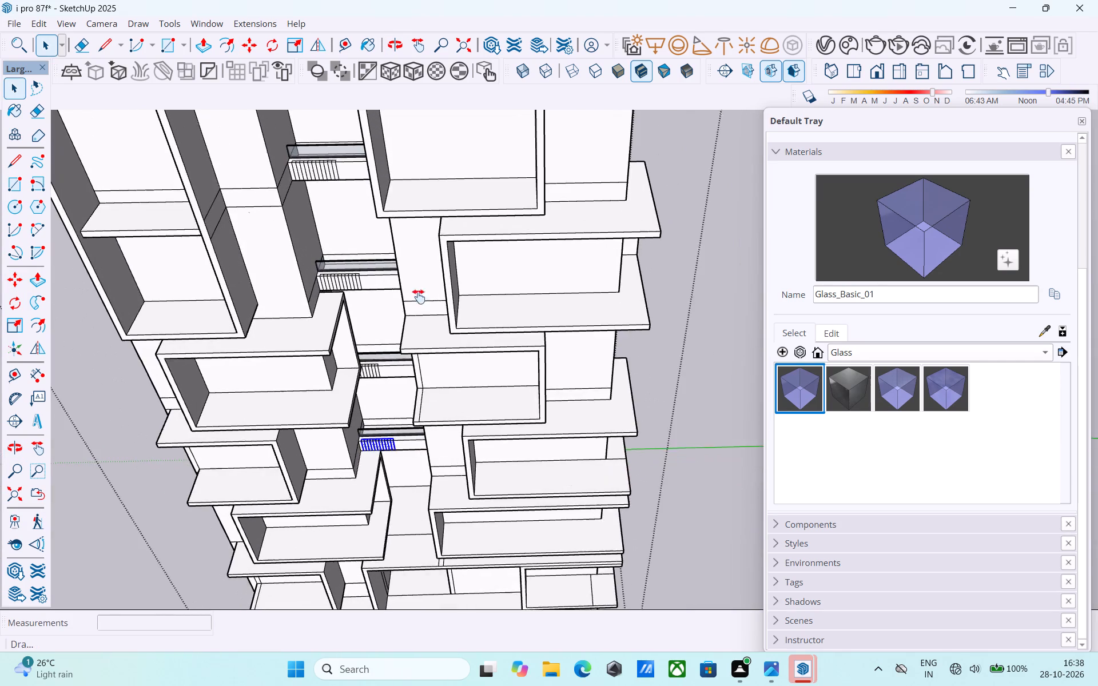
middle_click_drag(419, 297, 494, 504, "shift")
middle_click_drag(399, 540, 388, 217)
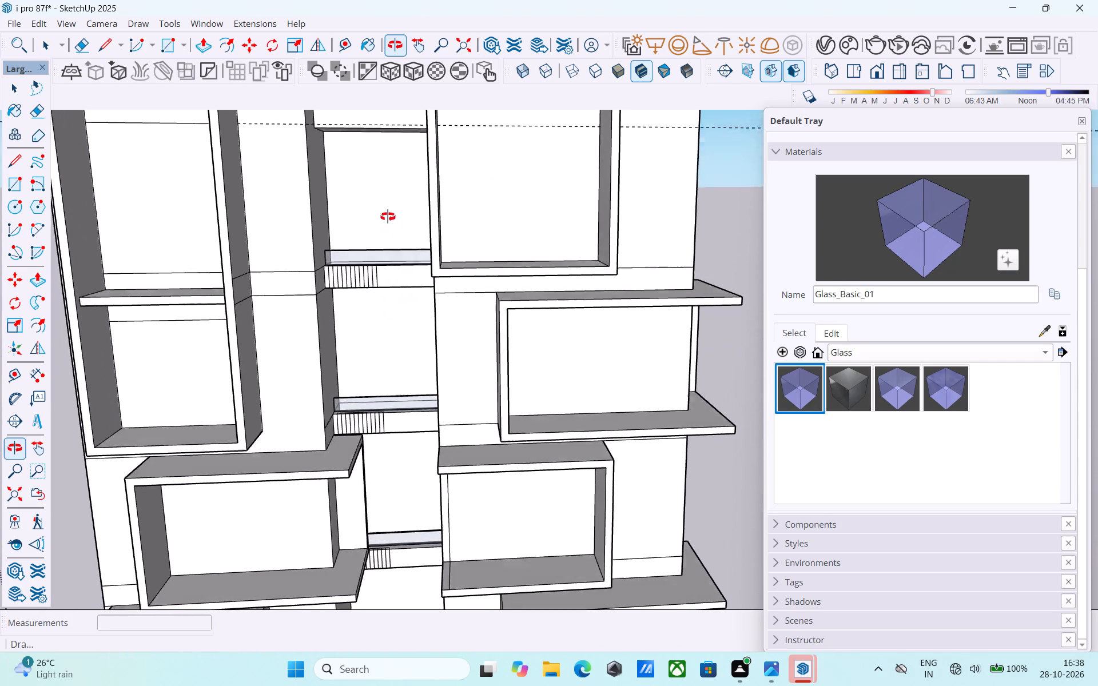
Extrude six alternate top cells of the top recess slab up to the beam above as vertical fins, starting with the cell nearest the left pier.
middle_click_drag(388, 217, 373, 410)
scroll(337, 321, "up", 11)
middle_click_drag(335, 234, 395, 413)
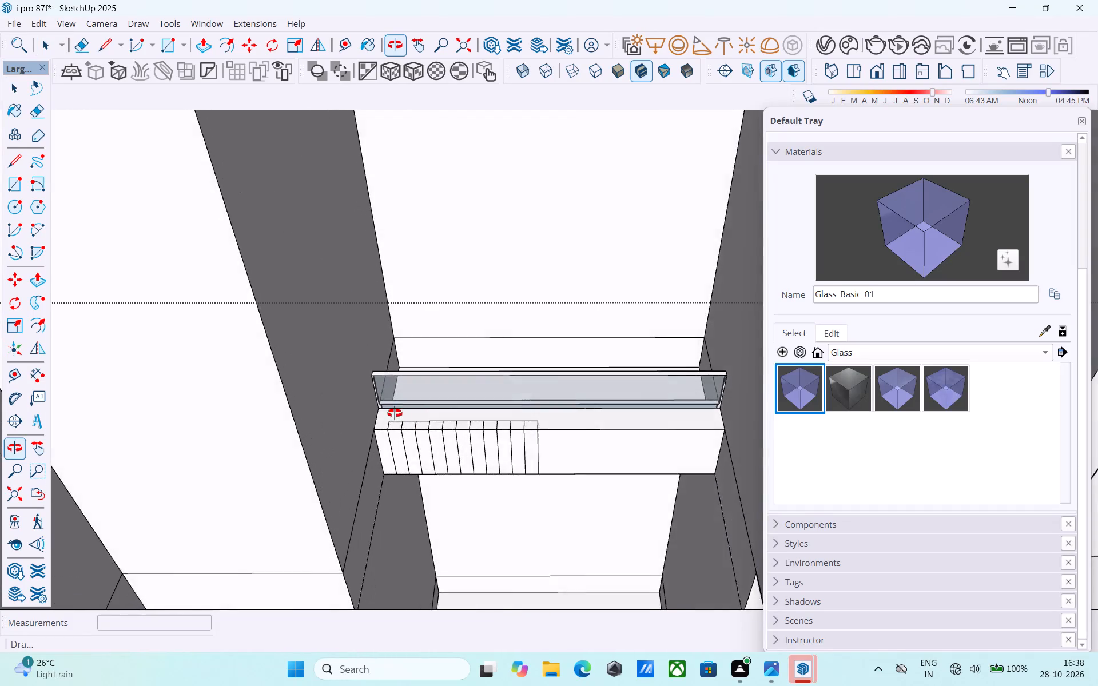
middle_click_drag(395, 413, 392, 414)
scroll(392, 424, "up", 4)
left_click(398, 426)
key("p")
double_click(398, 425)
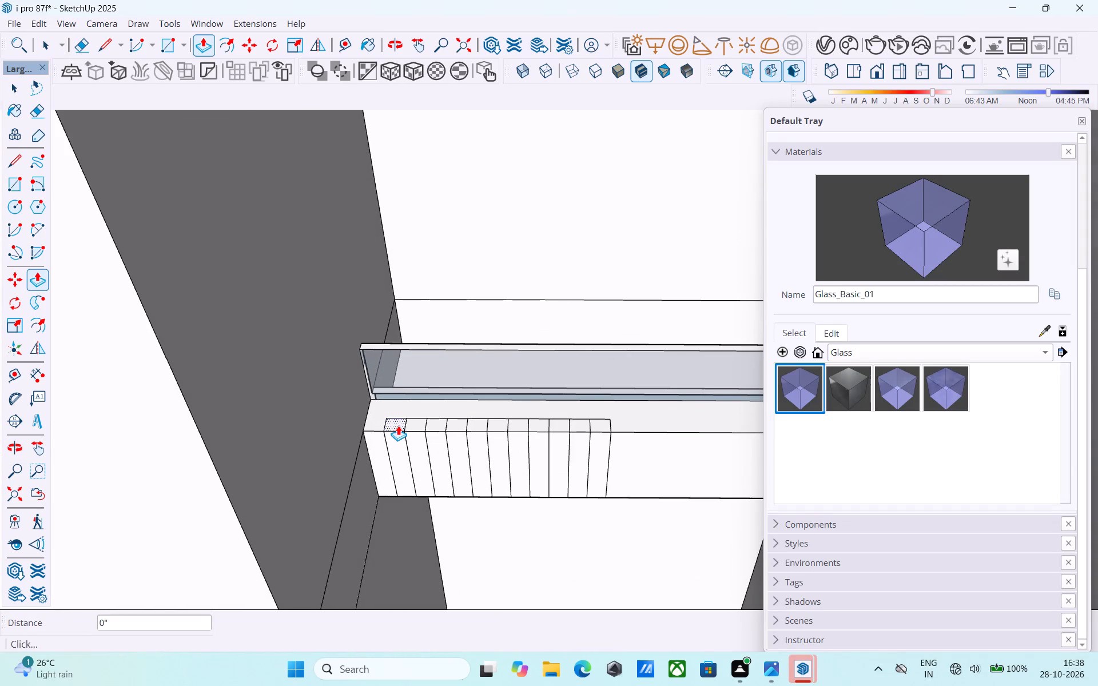
double_click(439, 422)
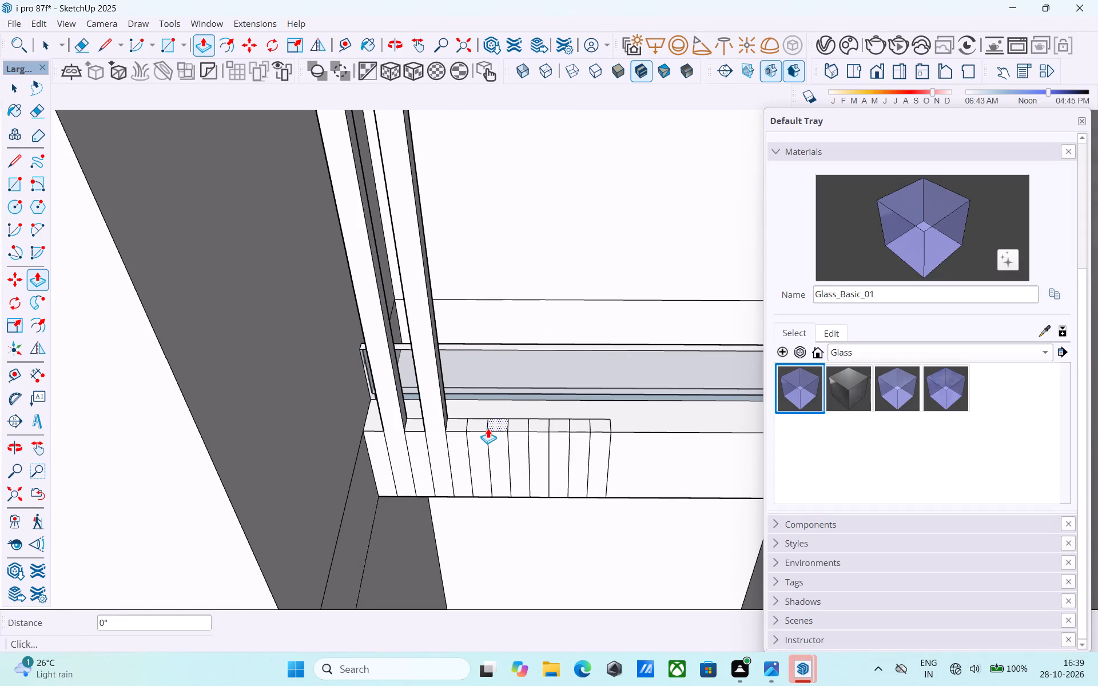
double_click(480, 422)
double_click(519, 426)
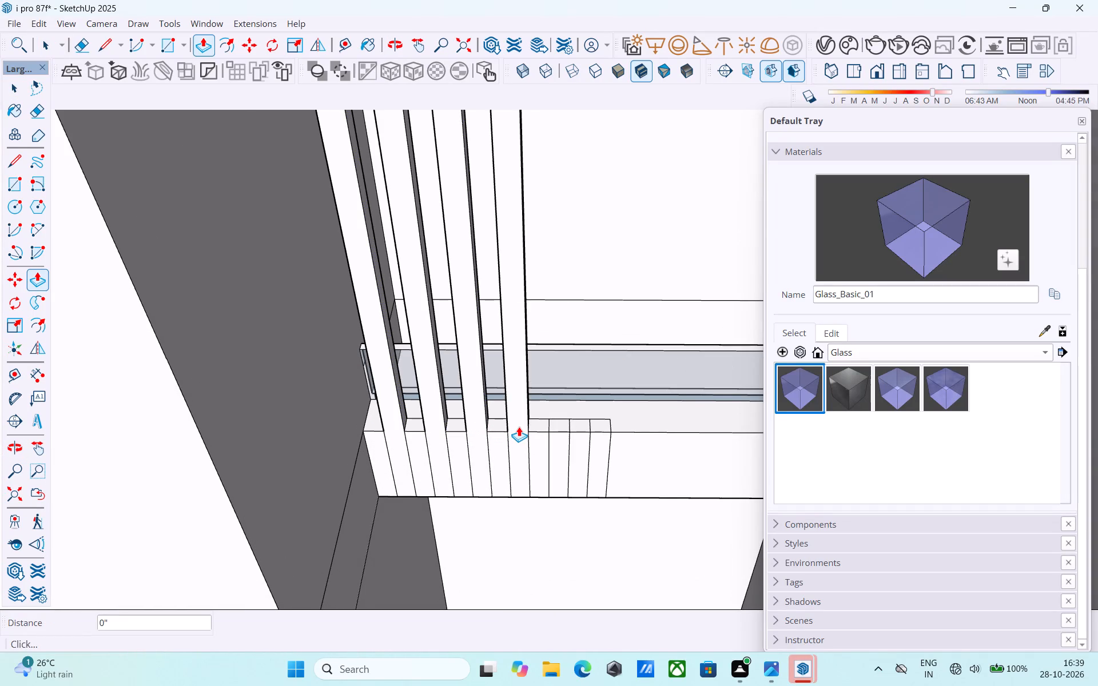
double_click(555, 422)
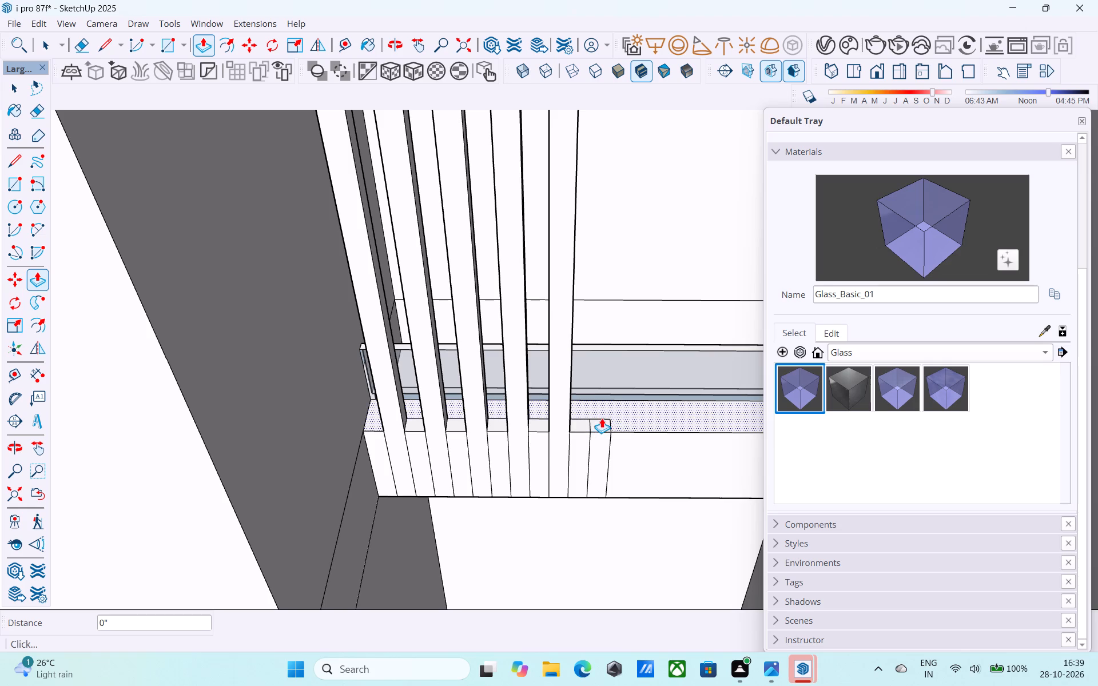
double_click(598, 425)
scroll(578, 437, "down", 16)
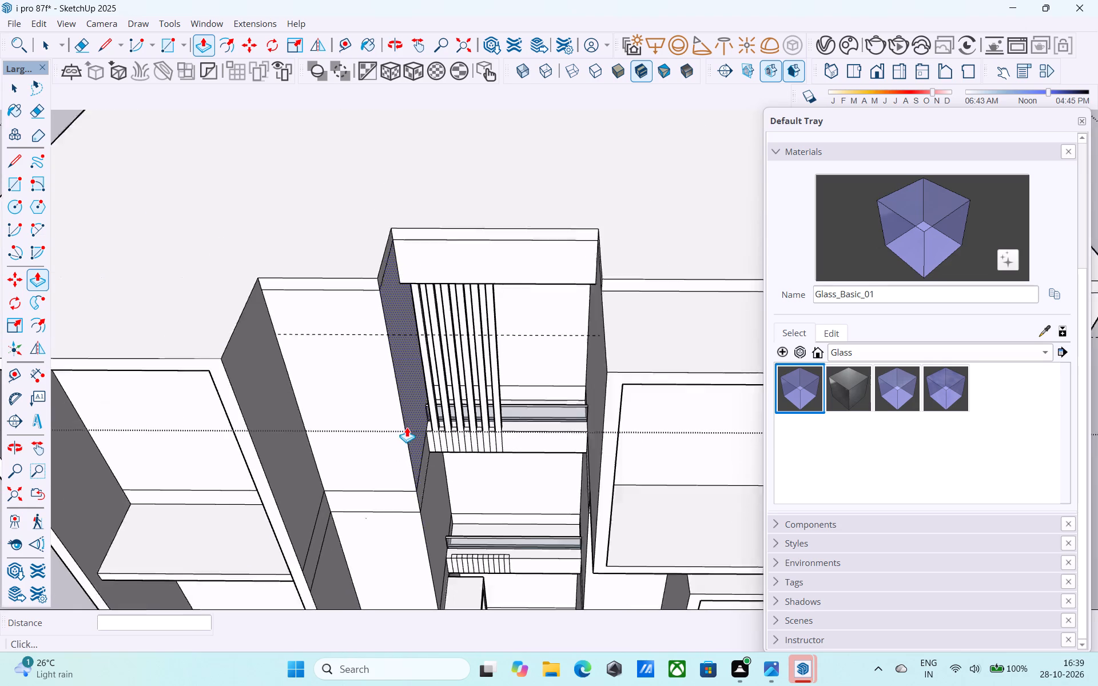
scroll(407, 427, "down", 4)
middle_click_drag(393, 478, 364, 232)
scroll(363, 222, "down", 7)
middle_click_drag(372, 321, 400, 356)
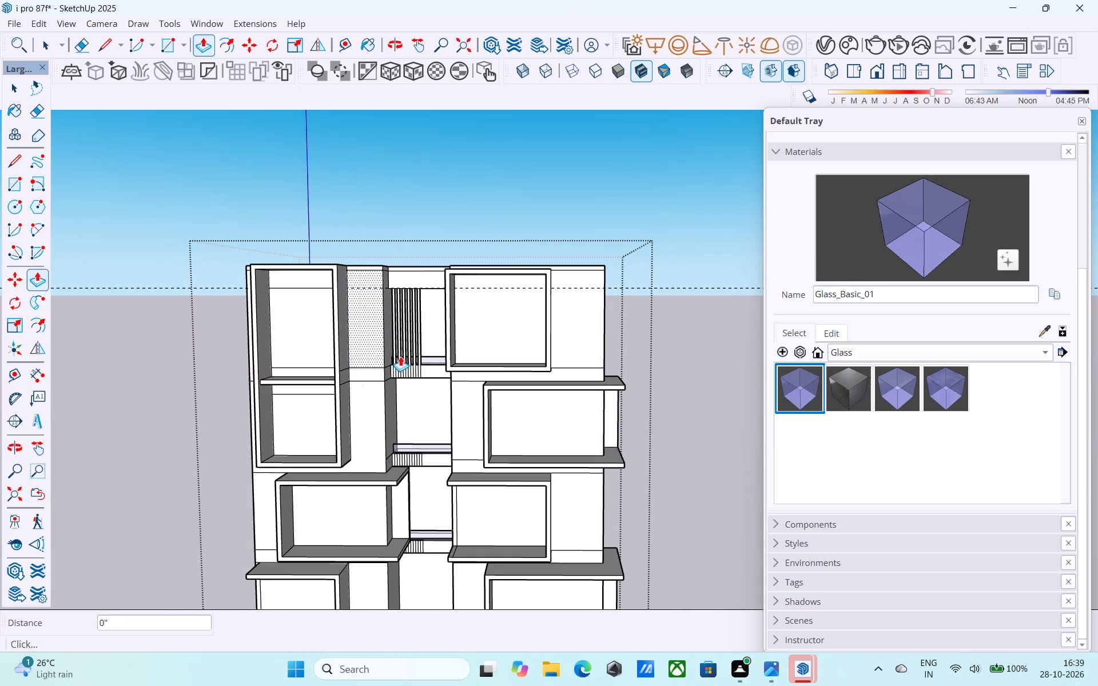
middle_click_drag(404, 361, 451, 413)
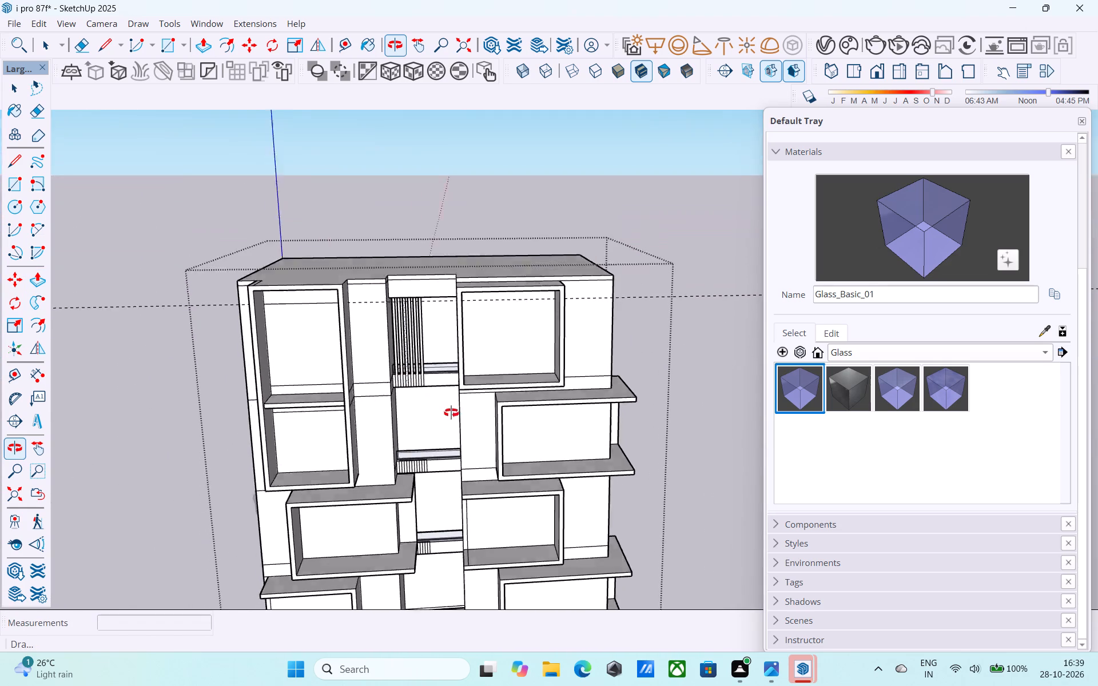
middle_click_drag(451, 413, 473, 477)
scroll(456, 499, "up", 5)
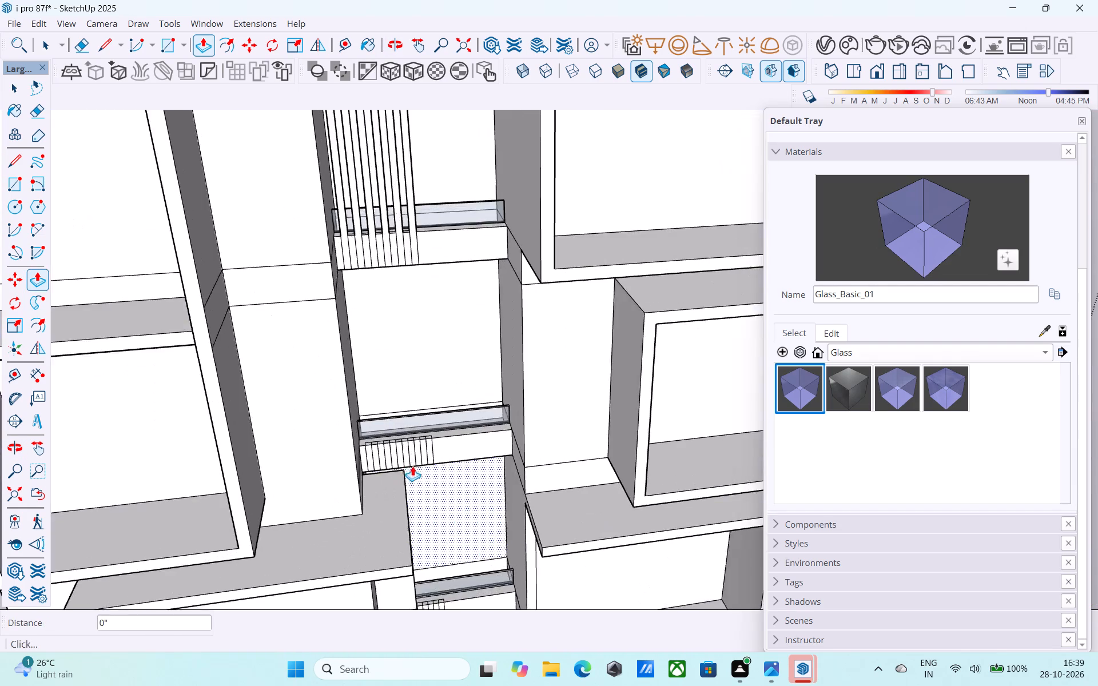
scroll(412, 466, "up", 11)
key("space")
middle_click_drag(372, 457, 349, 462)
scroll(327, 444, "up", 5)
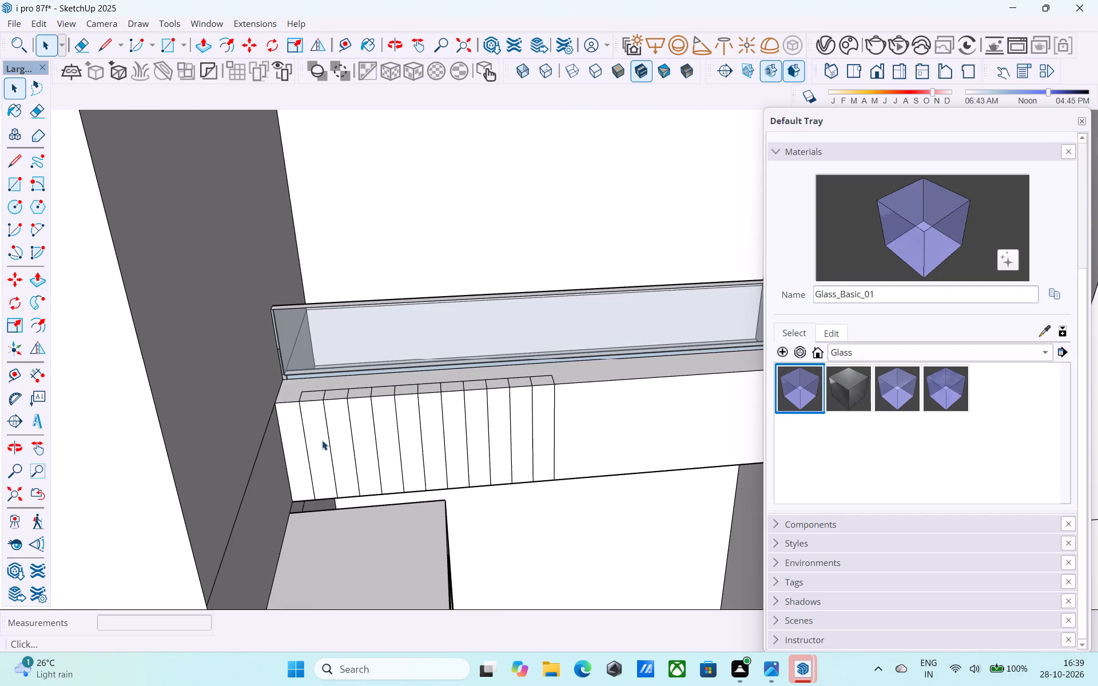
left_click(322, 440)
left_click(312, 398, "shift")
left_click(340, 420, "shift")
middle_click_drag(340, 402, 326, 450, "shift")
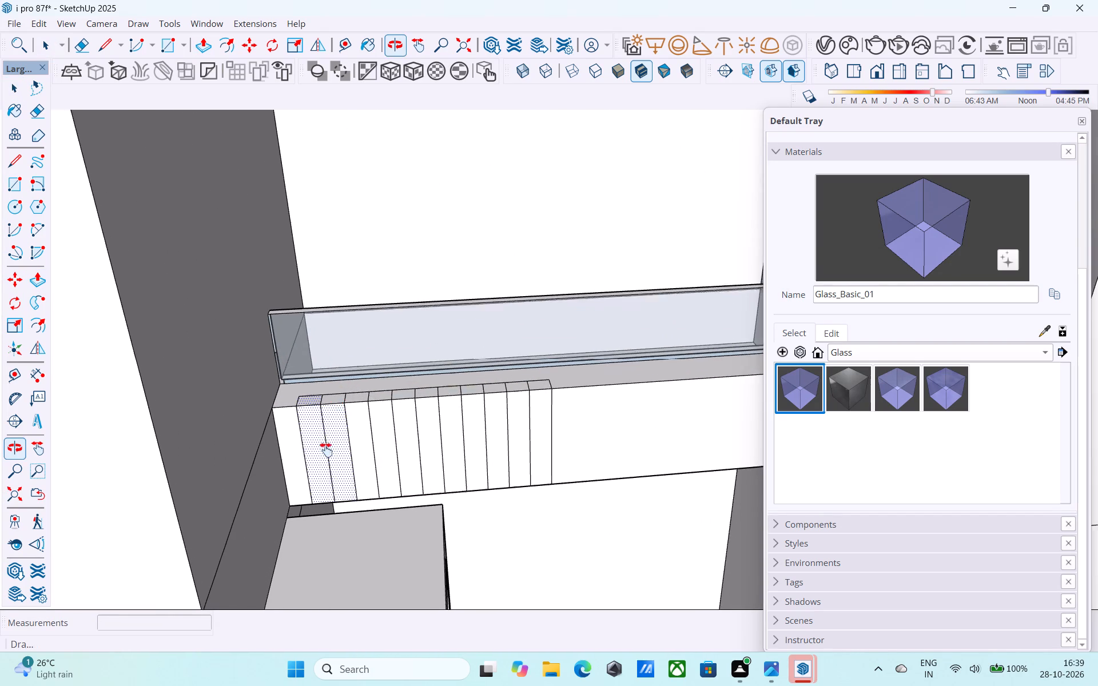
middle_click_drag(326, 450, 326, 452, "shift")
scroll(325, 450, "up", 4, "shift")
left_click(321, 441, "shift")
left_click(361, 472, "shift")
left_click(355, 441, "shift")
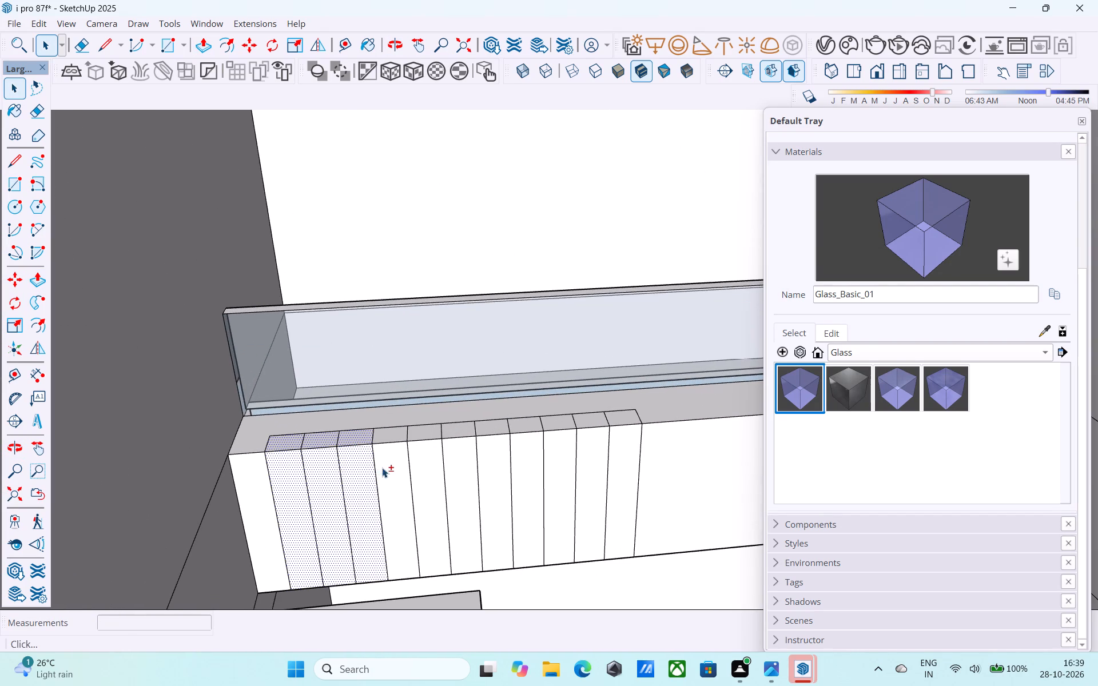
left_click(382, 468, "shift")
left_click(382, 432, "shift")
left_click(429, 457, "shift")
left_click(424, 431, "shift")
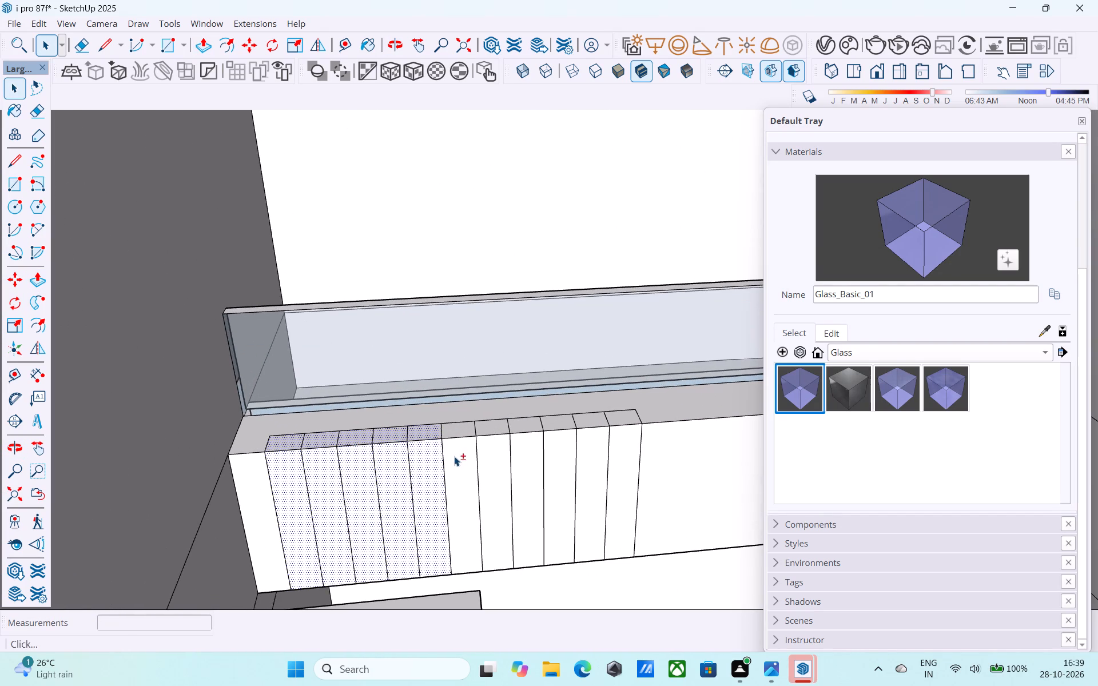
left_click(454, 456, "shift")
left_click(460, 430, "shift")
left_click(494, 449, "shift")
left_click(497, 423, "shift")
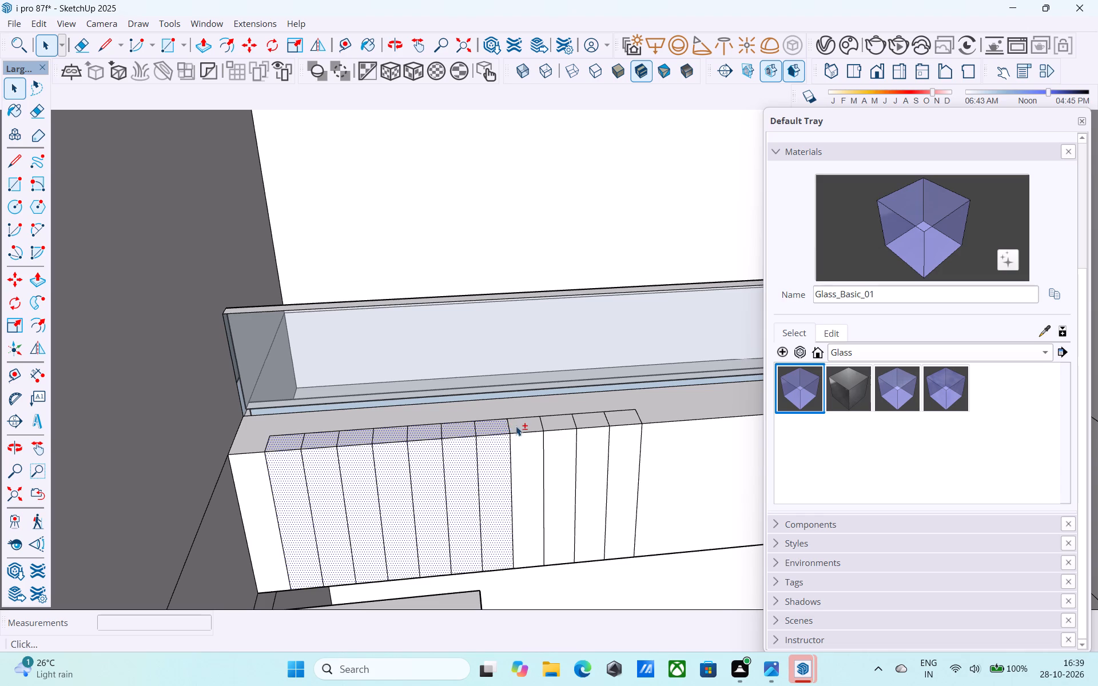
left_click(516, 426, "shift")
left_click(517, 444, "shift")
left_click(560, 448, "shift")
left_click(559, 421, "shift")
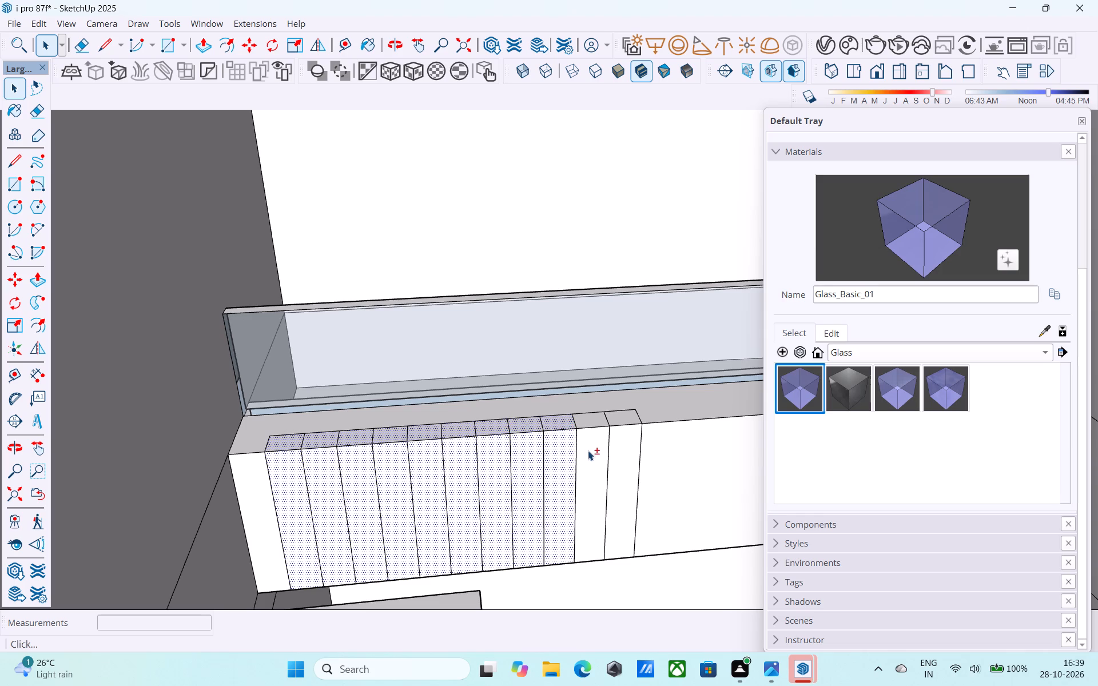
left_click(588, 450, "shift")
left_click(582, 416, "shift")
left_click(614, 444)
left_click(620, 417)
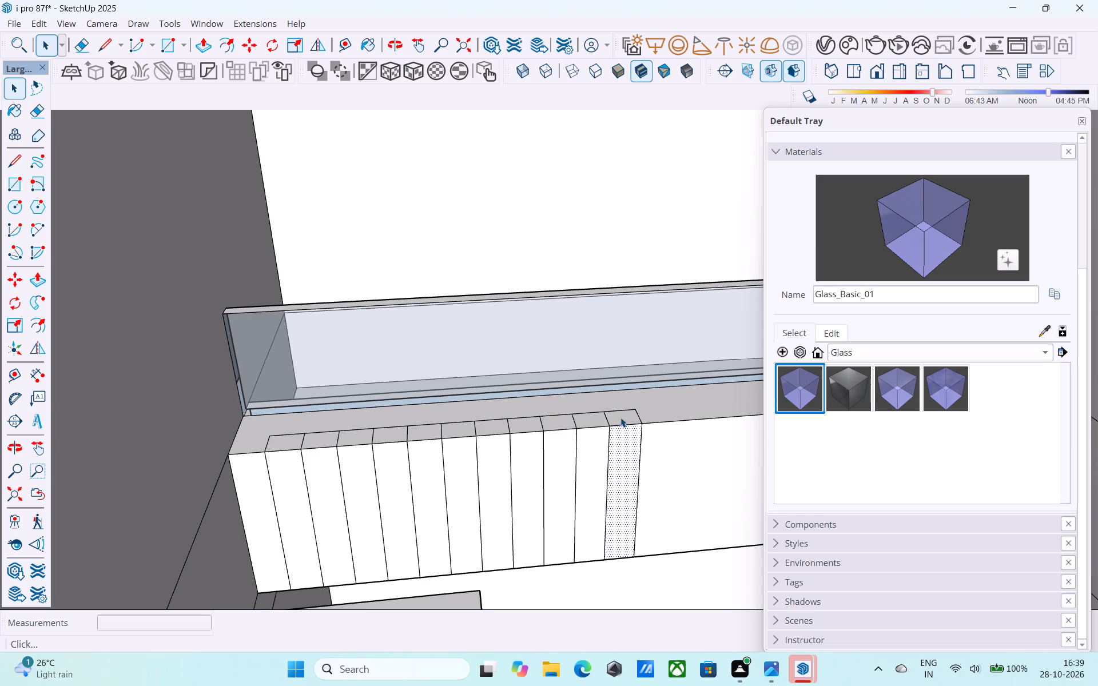
Copy the second recess slab's eleven front strips with their top cells 4' along the slab, aligned at its lower corner by the opposite pier.
scroll(613, 425, "down", 4)
middle_click_drag(611, 425, 561, 546)
scroll(424, 479, "up", 2)
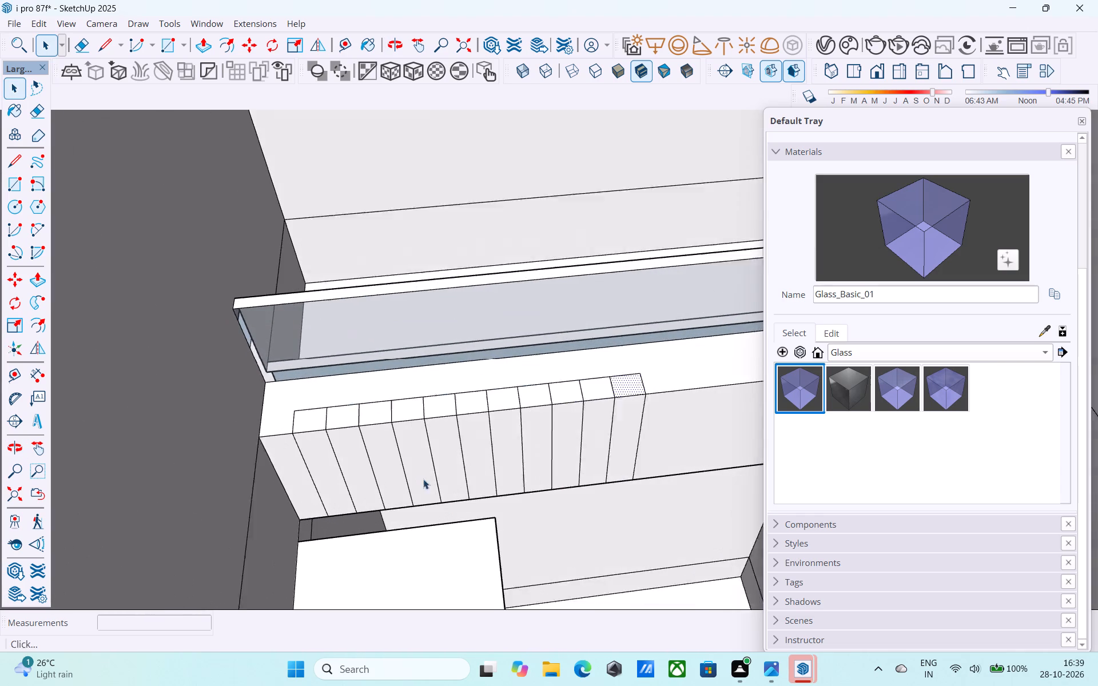
scroll(423, 479, "up", 2)
left_click(297, 448)
left_click(348, 442, "shift")
left_click(374, 444, "shift")
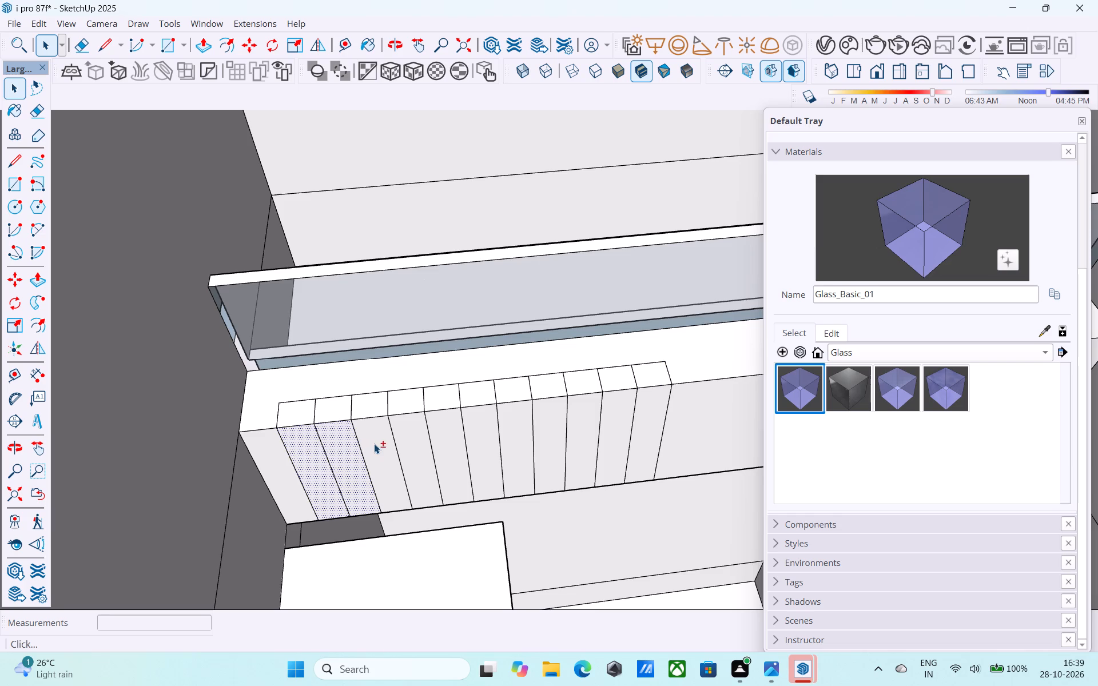
left_click(412, 430, "shift")
left_click(439, 431, "shift")
left_click(479, 431, "shift")
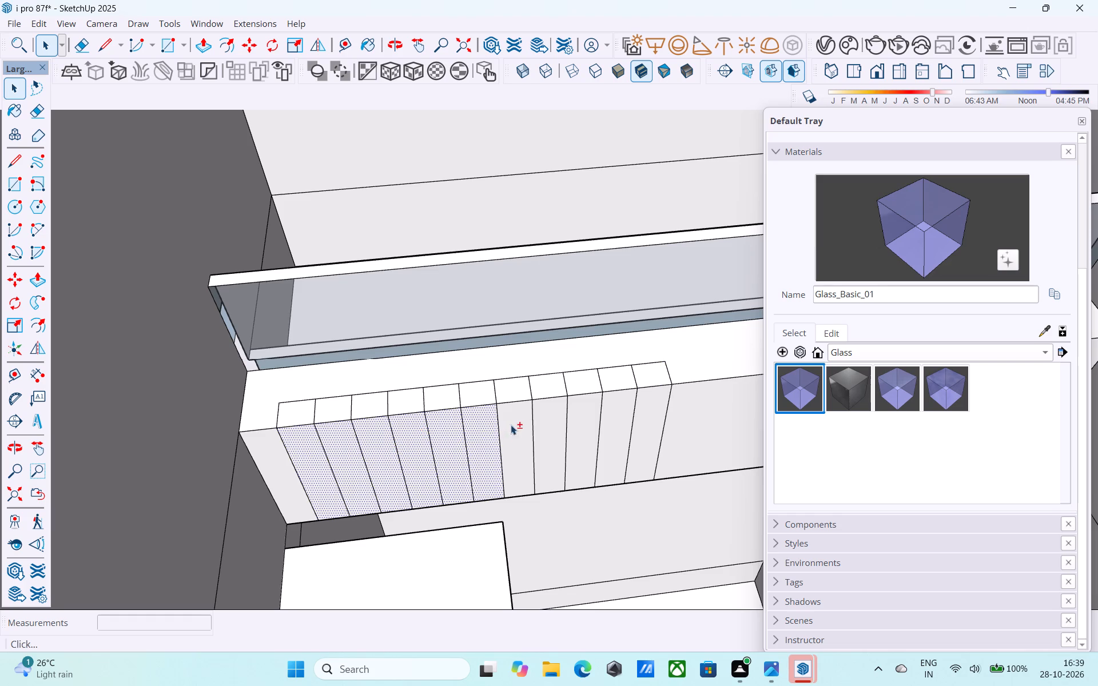
left_click(512, 423, "shift")
left_click(556, 416, "shift")
left_click(578, 415, "shift")
left_click(608, 413, "shift")
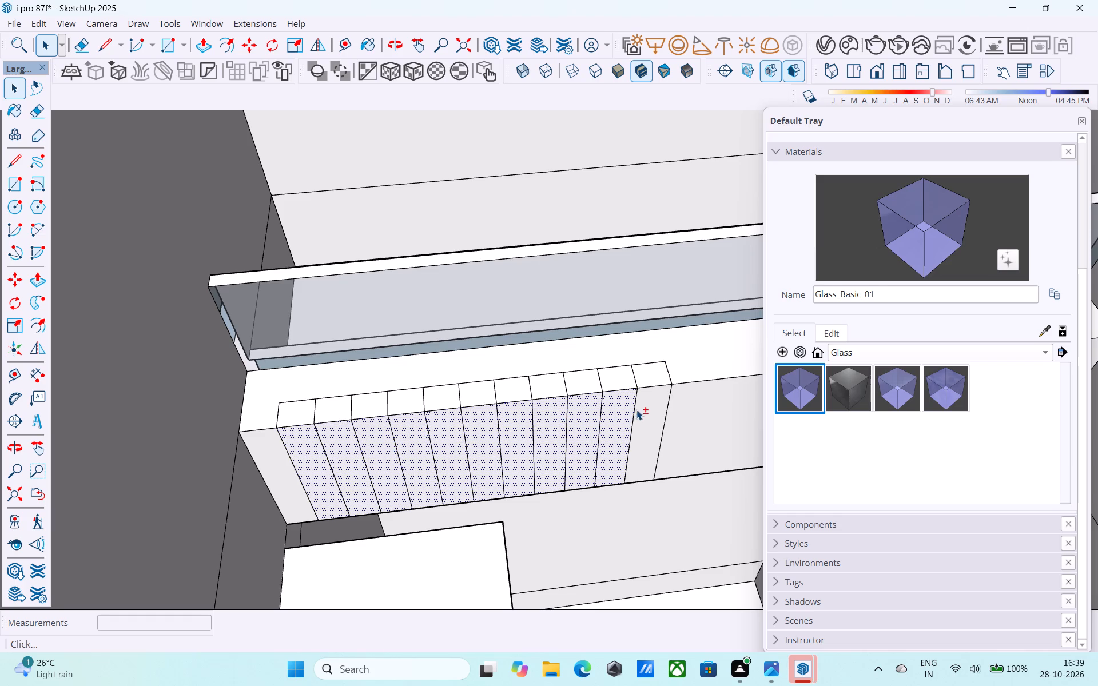
left_click(638, 410, "shift")
left_click(287, 414, "shift")
left_click(325, 412, "shift")
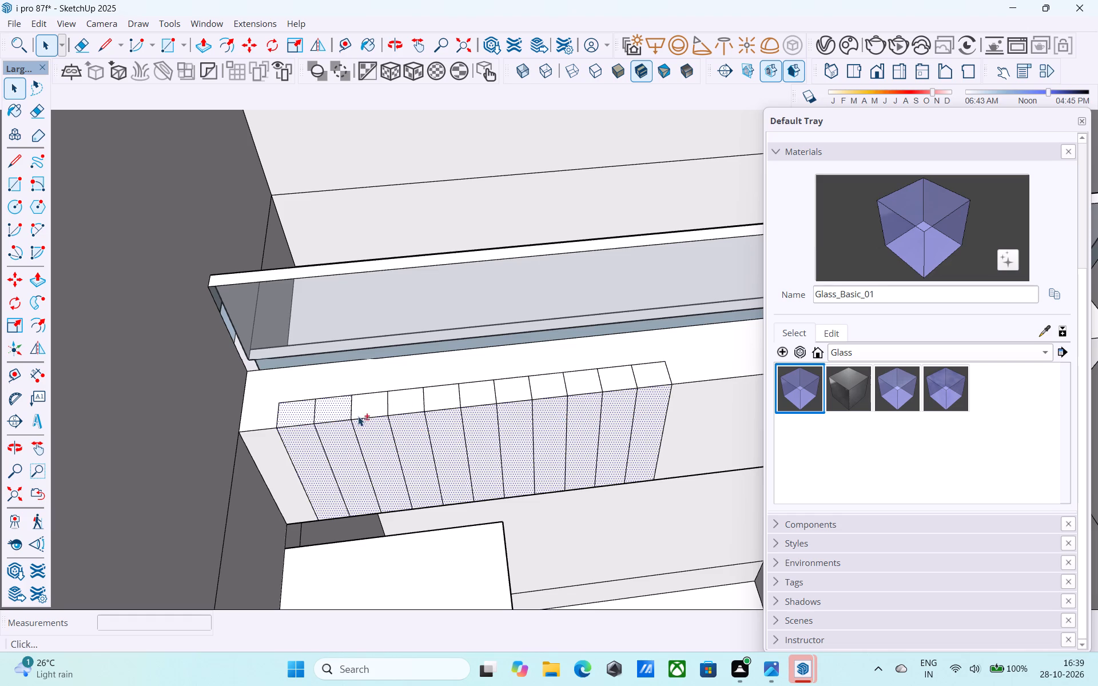
left_click(369, 412, "shift")
left_click(396, 410, "shift")
left_click(438, 400, "shift")
left_click(473, 398, "shift")
left_click(508, 390, "shift")
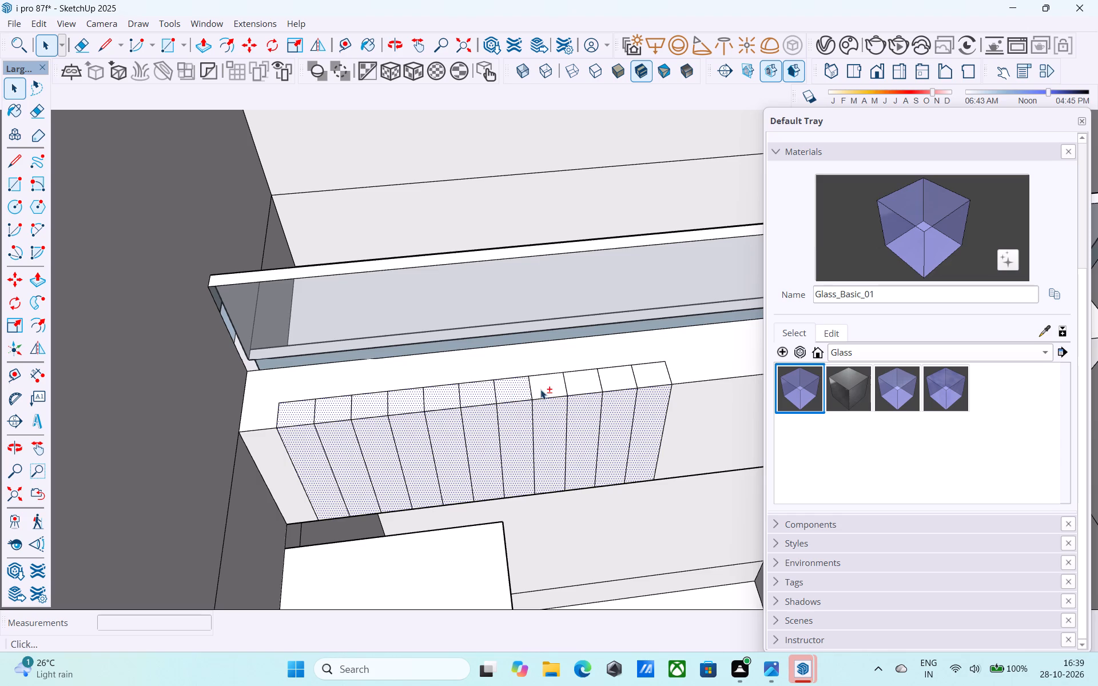
left_click(541, 389, "shift")
left_click(578, 382, "shift")
left_click(615, 382, "shift")
left_click(643, 379, "shift")
key("m")
scroll(558, 342, "down", 8)
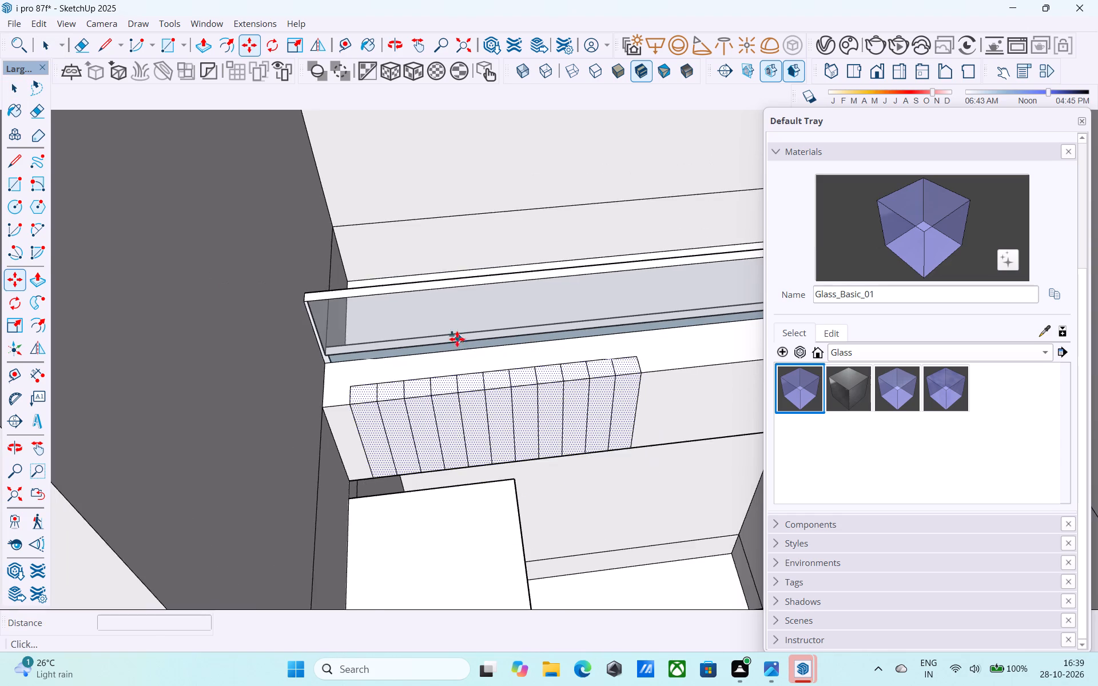
scroll(457, 339, "down", 2)
middle_click_drag(463, 392, 394, 273)
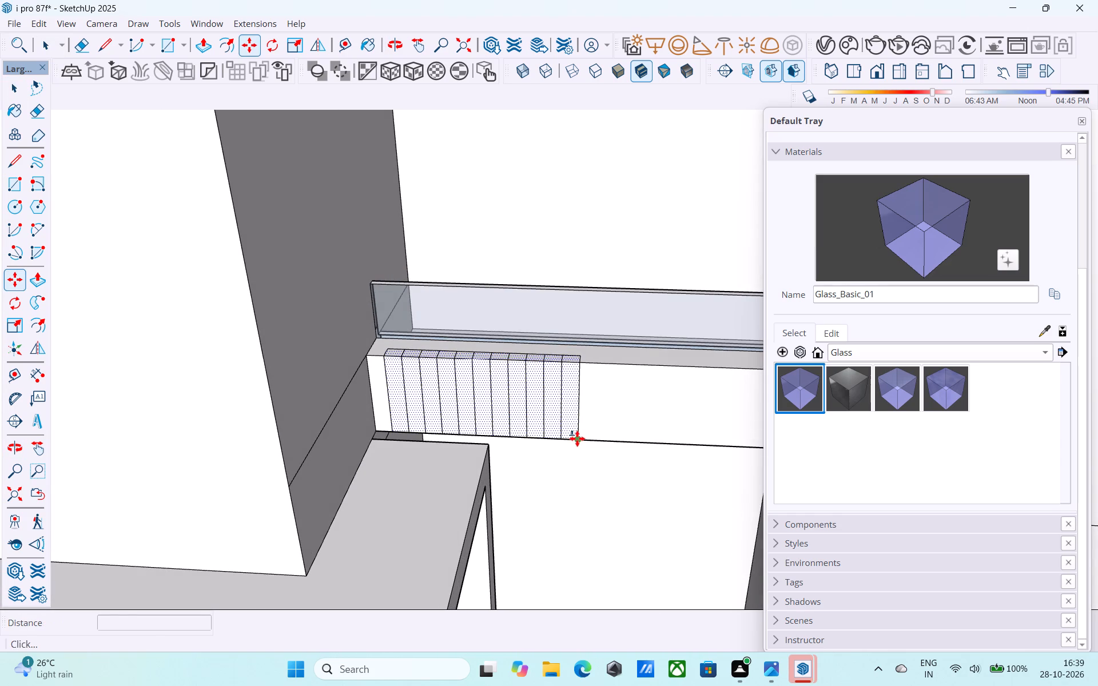
left_click(577, 438)
scroll(510, 360, "down", 9)
middle_click_drag(567, 423, 662, 421)
scroll(667, 405, "up", 8)
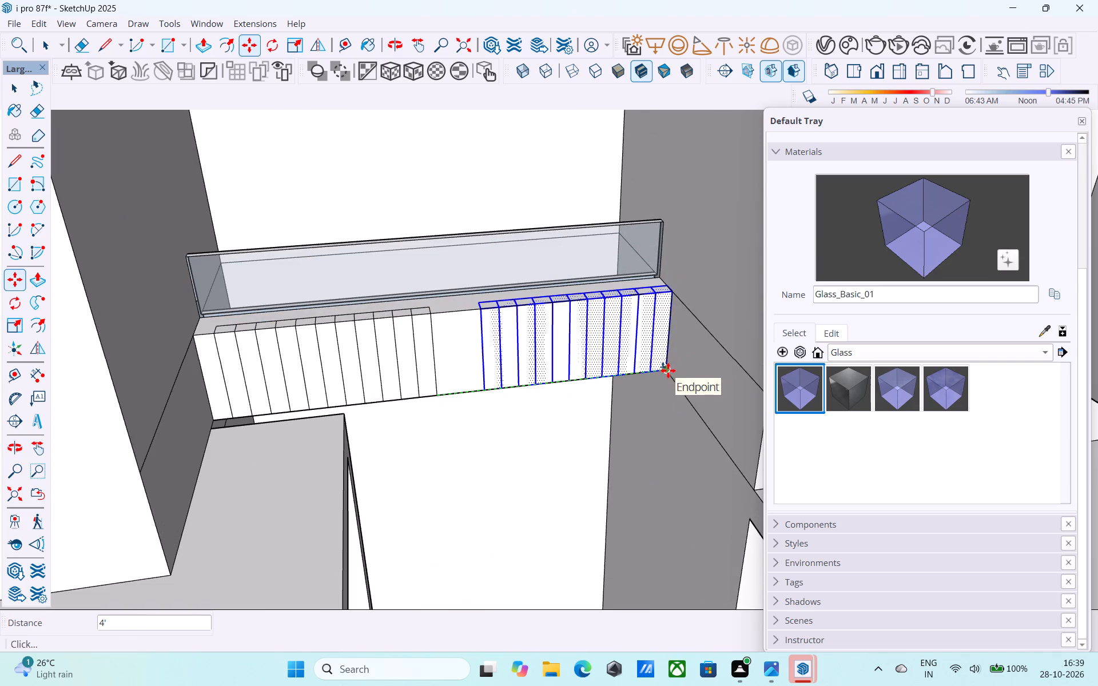
left_click(668, 370)
Place another copy of the strip pattern about 21' 4 1/2" away, on the fourth recess slab's lower corner by the opposite pier.
scroll(579, 266, "down", 10)
middle_click_drag(585, 417, 542, 384, "shift")
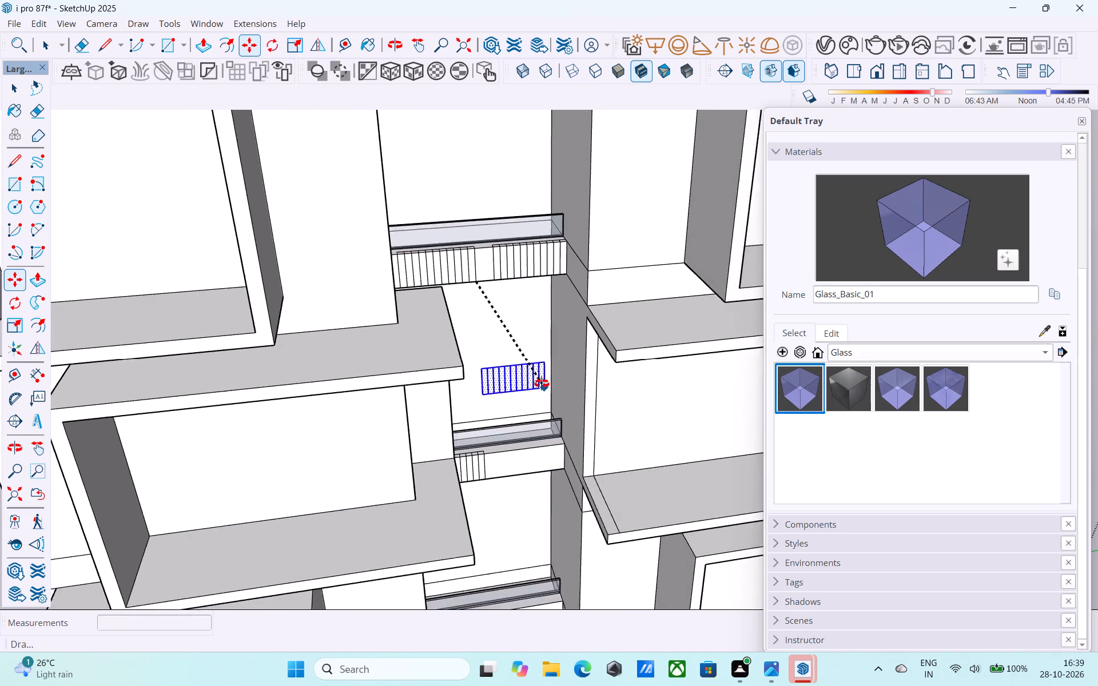
middle_click_drag(542, 384, 472, 286, "shift")
middle_click_drag(528, 246, 529, 222, "shift")
middle_click_drag(522, 398, 503, 314)
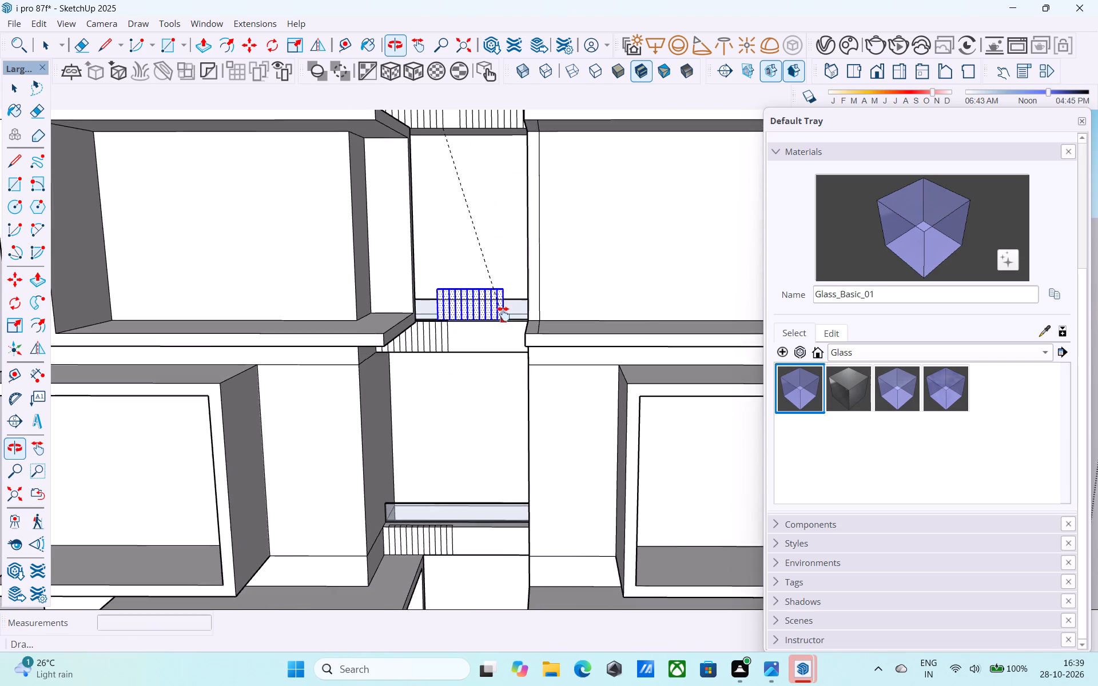
middle_click_drag(503, 314, 546, 340)
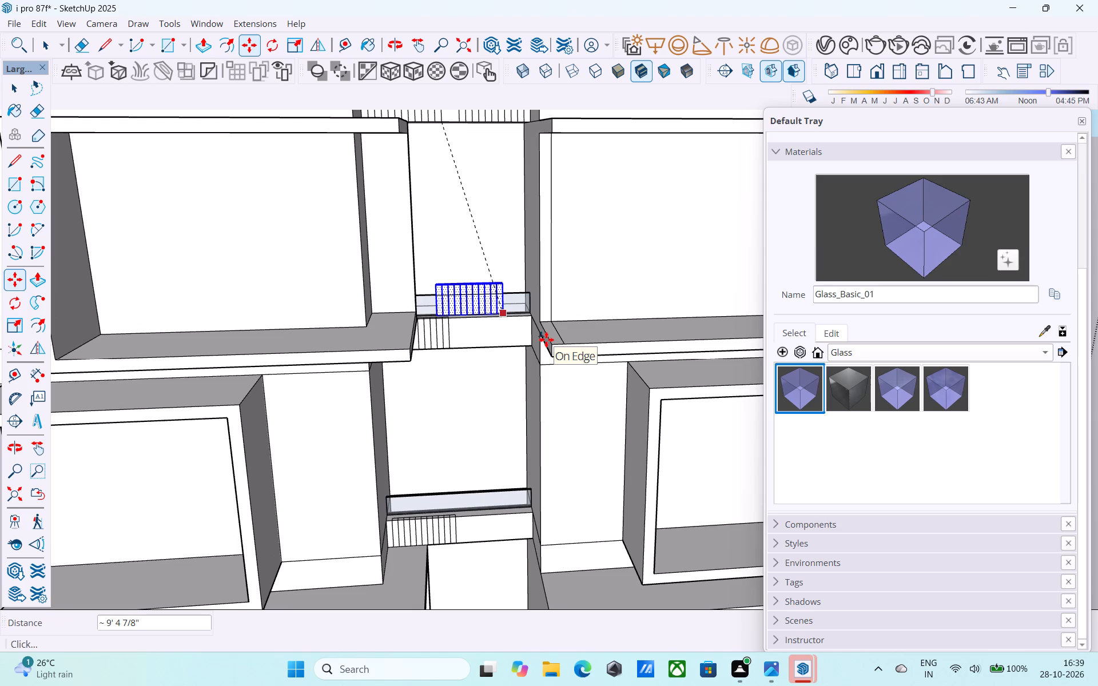
scroll(548, 337, "down", 6)
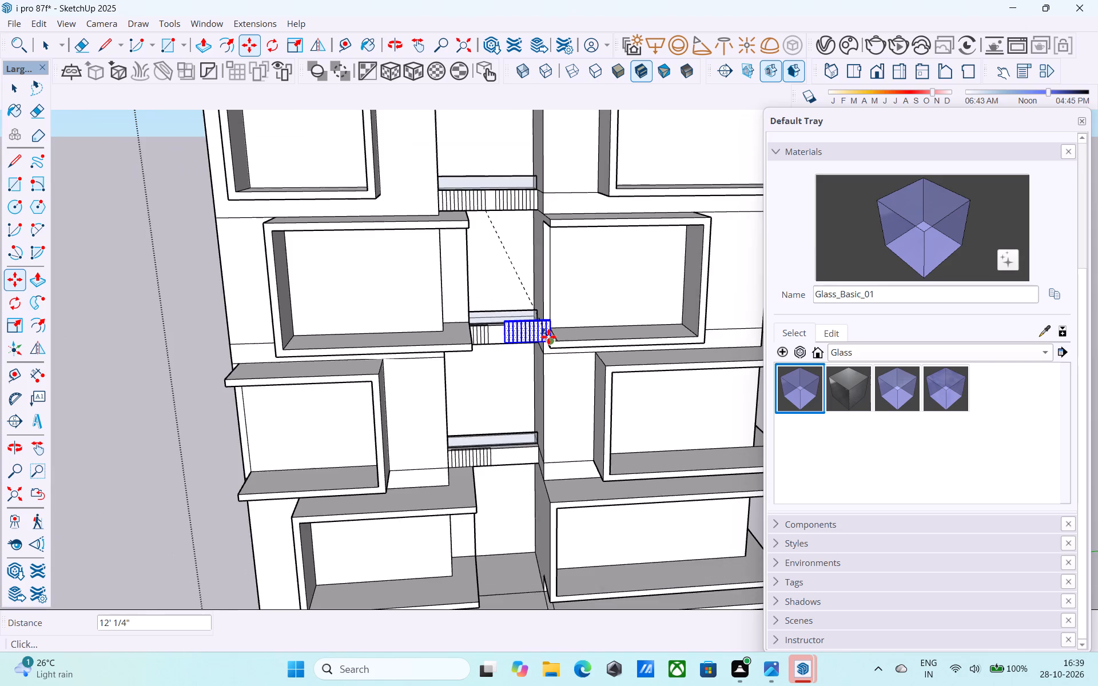
scroll(548, 341, "down", 9)
scroll(504, 416, "down", 1)
middle_click_drag(498, 414, 472, 330)
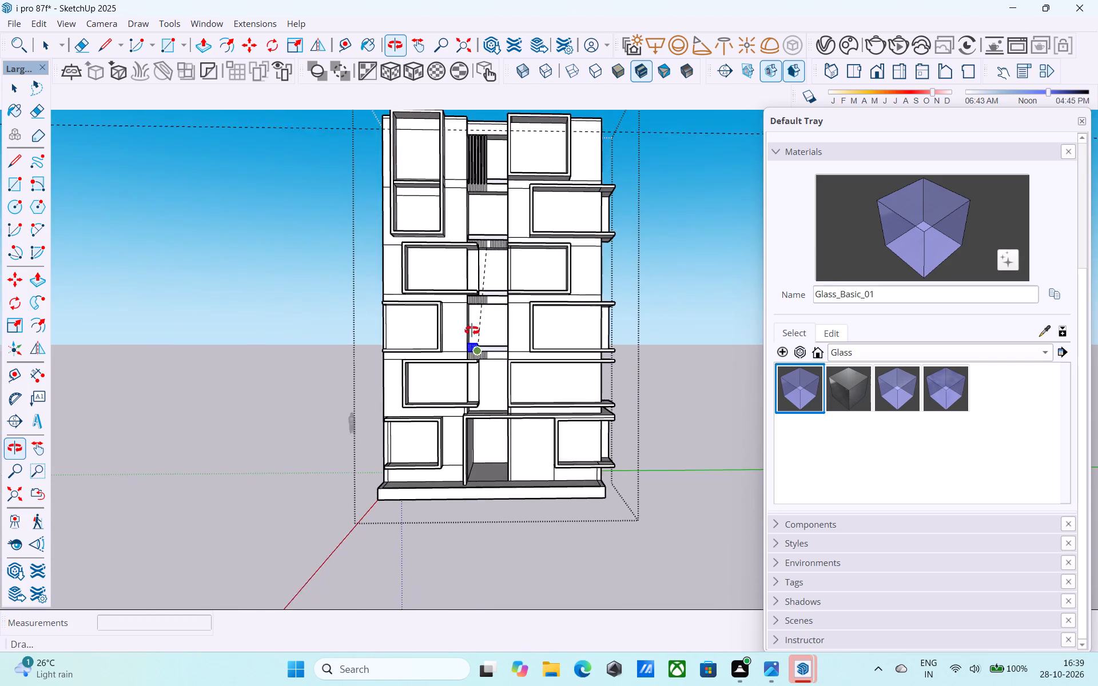
middle_click_drag(472, 330, 471, 328)
scroll(491, 428, "up", 2)
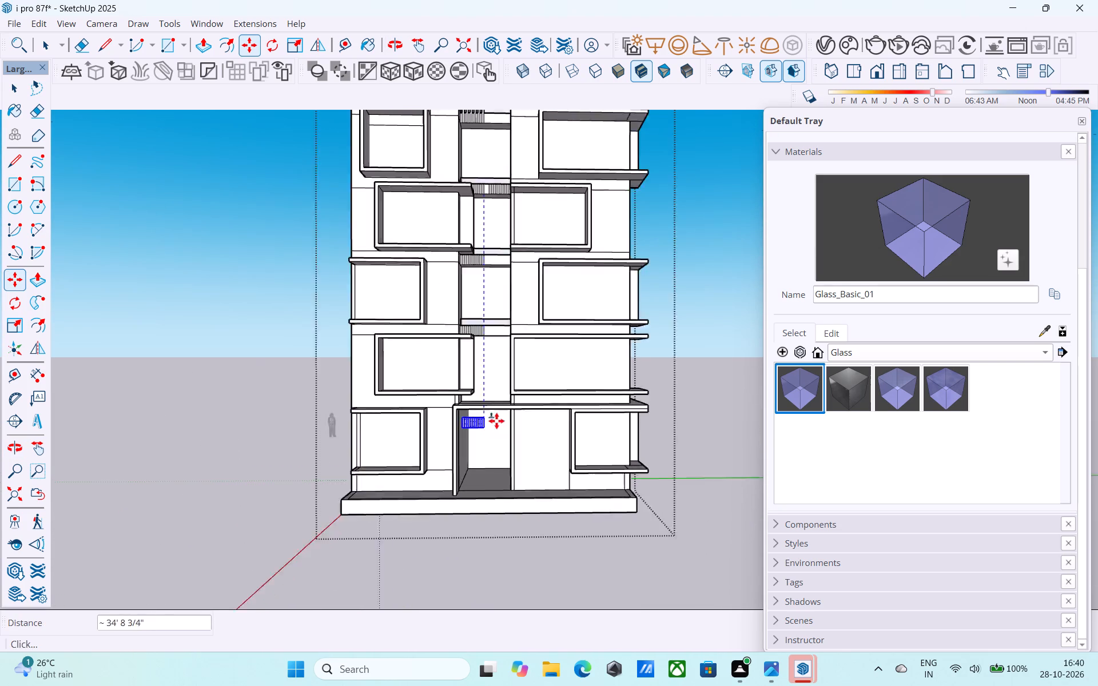
scroll(496, 421, "up", 3)
middle_click_drag(481, 318, 493, 460)
scroll(492, 465, "down", 4)
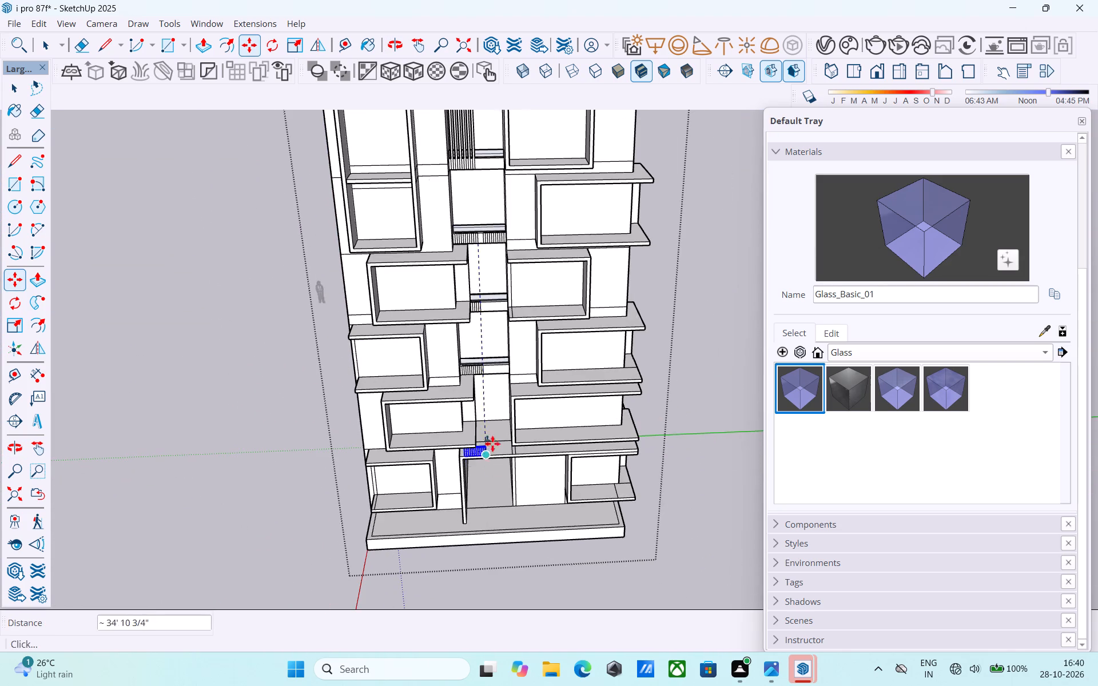
middle_click_drag(484, 384, 480, 512)
scroll(493, 372, "up", 5)
middle_click_drag(502, 466, 457, 316, "shift")
scroll(453, 439, "up", 11)
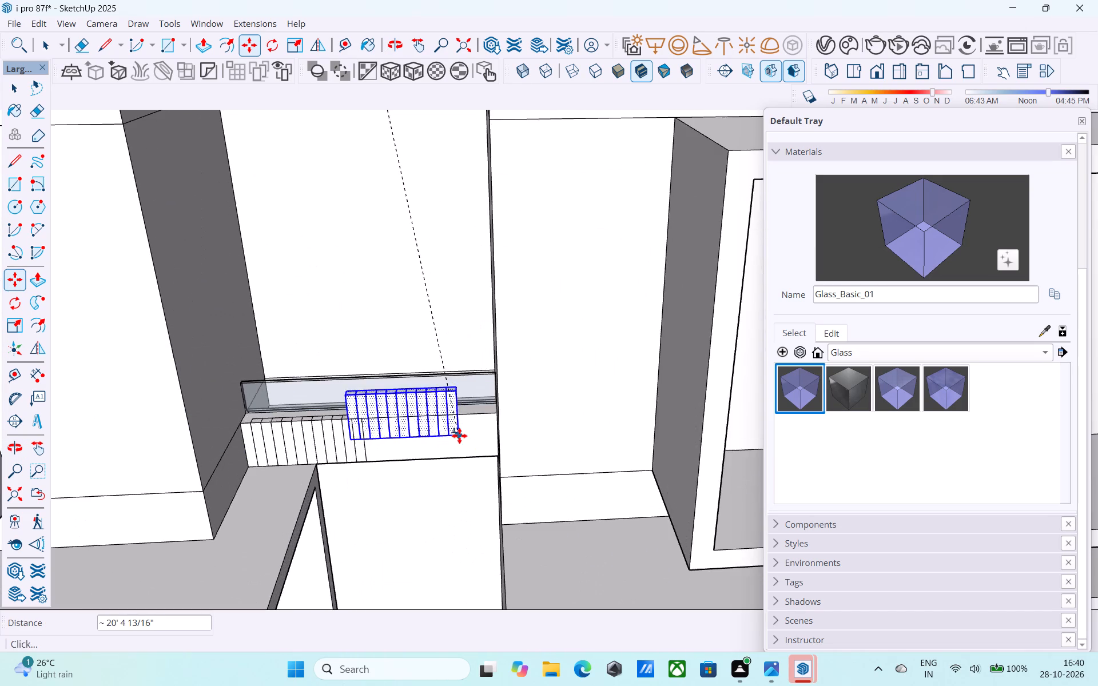
scroll(516, 461, "up", 1)
middle_click_drag(536, 451, 633, 398)
scroll(486, 494, "up", 2)
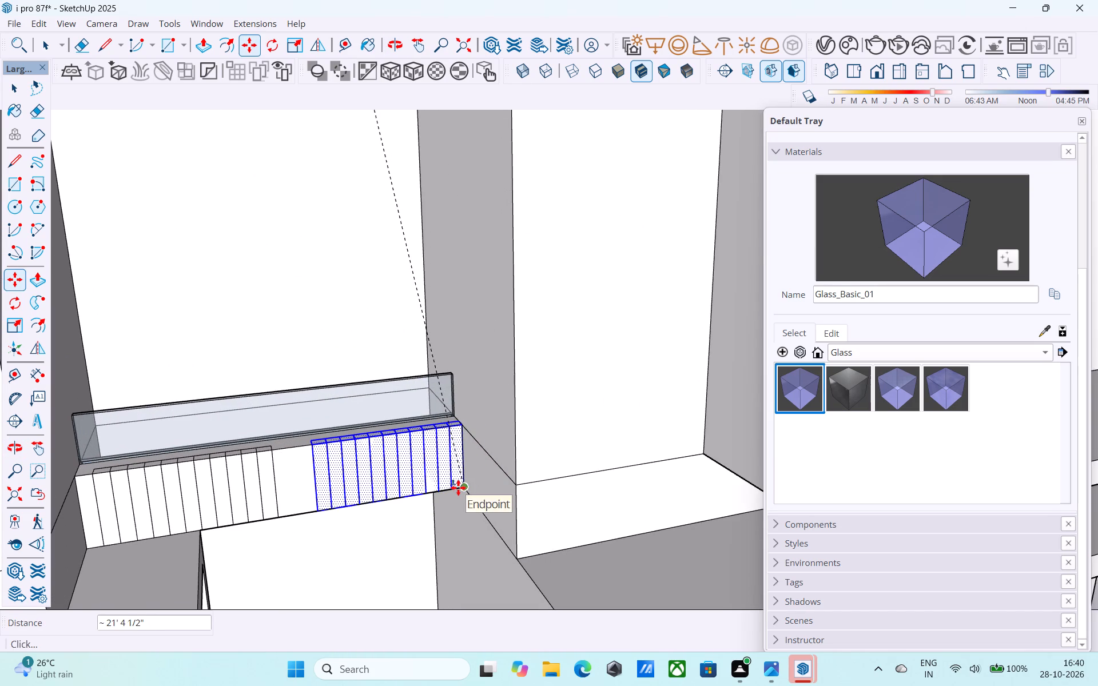
left_click(458, 488)
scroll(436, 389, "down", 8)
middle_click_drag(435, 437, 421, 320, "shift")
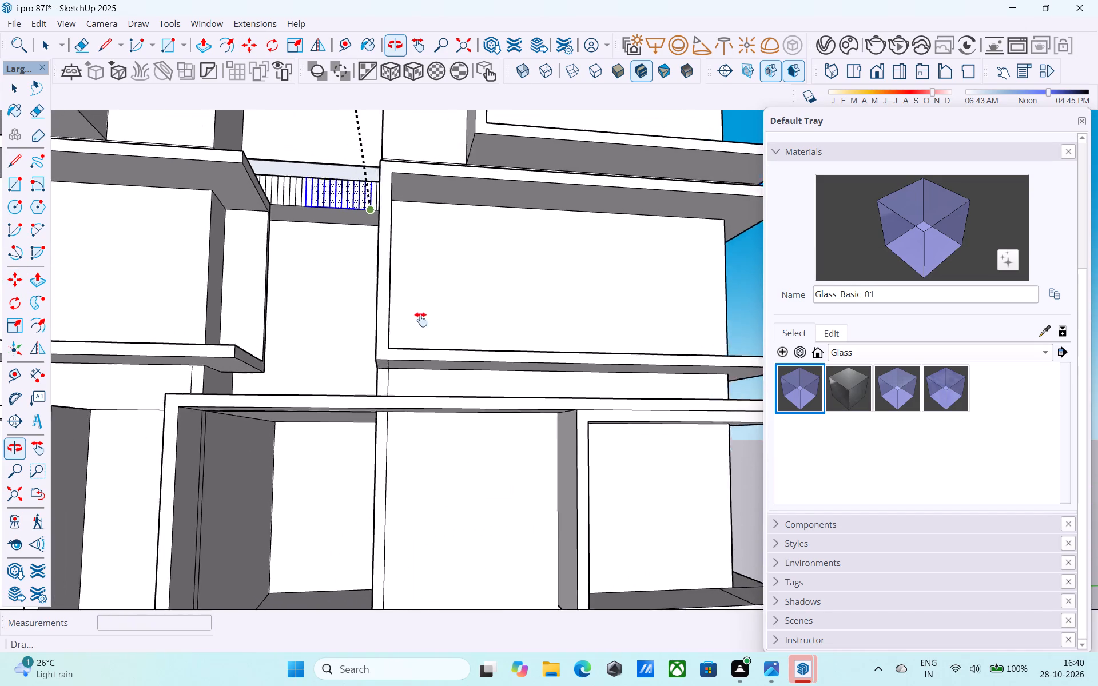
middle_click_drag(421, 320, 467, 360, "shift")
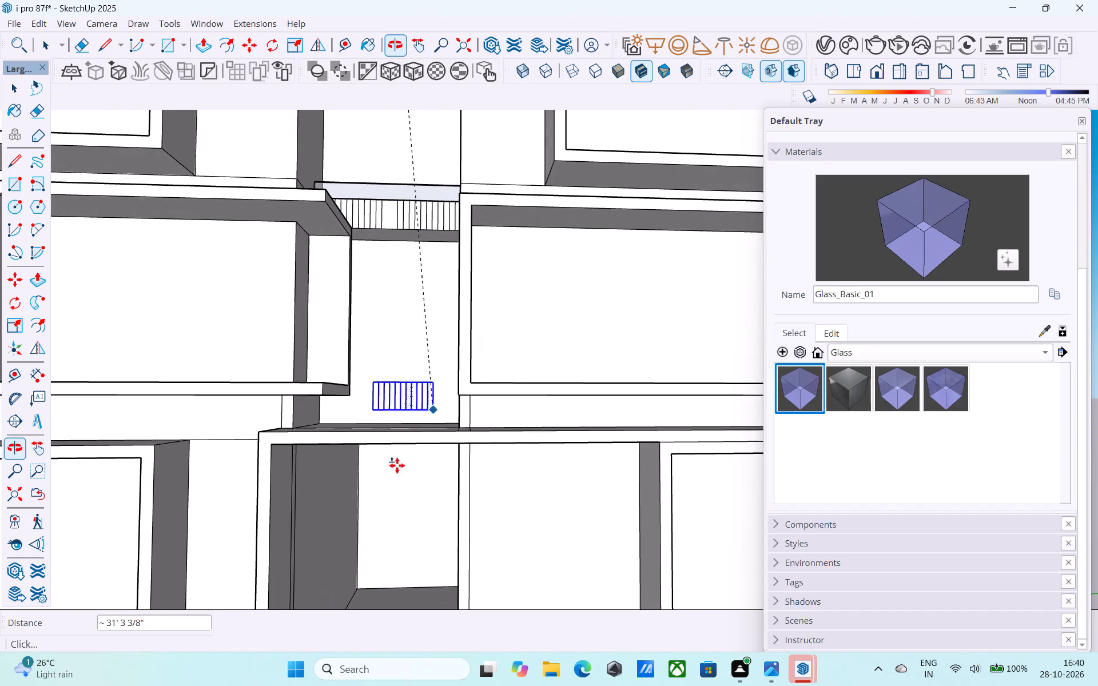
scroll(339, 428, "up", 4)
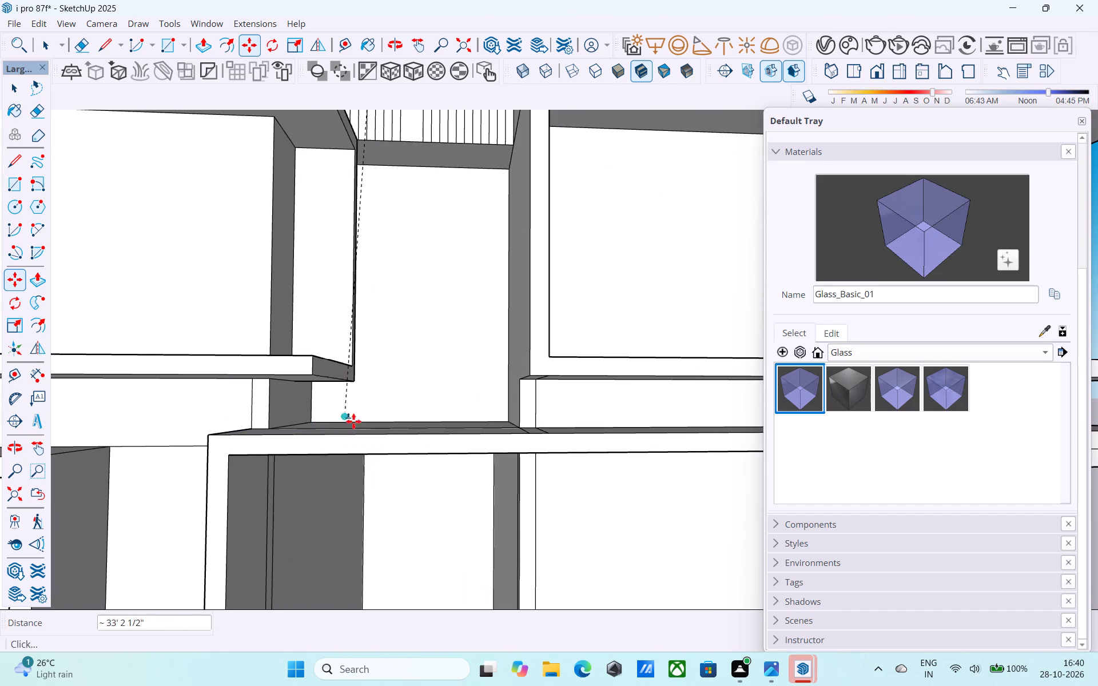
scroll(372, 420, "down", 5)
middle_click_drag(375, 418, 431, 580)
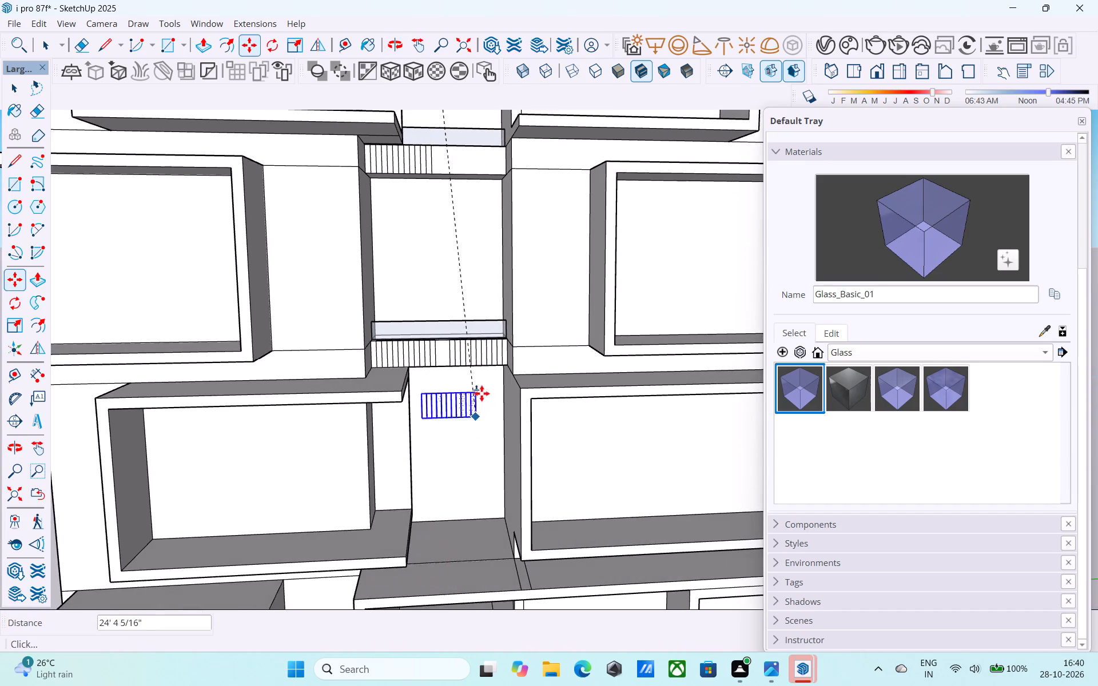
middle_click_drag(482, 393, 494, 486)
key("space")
Erase the second recess slab's original strip lines and top cells near the left pier, keeping the copied set by the opposite pier.
scroll(495, 367, "up", 5)
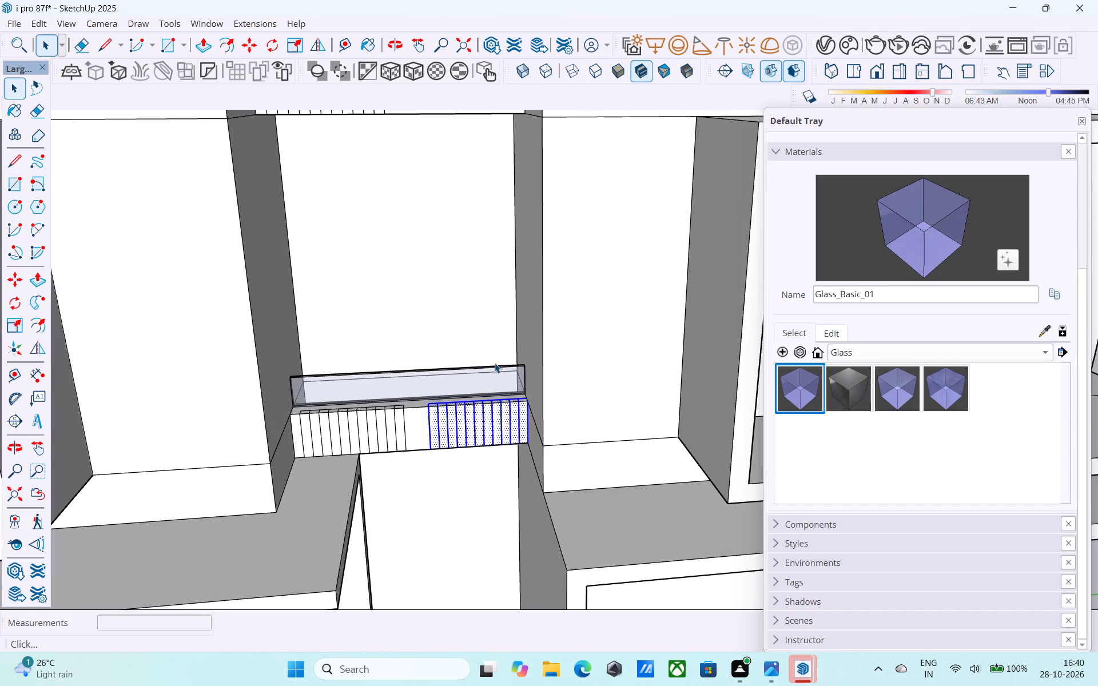
scroll(495, 363, "down", 8)
middle_click_drag(492, 356, 455, 310, "shift")
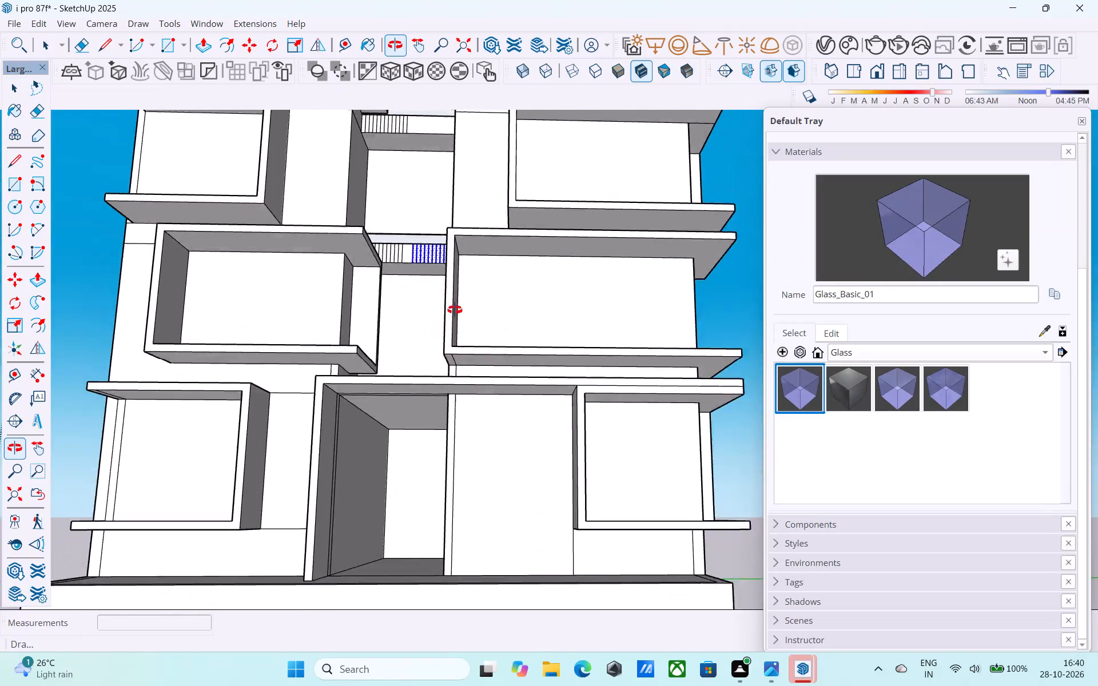
middle_click_drag(455, 310, 448, 491, "shift")
middle_click_drag(462, 357, 494, 517, "shift")
scroll(343, 449, "up", 4)
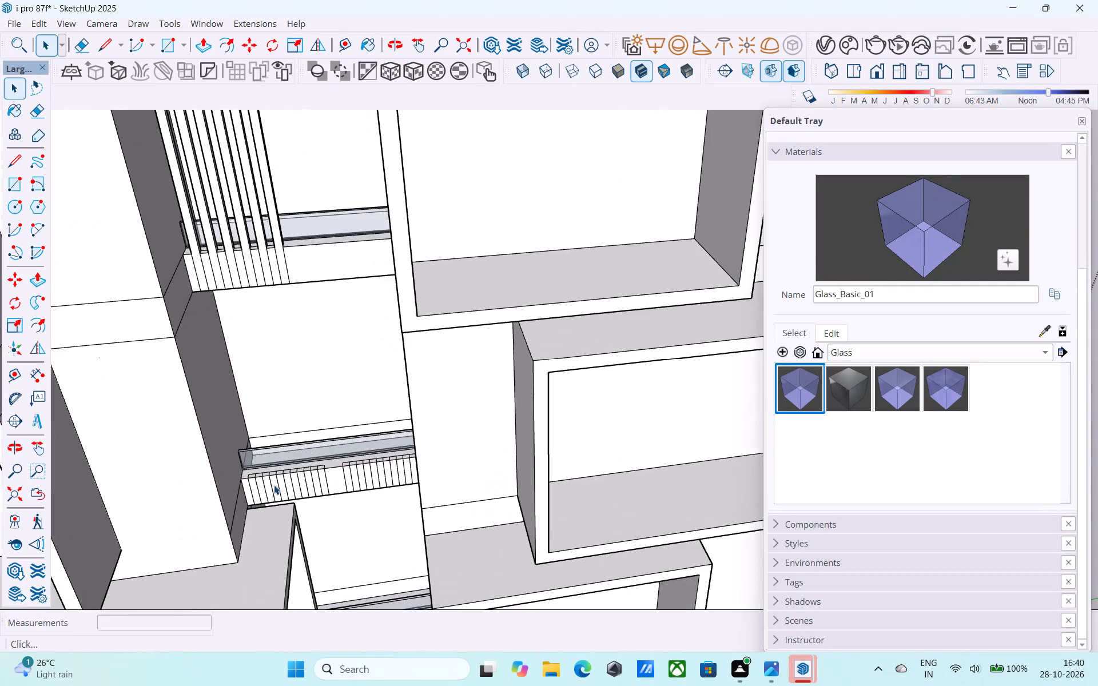
scroll(274, 485, "up", 16)
key("e")
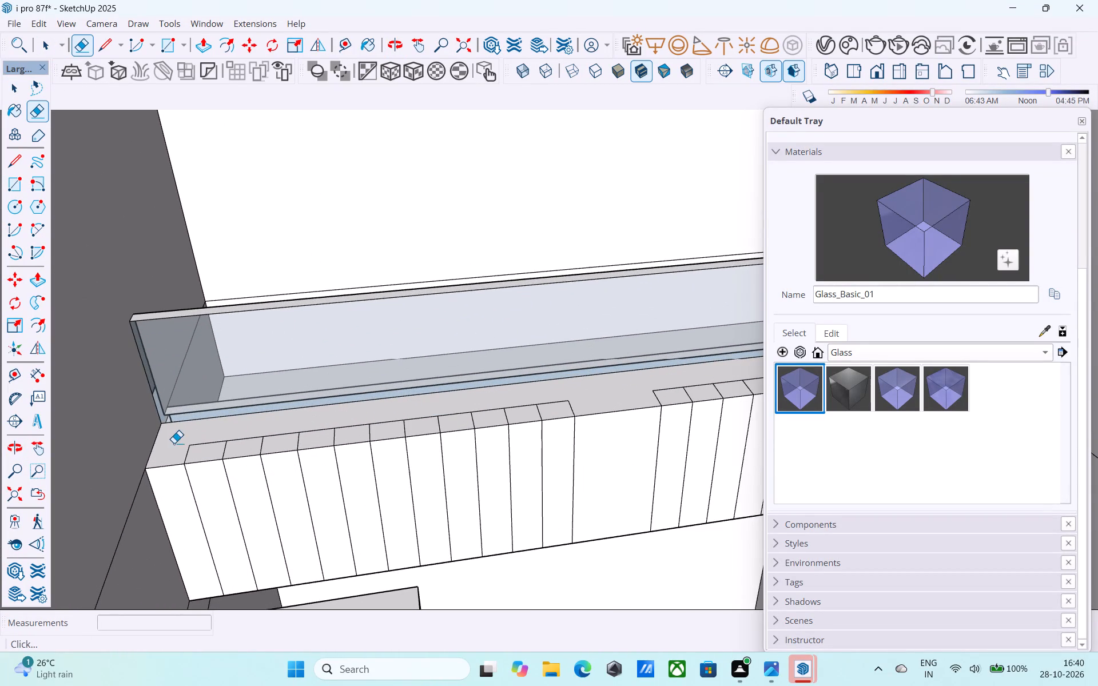
left_click_drag(168, 444, 492, 417)
left_click_drag(582, 438, 202, 517)
left_click_drag(199, 445, 173, 452)
left_click_drag(239, 444, 241, 429)
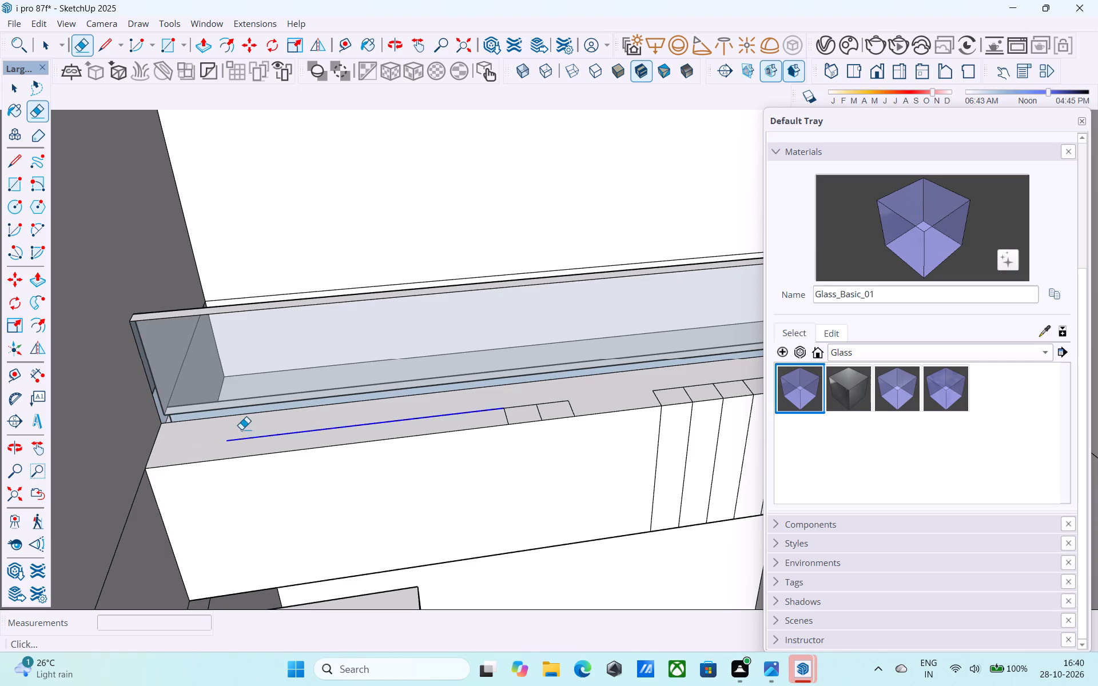
left_click_drag(241, 429, 241, 430)
left_click_drag(496, 417, 555, 399)
left_click_drag(558, 404, 576, 405)
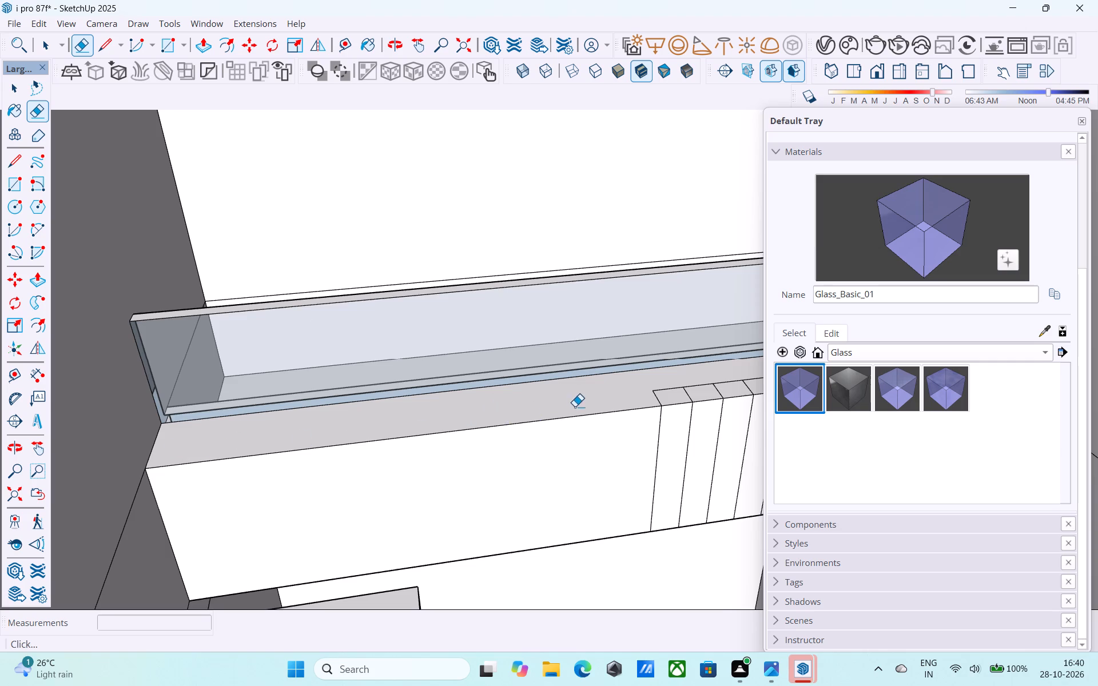
key("space")
Save the model.
scroll(323, 404, "down", 10)
middle_click_drag(377, 447, 257, 495)
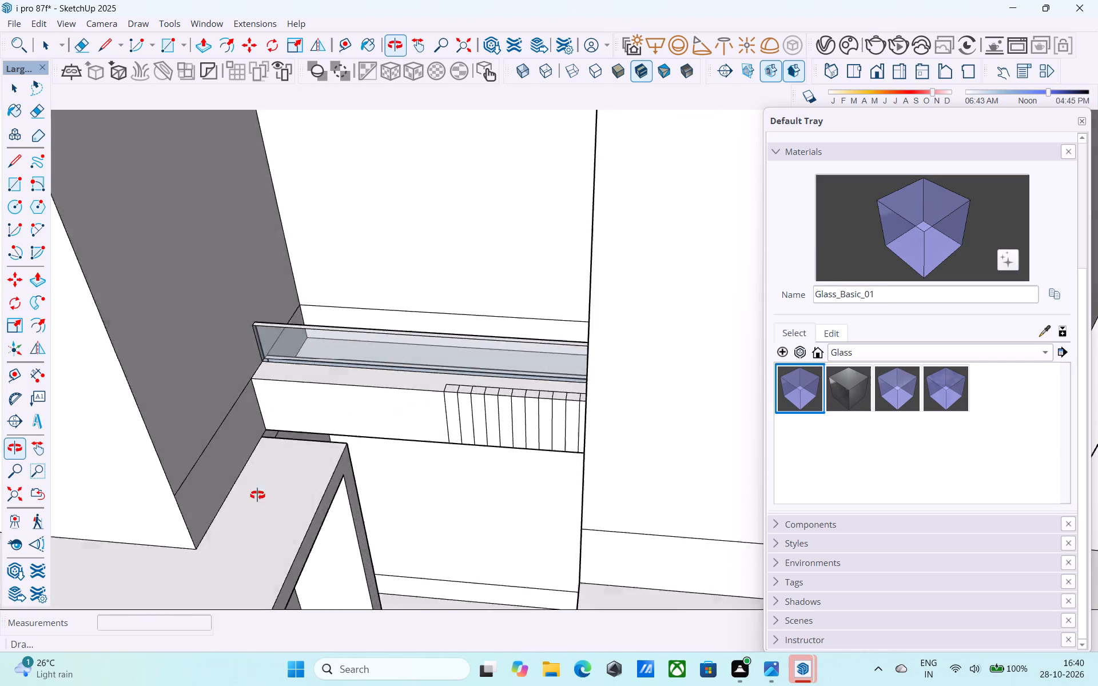
middle_click_drag(257, 495, 365, 502)
scroll(383, 486, "down", 11)
middle_click_drag(388, 458, 385, 579)
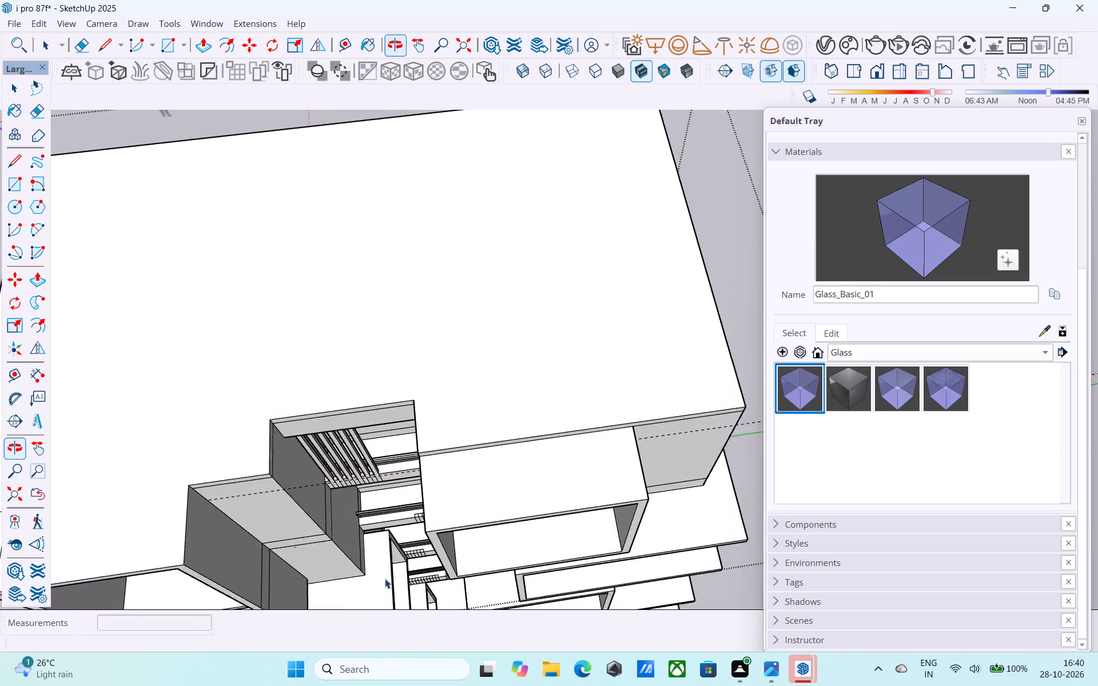
scroll(372, 496, "up", 13)
scroll(389, 442, "down", 11)
middle_click_drag(384, 439, 382, 440)
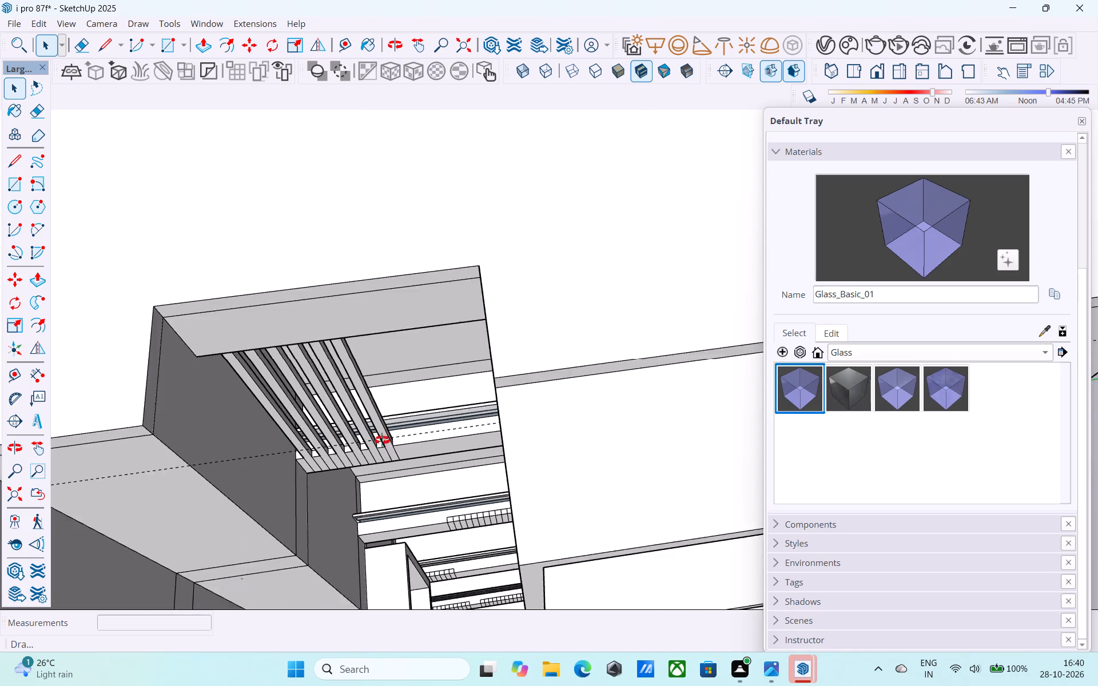
middle_click_drag(382, 440, 418, 264)
key("ctrl+s")
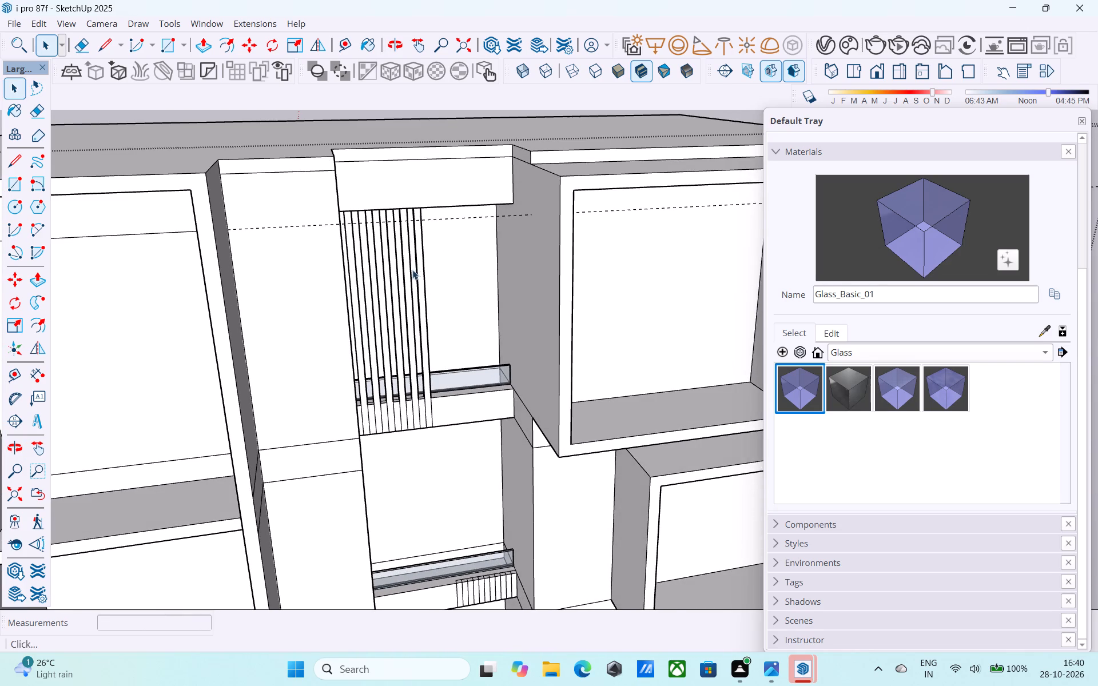
Check the alternate top cells of the second recess slab's strip set by picking through them from one end to the other and back.
scroll(412, 270, "down", 6)
middle_click(399, 454)
scroll(431, 437, "up", 15)
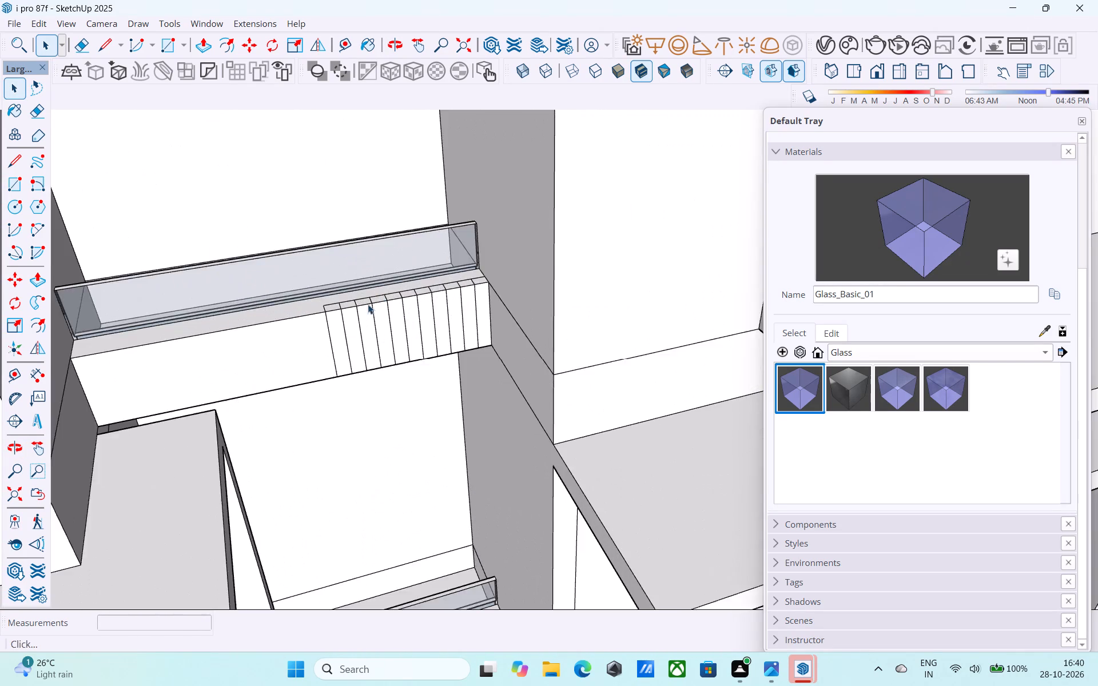
scroll(368, 304, "up", 7)
middle_click_drag(646, 263, 640, 334)
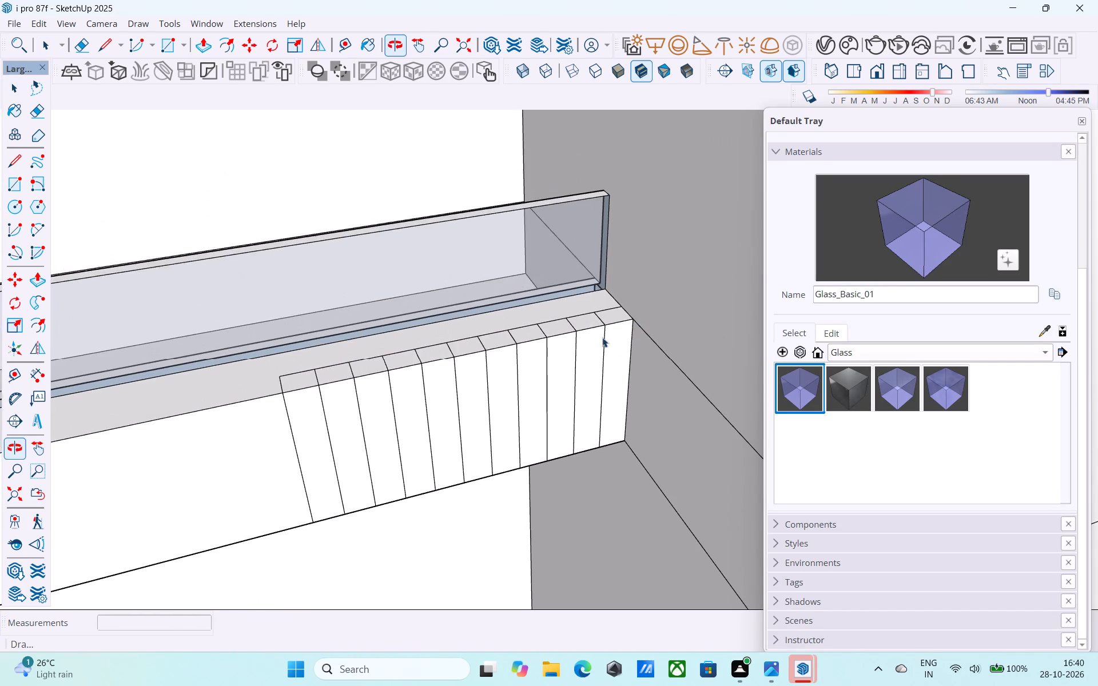
left_click(584, 324)
left_click(526, 334)
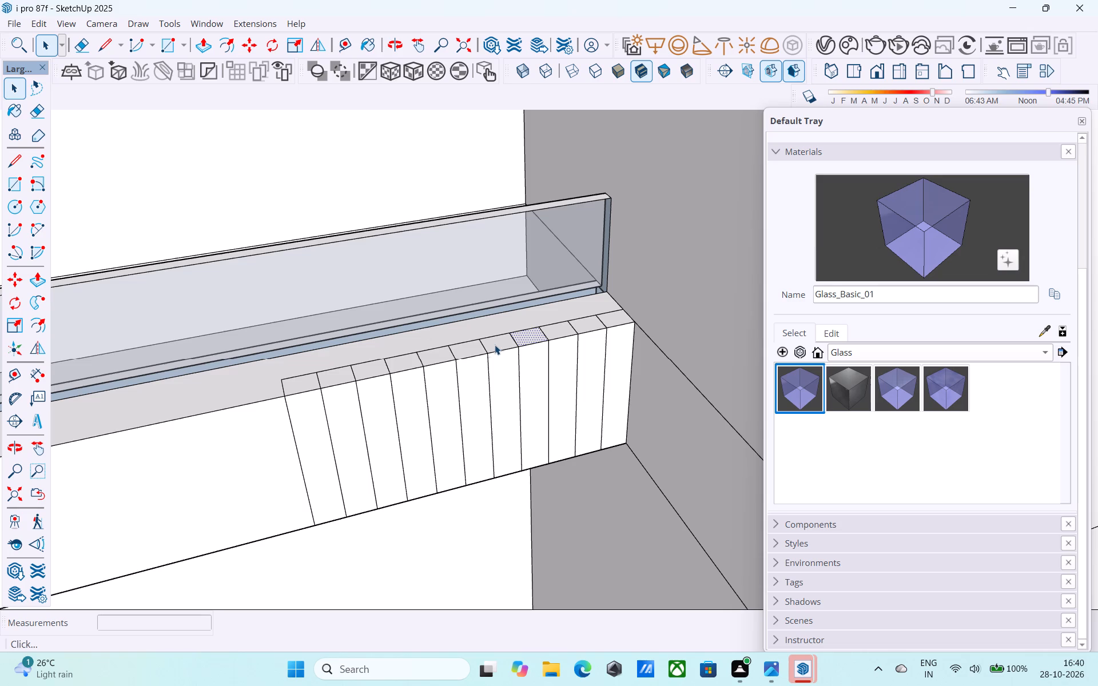
left_click(471, 350)
left_click(397, 363)
left_click(340, 374)
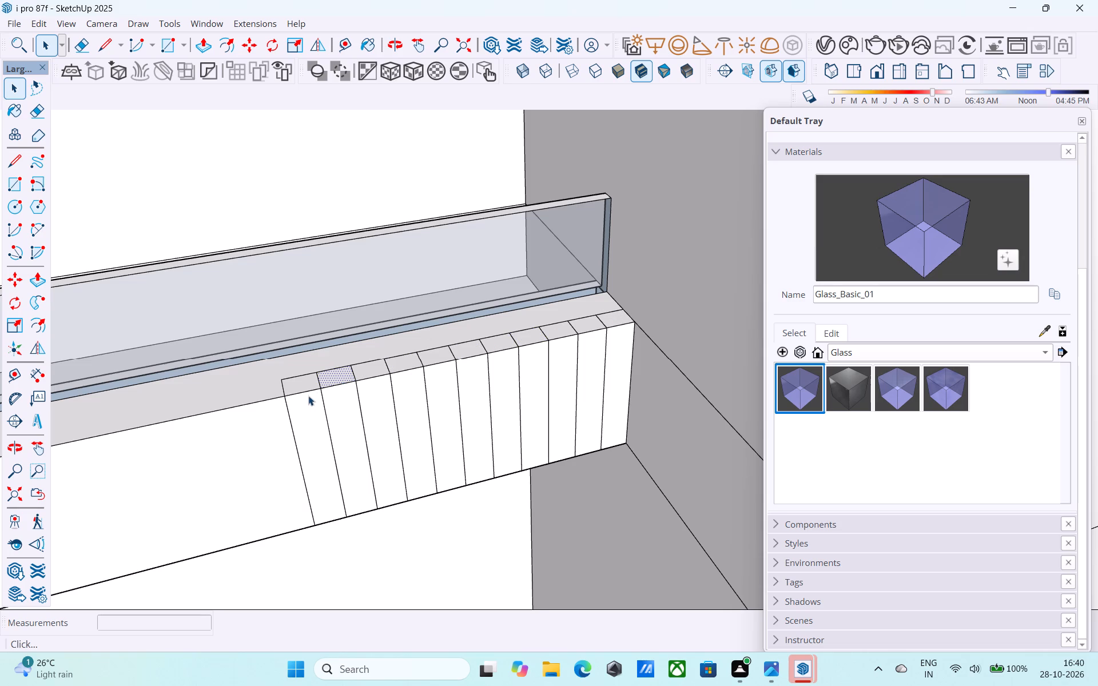
left_click(303, 384)
left_click(365, 364)
left_click(433, 352)
left_click(494, 344)
left_click(558, 328)
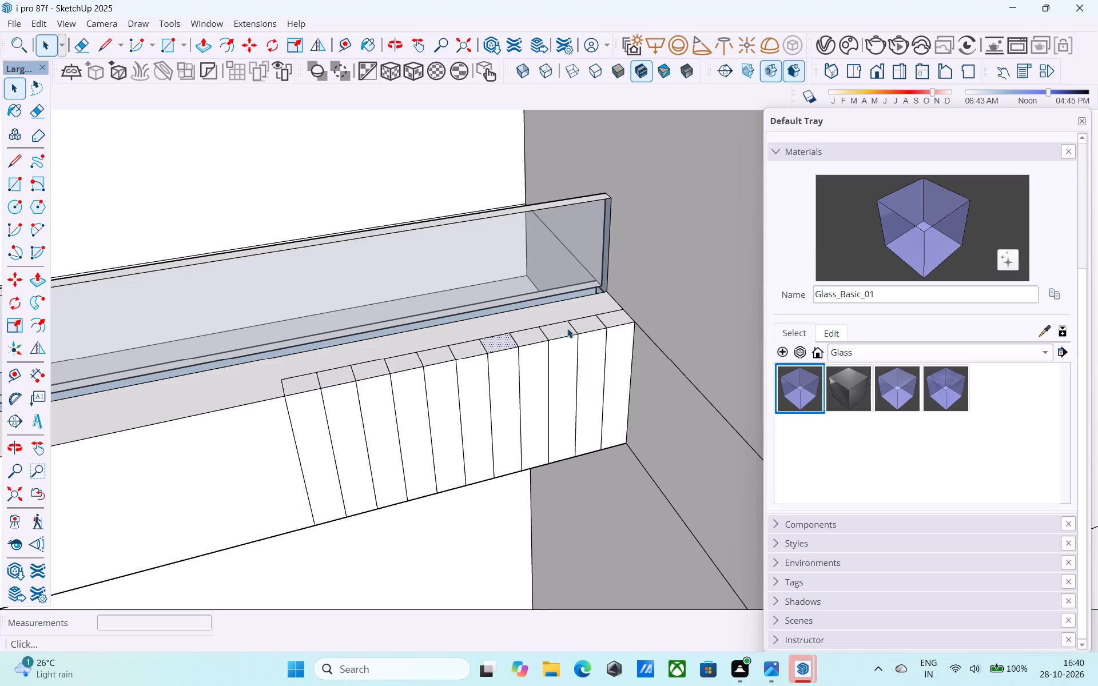
left_click(616, 321)
Examine the second recess slab's strip set in relation to the finished fins and the slab above it.
scroll(552, 325, "down", 4)
middle_click_drag(552, 325, 467, 334)
scroll(459, 332, "down", 3)
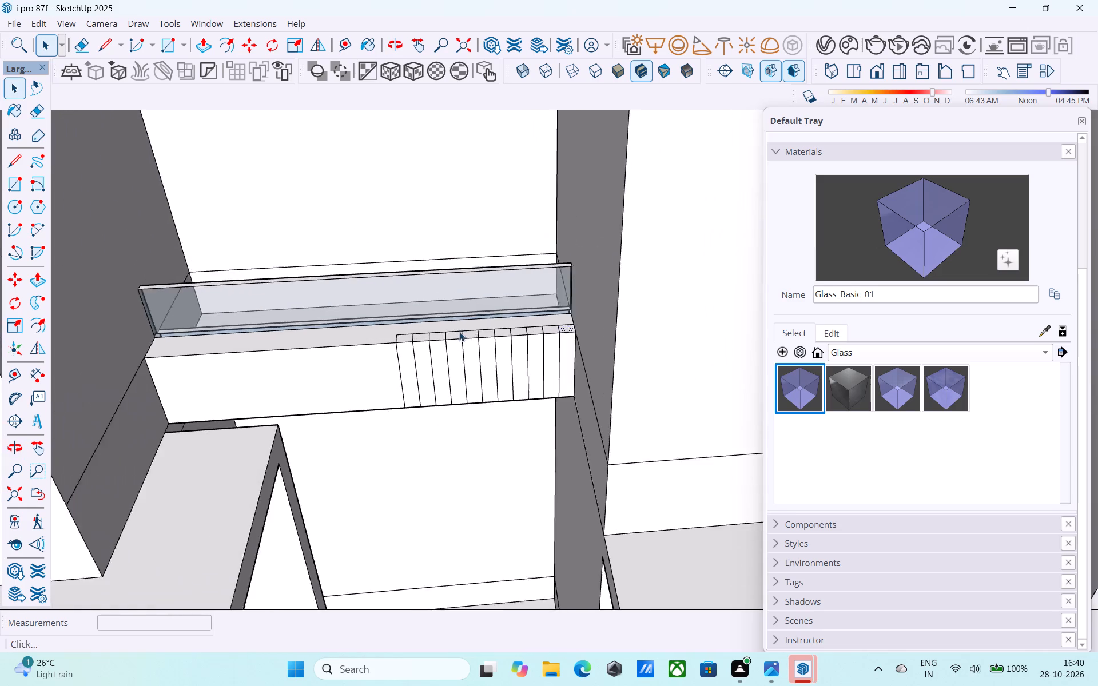
scroll(459, 332, "down", 12)
middle_click_drag(459, 331, 469, 426)
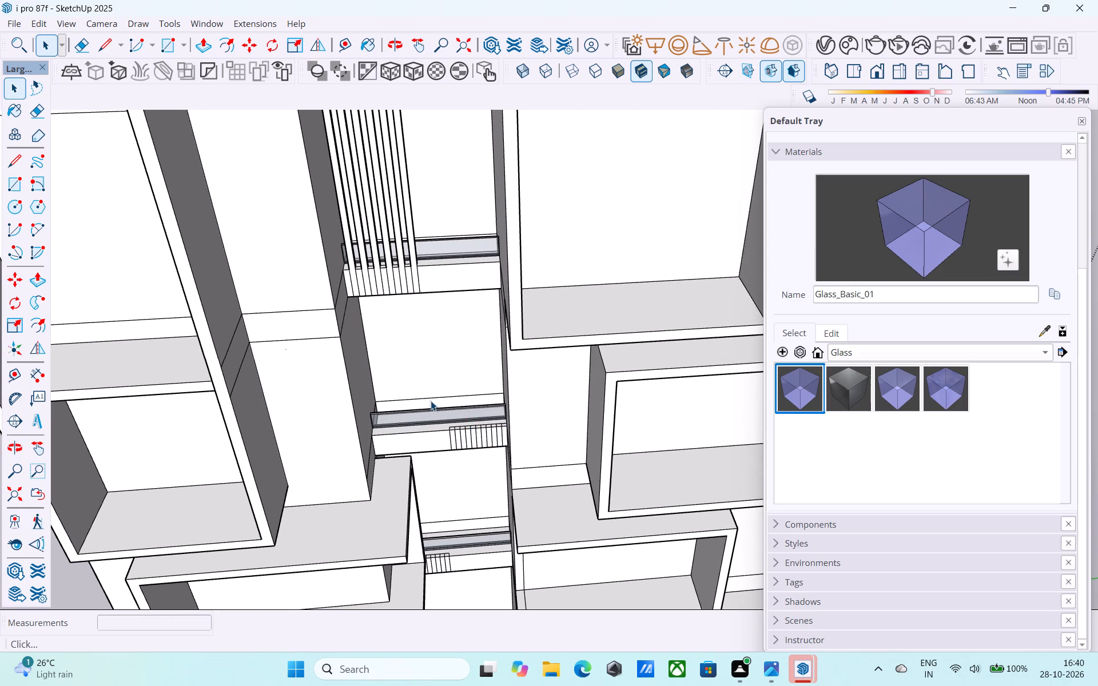
scroll(428, 397, "up", 6)
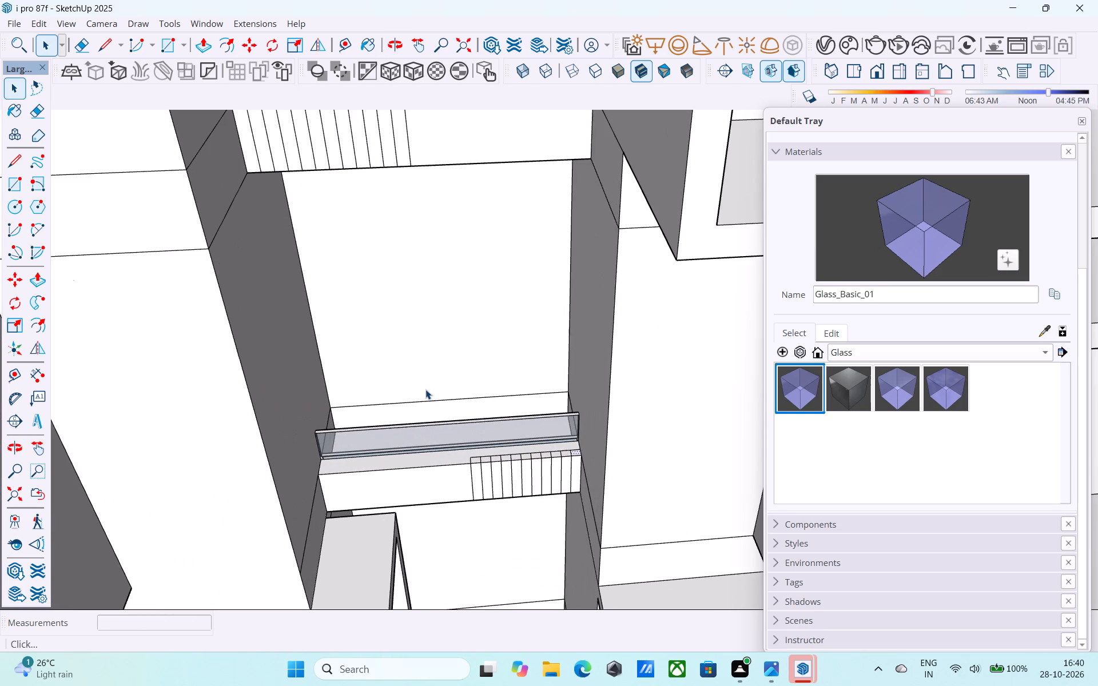
scroll(425, 389, "down", 4)
middle_click_drag(418, 378, 415, 345)
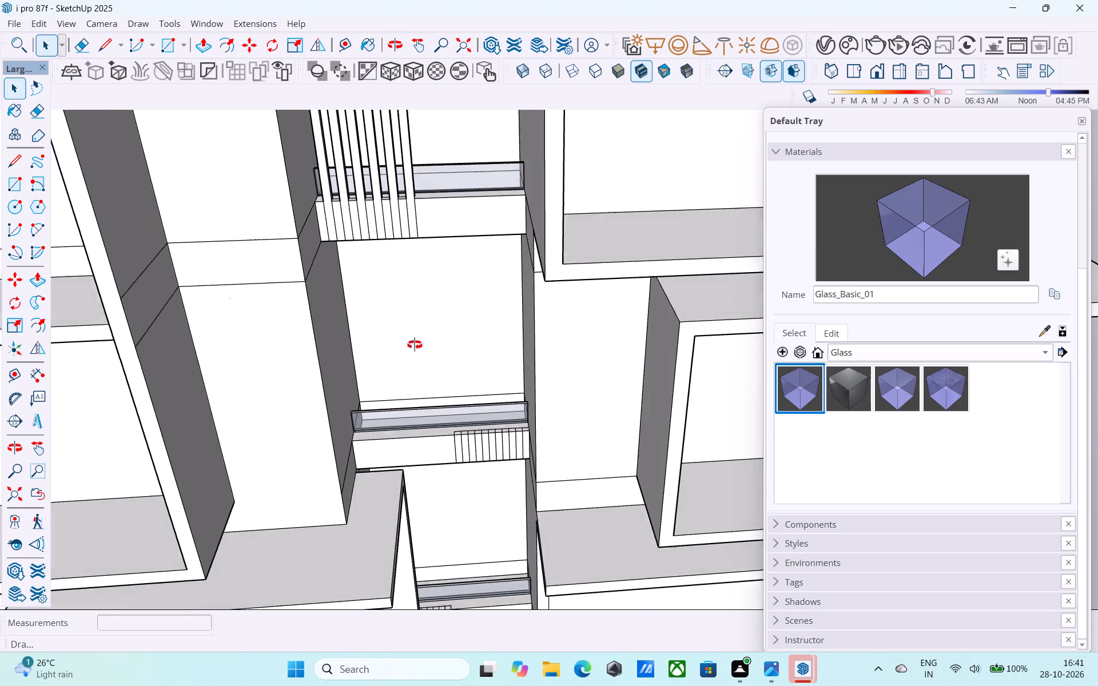
middle_click_drag(415, 345, 415, 344)
scroll(413, 341, "up", 1)
middle_click_drag(413, 341, 427, 329)
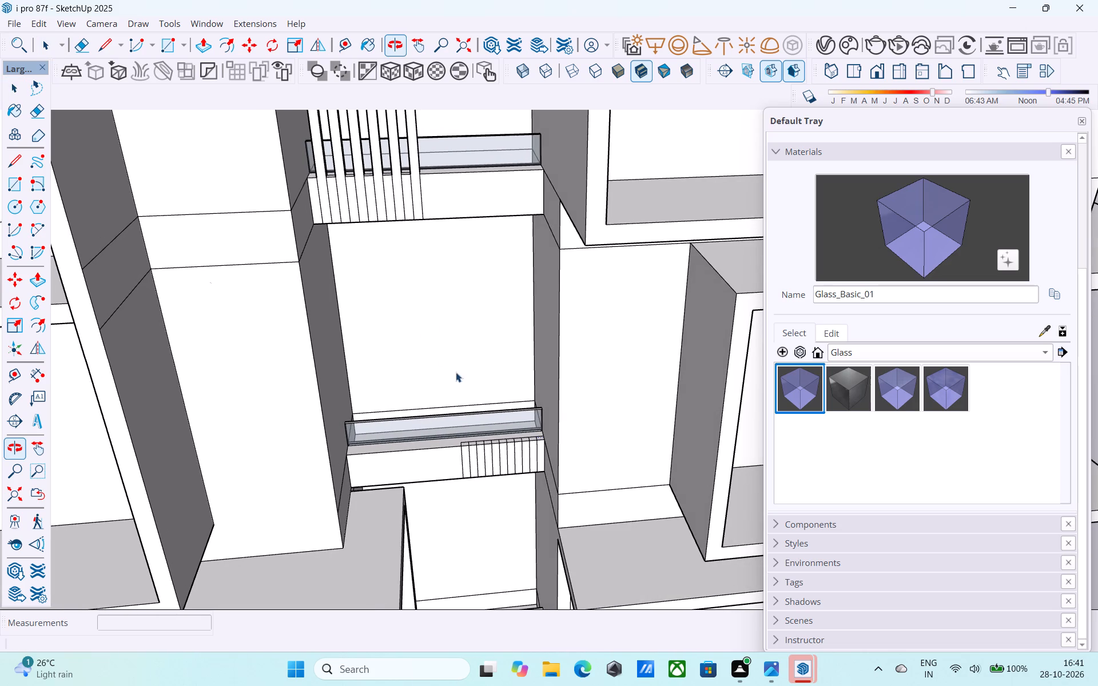
scroll(589, 464, "up", 4)
scroll(428, 425, "up", 11)
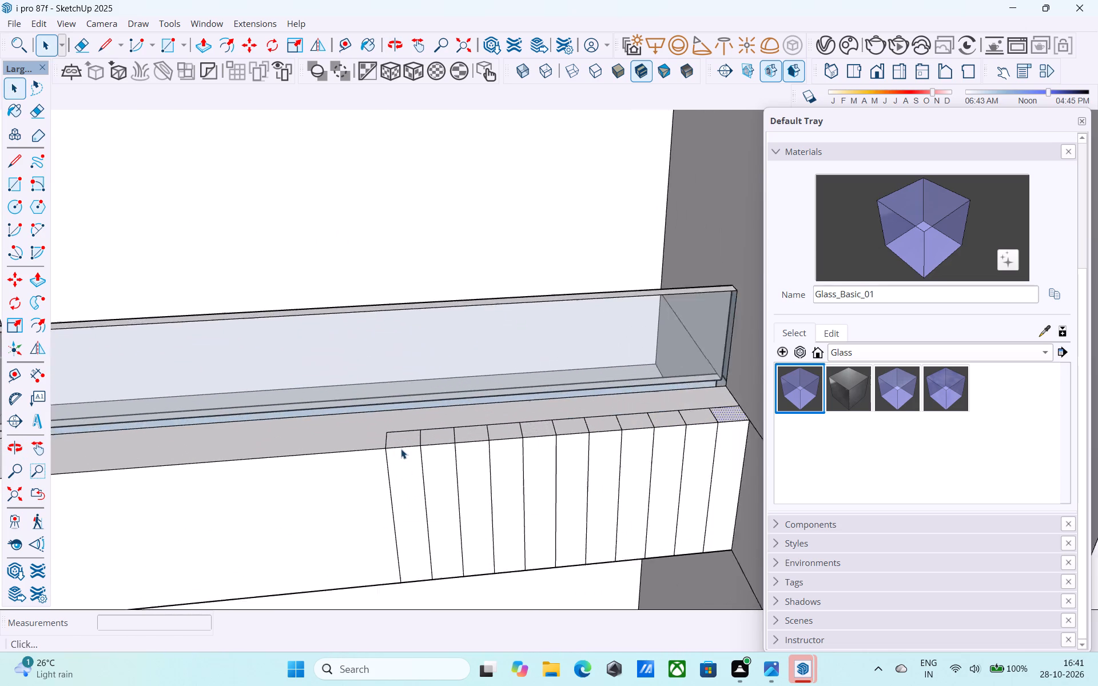
Extrude six alternate top cells of the second recess slab's strip set upward as vertical fins, repeating the previous Push/Pull distance.
scroll(401, 449, "up", 1)
left_click(404, 445)
scroll(407, 440, "up", 3)
left_click(407, 440)
key("p")
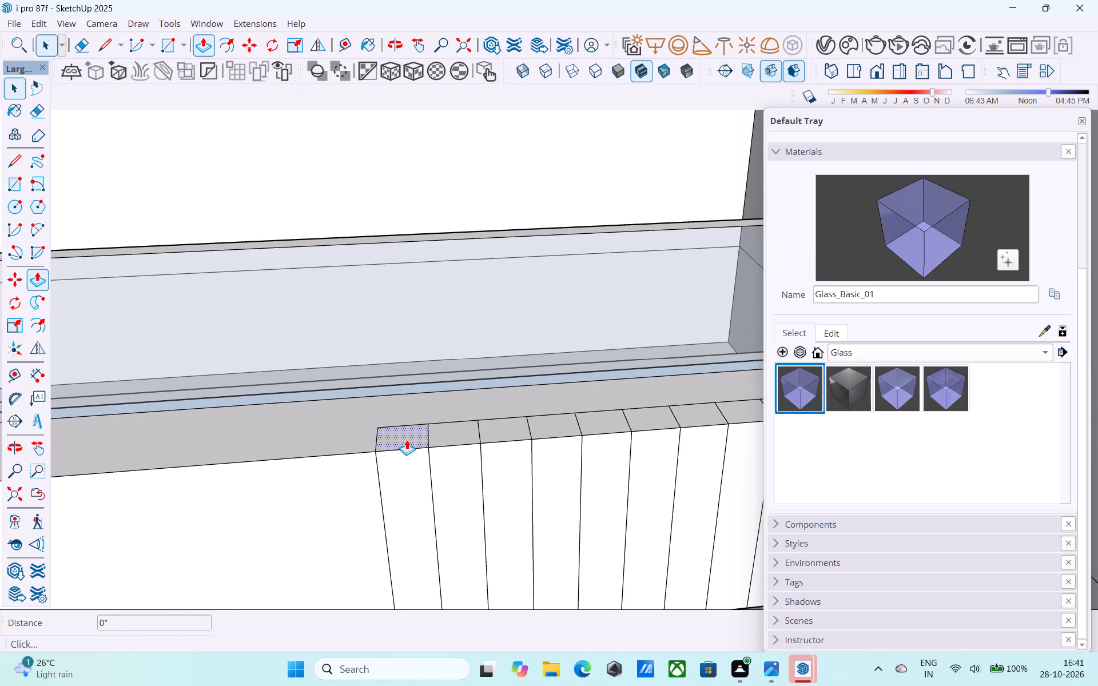
double_click(407, 440)
double_click(515, 421)
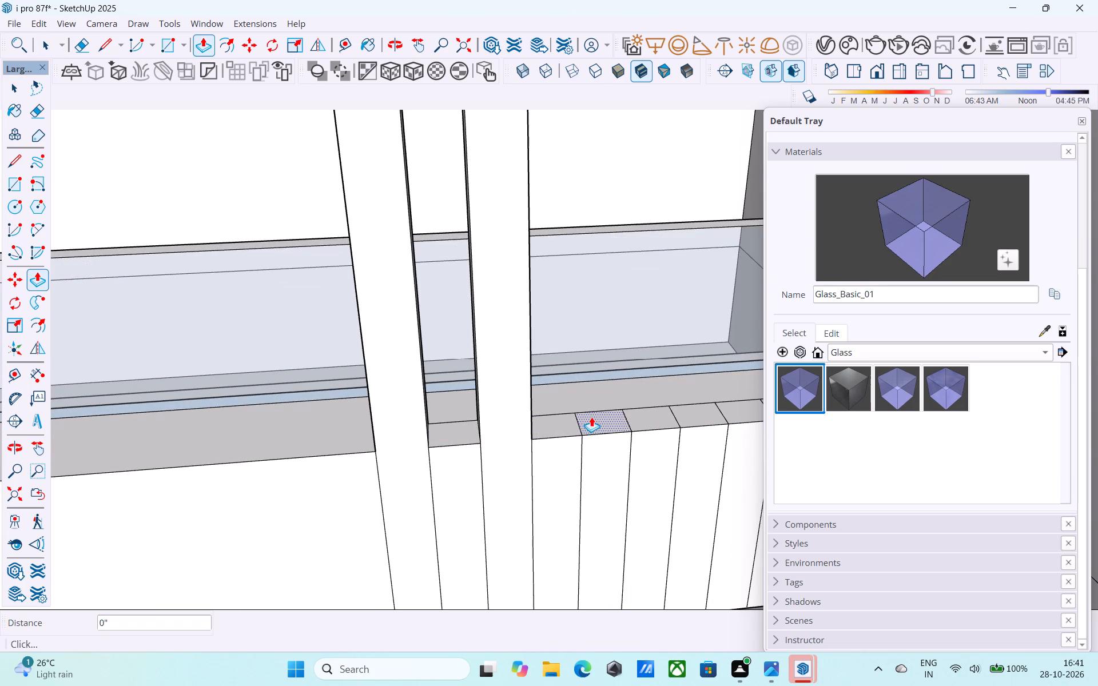
double_click(592, 417)
scroll(592, 417, "down", 3)
middle_click_drag(592, 417, 382, 431, "shift")
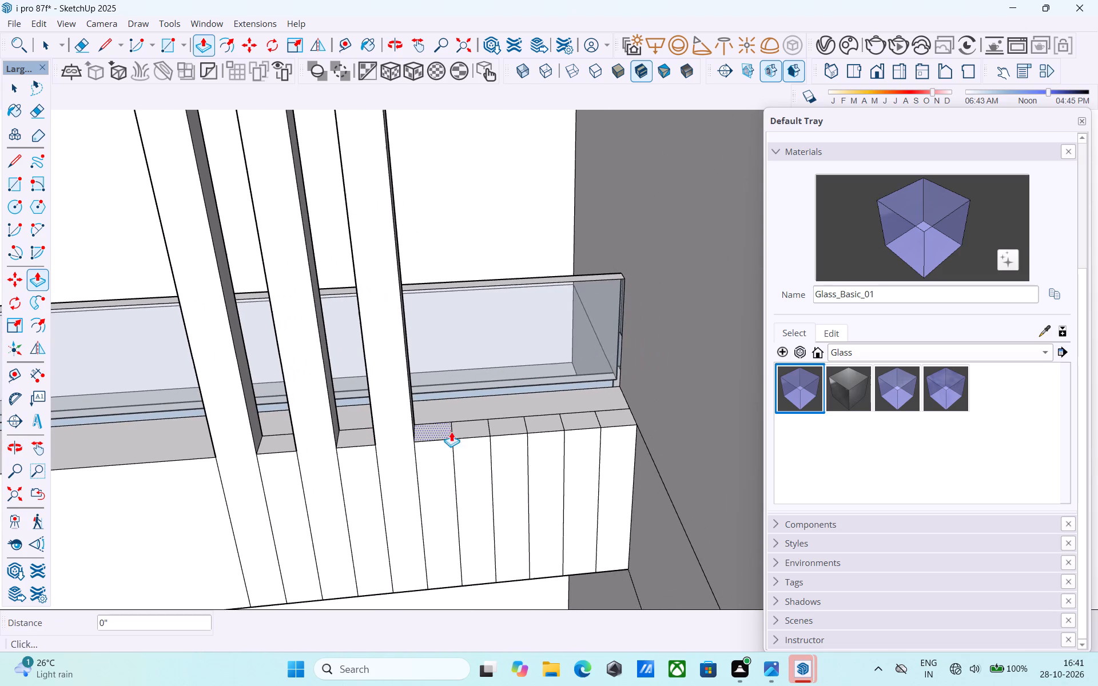
double_click(466, 426)
double_click(544, 425)
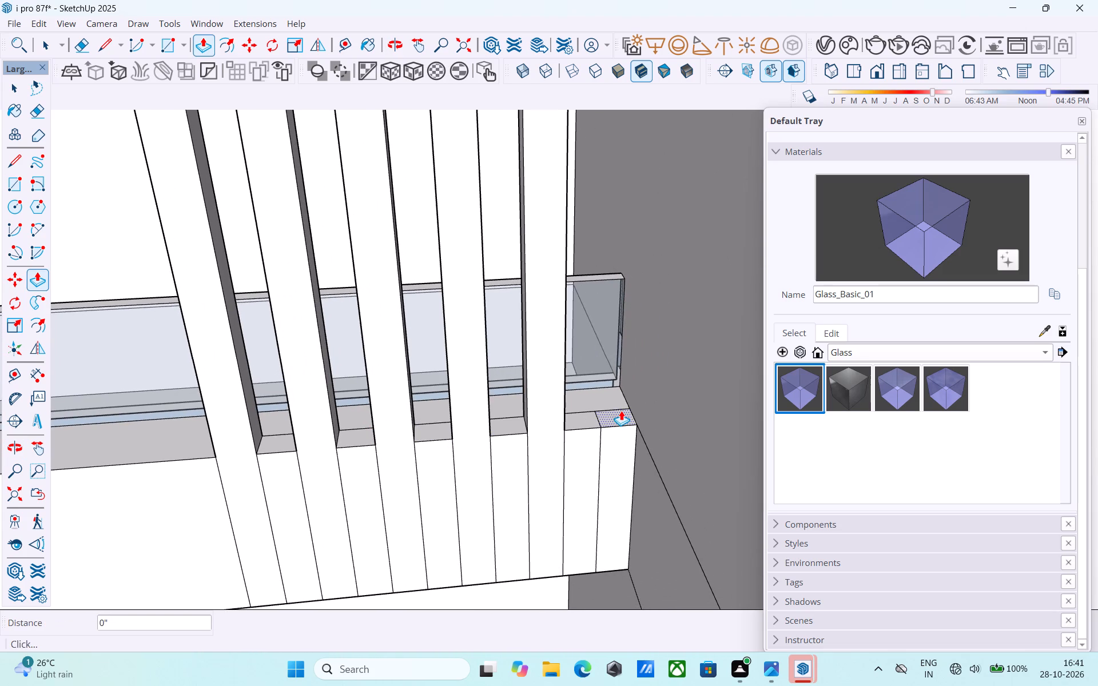
double_click(621, 410)
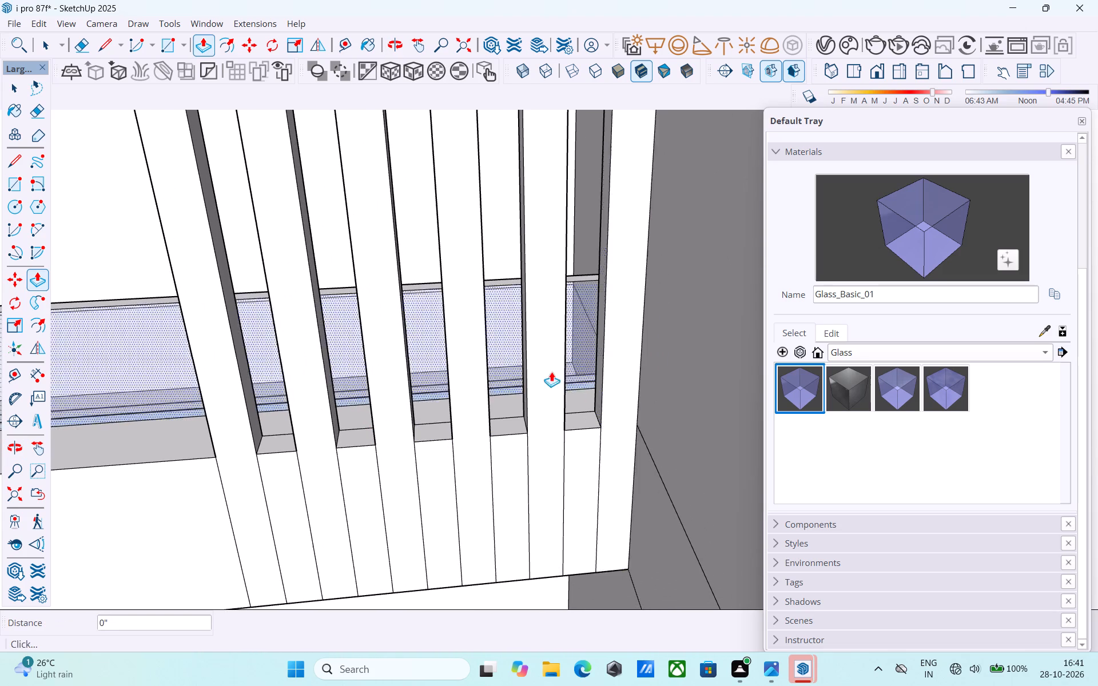
Extrude the first four alternate top cells of the third recess slab's strip set as fins, working toward the left pier with the repeated distance.
scroll(542, 362, "down", 20)
scroll(542, 362, "down", 3)
middle_click_drag(433, 431, 370, 414)
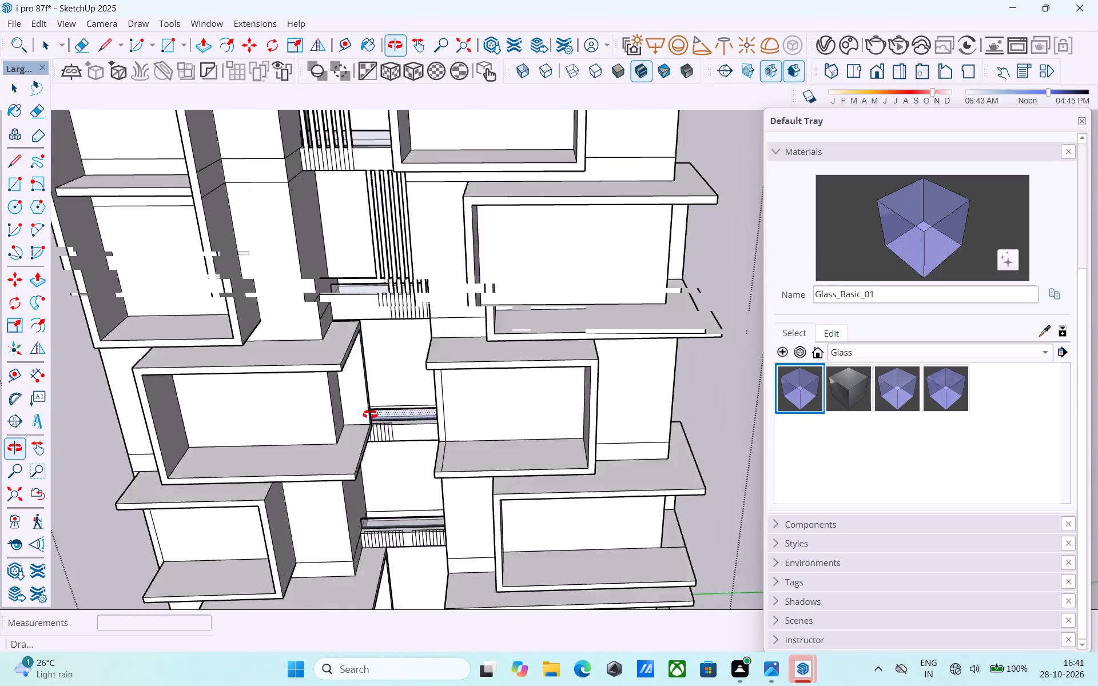
middle_click_drag(370, 414, 347, 401)
scroll(324, 408, "up", 9)
scroll(284, 365, "down", 3)
middle_click_drag(287, 368, 285, 429)
scroll(306, 372, "up", 4)
scroll(329, 349, "down", 4)
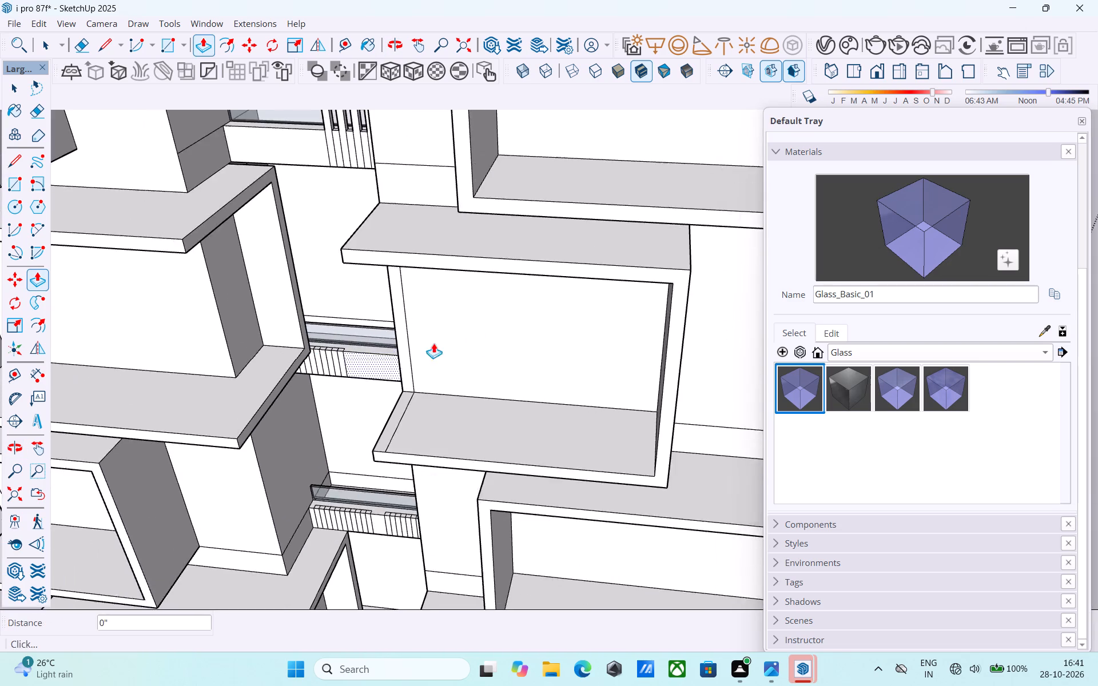
scroll(433, 343, "down", 16)
scroll(538, 276, "down", 3)
middle_click_drag(538, 276, 600, 257)
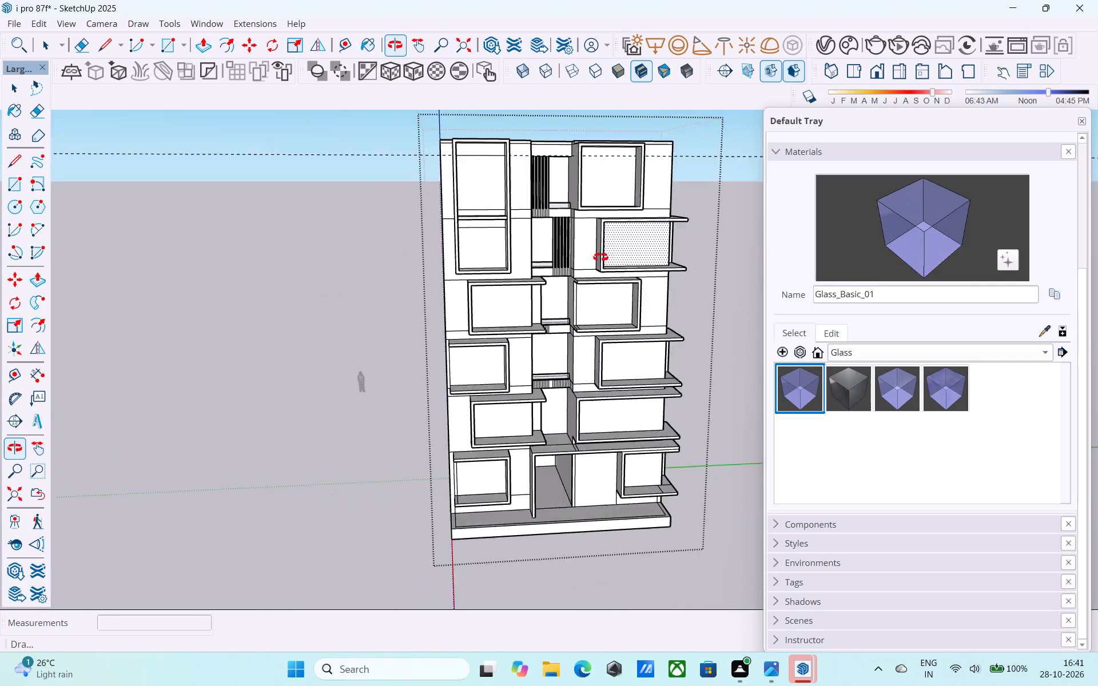
middle_click_drag(600, 257, 439, 348)
scroll(384, 413, "up", 10)
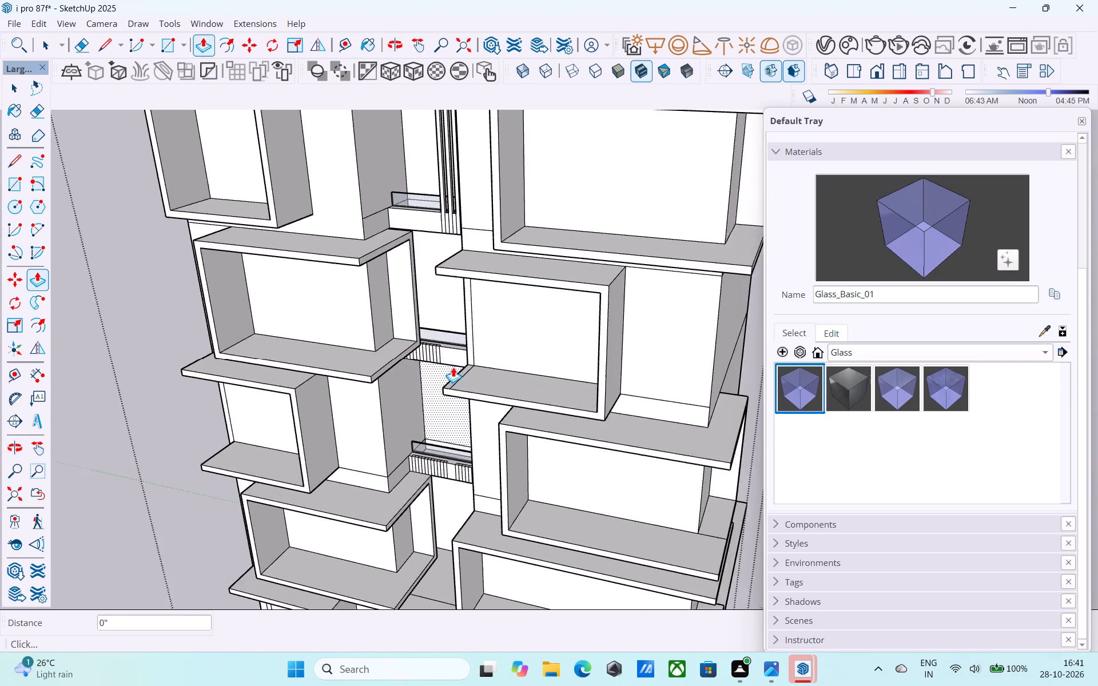
middle_click_drag(464, 402, 598, 532, "shift")
scroll(604, 532, "up", 11)
middle_click_drag(545, 501, 539, 501)
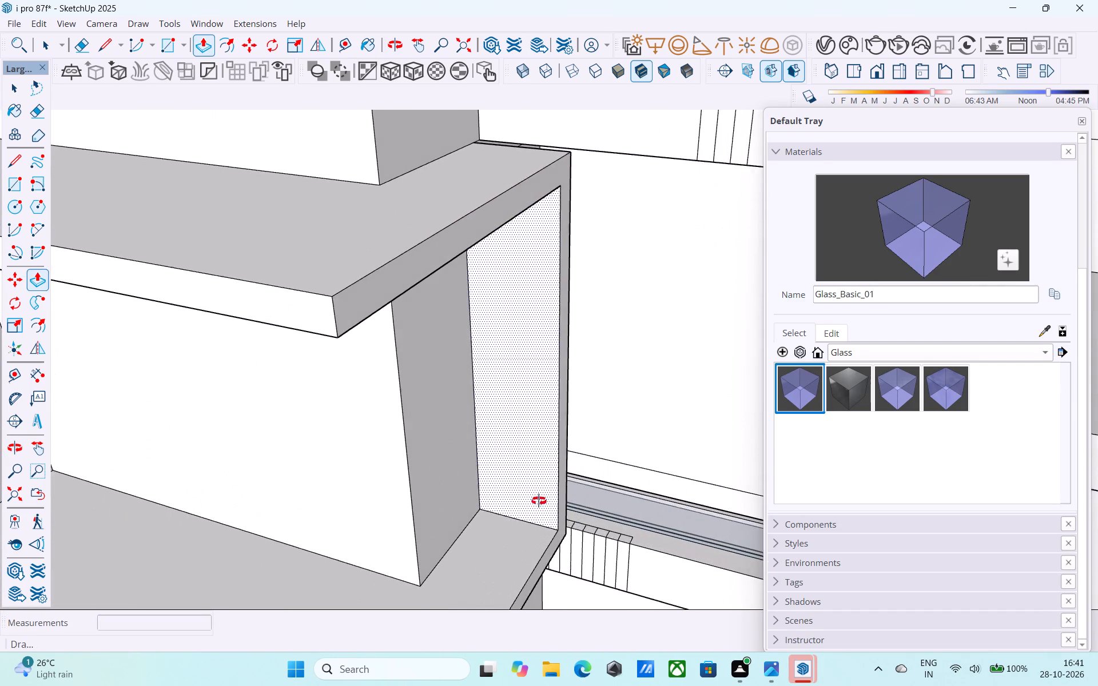
middle_click_drag(539, 501, 436, 470)
middle_click_drag(532, 593, 554, 519)
scroll(558, 512, "up", 12)
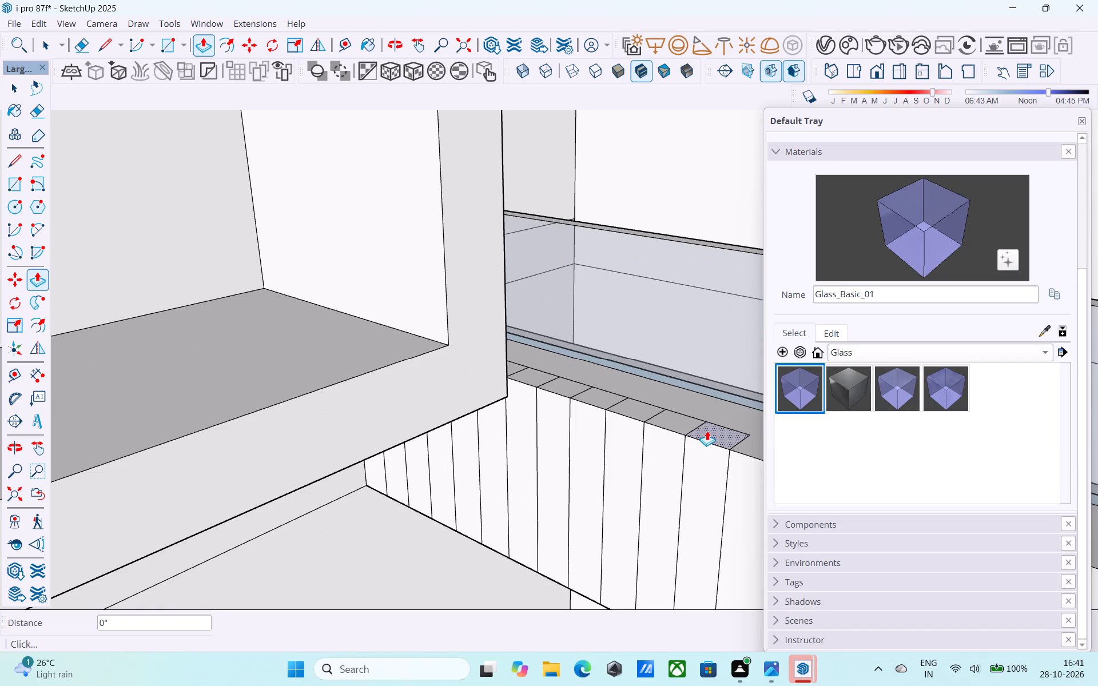
double_click(708, 430)
double_click(635, 402)
middle_click_drag(632, 402, 662, 474, "shift")
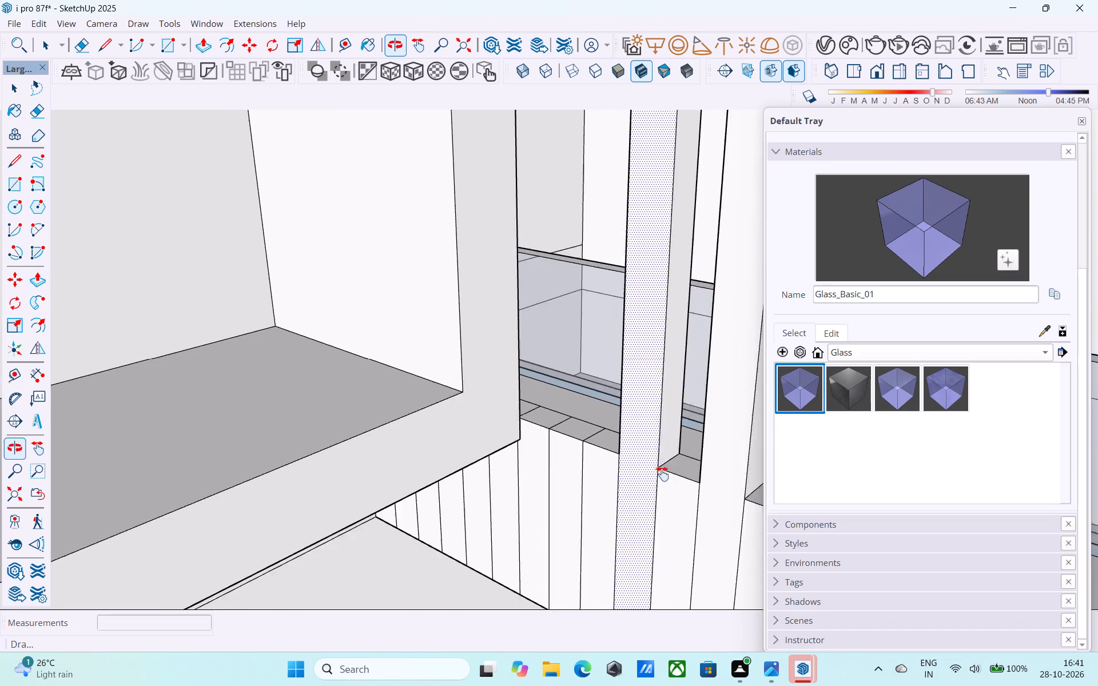
middle_click_drag(662, 474, 665, 476, "shift")
scroll(578, 435, "up", 3)
double_click(586, 449)
middle_click_drag(585, 449, 492, 437)
scroll(532, 443, "up", 1)
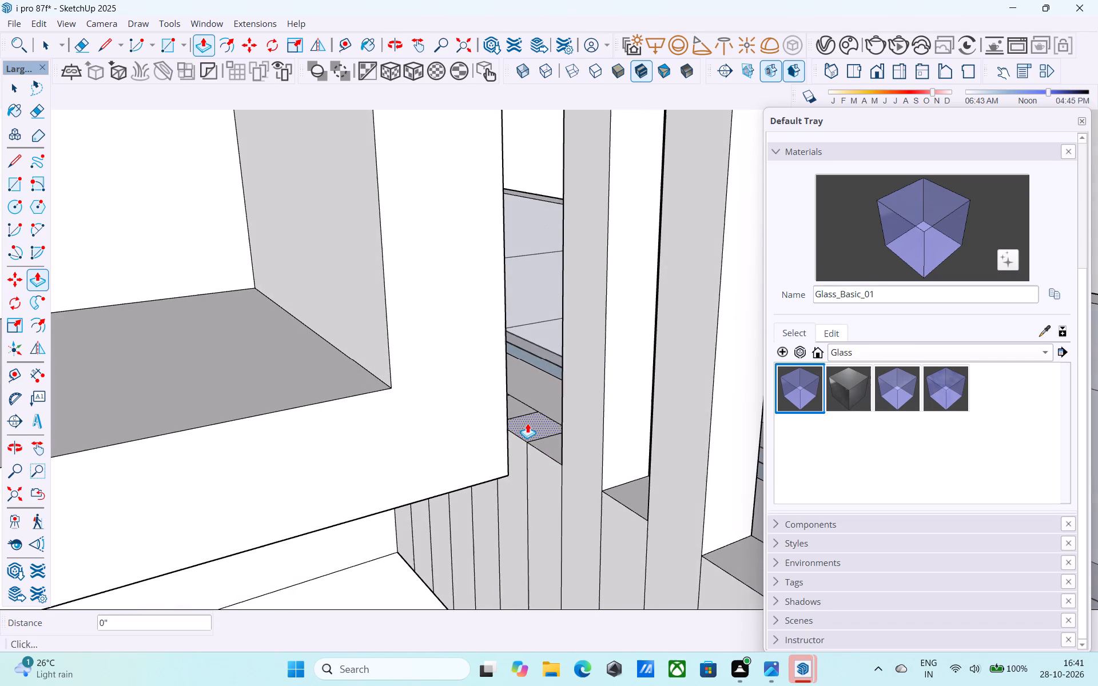
double_click(527, 423)
Extrude the two remaining alternate top cells nearest the left pier on the third recess slab, completing its six fins.
middle_click_drag(527, 423, 529, 246)
scroll(478, 500, "up", 6)
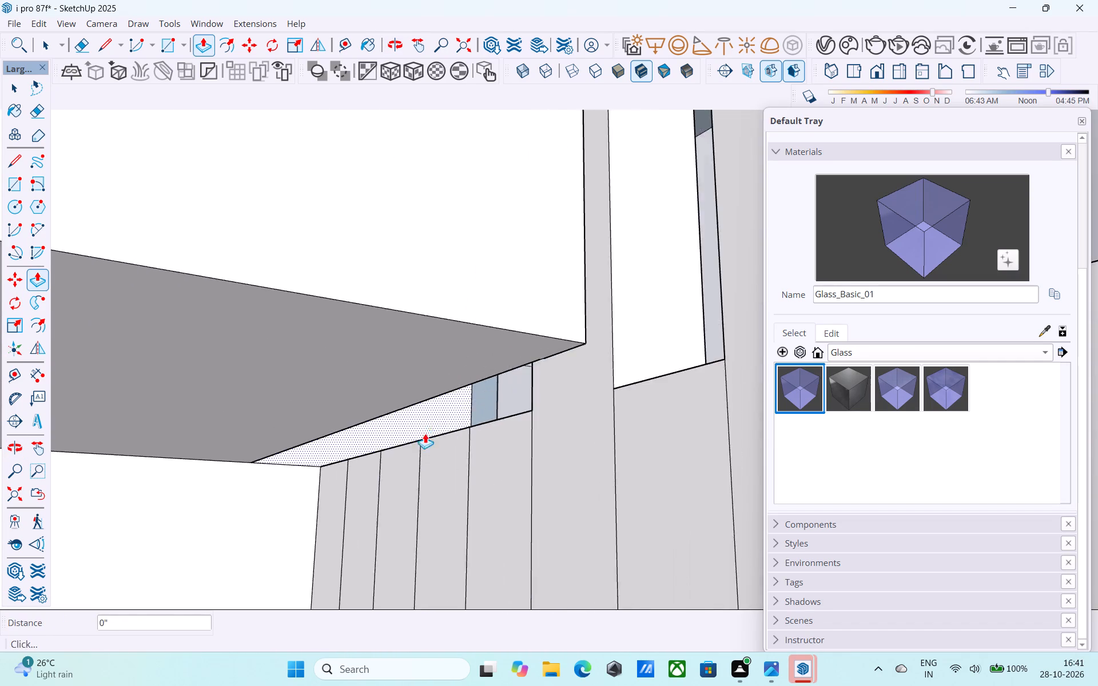
scroll(425, 433, "up", 7)
middle_click_drag(580, 405, 568, 468)
scroll(530, 515, "down", 2)
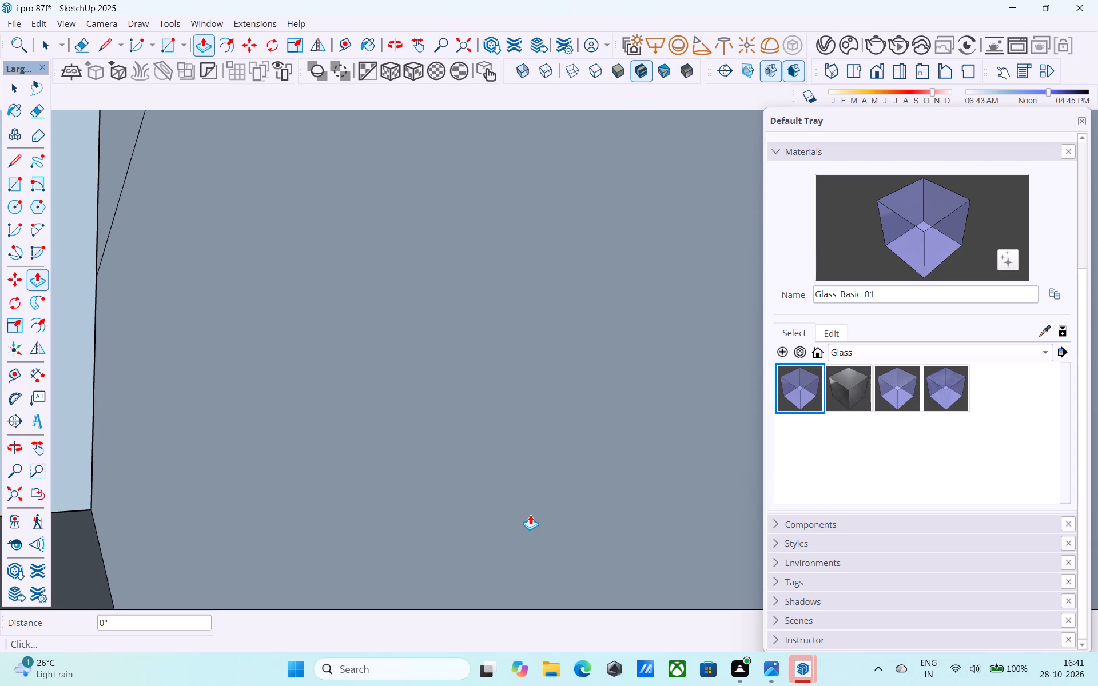
middle_click_drag(529, 513, 152, 228, "shift")
middle_click_drag(386, 341, 29, 323, "shift")
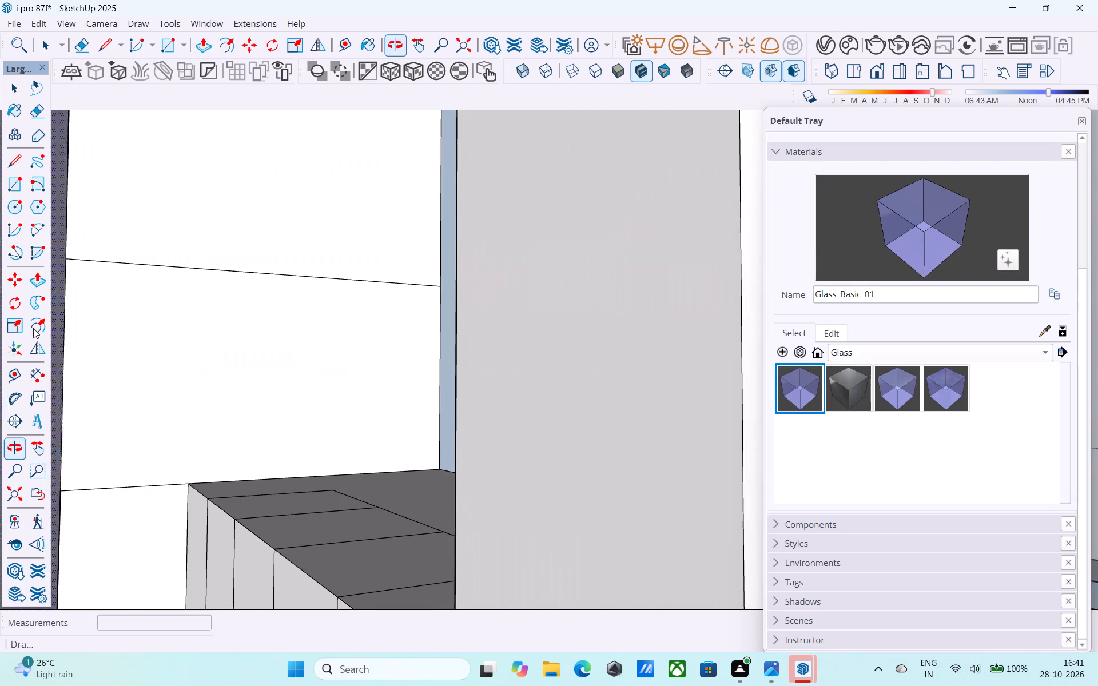
middle_click_drag(323, 460, 305, 401, "shift")
double_click(319, 446)
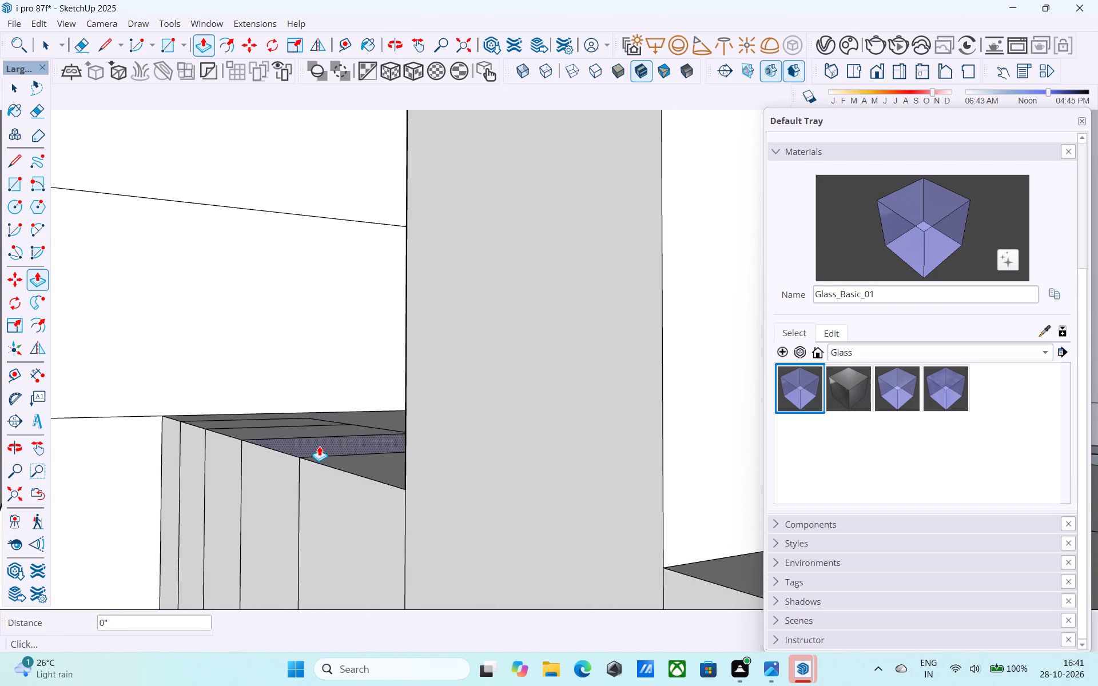
scroll(205, 415, "up", 8)
double_click(212, 445)
scroll(229, 420, "down", 4)
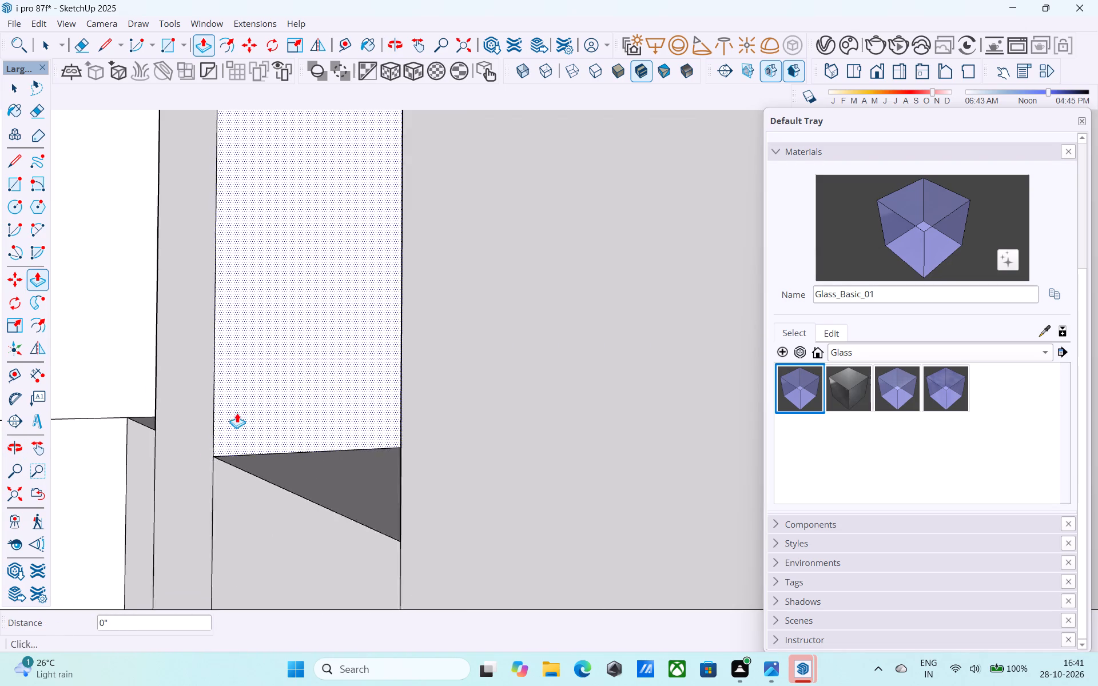
Push the recess-side face of the left balcony frame in front of the third slab's fins back by about 11 13/16".
scroll(237, 413, "down", 12)
middle_click_drag(267, 438, 387, 429)
scroll(380, 425, "down", 17)
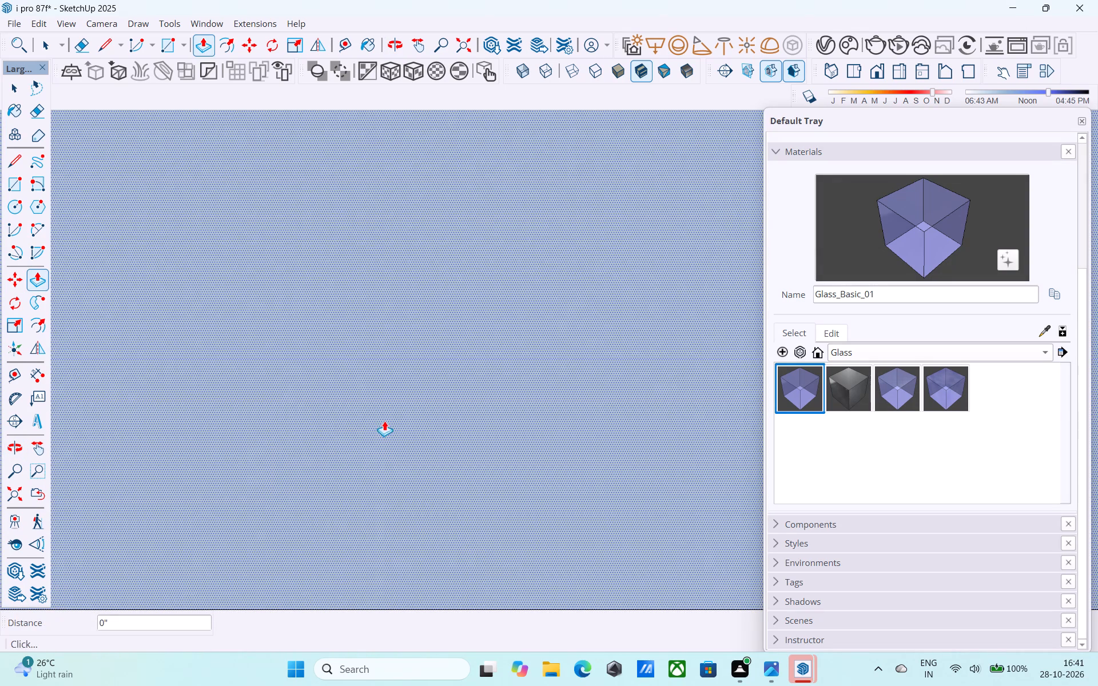
scroll(384, 421, "down", 20)
scroll(384, 421, "down", 20)
scroll(384, 421, "down", 3)
key("space")
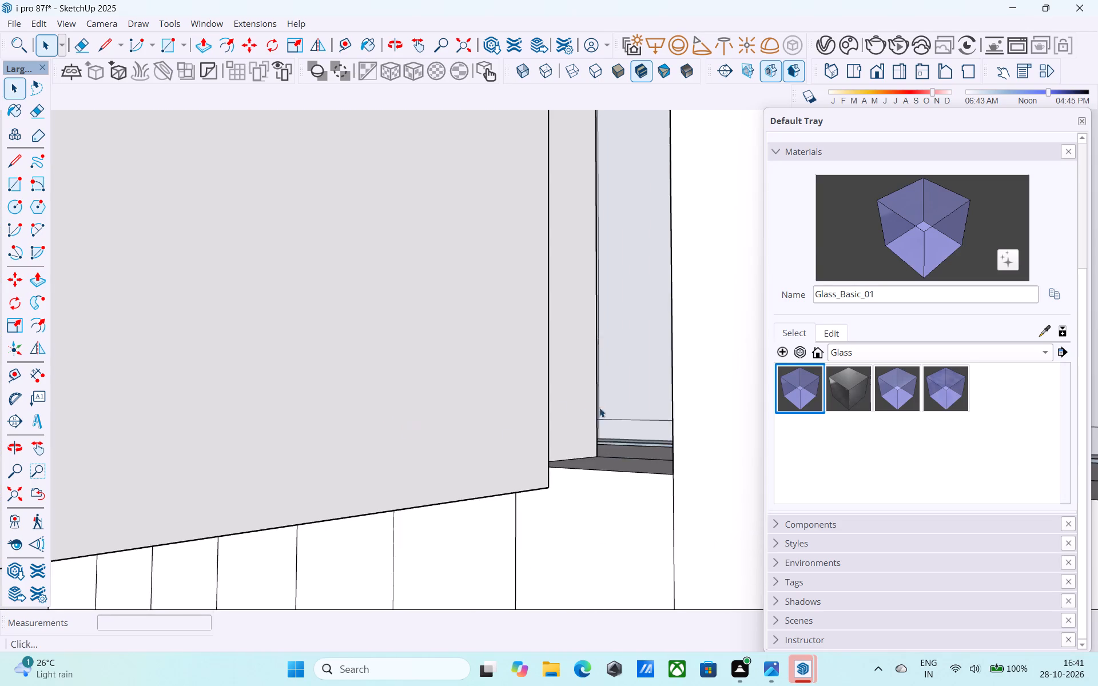
middle_click_drag(599, 407, 704, 405)
scroll(684, 400, "down", 20)
scroll(684, 400, "down", 9)
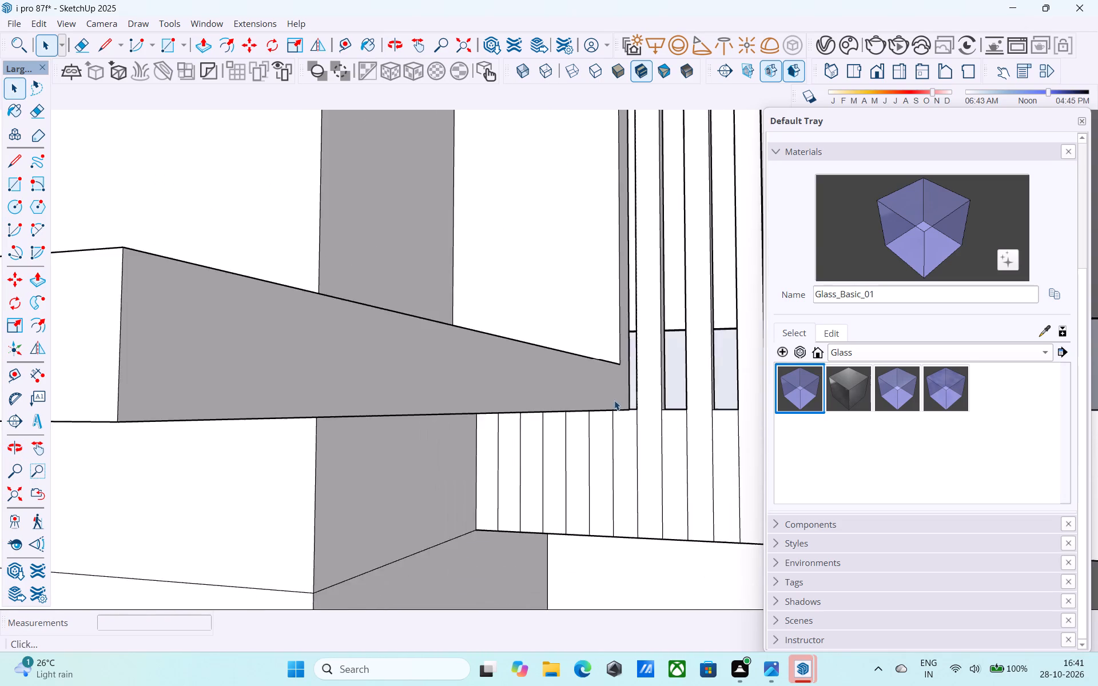
scroll(614, 400, "down", 16)
middle_click_drag(628, 407, 532, 516)
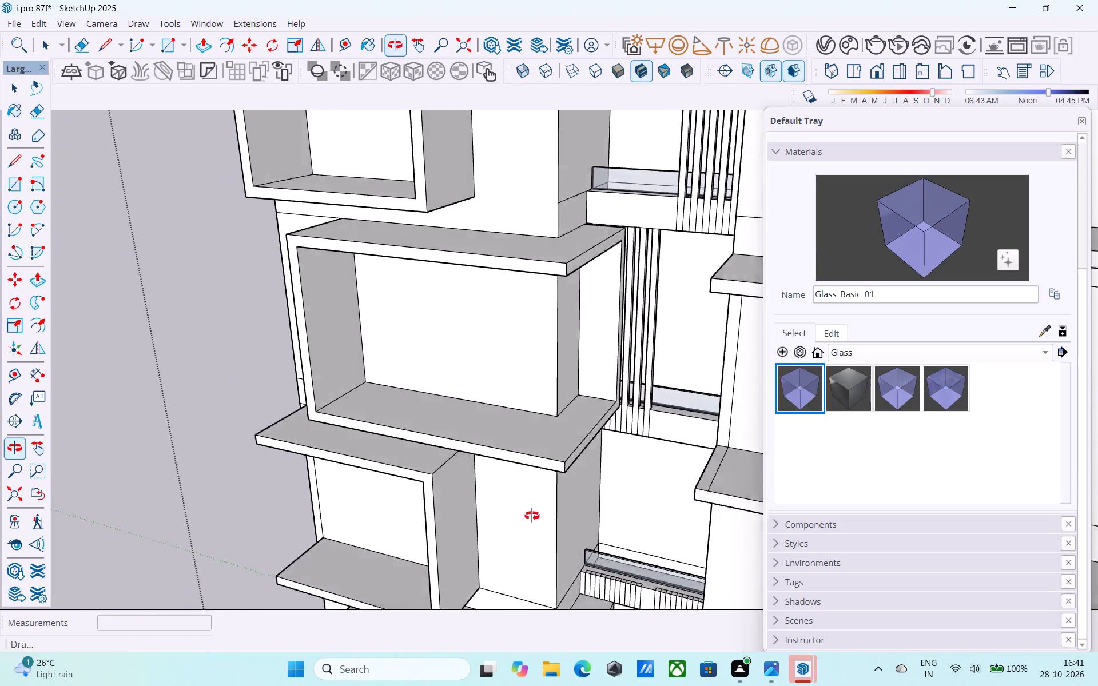
middle_click_drag(532, 516, 708, 400)
scroll(440, 360, "down", 9)
middle_click_drag(535, 484, 546, 476)
middle_click_drag(548, 452, 487, 486)
scroll(731, 380, "down", 5)
middle_click_drag(734, 383, 744, 364)
scroll(497, 368, "up", 13)
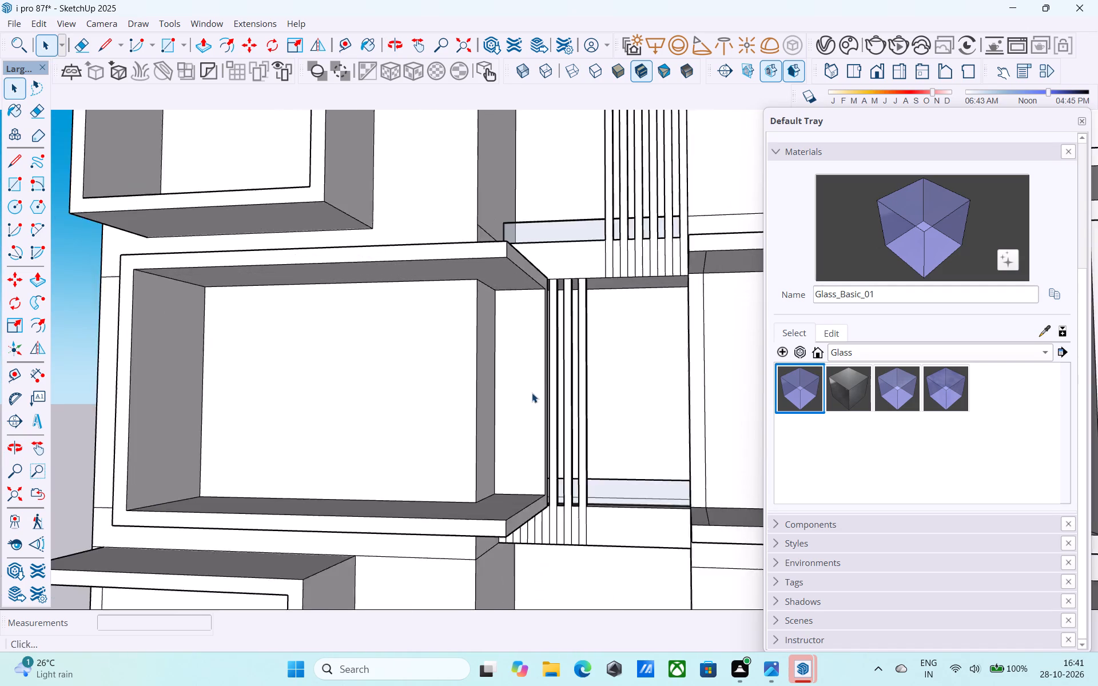
scroll(532, 393, "up", 3)
middle_click_drag(522, 394, 353, 406)
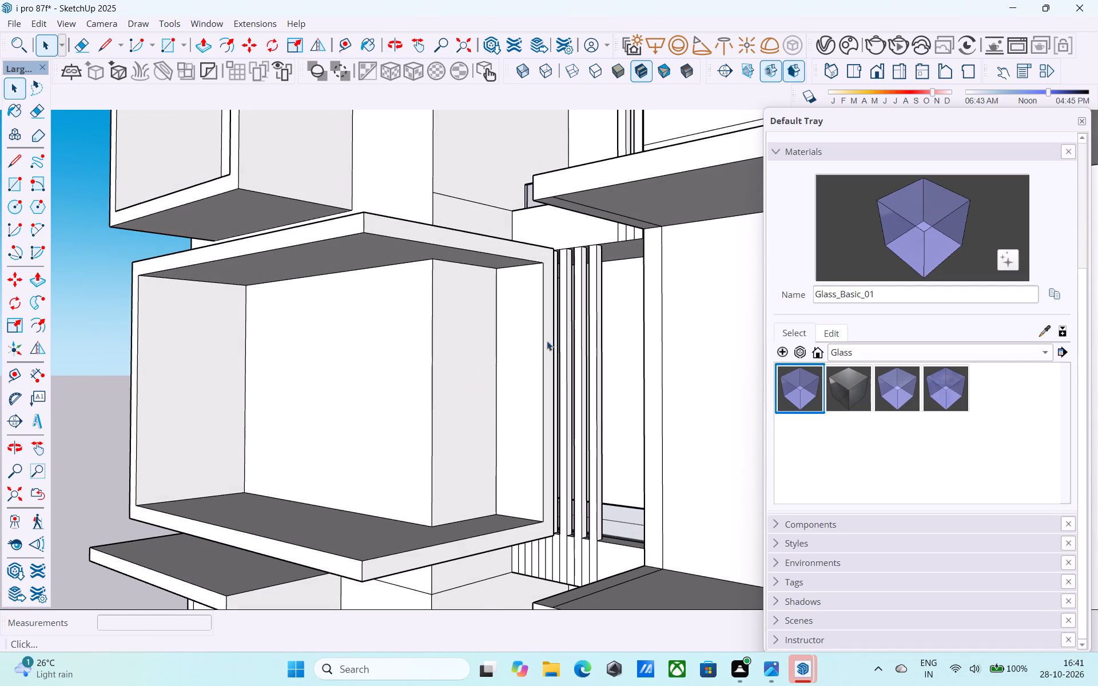
scroll(543, 339, "up", 3)
left_click(548, 340)
key("p")
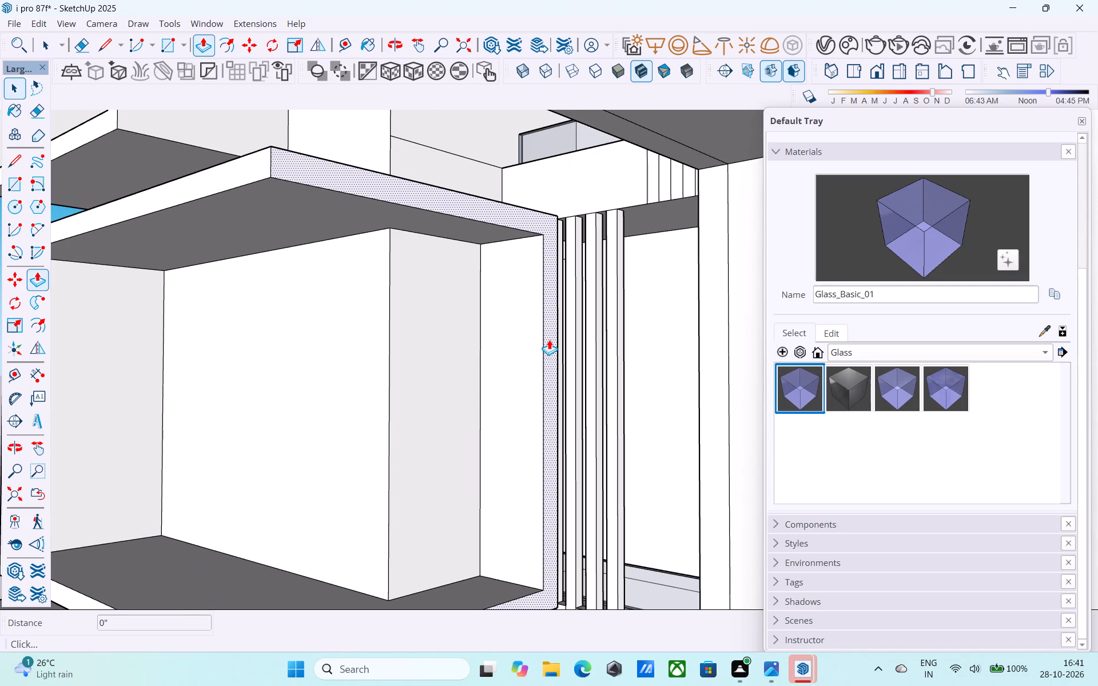
left_click(549, 340)
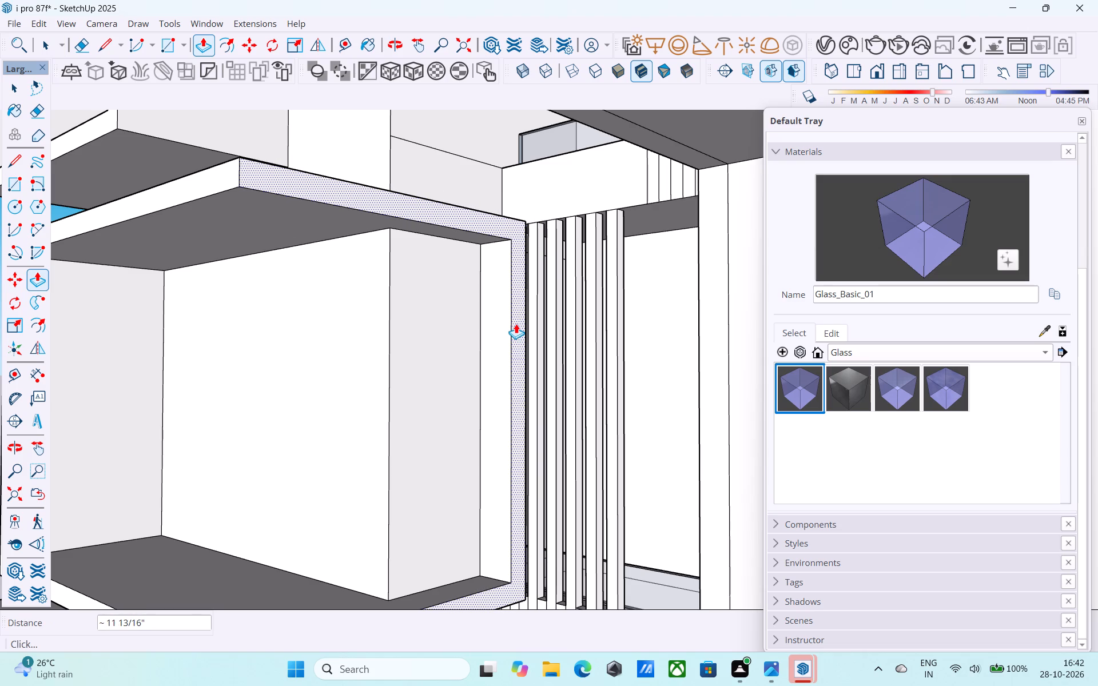
left_click(516, 324)
Push the recess-side face of the left balcony frame below the fourth slab back about 11 13/16", aligning it with the shortened frame above.
scroll(520, 320, "down", 16)
middle_click_drag(548, 413, 551, 356)
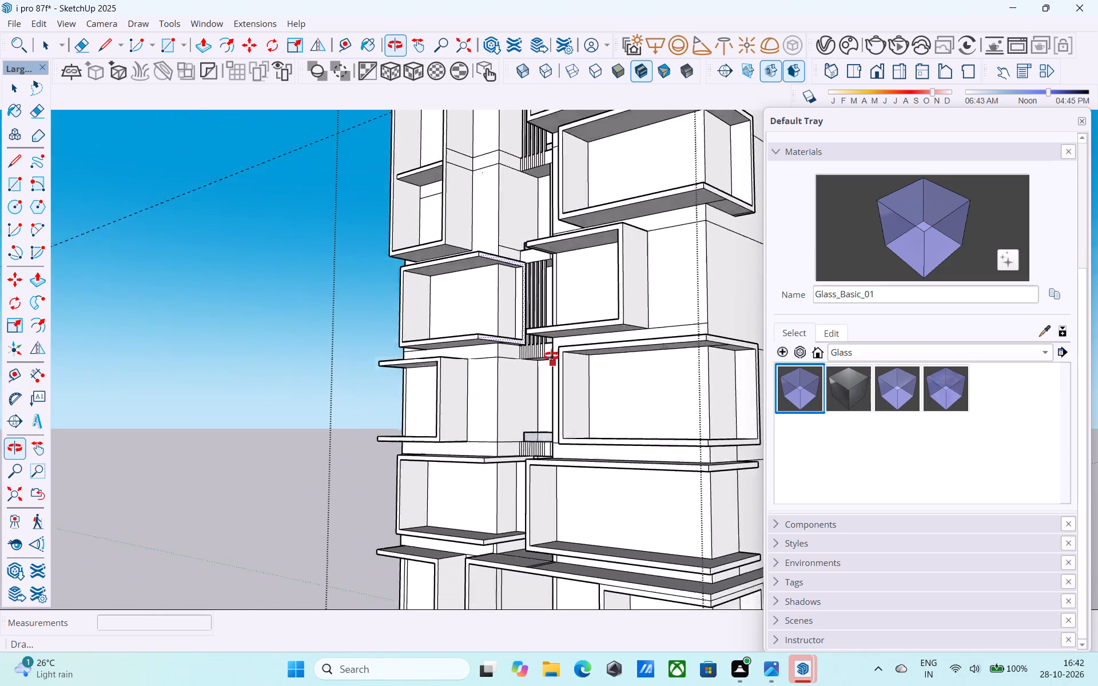
middle_click_drag(551, 356, 527, 311)
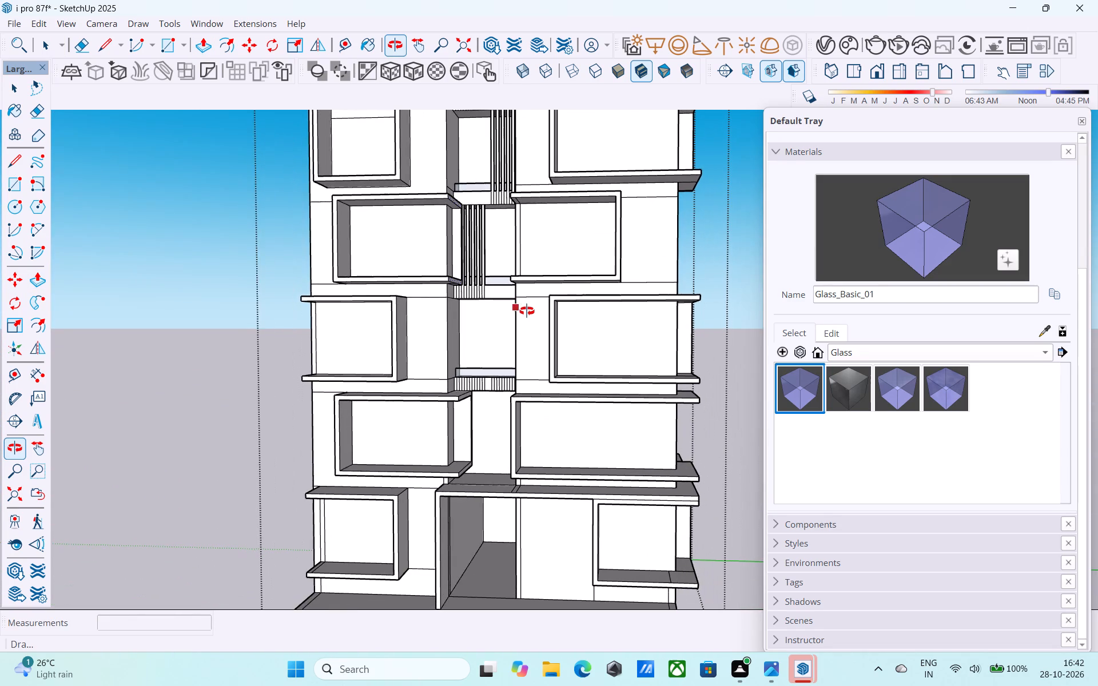
middle_click_drag(527, 311, 504, 376)
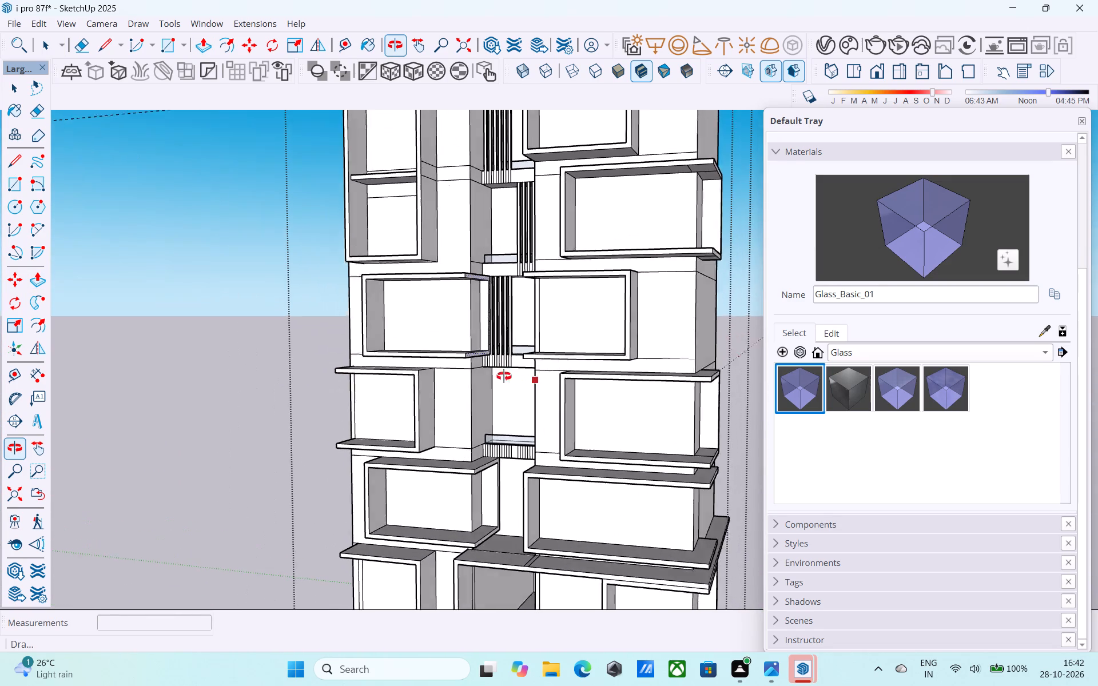
middle_click_drag(504, 376, 478, 372)
middle_click_drag(445, 308, 446, 331)
key("space")
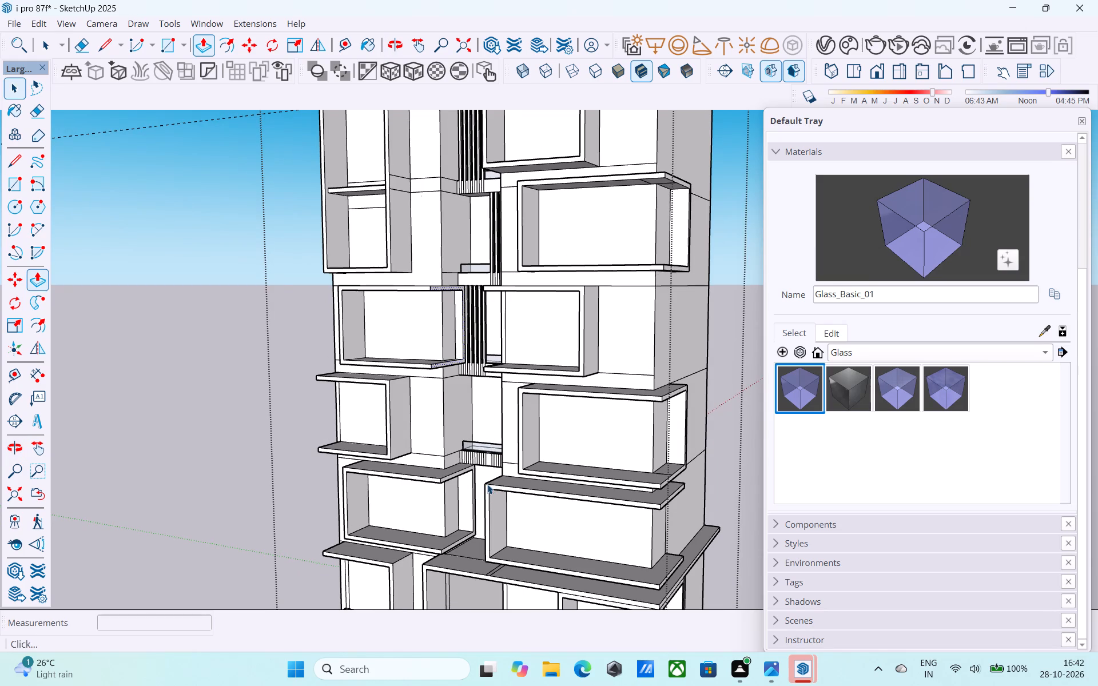
scroll(487, 482, "down", 1)
middle_click_drag(486, 483, 471, 500, "shift")
scroll(478, 512, "up", 10)
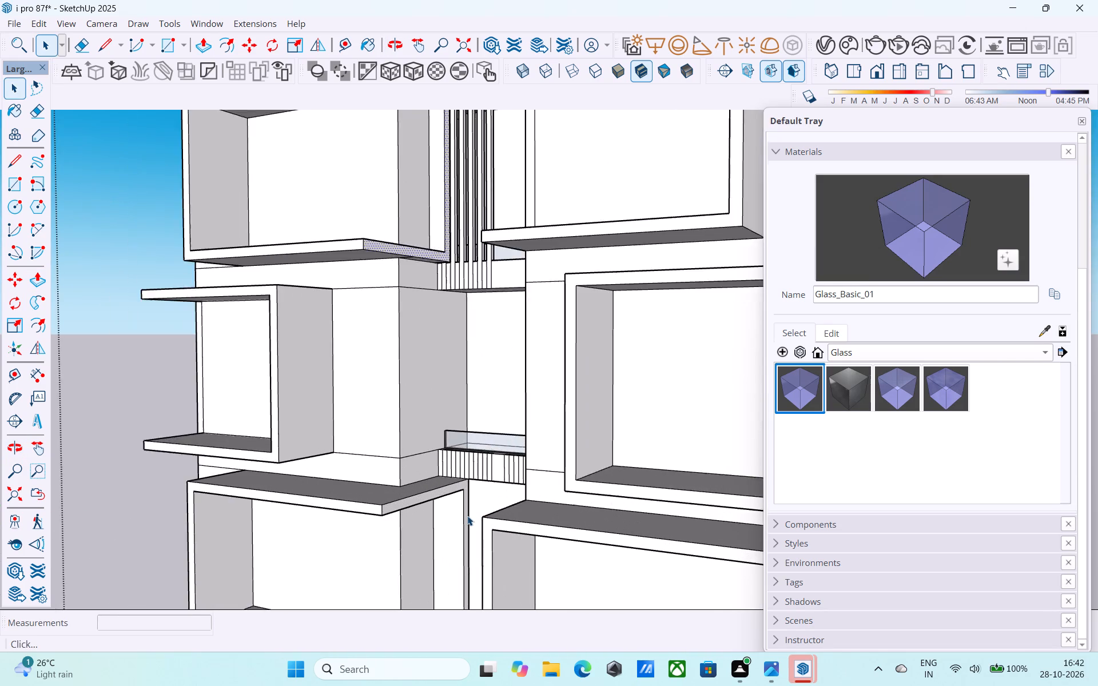
scroll(467, 516, "up", 2)
left_click(467, 510)
scroll(467, 510, "up", 4)
left_click(462, 500)
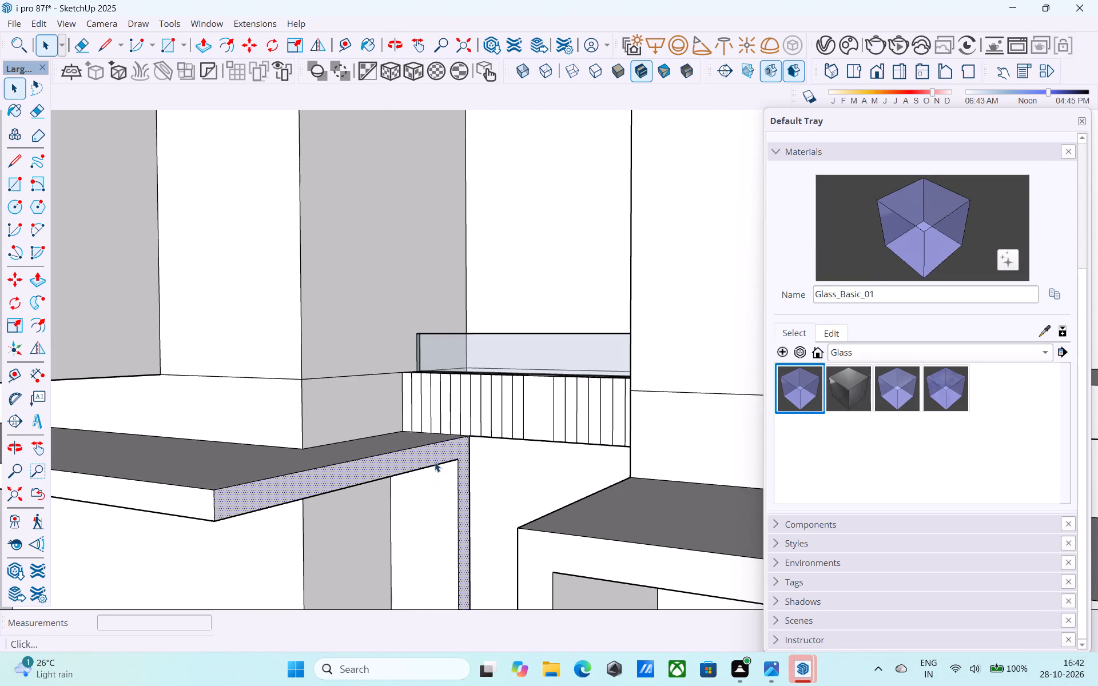
key("p")
left_click(449, 445)
scroll(437, 382, "down", 4)
middle_click_drag(437, 382, 454, 612, "shift")
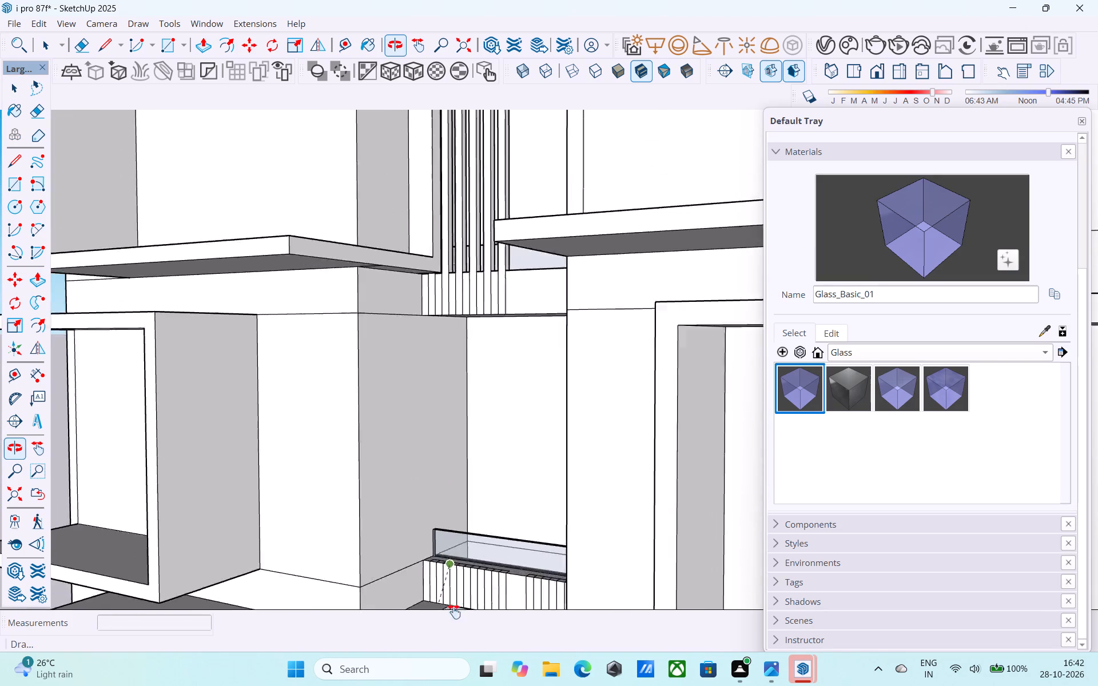
middle_click_drag(454, 612, 464, 654, "shift")
middle_click_drag(451, 134, 421, 46, "shift")
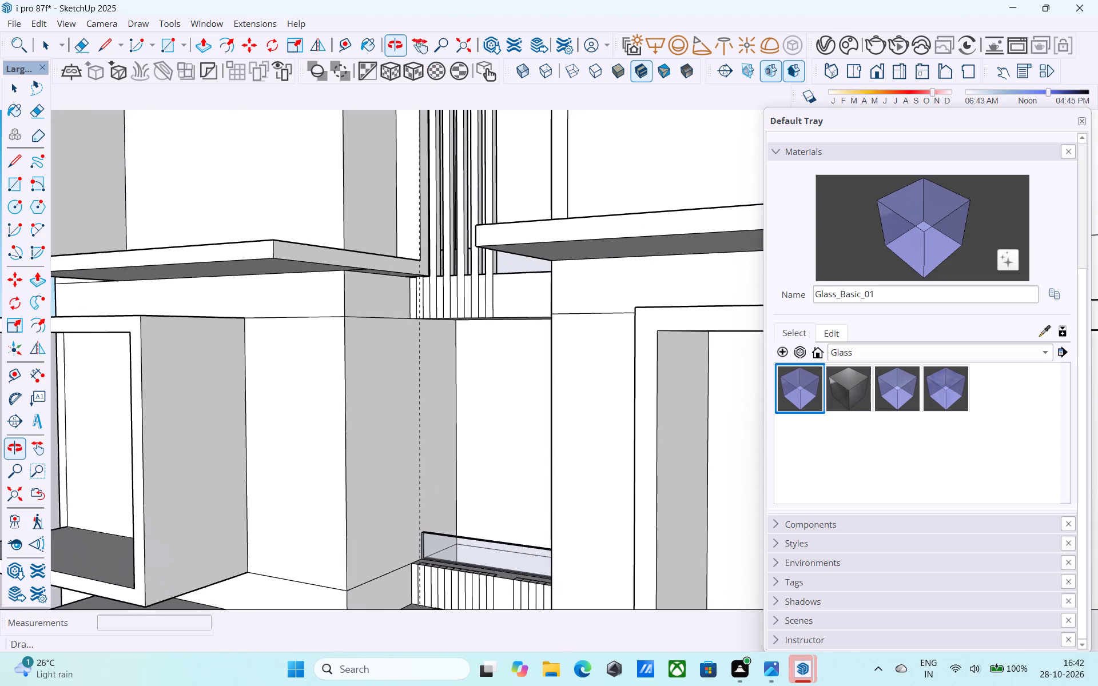
middle_click_drag(421, 46, 413, 24, "shift")
left_click(375, 235)
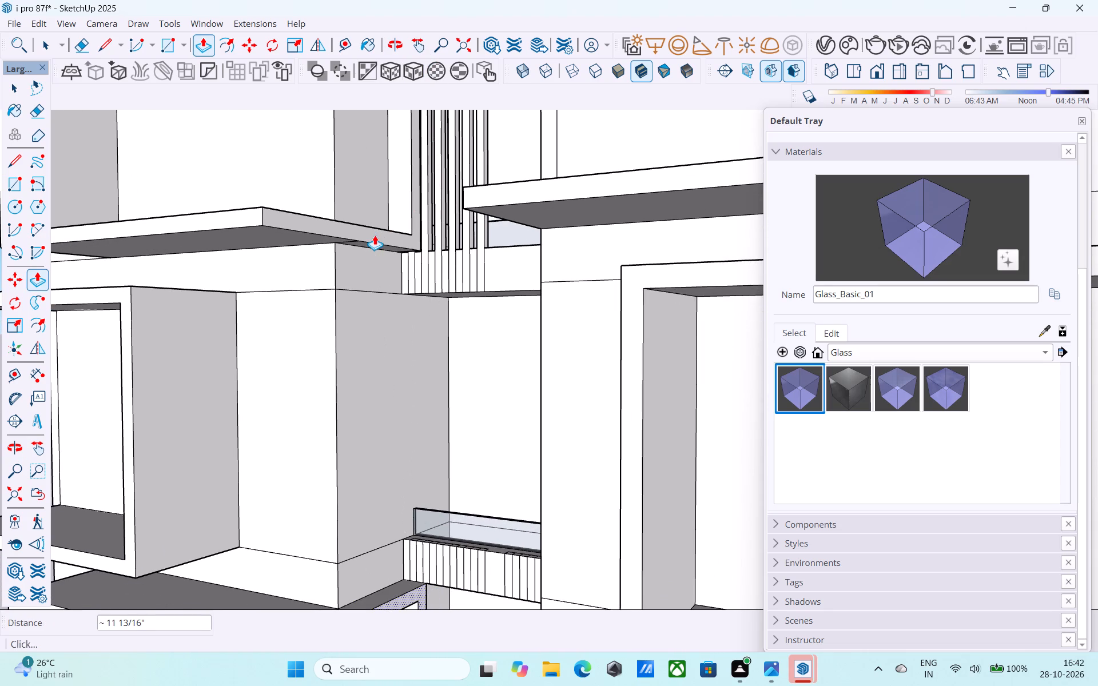
Save the model.
scroll(374, 230, "down", 14)
middle_click_drag(383, 231, 484, 256)
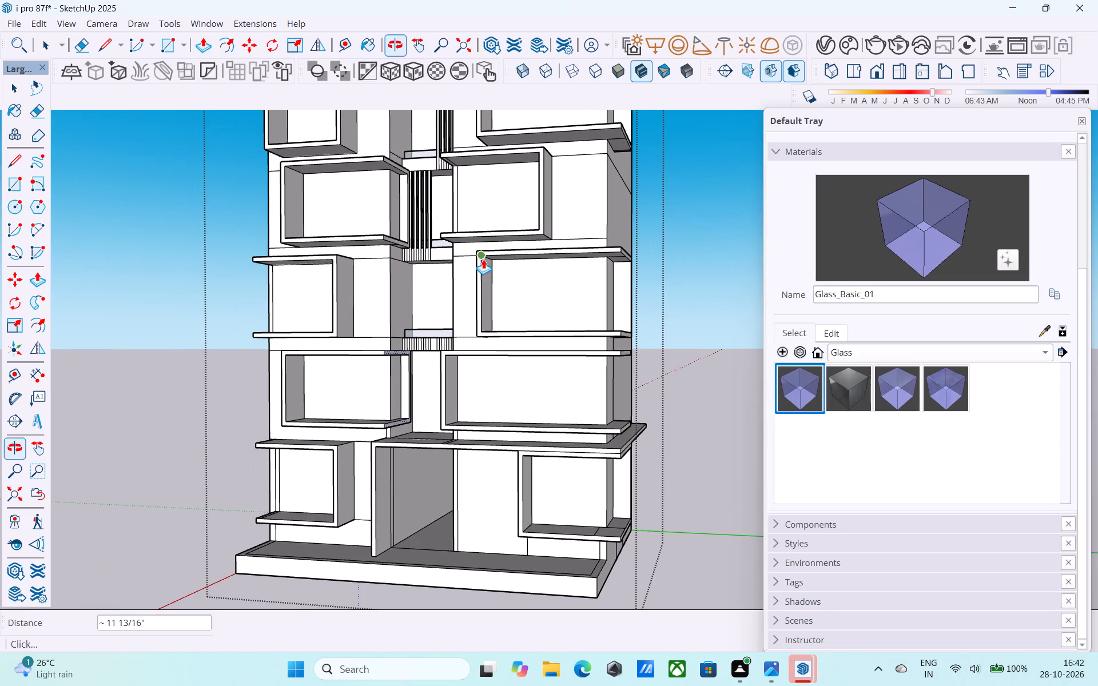
key("ctrl+s")
key("space")
scroll(485, 244, "down", 7)
middle_click_drag(485, 245, 425, 315)
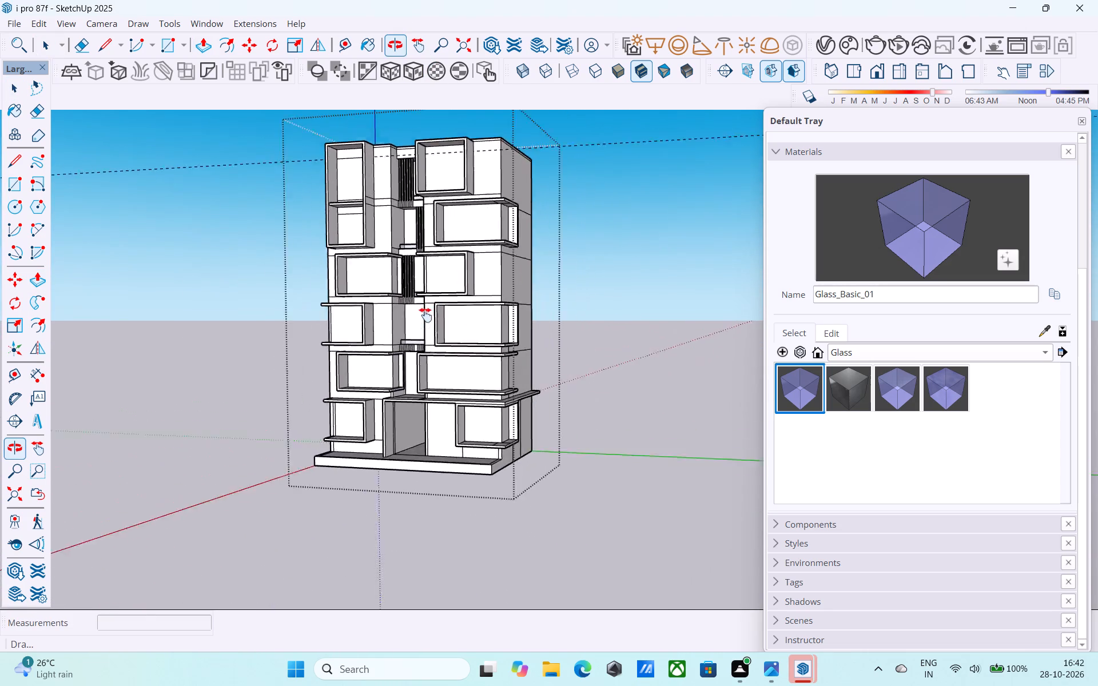
middle_click_drag(425, 315, 545, 343)
key("ctrl+s")
Extrude the innermost top cell of the fourth recess slab's right strip set 9' up to the slab above as a fin.
middle_click_drag(518, 309, 484, 196)
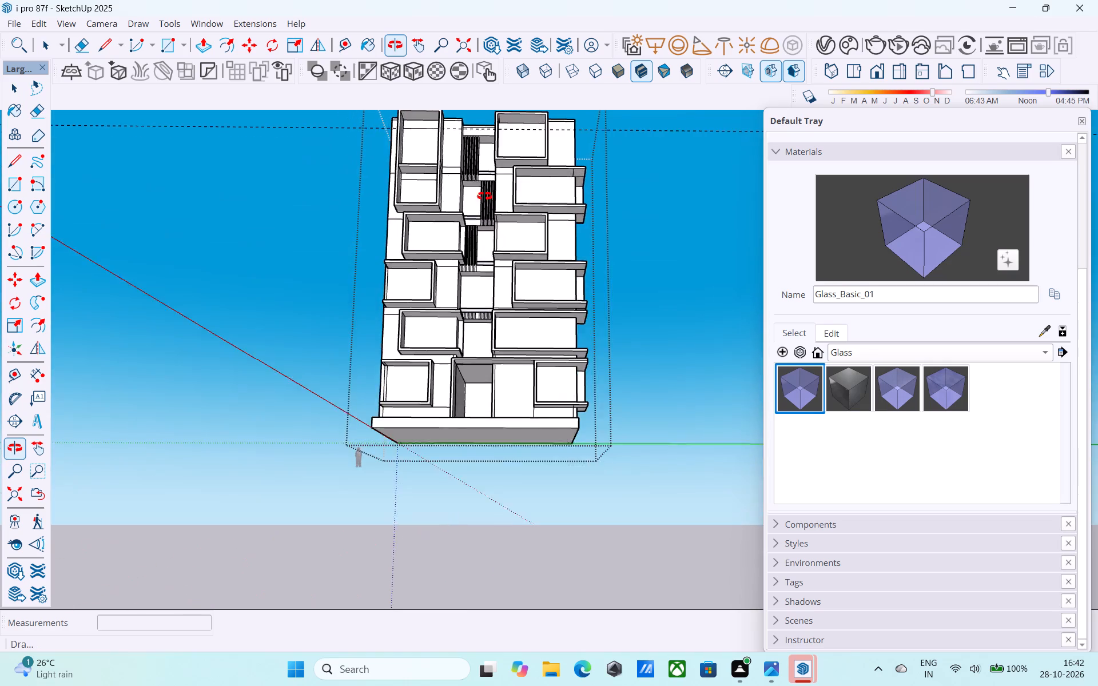
middle_click_drag(484, 196, 487, 204)
scroll(484, 320, "up", 8)
middle_click_drag(483, 318, 515, 417)
scroll(527, 358, "up", 12)
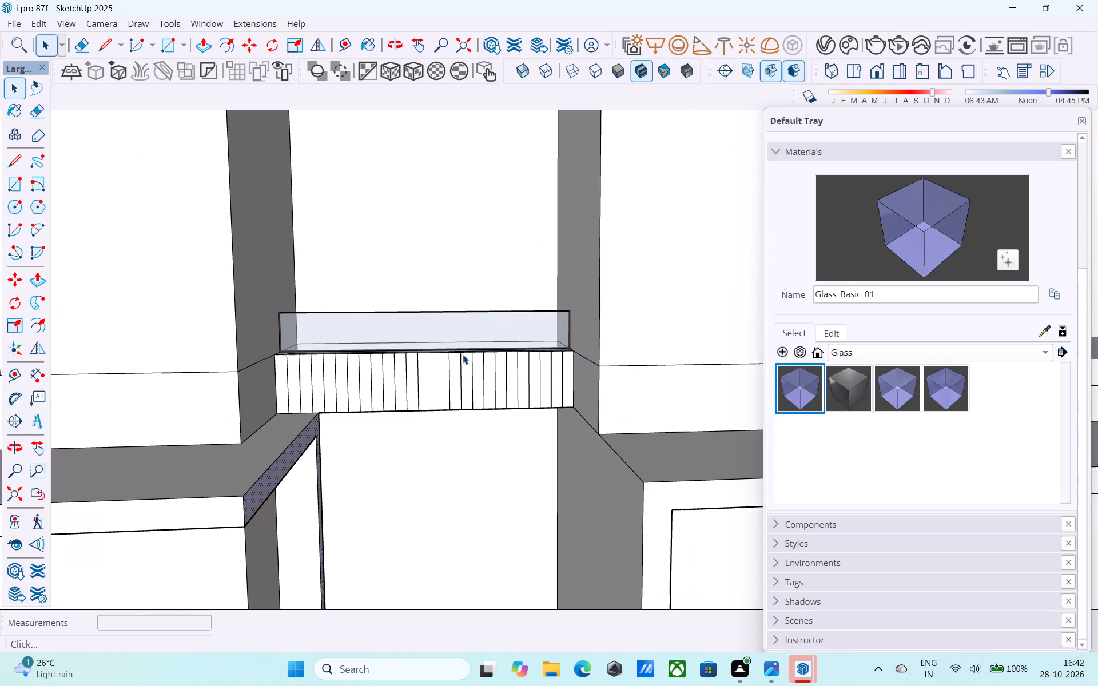
middle_click_drag(456, 368, 476, 488)
scroll(452, 349, "up", 13)
left_click(468, 363)
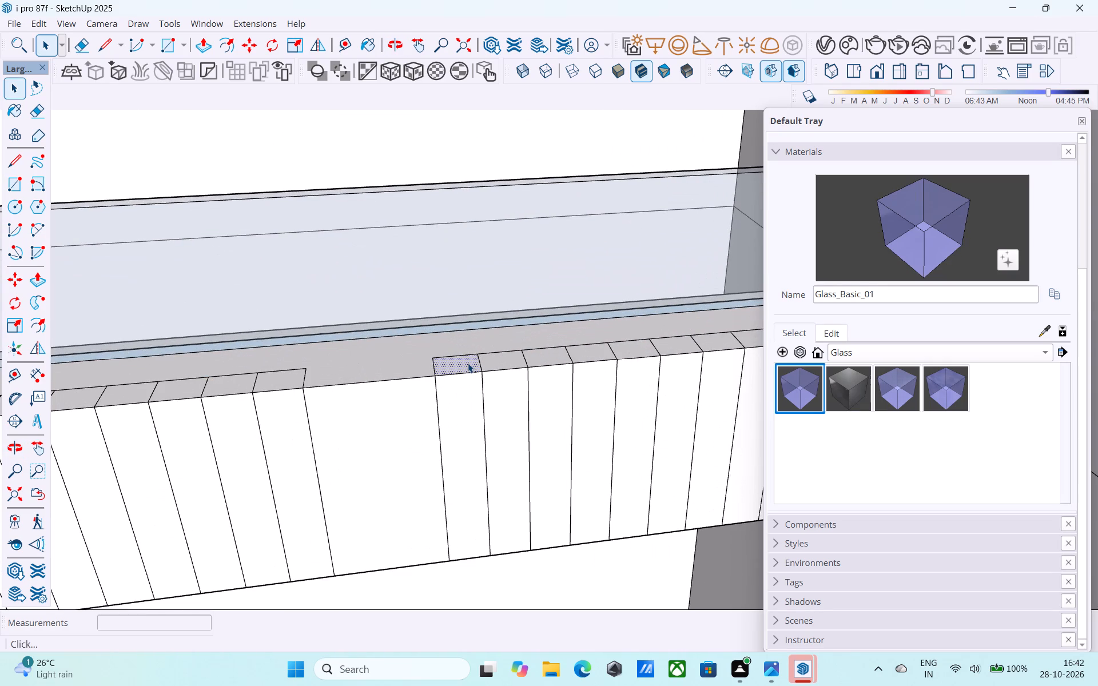
key("p")
double_click(468, 362)
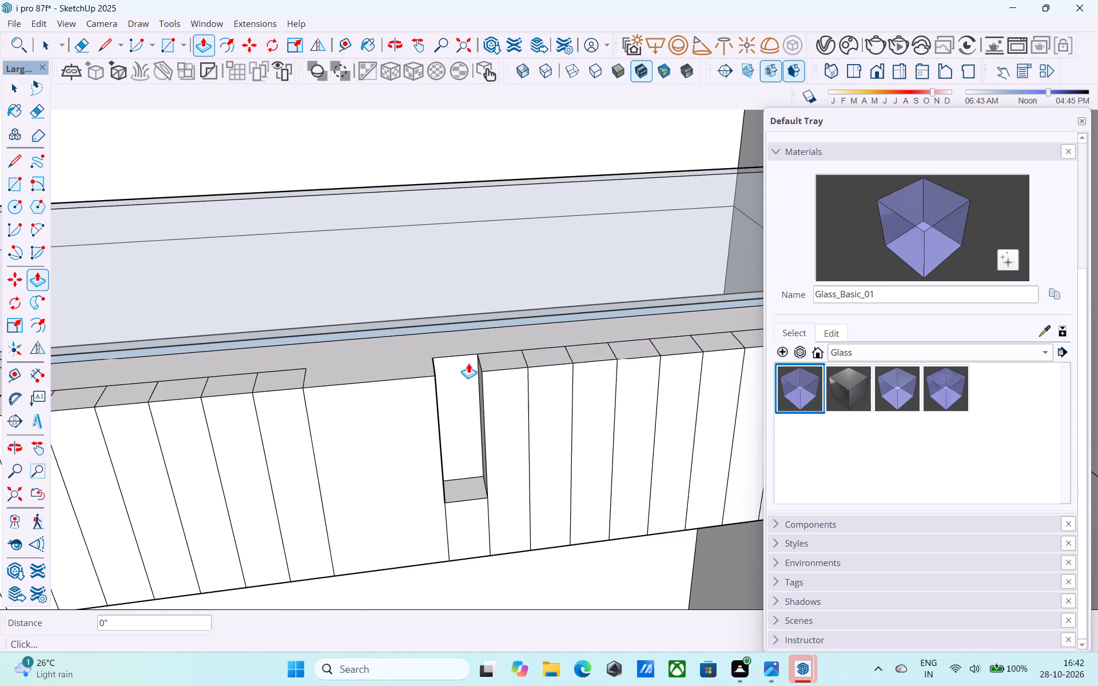
key("ctrl+z")
left_click(462, 360)
scroll(421, 192, "down", 5)
middle_click_drag(421, 192, 415, 421)
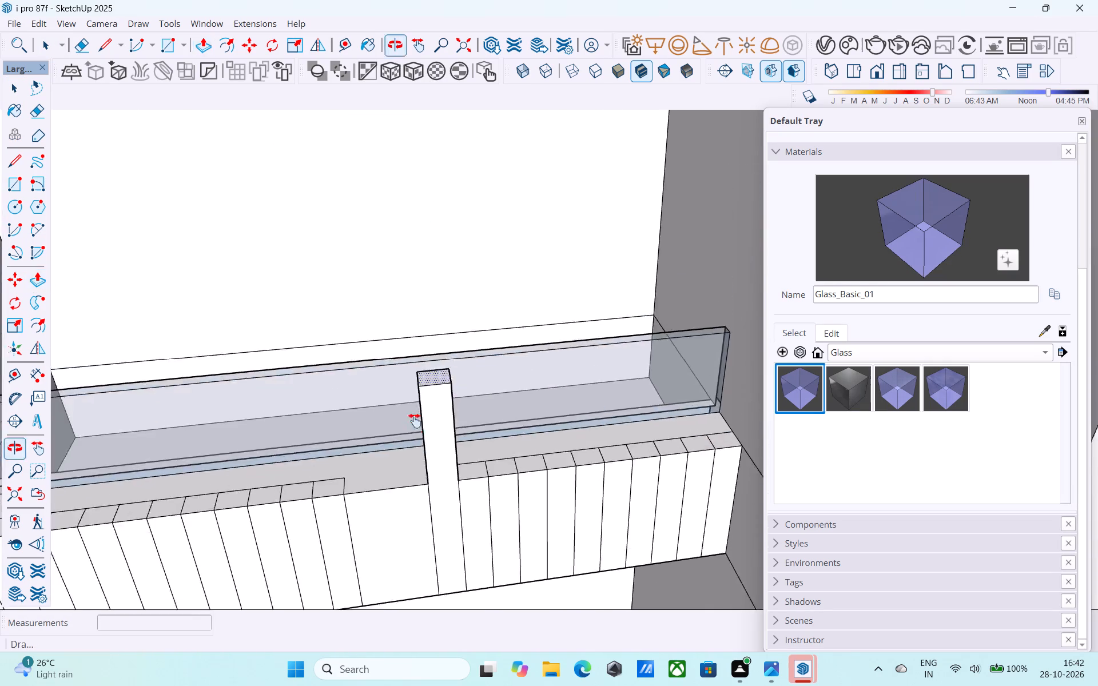
middle_click_drag(415, 421, 477, 328)
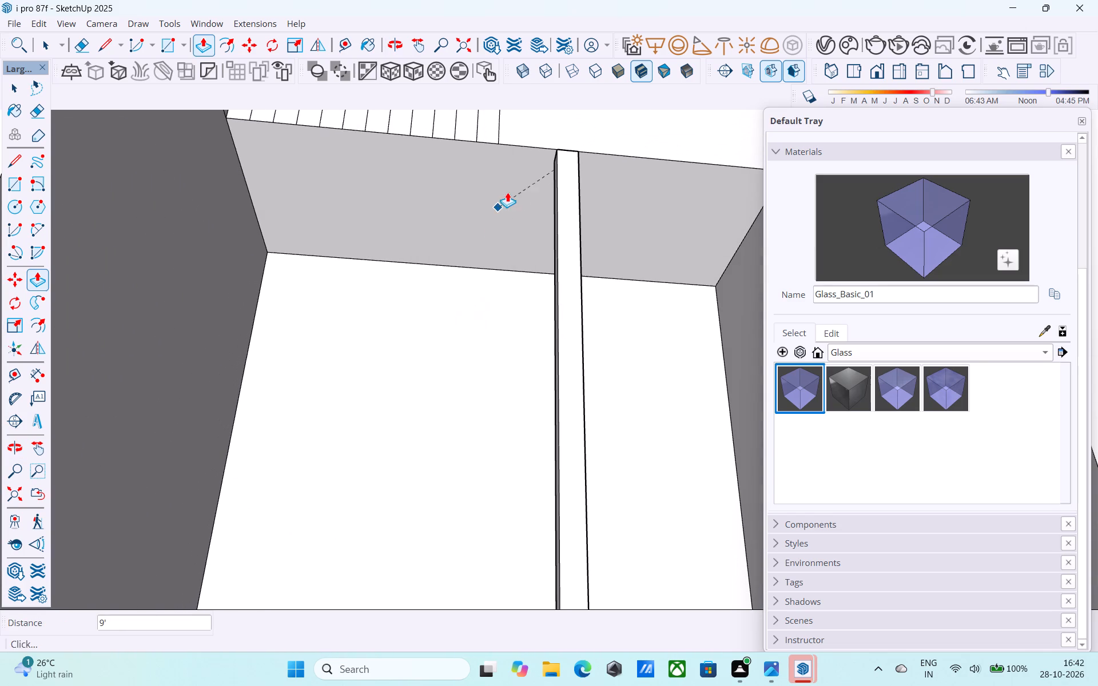
left_click(530, 172)
Extrude the five remaining alternate top cells toward the right pier on the fourth recess slab, repeating the 9' distance.
scroll(523, 192, "down", 4)
middle_click_drag(522, 320, 480, 102)
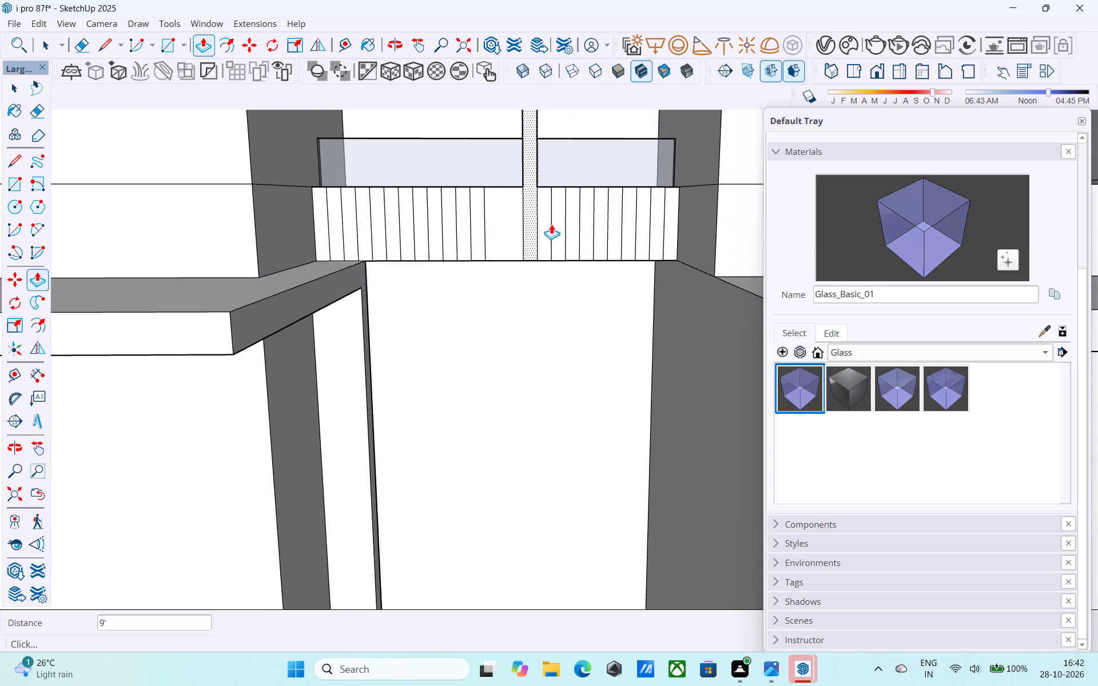
middle_click_drag(557, 222, 566, 330)
scroll(588, 168, "up", 12)
scroll(560, 208, "down", 1)
middle_click_drag(559, 206, 419, 214)
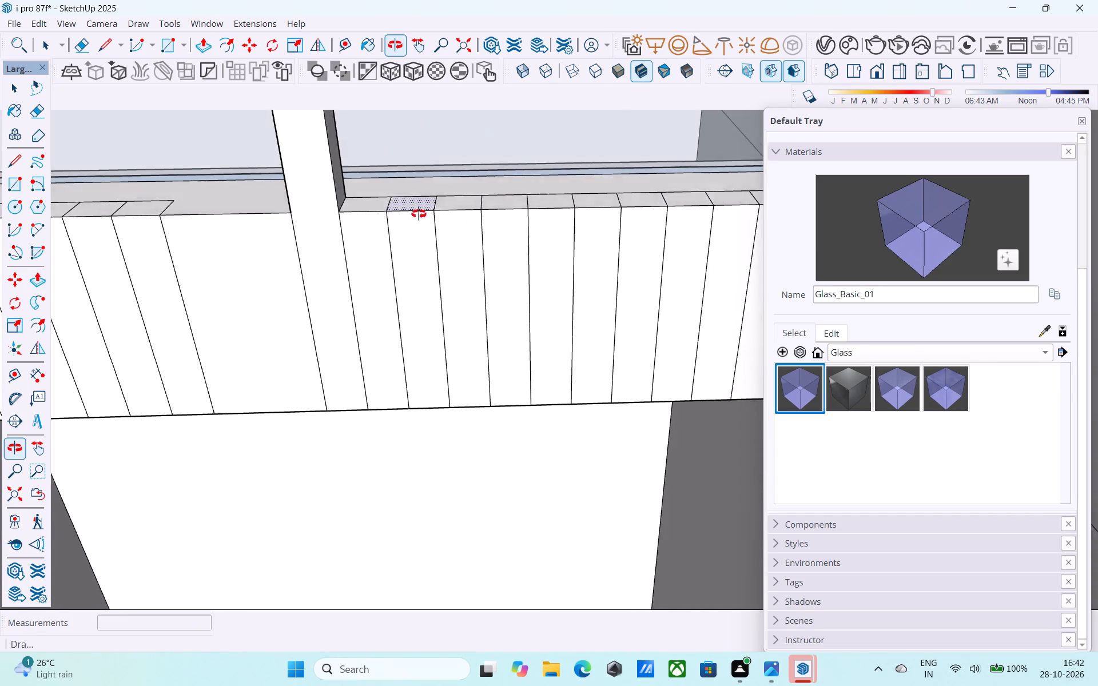
middle_click_drag(419, 214, 456, 241)
double_click(408, 209)
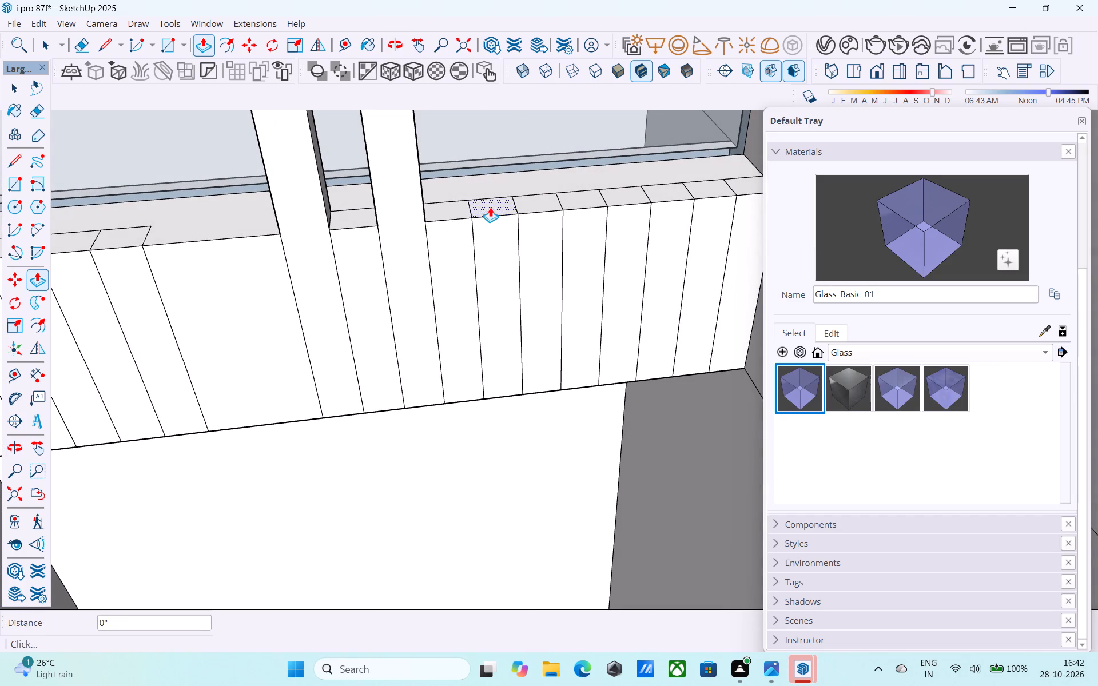
double_click(490, 207)
double_click(578, 194)
middle_click_drag(595, 190, 409, 172, "shift")
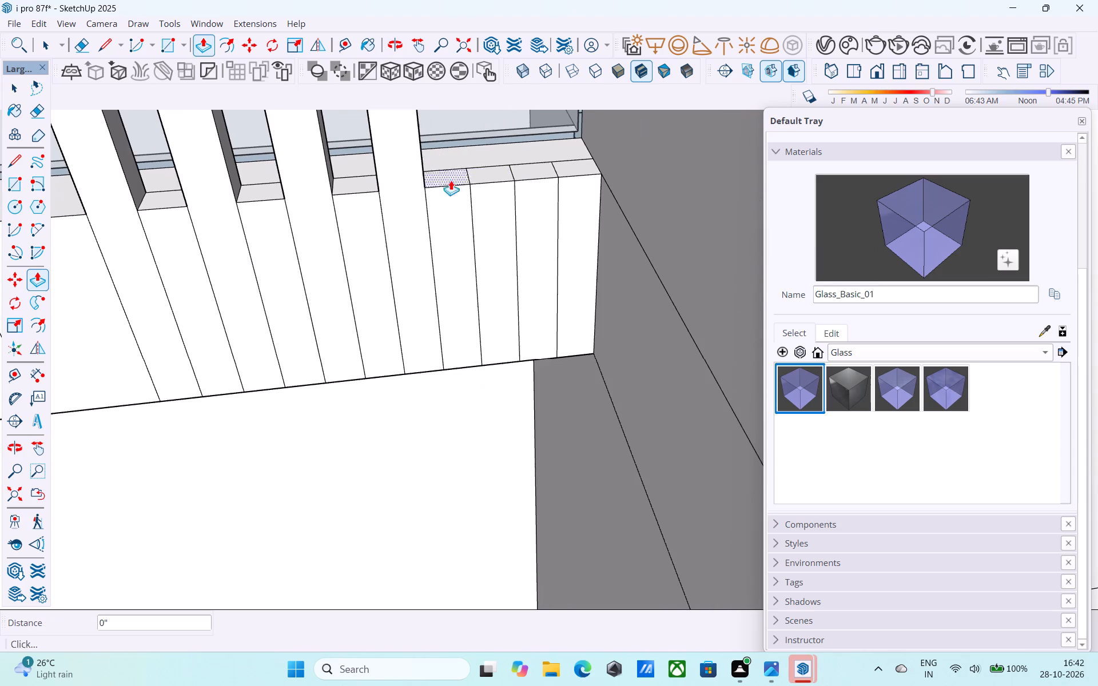
double_click(497, 173)
double_click(587, 162)
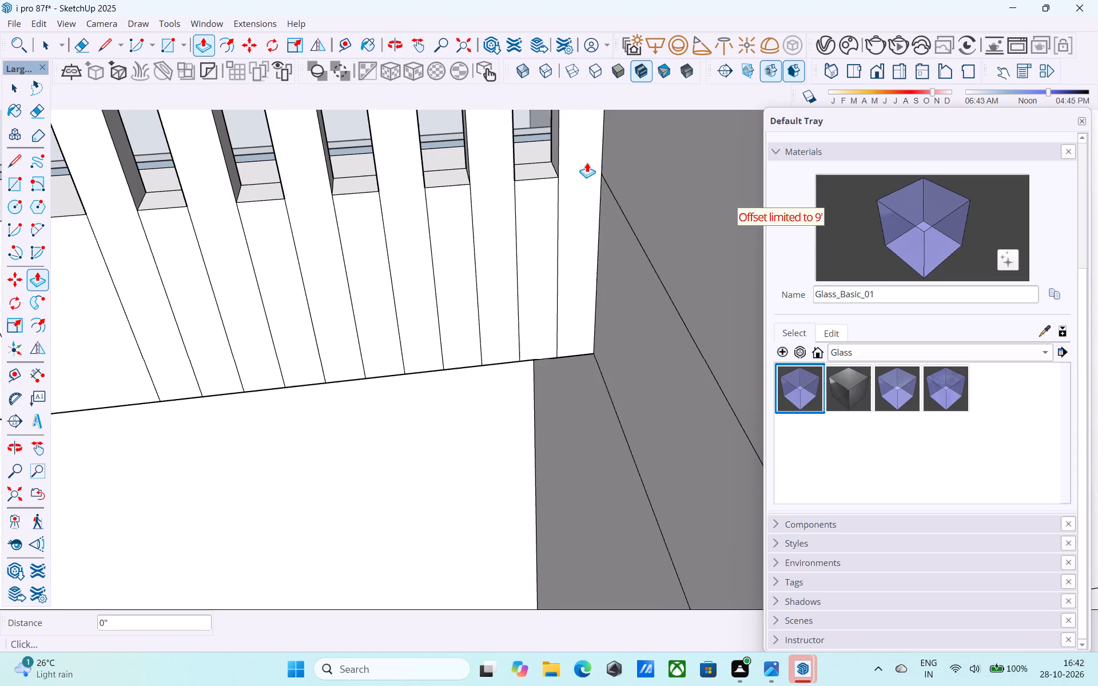
Outline a band on the fourth slab's underside below the left strips, 3" deep and 3' 6" long to the left pier.
scroll(587, 159, "down", 5)
scroll(560, 234, "down", 4)
middle_click_drag(536, 260, 504, 157)
scroll(499, 142, "down", 9)
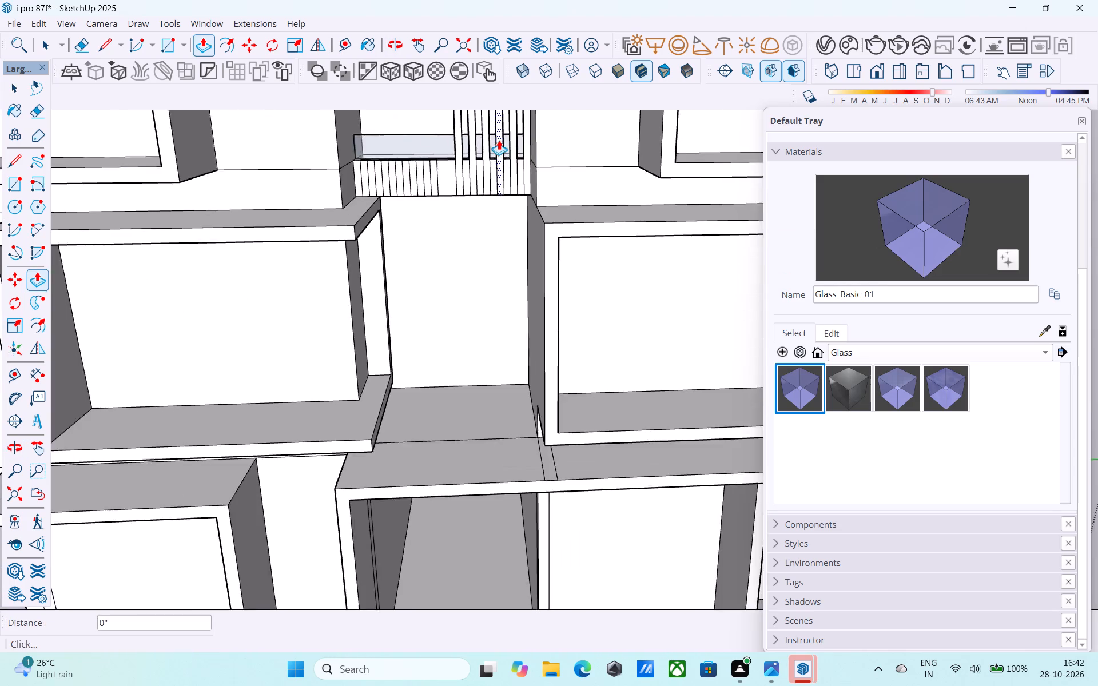
scroll(499, 140, "down", 5)
middle_click_drag(448, 284, 478, 336)
scroll(466, 240, "up", 5)
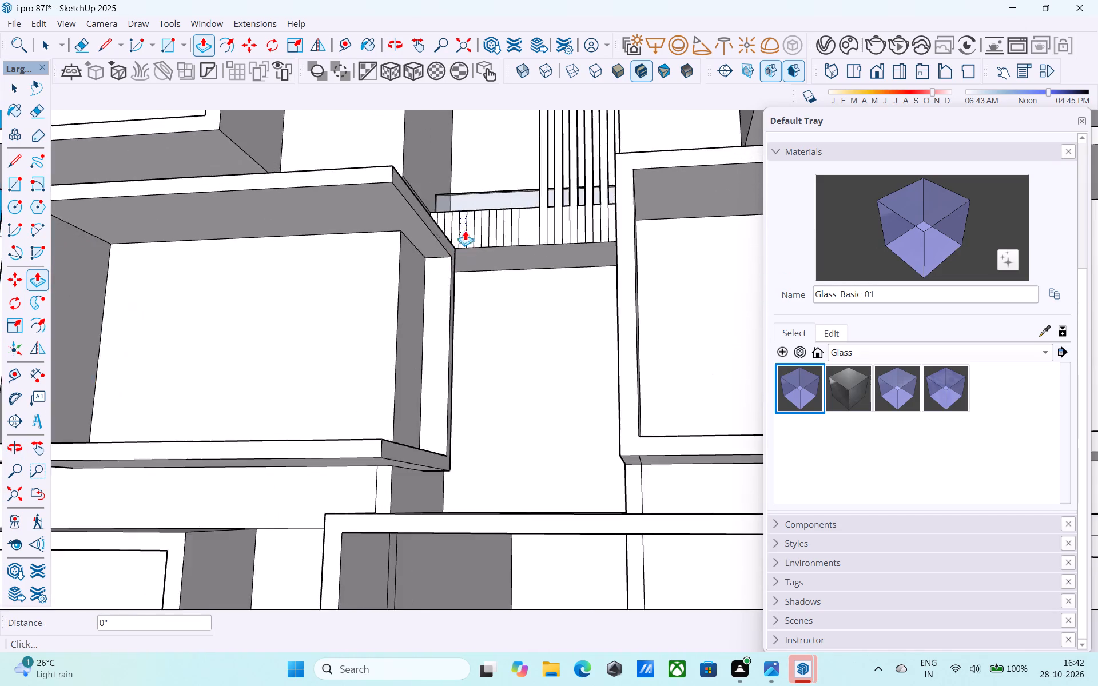
scroll(465, 230, "up", 7)
middle_click_drag(480, 245, 455, 225)
key("space")
middle_click_drag(578, 257, 588, 245)
scroll(588, 245, "up", 1)
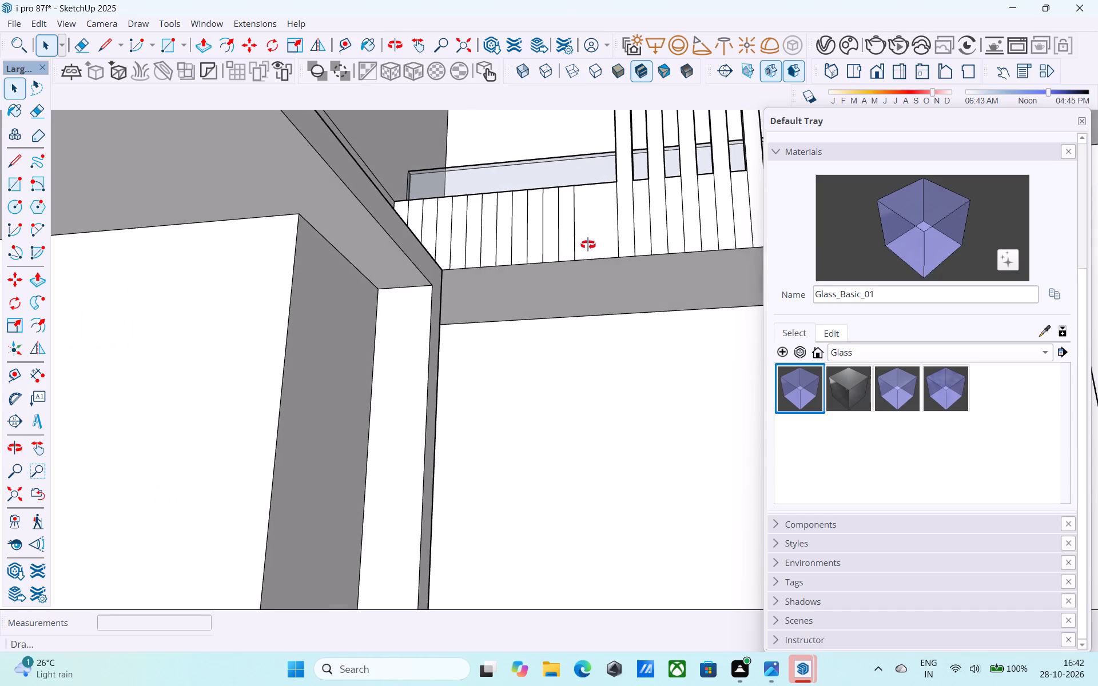
middle_click_drag(588, 245, 588, 244)
scroll(588, 245, "up", 6)
key("l")
left_click(576, 270)
scroll(579, 284, "up", 3)
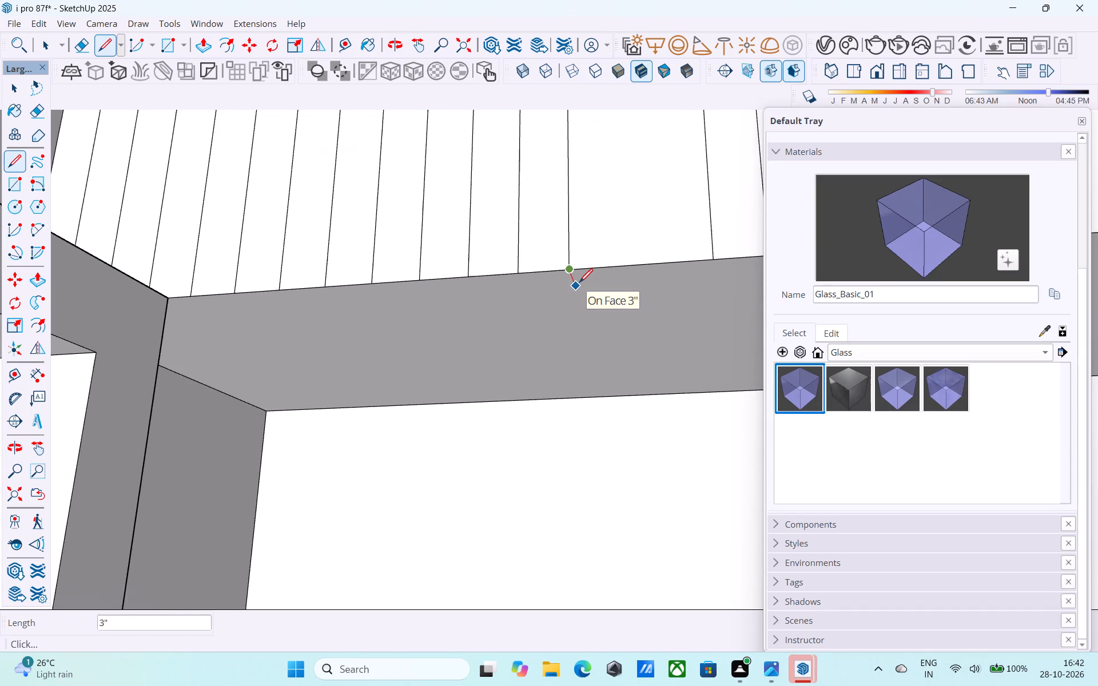
scroll(579, 284, "up", 2)
left_click(579, 284)
left_click(579, 284)
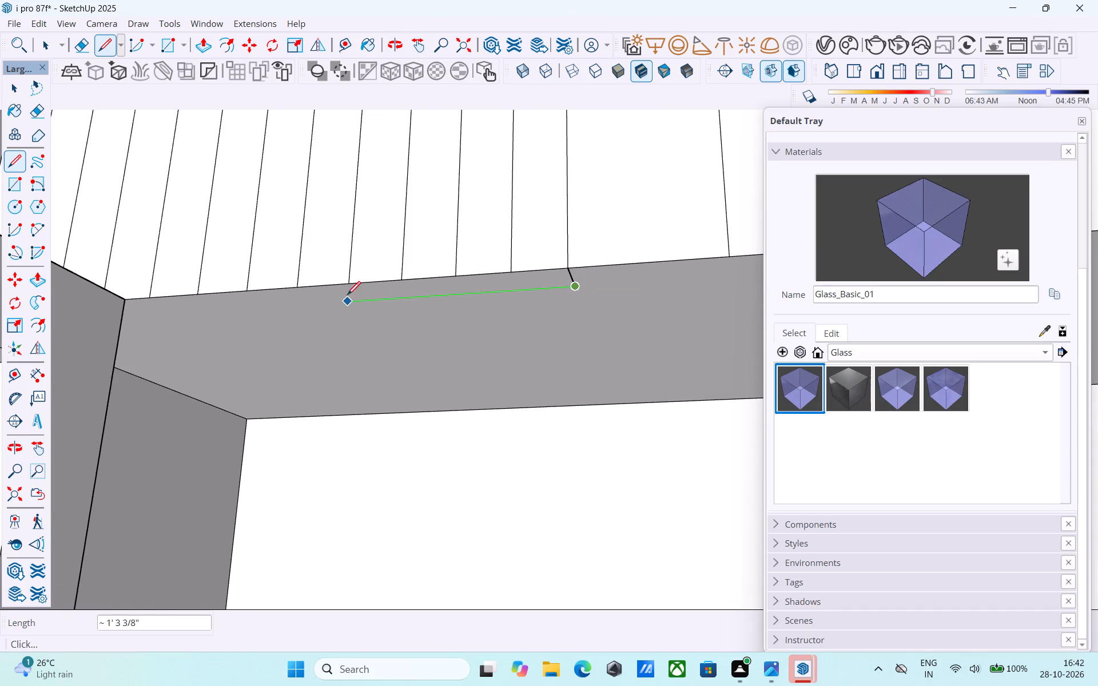
middle_click_drag(353, 297, 300, 295, "shift")
scroll(439, 380, "up", 6)
middle_click_drag(397, 341, 274, 341)
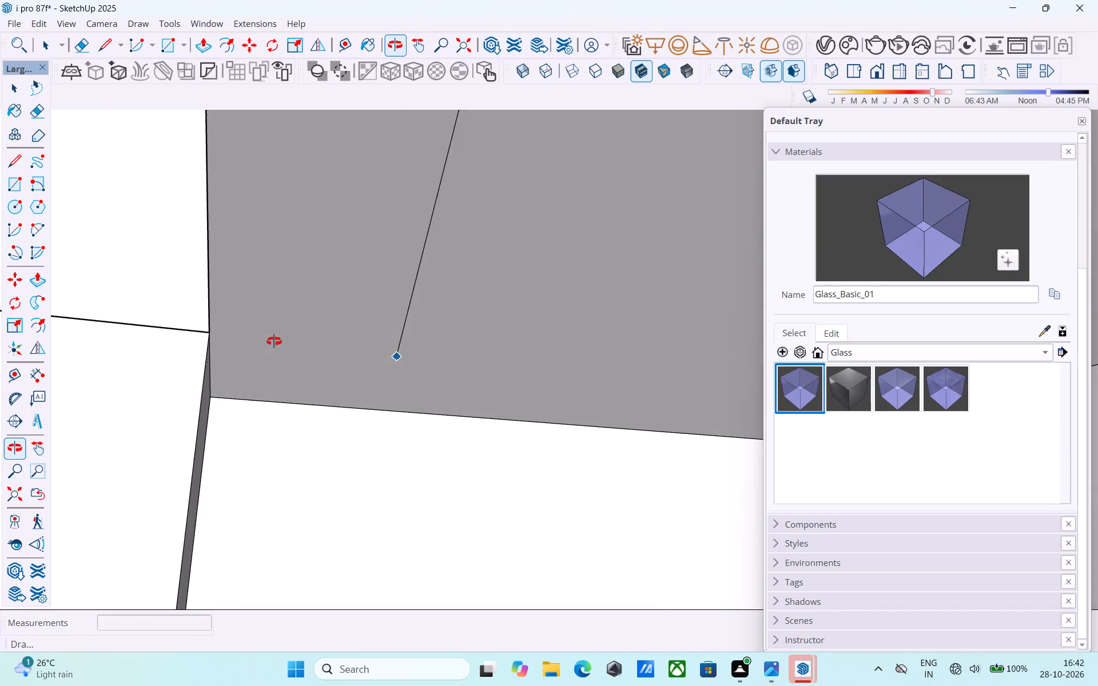
middle_click_drag(274, 341, 273, 342)
left_click(272, 406)
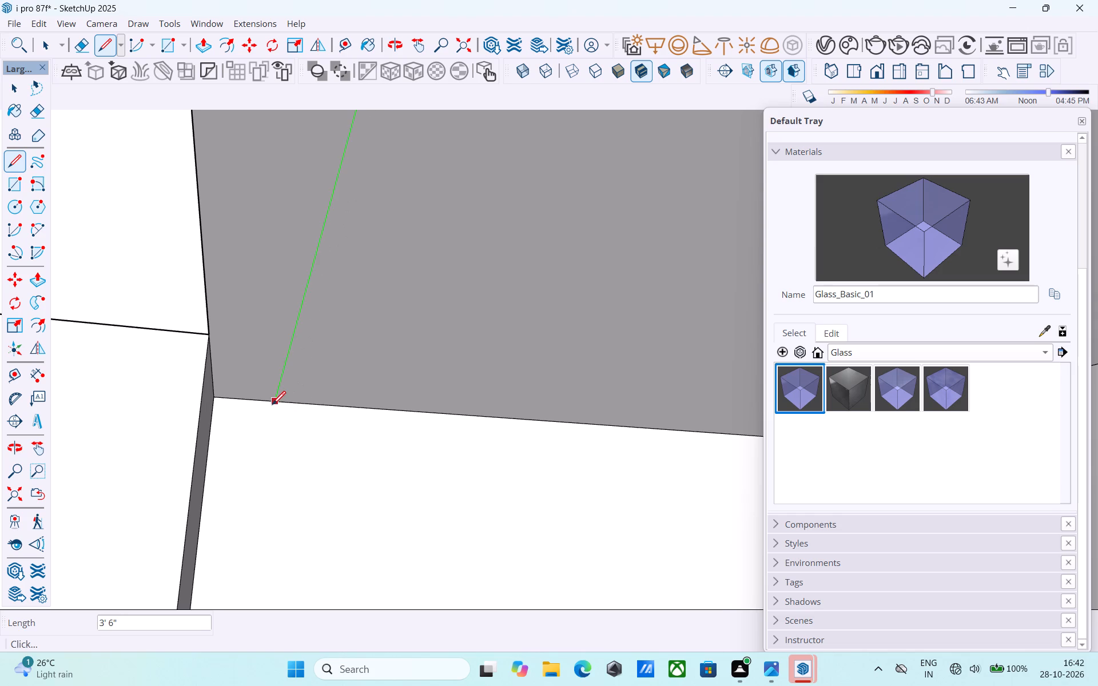
Draw four 3" dividing lines across the underside band, continuing the strip edges from its inner end toward the left pier.
middle_click_drag(270, 402, 258, 415)
scroll(540, 293, "down", 3)
middle_click_drag(542, 293, 535, 312)
left_click(569, 234)
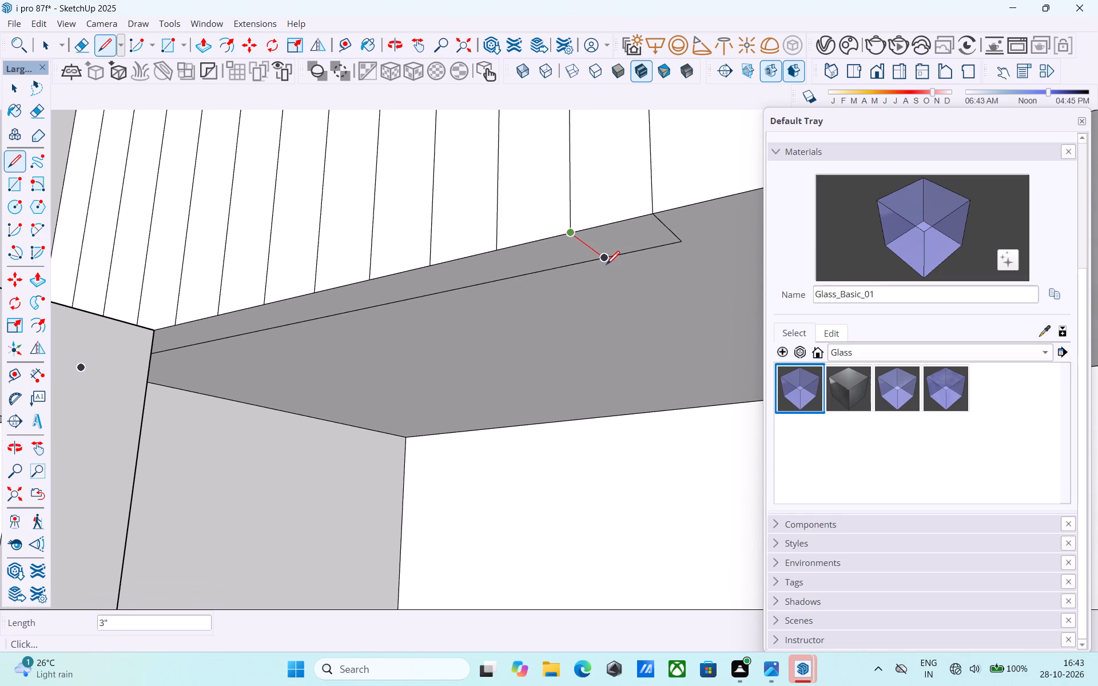
left_click(606, 266)
left_click(500, 249)
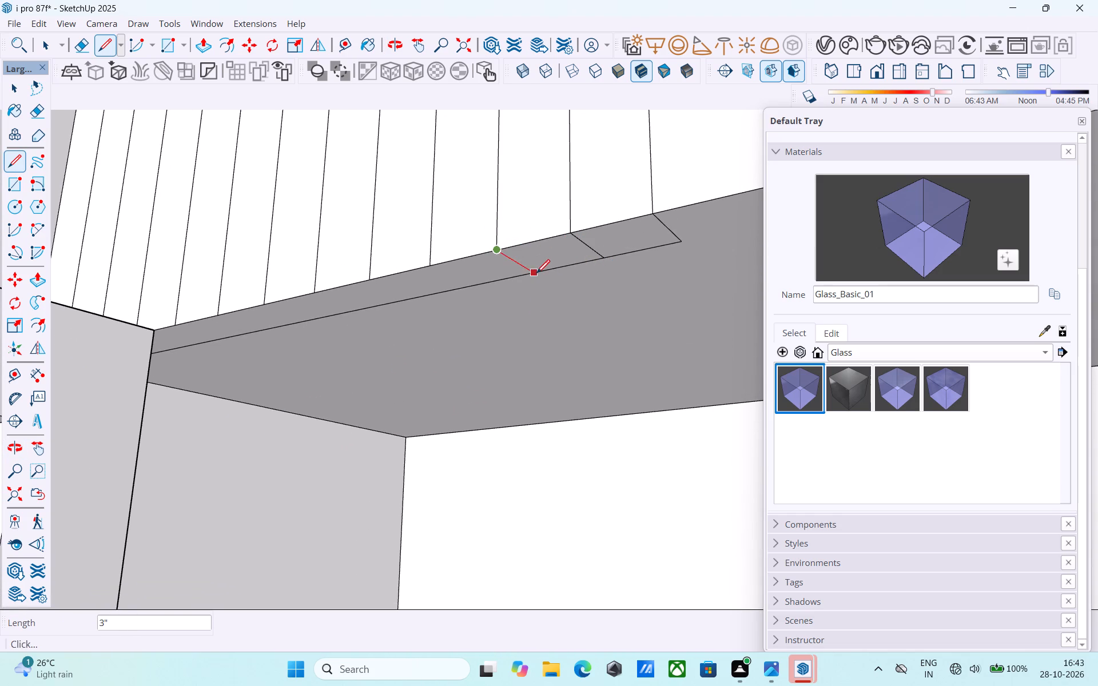
left_click(537, 274)
left_click(435, 262)
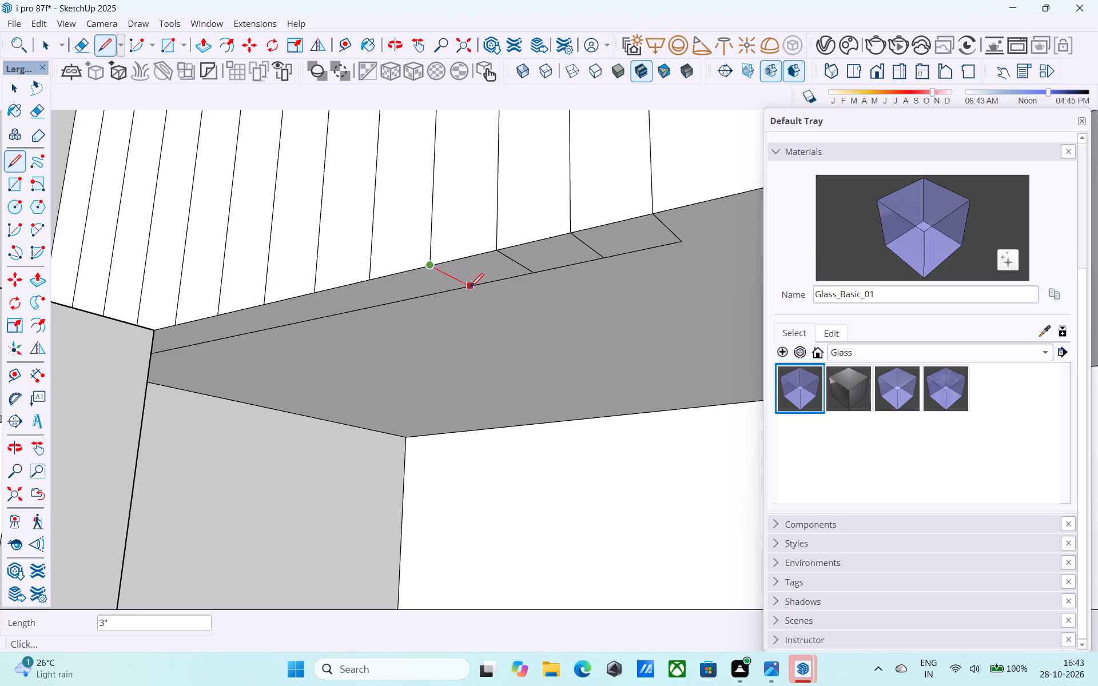
left_click(470, 288)
left_click(373, 277)
left_click(420, 299)
Draw four more 3" dividing lines across the underside band, continuing the strip edges up to the left balcony frame.
middle_click_drag(311, 276, 353, 271)
scroll(356, 294, "up", 3)
left_click(355, 288)
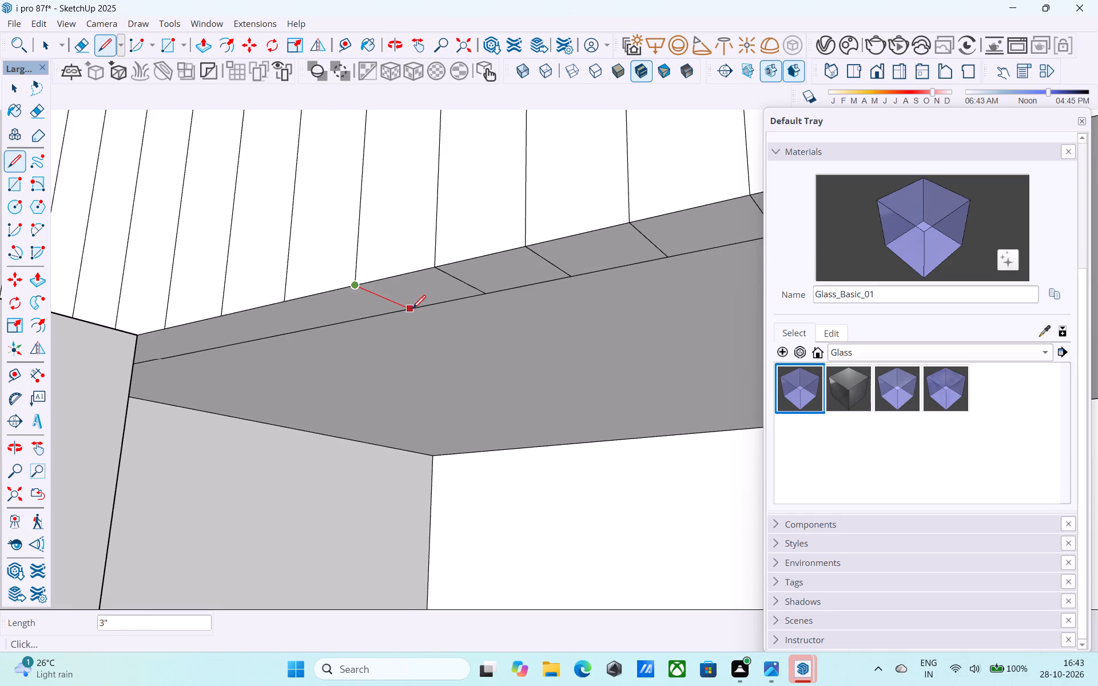
left_click(412, 310)
left_click(287, 301)
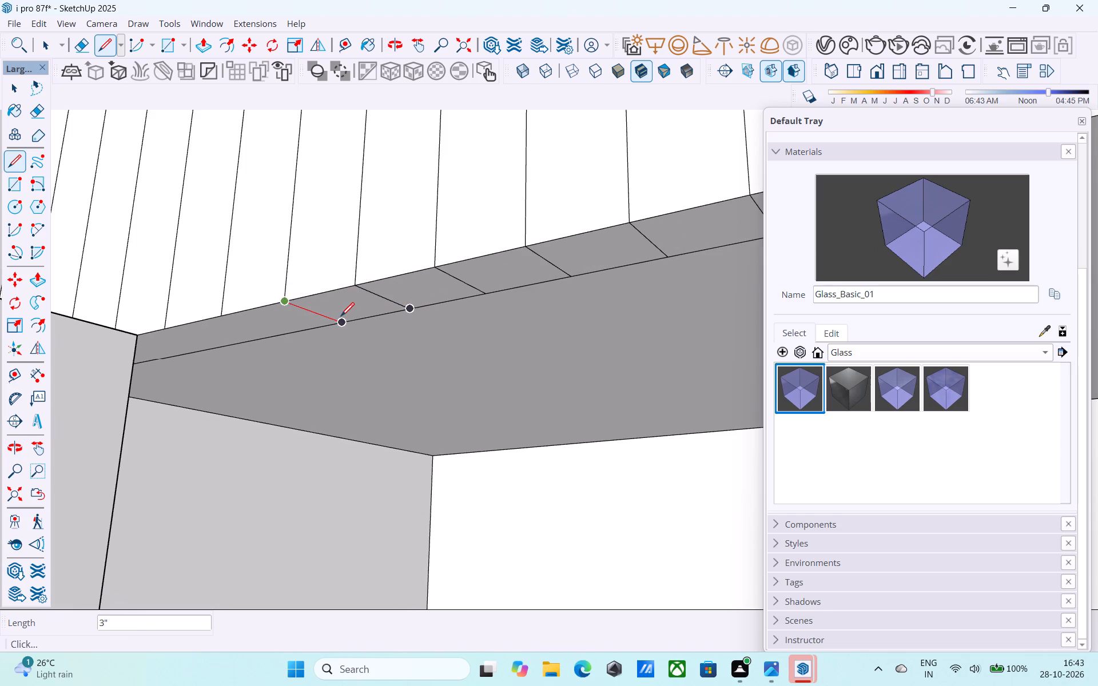
left_click(341, 317)
left_click(228, 316)
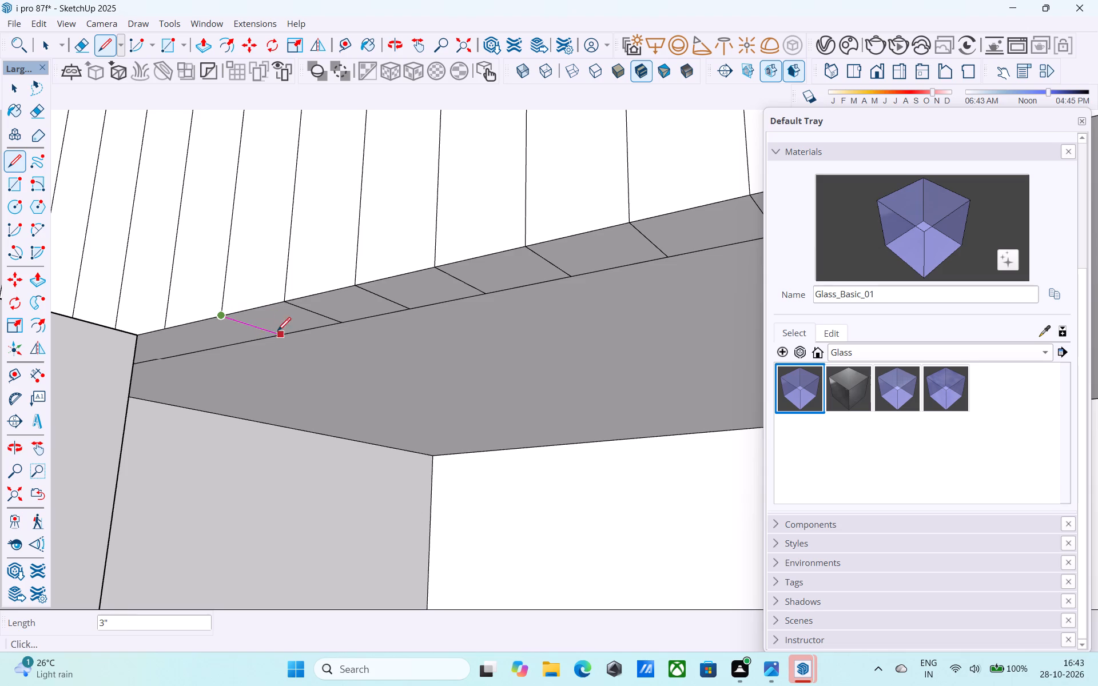
left_click(287, 335)
middle_click_drag(233, 305, 214, 214)
scroll(297, 366, "up", 2)
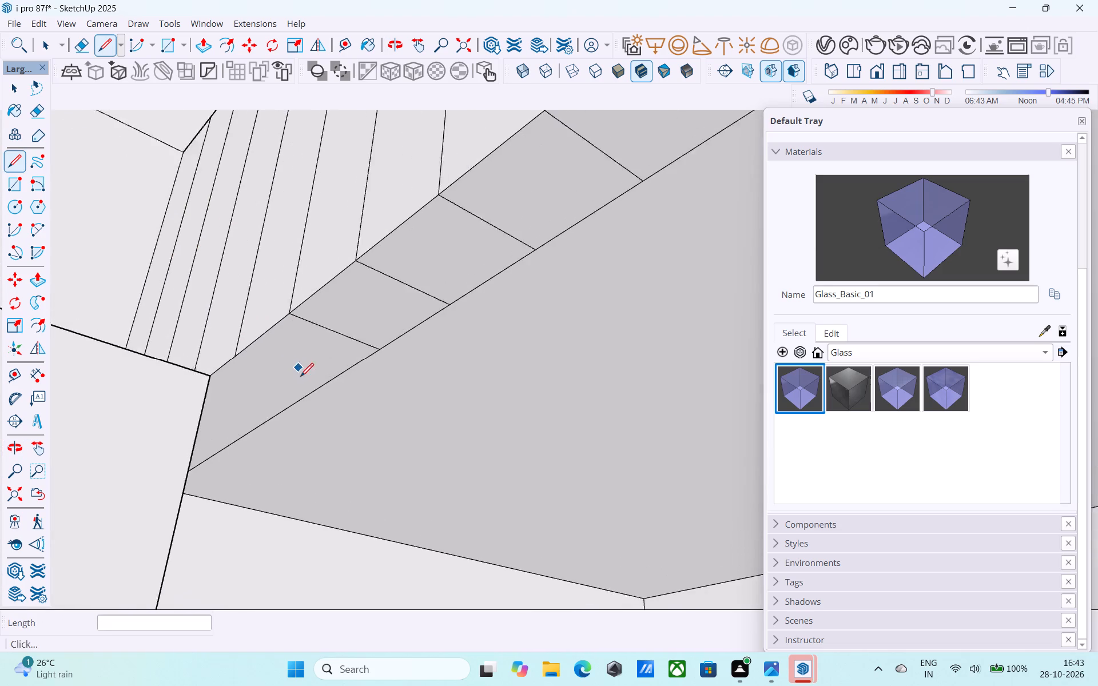
scroll(300, 378, "up", 3)
middle_click_drag(323, 374, 351, 352, "shift")
left_click(301, 237)
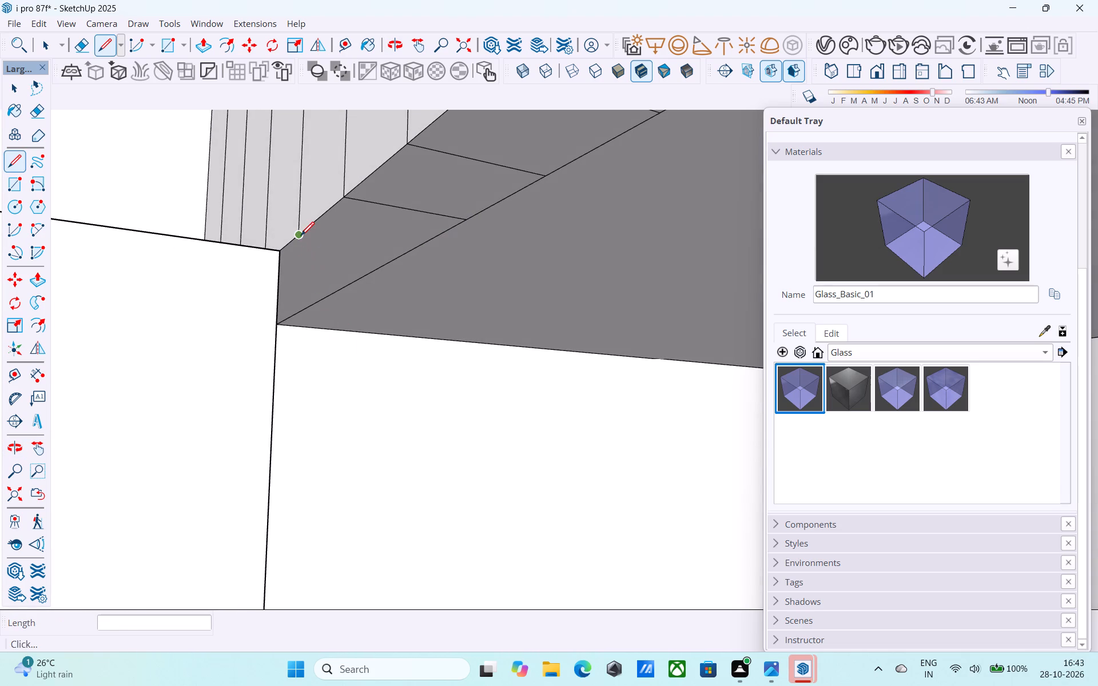
left_click(414, 254)
Extrude the innermost cell of the underside band downward as a fin, using the repeated distance.
scroll(315, 260, "up", 1)
middle_click_drag(316, 260, 433, 257)
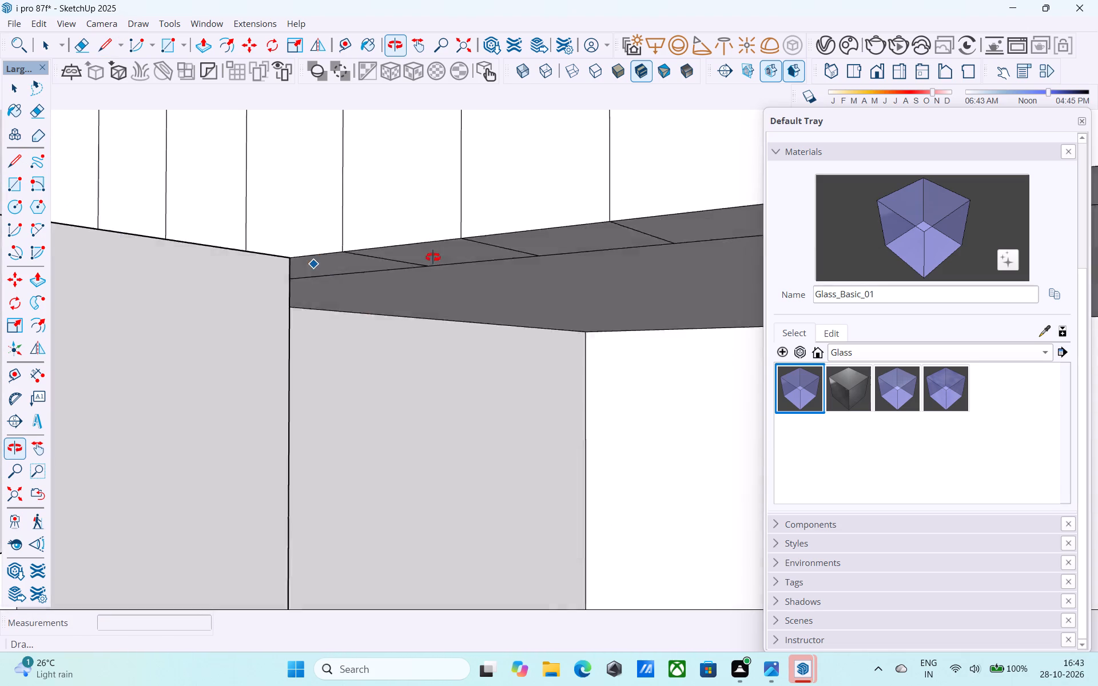
middle_click_drag(433, 257, 464, 370)
scroll(467, 370, "down", 8)
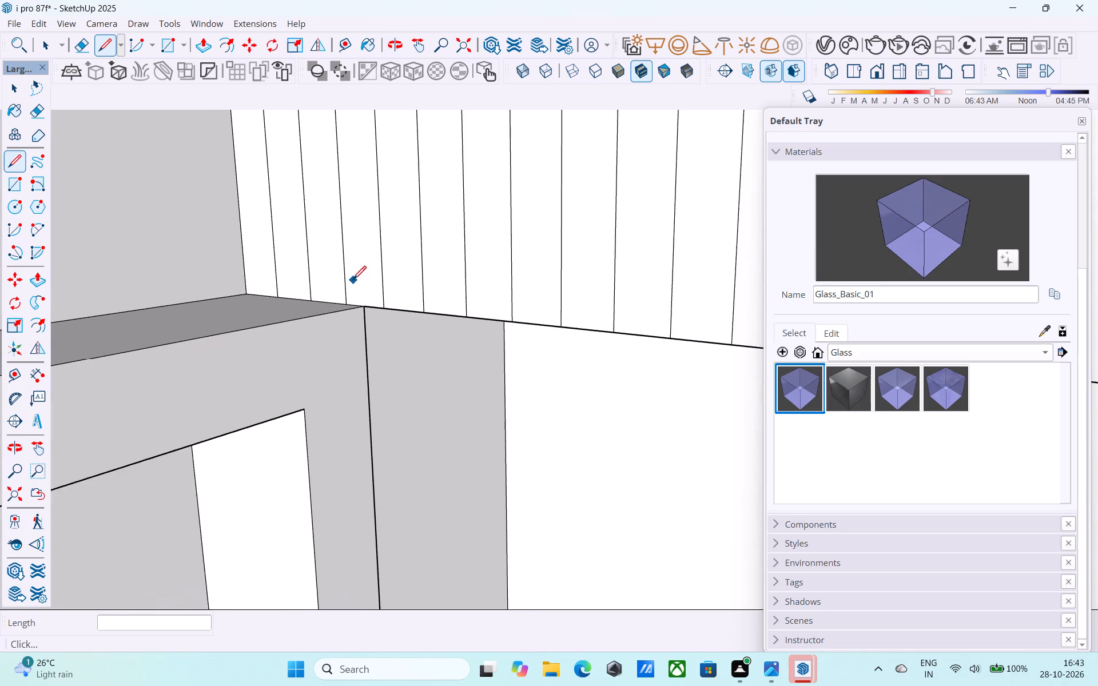
scroll(353, 281, "down", 9)
middle_click_drag(400, 278, 461, 280)
scroll(467, 277, "down", 10)
middle_click_drag(470, 281, 490, 217)
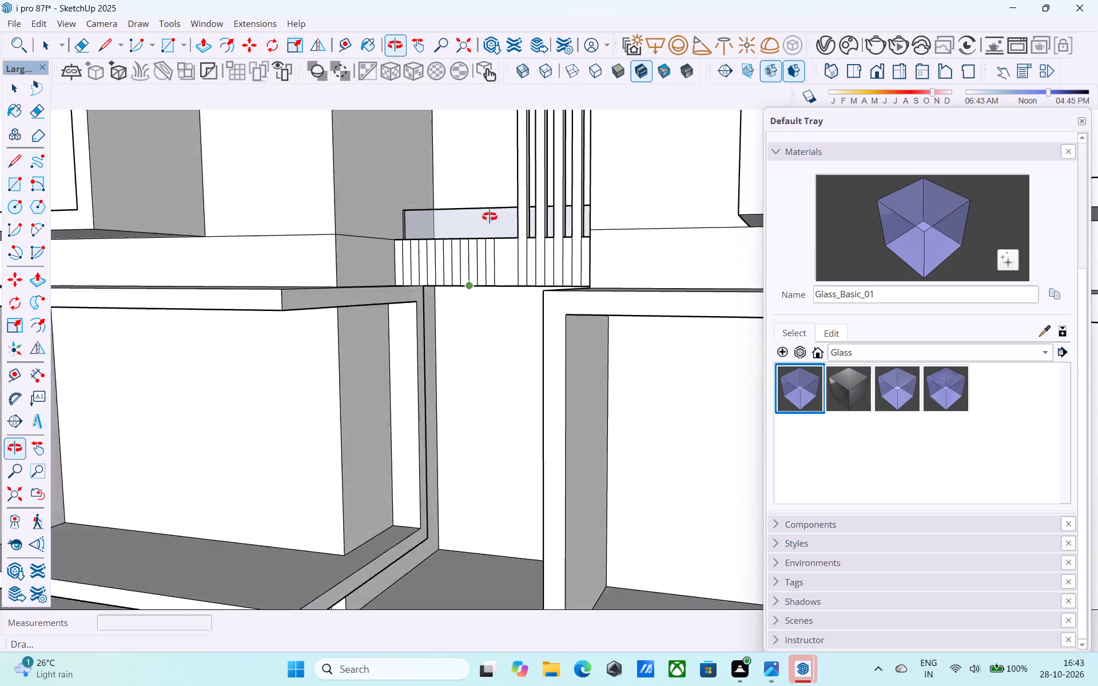
middle_click_drag(490, 217, 497, 110)
scroll(422, 308, "up", 12)
key("space")
scroll(546, 267, "up", 4)
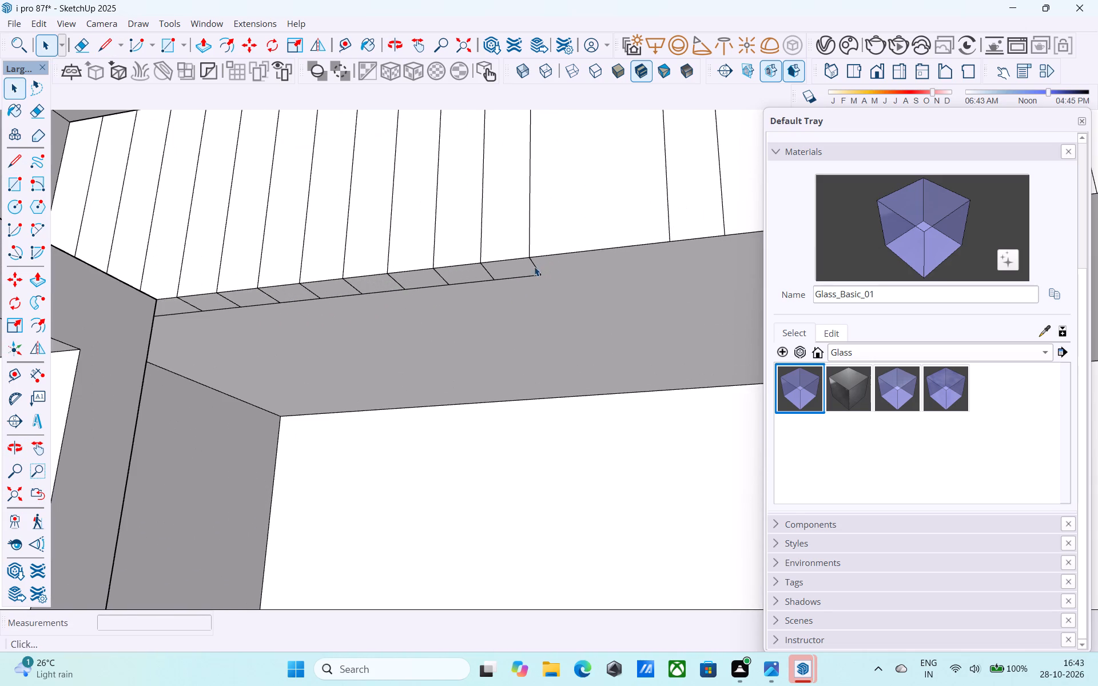
left_click(522, 268)
key("p")
double_click(522, 268)
scroll(520, 261, "down", 3)
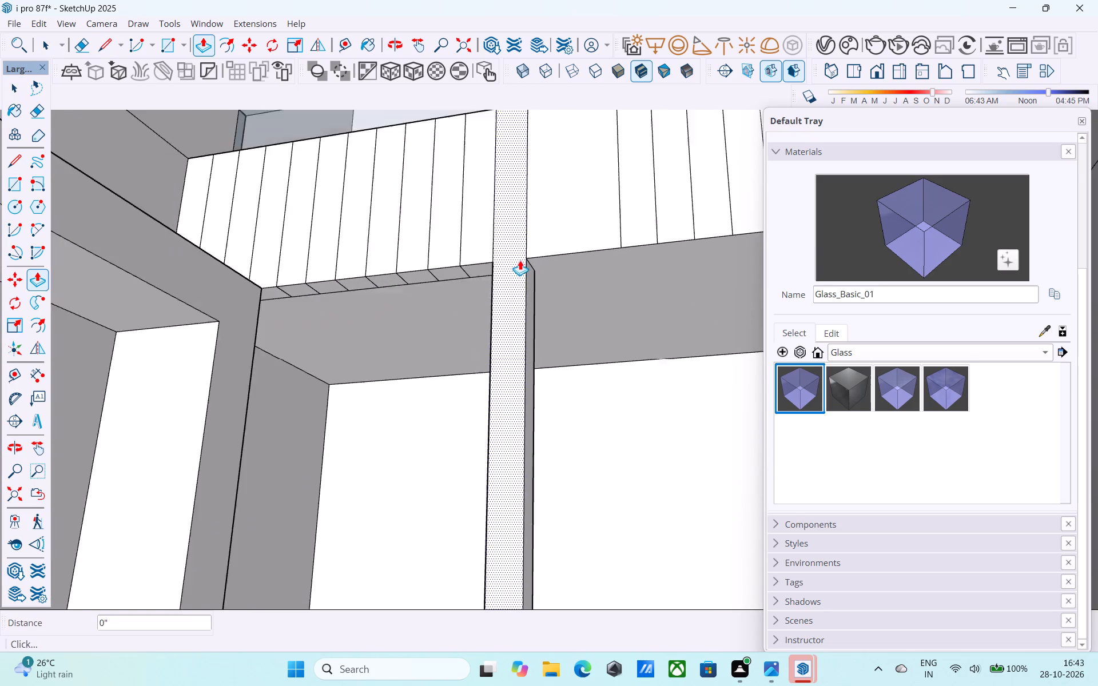
Extrude three more alternating cells of the underside band downward as fins, using the repeated distance.
scroll(520, 260, "down", 19)
middle_click_drag(517, 232, 512, 313)
scroll(504, 299, "up", 2)
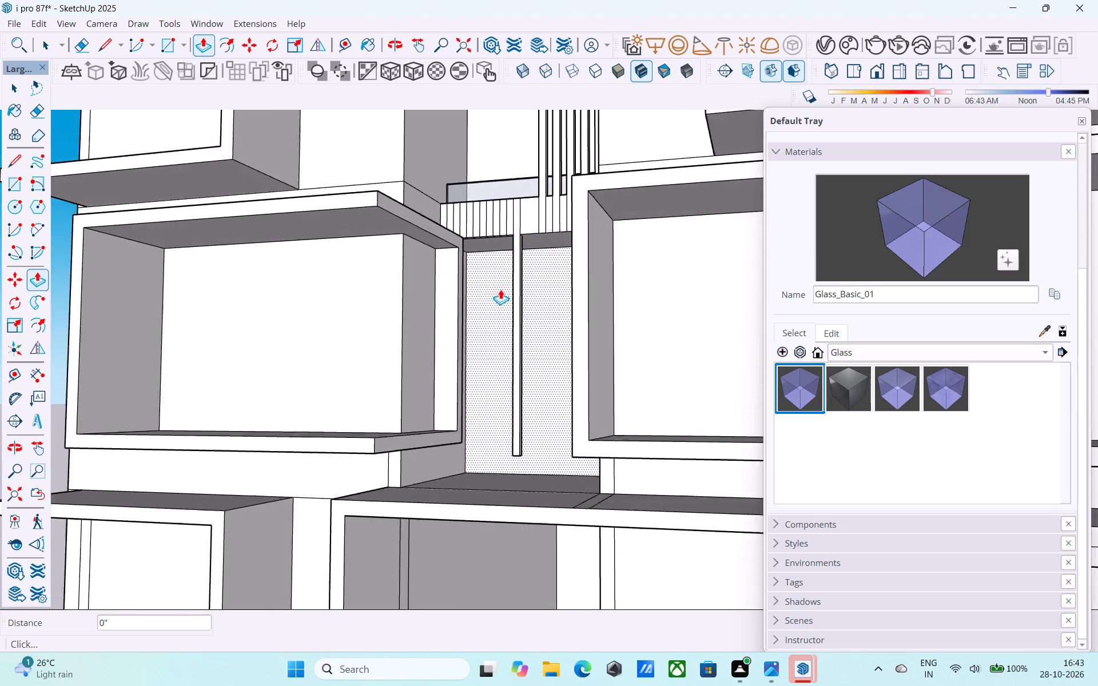
scroll(500, 289, "up", 4)
middle_click_drag(499, 234, 512, 245)
scroll(512, 244, "up", 12)
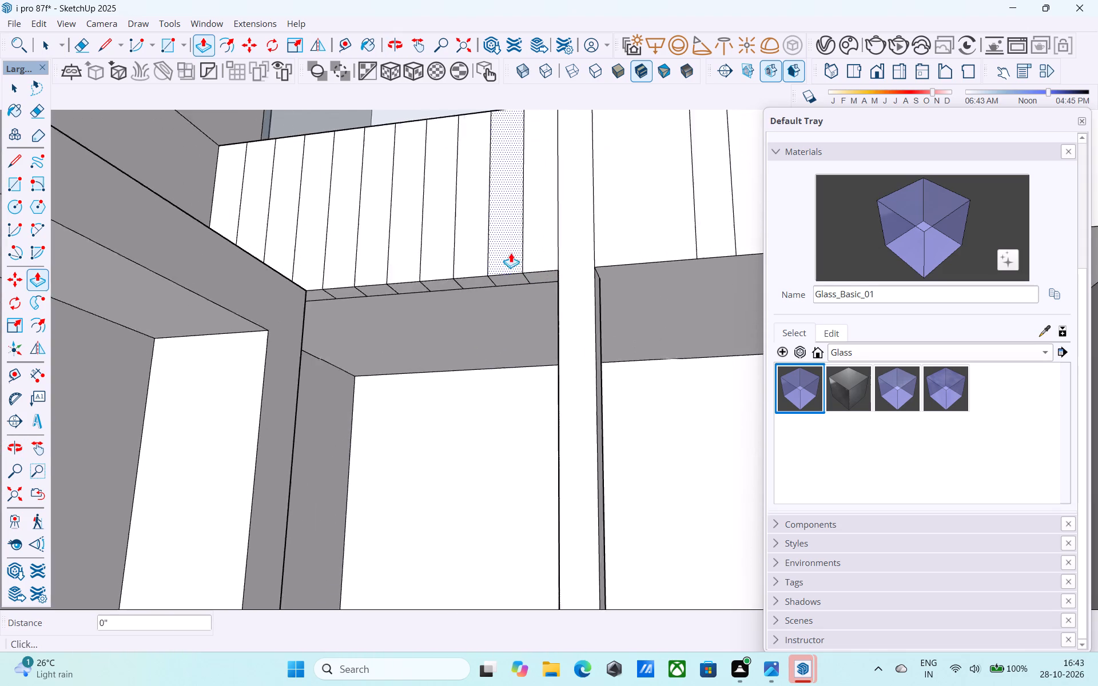
scroll(511, 253, "up", 2)
double_click(518, 286)
double_click(419, 298)
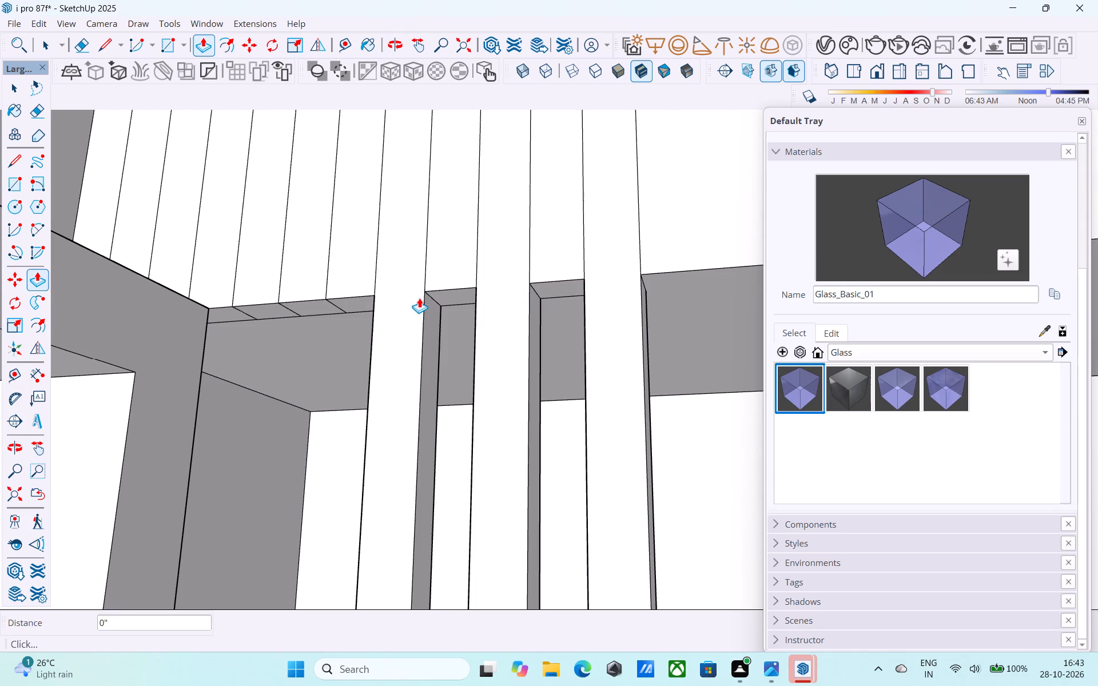
double_click(333, 310)
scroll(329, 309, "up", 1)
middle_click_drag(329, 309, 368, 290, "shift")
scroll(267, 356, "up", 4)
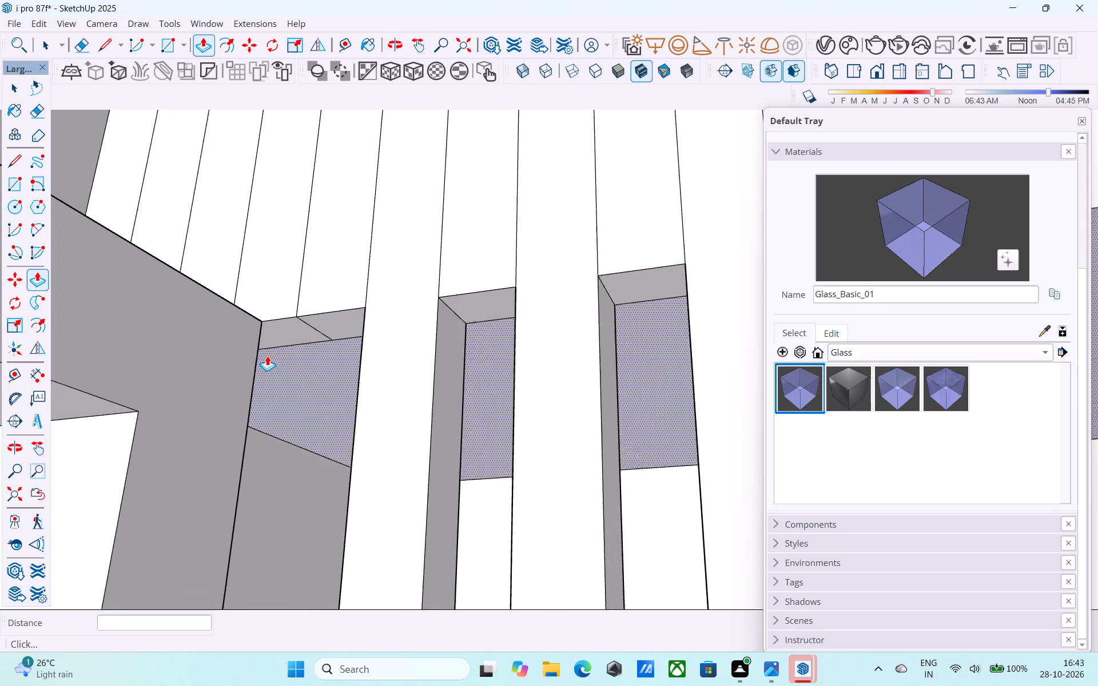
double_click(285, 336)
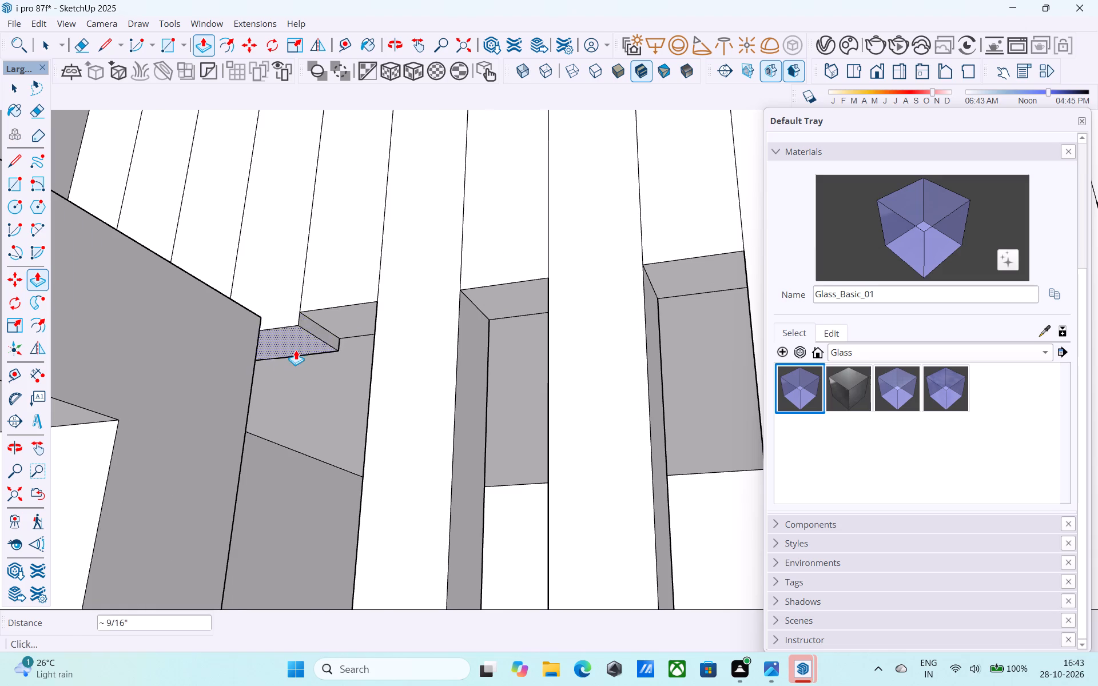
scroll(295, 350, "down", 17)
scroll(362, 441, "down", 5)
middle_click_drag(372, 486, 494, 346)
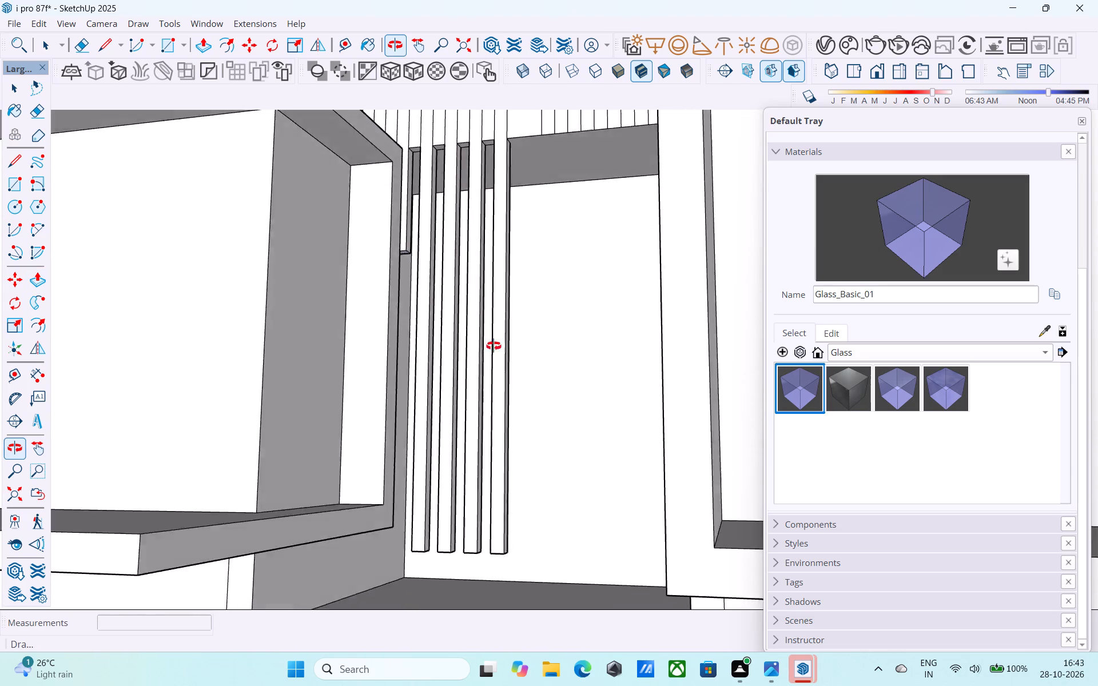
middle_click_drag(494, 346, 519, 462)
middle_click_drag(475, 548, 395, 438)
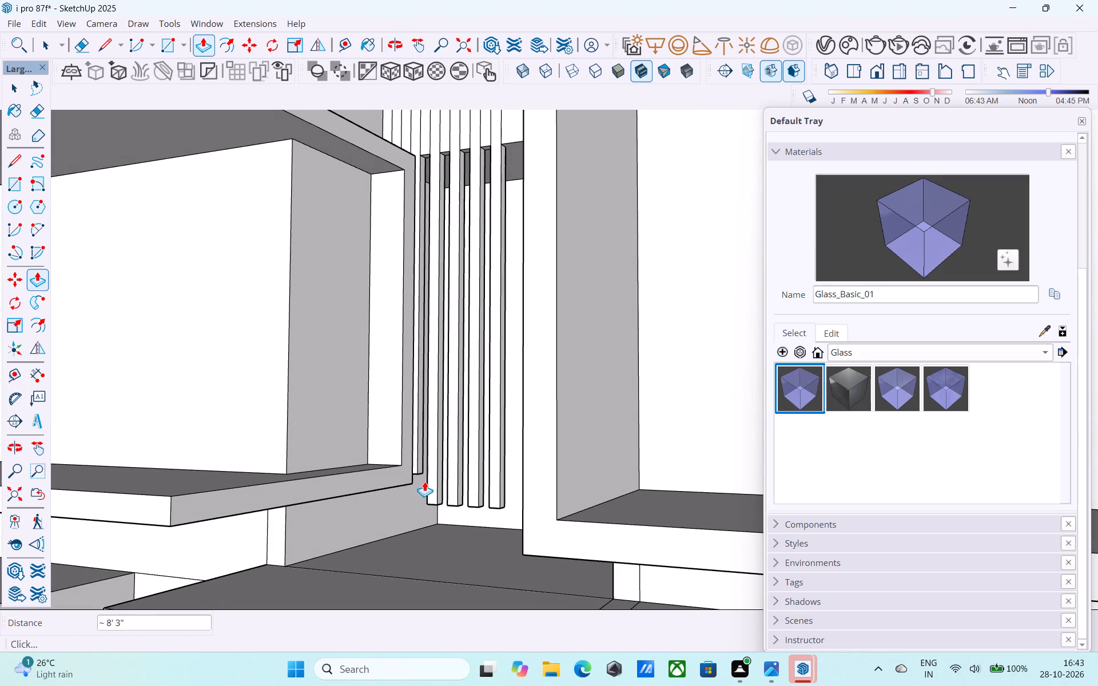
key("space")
Draw a 3" dividing line across the underside band beside the left balcony frame to close off the last cell.
scroll(412, 136, "up", 14)
middle_click_drag(421, 185, 392, 165)
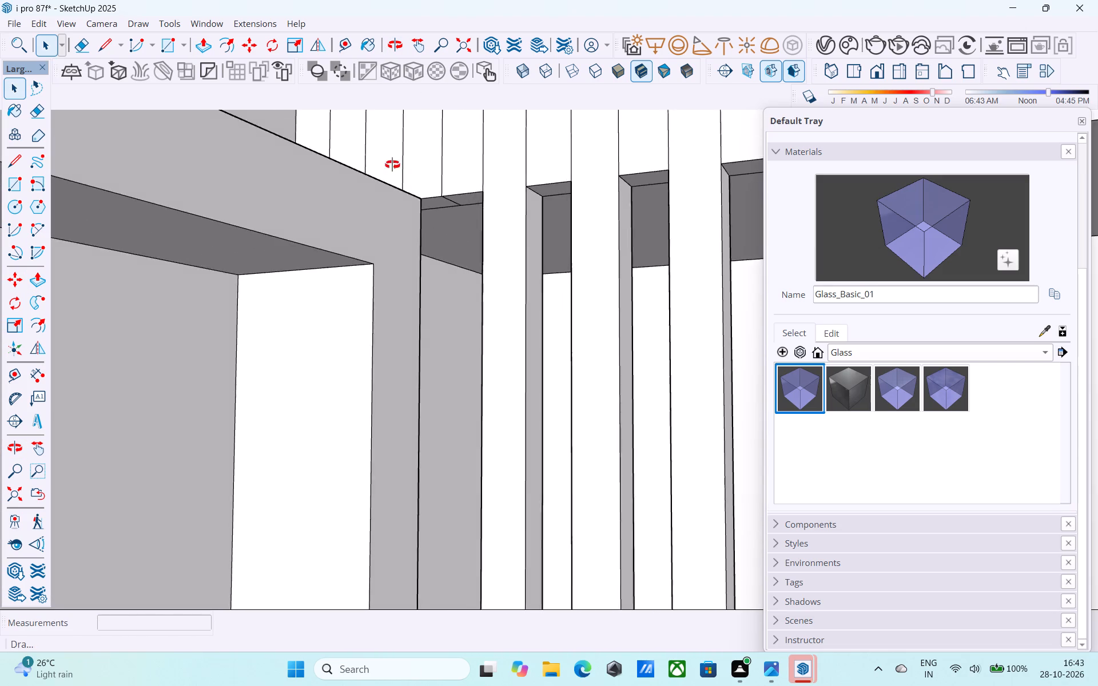
middle_click_drag(392, 165, 275, 50)
scroll(262, 62, "up", 1)
middle_click_drag(367, 188, 380, 183)
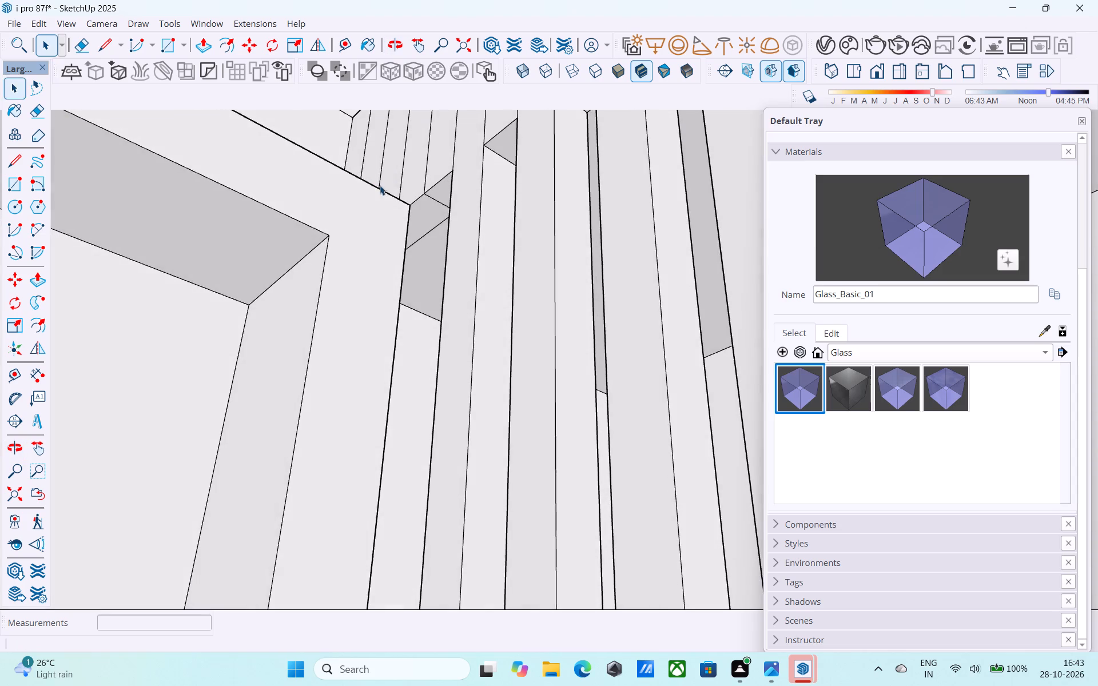
key("l")
scroll(385, 197, "up", 10)
left_click(459, 253)
scroll(411, 209, "up", 4)
middle_click_drag(409, 207, 323, 203)
scroll(384, 253, "up", 8)
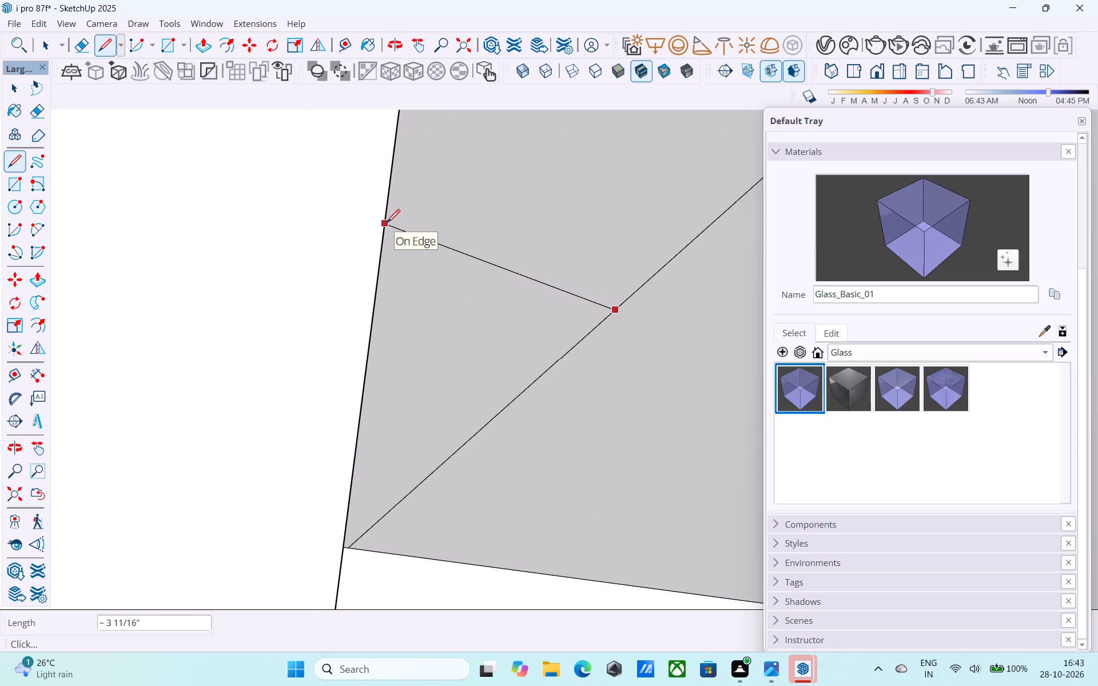
middle_click_drag(387, 224, 302, 237)
scroll(379, 232, "up", 4)
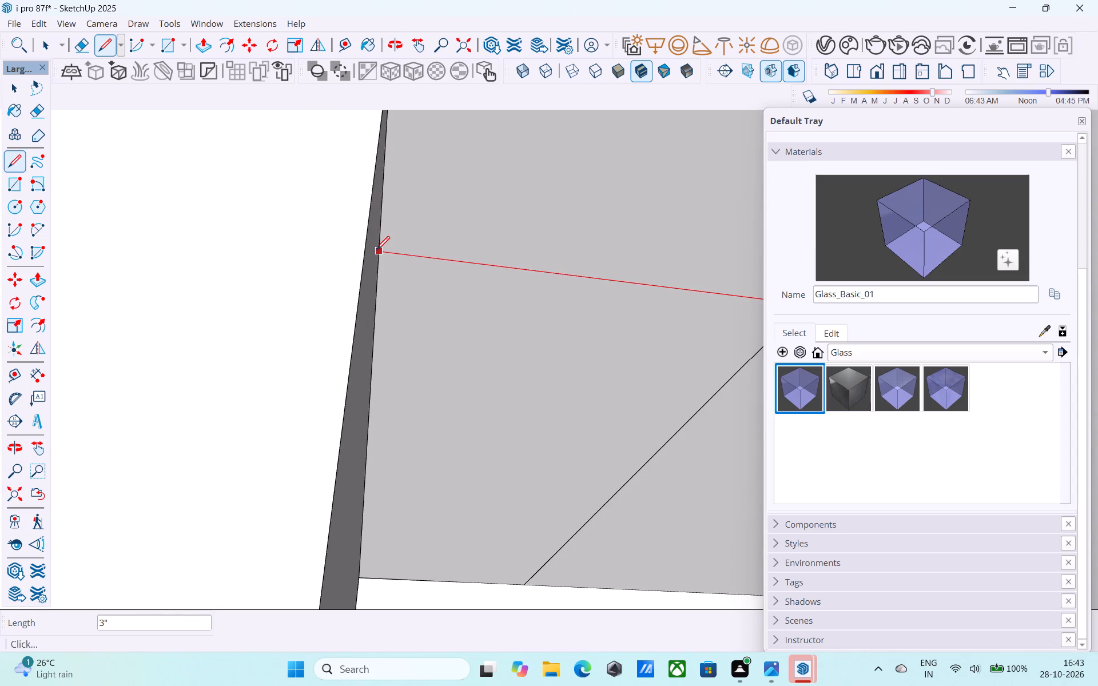
left_click(376, 251)
middle_click_drag(423, 249, 483, 244)
Extrude the underside cell beside the left balcony frame downward as the fifth fin, using the repeated distance.
key("space")
left_click(533, 221)
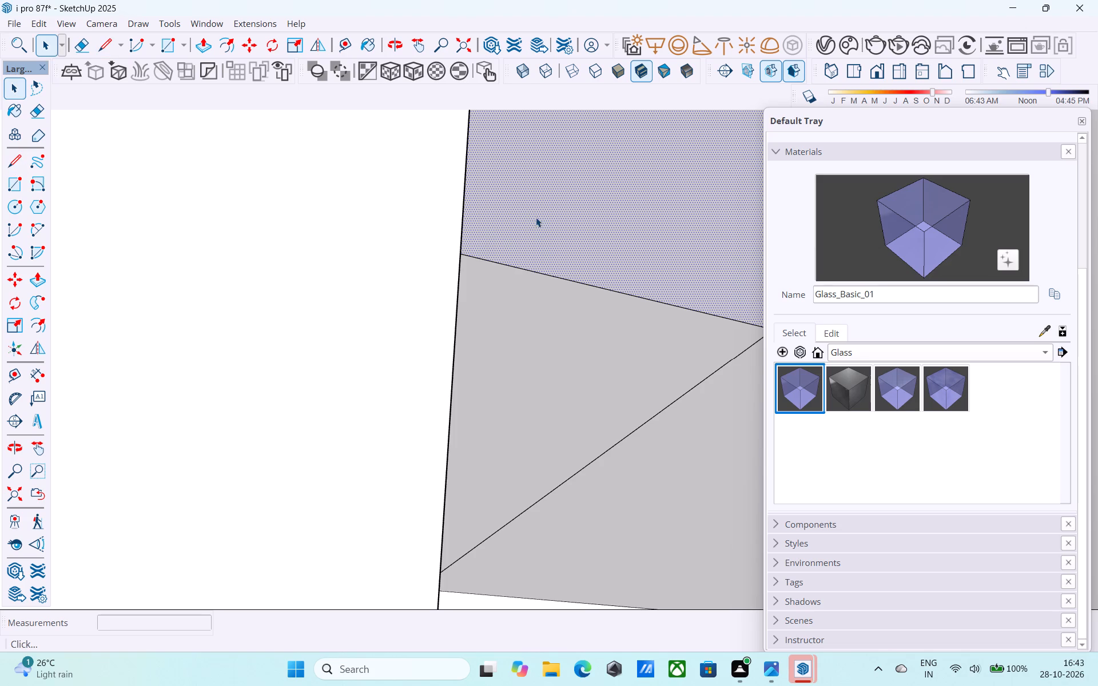
key("p")
double_click(536, 217)
scroll(538, 214, "down", 17)
middle_click_drag(545, 202, 659, 313)
scroll(645, 277, "down", 1)
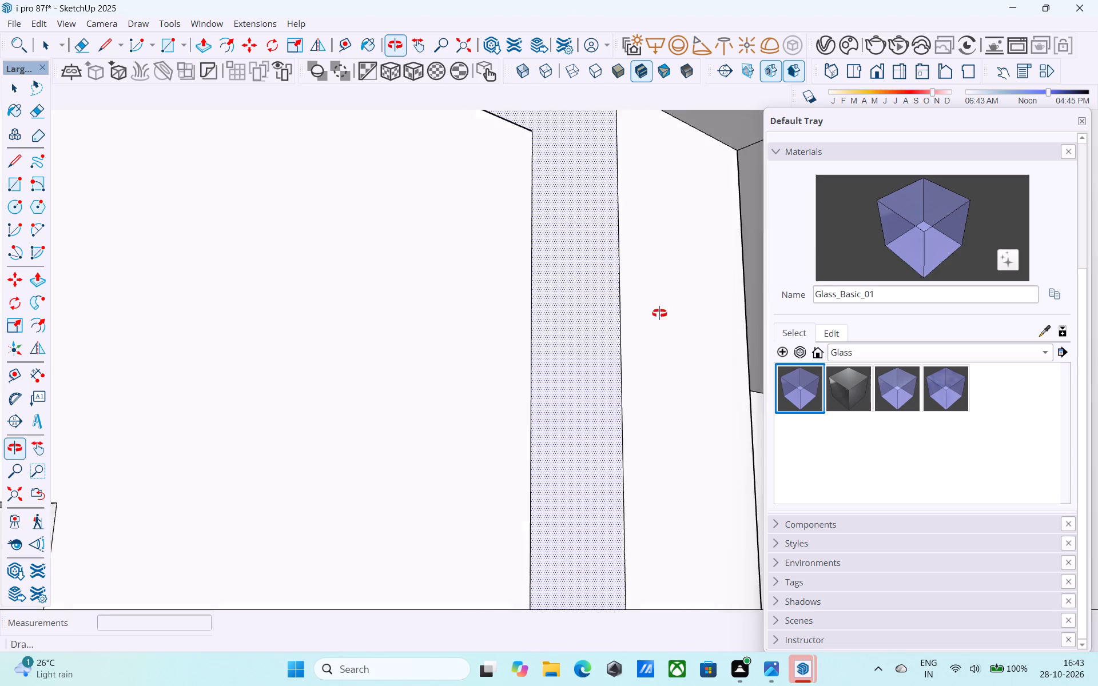
middle_click_drag(659, 313, 662, 317)
scroll(671, 297, "down", 18)
middle_click_drag(677, 272, 715, 294)
scroll(667, 276, "down", 6)
middle_click_drag(662, 276, 722, 317)
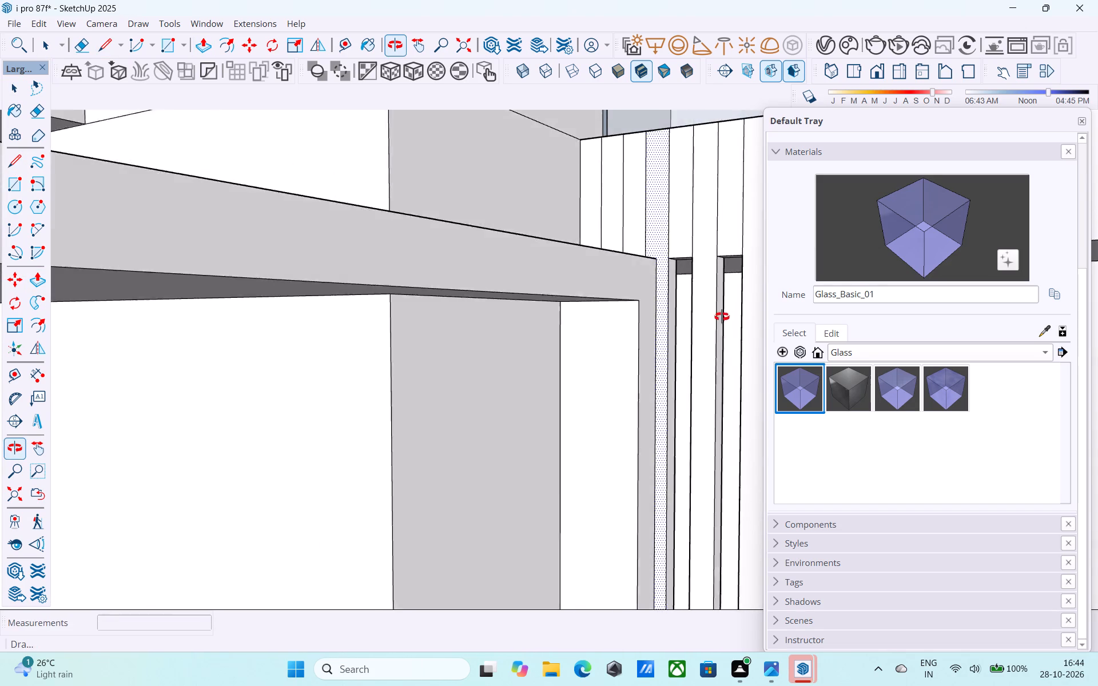
middle_click_drag(722, 317, 743, 340)
scroll(639, 280, "down", 5)
middle_click_drag(674, 288, 749, 307)
key("space")
Extend the fin beside the left balcony frame down to the top surface of the slab below.
scroll(673, 292, "down", 1)
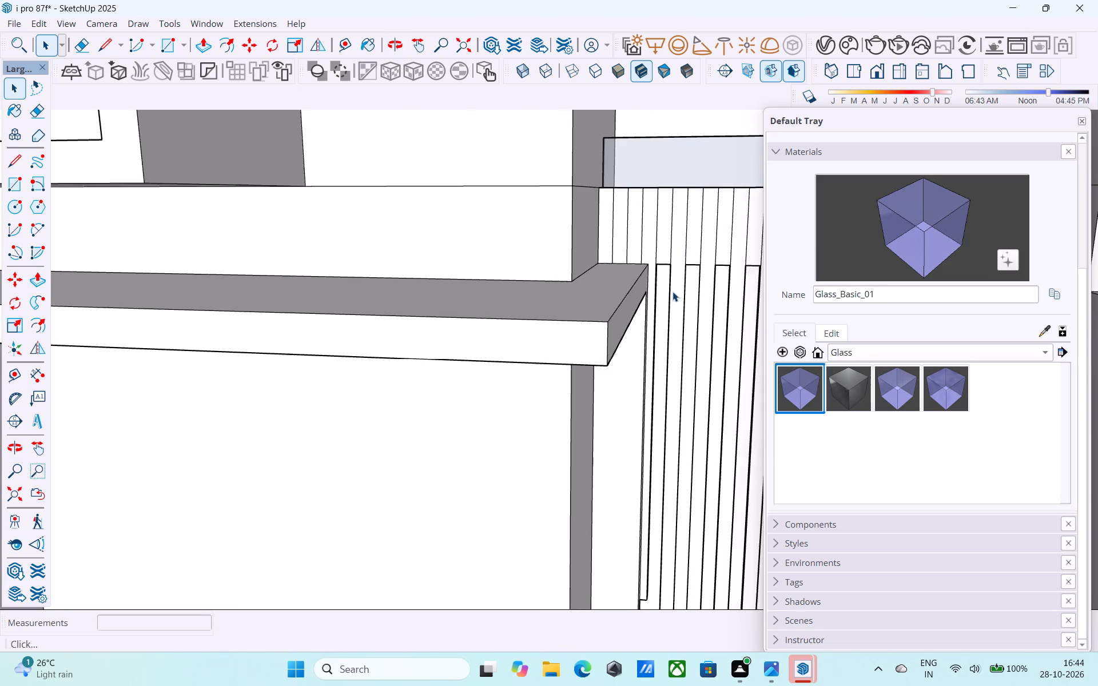
middle_click_drag(671, 290, 564, 228)
scroll(559, 217, "down", 4)
middle_click_drag(548, 380, 489, 168)
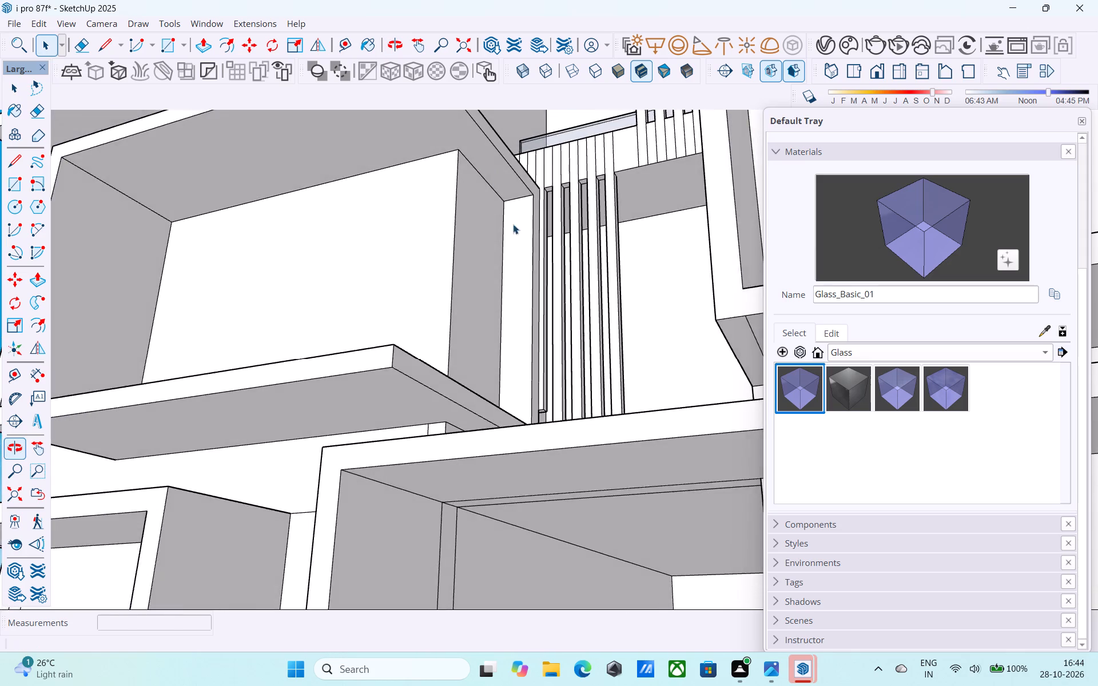
scroll(551, 428, "up", 16)
left_click(540, 401)
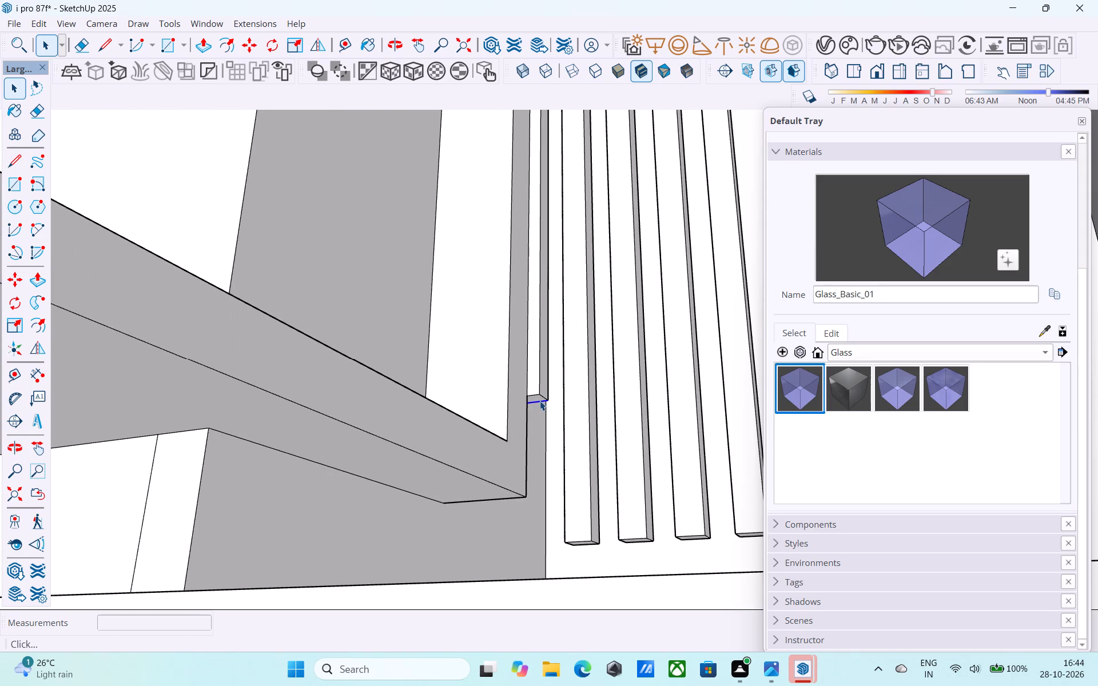
left_click(539, 400)
key("p")
left_click(536, 398)
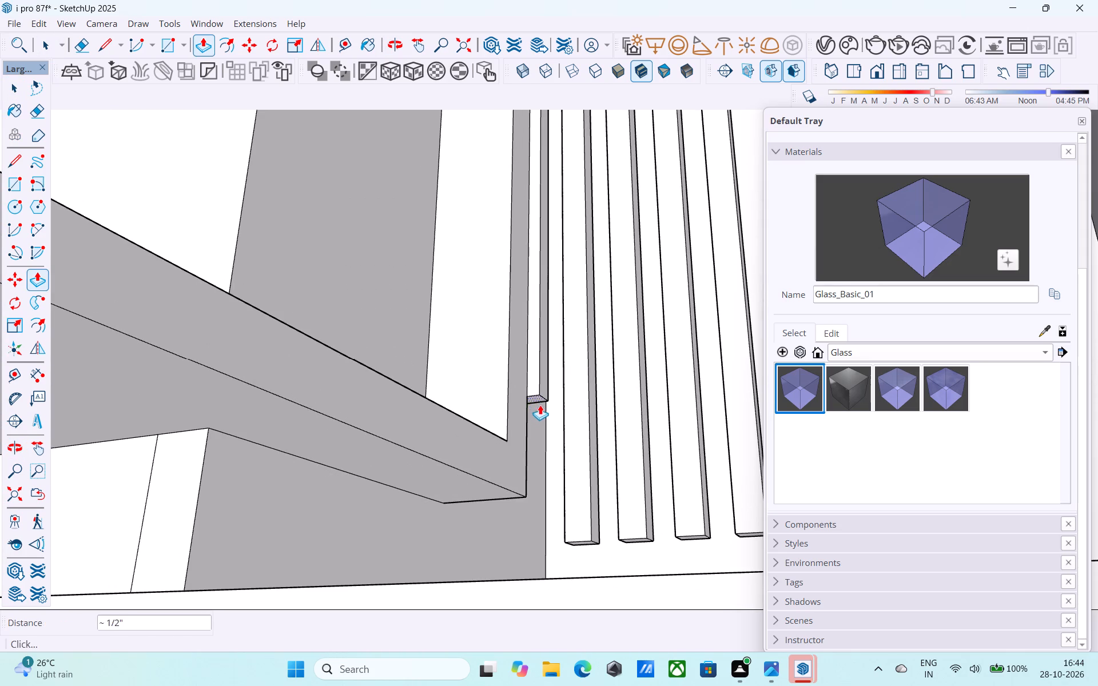
scroll(542, 409, "down", 6)
middle_click_drag(543, 412, 574, 526)
left_click(581, 563)
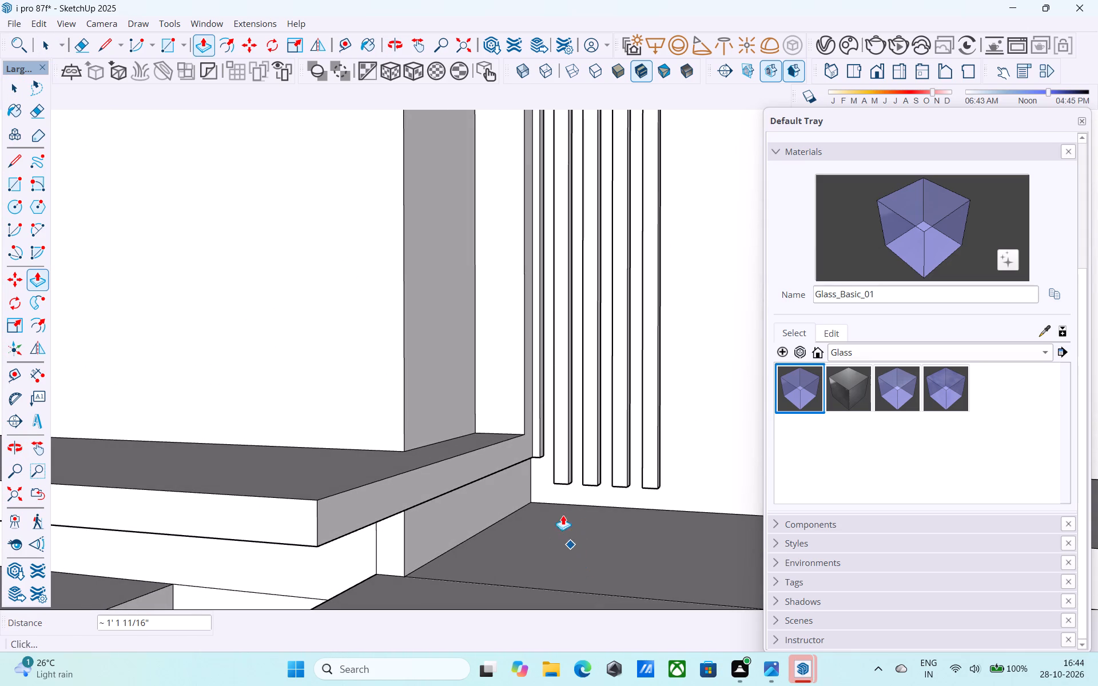
left_click(544, 453)
left_click(564, 559)
Extend the innermost hanging fin 1' down to the top surface of the slab below.
middle_click_drag(623, 429, 588, 477, "shift")
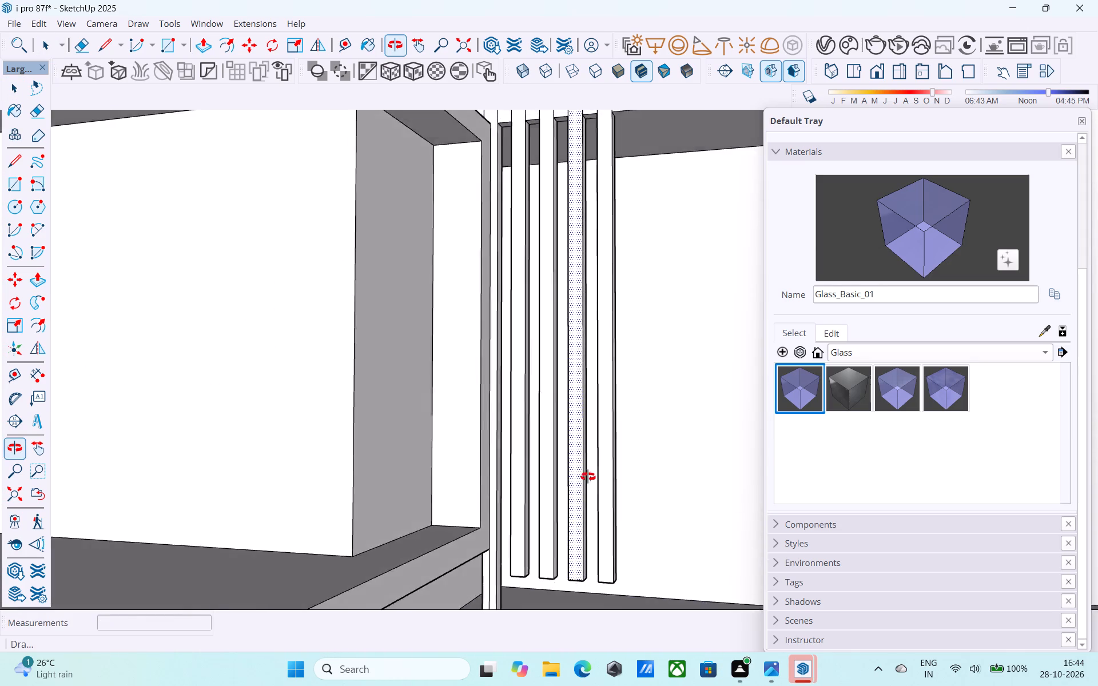
middle_click_drag(588, 477, 620, 339, "shift")
scroll(609, 432, "up", 8)
middle_click_drag(638, 424, 627, 348)
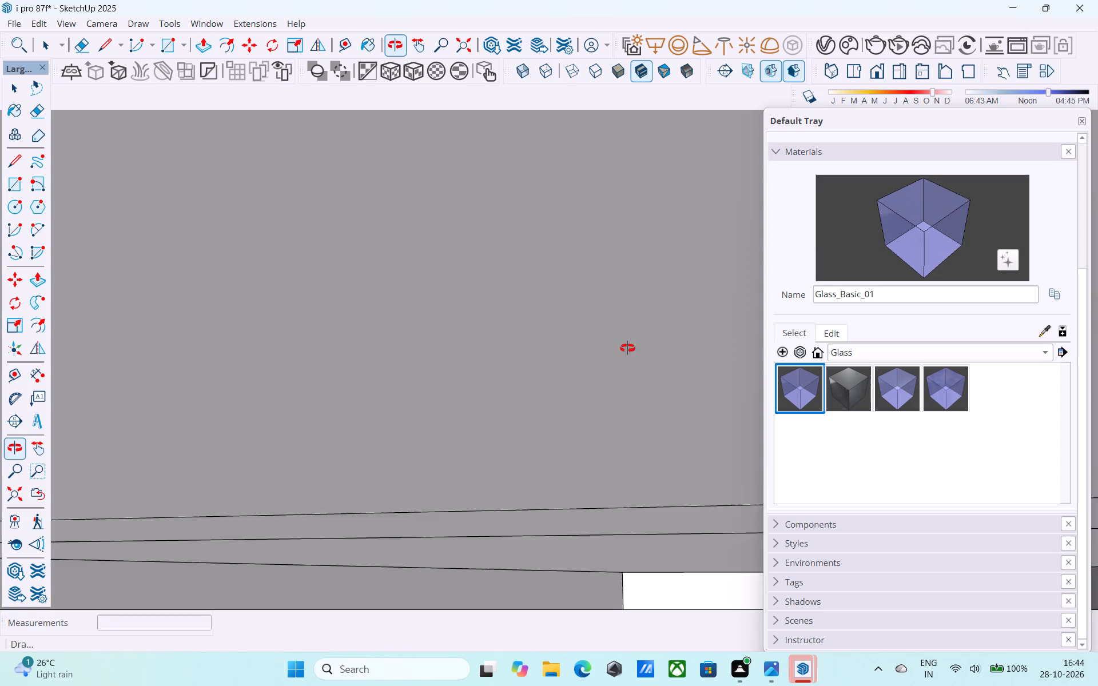
middle_click_drag(627, 348, 635, 378)
middle_click_drag(636, 385, 639, 513)
scroll(595, 379, "down", 12)
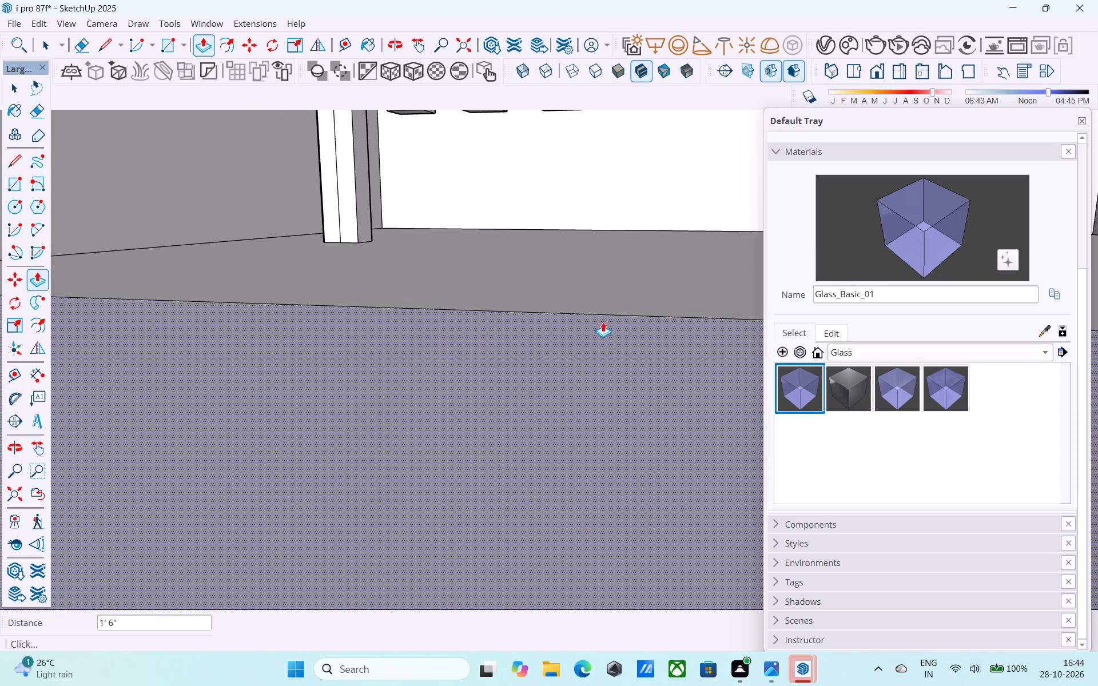
scroll(603, 322, "down", 3)
middle_click_drag(598, 337, 544, 601, "shift")
scroll(654, 221, "up", 2)
middle_click_drag(657, 257, 661, 289, "shift")
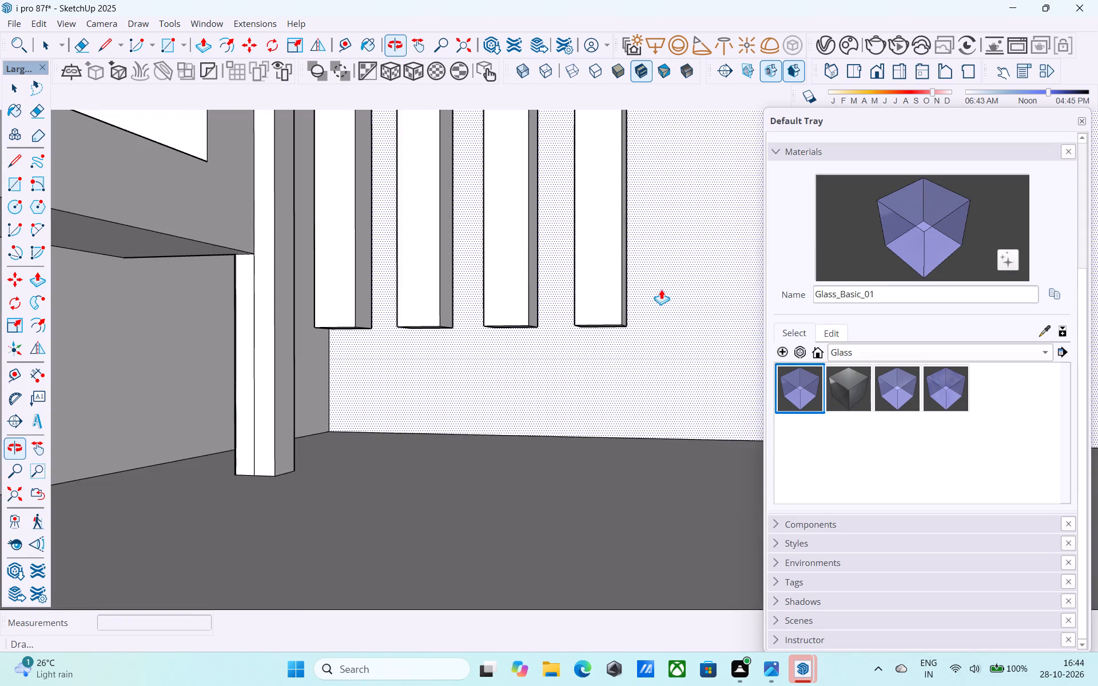
scroll(608, 313, "up", 5)
middle_click_drag(588, 345, 578, 314)
left_click(569, 258)
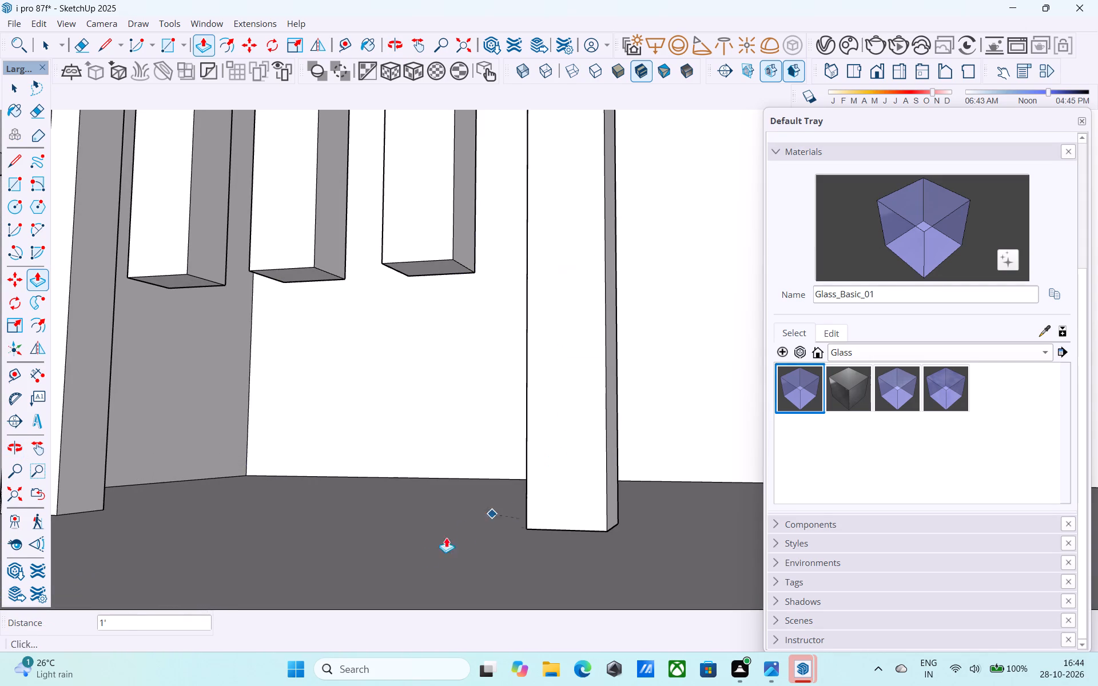
left_click(399, 569)
Extend the remaining three hanging fins down to the slab, repeating the 1' distance.
scroll(429, 281, "up", 2)
double_click(425, 262)
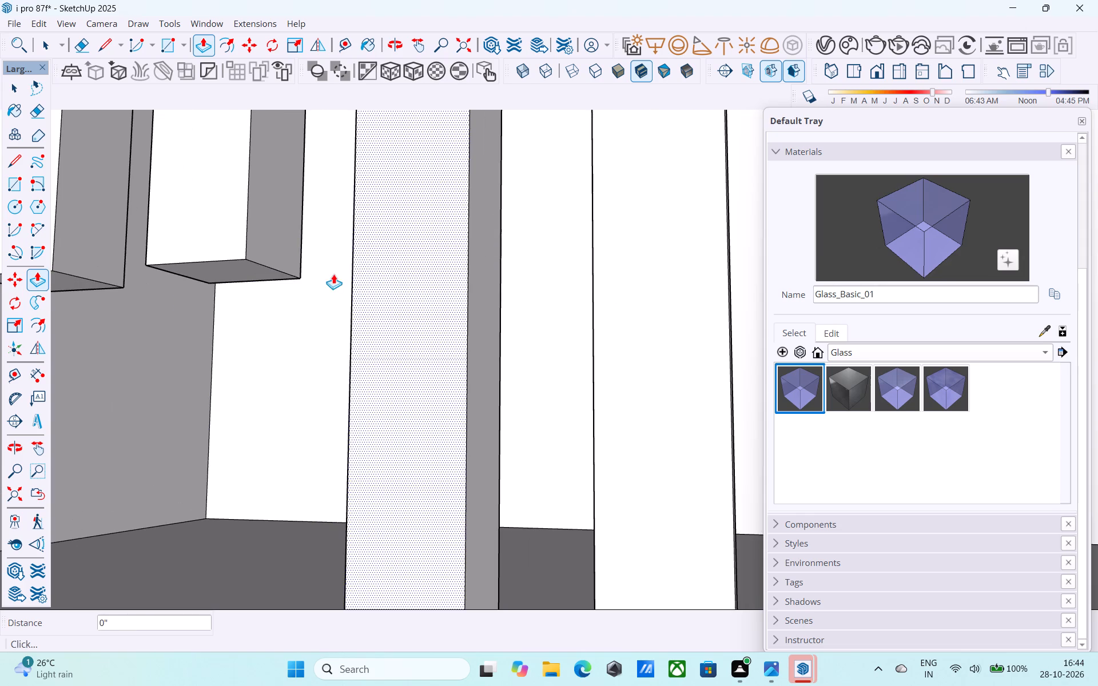
double_click(258, 267)
middle_click_drag(256, 264, 475, 302, "shift")
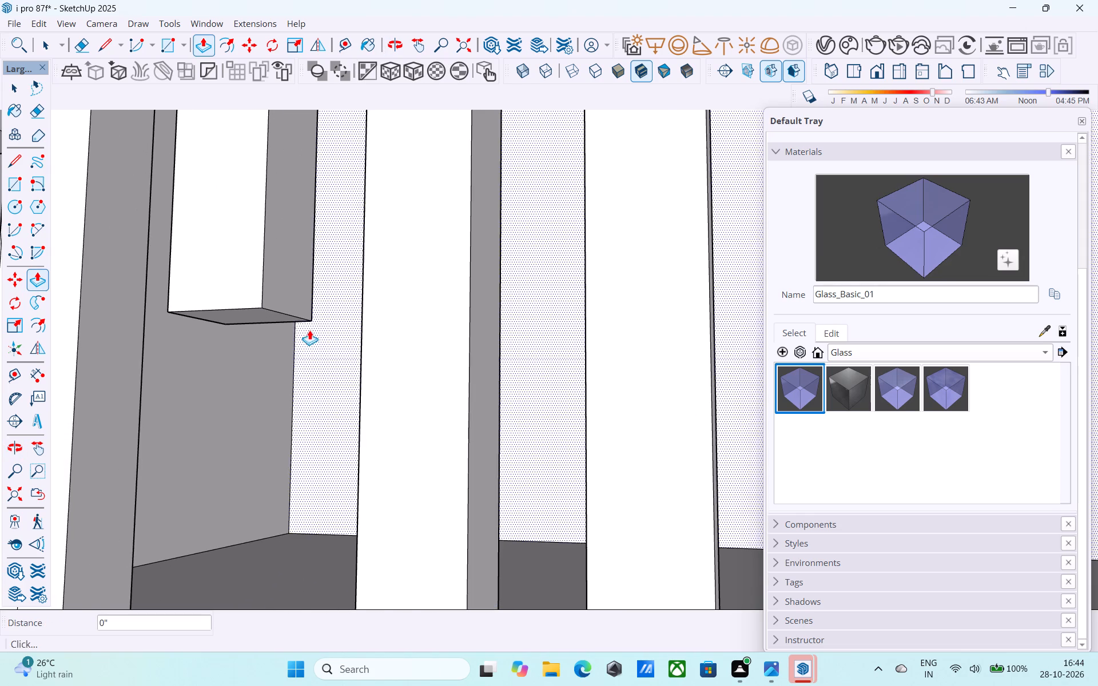
double_click(283, 315)
scroll(316, 324, "down", 13)
key("space")
Save the model.
middle_click_drag(429, 338, 471, 430)
scroll(478, 407, "down", 16)
key("ctrl+s")
Examine the alternating recess fins on the full front facade, and the roof with the upper corner balconies.
scroll(474, 394, "down", 10)
key("space")
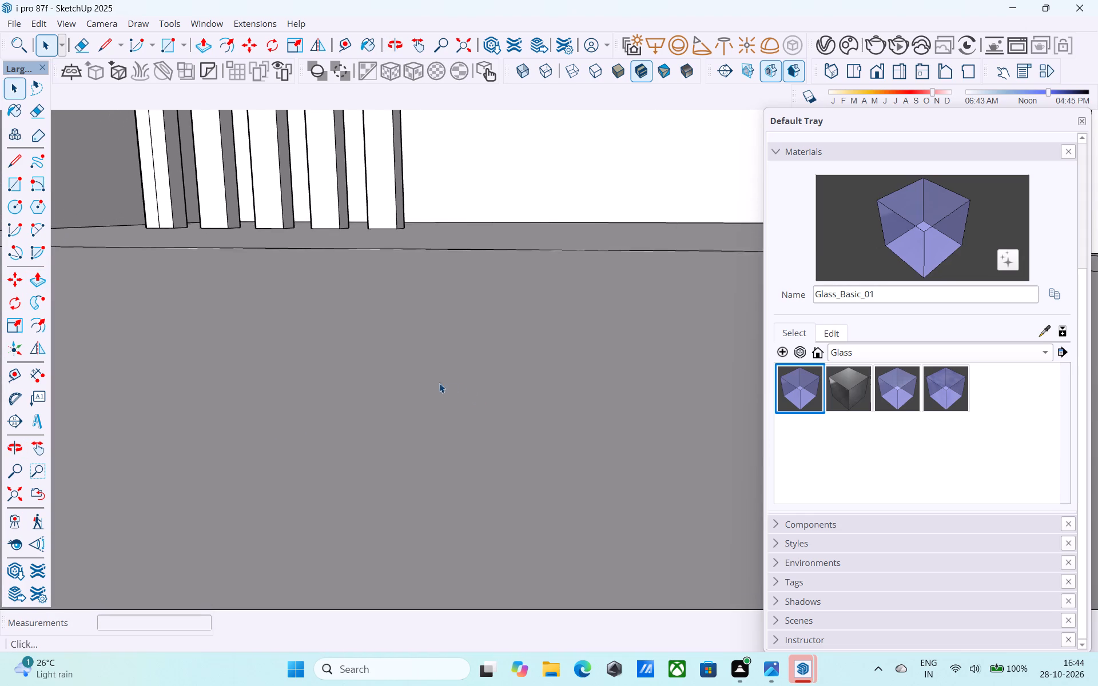
scroll(439, 383, "down", 20)
scroll(439, 383, "down", 16)
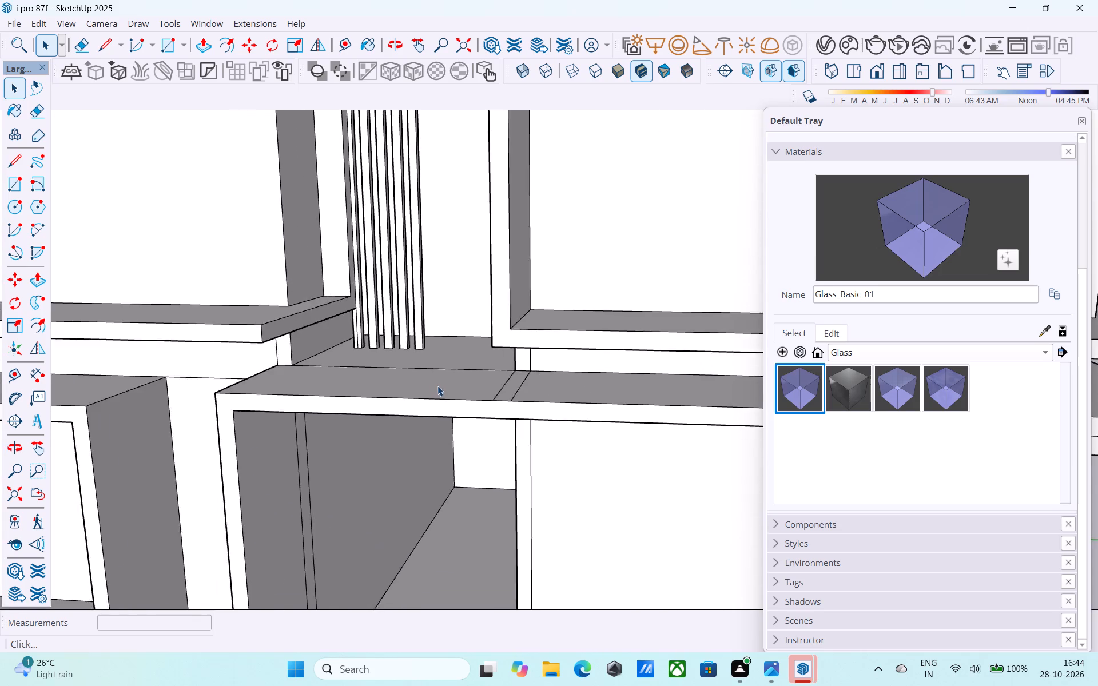
scroll(437, 386, "down", 5)
middle_click_drag(437, 388, 476, 375)
scroll(476, 375, "down", 9)
middle_click_drag(417, 392, 428, 428)
scroll(515, 297, "down", 3)
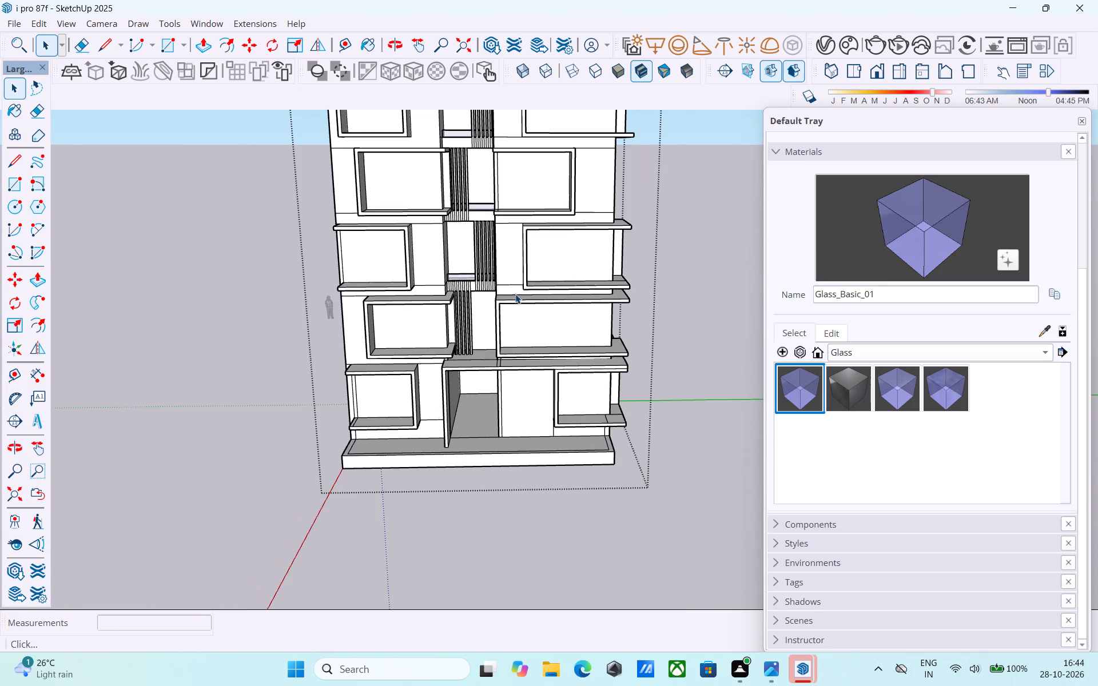
middle_click_drag(535, 225, 526, 281)
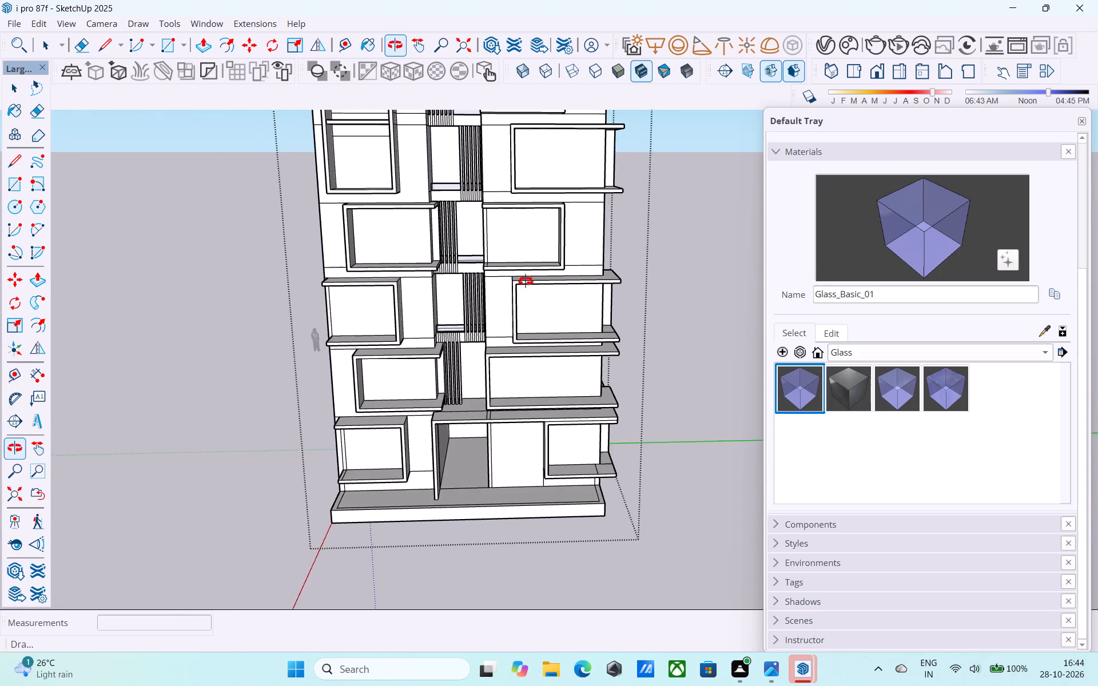
middle_click_drag(526, 281, 529, 281)
scroll(529, 281, "up", 1)
middle_click_drag(529, 281, 503, 404)
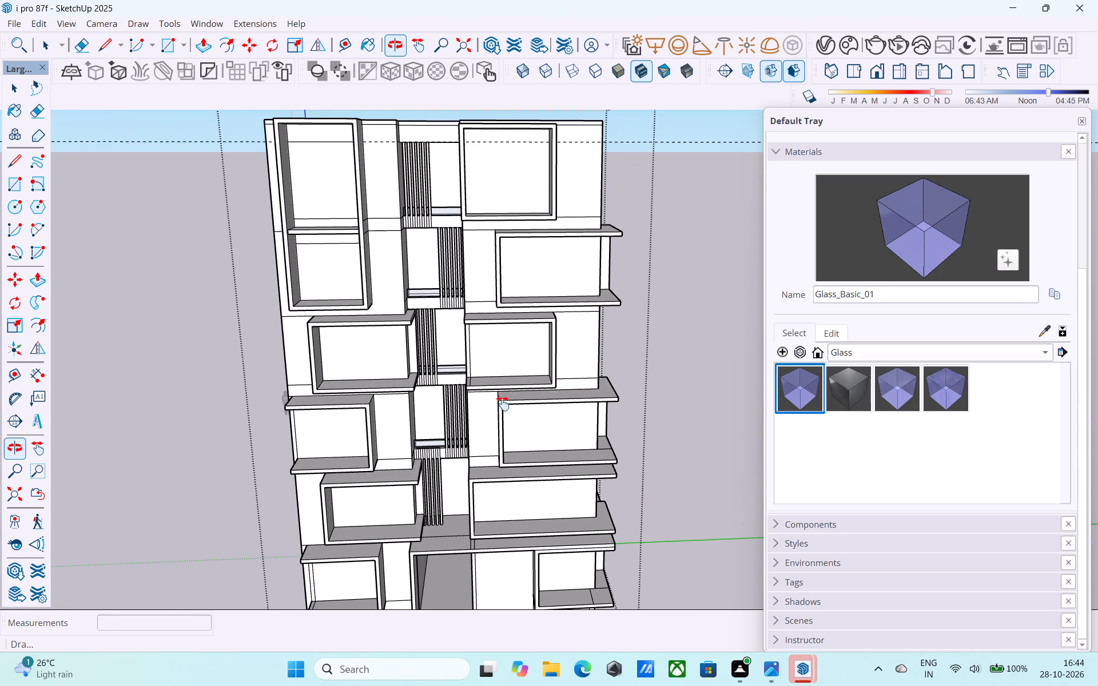
middle_click_drag(503, 404, 502, 403)
scroll(479, 347, "down", 2)
middle_click_drag(465, 337, 430, 315)
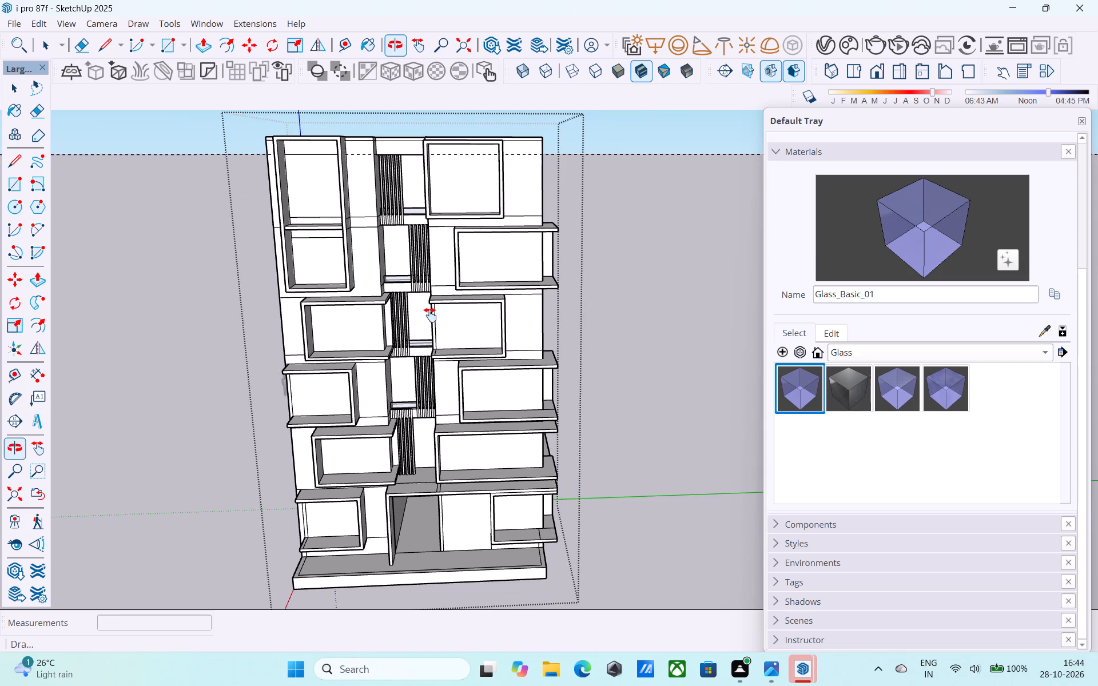
middle_click_drag(430, 315, 426, 364)
scroll(403, 254, "up", 3)
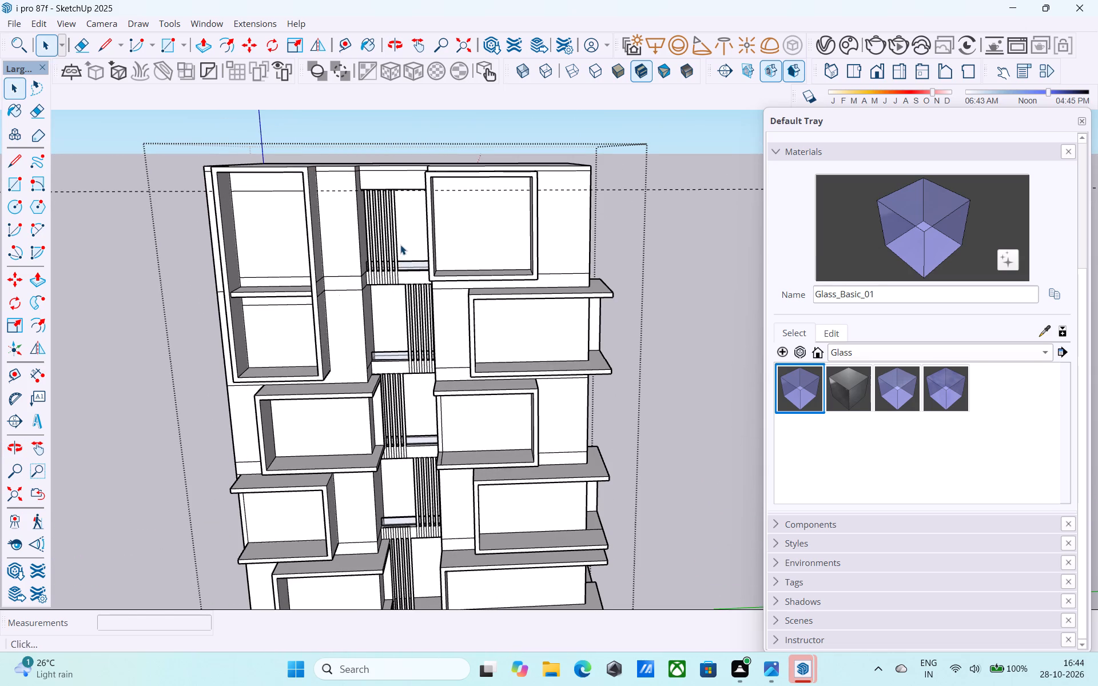
scroll(403, 241, "down", 4)
middle_click_drag(402, 261, 376, 485)
scroll(315, 460, "up", 5)
middle_click_drag(373, 457, 622, 178)
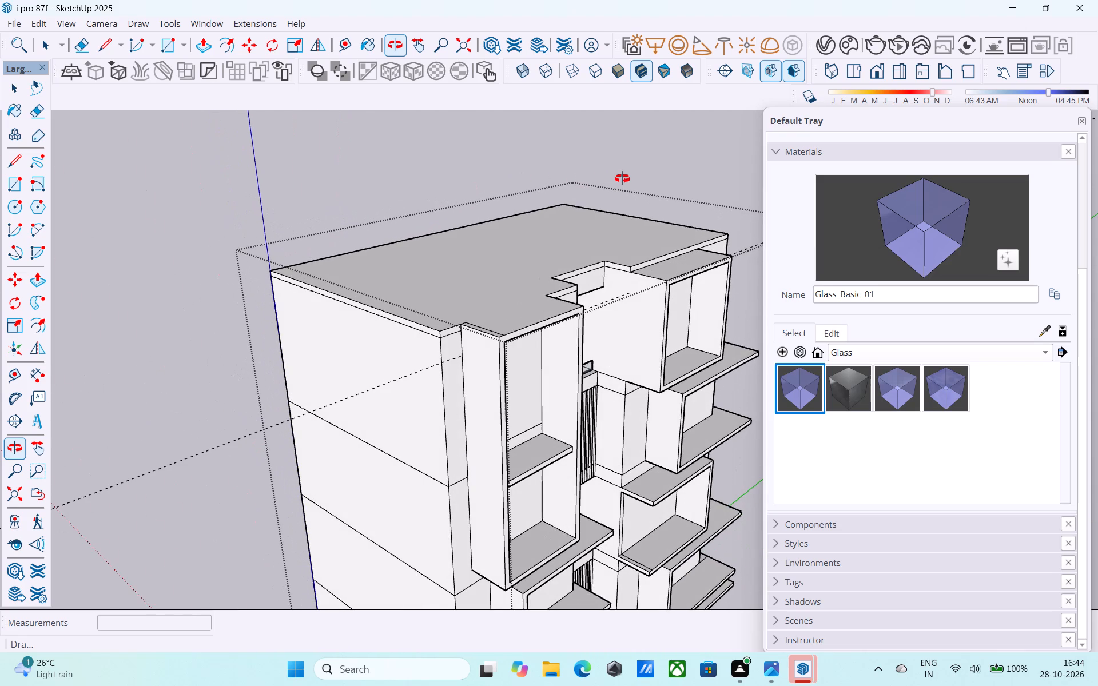
middle_click_drag(622, 178, 597, 193)
scroll(420, 362, "up", 1)
middle_click_drag(421, 365, 435, 370)
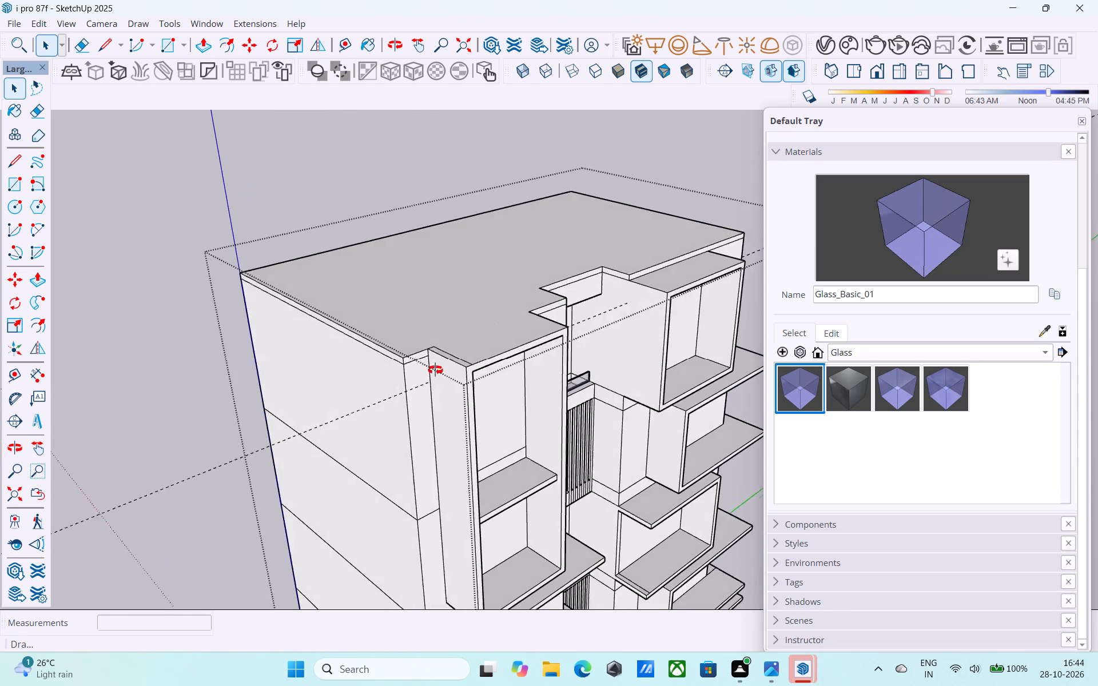
Draw a 9' 3" line on the roof slab where the tall double-height balcony frame's top meets the roof.
middle_click_drag(435, 370, 657, 416)
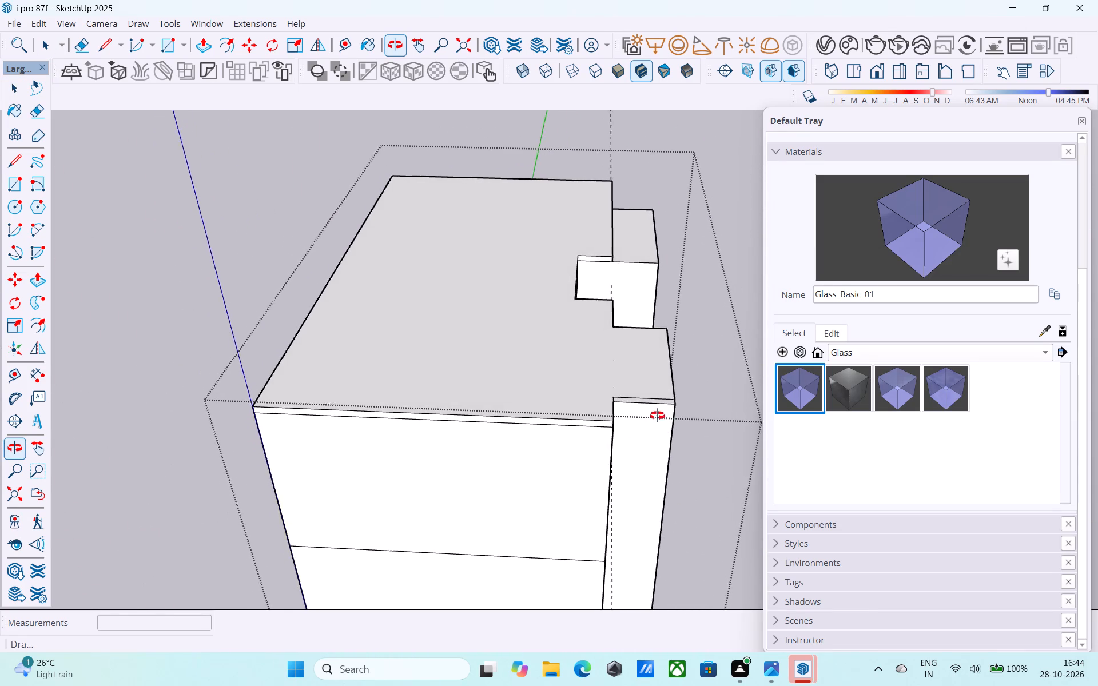
middle_click_drag(657, 416, 454, 416)
key("l")
scroll(454, 416, "up", 11)
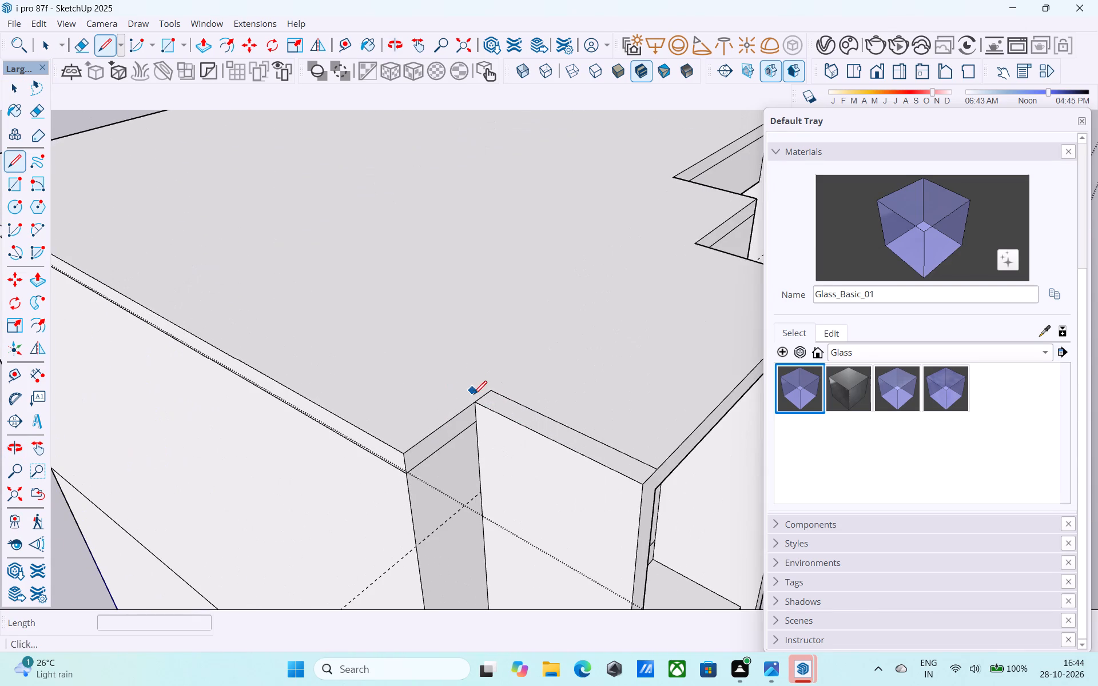
left_click(476, 408)
scroll(587, 335, "down", 3)
middle_click_drag(581, 336, 96, 405, "shift")
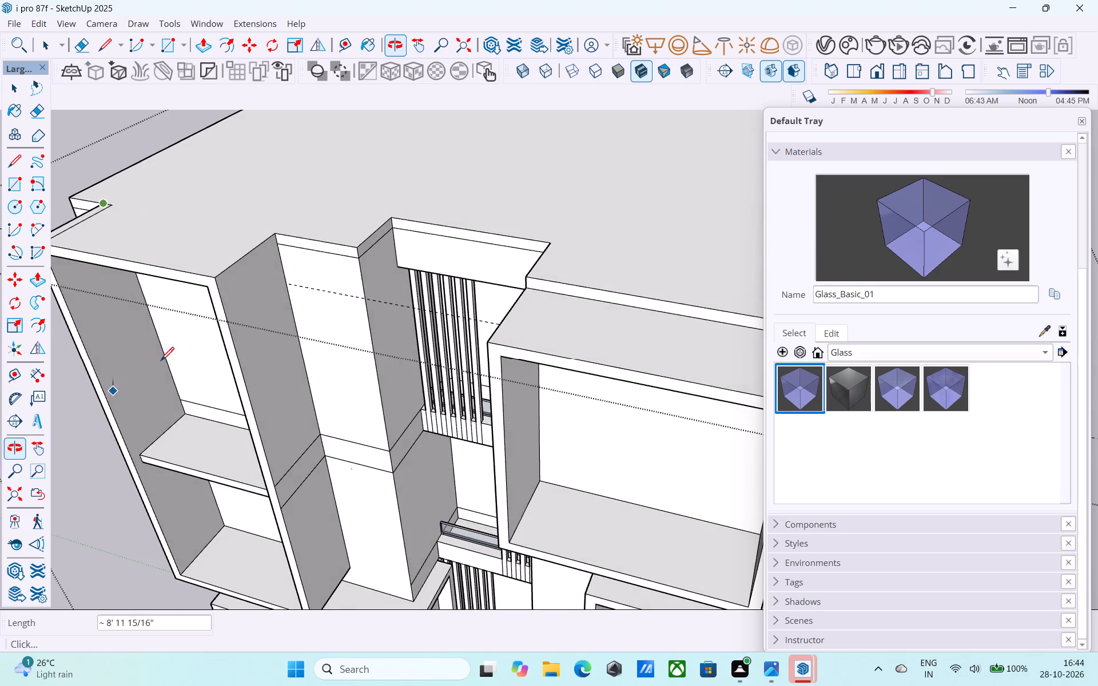
middle_click_drag(321, 327, 360, 435, "shift")
scroll(339, 369, "up", 3)
left_click(309, 341)
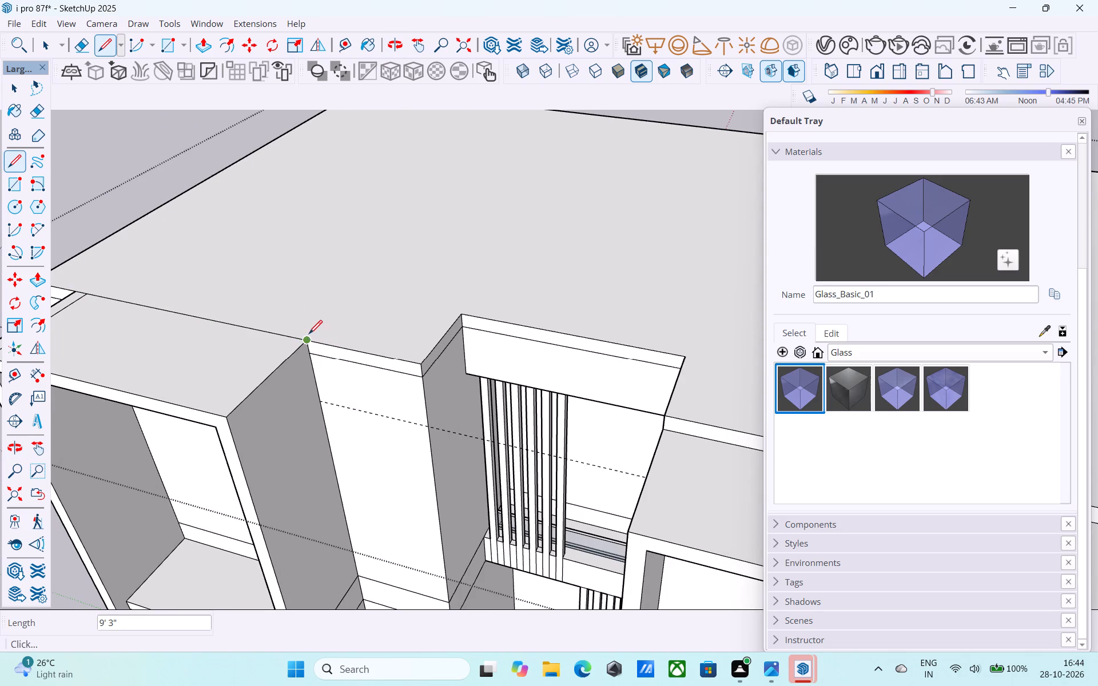
scroll(309, 335, "down", 4)
middle_click_drag(312, 336, 382, 242)
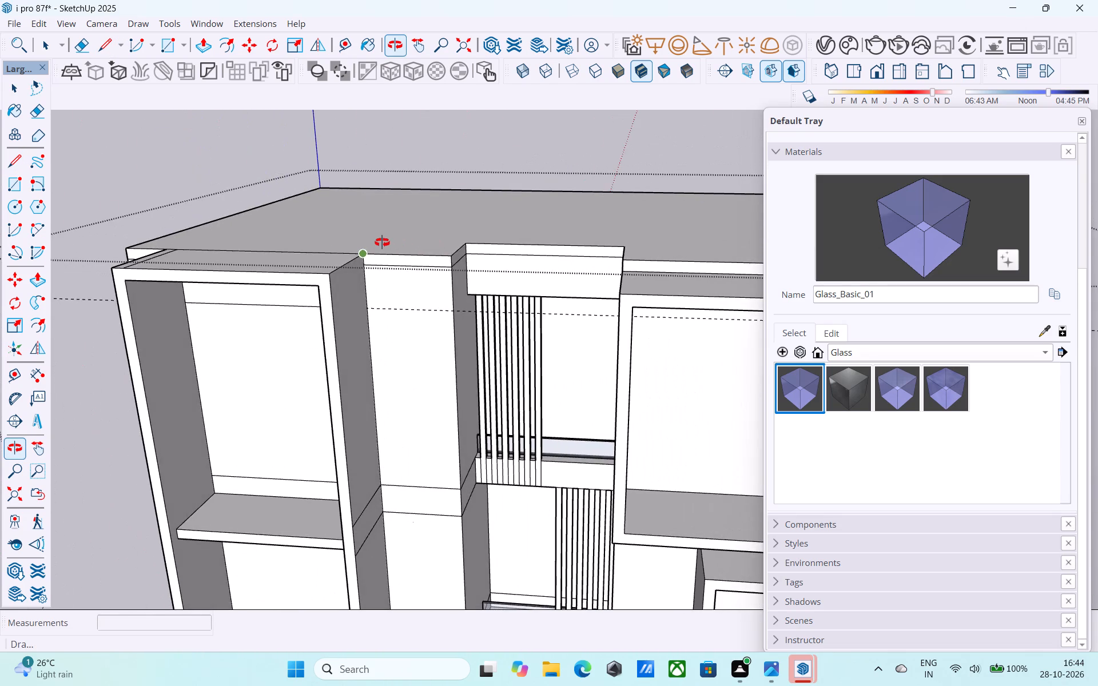
middle_click_drag(382, 242, 382, 241)
scroll(383, 240, "down", 5)
middle_click_drag(382, 240, 543, 194)
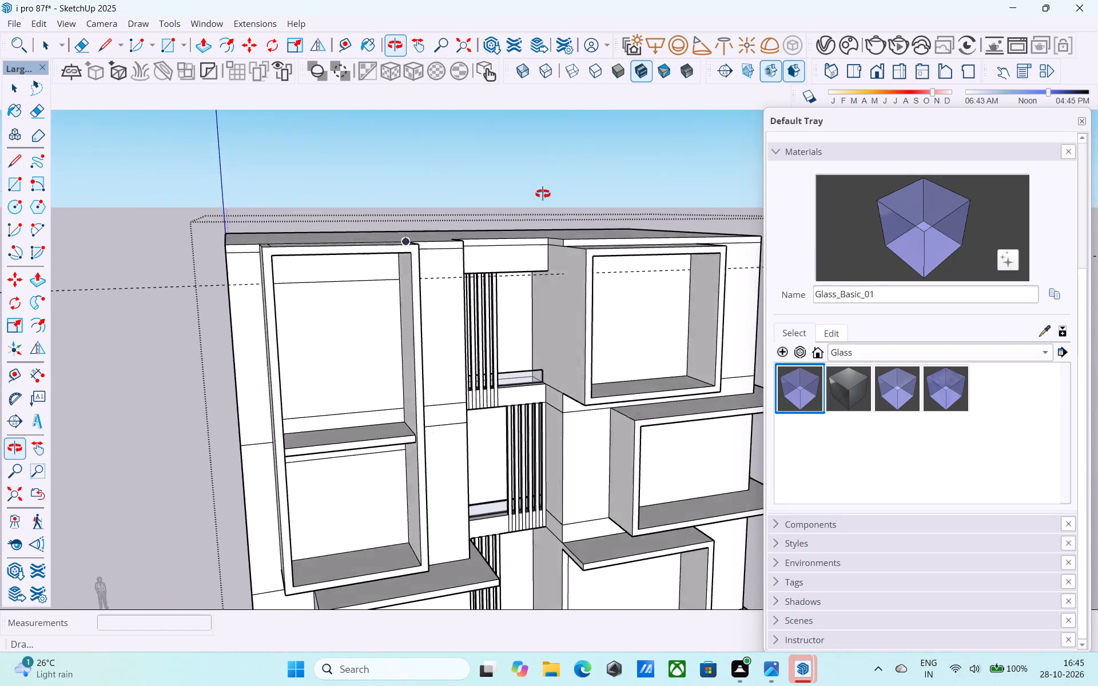
middle_click_drag(543, 194, 555, 191)
middle_click_drag(558, 193, 566, 153)
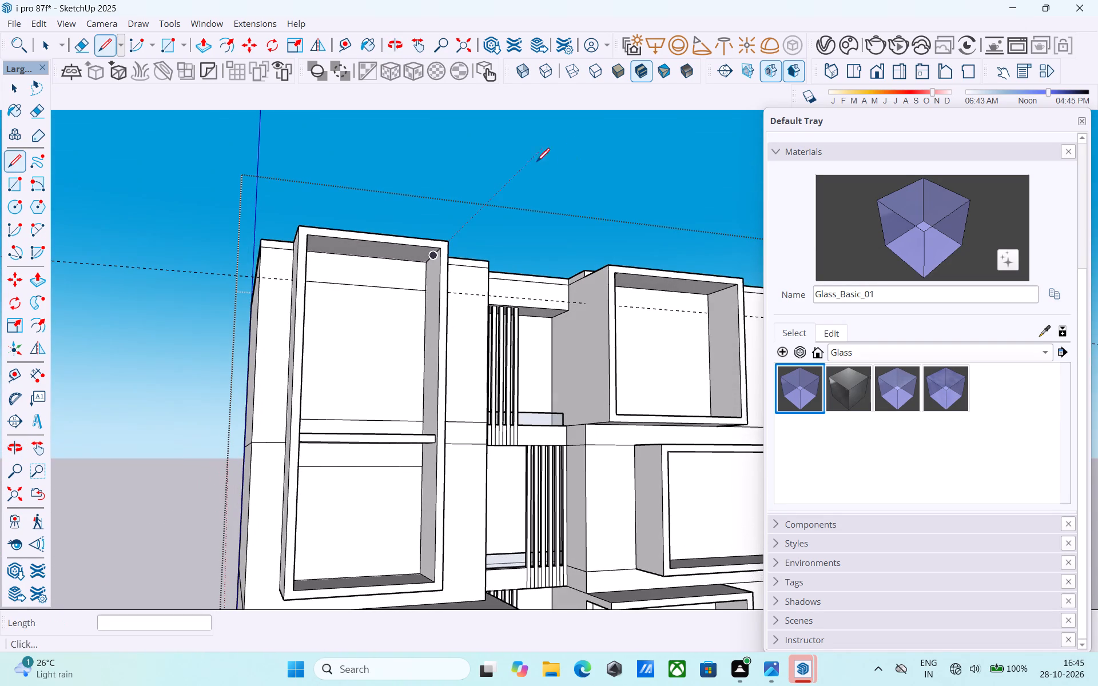
key("space")
Push/Pull the underside of the tall balcony frame's top member down by 6".
middle_click_drag(445, 253, 444, 275)
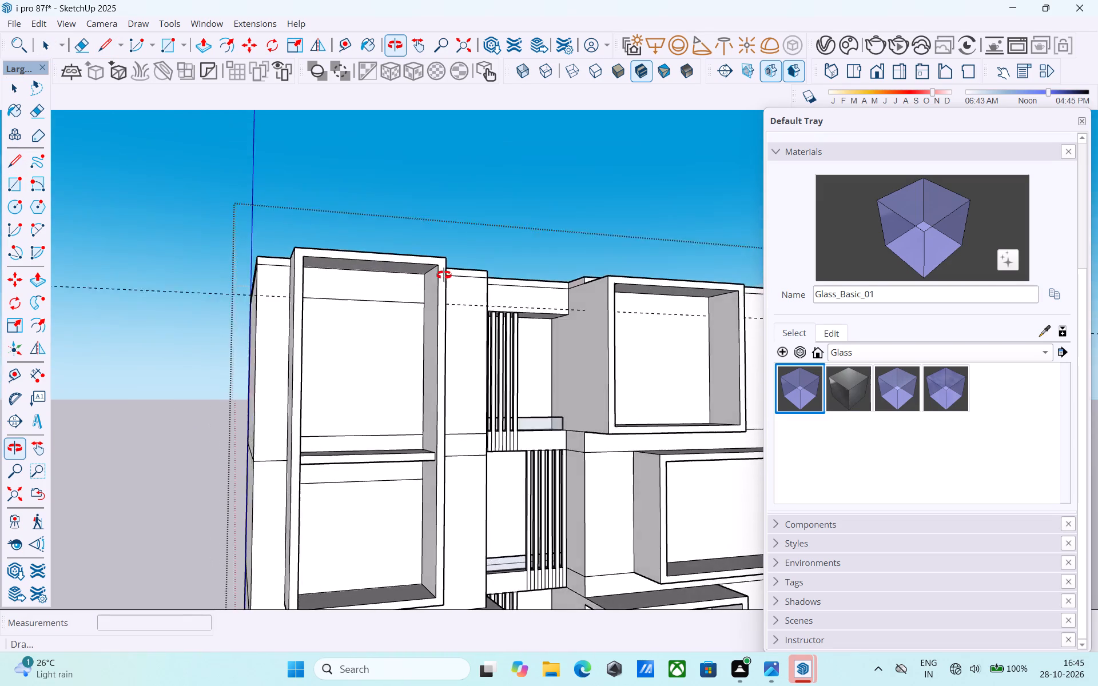
middle_click_drag(444, 275, 447, 269)
scroll(344, 312, "up", 5)
left_click(387, 226)
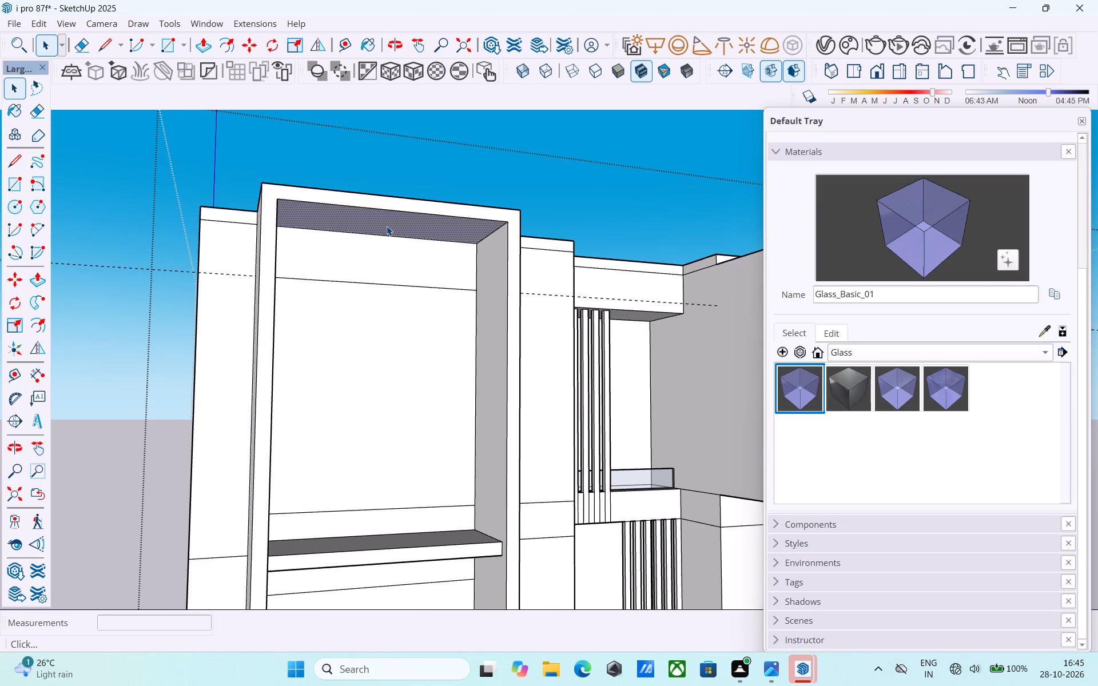
key("p")
left_click(387, 226)
type("6\"")
key("Return")
Lower the top face of the tall balcony frame by 6" and repeat on the narrow strip beside it.
middle_click_drag(389, 232, 406, 441)
left_click(381, 378)
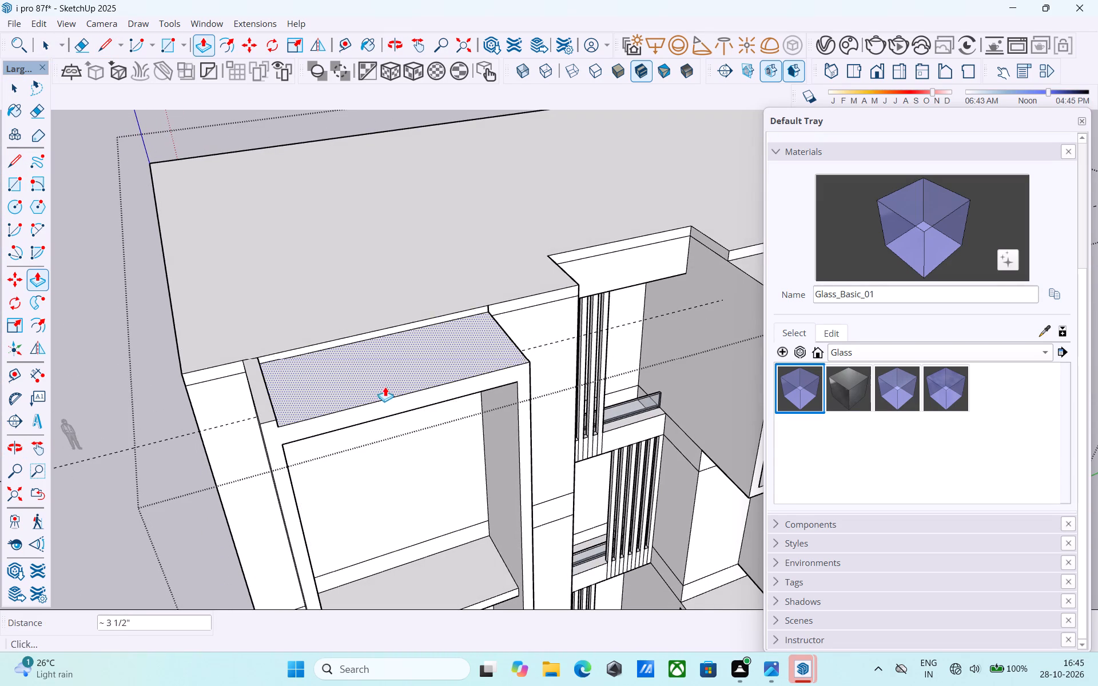
key("6")
key("shift+quotedbl")
key("Return")
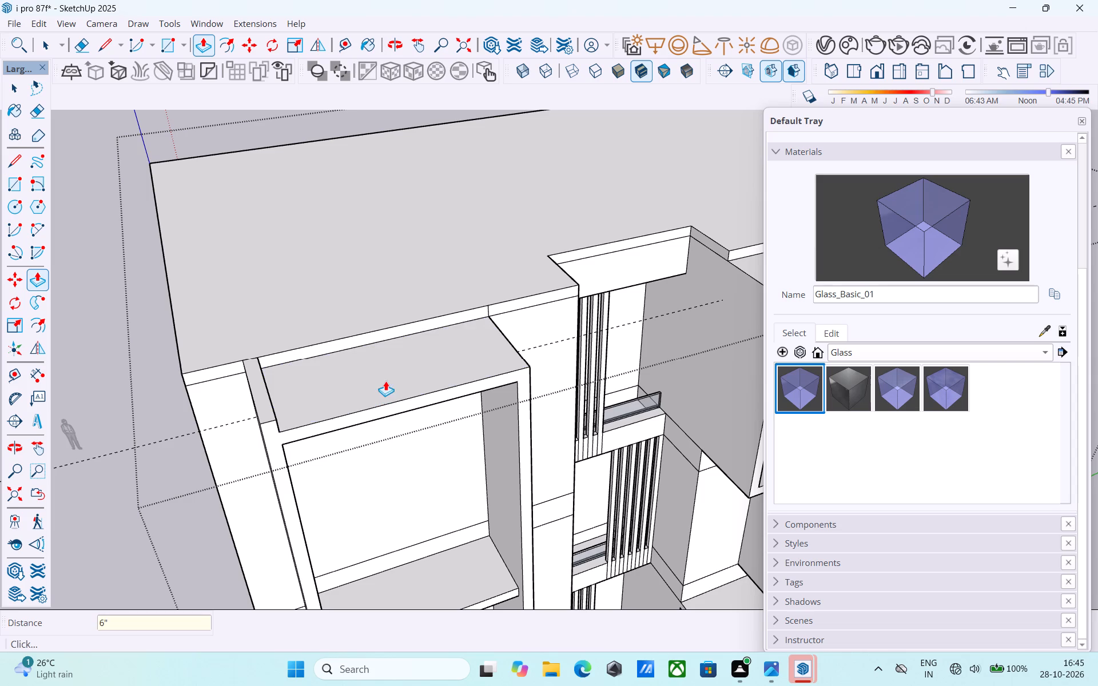
scroll(254, 380, "up", 3)
double_click(254, 380)
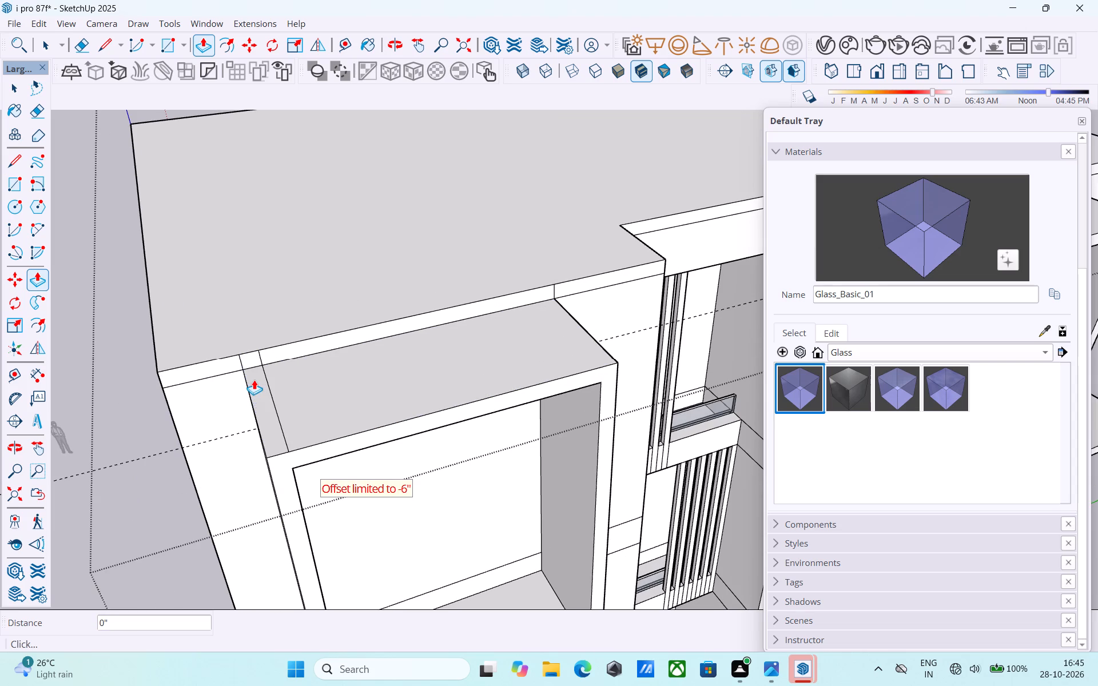
Erase the leftover short lines on the roof slab's edge above the tall frame and save the model.
key("space")
middle_click_drag(250, 370, 242, 349)
key("e")
scroll(242, 349, "up", 5)
left_click_drag(233, 355, 254, 348)
left_click_drag(256, 346, 303, 342)
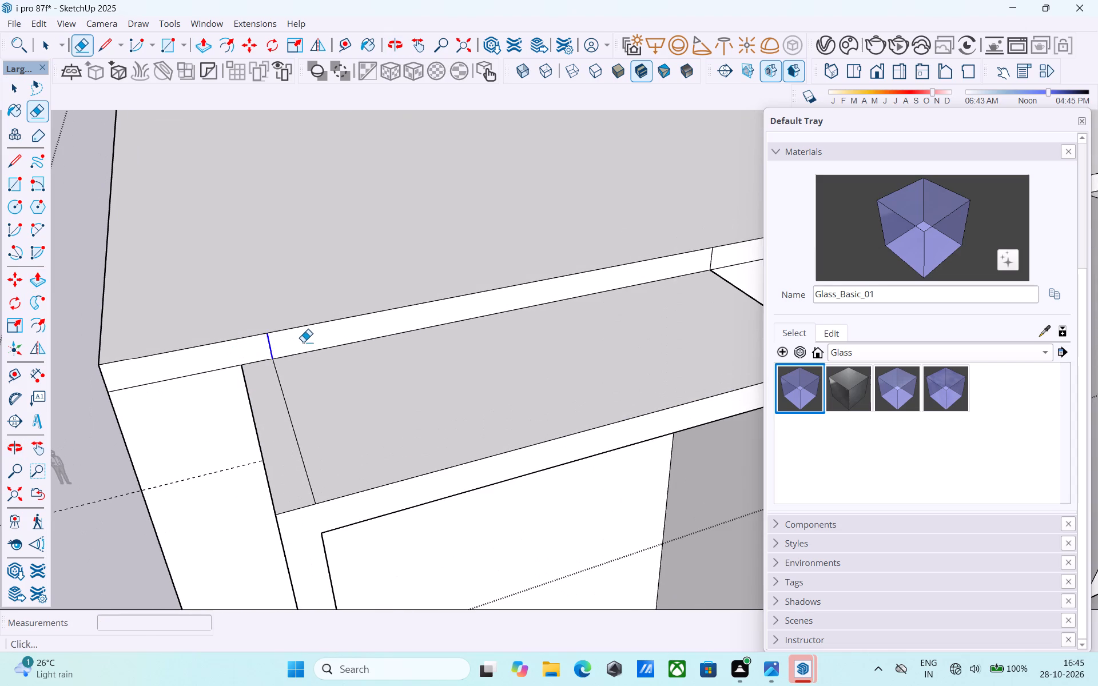
left_click_drag(303, 342, 307, 342)
key("ctrl+s")
key("space")
Examine the full front facade and the corner side with its projecting balcony frames.
scroll(311, 342, "down", 8)
middle_click_drag(311, 342, 315, 280)
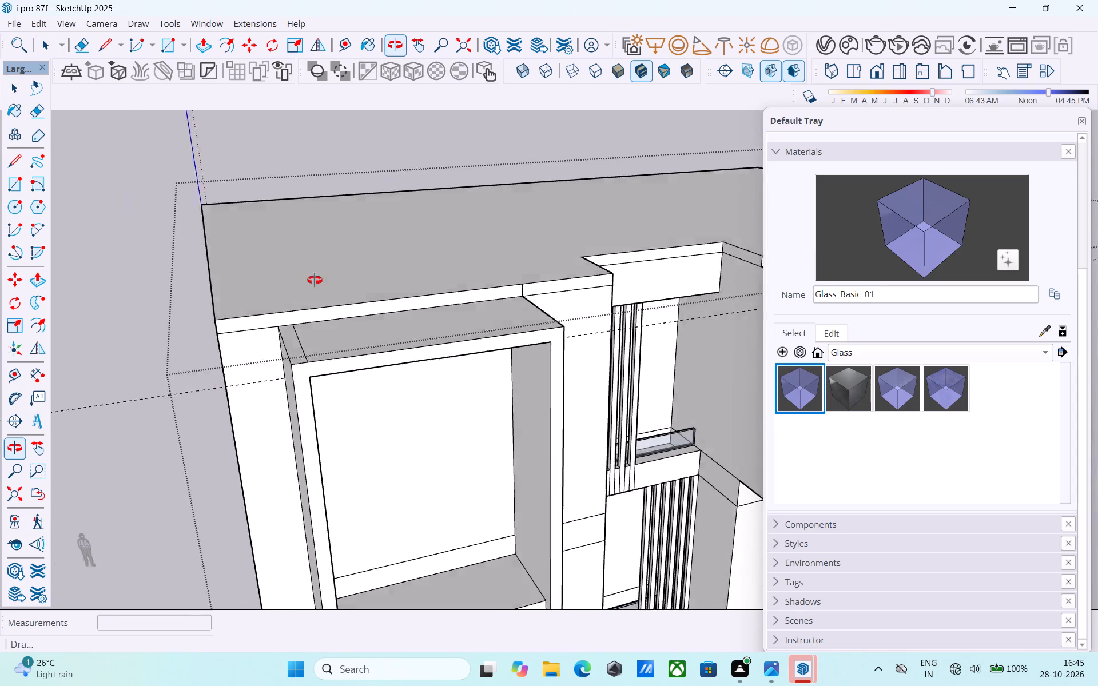
middle_click_drag(315, 280, 316, 280)
scroll(336, 269, "down", 5)
middle_click_drag(364, 335, 304, 249)
scroll(297, 236, "down", 8)
middle_click_drag(385, 356, 355, 336)
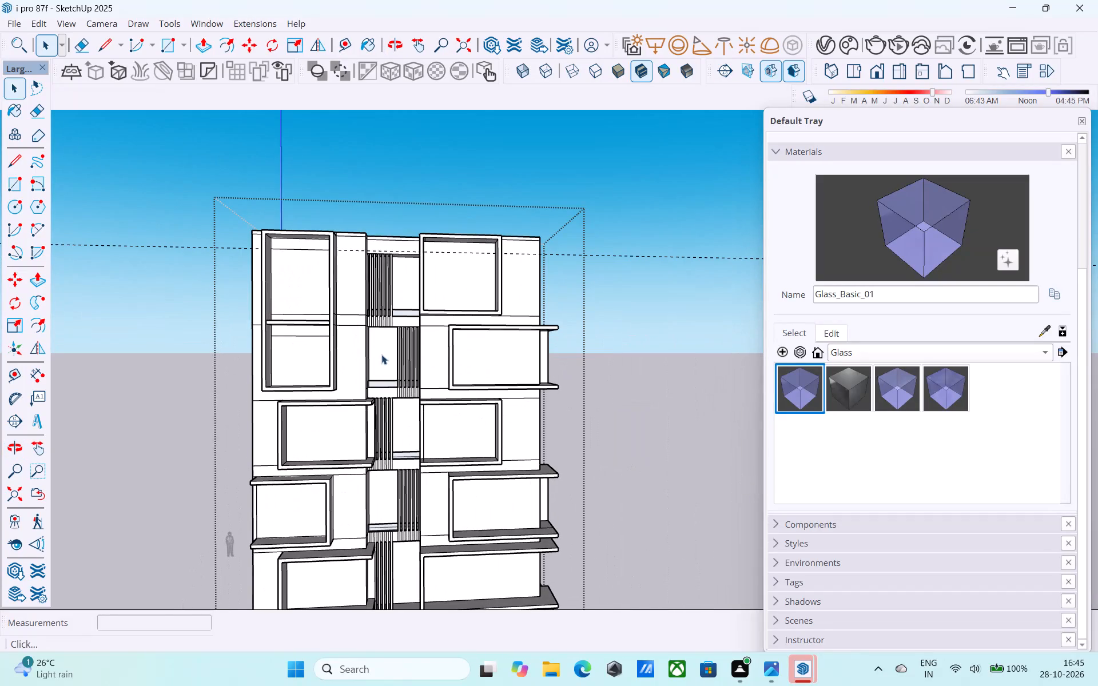
middle_click_drag(514, 398, 377, 423)
scroll(386, 421, "up", 5)
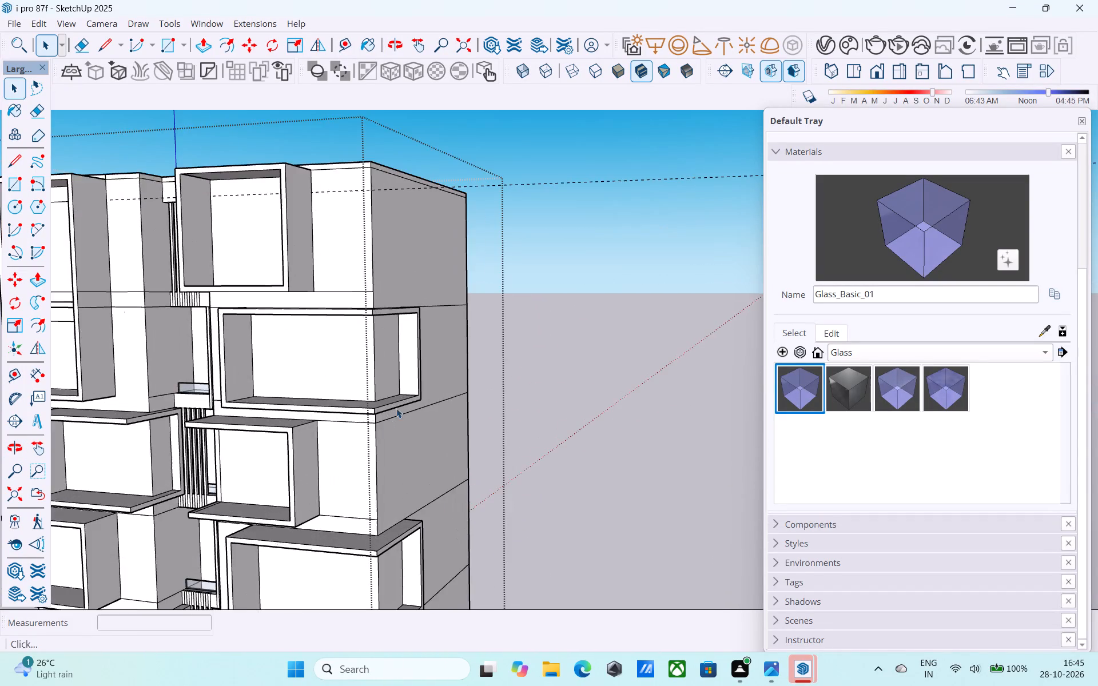
scroll(679, 339, "down", 5)
middle_click_drag(657, 352, 634, 342)
scroll(592, 386, "up", 1)
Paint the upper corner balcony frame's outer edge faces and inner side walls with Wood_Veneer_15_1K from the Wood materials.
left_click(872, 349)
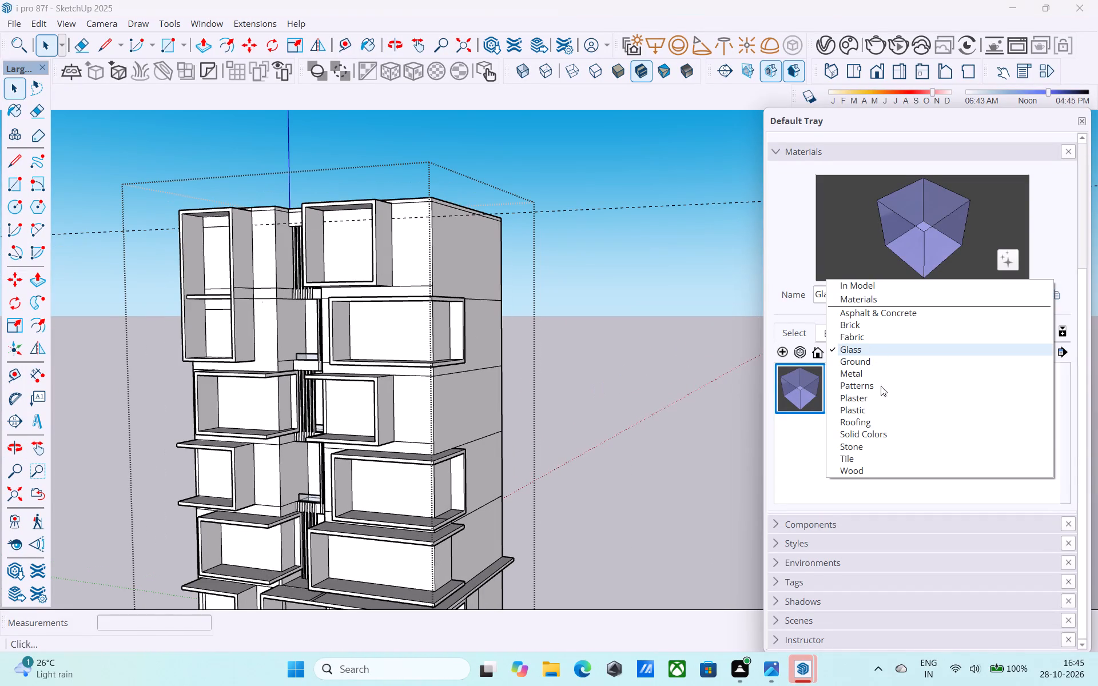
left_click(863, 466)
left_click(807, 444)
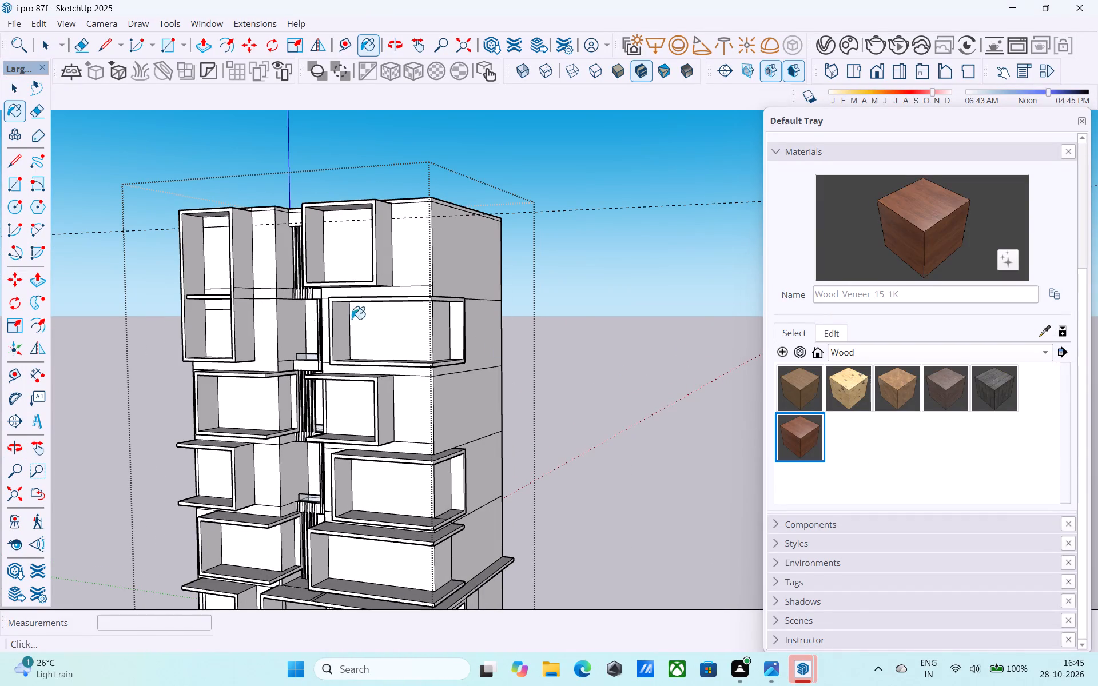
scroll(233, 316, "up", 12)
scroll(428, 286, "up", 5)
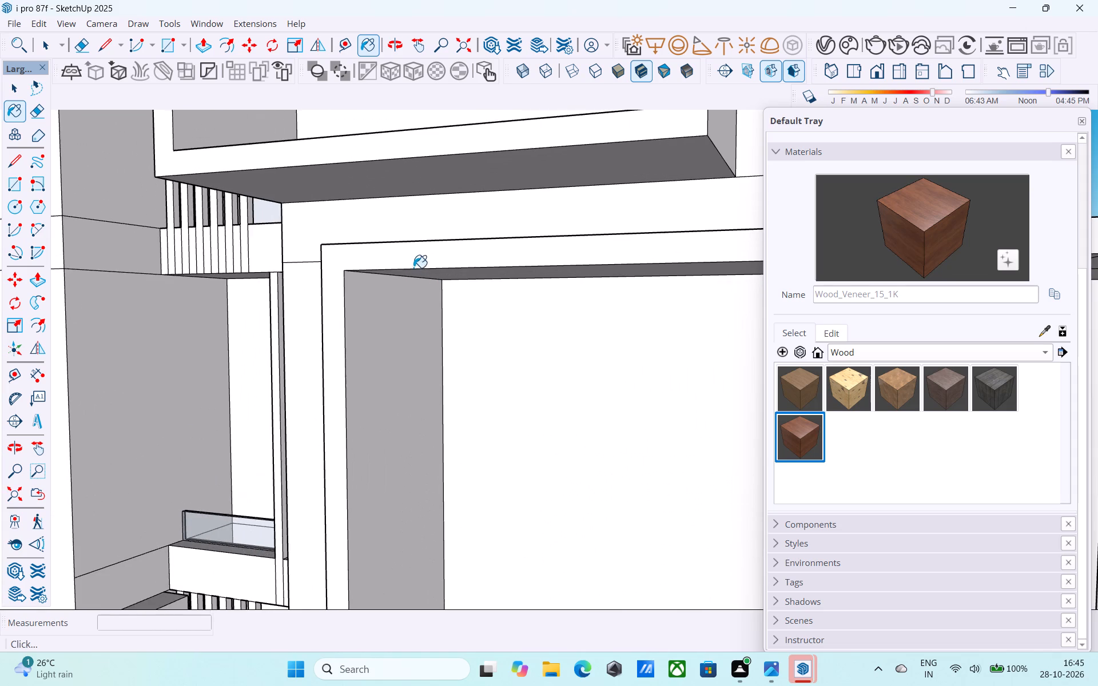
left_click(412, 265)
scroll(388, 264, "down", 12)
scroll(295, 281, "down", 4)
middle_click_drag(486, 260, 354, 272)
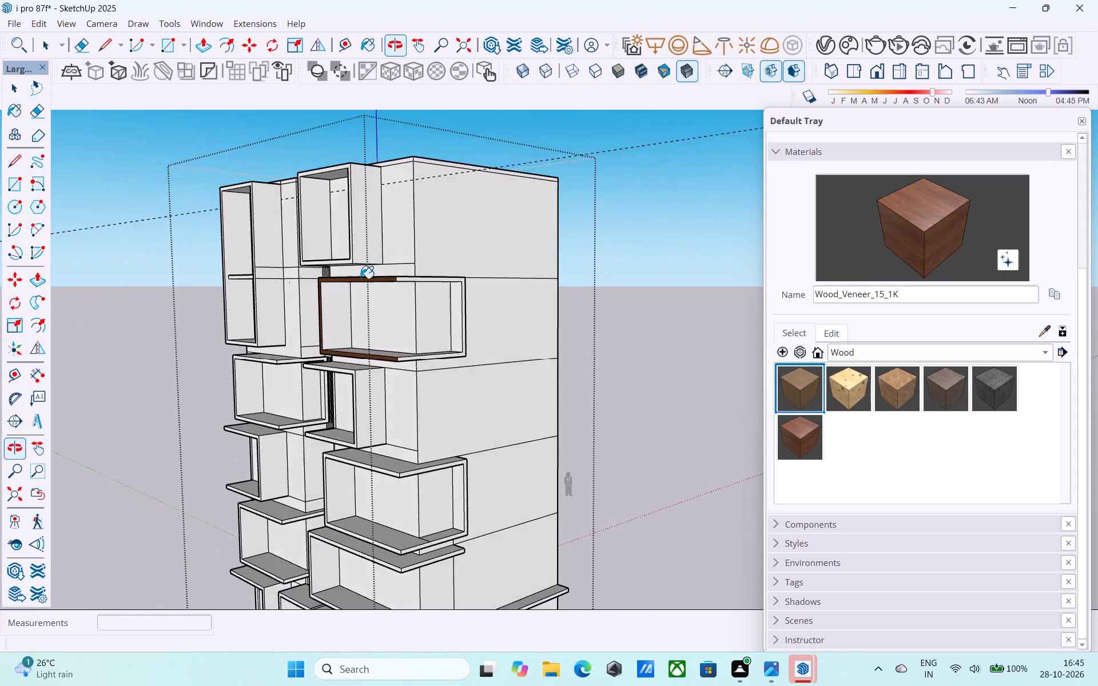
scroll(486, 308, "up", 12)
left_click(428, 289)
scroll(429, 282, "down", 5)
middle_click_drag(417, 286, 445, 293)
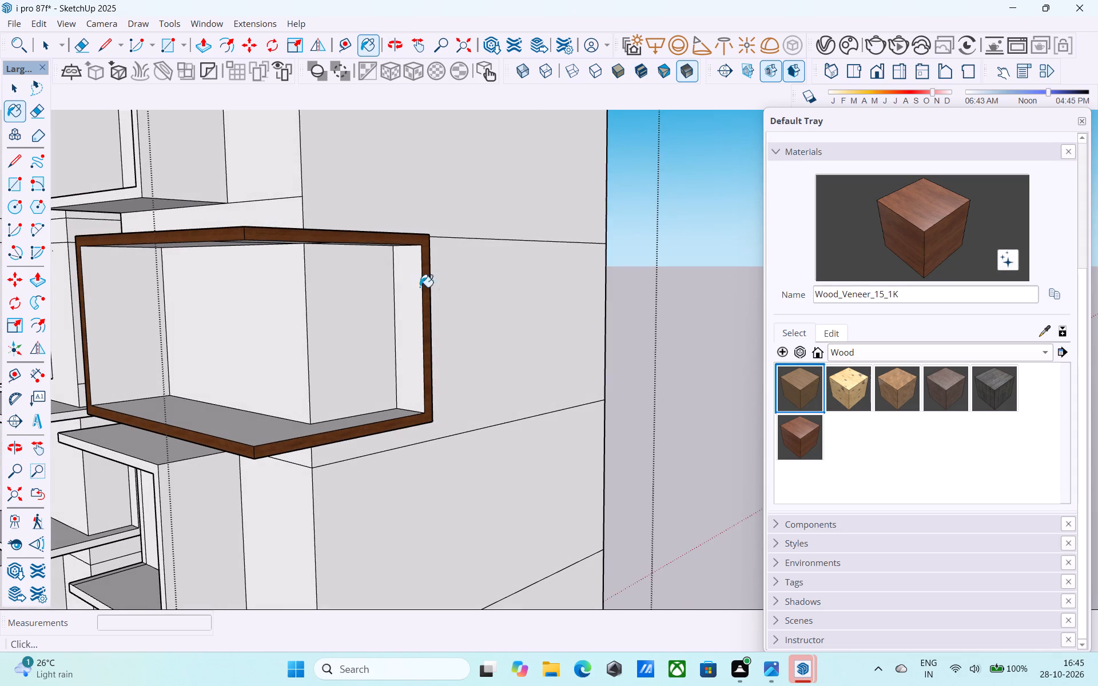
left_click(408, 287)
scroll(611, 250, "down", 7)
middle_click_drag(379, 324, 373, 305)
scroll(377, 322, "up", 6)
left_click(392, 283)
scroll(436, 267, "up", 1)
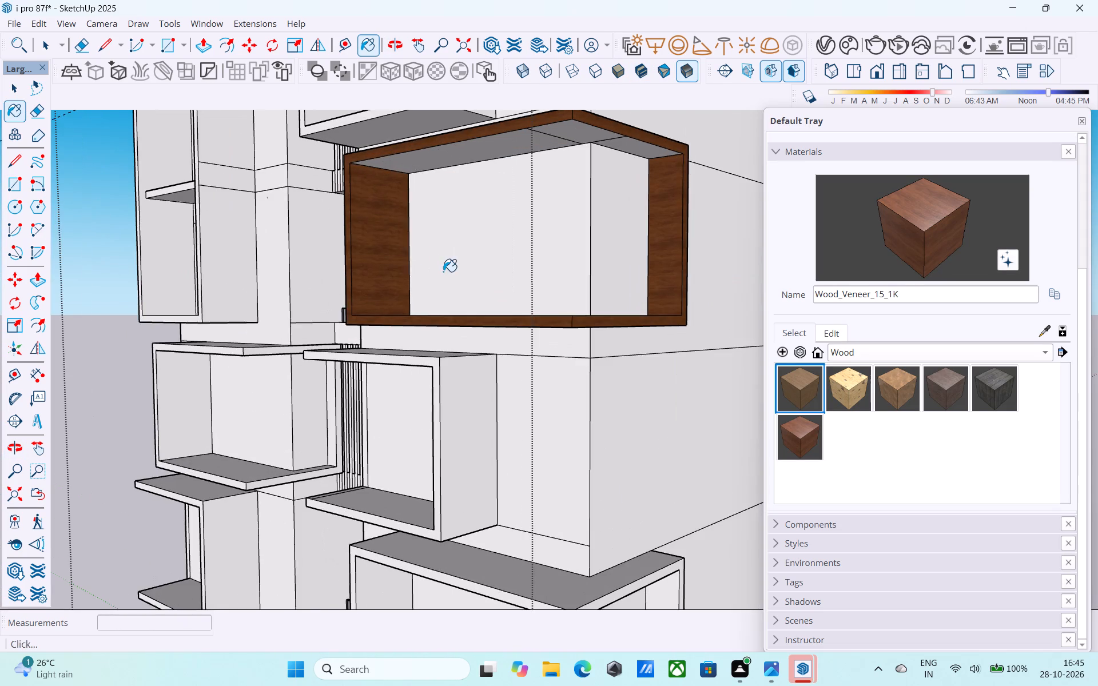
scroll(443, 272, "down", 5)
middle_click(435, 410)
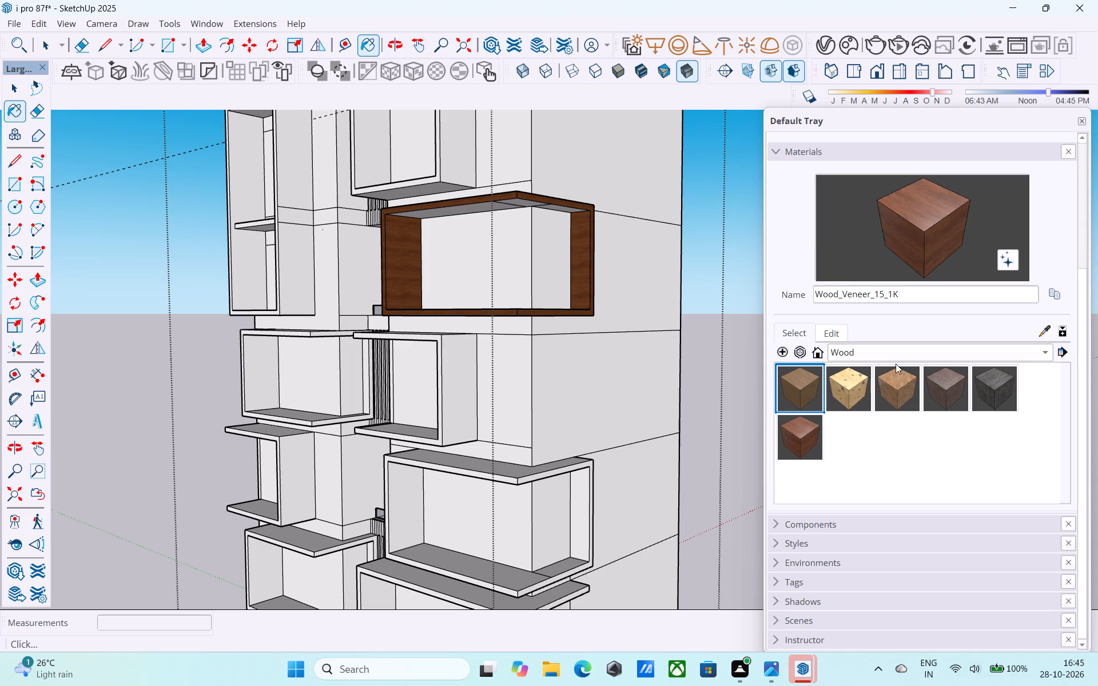
Paint the upper corner balcony frame's top, front edge face and inner side walls with D08_Bronzed_Mustard from Solid Colors.
left_click(894, 349)
left_click(893, 312)
scroll(981, 392, "down", 5)
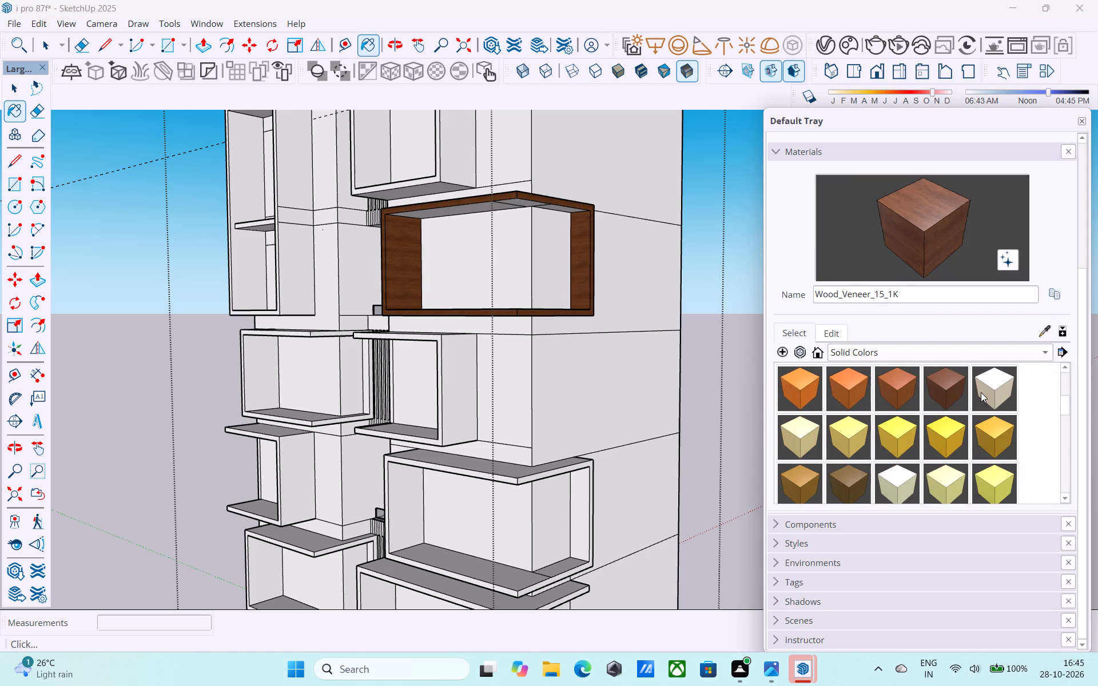
left_click(844, 465)
middle_click_drag(589, 308, 670, 437)
scroll(611, 450, "up", 9)
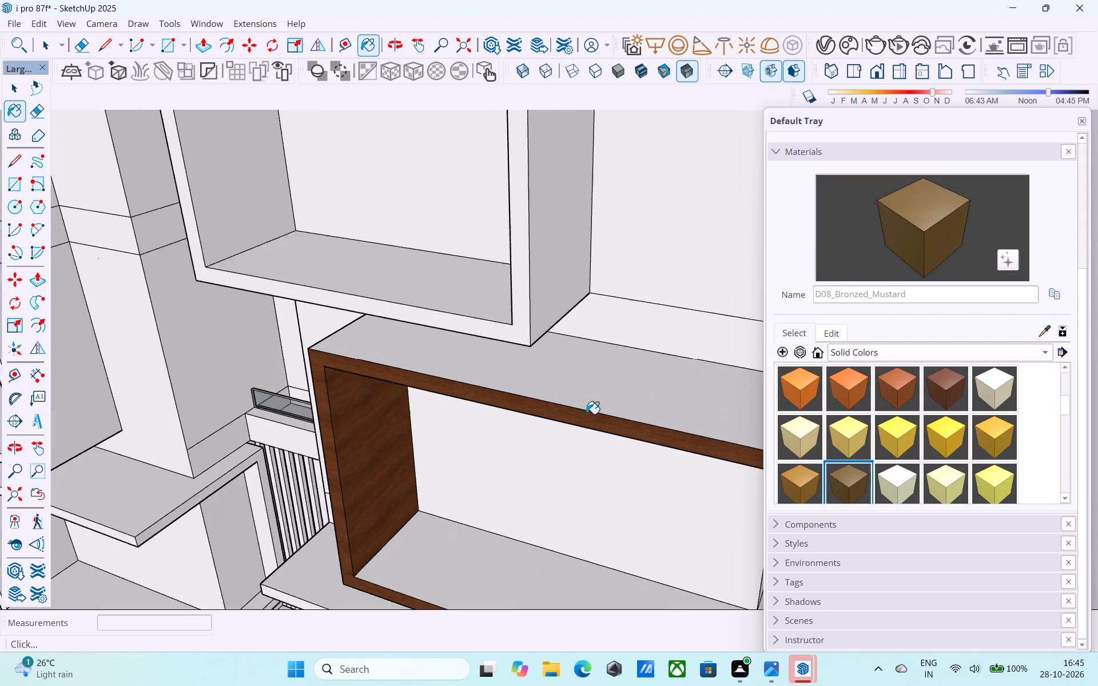
scroll(586, 404, "up", 1)
left_click(586, 404)
left_click(367, 417)
scroll(326, 392, "up", 3)
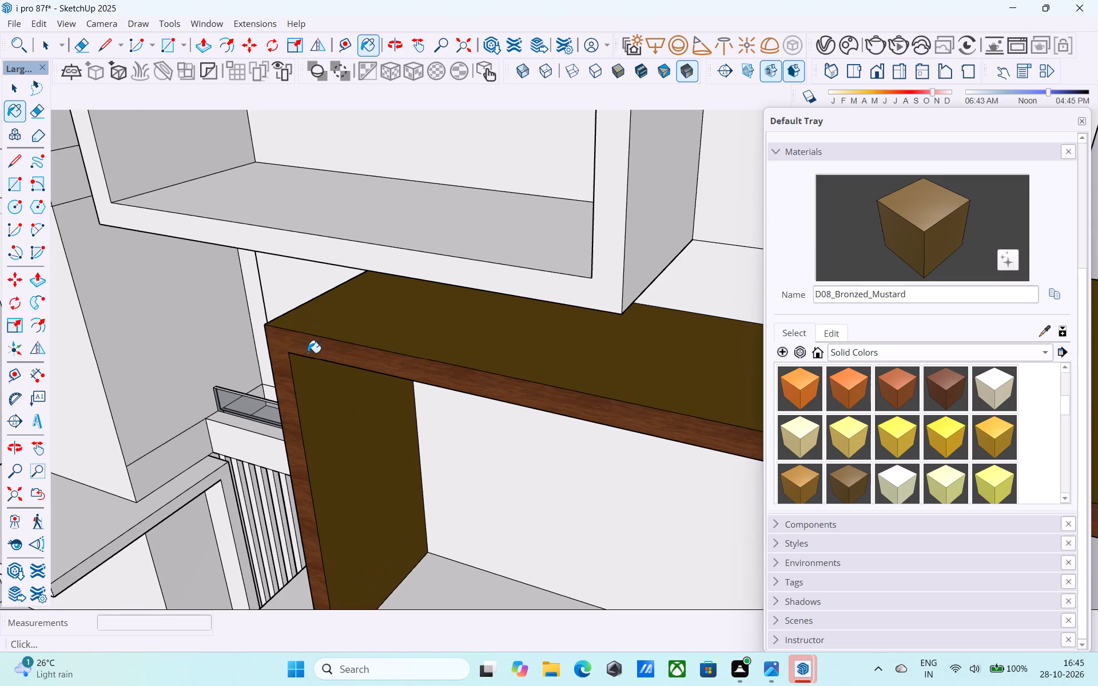
left_click(309, 351)
scroll(264, 350, "down", 7)
middle_click_drag(526, 422, 491, 270)
middle_click_drag(578, 418, 597, 375)
scroll(605, 374, "up", 4)
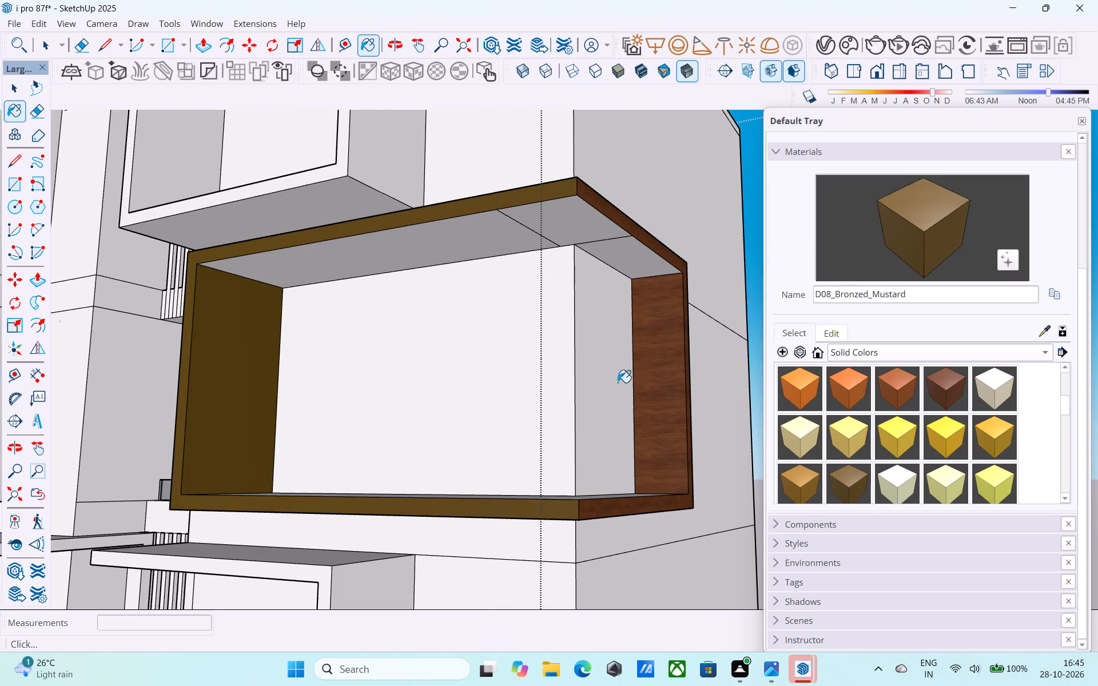
left_click(667, 369)
Erase the leftover lines on the corner frame's ceiling and paint the ceiling with D08_Bronzed_Mustard.
middle_click_drag(524, 221, 495, 178)
key("e")
scroll(529, 208, "up", 4)
left_click_drag(526, 213, 484, 224)
left_click_drag(627, 242, 682, 300)
left_click(933, 215)
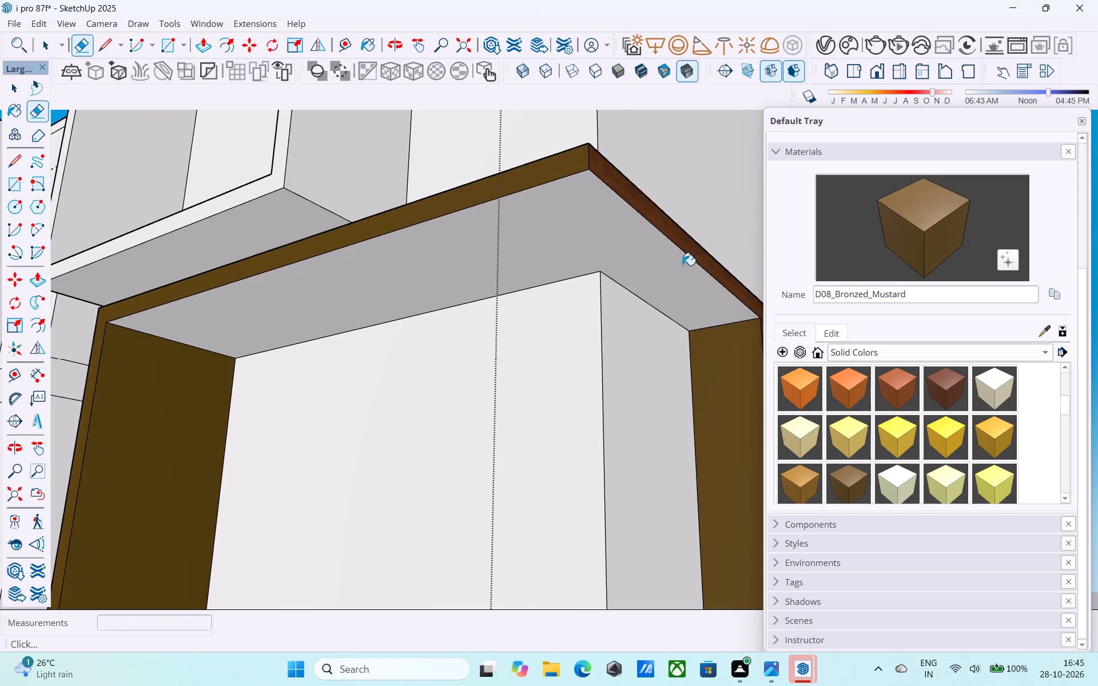
left_click(586, 256)
Paint the corner frame's floor and its side-facing edge face with D08_Bronzed_Mustard.
scroll(527, 125, "down", 9)
middle_click_drag(530, 193, 513, 361)
scroll(468, 201, "down", 5)
scroll(470, 398, "up", 6)
left_click(491, 466)
left_click(484, 476)
scroll(578, 358, "down", 5)
middle_click_drag(577, 358, 502, 348, "shift")
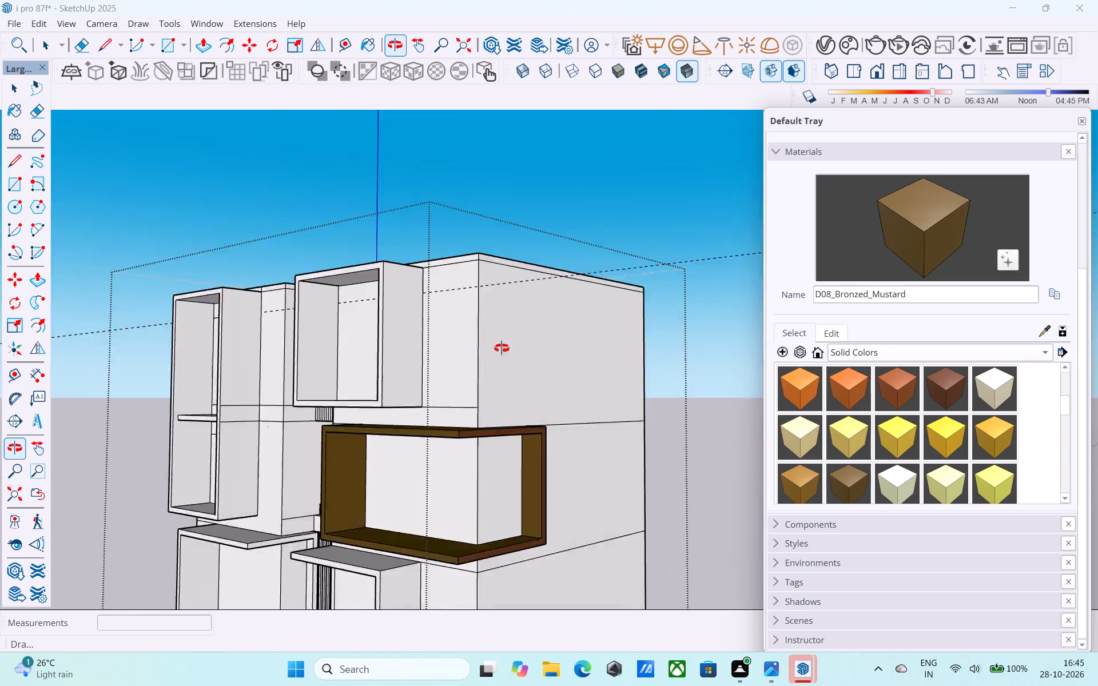
middle_click_drag(502, 348, 591, 47, "shift")
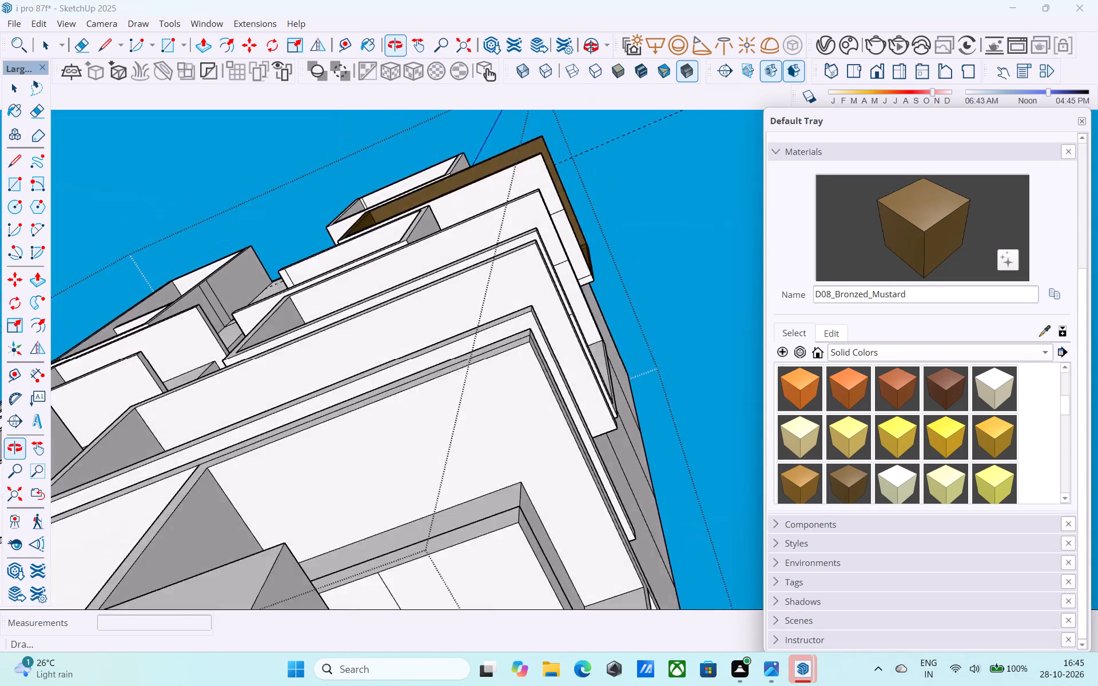
middle_click_drag(591, 47, 552, 460, "shift")
scroll(552, 460, "up", 11)
left_click(538, 460)
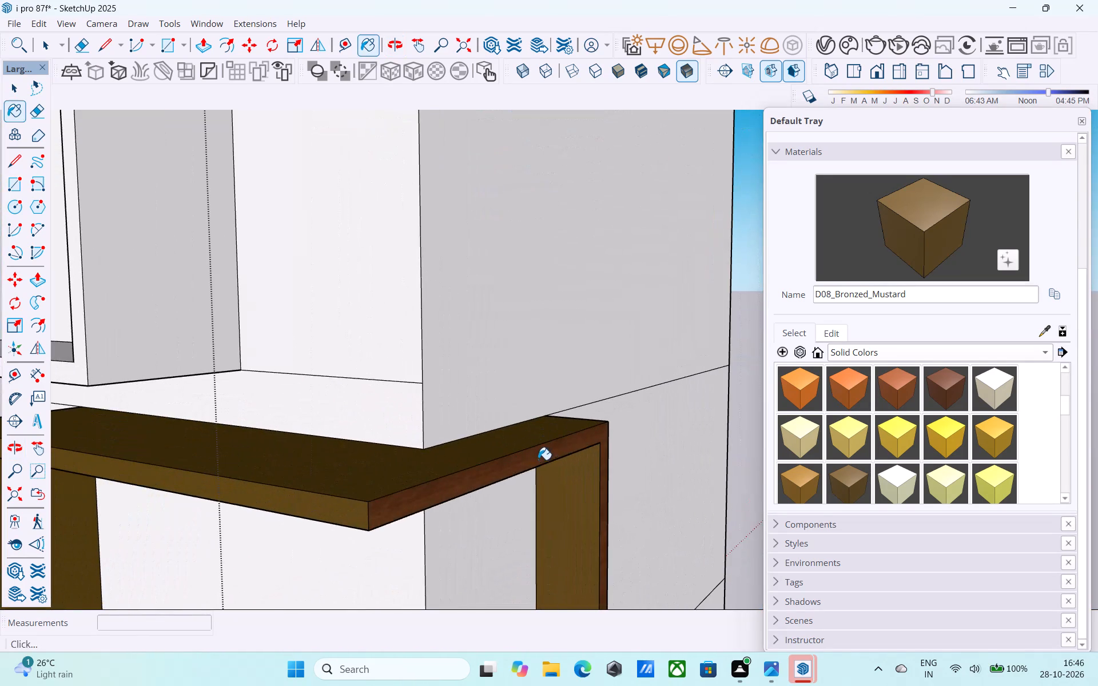
Erase the leftover lines on the corner frame's underside and paint the underside with D08_Bronzed_Mustard.
scroll(543, 446, "down", 5)
middle_click_drag(559, 567, 561, 223)
middle_click_drag(494, 441, 514, 429)
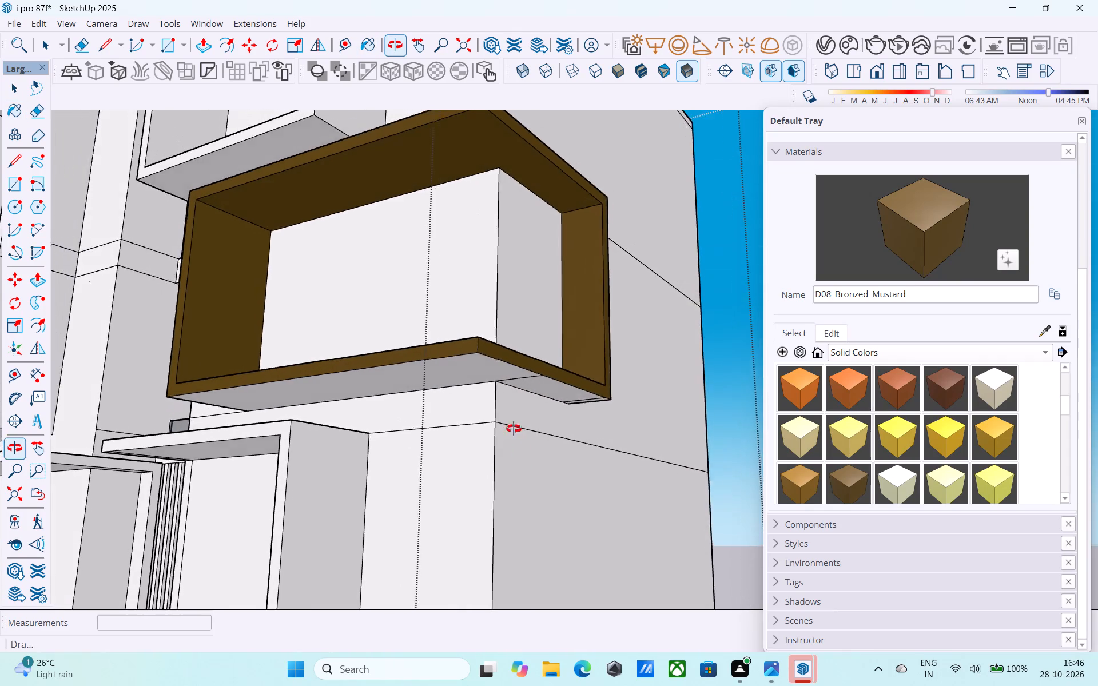
middle_click_drag(514, 429, 500, 381)
key("e")
scroll(509, 332, "up", 6)
left_click(578, 278)
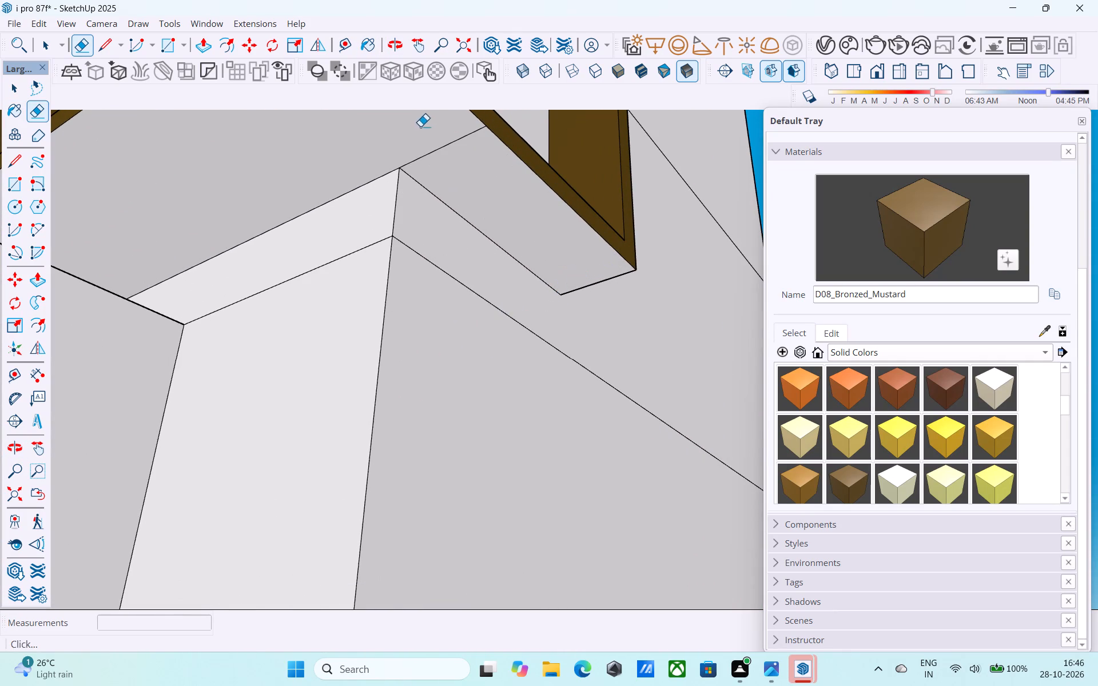
left_click_drag(441, 139, 451, 150)
left_click(920, 223)
left_click(458, 190)
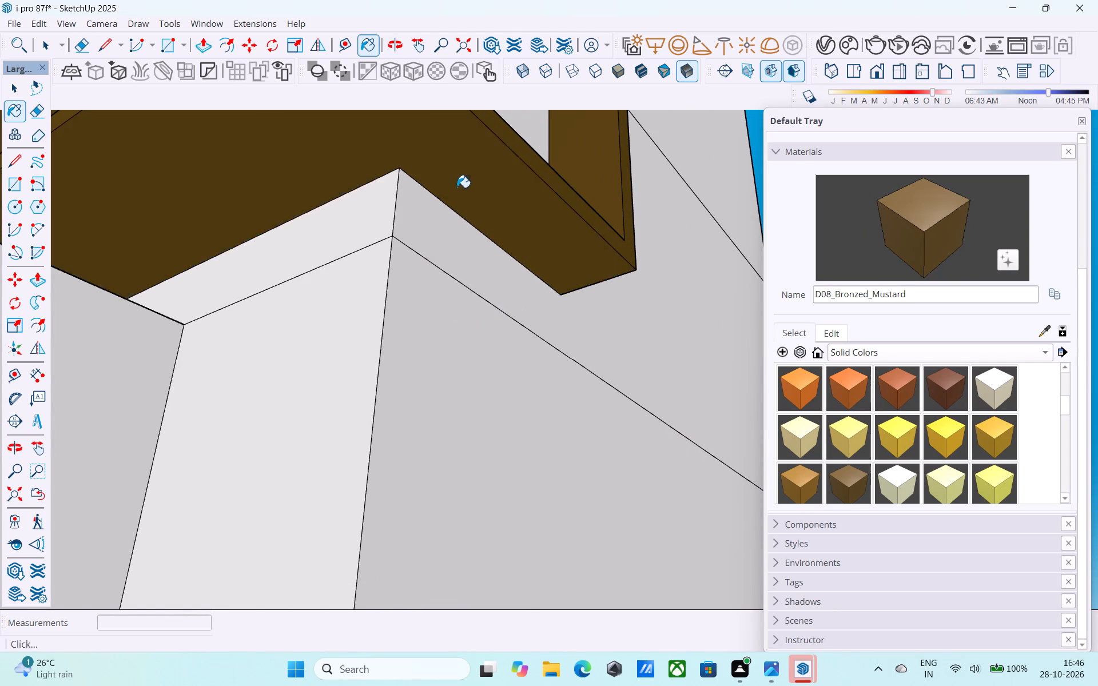
Erase the leftover lines on the ceiling, underside and floor of the middle corner balcony frame, third storey from the ground.
scroll(459, 189, "down", 9)
middle_click_drag(471, 198, 538, 405)
scroll(545, 414, "down", 4)
scroll(559, 369, "down", 10)
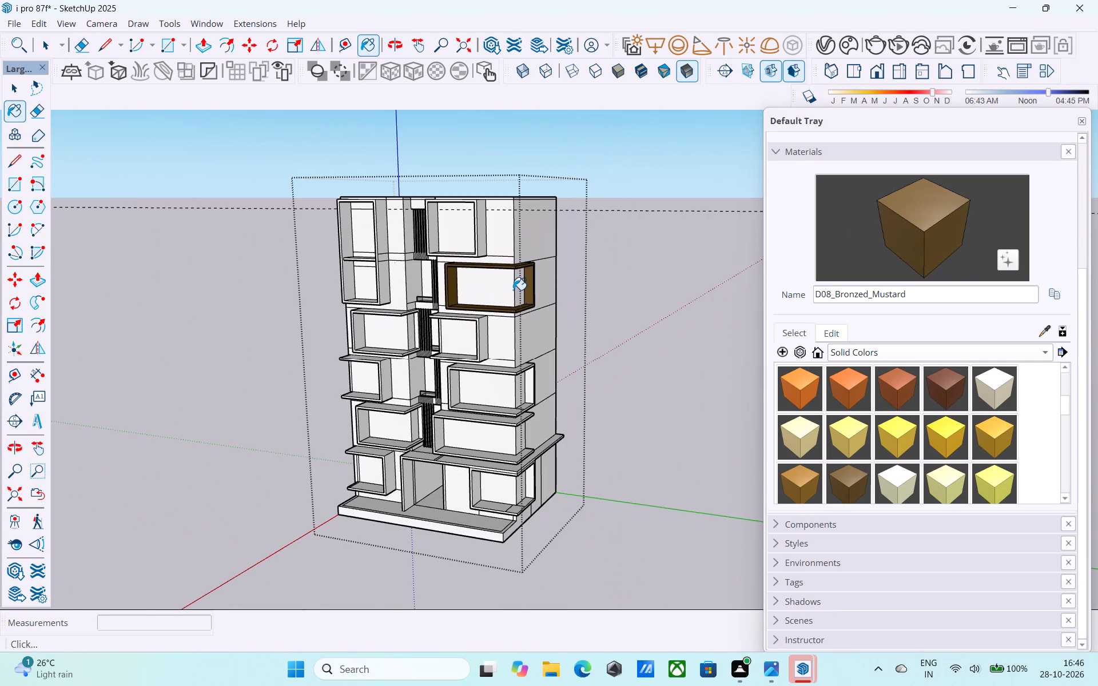
middle_click_drag(502, 341, 467, 234, "shift")
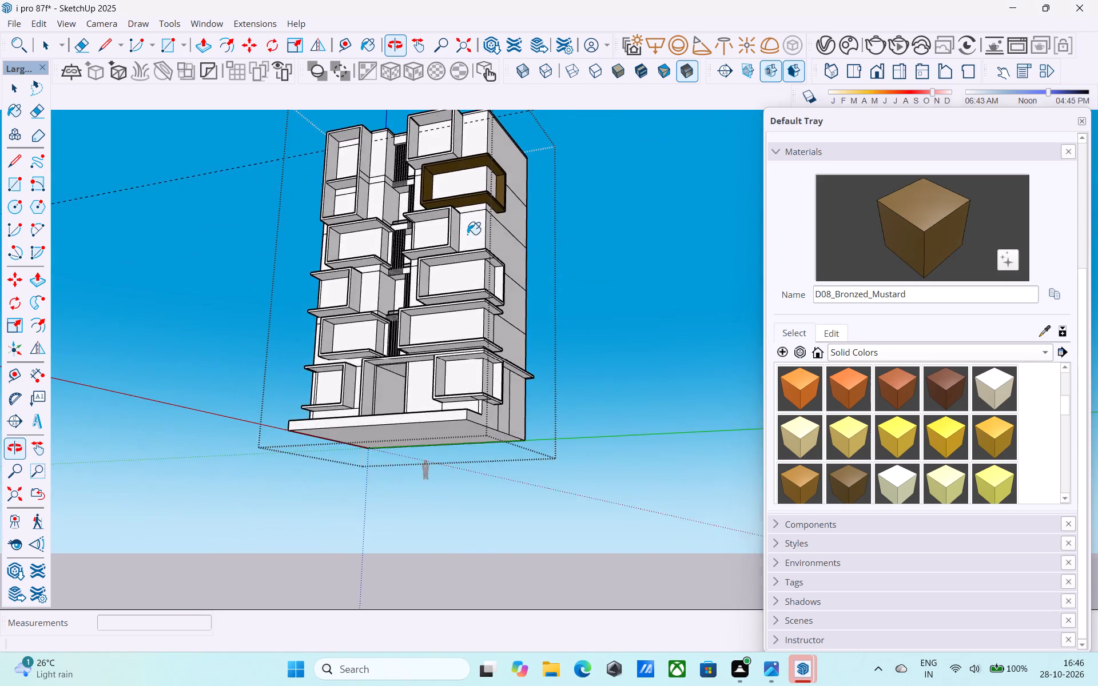
middle_click_drag(467, 234, 470, 233, "shift")
scroll(461, 265, "up", 11)
middle_click_drag(520, 258, 472, 235)
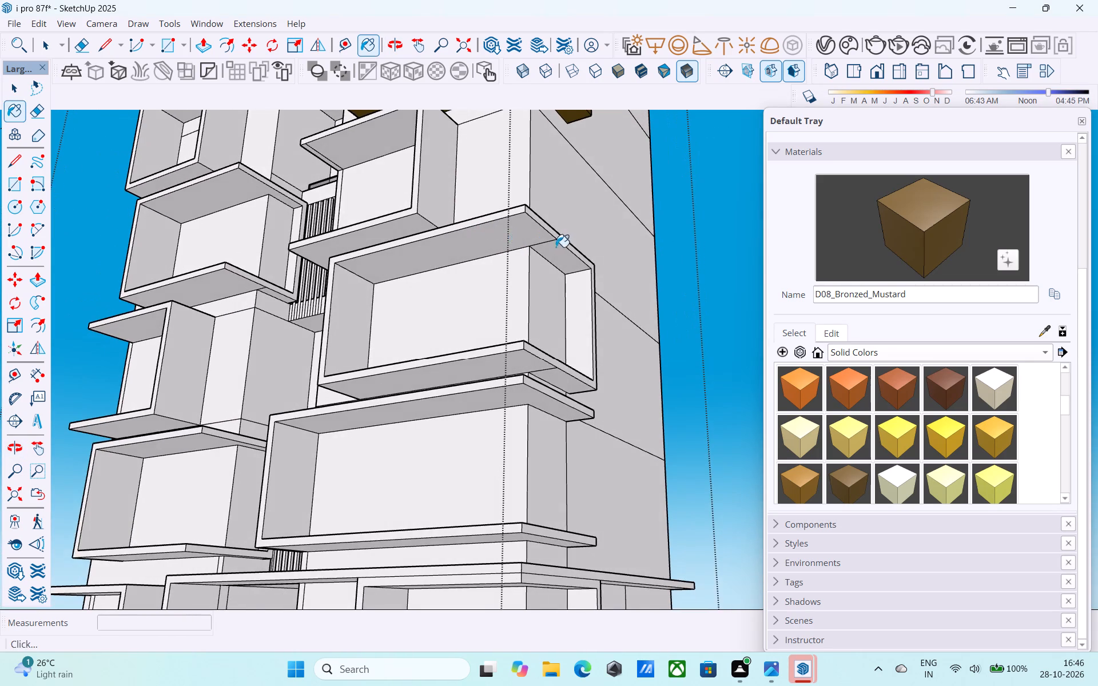
scroll(559, 249, "up", 9)
key("e")
left_click_drag(534, 235, 514, 214)
scroll(527, 233, "down", 5)
middle_click_drag(500, 403, 499, 386)
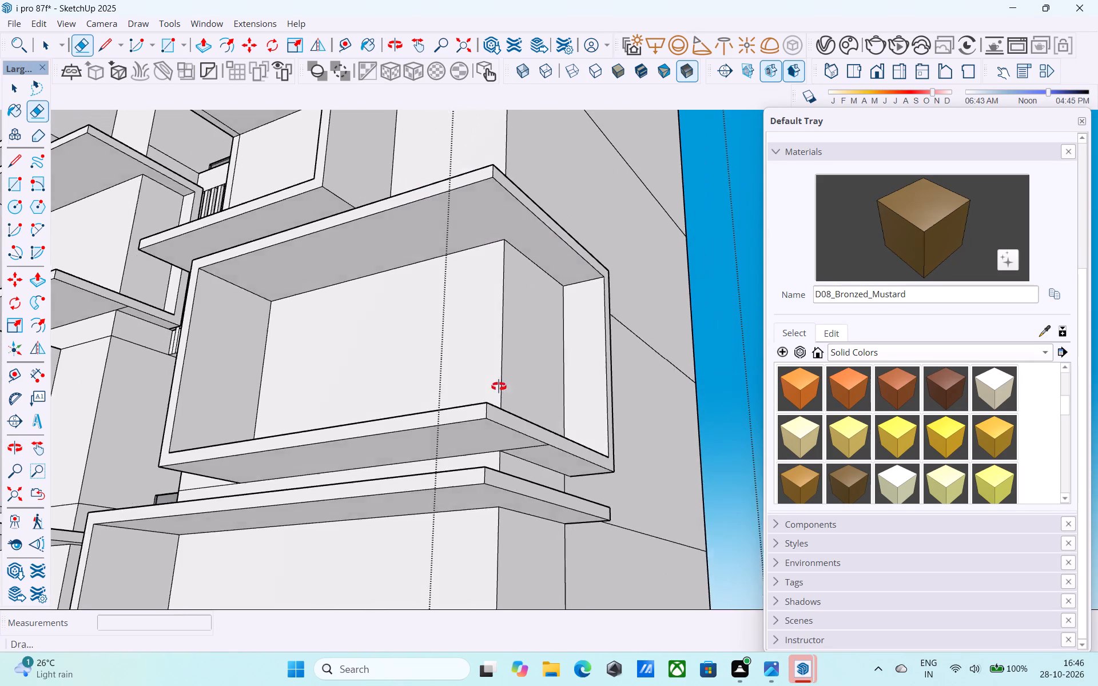
middle_click_drag(499, 386, 499, 377)
scroll(507, 446, "up", 5)
left_click_drag(522, 446, 530, 454)
scroll(584, 343, "up", 1)
middle_click_drag(587, 358, 622, 545)
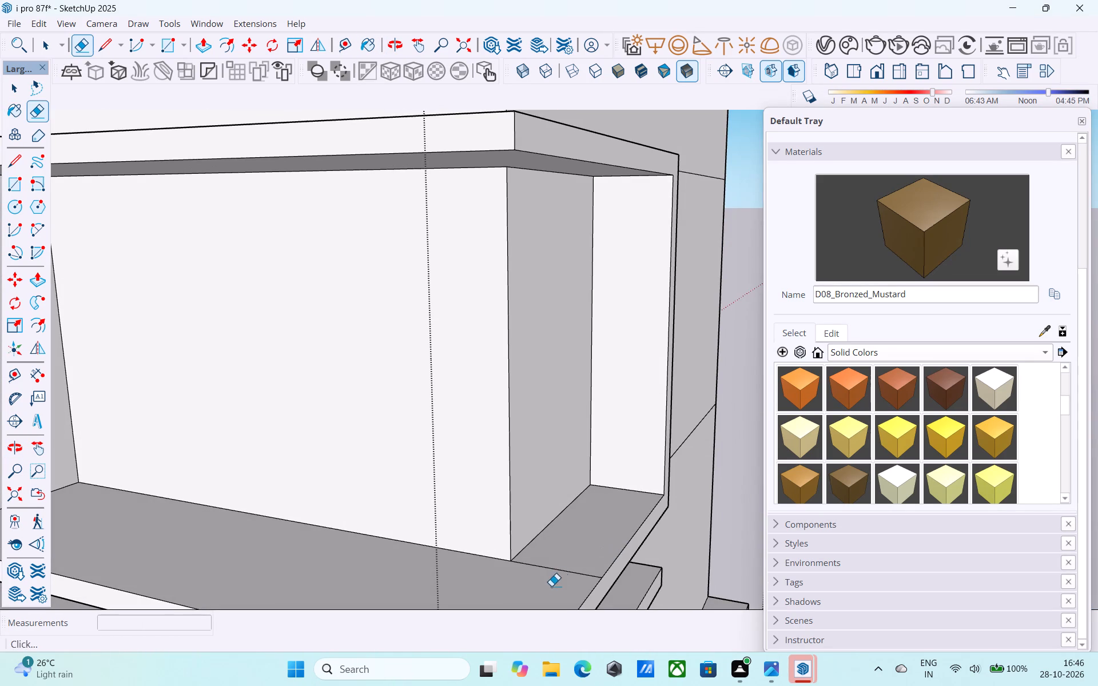
left_click_drag(548, 587, 570, 551)
Paint the middle corner frame's floor, inner side walls, top and front edge face with D08_Bronzed_Mustard.
left_click(926, 204)
left_click(371, 570)
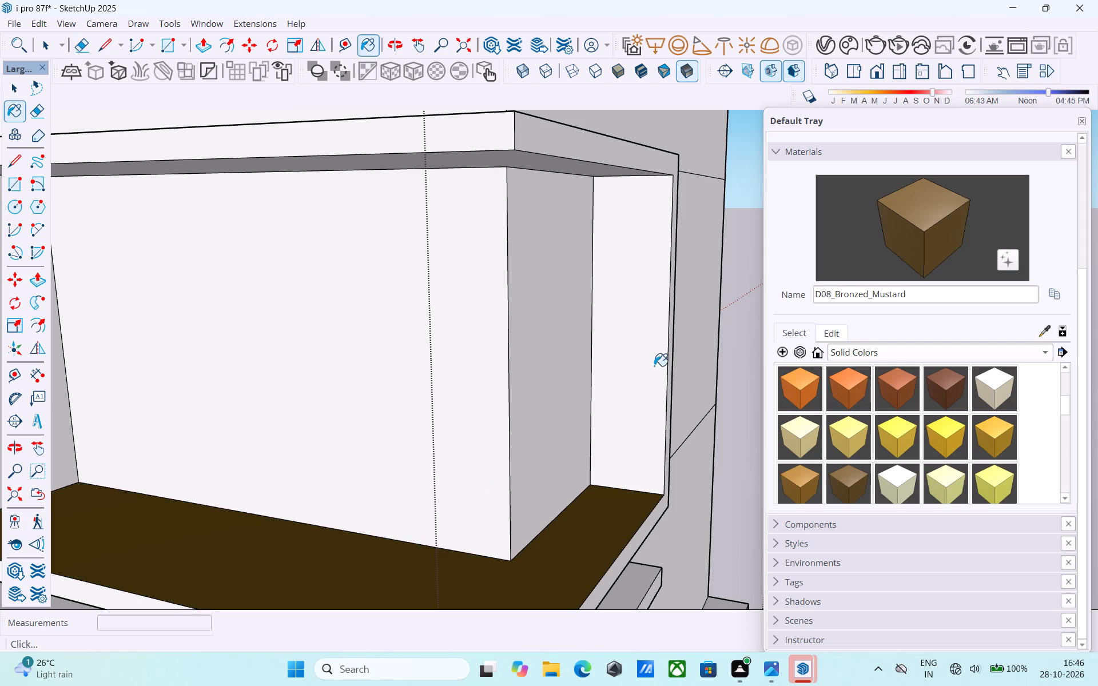
left_click(654, 365)
scroll(655, 365, "down", 5)
left_click(251, 333)
middle_click_drag(294, 329, 296, 424, "shift")
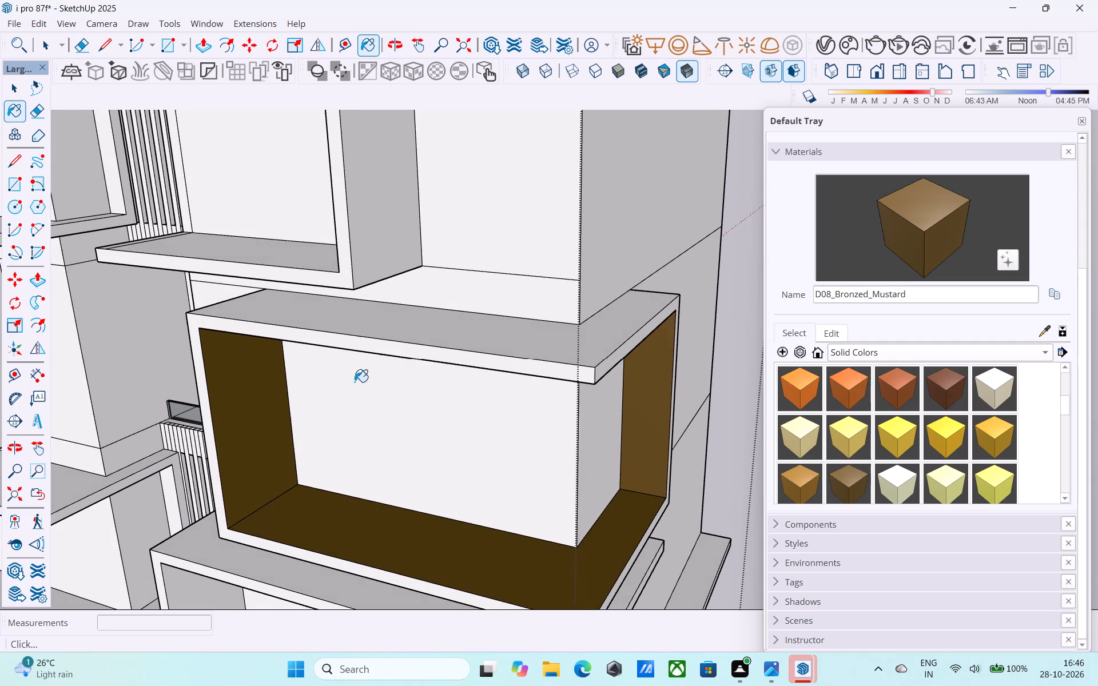
left_click(405, 349)
left_click(416, 331)
Paint the middle corner frame's side-facing edge, ceiling, underside and outer side wall away from the corner with D08_Bronzed_Mustard.
middle_click_drag(489, 381, 287, 324)
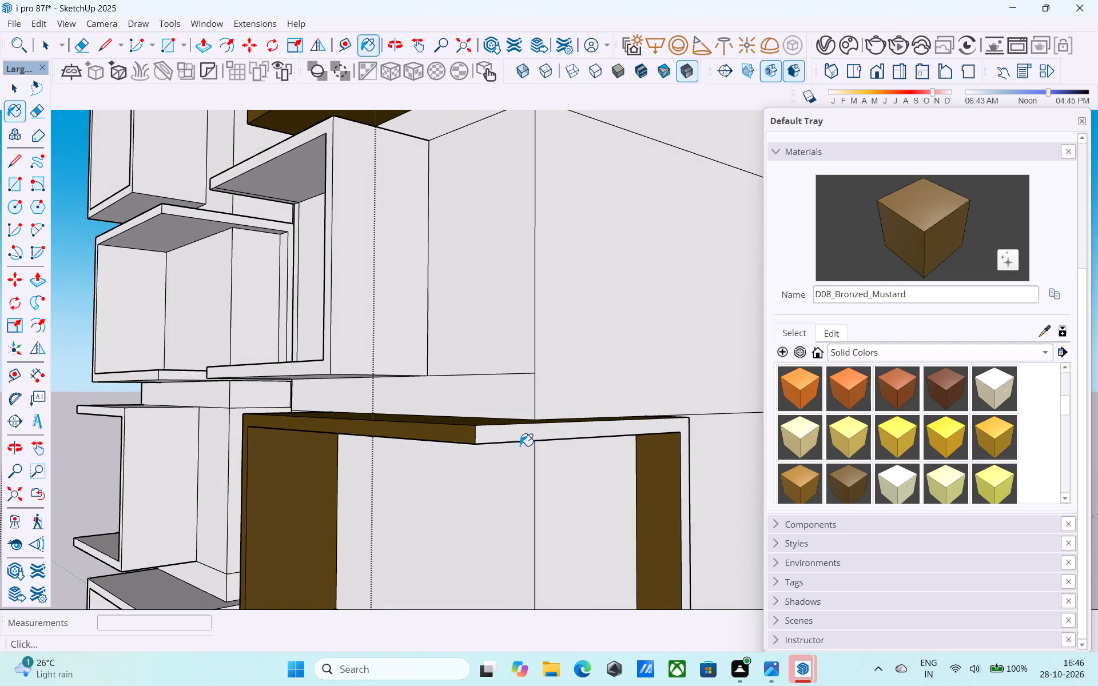
left_click(522, 434)
middle_click_drag(518, 440, 522, 328, "shift")
left_click(435, 453)
scroll(551, 378, "down", 11)
middle_click_drag(496, 536, 495, 489)
scroll(480, 452, "up", 7)
left_click(484, 414)
scroll(484, 412, "up", 1)
middle_click_drag(484, 412, 580, 450)
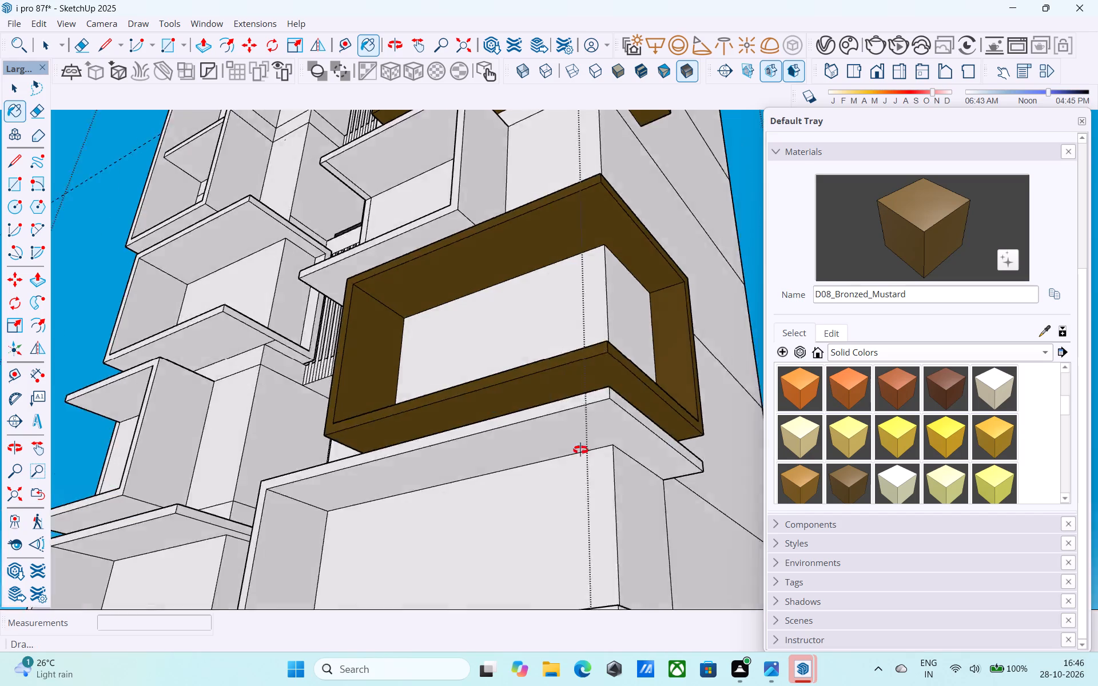
middle_click_drag(580, 450, 918, 525)
left_click(291, 209)
Paint the ground-floor corner frame's front edge face, inner side wall away from the corner and ceiling with D08_Bronzed_Mustard.
middle_click_drag(293, 209, 224, 443)
scroll(220, 424, "down", 10)
middle_click_drag(246, 402, 178, 322)
middle_click_drag(269, 365, 332, 382, "shift")
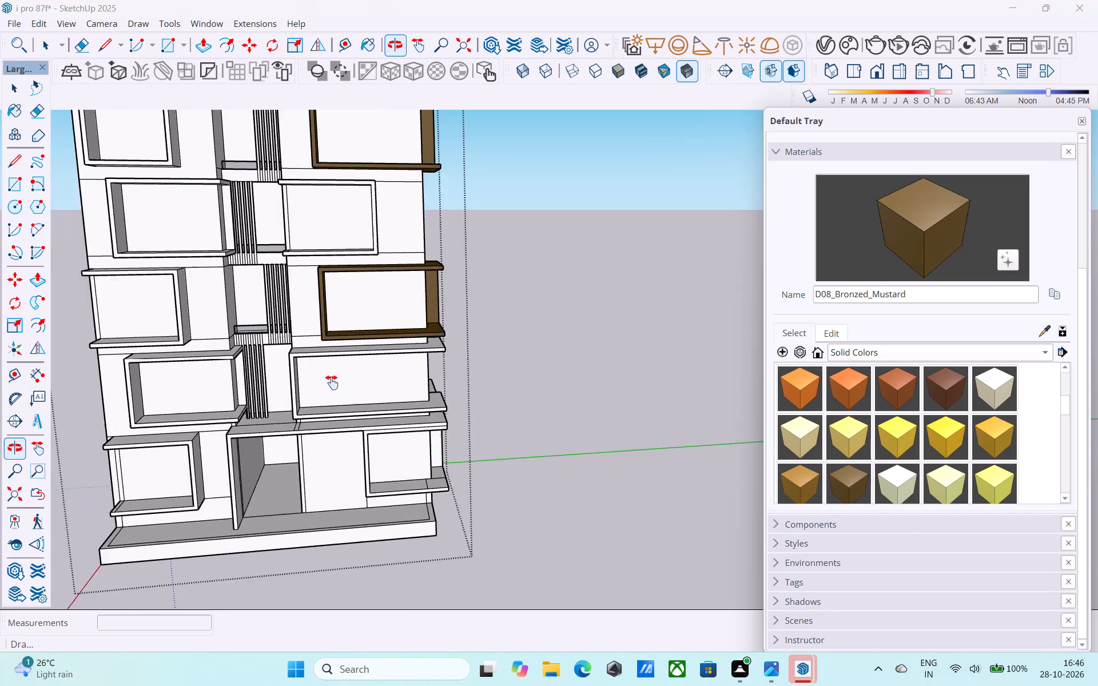
middle_click_drag(332, 382, 176, 289, "shift")
scroll(221, 342, "up", 7)
middle_click_drag(303, 340, 319, 337)
scroll(196, 290, "up", 5)
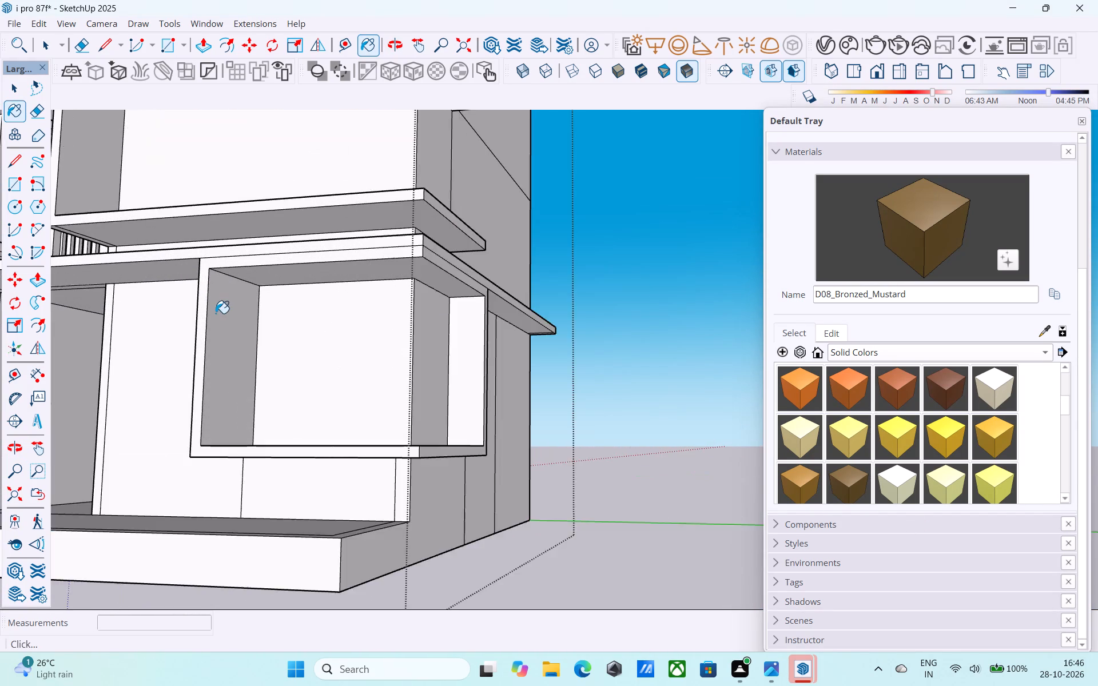
scroll(216, 313, "up", 3)
left_click(201, 296)
left_click(212, 294)
left_click(265, 261)
Paint the ground-floor corner frame's other inner wall, side-facing edge face and all parts of its floor with D08_Bronzed_Mustard.
middle_click_drag(347, 260, 315, 291)
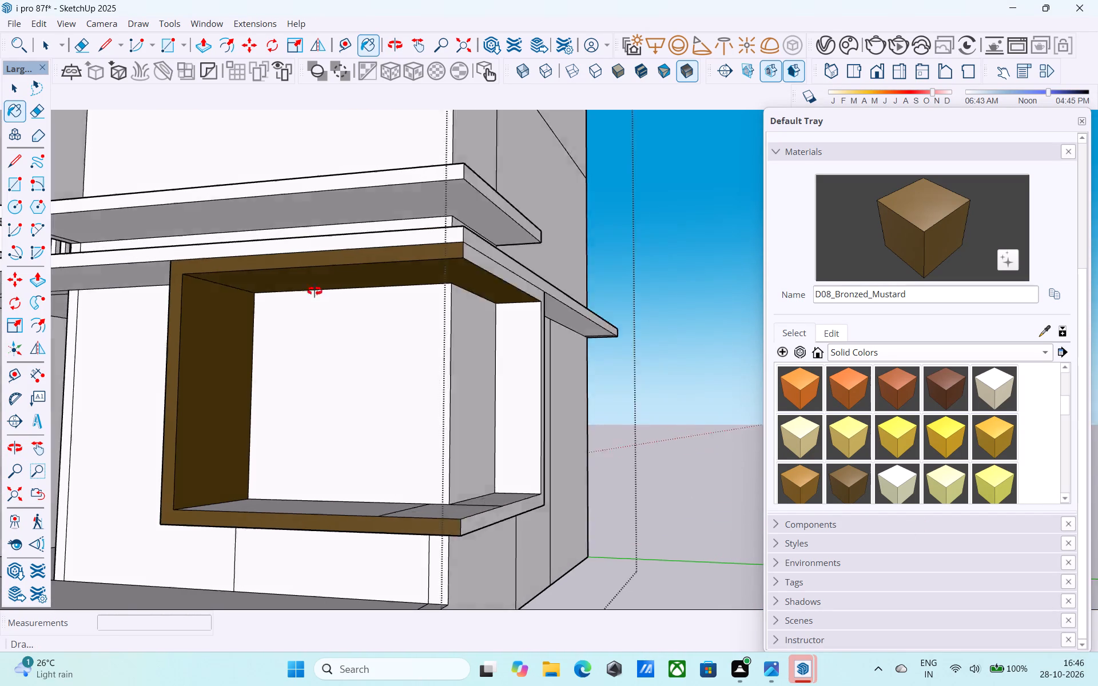
middle_click_drag(315, 291, 317, 306)
middle_click_drag(383, 497, 324, 280)
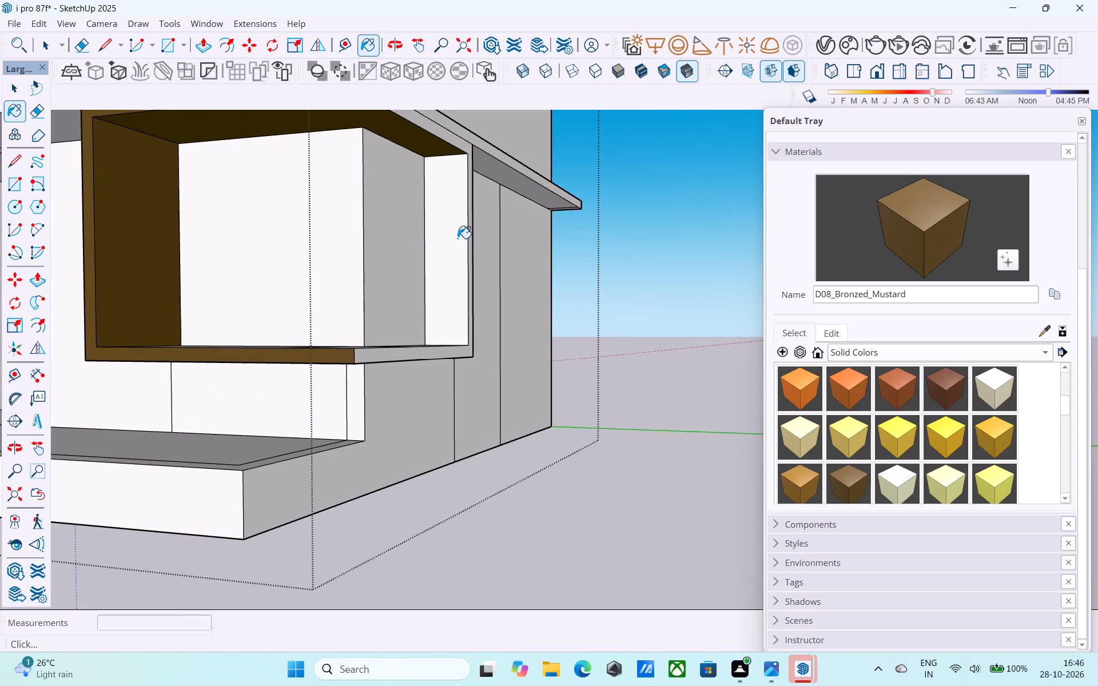
left_click(457, 238)
middle_click_drag(427, 317, 396, 362)
scroll(384, 425, "up", 4)
left_click(374, 414)
left_click(347, 399)
left_click(352, 389)
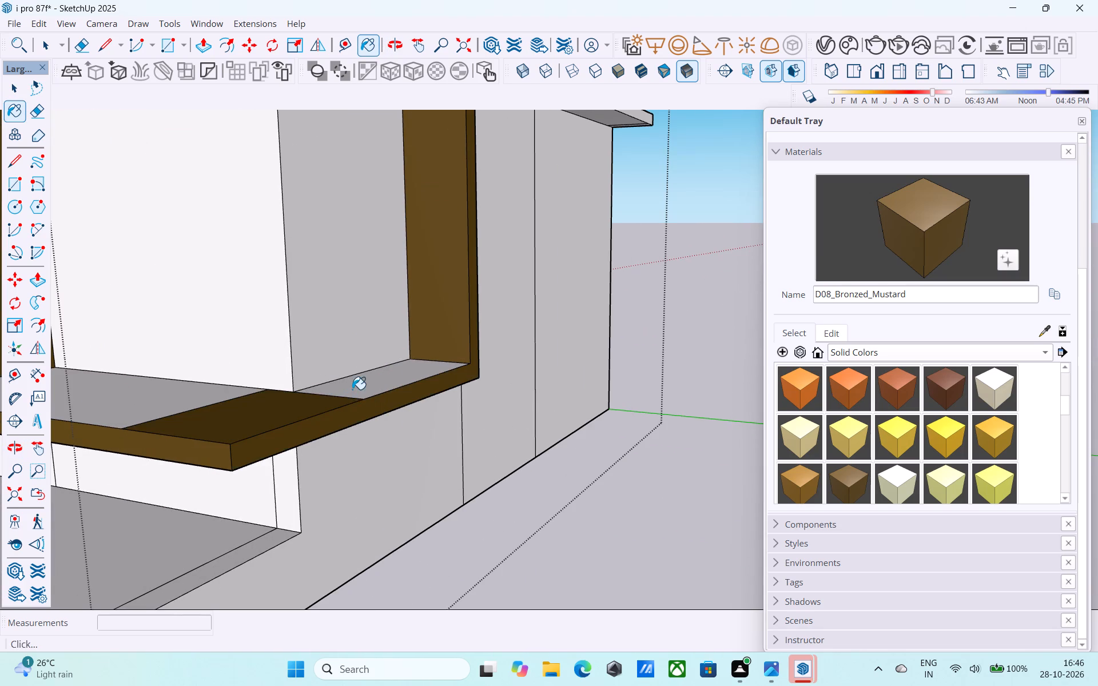
left_click(189, 401)
Erase the leftover dividing lines on the ground-floor corner frame's floor.
key("e")
left_click_drag(194, 416, 172, 401)
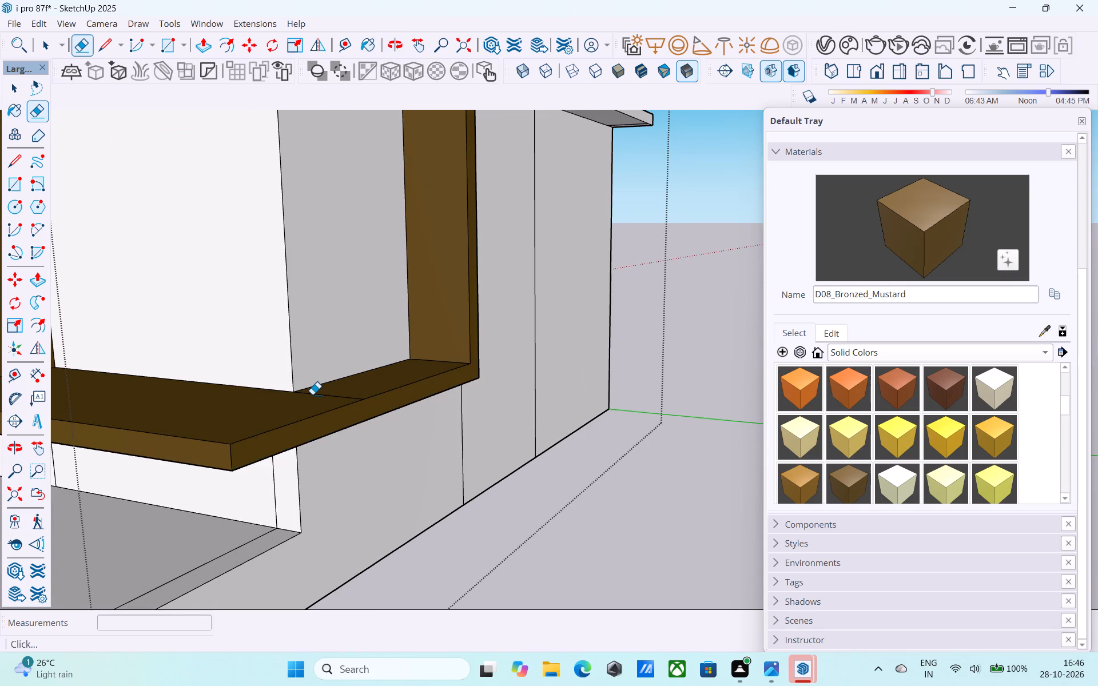
left_click_drag(312, 394, 331, 387)
Paint the ground-floor corner frame's rear outer face on the building's side wall with D08_Bronzed_Mustard.
scroll(374, 387, "down", 10)
middle_click_drag(375, 389, 24, 437, "shift")
middle_click_drag(269, 322, 307, 374)
scroll(348, 378, "up", 2)
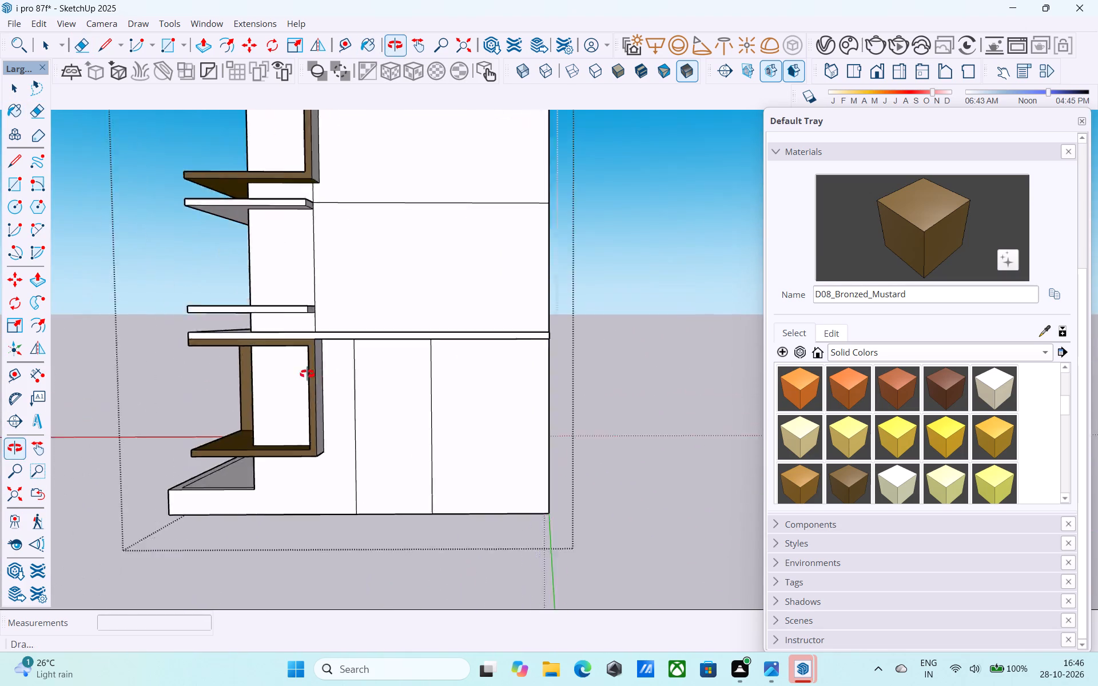
middle_click_drag(307, 374, 281, 368)
scroll(307, 374, "up", 7)
left_click(161, 363)
left_click(917, 204)
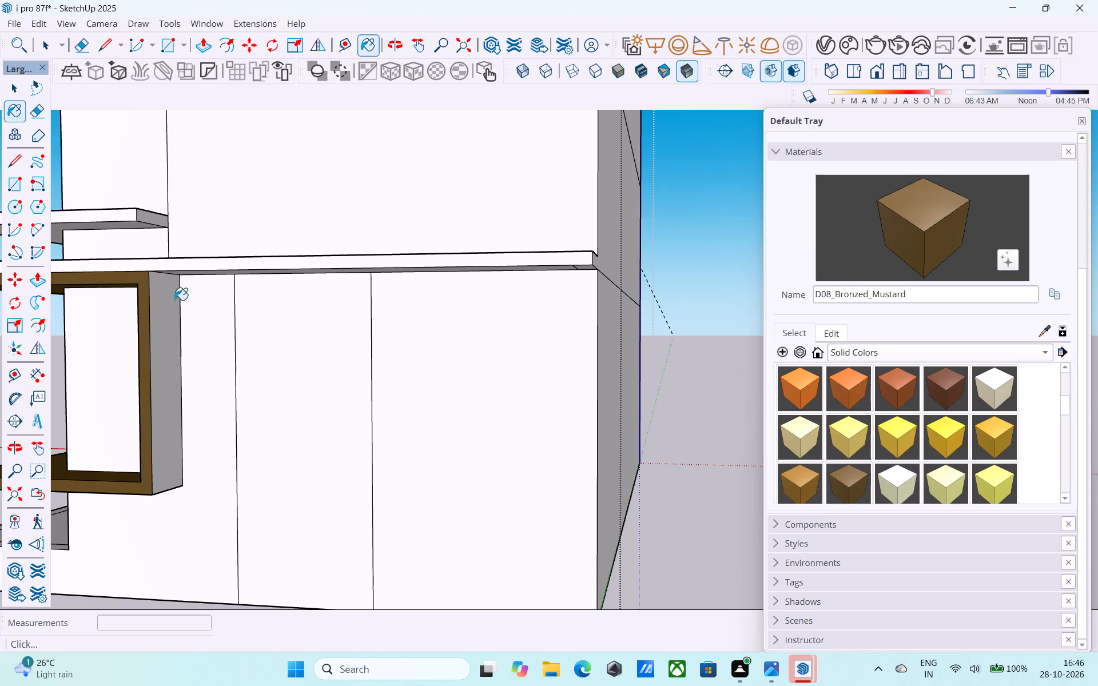
left_click(166, 318)
Paint the middle corner frame's rear outer face on the side wall with D08_Bronzed_Mustard.
scroll(193, 291, "down", 6)
scroll(214, 243, "up", 1)
scroll(214, 242, "down", 2)
middle_click_drag(222, 246, 379, 532, "shift")
scroll(367, 346, "up", 4)
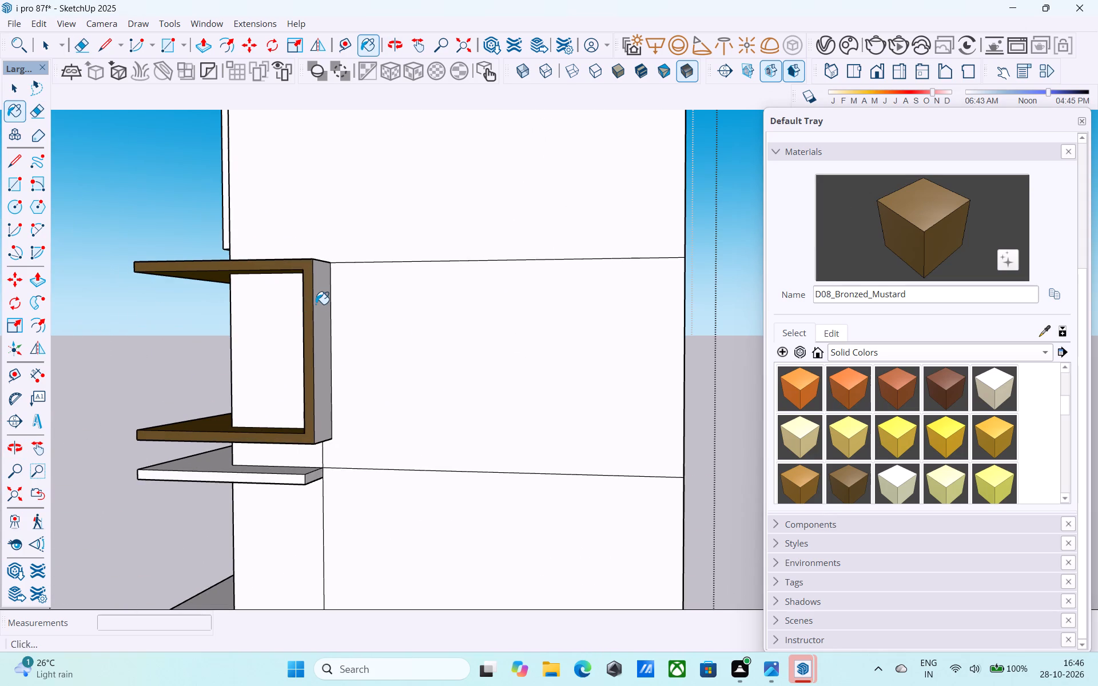
left_click(316, 304)
Paint the upper corner frame's rear outer face, including its narrow top and bottom strips, with D08_Bronzed_Mustard.
scroll(313, 302, "down", 2)
middle_click_drag(308, 372, 308, 450, "shift")
scroll(308, 446, "down", 4)
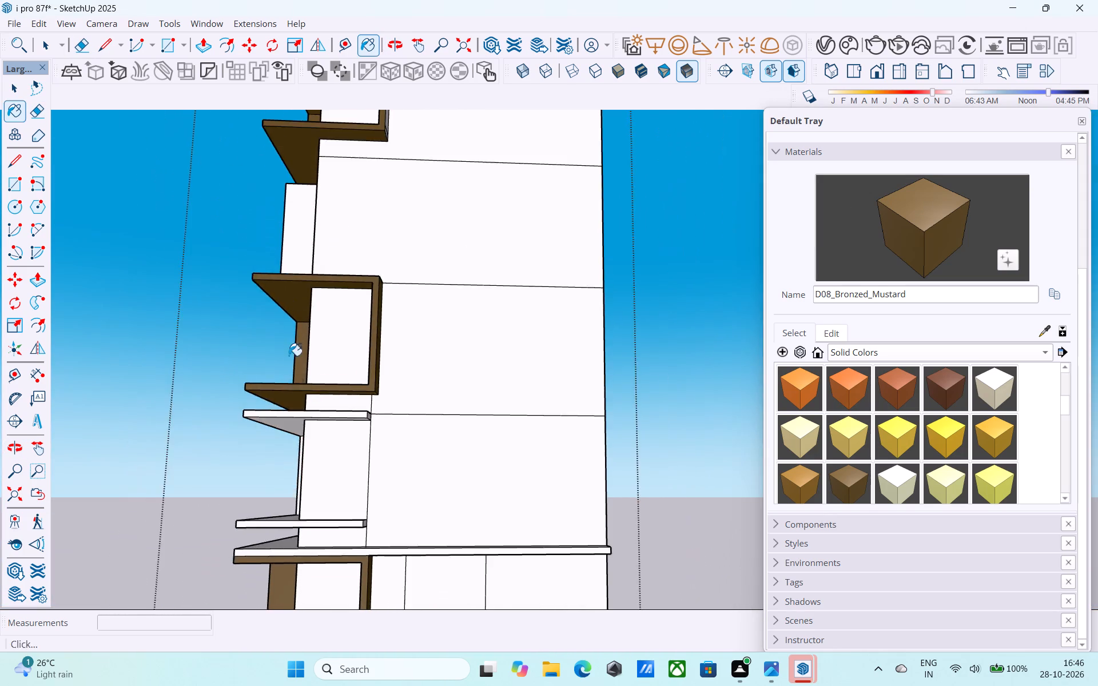
scroll(289, 356, "down", 3)
middle_click_drag(315, 269, 163, 488)
scroll(275, 304, "up", 15)
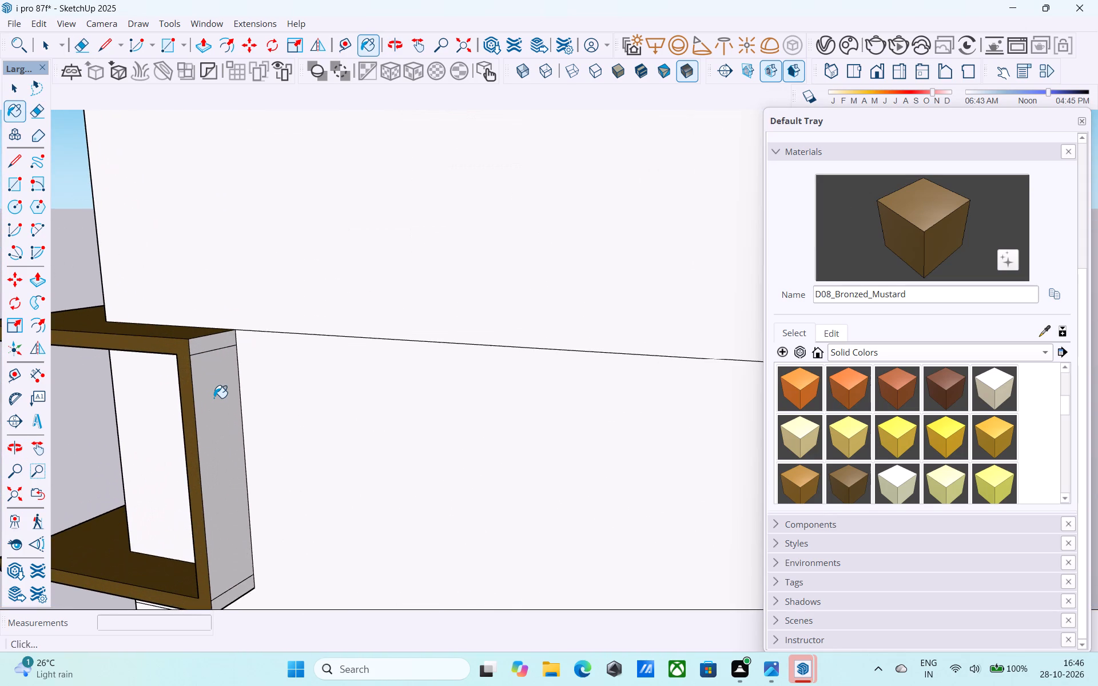
left_click(214, 398)
left_click(196, 346)
scroll(205, 377, "down", 1)
middle_click_drag(205, 377, 177, 166, "shift")
scroll(189, 209, "up", 1, "shift")
left_click(208, 396)
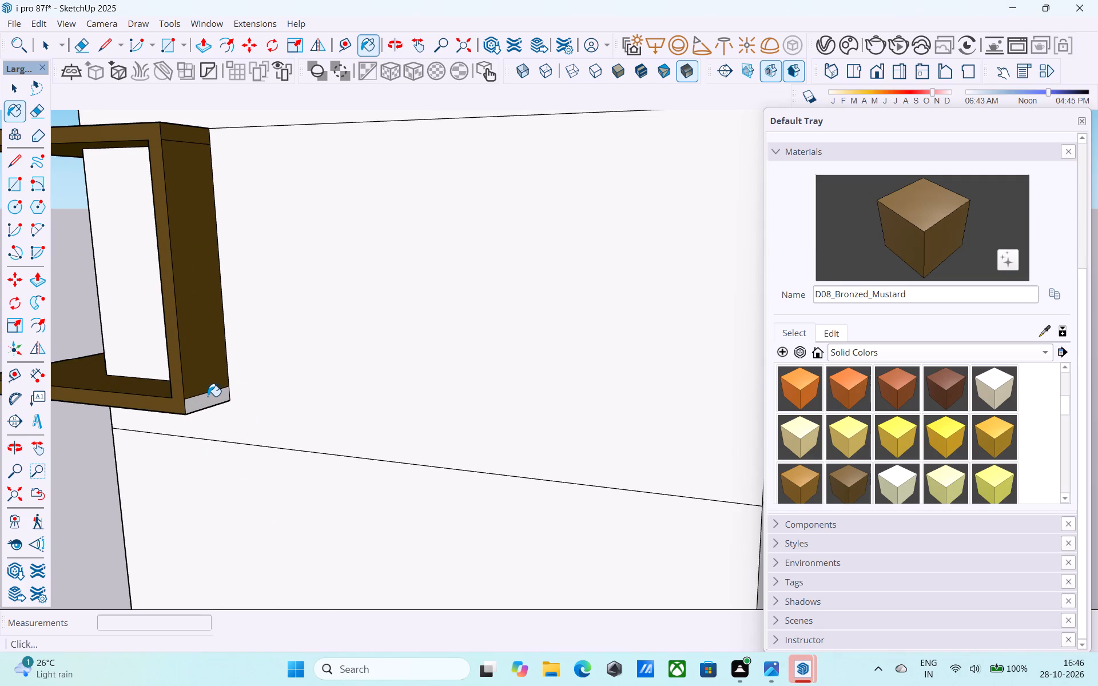
Erase the two lines separating the top and bottom strips on the upper corner frame's rear outer face.
key("e")
left_click_drag(205, 396, 200, 389)
middle_click_drag(198, 368, 225, 473, "shift")
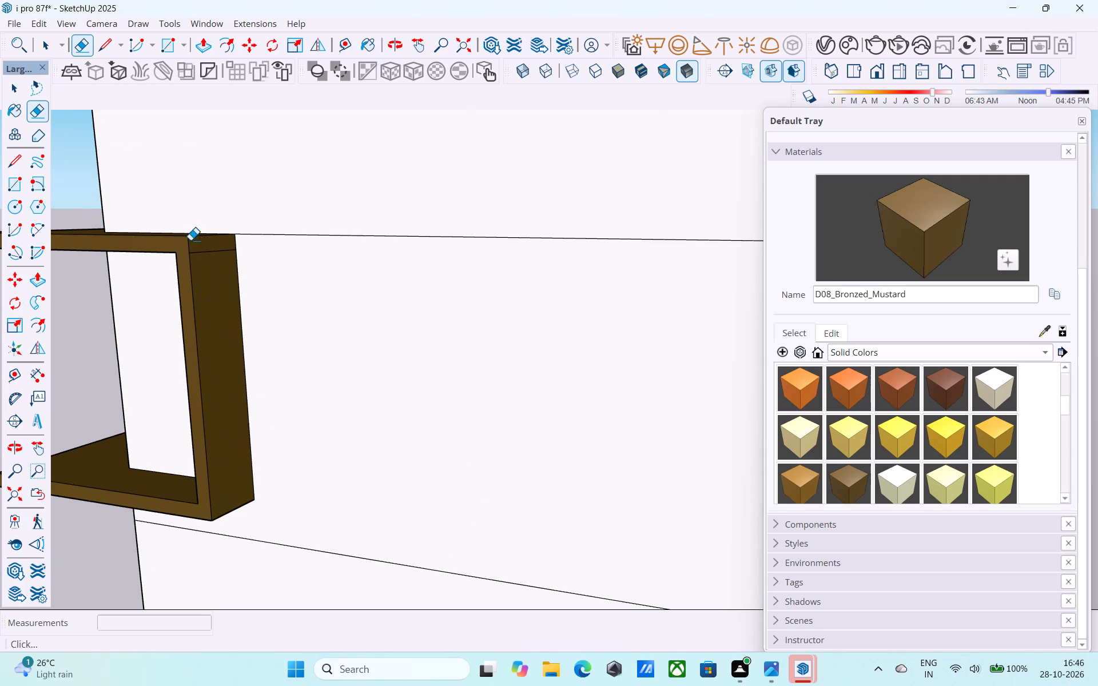
left_click_drag(197, 244, 201, 258)
Save the model, purging its unused items.
key("ctrl+s")
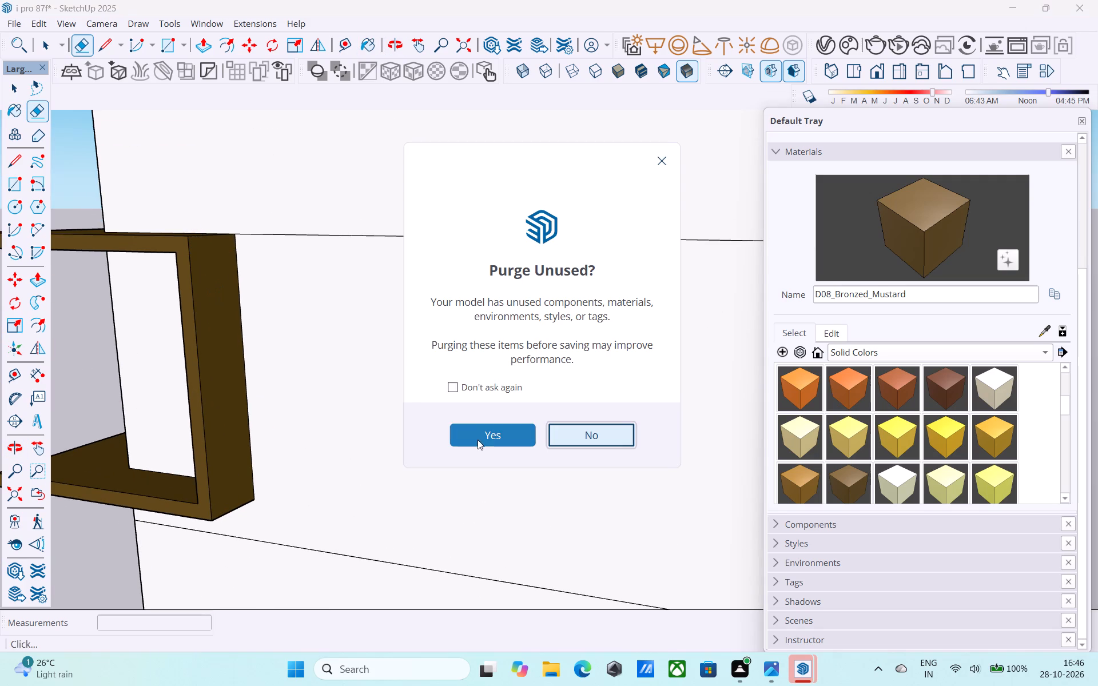
left_click(476, 434)
key("ctrl+s")
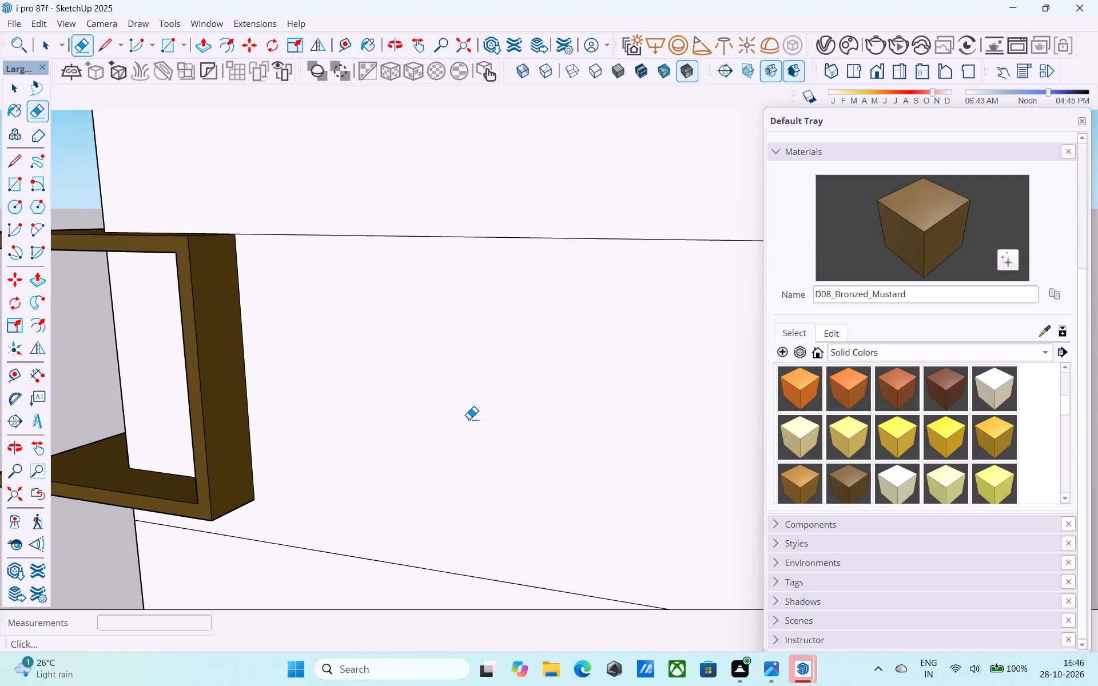
Paint the front edge, outer side, top and floor of the third-storey balcony frame at the facade's opposite end with D08_Bronzed_Mustard.
key("space")
scroll(469, 419, "down", 15)
middle_click_drag(399, 396, 773, 370)
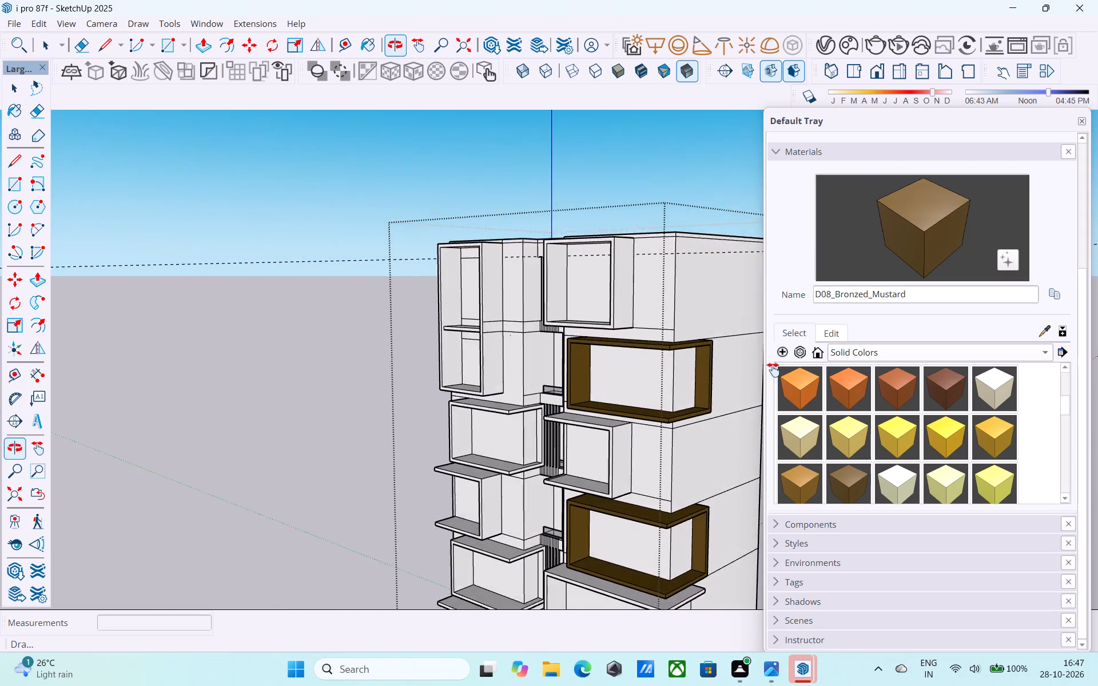
middle_click_drag(773, 370, 503, 293)
scroll(488, 287, "down", 5)
middle_click_drag(469, 345, 628, 312)
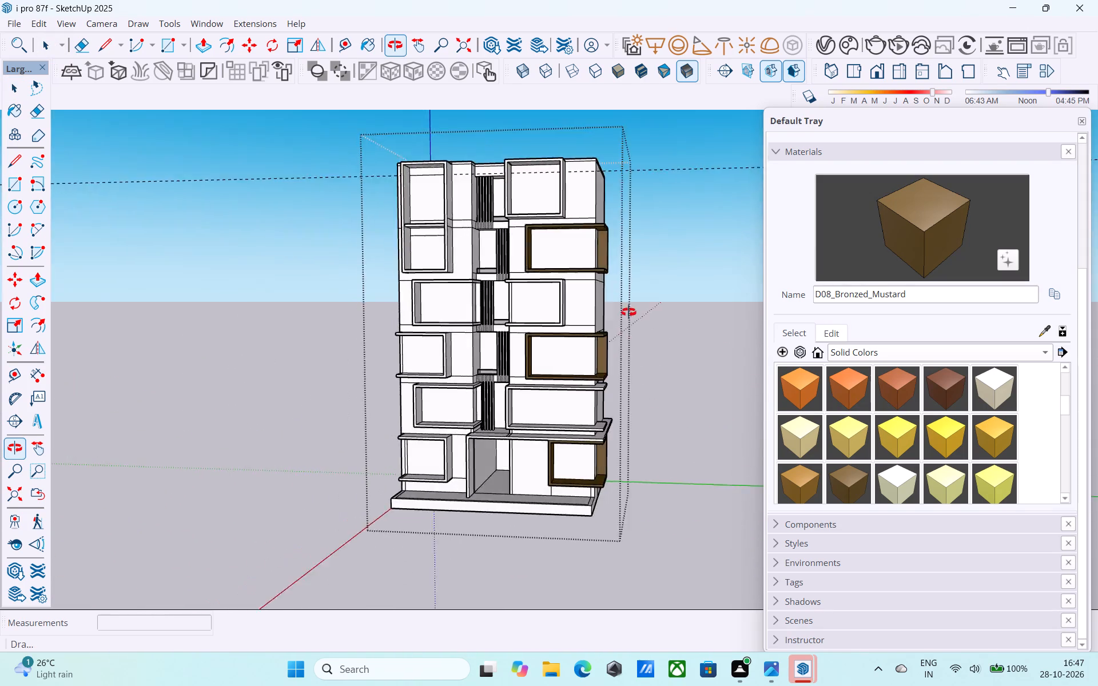
middle_click_drag(628, 312, 593, 318)
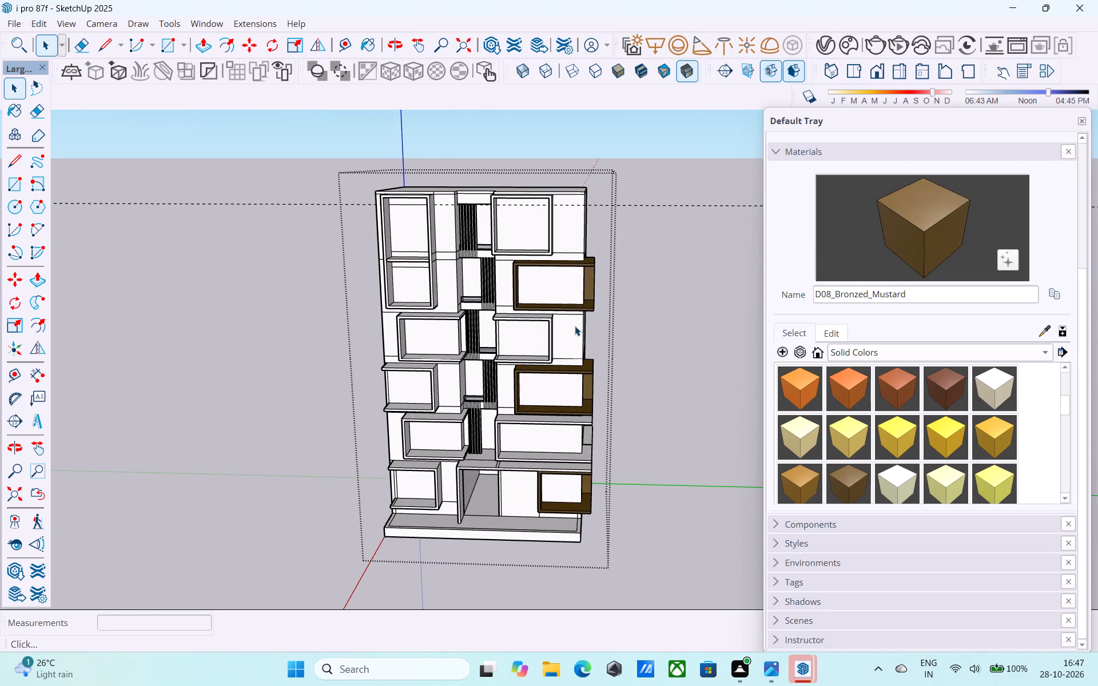
middle_click_drag(575, 326, 603, 319)
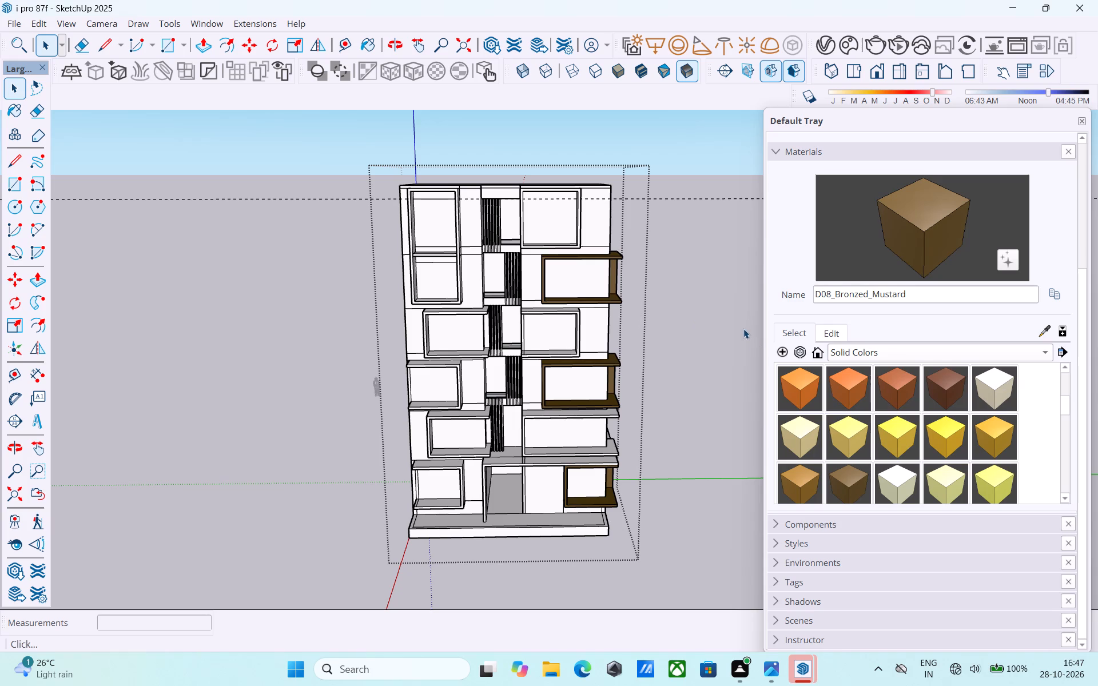
left_click(904, 231)
scroll(359, 401, "up", 20)
left_click(455, 329)
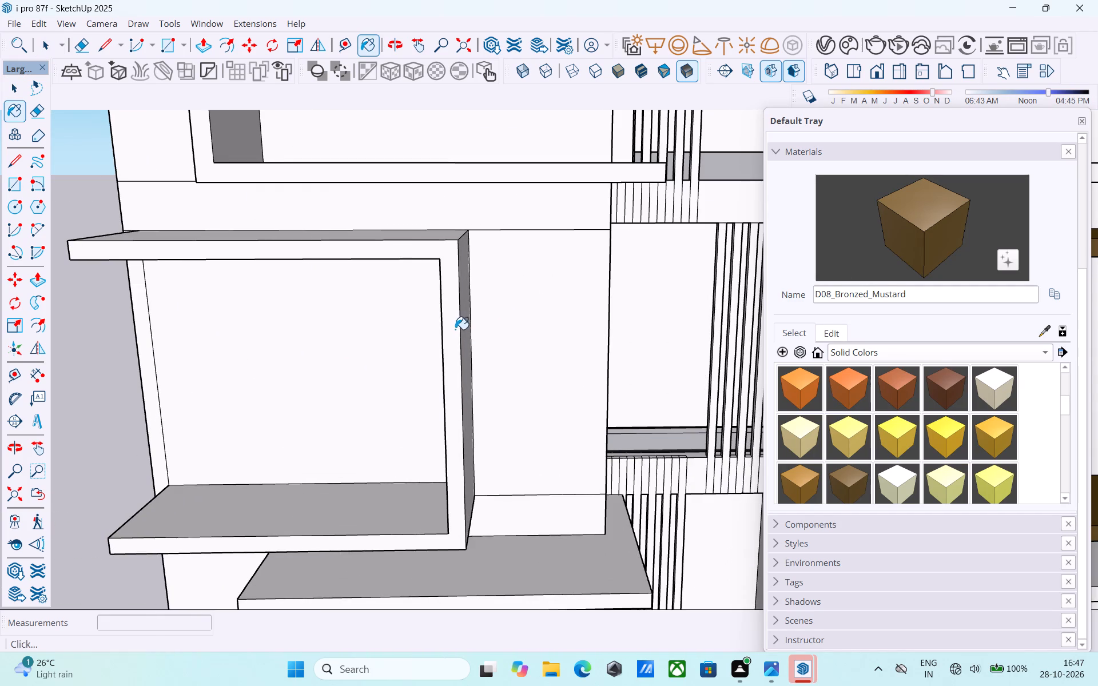
middle_click_drag(451, 269, 374, 292)
left_click_drag(495, 260, 485, 260)
left_click(429, 229)
left_click(341, 460)
Paint that third-storey frame's inner side wall, ceiling and underside with D08_Bronzed_Mustard.
middle_click_drag(368, 440, 562, 285)
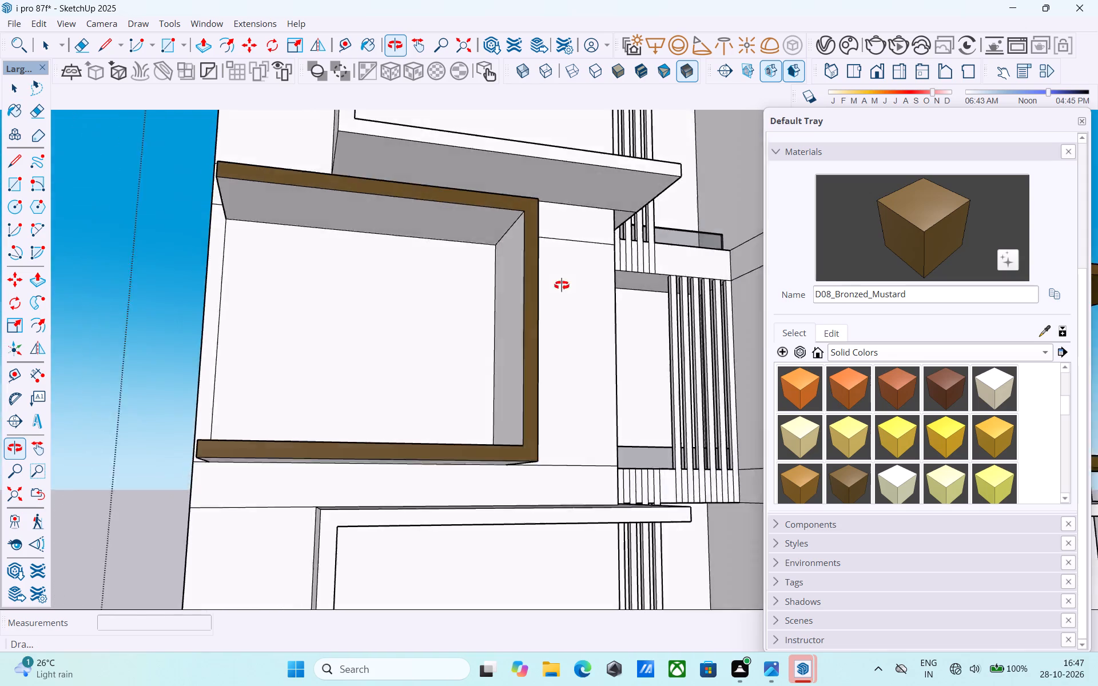
middle_click_drag(562, 285, 693, 274)
left_click(495, 281)
left_click(453, 228)
scroll(413, 393, "down", 5)
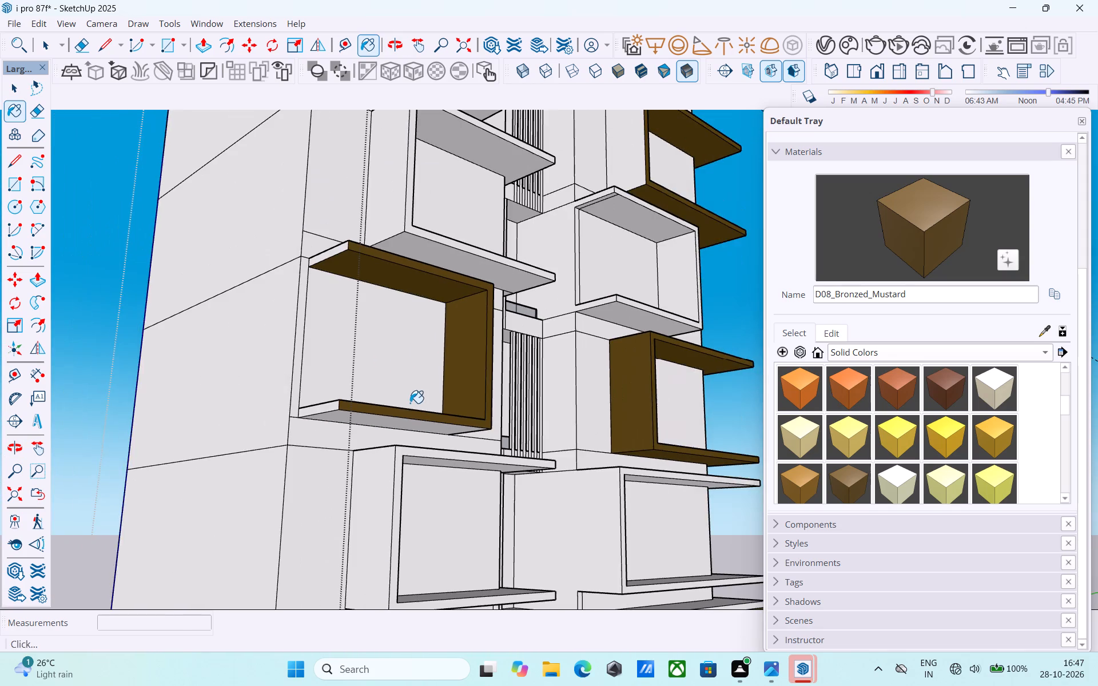
middle_click_drag(410, 403, 380, 327)
left_click(363, 405)
Paint the side-facing edges of that frame's upper and lower slabs with D08_Bronzed_Mustard.
middle_click_drag(386, 384, 226, 366)
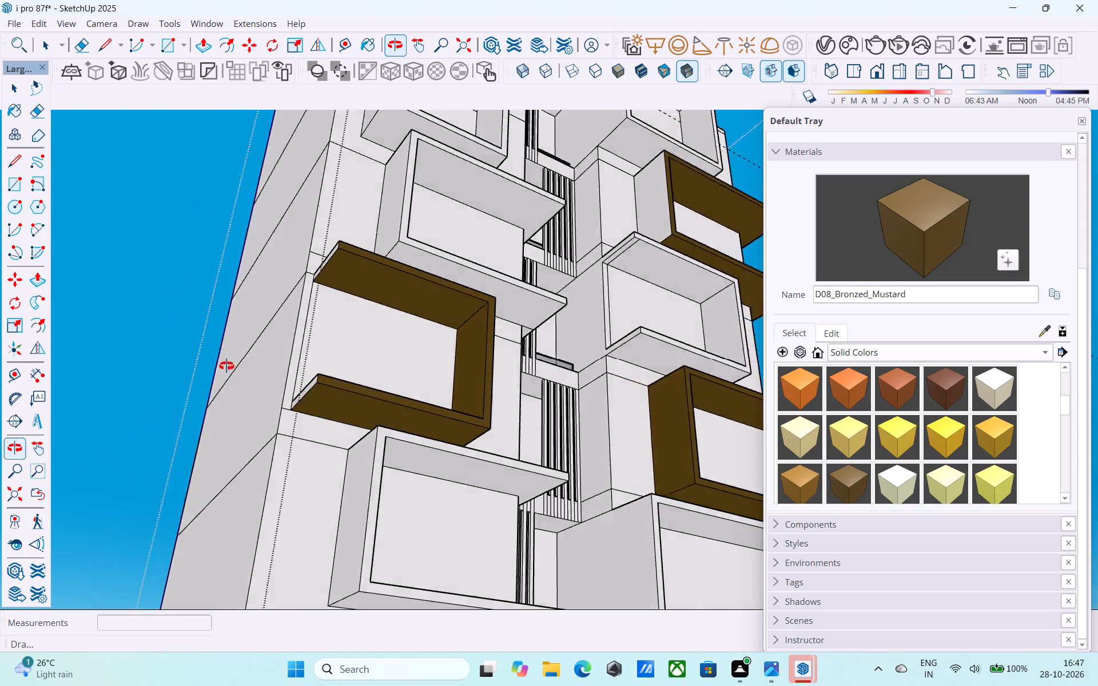
middle_click_drag(226, 366, 433, 555)
scroll(432, 424, "up", 7)
left_click(397, 393)
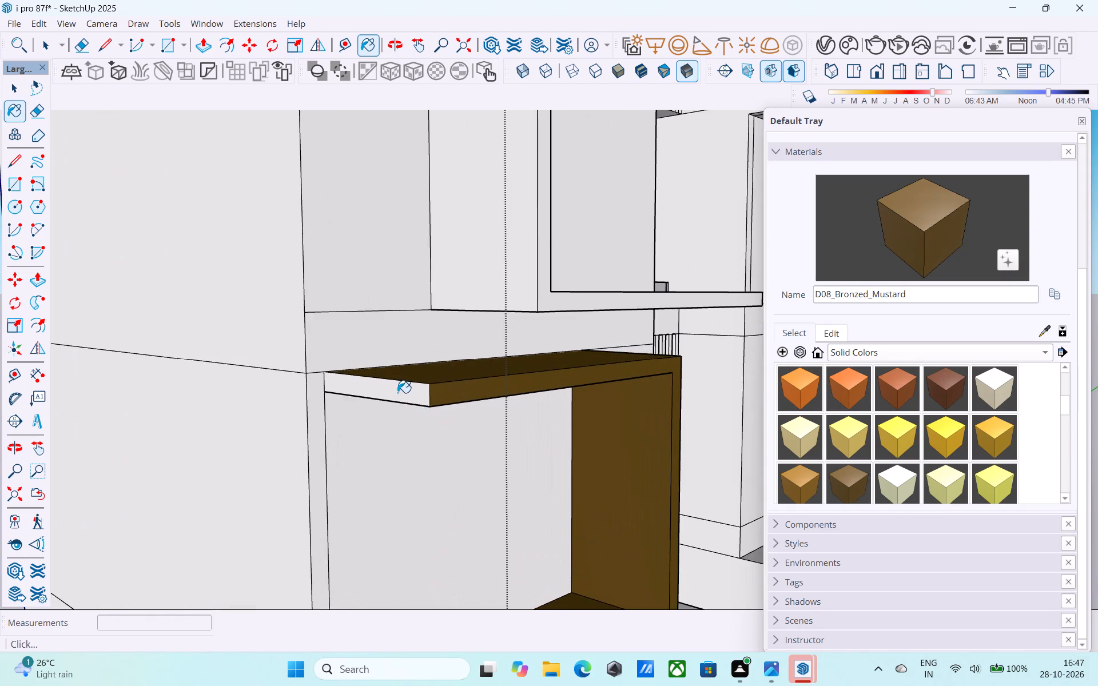
scroll(372, 315, "down", 10)
scroll(323, 509, "up", 9)
left_click(404, 435)
scroll(375, 431, "down", 6)
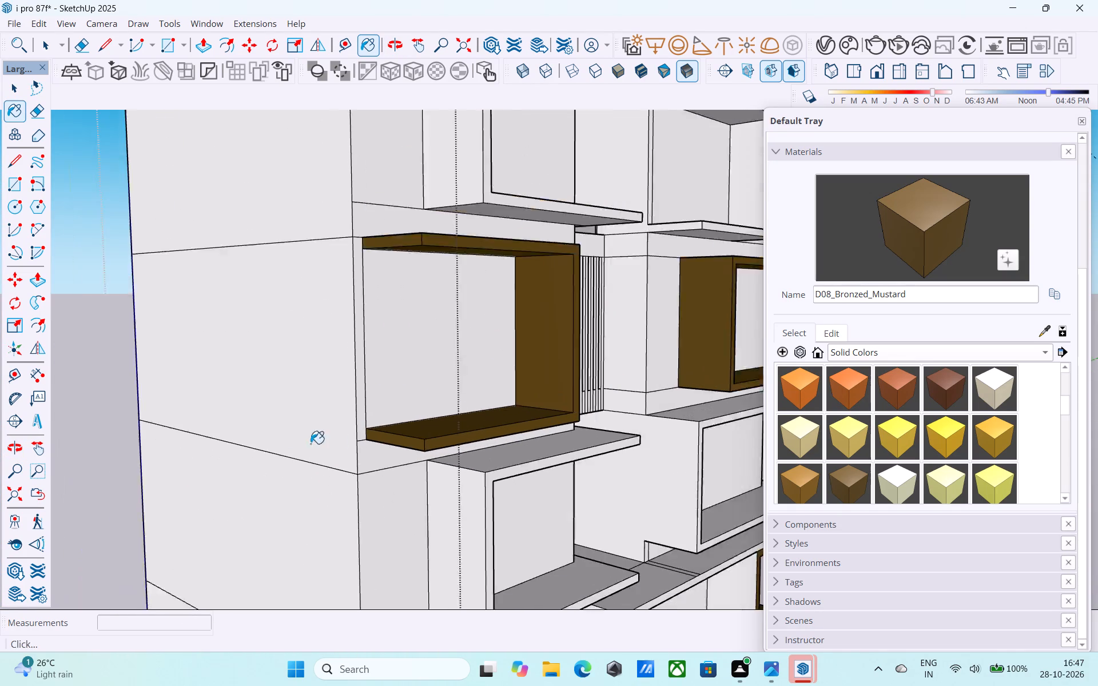
Examine the whole front facade from several angles to check the painted and unpainted balcony frames.
scroll(272, 443, "down", 2)
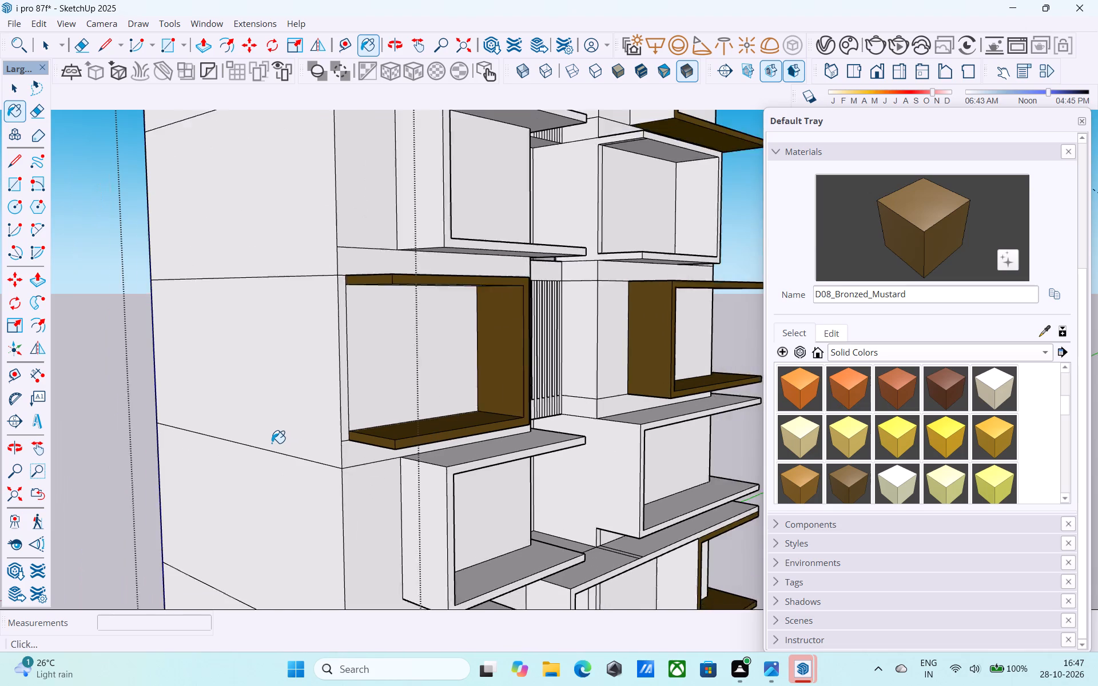
scroll(272, 443, "down", 2)
middle_click_drag(270, 441, 214, 432)
scroll(206, 428, "down", 6)
middle_click_drag(343, 435, 0, 437)
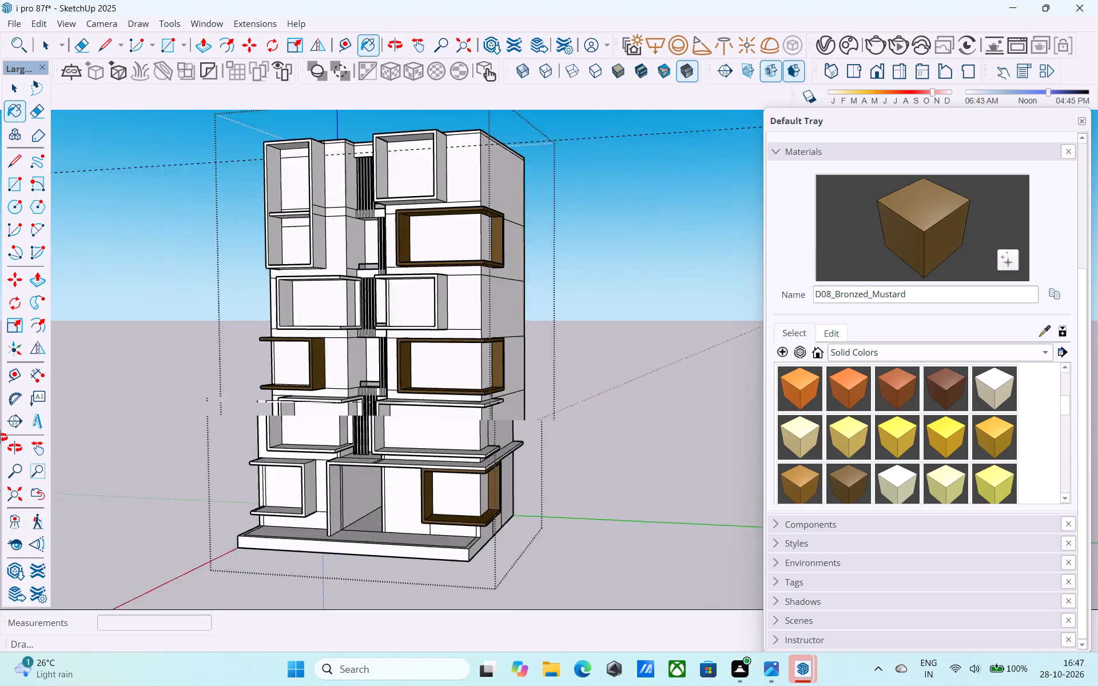
middle_click_drag(0, 437, 385, 413)
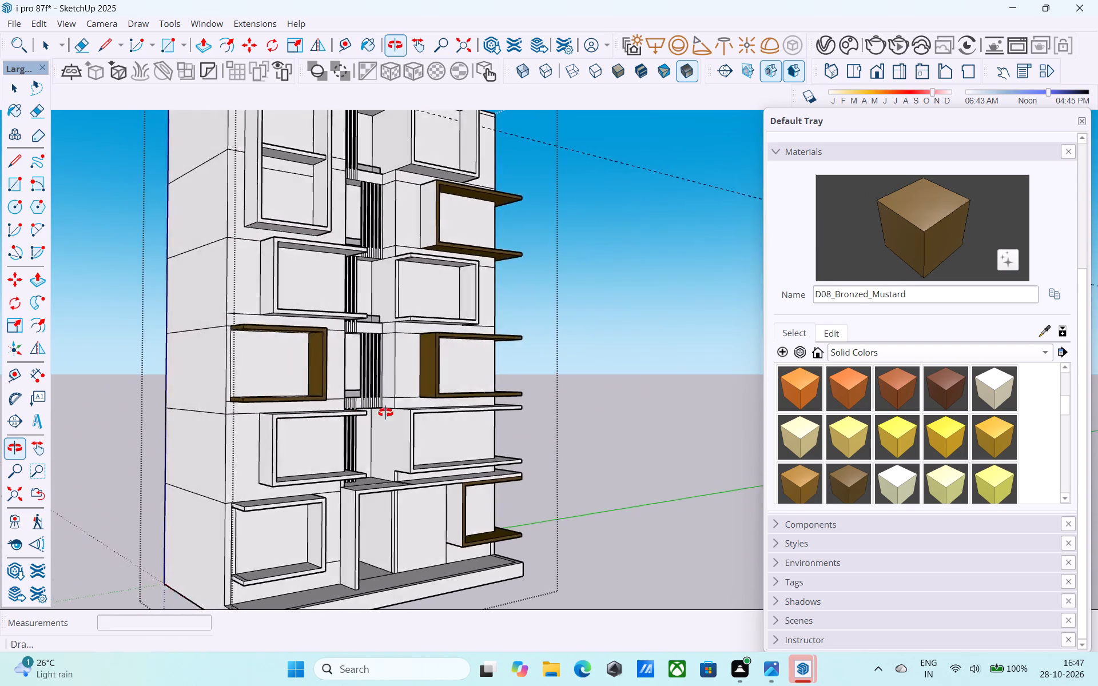
middle_click_drag(385, 413, 106, 401)
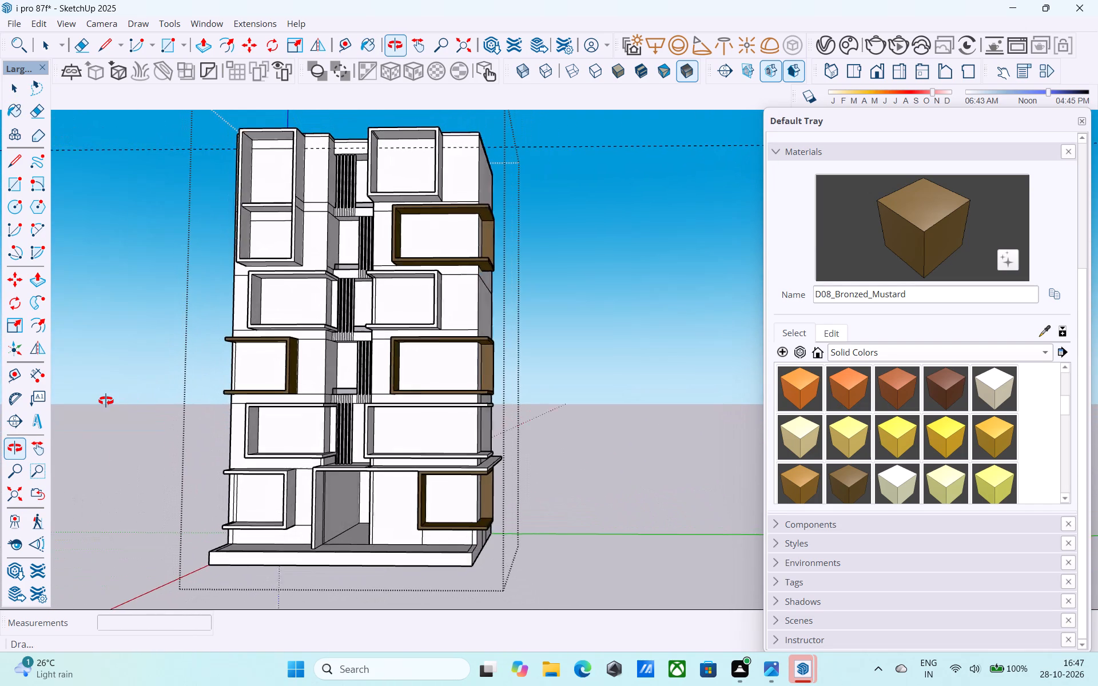
middle_click_drag(106, 401, 123, 395)
scroll(390, 366, "down", 1)
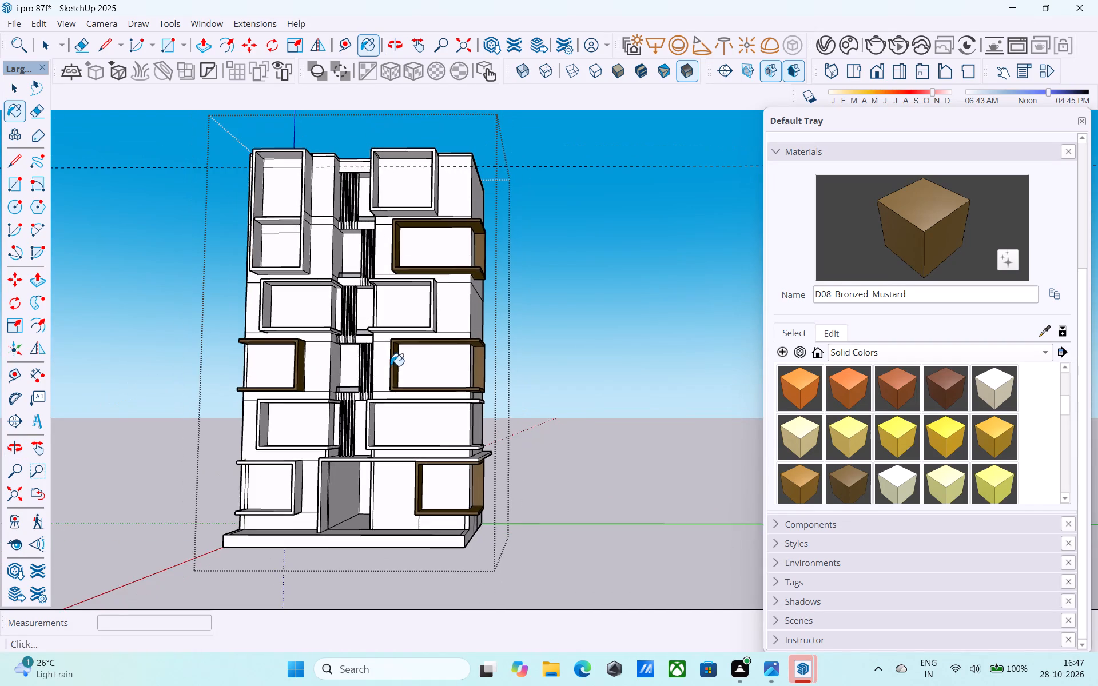
middle_click_drag(377, 366, 455, 378)
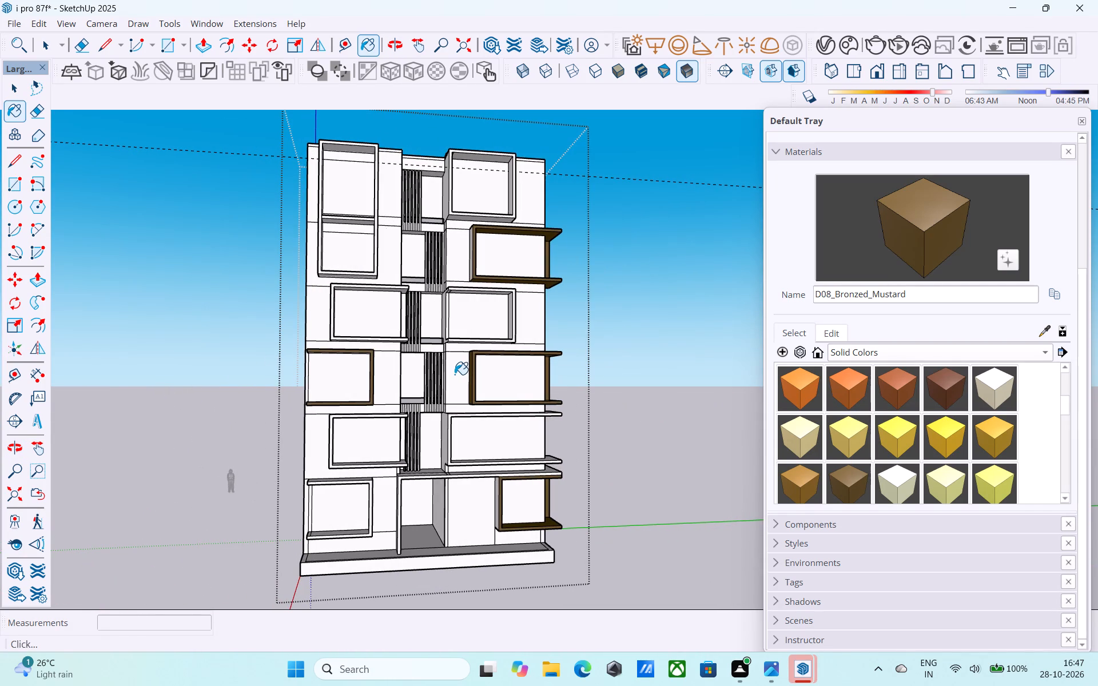
scroll(455, 374, "down", 1)
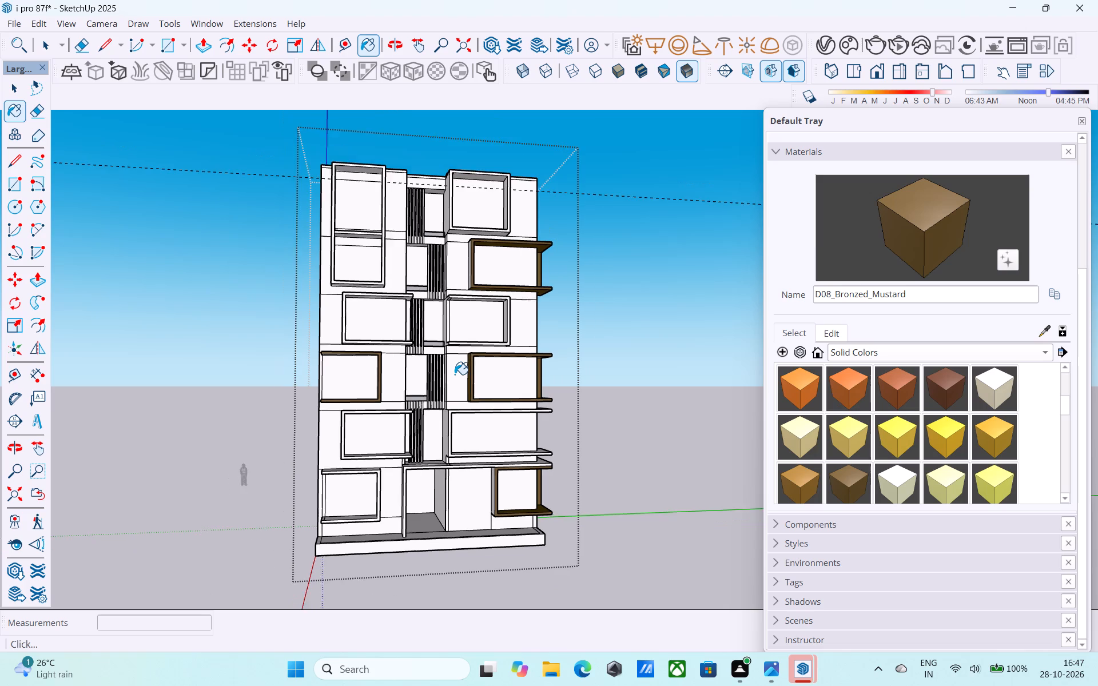
scroll(455, 374, "down", 3)
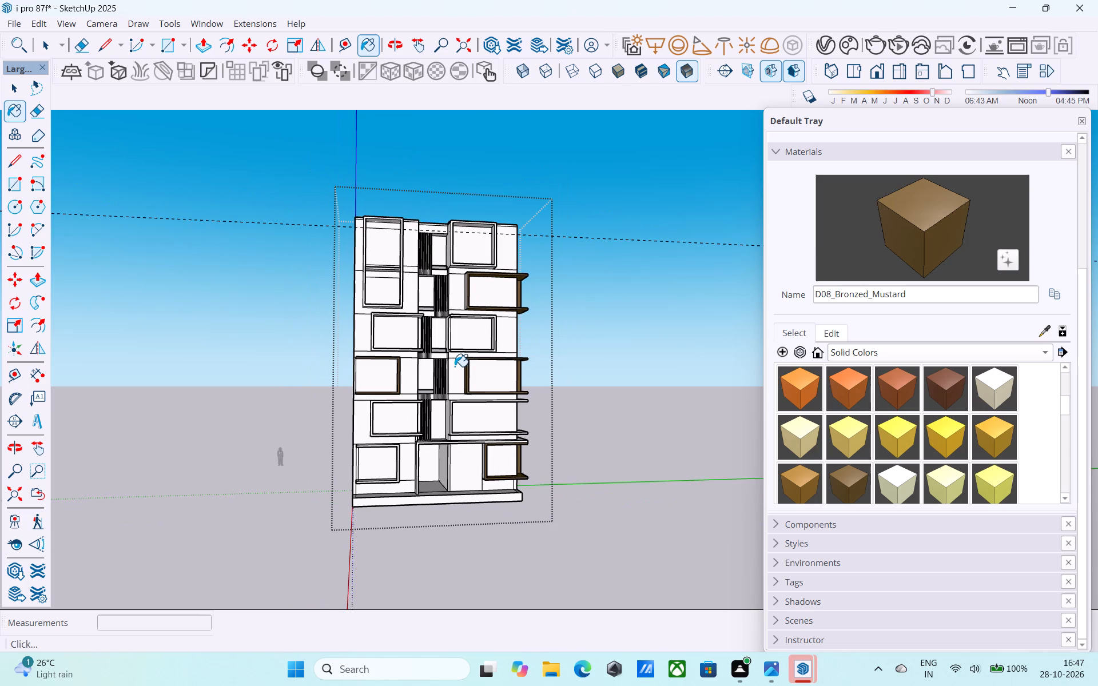
scroll(455, 366, "down", 2)
middle_click_drag(455, 366, 469, 422)
Push/Pull the narrow wall strip at the open side of the ground-storey unpainted balcony frame outward 4' to form its side wall.
scroll(428, 482, "up", 4)
scroll(368, 470, "up", 11)
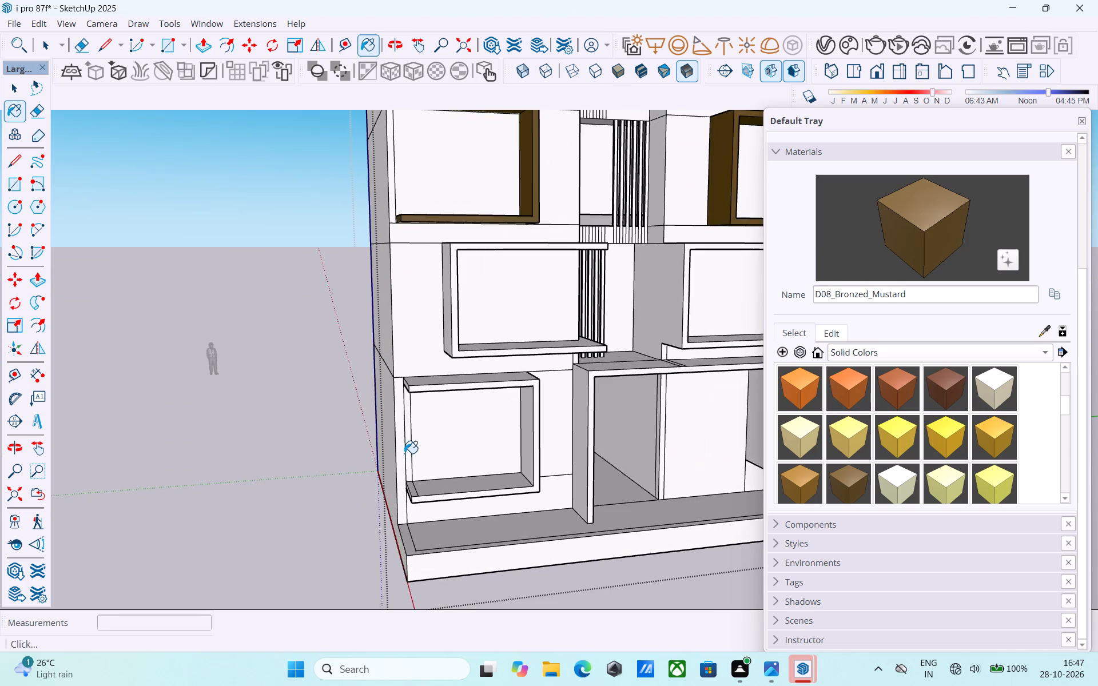
scroll(404, 453, "up", 13)
key("space")
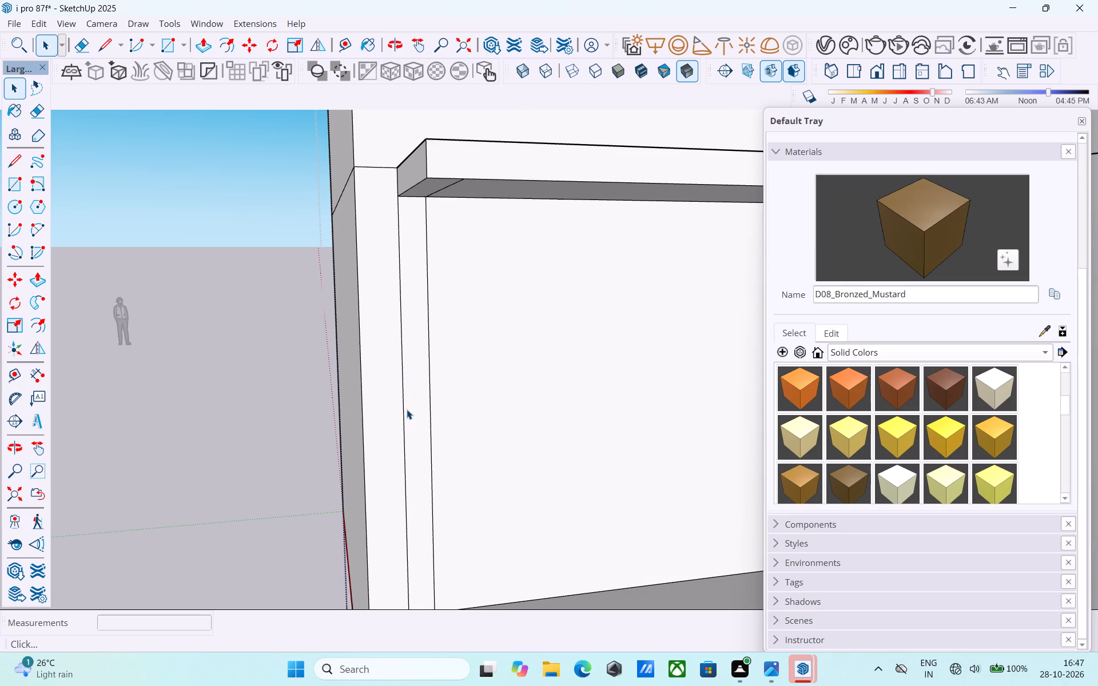
left_click(410, 406)
key("p")
left_click(412, 398)
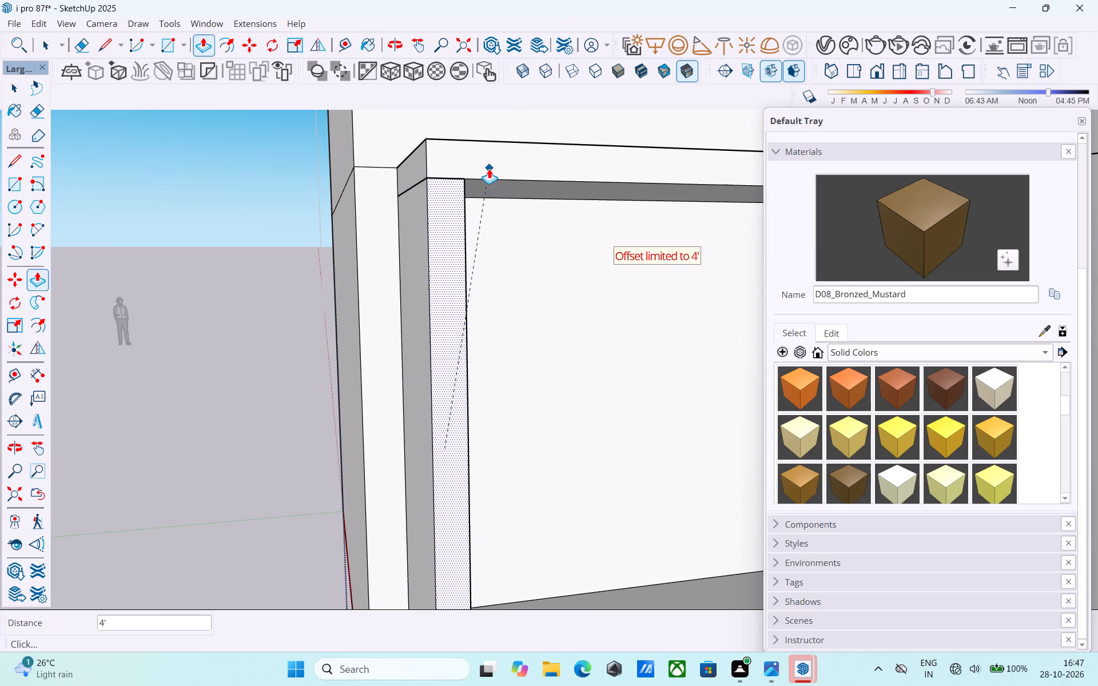
left_click(489, 169)
key("space")
Examine the closed ground-storey frame and the rest of the facade, from close up and from a distance.
scroll(428, 205, "down", 15)
middle_click_drag(352, 223, 374, 323)
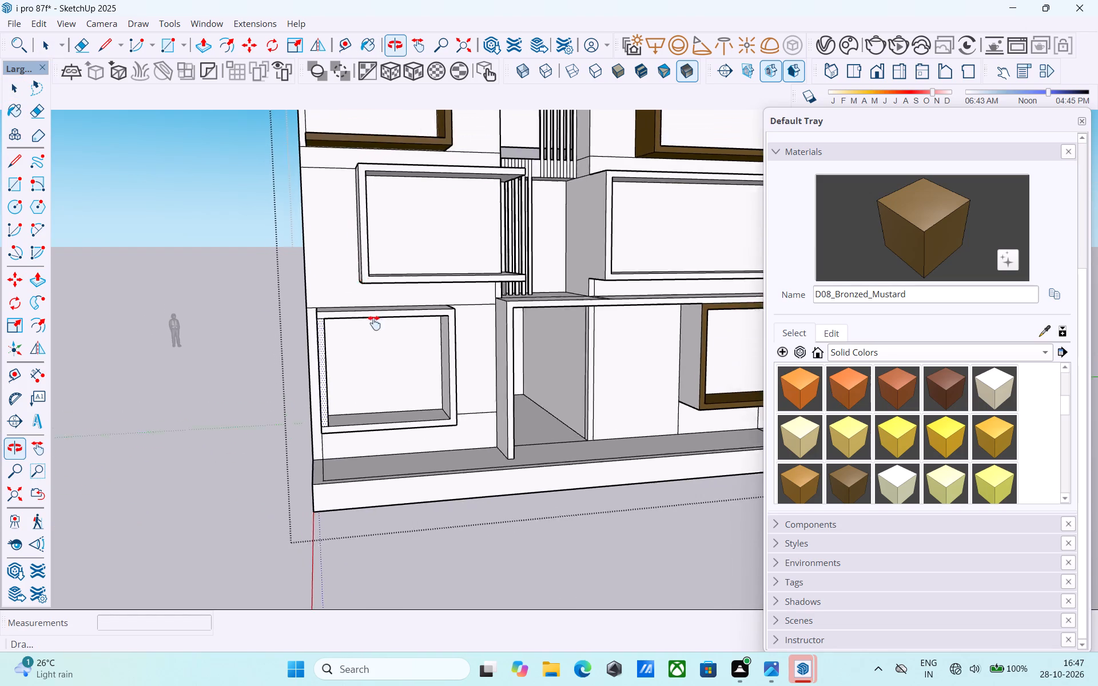
middle_click_drag(374, 323, 373, 474)
middle_click_drag(360, 342, 348, 318)
scroll(348, 318, "up", 1)
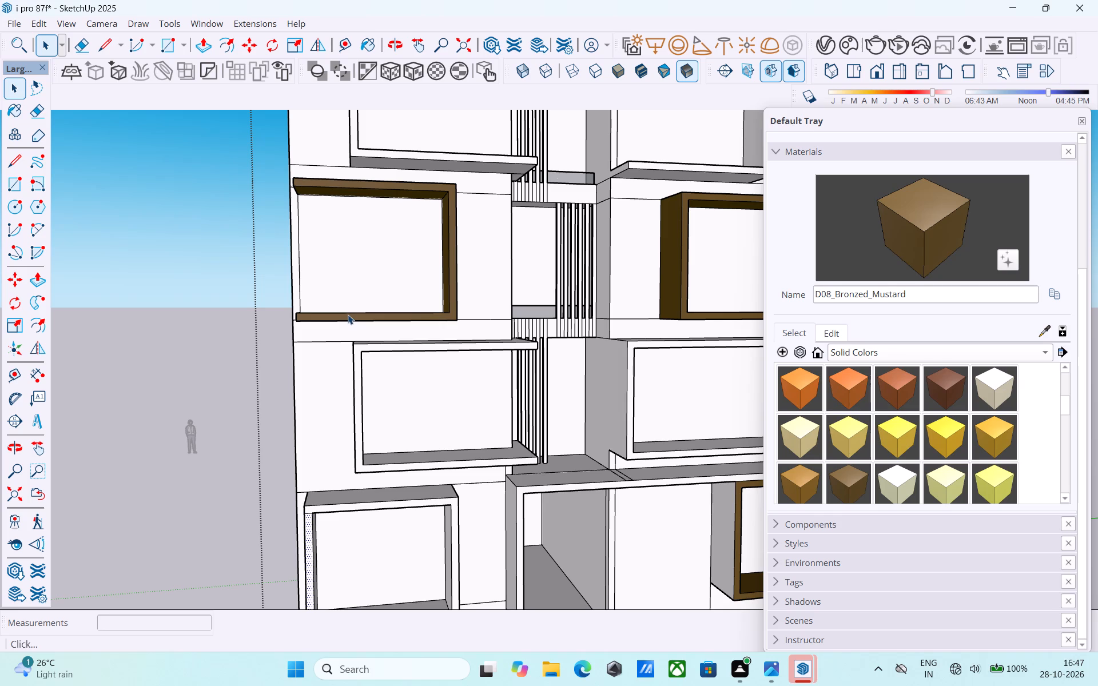
middle_click_drag(348, 314, 348, 279)
scroll(355, 276, "down", 2)
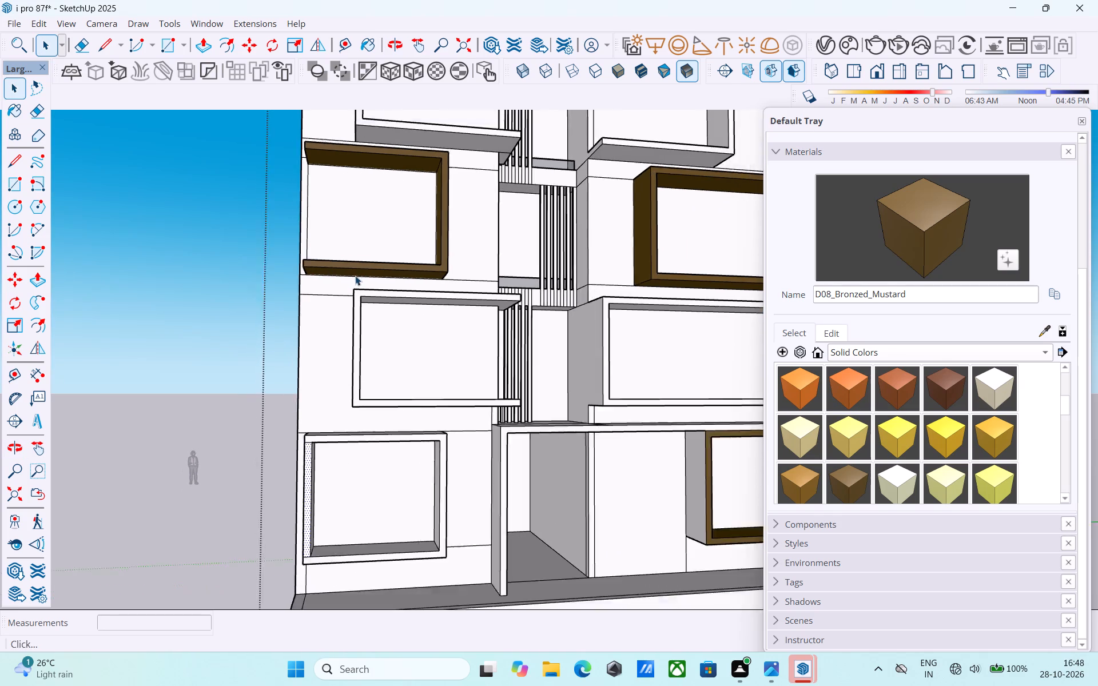
scroll(355, 276, "down", 3)
middle_click_drag(355, 276, 387, 436)
scroll(368, 423, "down", 10)
middle_click_drag(405, 389, 374, 348)
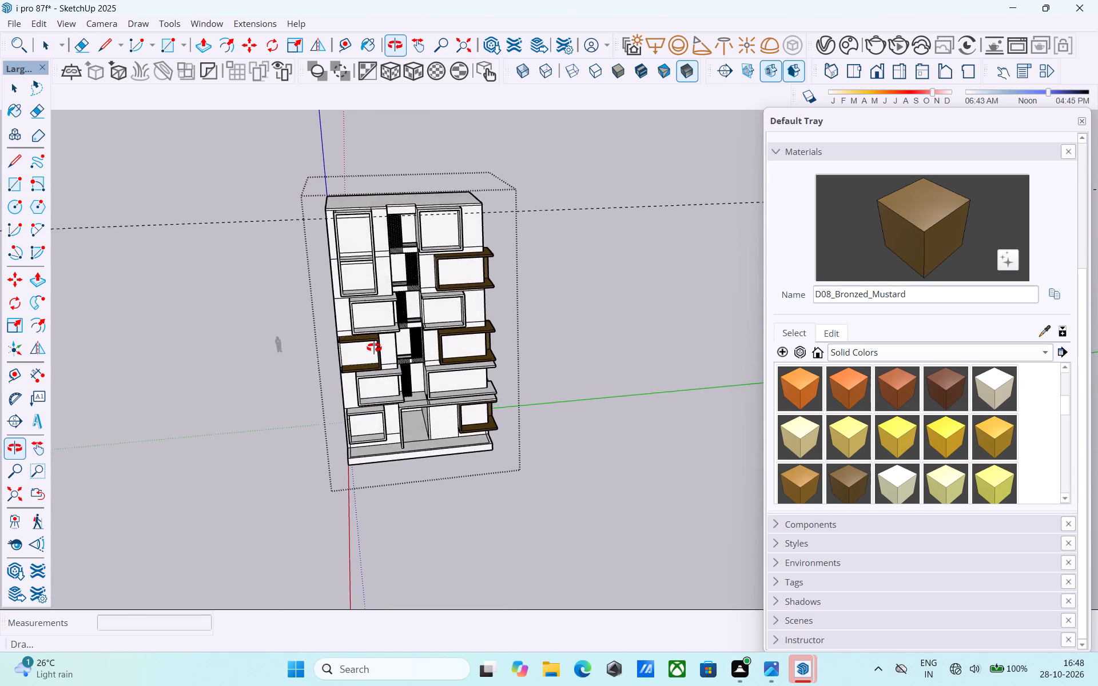
middle_click_drag(374, 348, 410, 406)
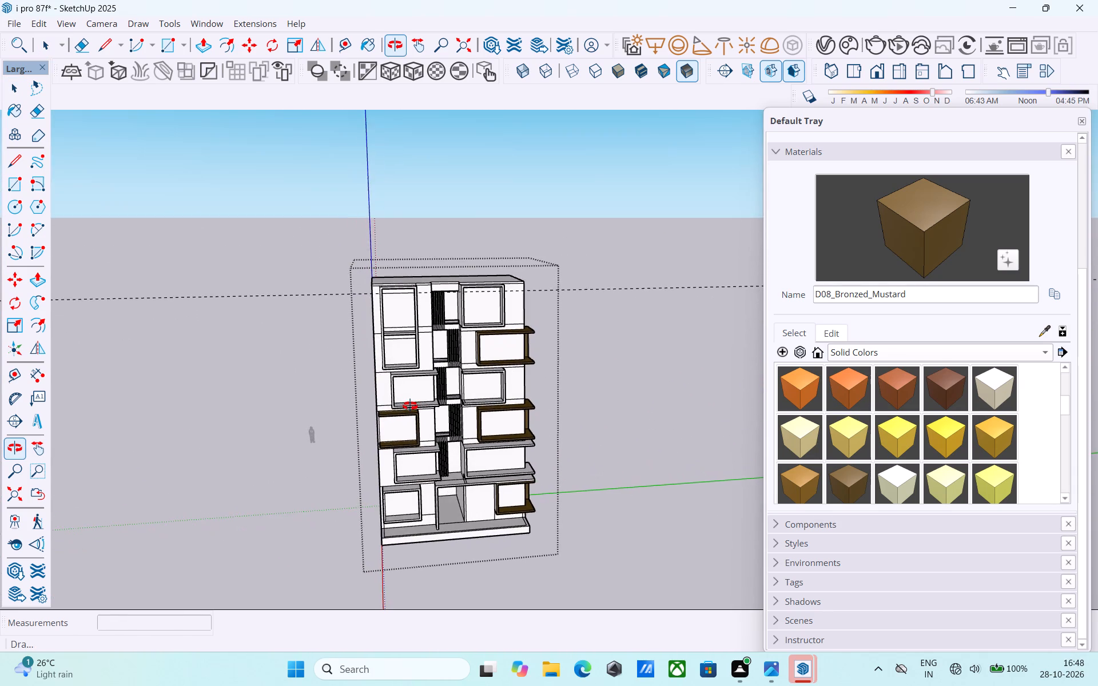
middle_click_drag(410, 406, 282, 445)
middle_click_drag(347, 434, 344, 422, "shift")
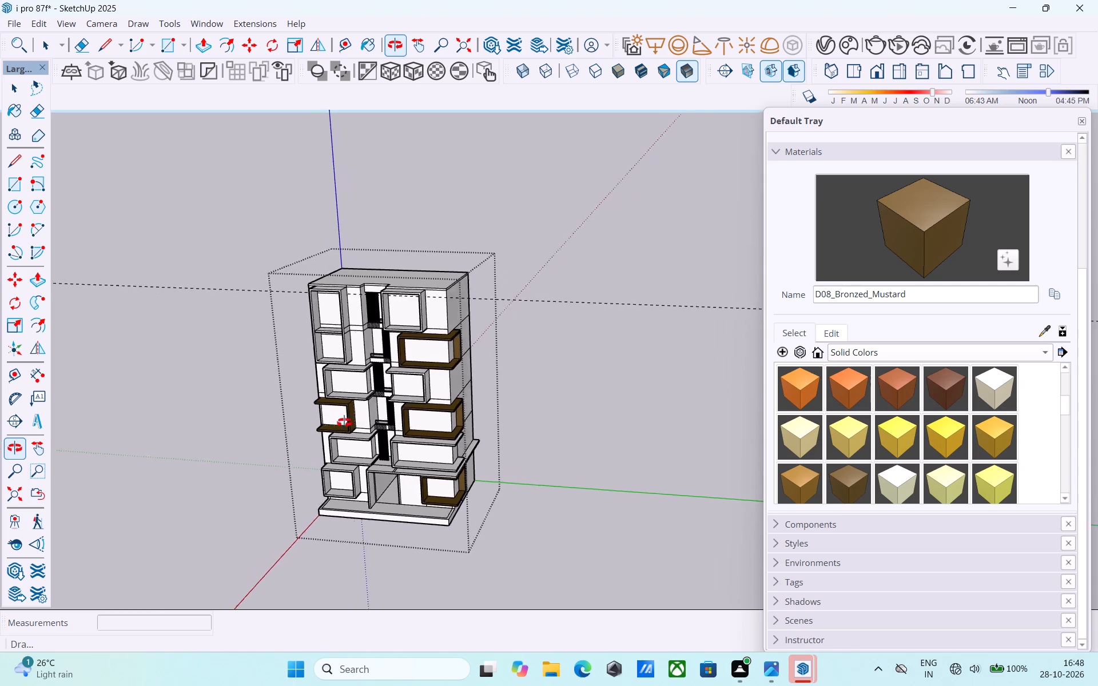
middle_click_drag(344, 422, 367, 427, "shift")
middle_click_drag(372, 382, 348, 558)
Copy the vertical edge beside the top-storey balcony frame 6' to the building corner, dividing the span into 16 equal spacings.
scroll(410, 519, "up", 4)
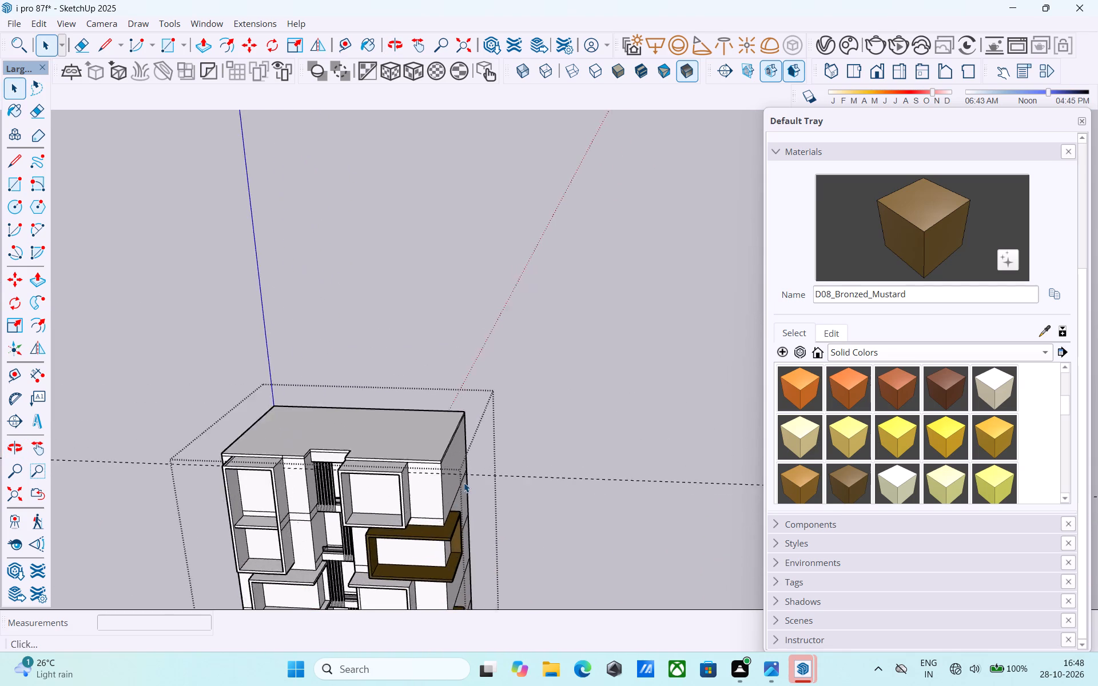
scroll(464, 482, "up", 10)
middle_click_drag(390, 501, 417, 397)
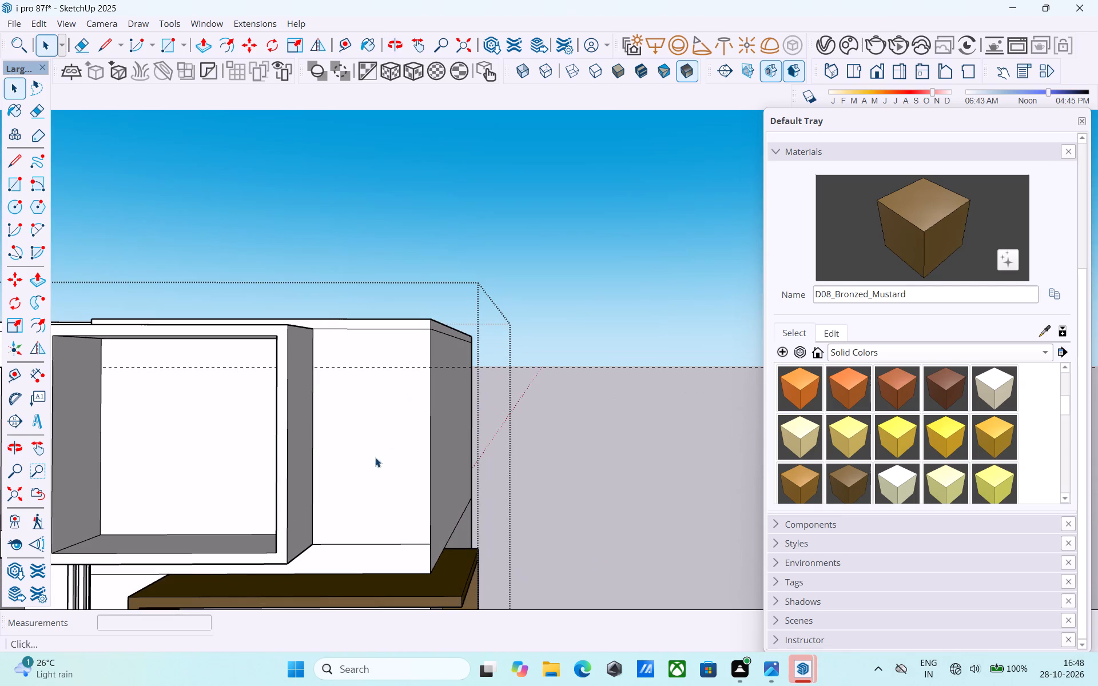
middle_click_drag(375, 457, 371, 328)
scroll(371, 329, "up", 1)
scroll(359, 481, "down", 2)
middle_click_drag(359, 481, 399, 451)
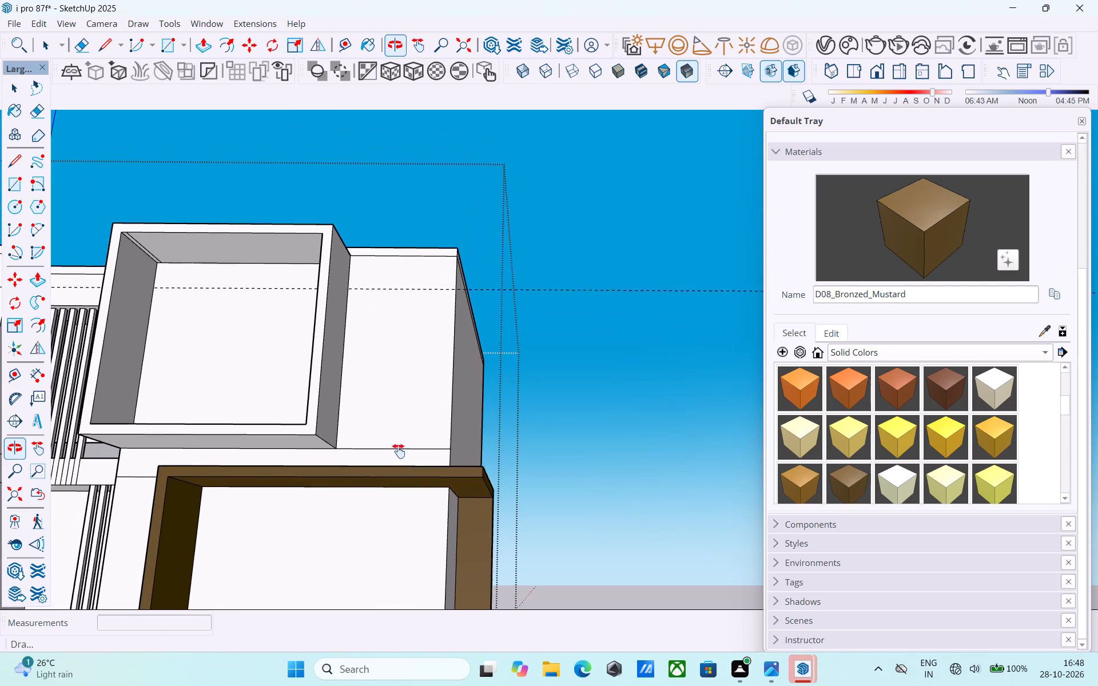
middle_click_drag(399, 451, 406, 500)
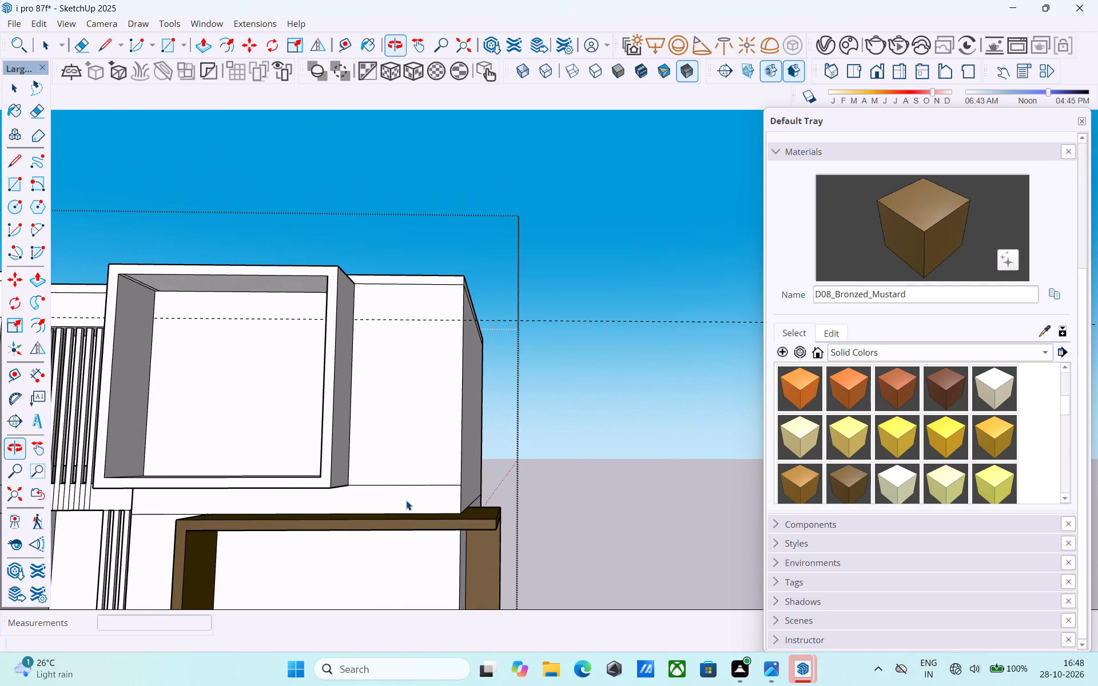
scroll(406, 500, "up", 1)
middle_click_drag(404, 472, 405, 505, "shift")
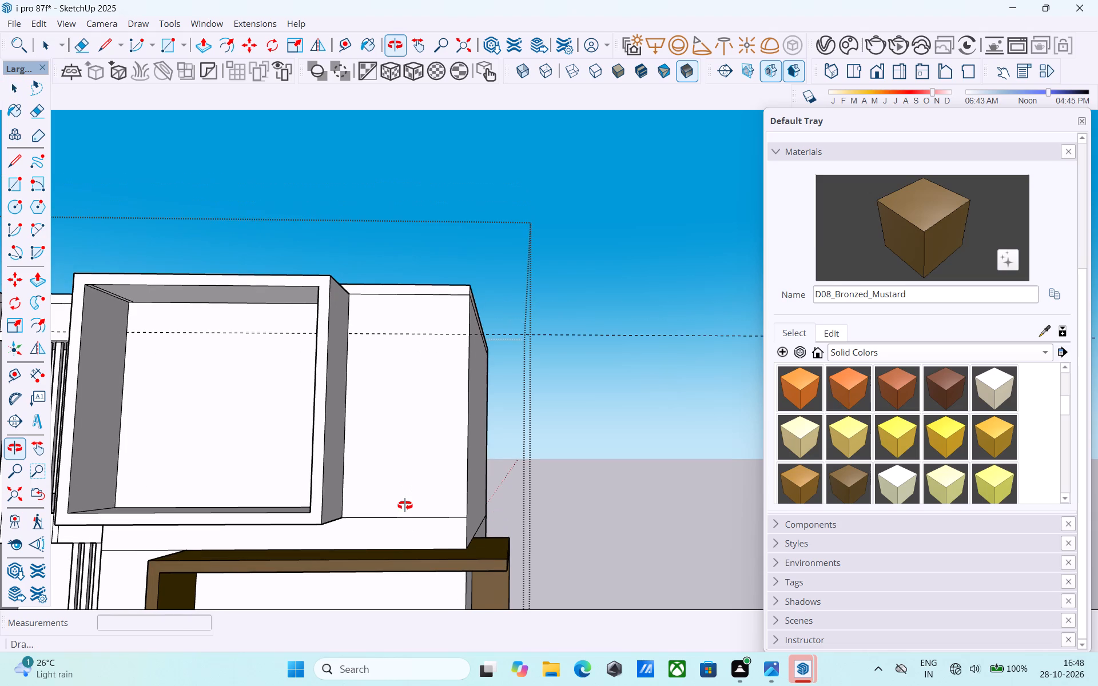
middle_click_drag(405, 505, 416, 527, "shift")
middle_click_drag(366, 383, 373, 414)
scroll(373, 414, "up", 4)
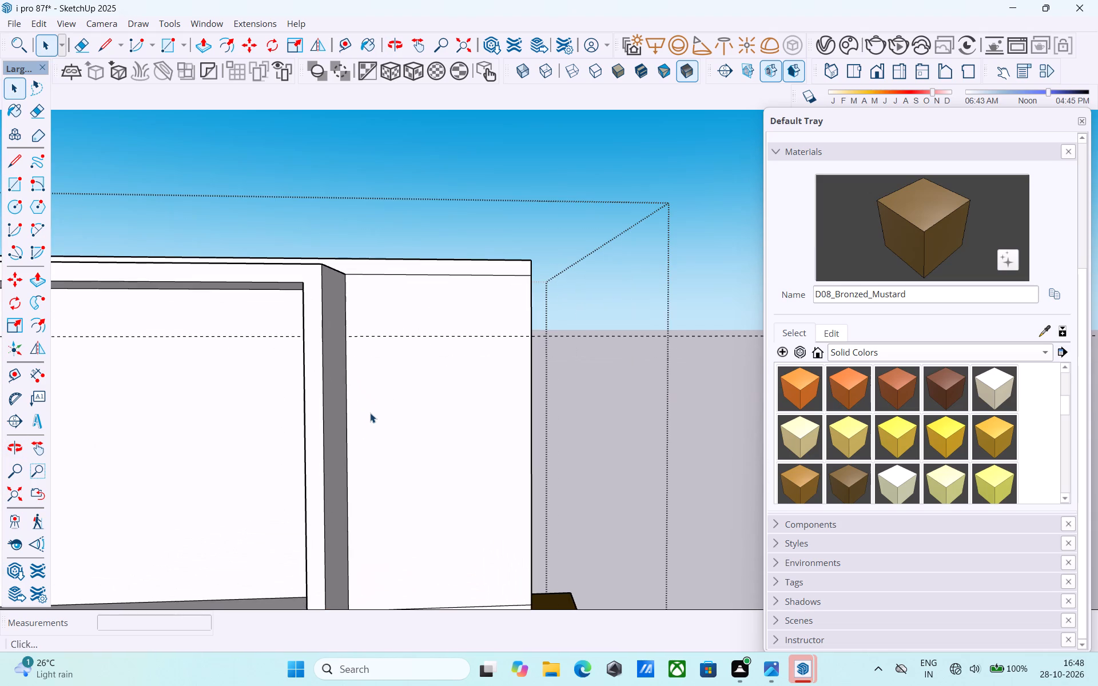
left_click(347, 400)
key("m")
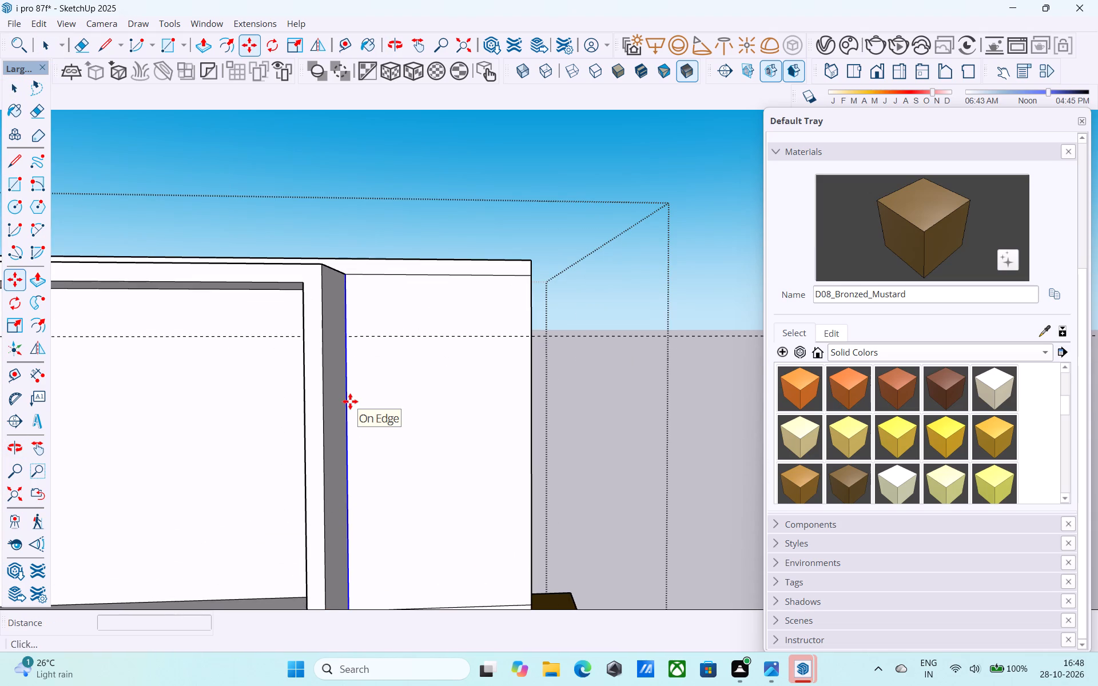
left_click(345, 278)
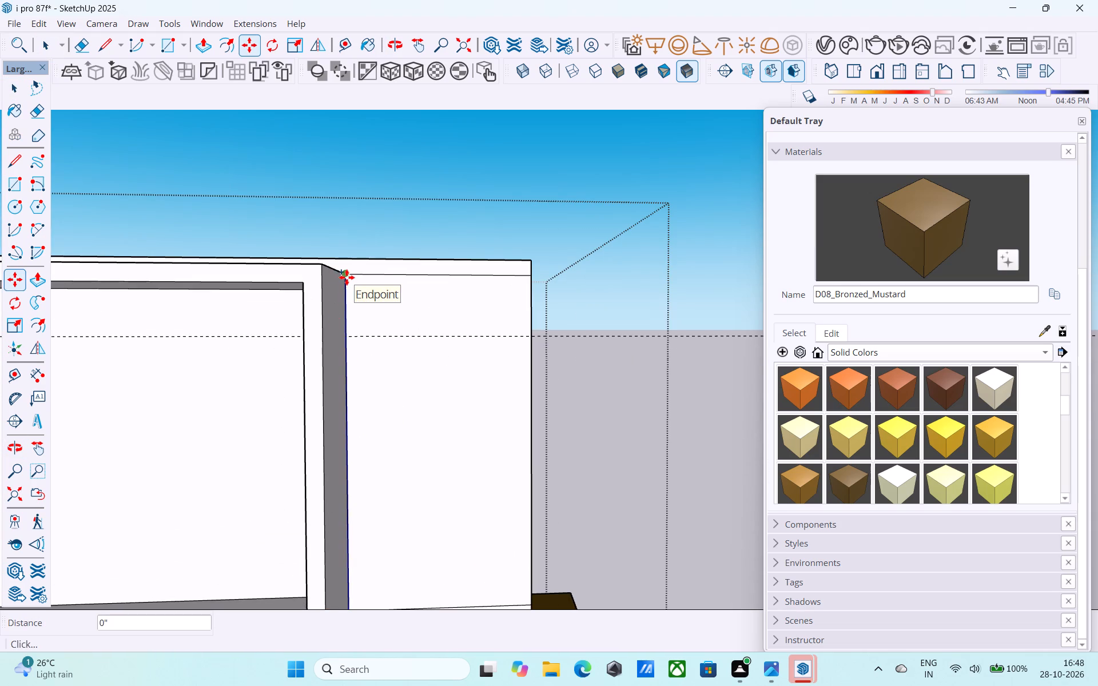
key("space")
key("l")
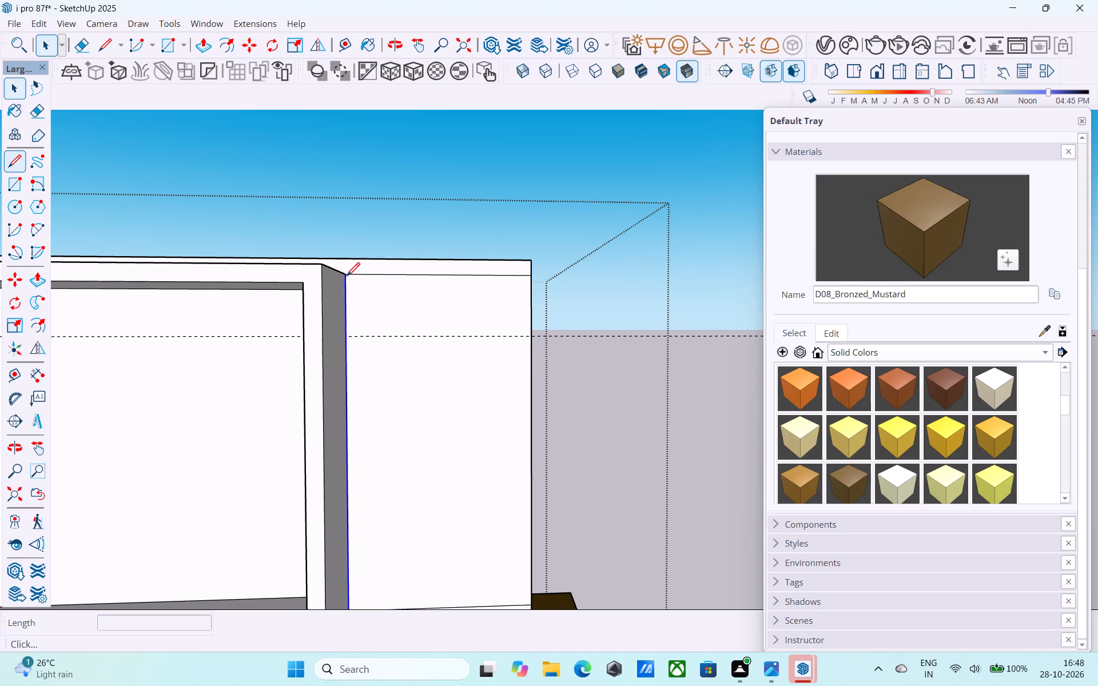
key("space")
key("m")
left_click(351, 276)
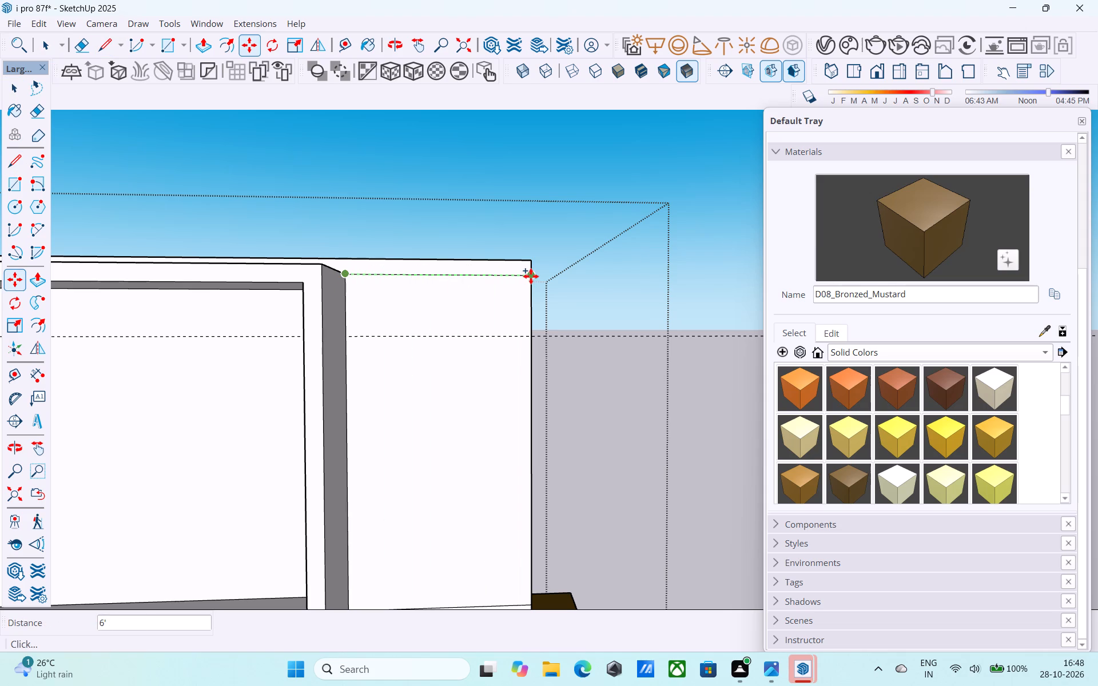
left_click(531, 276)
key("slash")
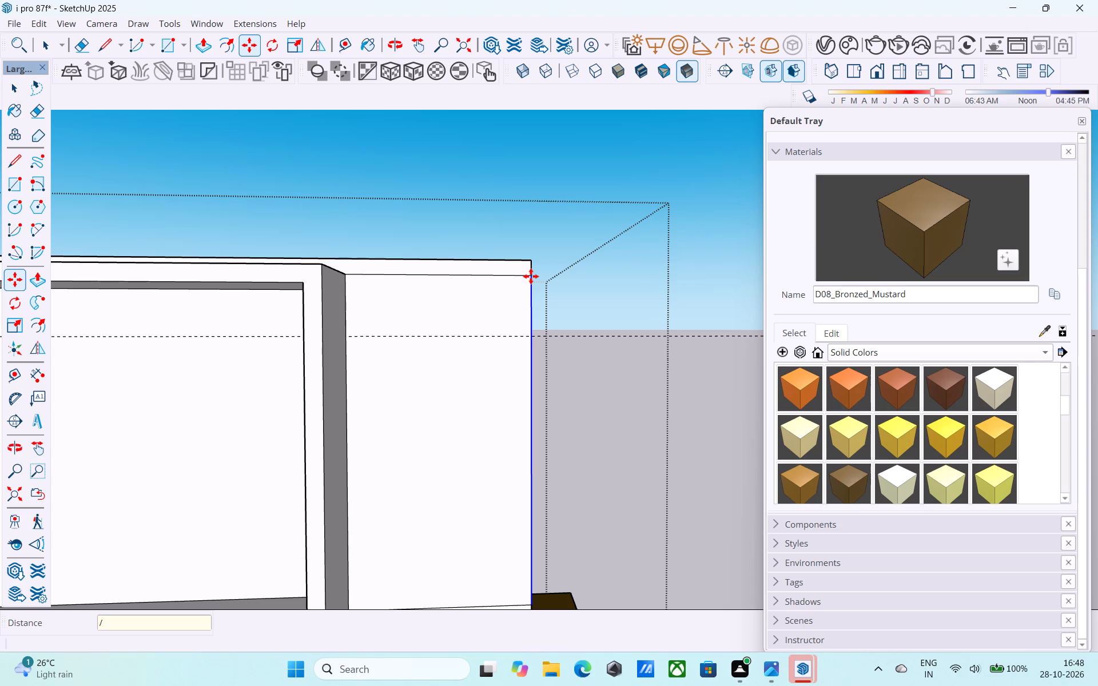
type("16")
key("Return")
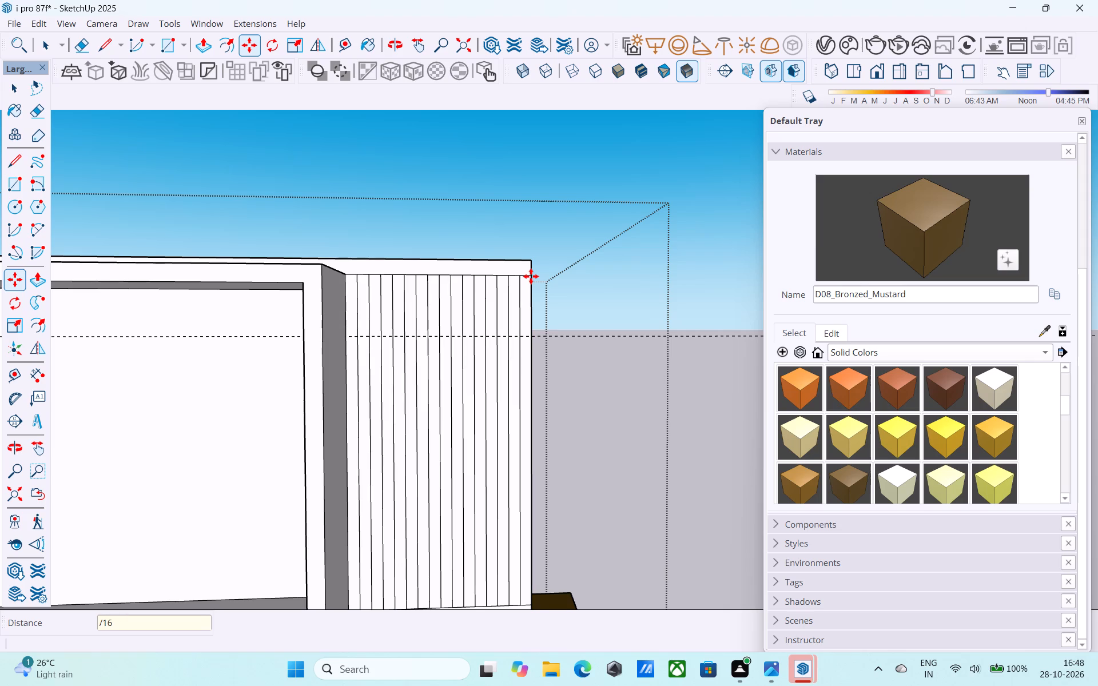
Copy the building's vertical corner edge inside the fifth-storey mustard frame 1.5' inward along the front wall.
scroll(468, 262, "down", 11)
middle_click_drag(467, 285, 413, 252)
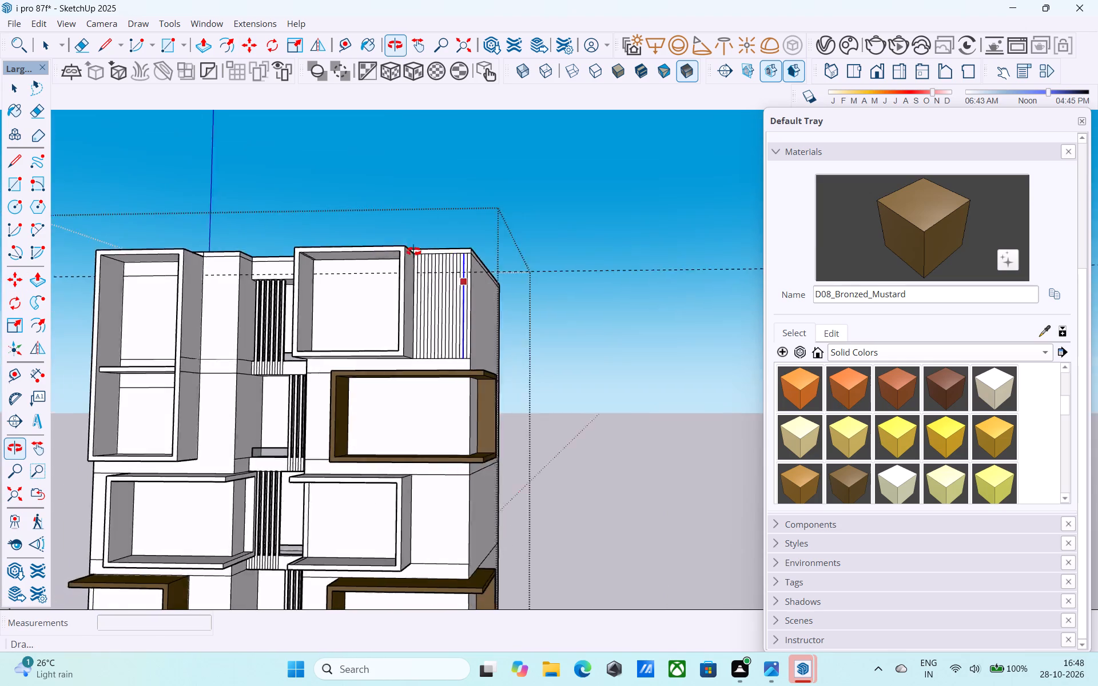
middle_click_drag(413, 252, 345, 266)
scroll(479, 371, "up", 8)
key("space")
middle_click_drag(476, 415, 455, 400)
scroll(400, 421, "up", 5)
left_click(400, 421)
key("m")
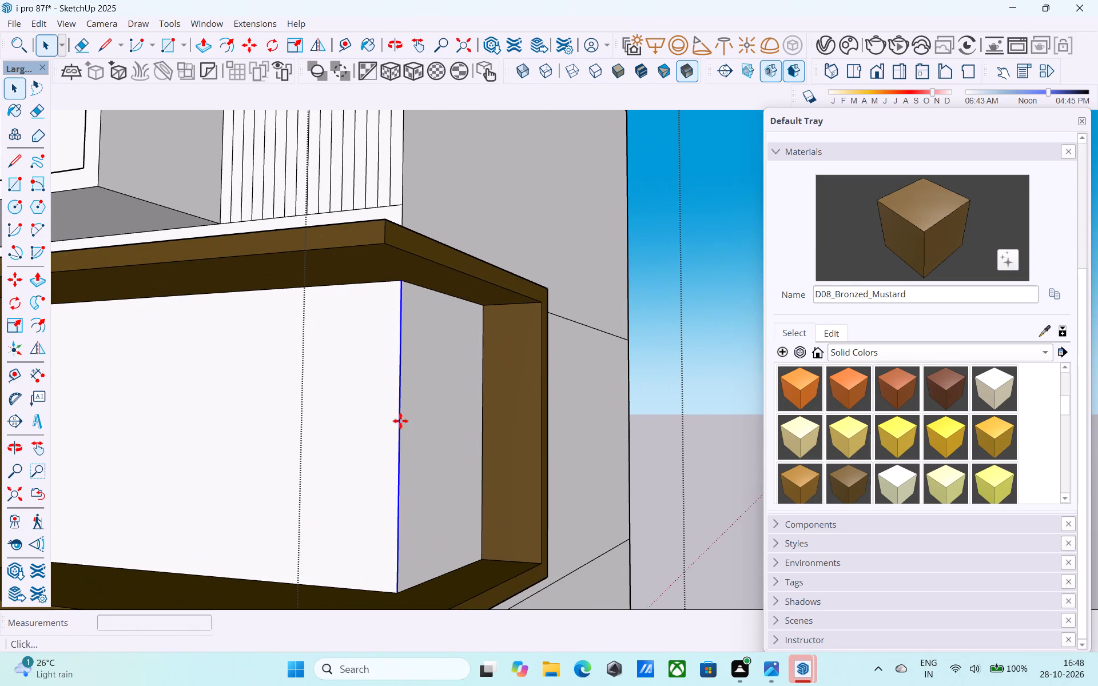
left_click(405, 282)
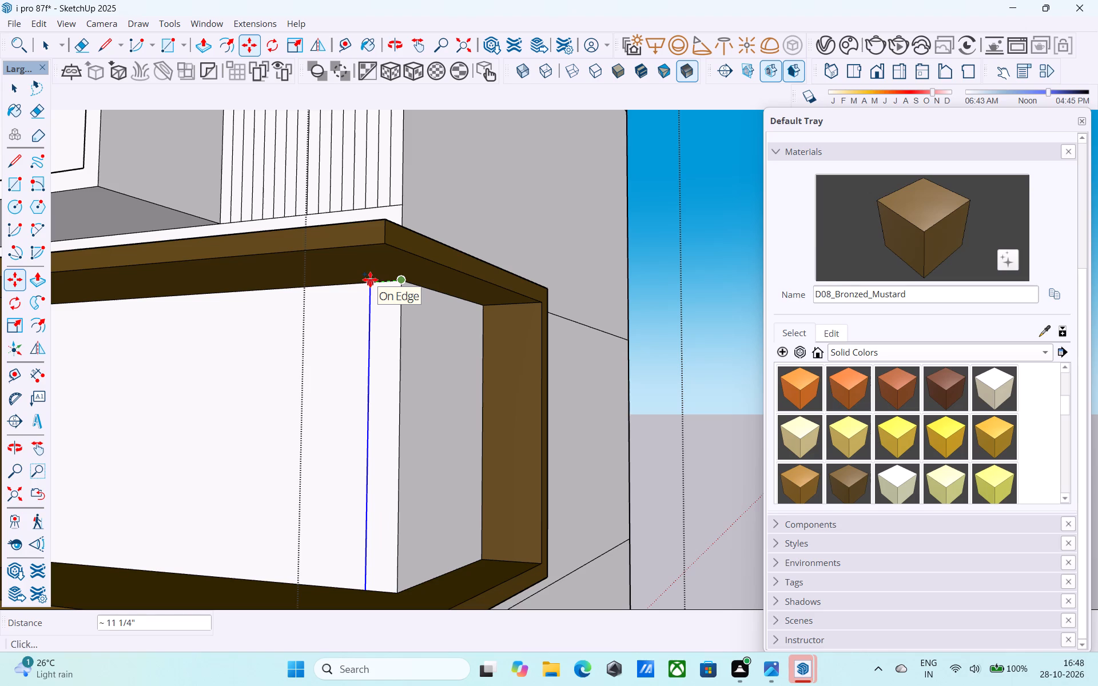
type("1'")
key("Return")
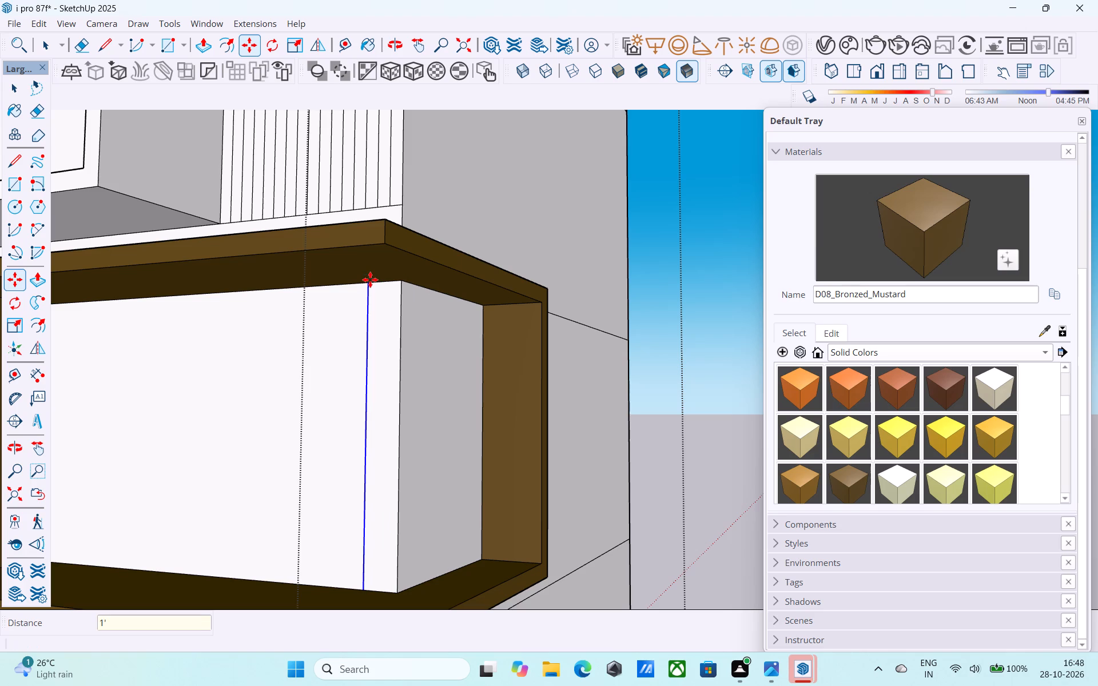
type("1.5'")
key("Return")
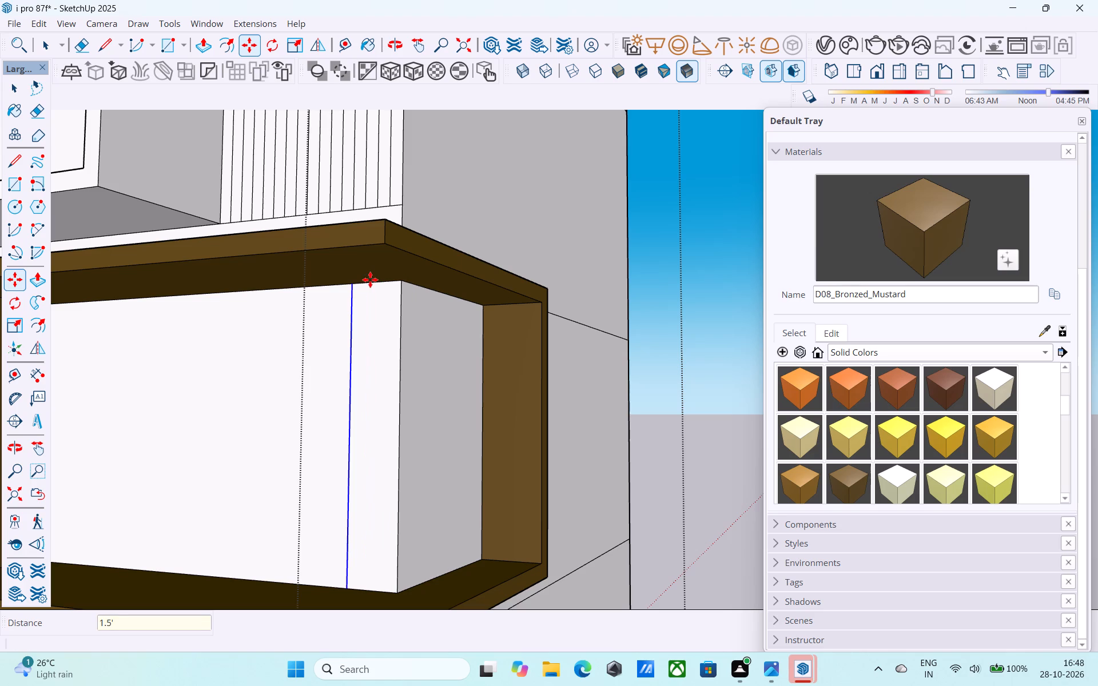
Copy the corner edge inside the fifth-storey mustard frame 1' along the side wall and shift the copy another 6".
scroll(370, 280, "down", 3)
middle_click_drag(368, 280, 344, 319)
key("space")
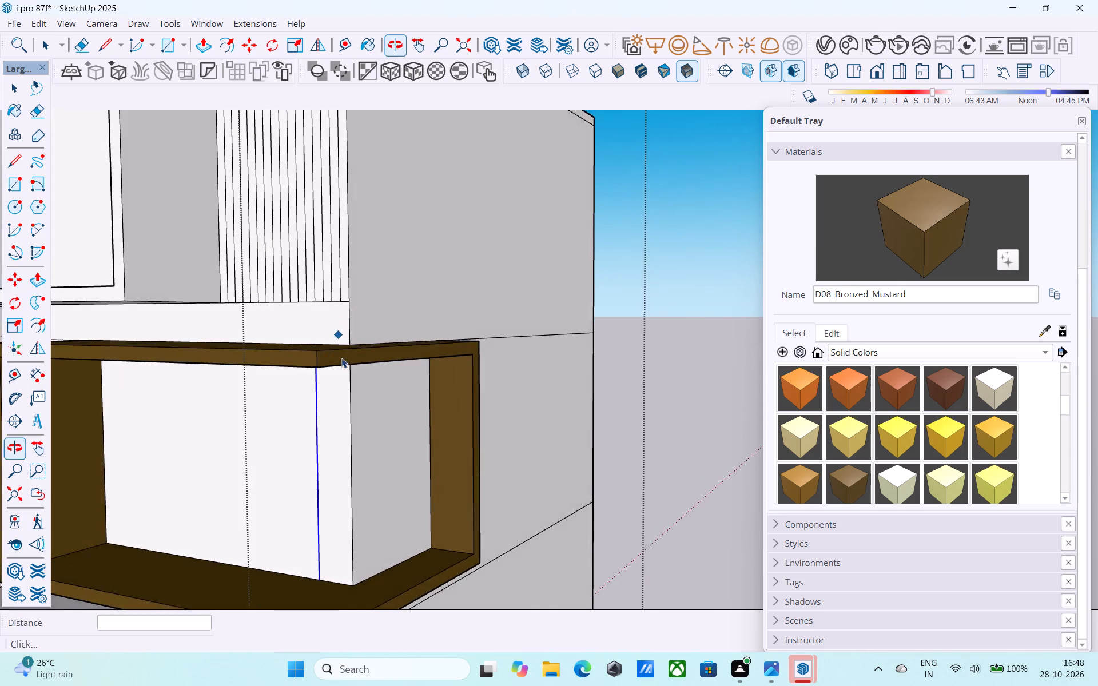
scroll(345, 376, "up", 5)
left_click(354, 395)
middle_click_drag(354, 395, 347, 369)
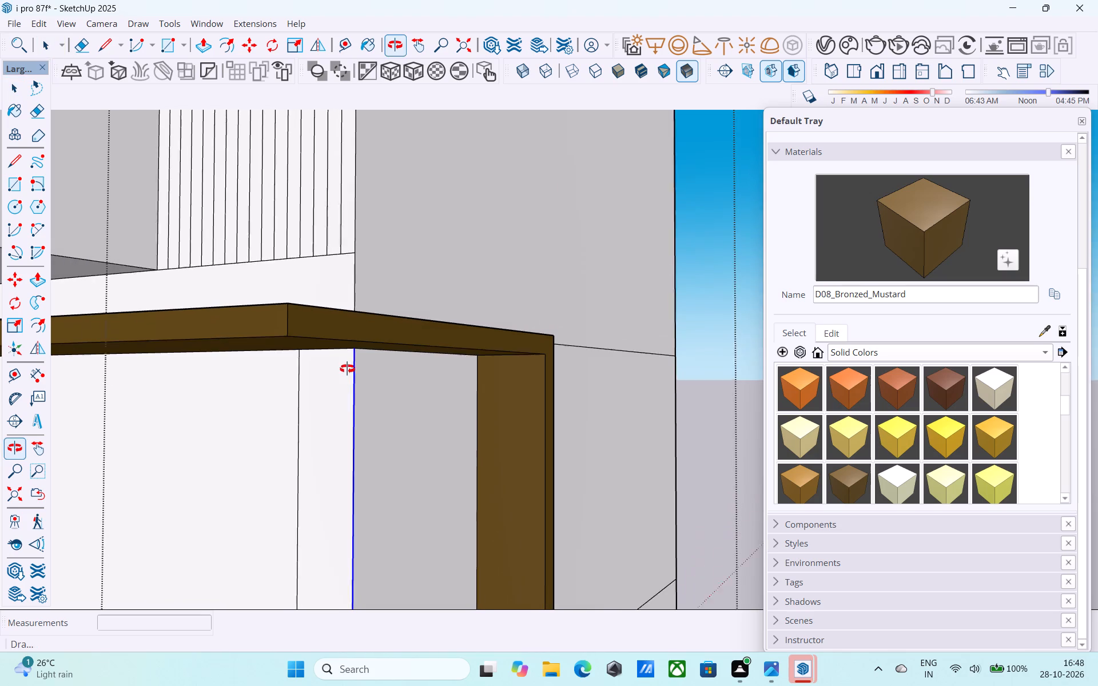
middle_click_drag(347, 369, 346, 365)
key("m")
scroll(347, 364, "up", 4)
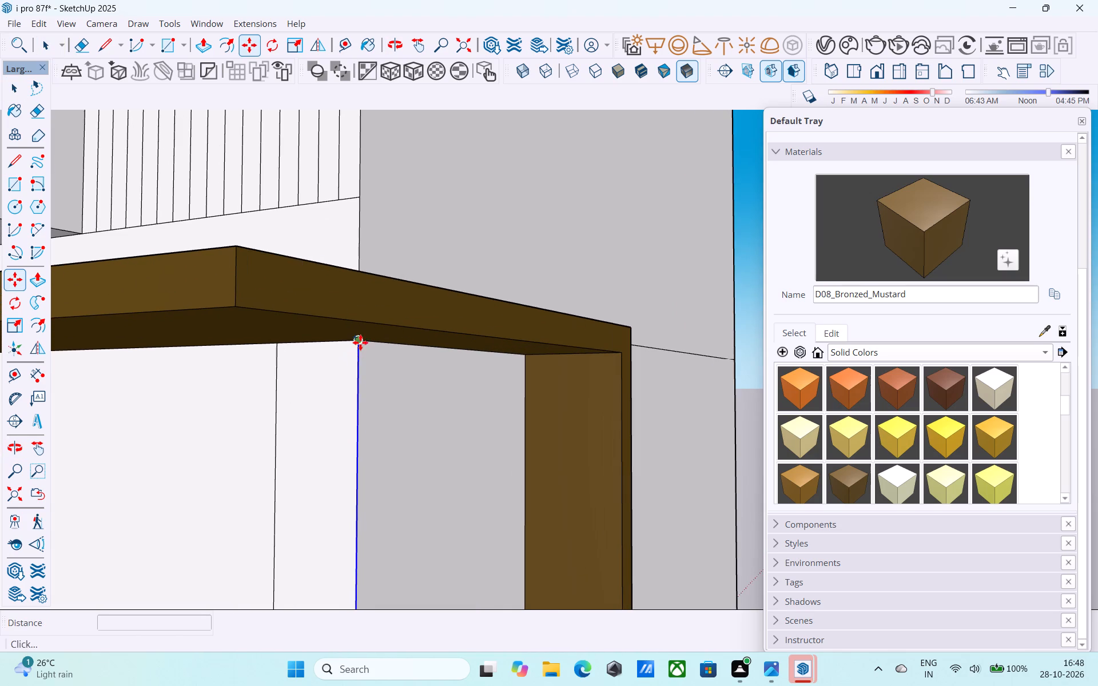
left_click(360, 342)
left_click(407, 340)
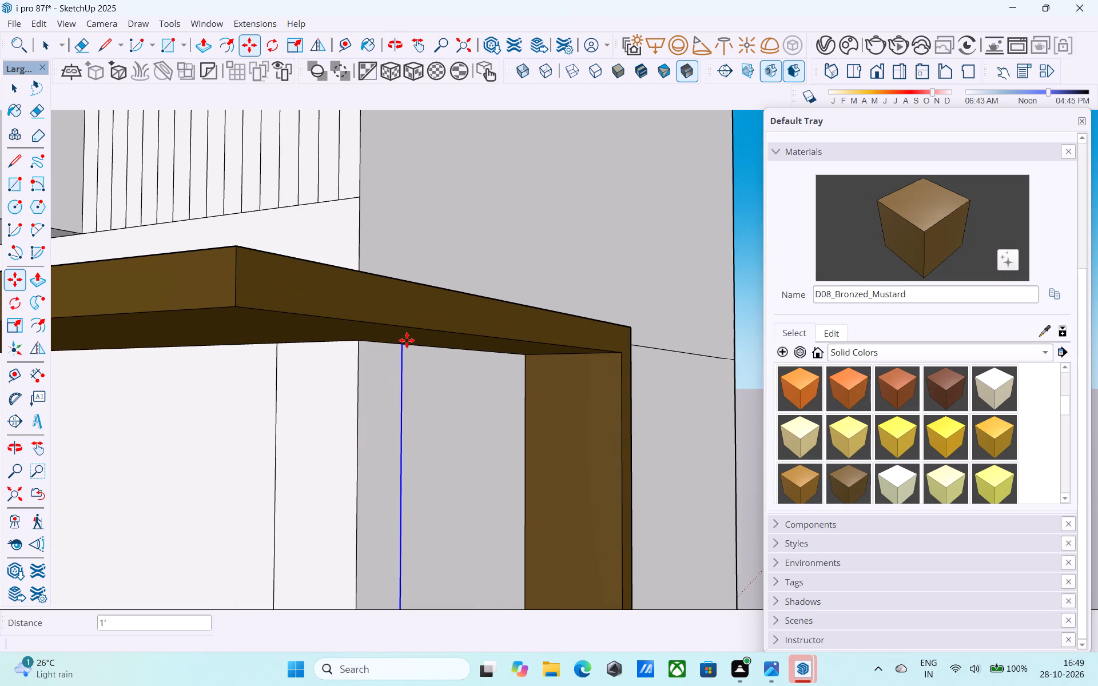
scroll(407, 340, "up", 3)
left_click(405, 340)
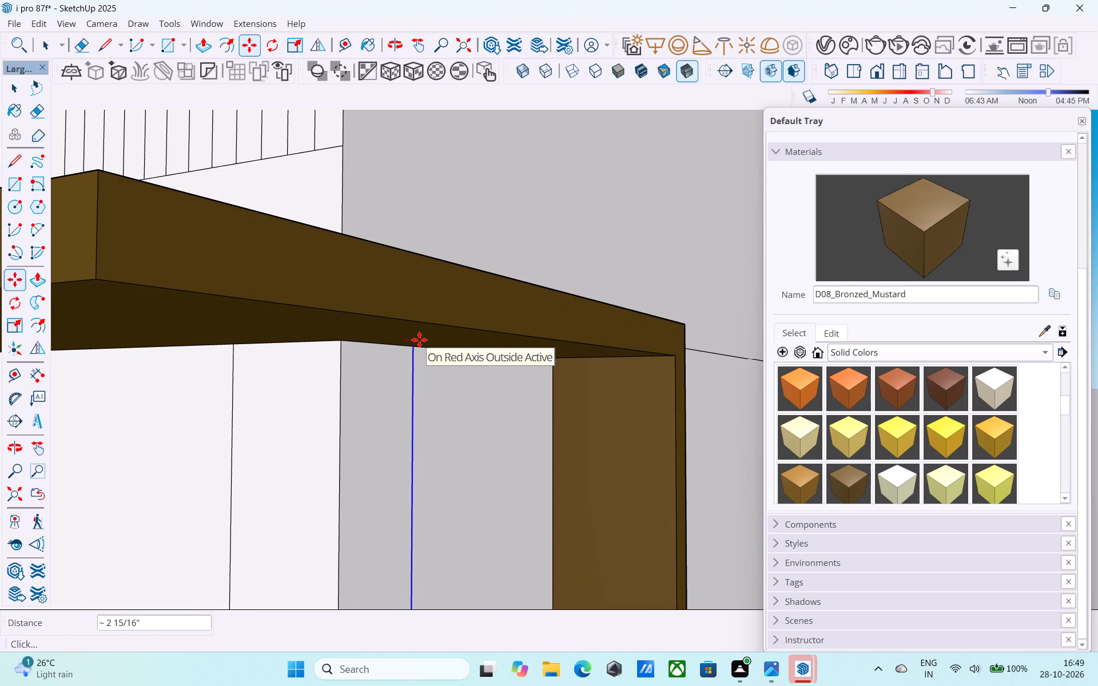
type("6\"")
key("Return")
key("space")
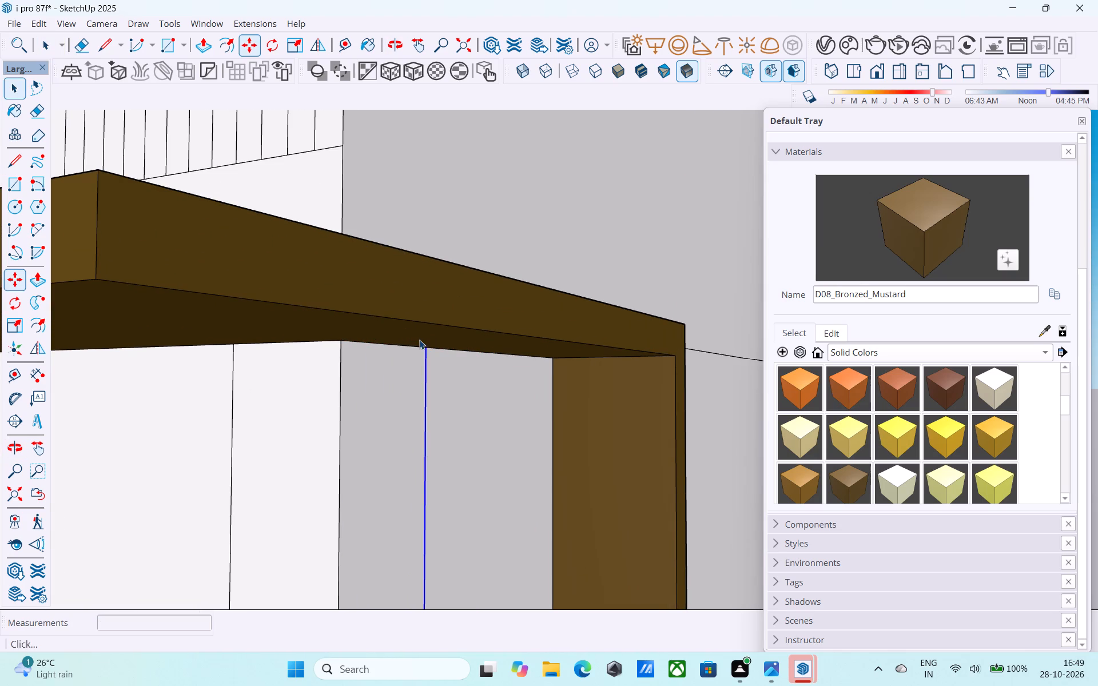
Examine the top storeys of the facade around the slatted wall panel and the fifth-storey mustard frame.
scroll(419, 342, "down", 18)
middle_click_drag(402, 342, 428, 443)
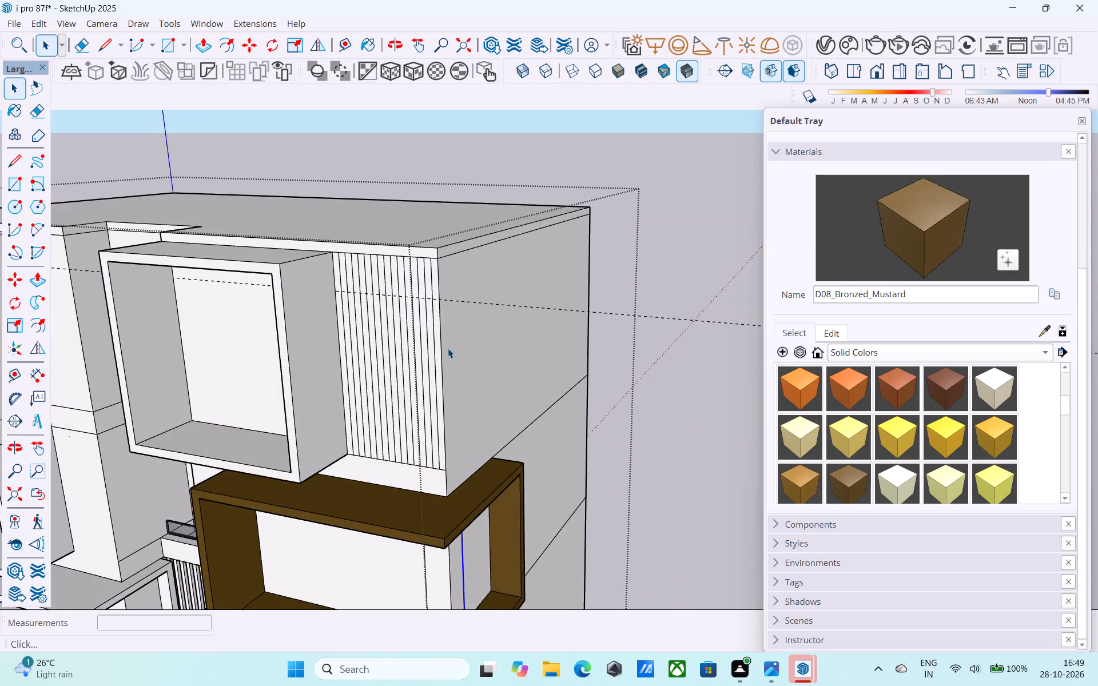
scroll(448, 334, "down", 10)
middle_click_drag(453, 402, 452, 342)
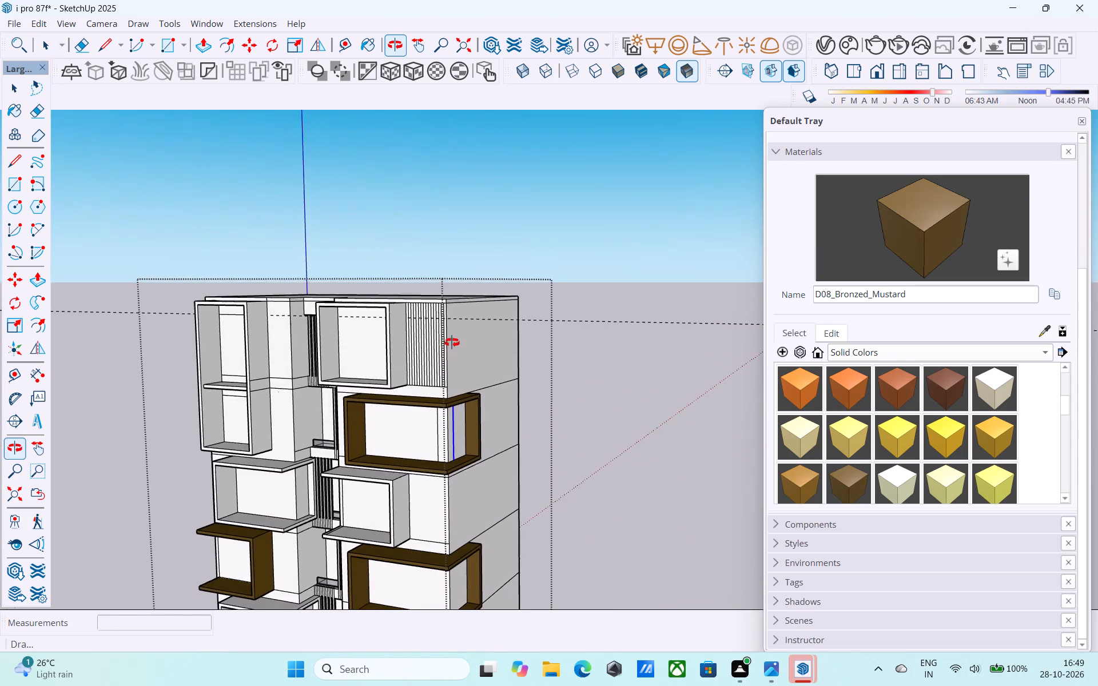
middle_click_drag(452, 342, 452, 342)
middle_click_drag(462, 406, 462, 396)
scroll(467, 384, "down", 3)
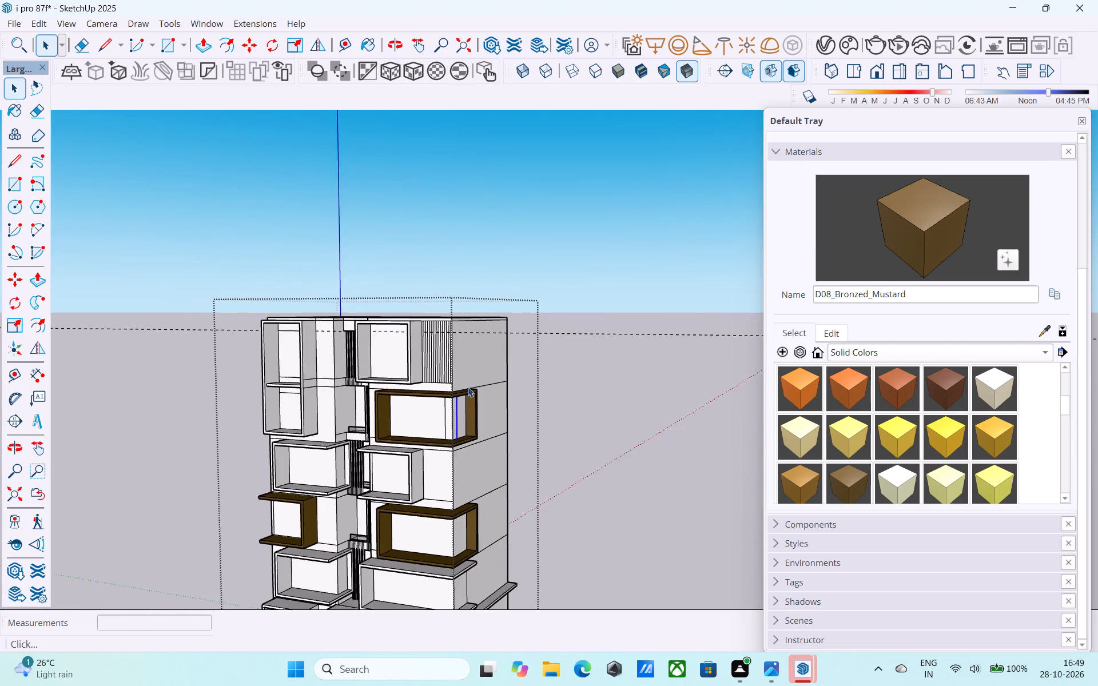
middle_click_drag(468, 390, 525, 432)
scroll(531, 430, "up", 2)
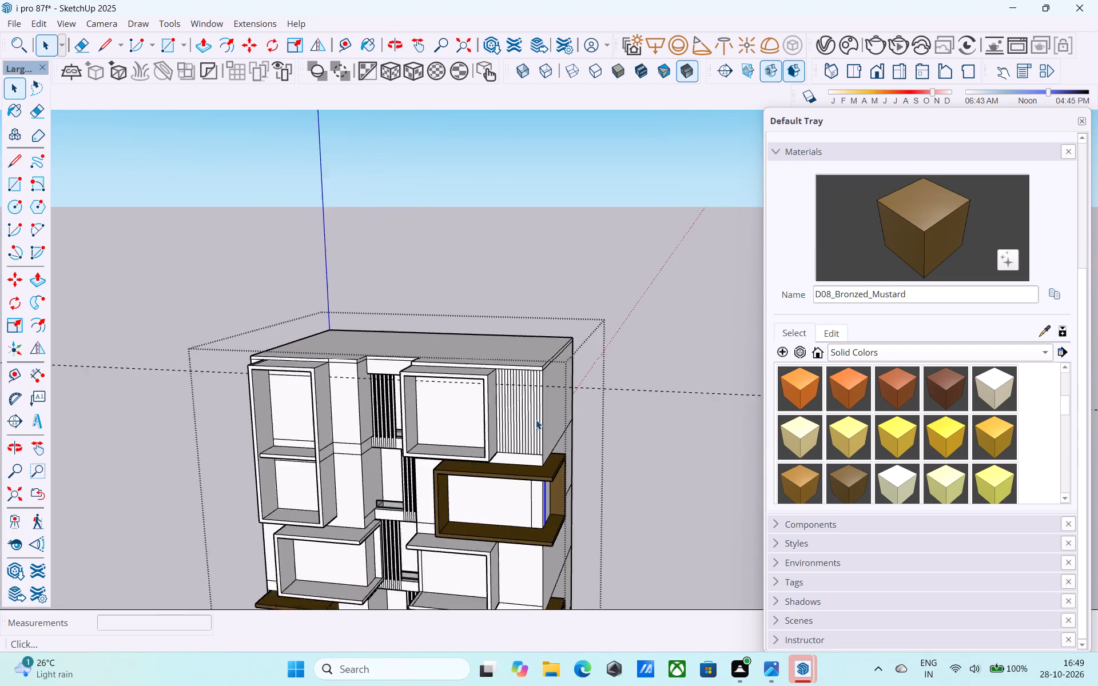
scroll(536, 420, "up", 6)
middle_click_drag(547, 411, 493, 409)
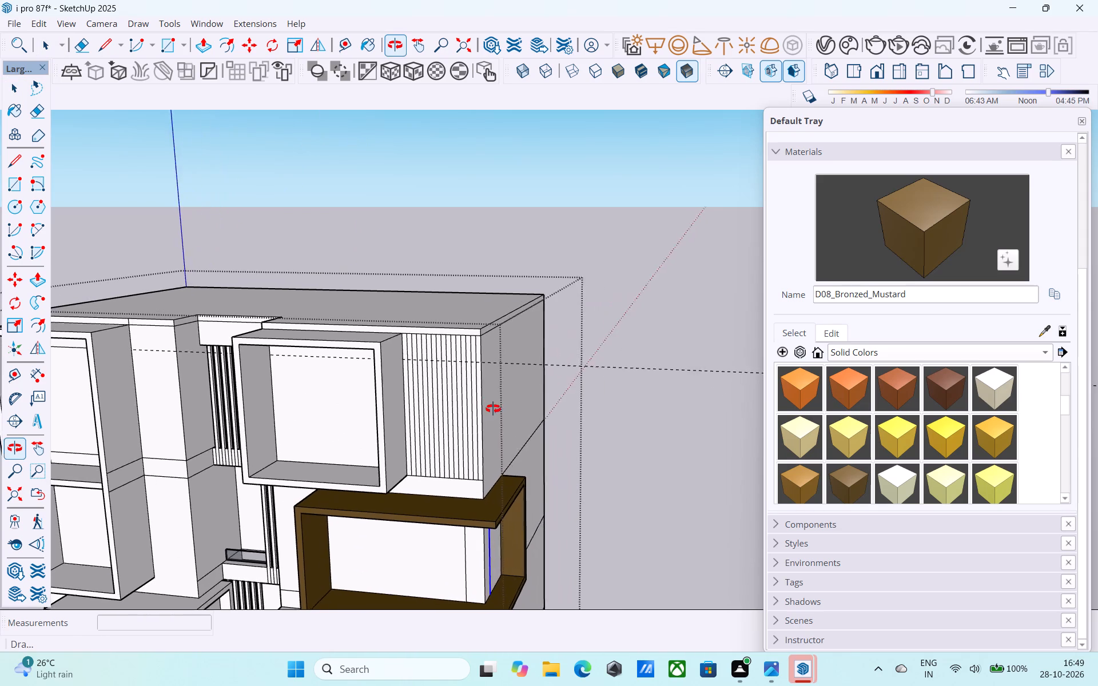
middle_click_drag(493, 409, 527, 413)
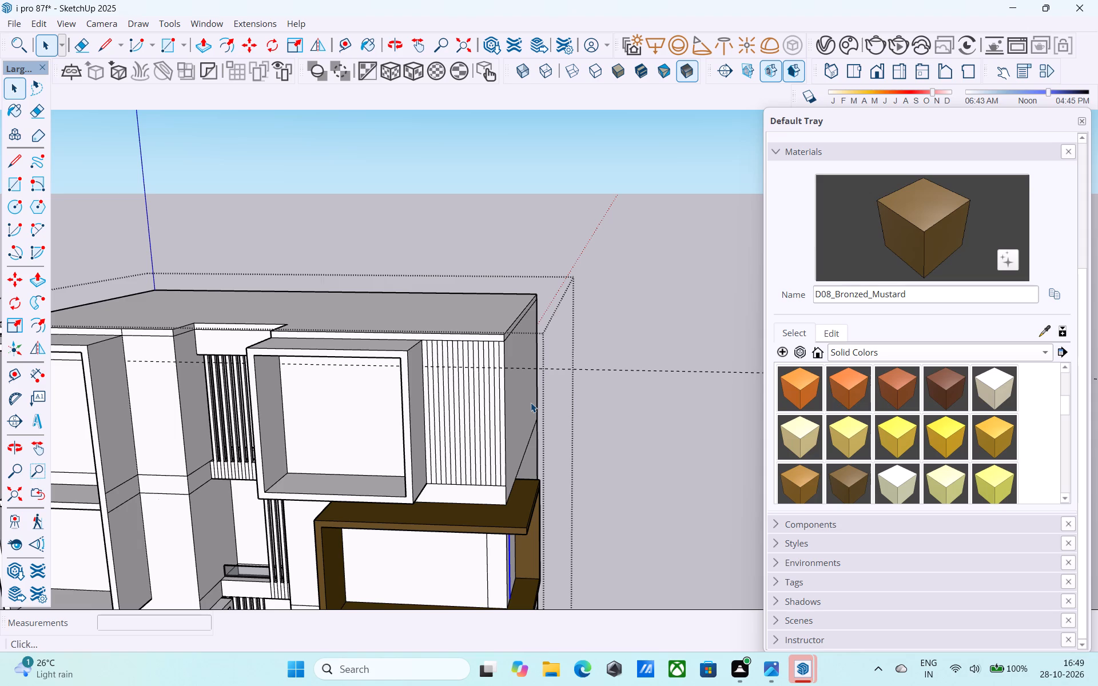
scroll(531, 402, "down", 3)
middle_click_drag(531, 402, 588, 408)
middle_click_drag(614, 421, 506, 396)
scroll(377, 411, "down", 2)
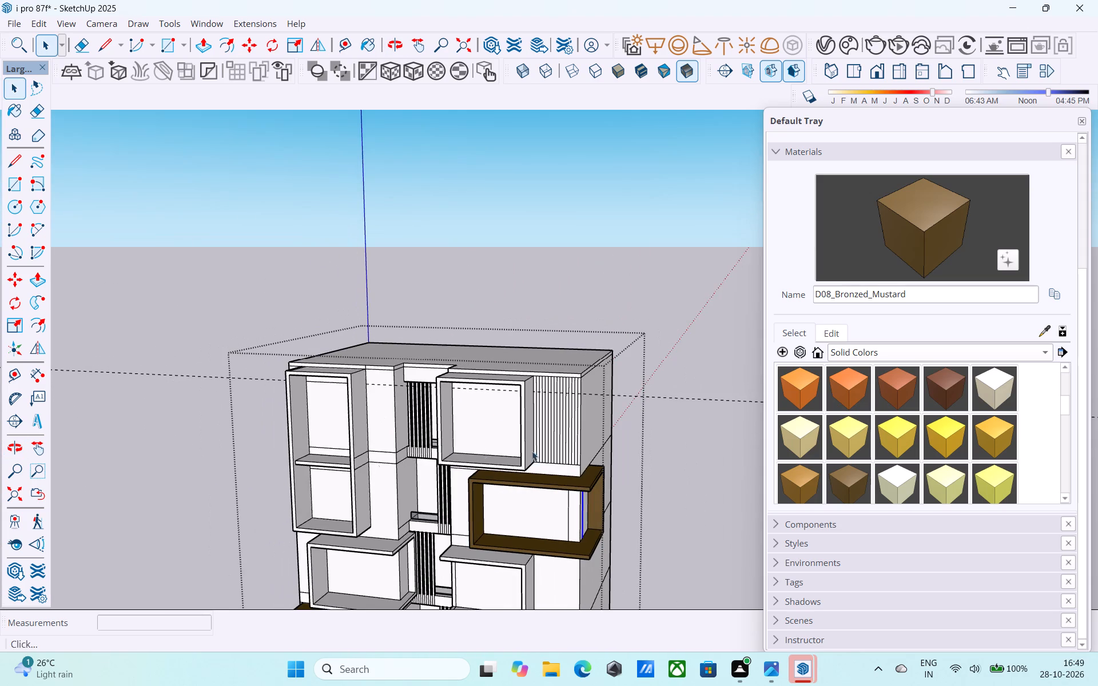
scroll(628, 438, "up", 2)
middle_click_drag(544, 450, 561, 446)
scroll(563, 442, "up", 2)
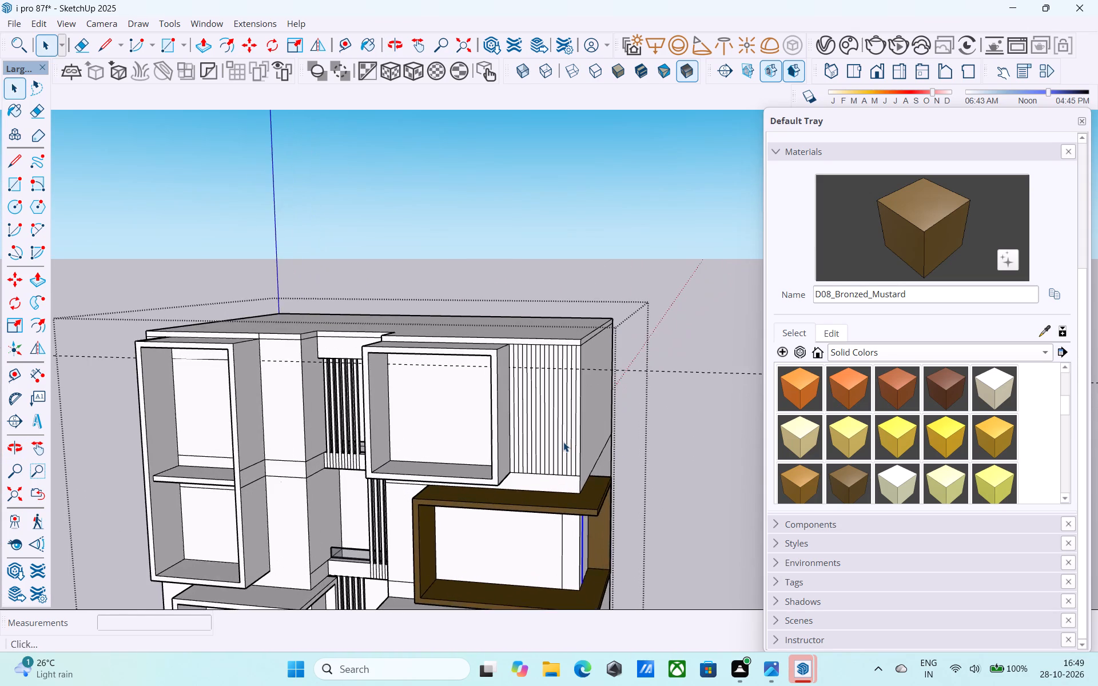
Erase the last vertical dividing line beside the building corner on the top-storey slatted panel.
scroll(563, 442, "up", 8)
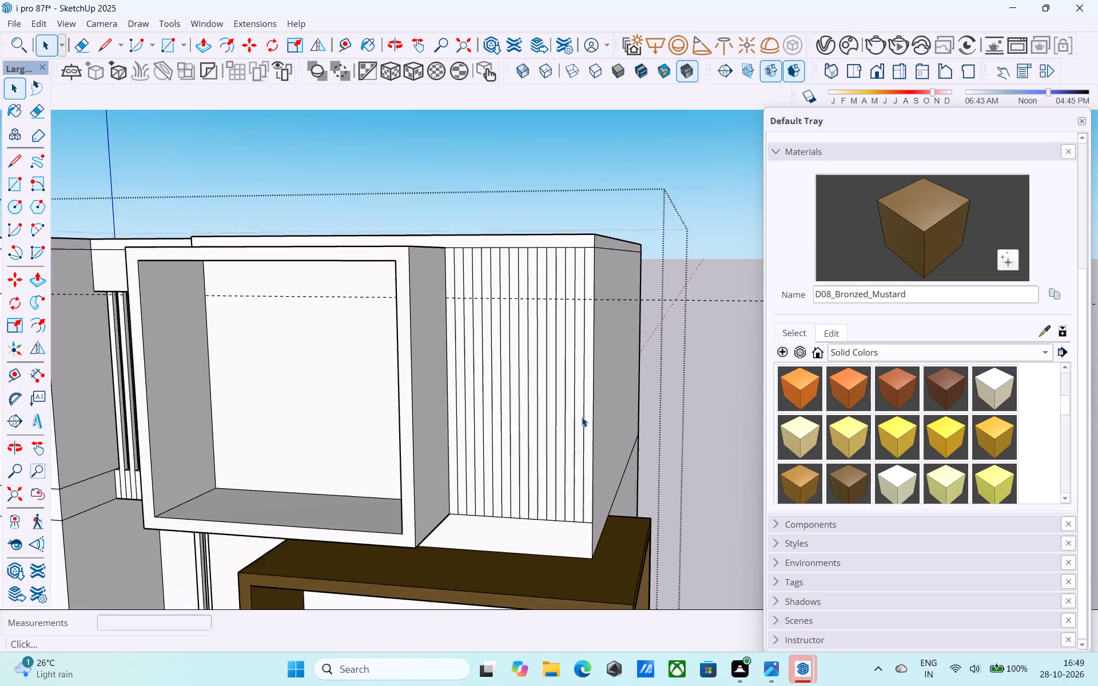
scroll(582, 417, "up", 1)
key("e")
left_click(582, 417)
left_click(584, 416)
key("space")
Push/Pull the widened corner strip of the top-storey slatted panel outward 4', matching the adjacent balcony frame's depth.
left_click(580, 414)
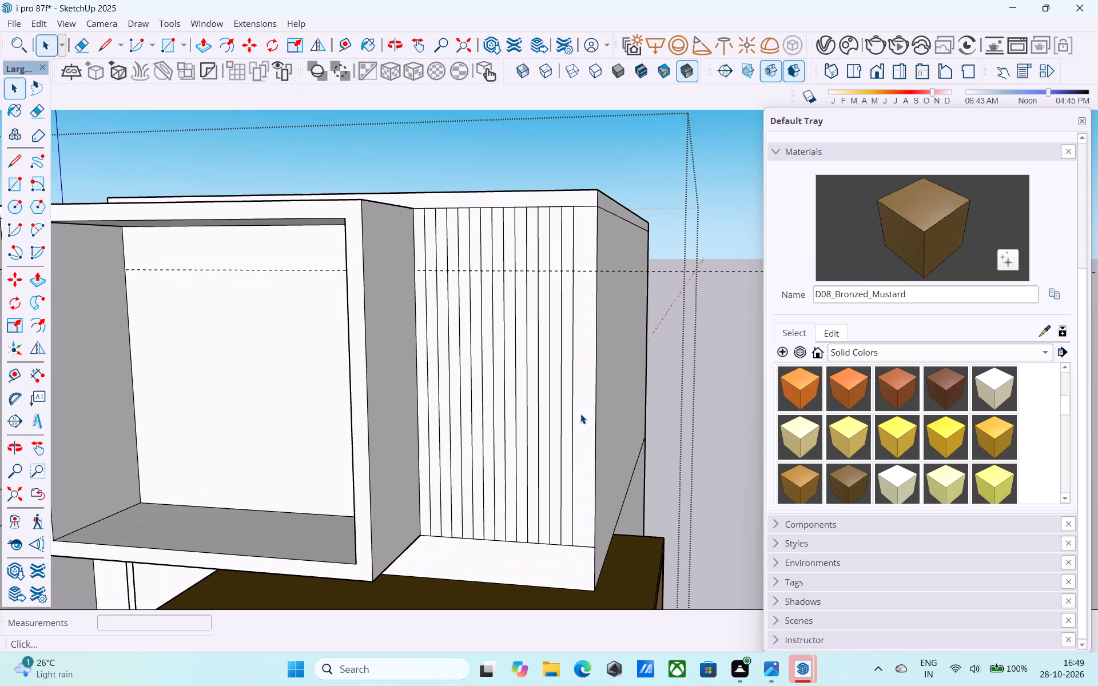
key("p")
left_click(580, 414)
scroll(579, 414, "down", 5)
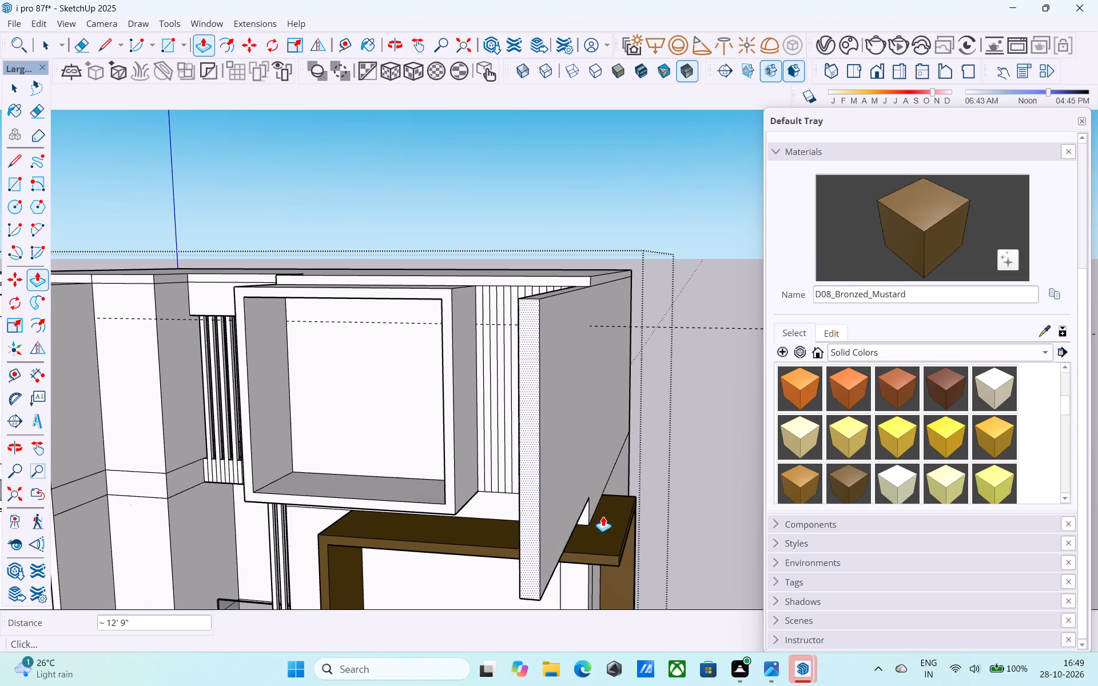
middle_click_drag(588, 509, 487, 476)
middle_click_drag(380, 419, 786, 474)
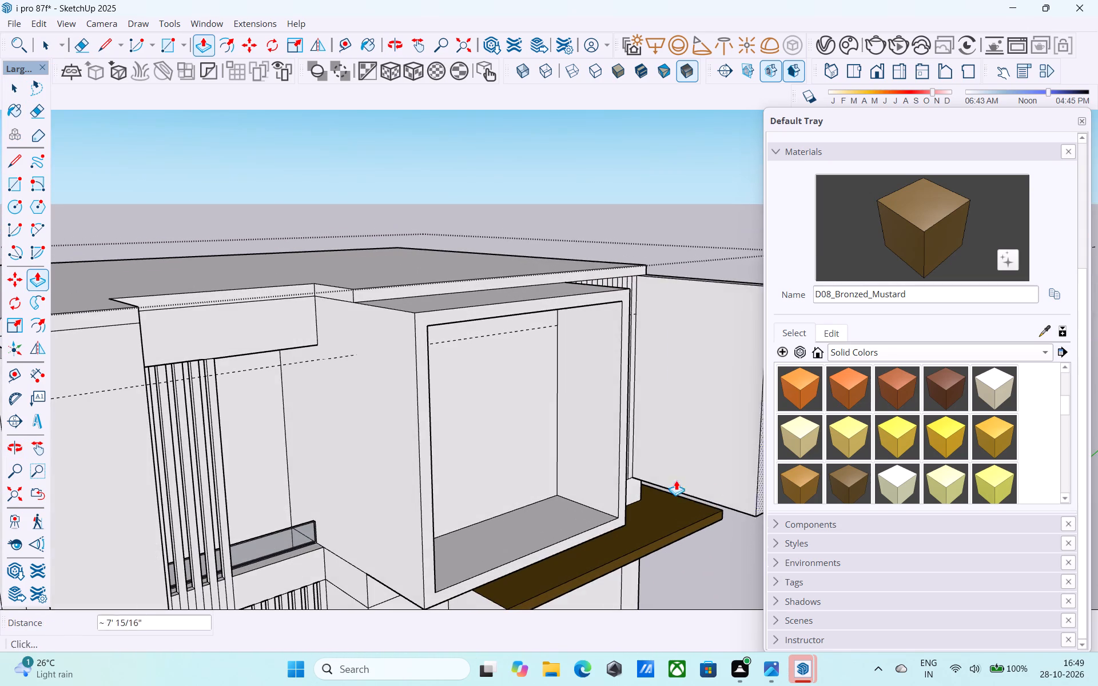
left_click(631, 428)
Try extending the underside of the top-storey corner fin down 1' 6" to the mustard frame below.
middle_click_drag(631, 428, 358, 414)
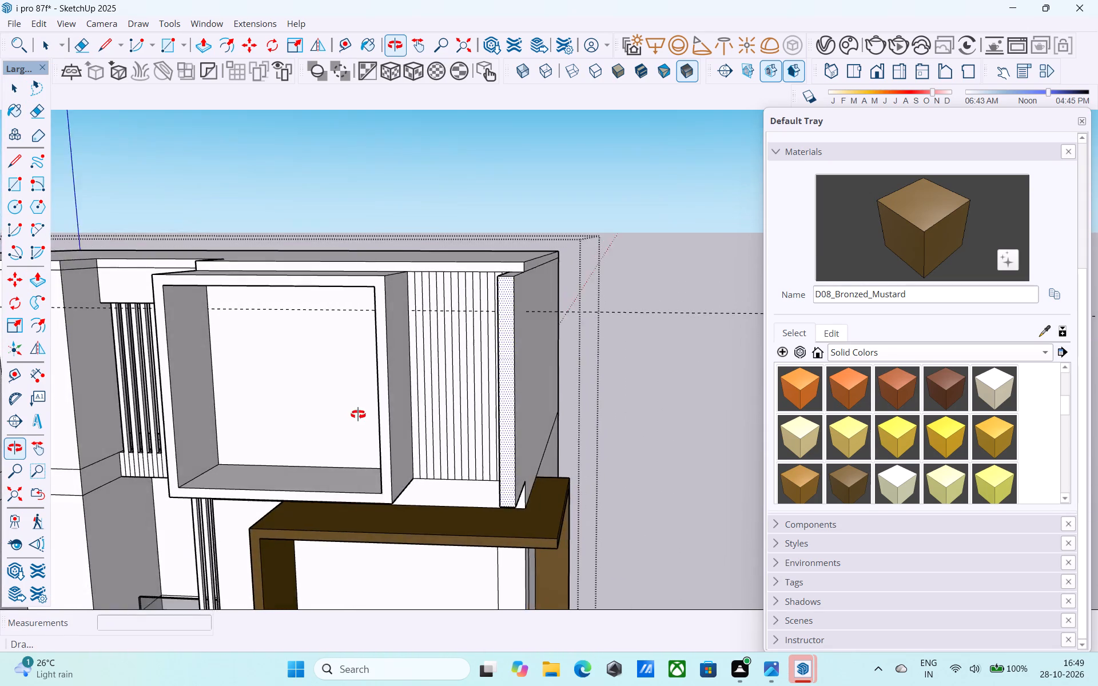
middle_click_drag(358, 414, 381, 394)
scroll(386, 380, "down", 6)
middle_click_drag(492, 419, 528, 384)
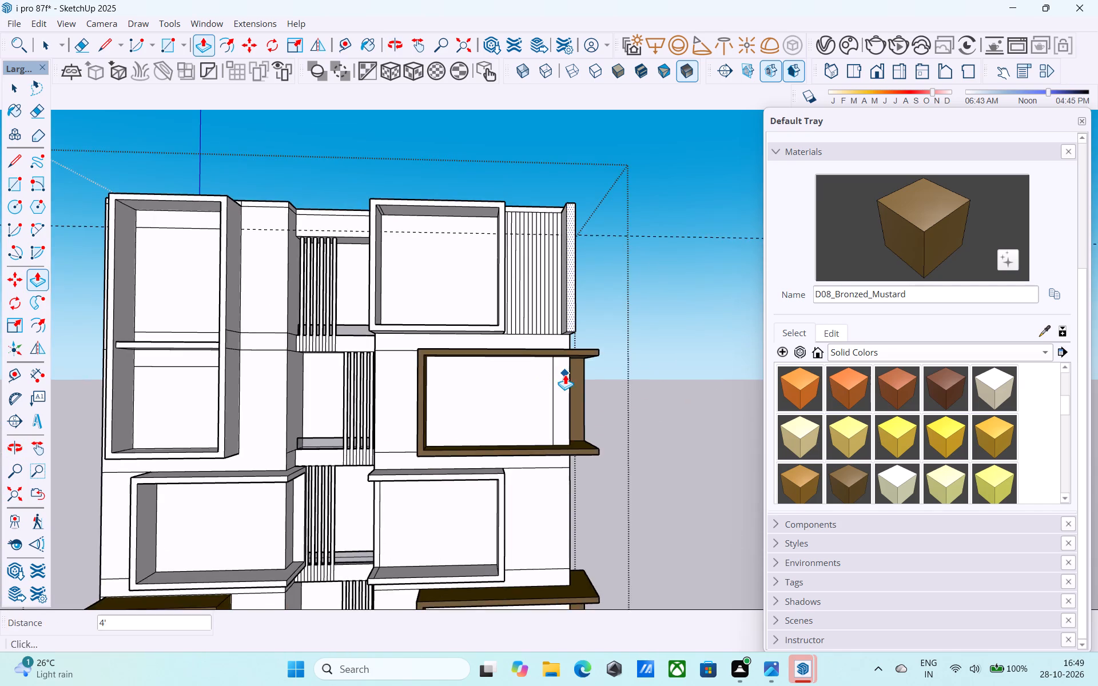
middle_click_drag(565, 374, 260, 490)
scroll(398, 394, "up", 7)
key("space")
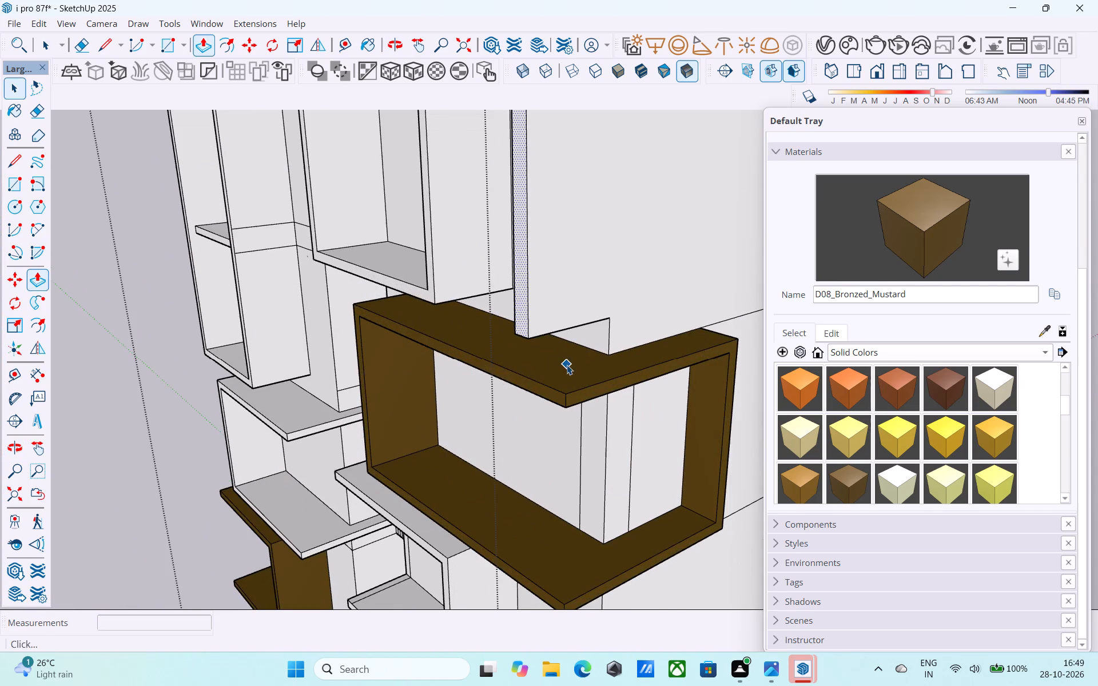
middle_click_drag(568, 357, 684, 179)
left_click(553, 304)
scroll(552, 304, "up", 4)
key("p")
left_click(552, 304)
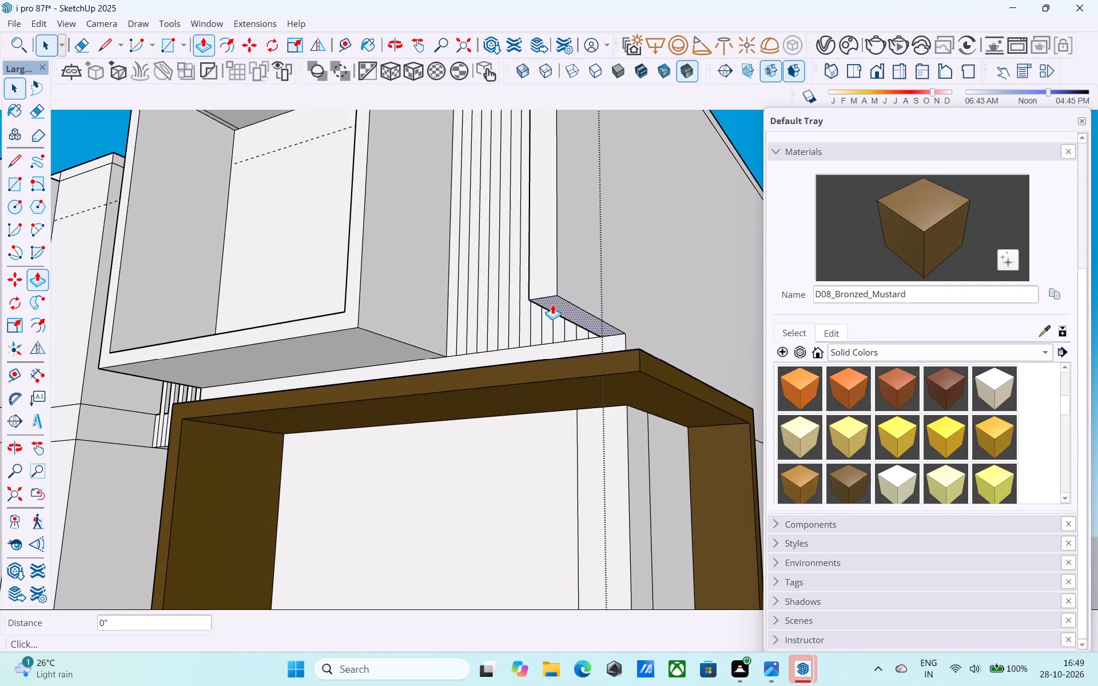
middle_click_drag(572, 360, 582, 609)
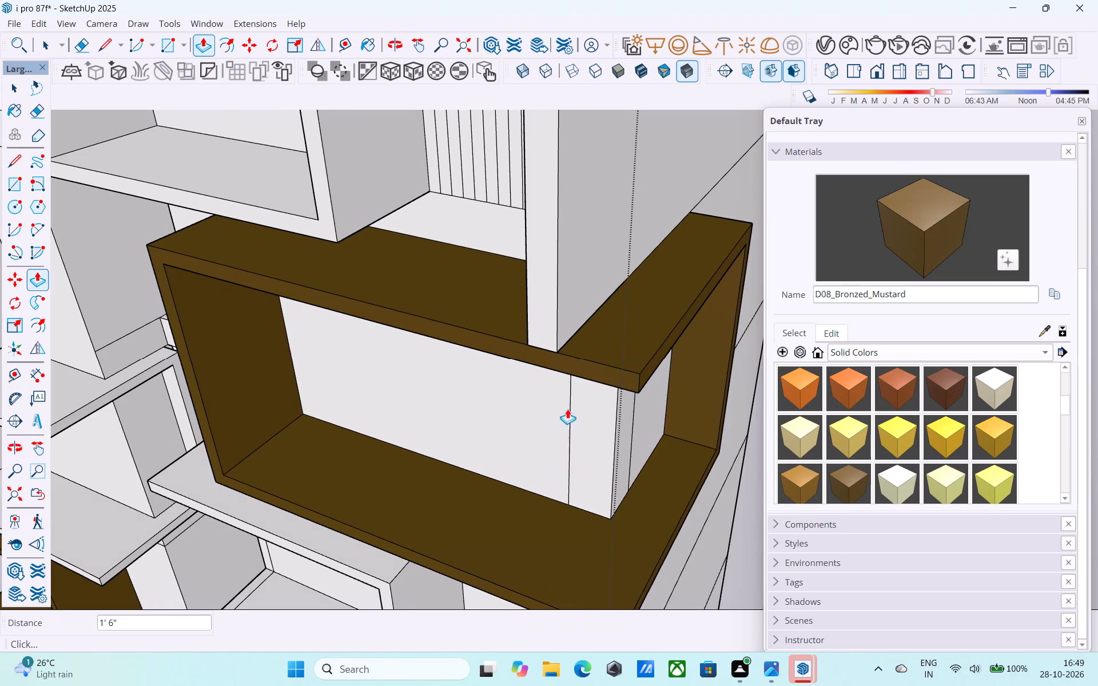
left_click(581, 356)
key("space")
Examine the corner fin and the whole front facade from close up and from a distance.
scroll(582, 355, "down", 14)
middle_click_drag(580, 355, 563, 389)
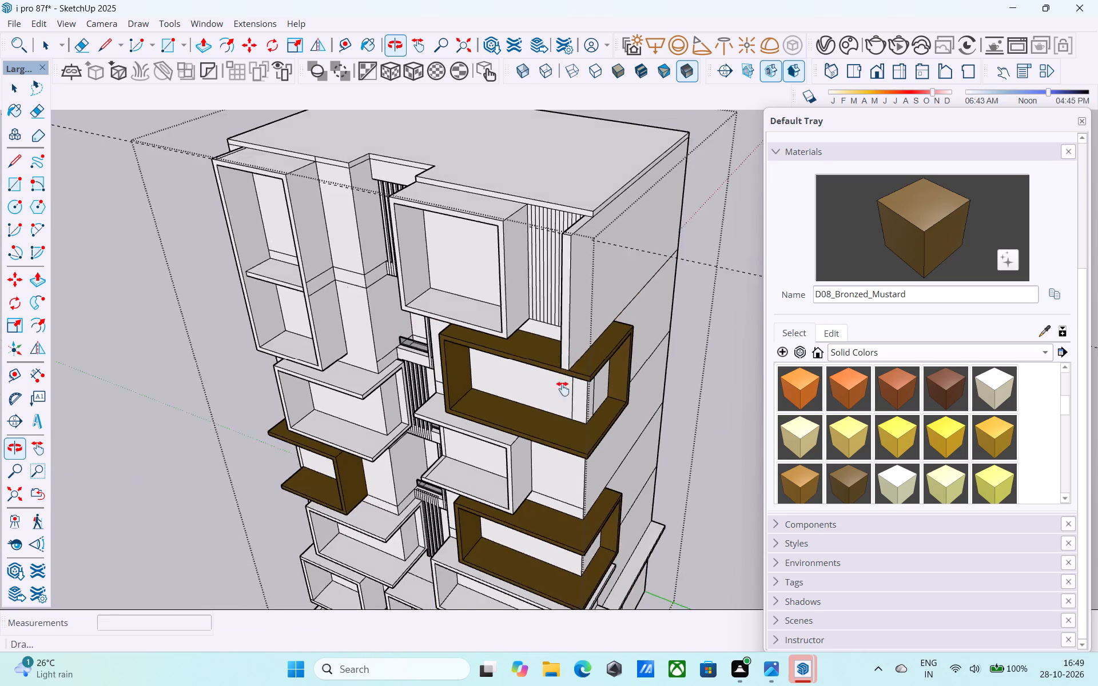
middle_click_drag(563, 389, 611, 294)
scroll(612, 289, "down", 7)
middle_click_drag(622, 448, 641, 366)
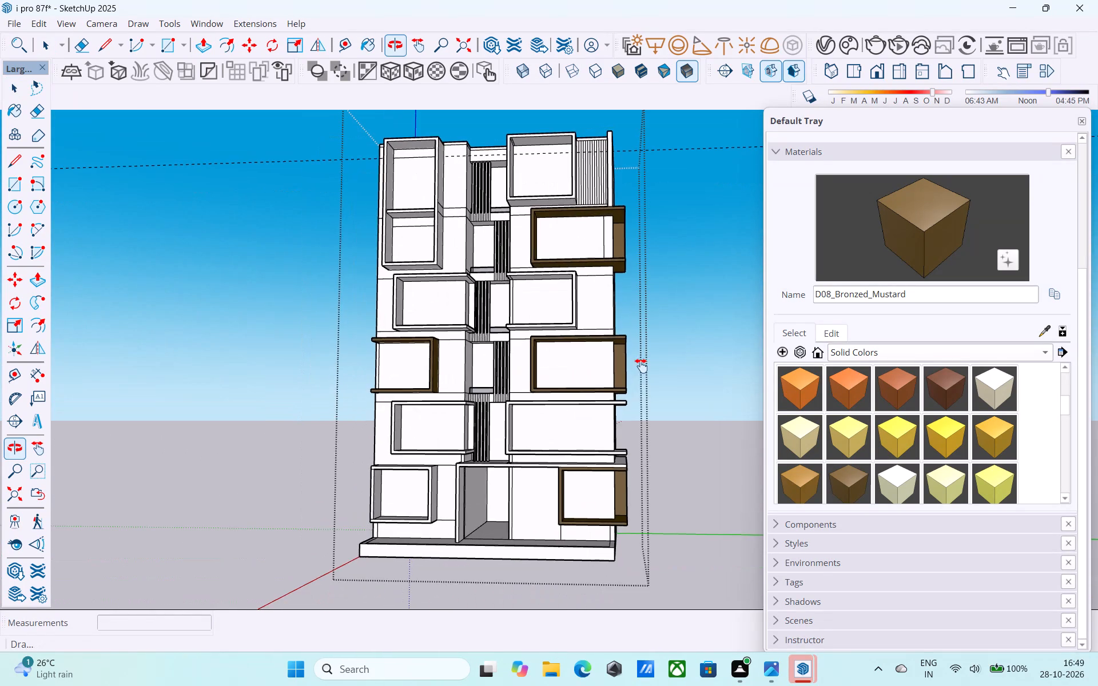
middle_click_drag(641, 366, 620, 367)
scroll(607, 322, "up", 4)
scroll(564, 258, "up", 4)
middle_click_drag(578, 246, 640, 293)
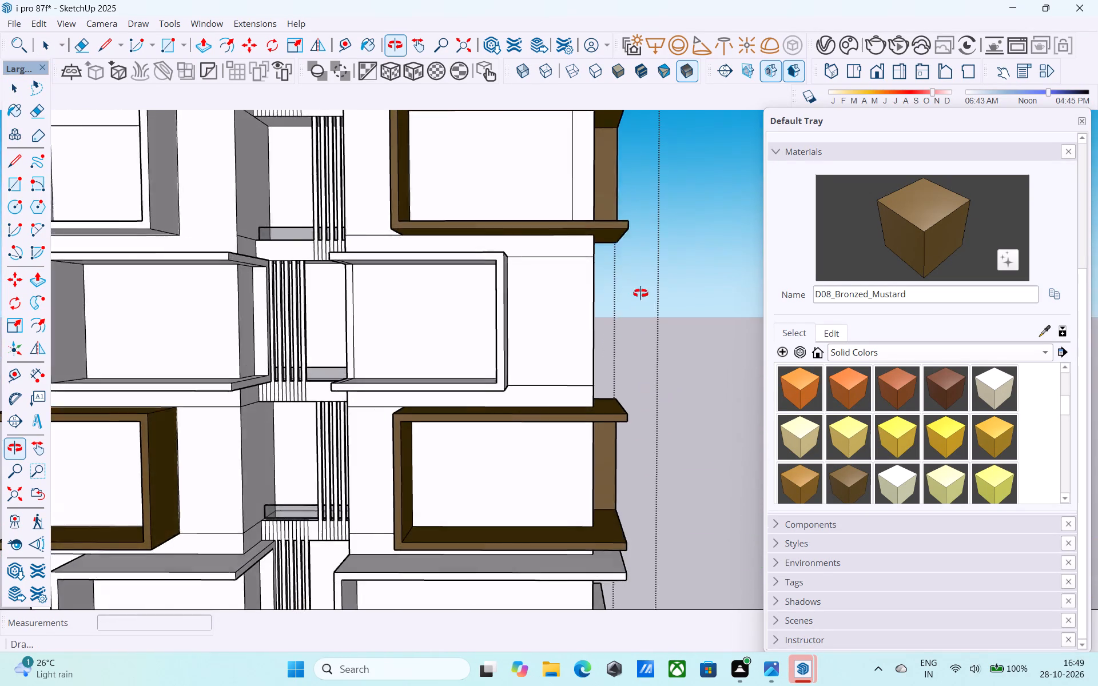
middle_click_drag(640, 293, 763, 382)
scroll(741, 399, "down", 5)
middle_click_drag(651, 436, 494, 486, "shift")
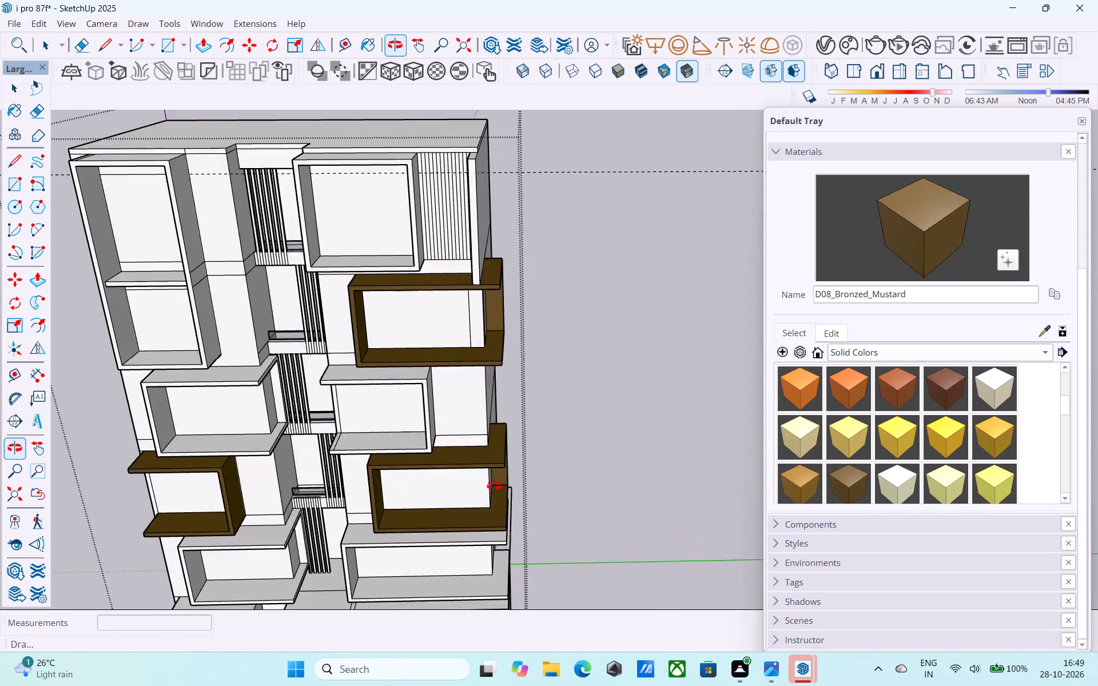
middle_click_drag(494, 486, 569, 434, "shift")
scroll(568, 425, "down", 7)
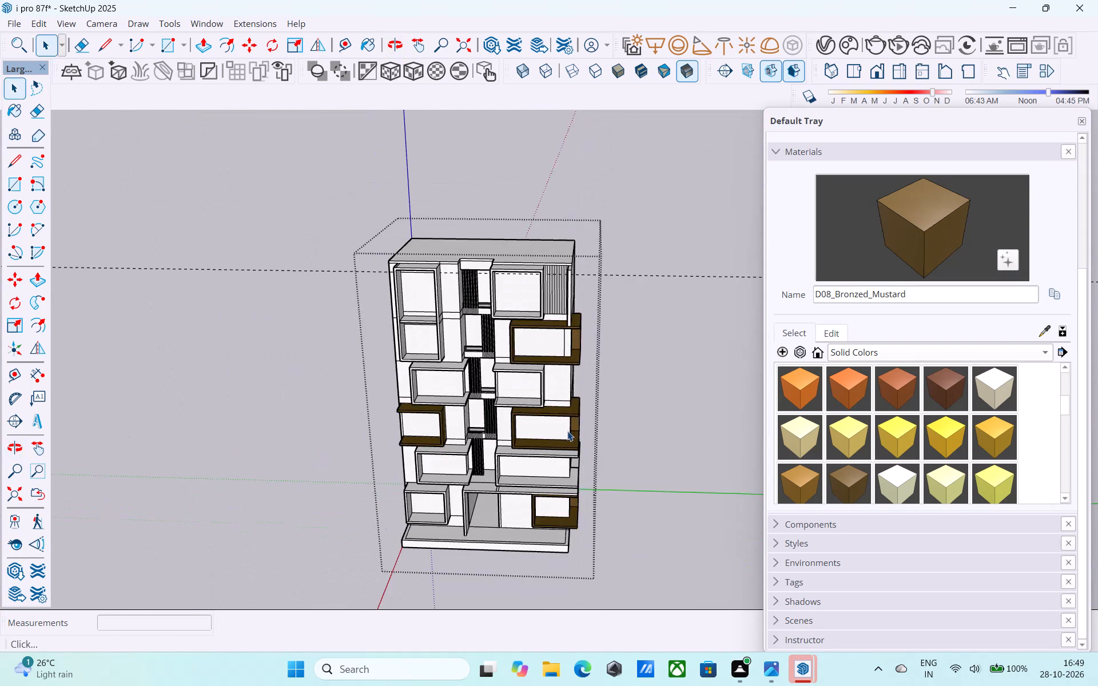
middle_click_drag(567, 431, 589, 392)
scroll(604, 257, "up", 6)
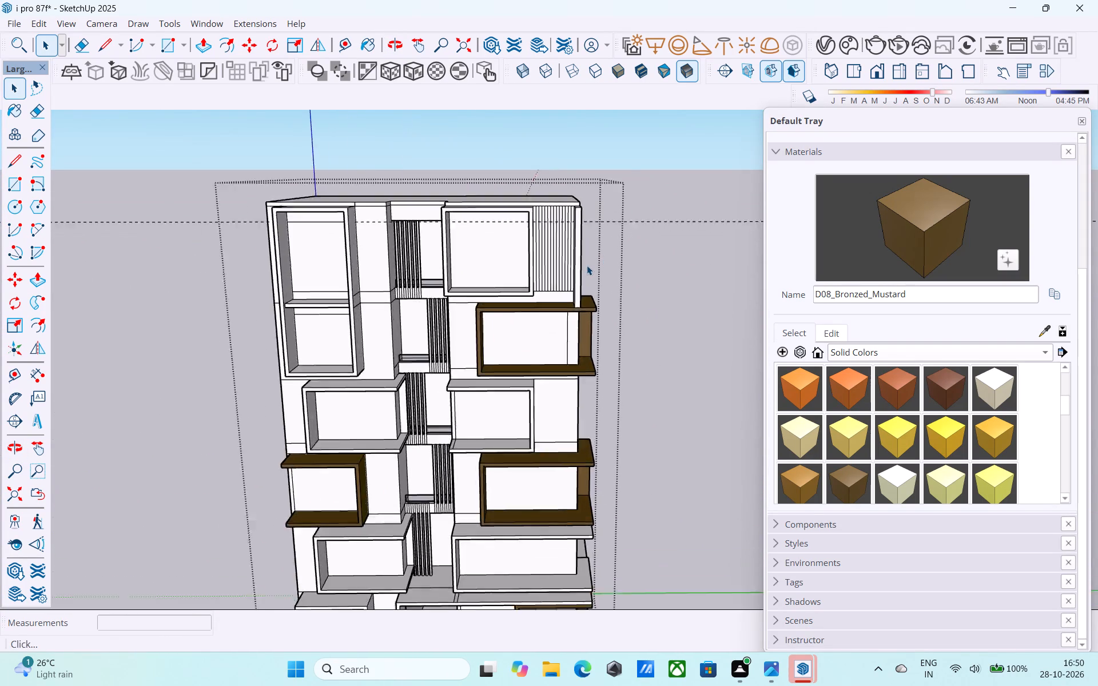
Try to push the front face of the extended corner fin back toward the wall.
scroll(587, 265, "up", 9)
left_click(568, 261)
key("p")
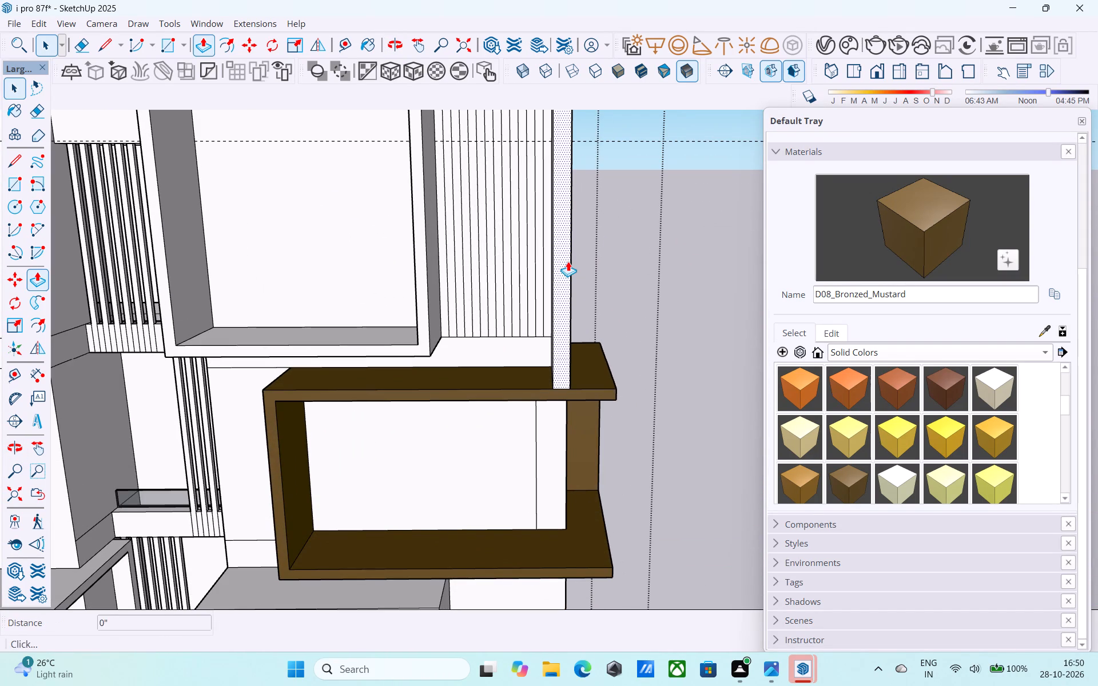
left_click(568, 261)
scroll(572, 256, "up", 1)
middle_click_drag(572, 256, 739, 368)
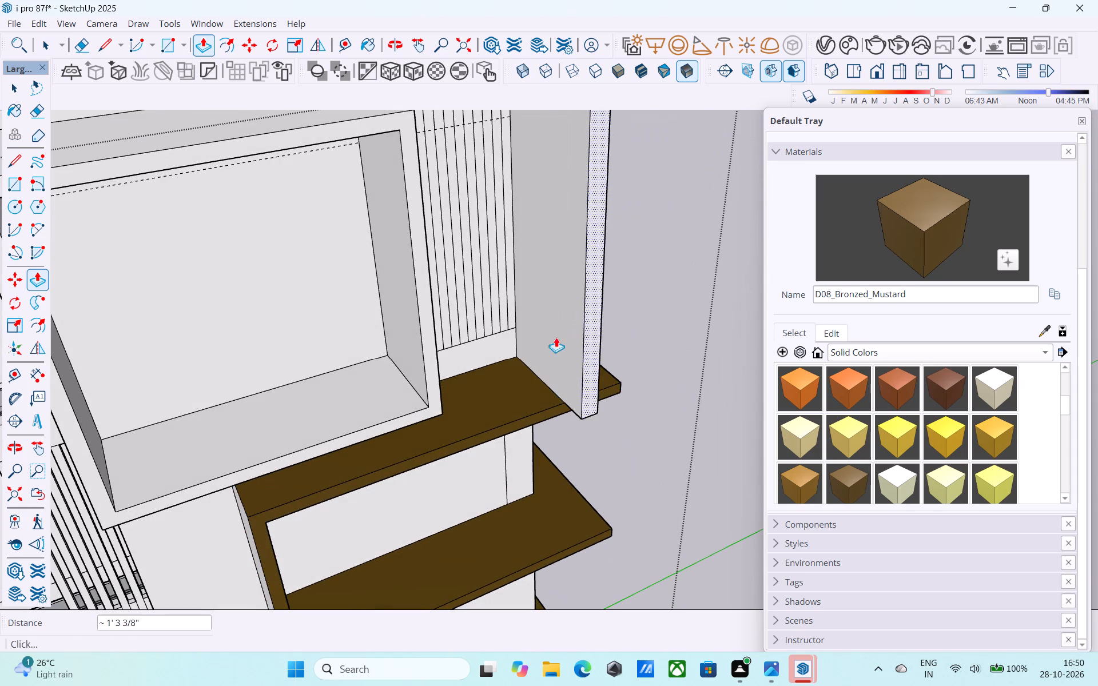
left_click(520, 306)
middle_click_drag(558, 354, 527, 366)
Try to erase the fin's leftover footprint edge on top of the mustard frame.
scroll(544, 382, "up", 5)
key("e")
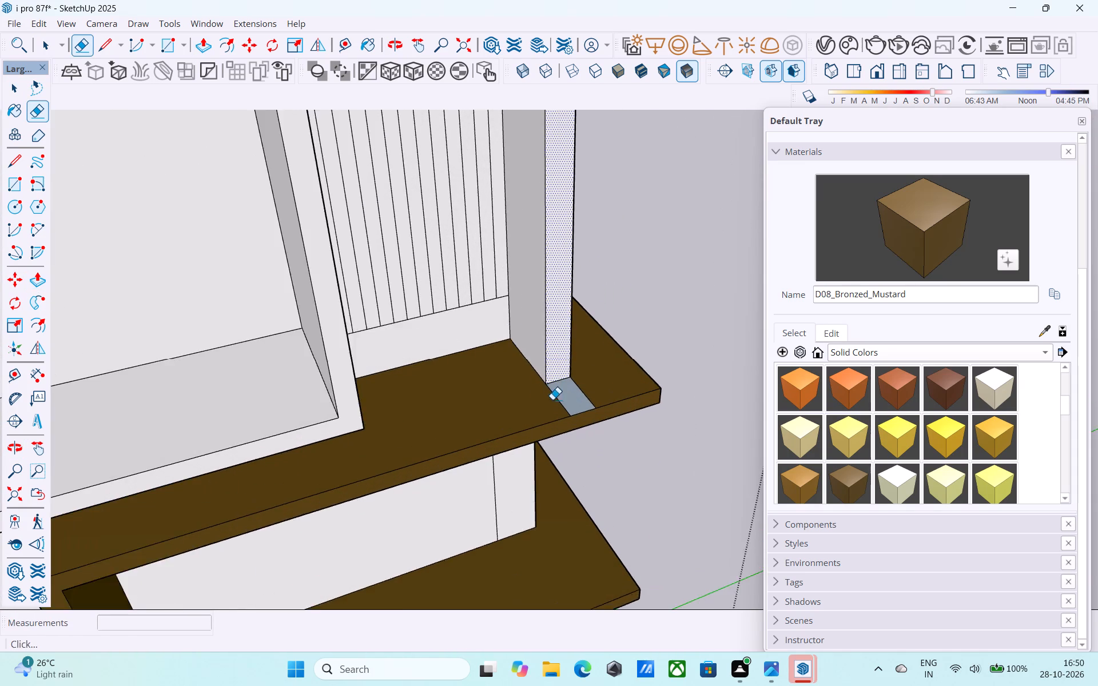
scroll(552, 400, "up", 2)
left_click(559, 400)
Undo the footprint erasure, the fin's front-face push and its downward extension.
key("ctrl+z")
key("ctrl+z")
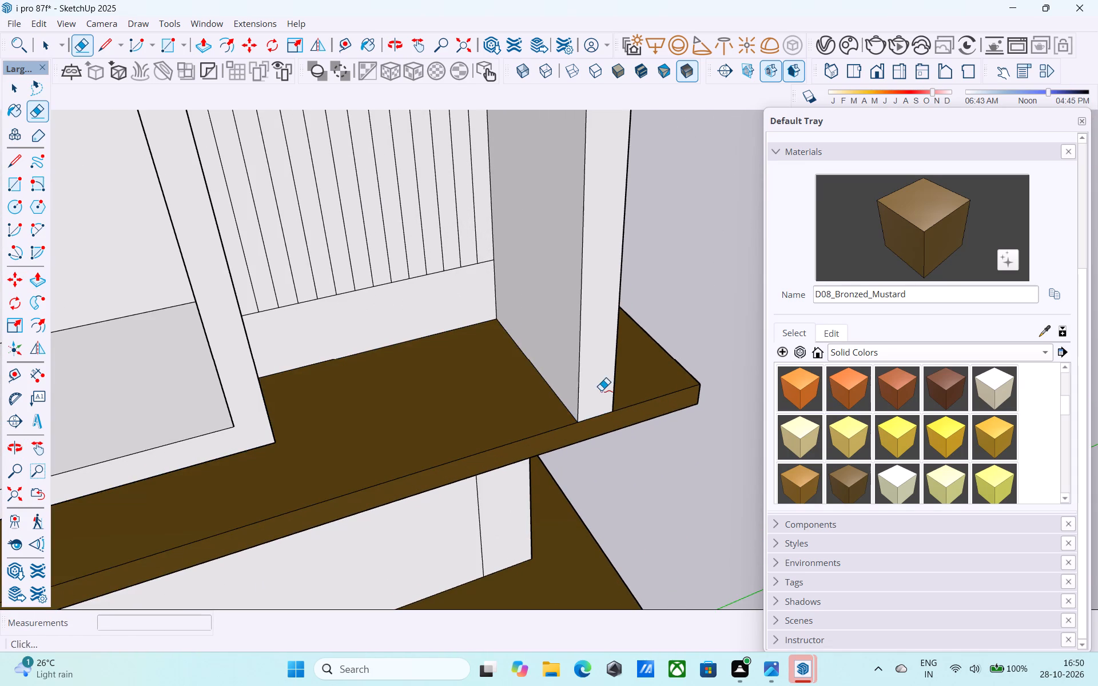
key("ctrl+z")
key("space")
Push/Pull the front face of the top-storey corner fin 1' back toward the wall.
middle_click_drag(593, 378, 555, 262)
left_click(579, 289)
key("p")
left_click(579, 289)
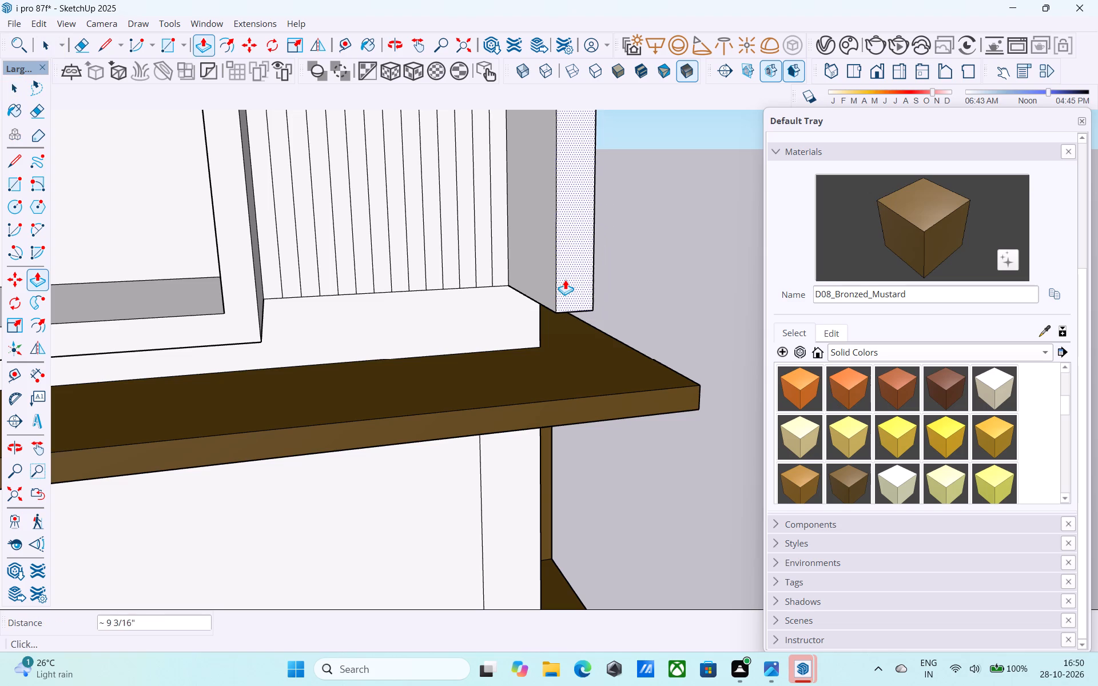
key("1")
key("apostrophe")
key("Return")
key("space")
middle_click_drag(566, 278, 561, 194)
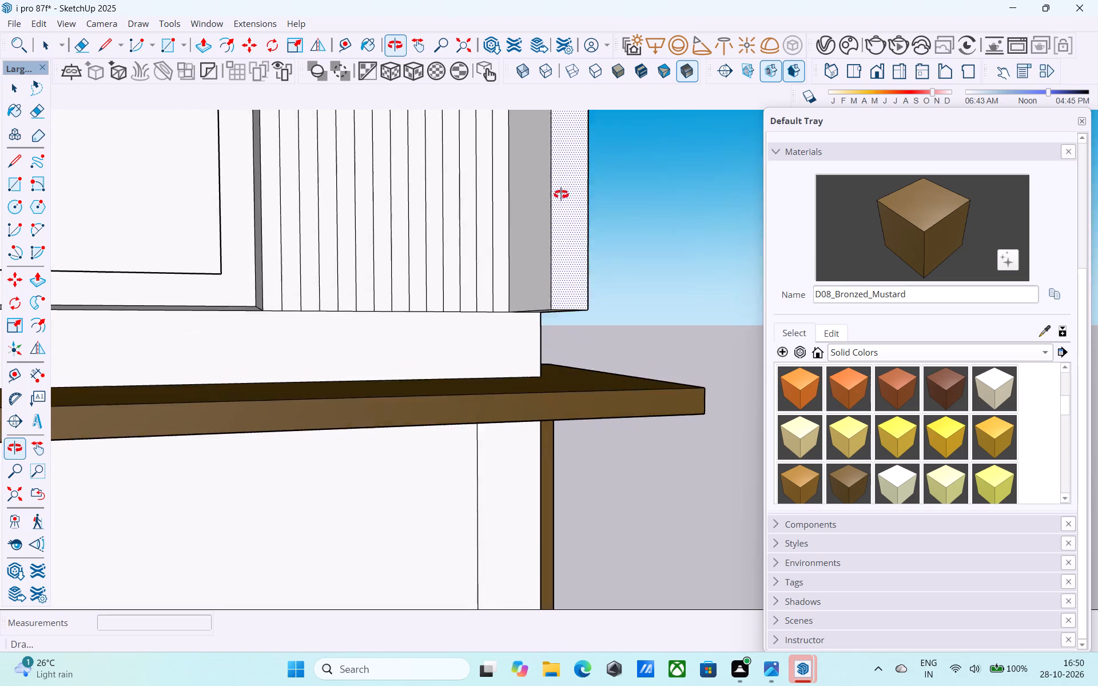
Push/Pull the underside of the top-storey corner fin down to the top of the mustard balcony frame.
middle_click_drag(561, 194, 549, 145)
scroll(576, 340, "up", 3)
left_click(541, 312)
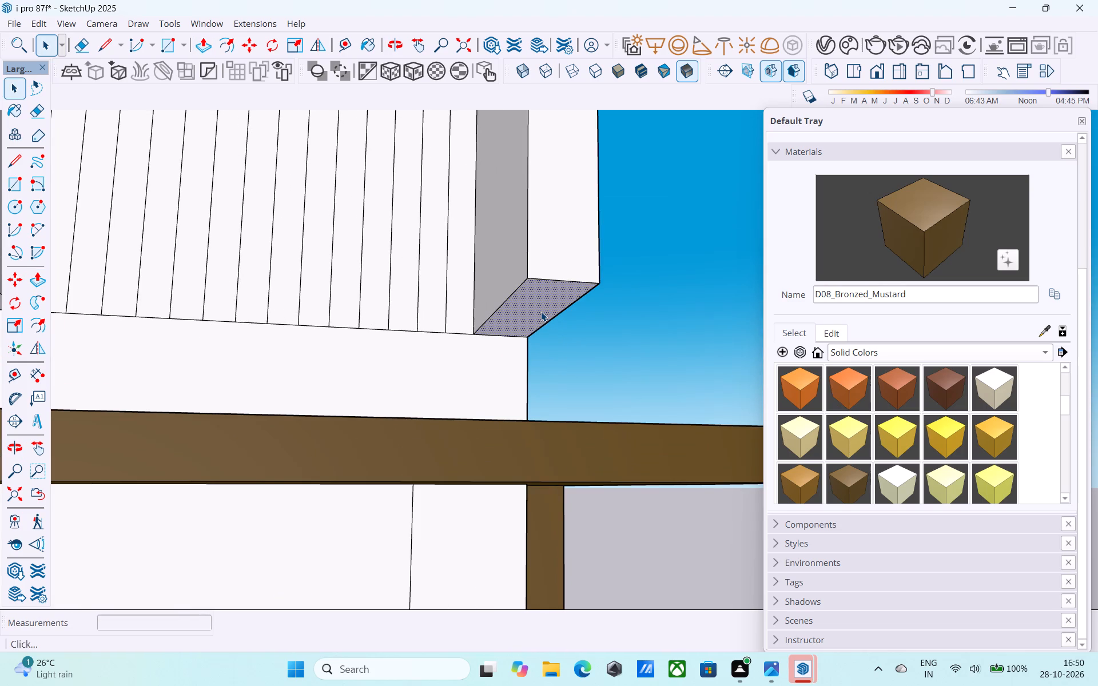
key("p")
left_click(541, 312)
left_click(513, 421)
key("space")
scroll(514, 403, "down", 5)
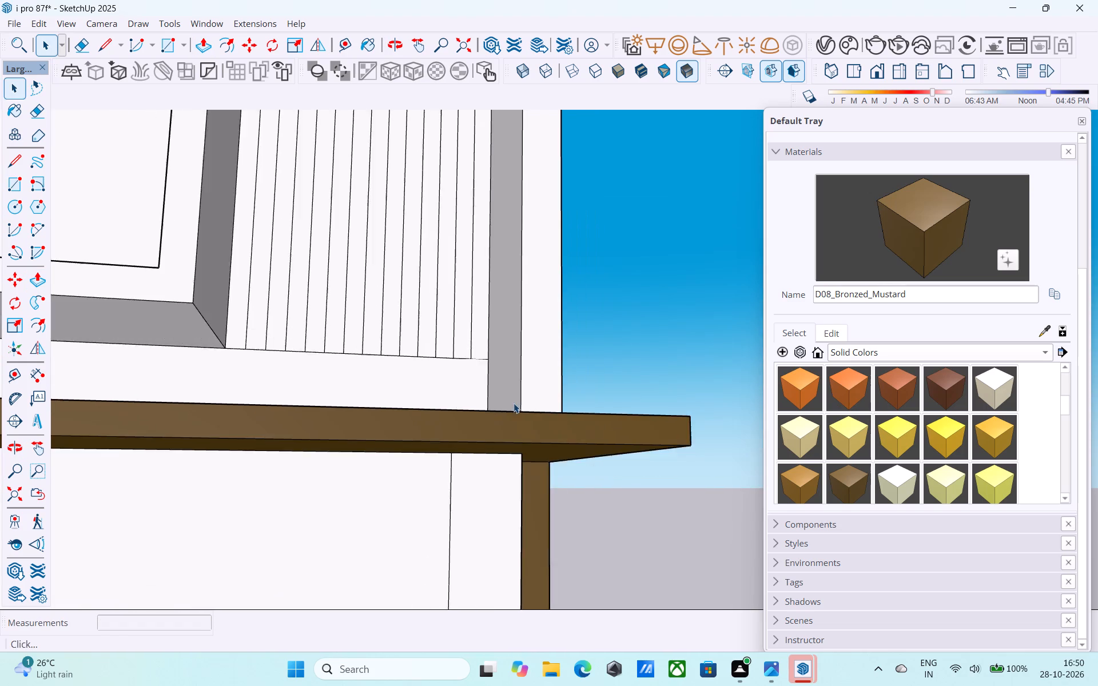
scroll(514, 403, "down", 5)
middle_click_drag(512, 401, 492, 498)
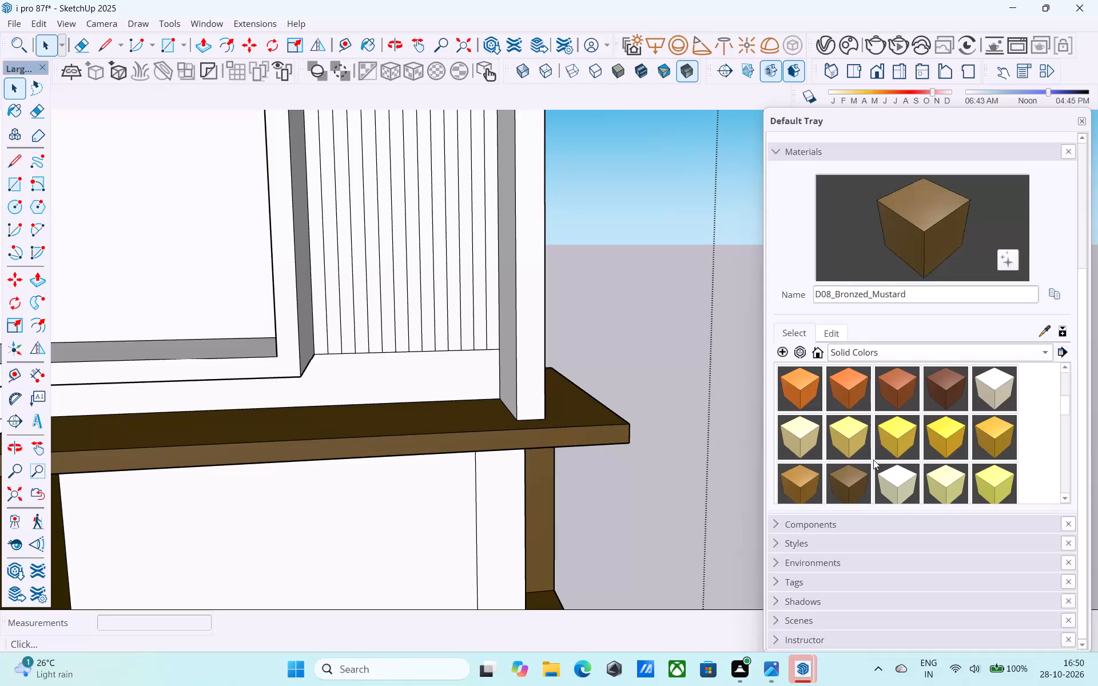
Paint all the narrow vertical wall strips beside the top-storey corner fin with C04_Amber_Sunshine.
scroll(841, 396, "down", 1)
scroll(843, 396, "up", 2)
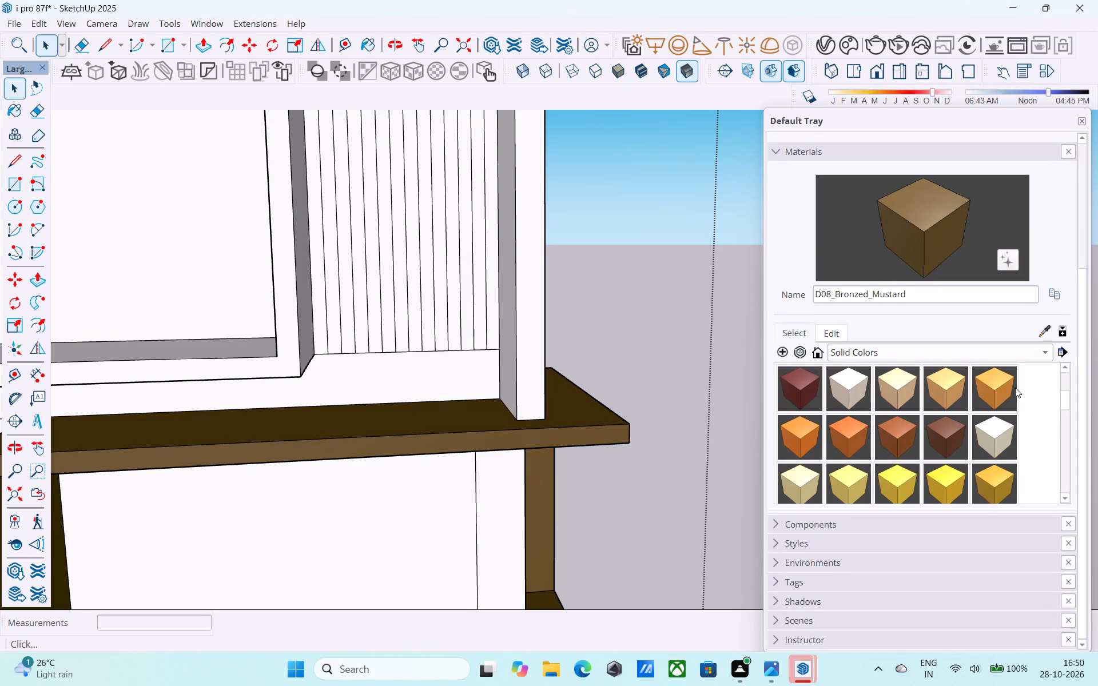
left_click(1004, 385)
middle_click_drag(488, 384, 480, 391)
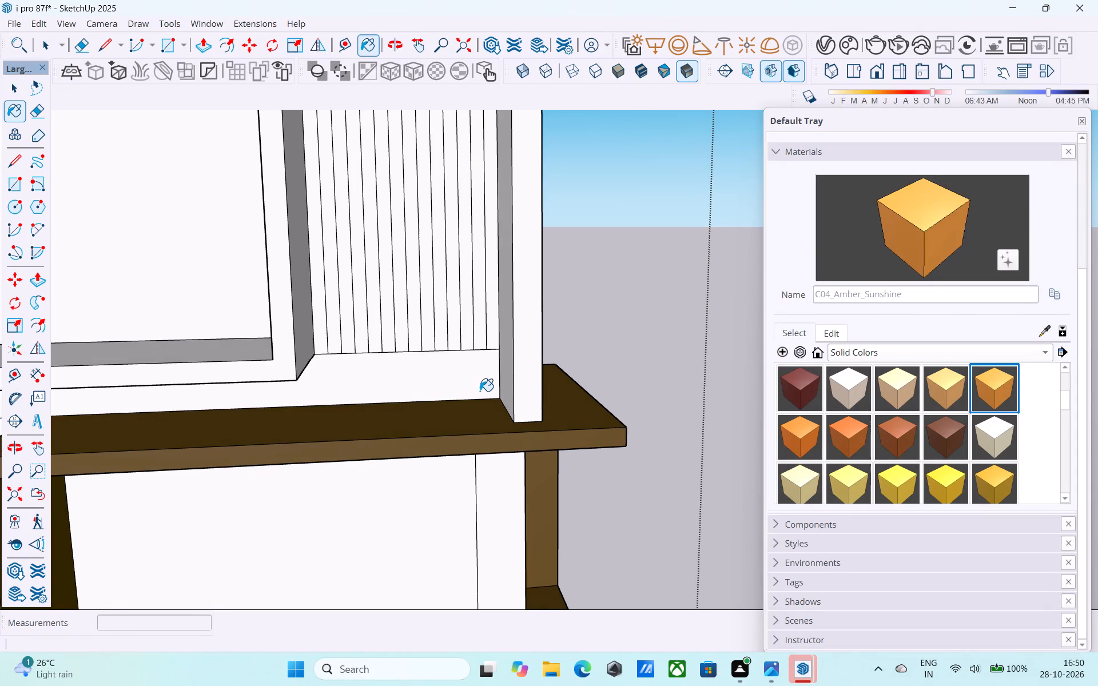
scroll(480, 391, "down", 5)
scroll(379, 238, "up", 7)
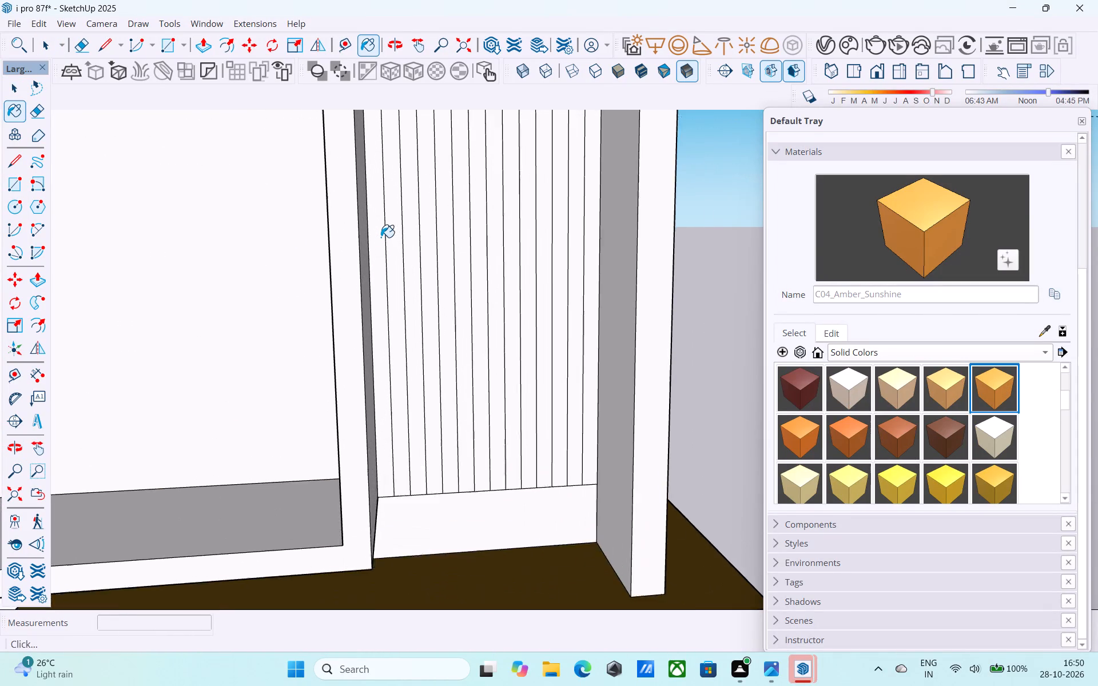
scroll(381, 237, "up", 1)
left_click(381, 237)
left_click(393, 240)
left_click(412, 236)
left_click(441, 231)
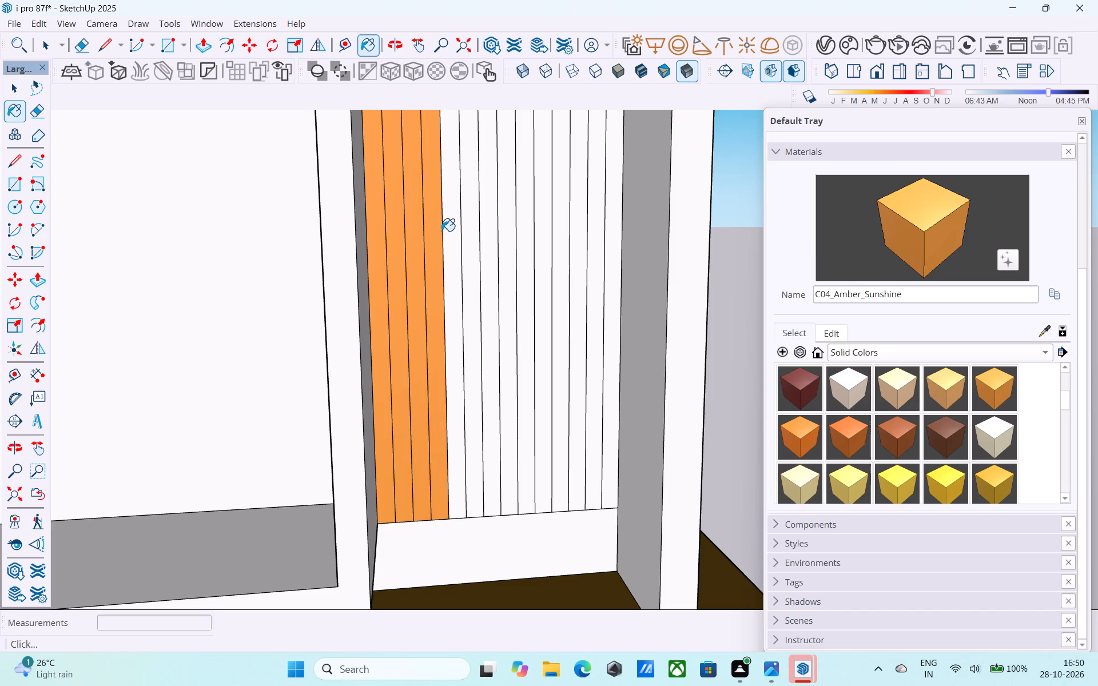
left_click(446, 234)
left_click(472, 233)
left_click(492, 245)
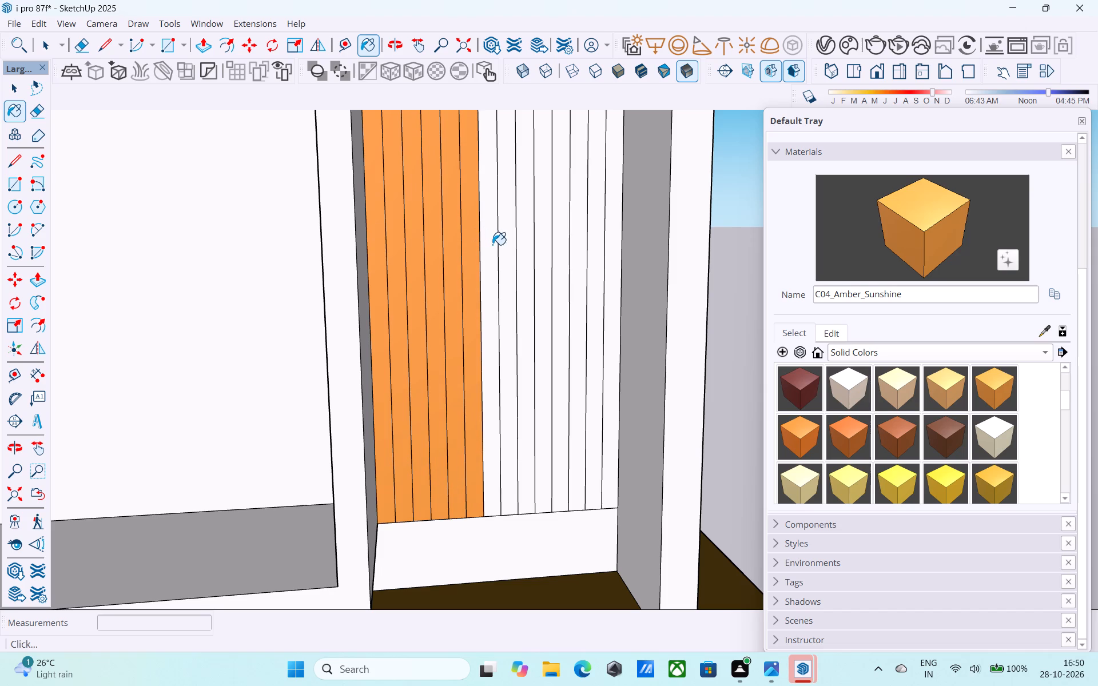
left_click(511, 255)
left_click(528, 262)
left_click(543, 264)
left_click(558, 260)
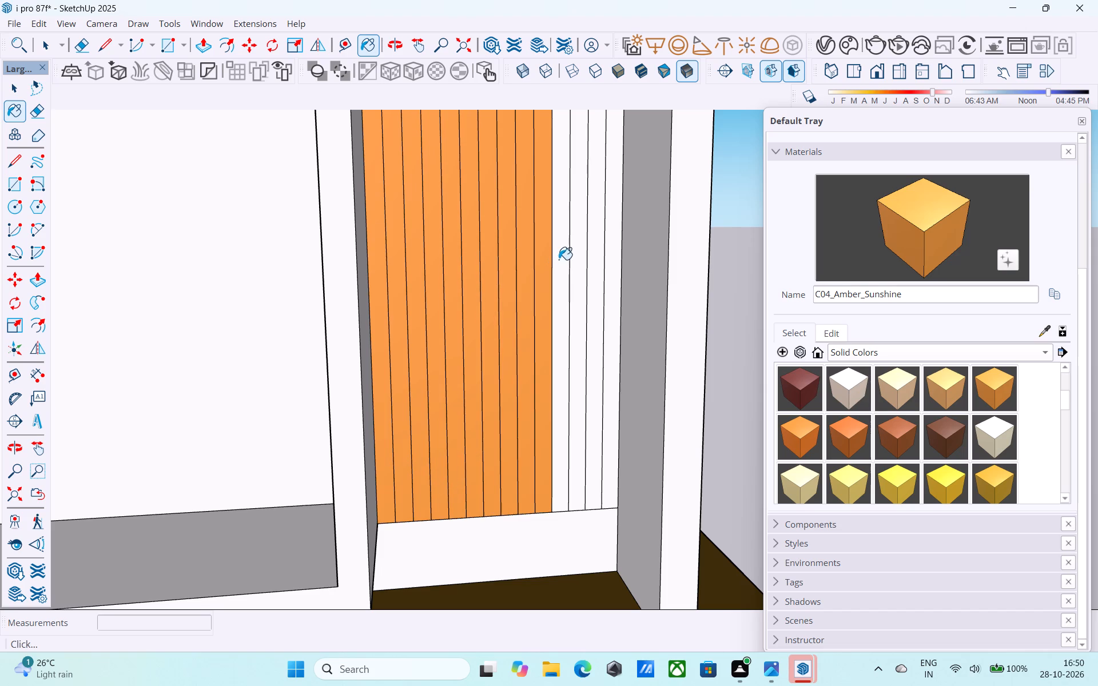
left_click(575, 251)
left_click(600, 242)
left_click(612, 240)
Examine the whole front facade and the tall two-storey balcony frame from several angles.
scroll(603, 244, "down", 7)
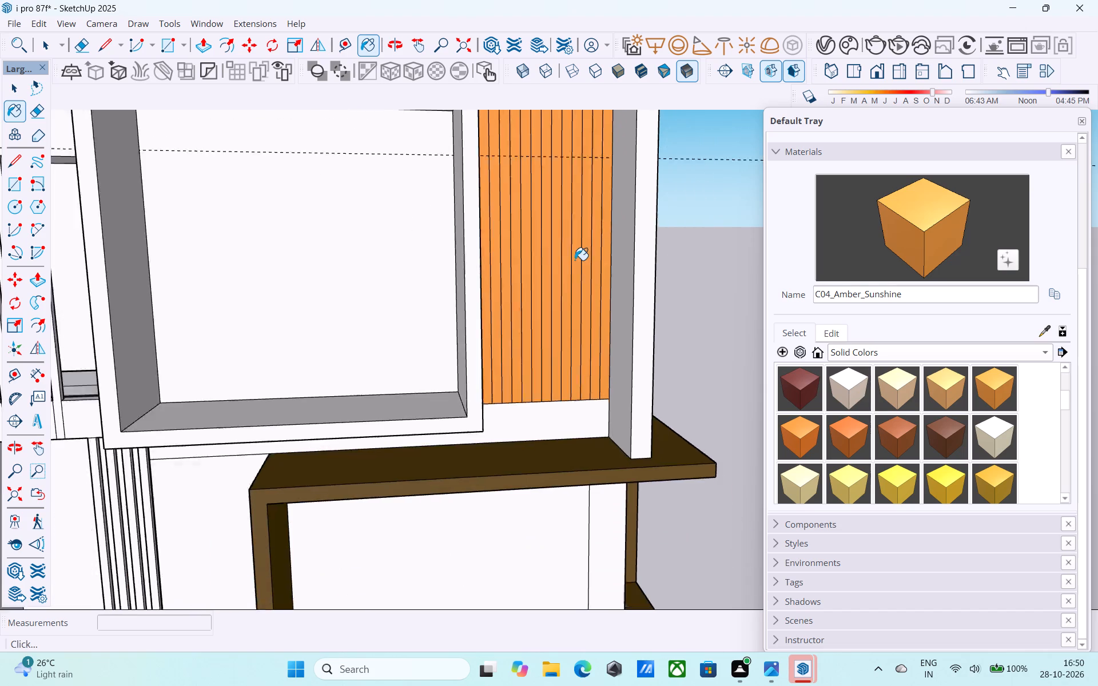
scroll(575, 260, "down", 6)
scroll(519, 269, "down", 1)
middle_click_drag(517, 269, 460, 294)
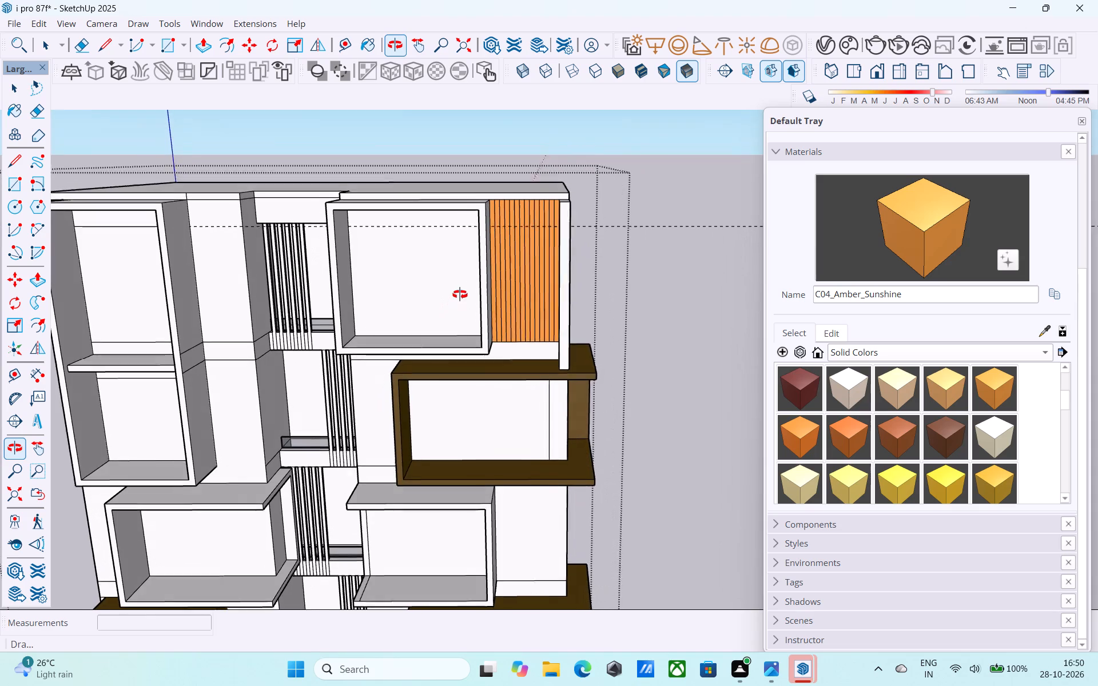
middle_click_drag(460, 294, 457, 291)
middle_click_drag(490, 416, 532, 382)
scroll(528, 368, "down", 8)
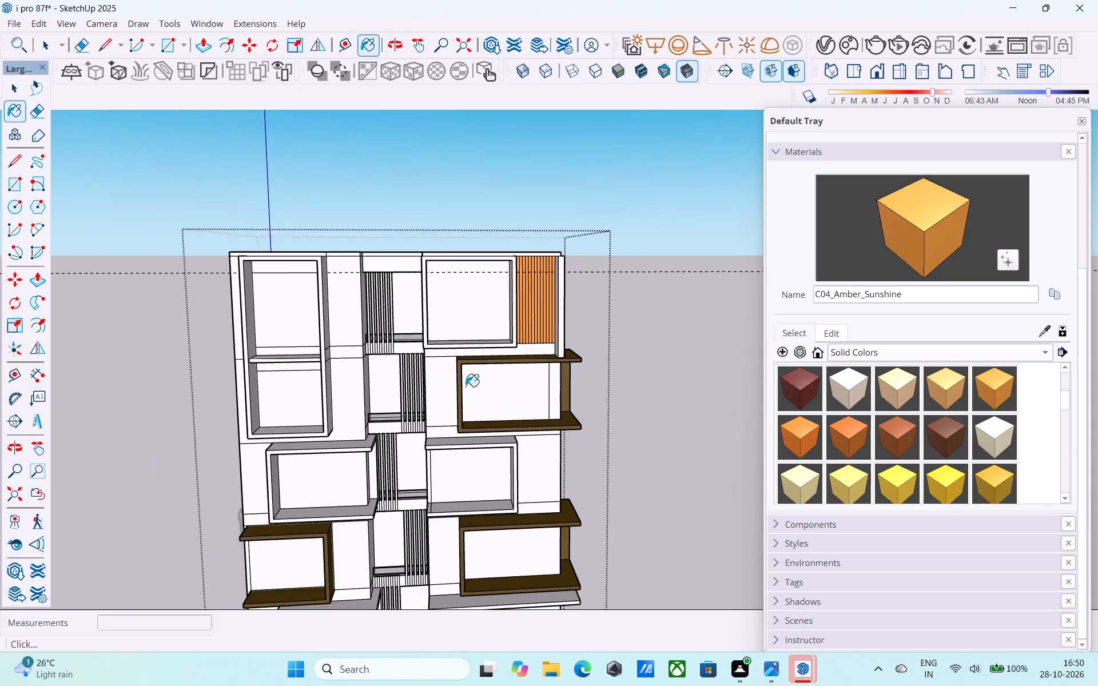
scroll(466, 386, "down", 3)
middle_click_drag(423, 379, 403, 344)
middle_click_drag(474, 343, 490, 345)
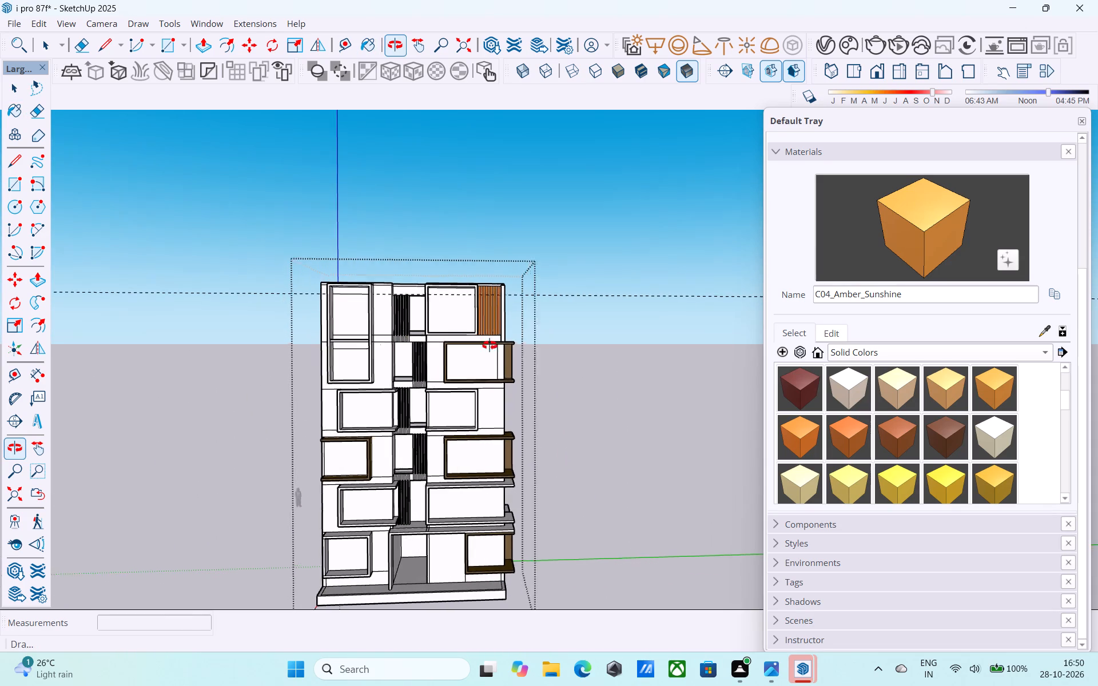
middle_click_drag(490, 345, 528, 358)
scroll(411, 346, "up", 16)
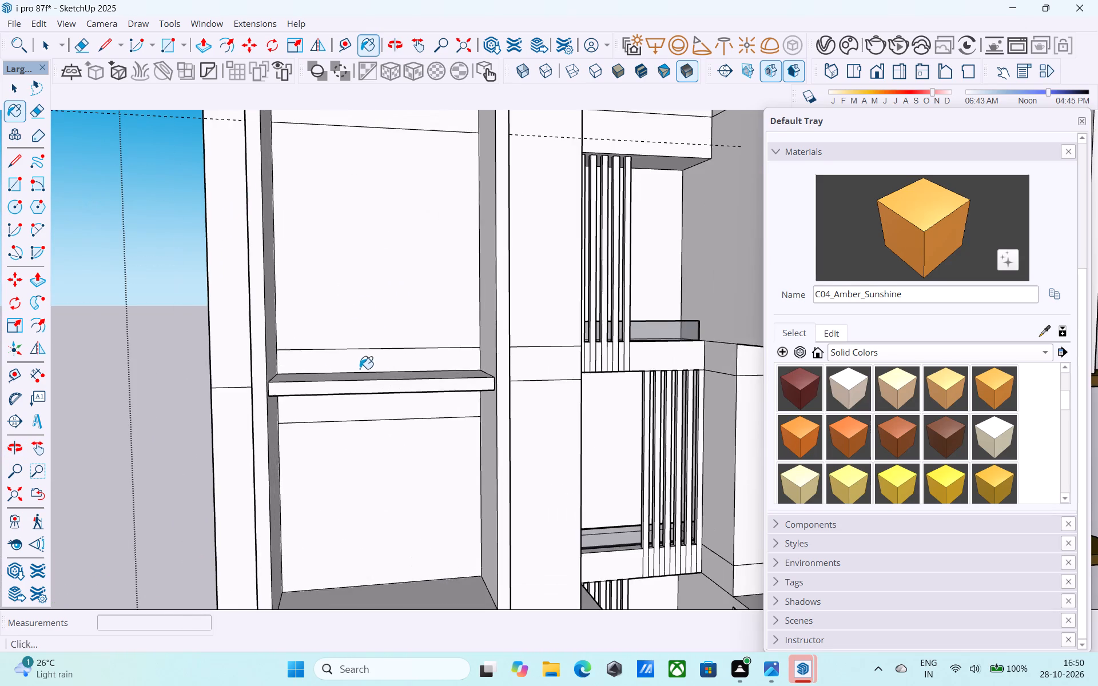
middle_click_drag(356, 369, 344, 390)
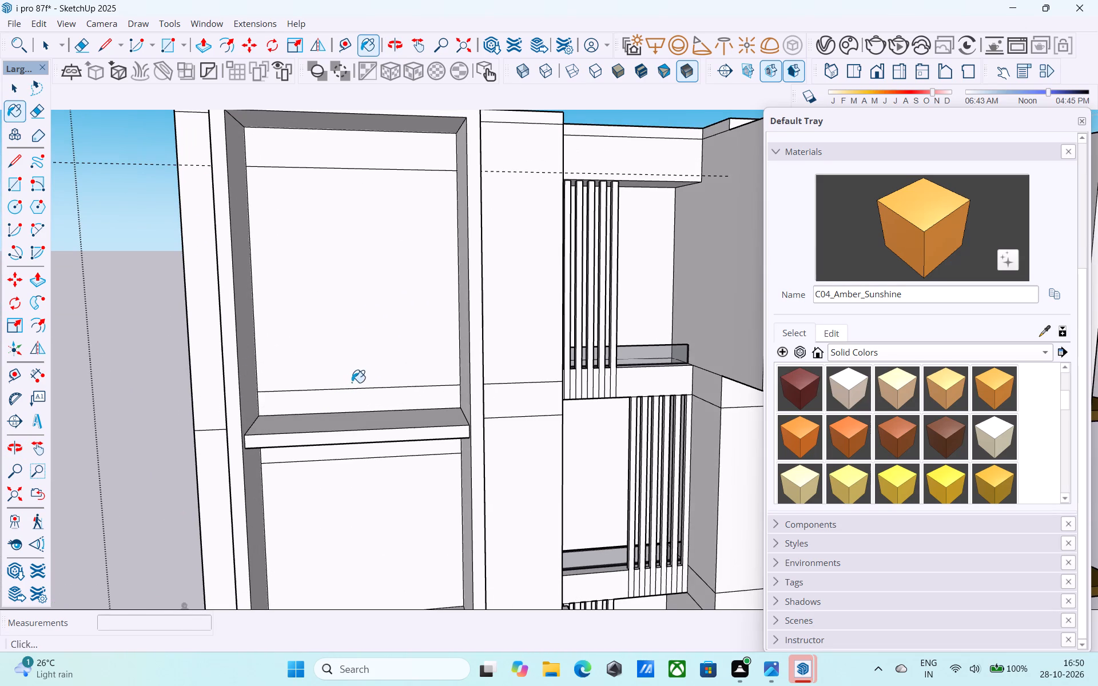
scroll(554, 366, "down", 4)
middle_click_drag(554, 366, 532, 355)
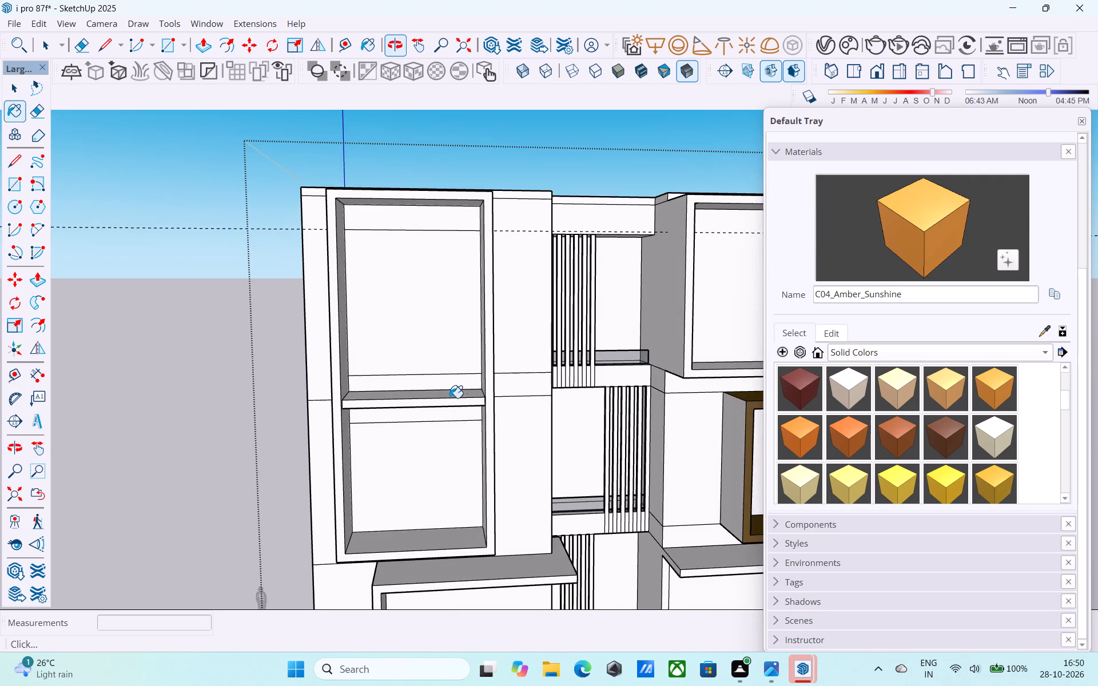
middle_click_drag(447, 398, 415, 408)
scroll(418, 426, "down", 9)
middle_click_drag(410, 388, 421, 355)
Copy the top front edge of the slab dividing the tall two-storey frame 4.5" inward across its top face.
key("space")
scroll(424, 353, "down", 3)
middle_click_drag(424, 353, 408, 397)
scroll(397, 419, "up", 9)
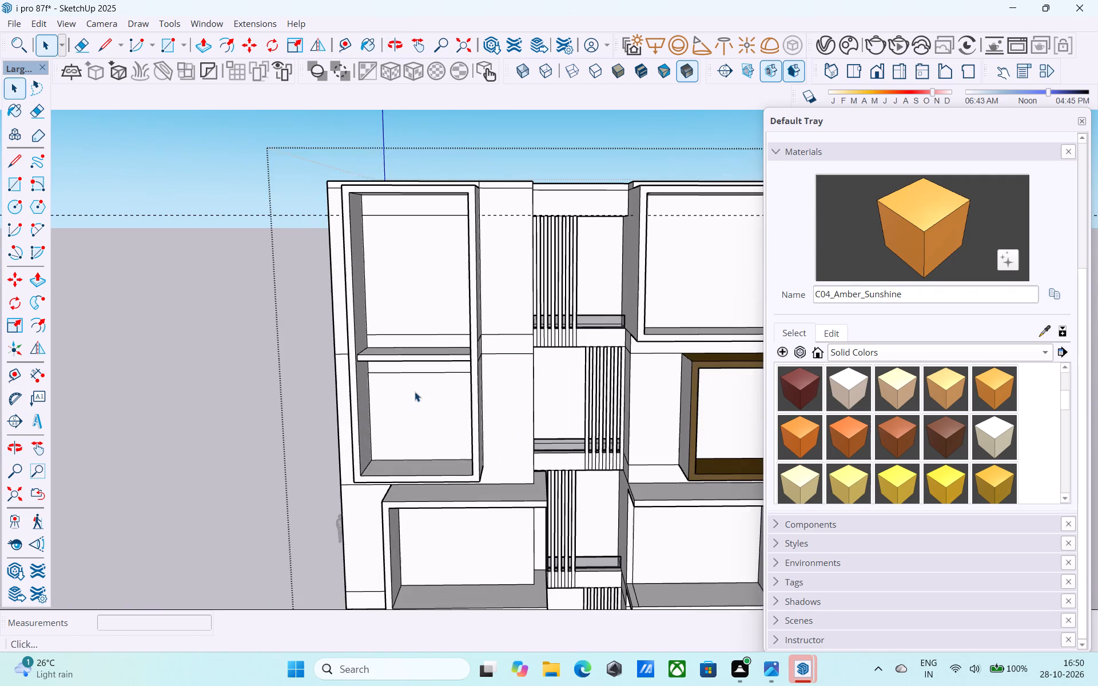
middle_click_drag(416, 386, 419, 399)
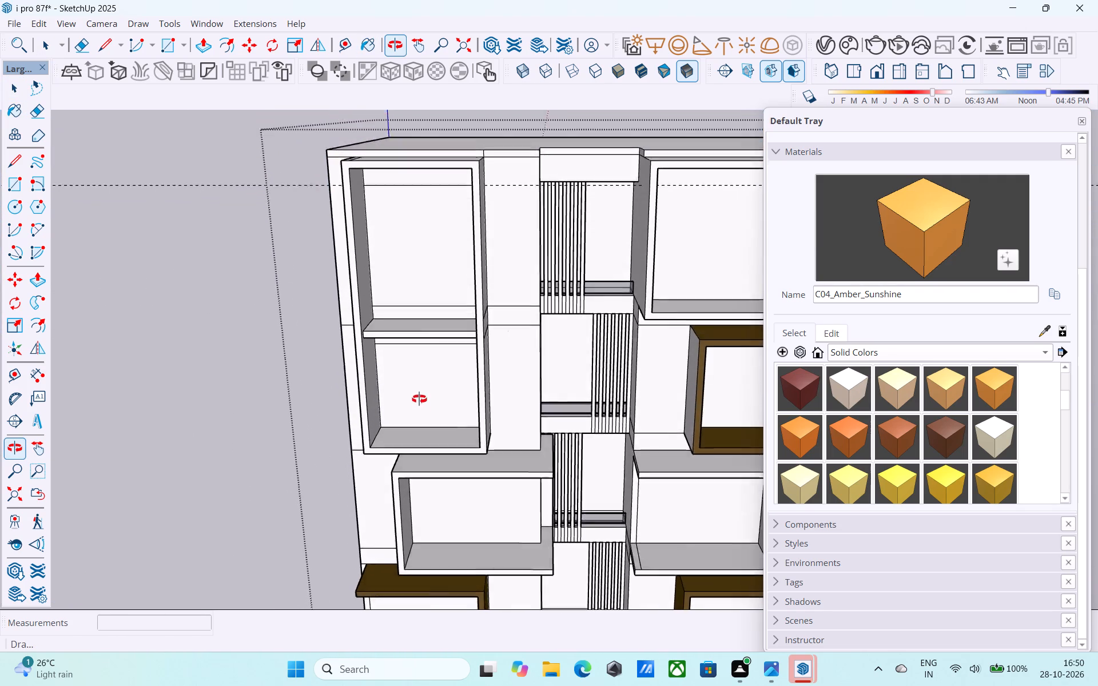
middle_click_drag(419, 399, 343, 500)
scroll(395, 350, "up", 12)
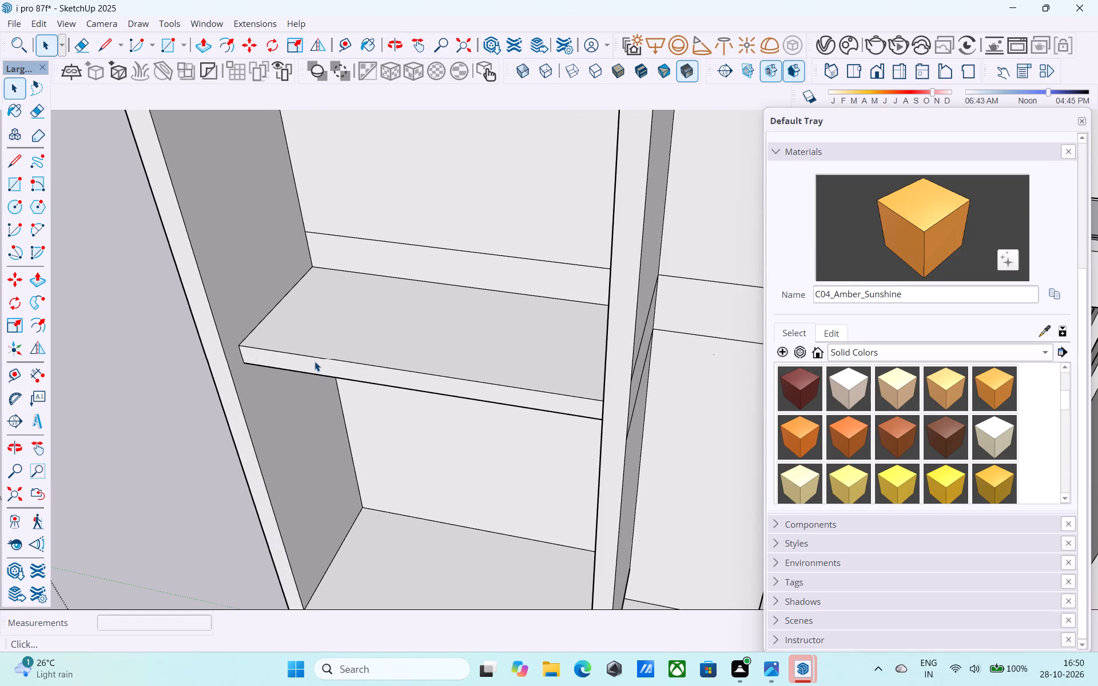
left_click(314, 356)
key("m")
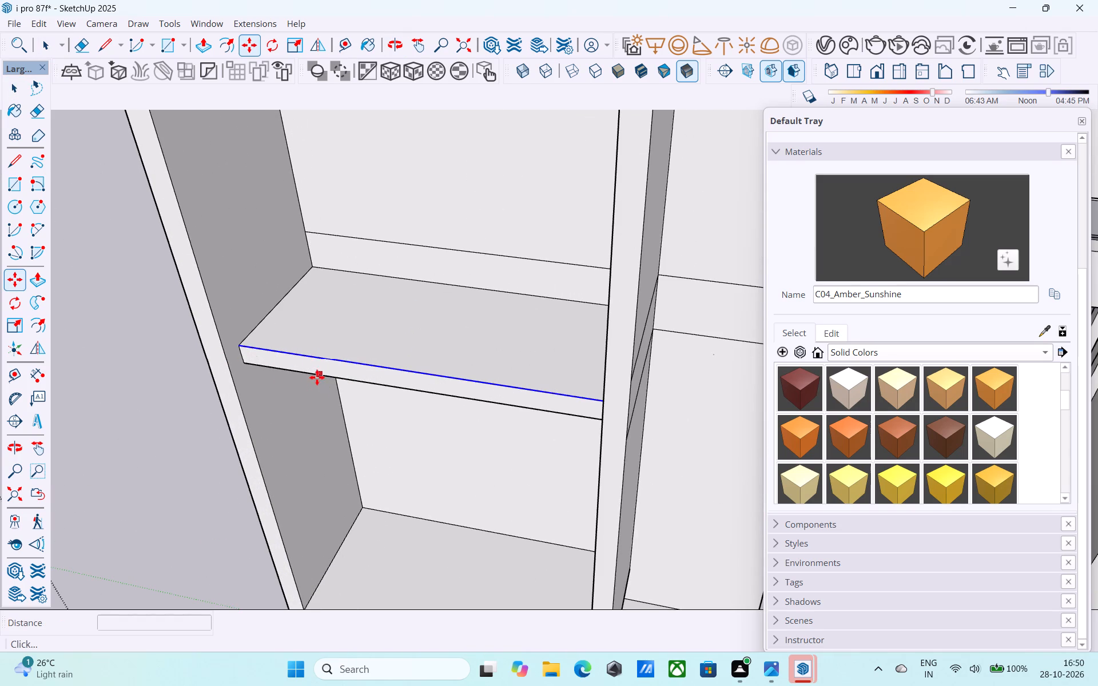
left_click(245, 344)
scroll(245, 344, "up", 4)
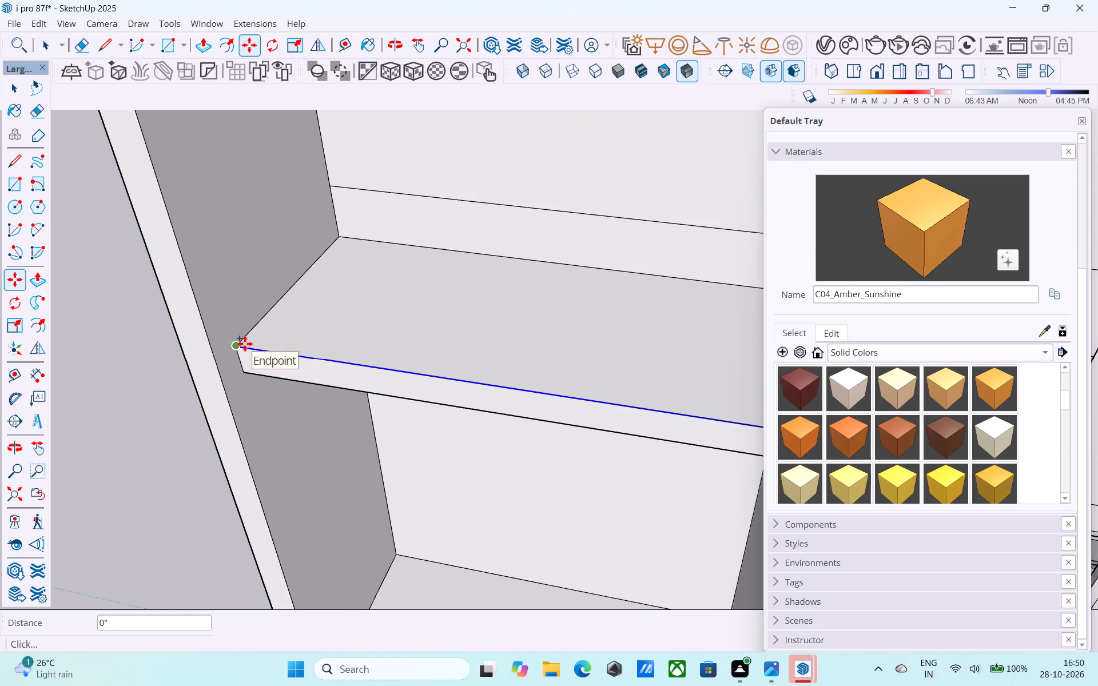
key("3")
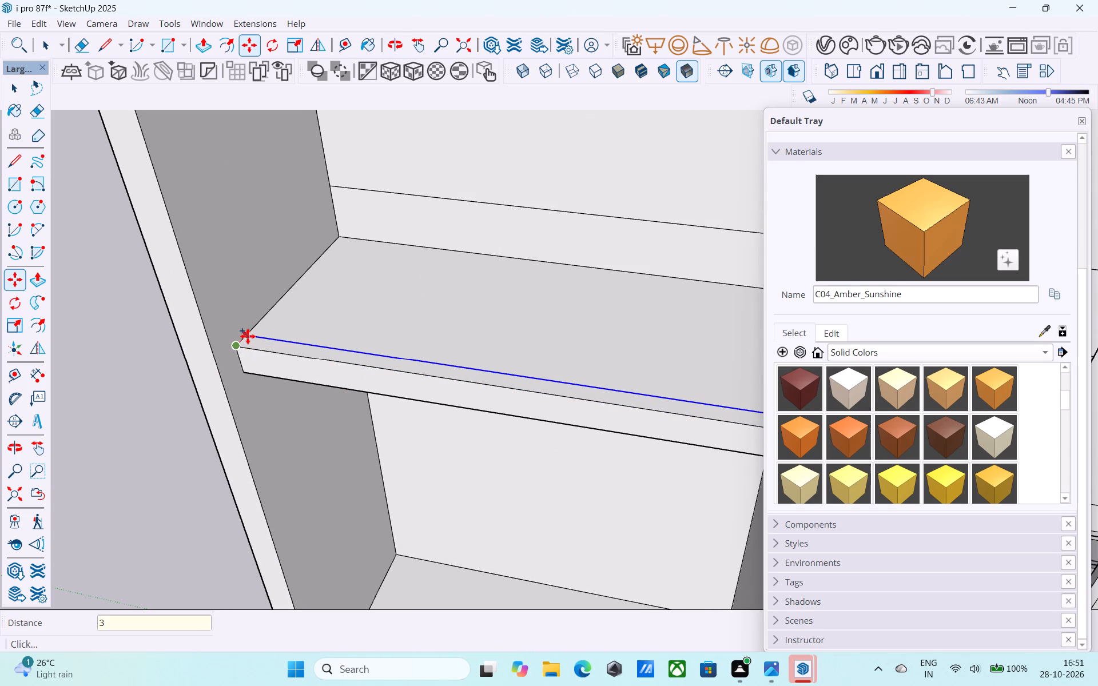
key("BackSpace")
key("4")
type(".5\"")
key("Return")
key("space")
Offset the narrow front strip on the dividing slab's top face inward by 1.5".
scroll(248, 336, "down", 4)
scroll(279, 338, "up", 5)
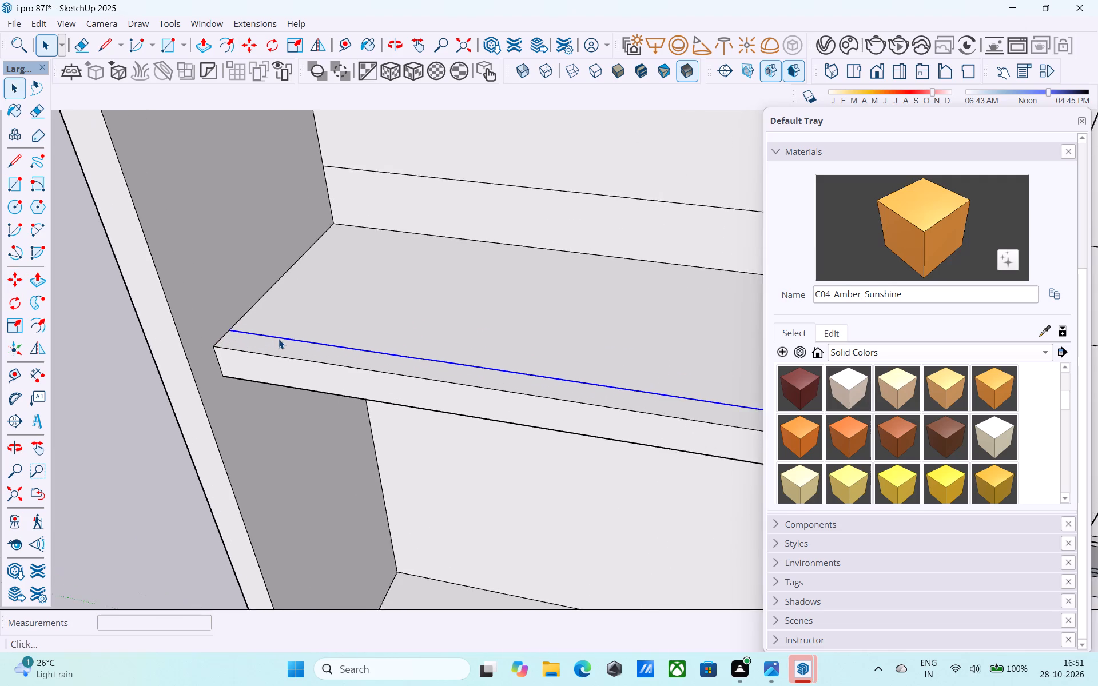
scroll(279, 339, "up", 3)
left_click(276, 340)
scroll(276, 340, "up", 3)
key("f")
left_click(276, 340)
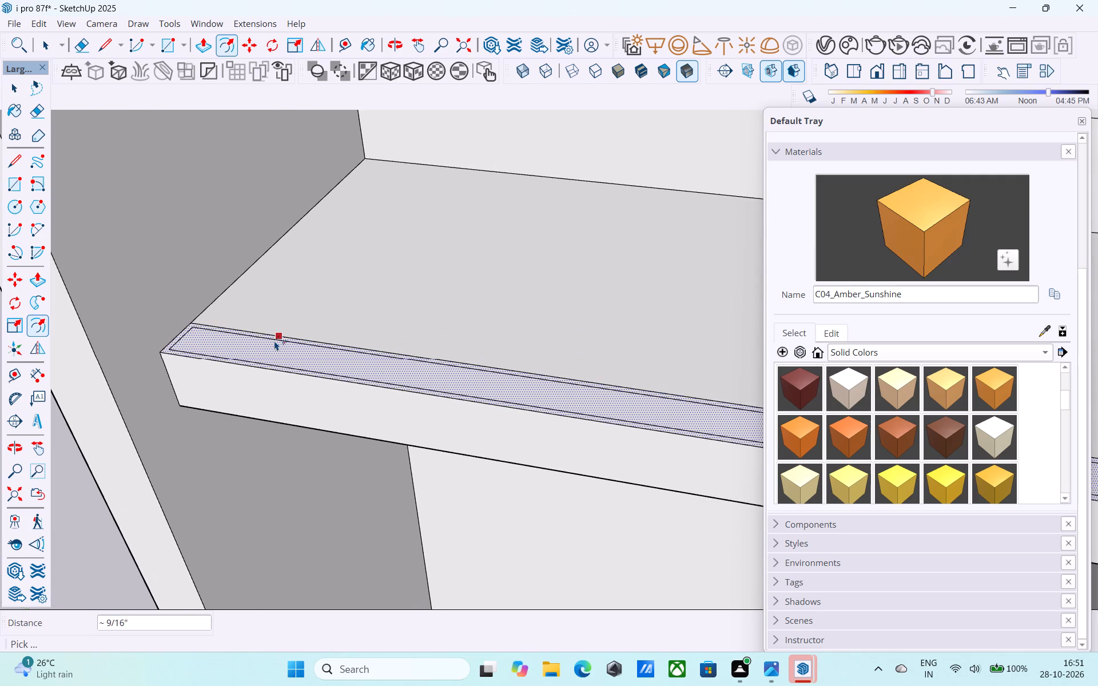
type("1.")
key("5")
key("shift+quotedbl")
key("Return")
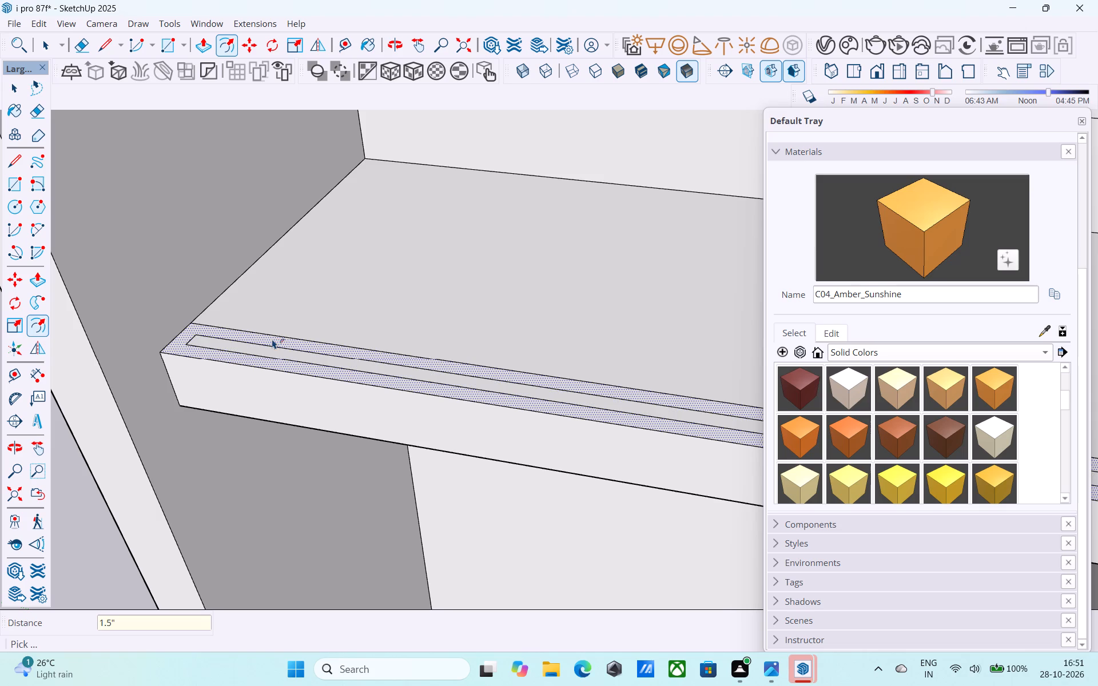
Draw lines extending the offset strip's long edges to the frame's side walls at both ends of the slab.
key("space")
left_click(258, 346)
key("l")
scroll(187, 336, "up", 2)
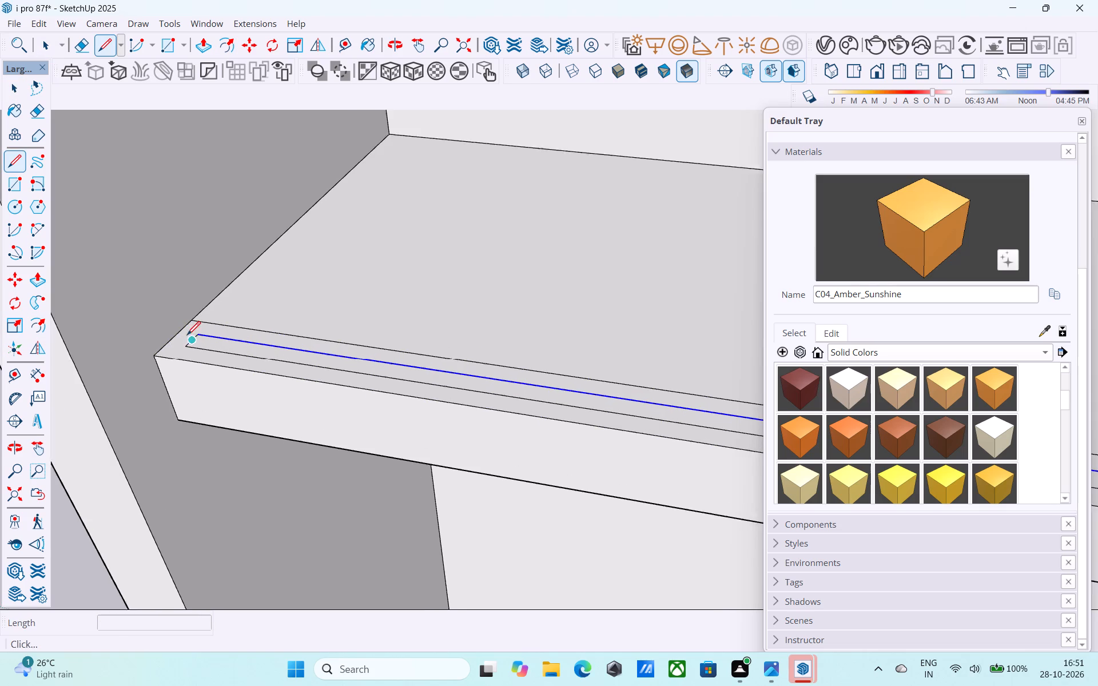
scroll(187, 336, "up", 2)
left_click(198, 332)
left_click(180, 326)
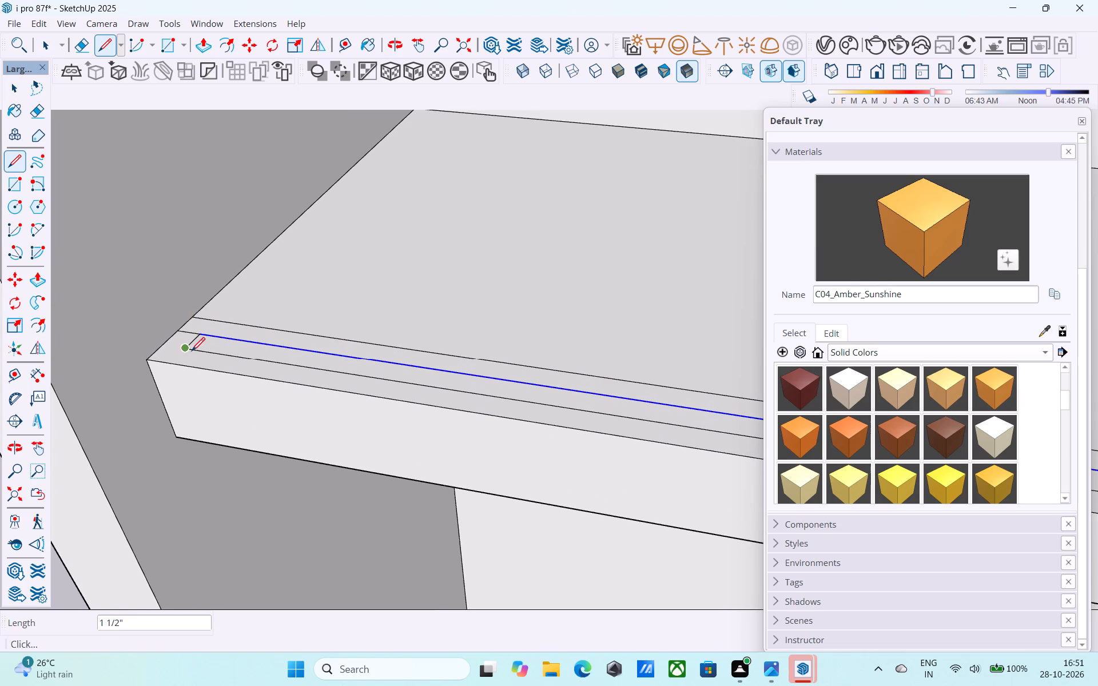
left_click(192, 352)
left_click(169, 344)
scroll(171, 341, "down", 5)
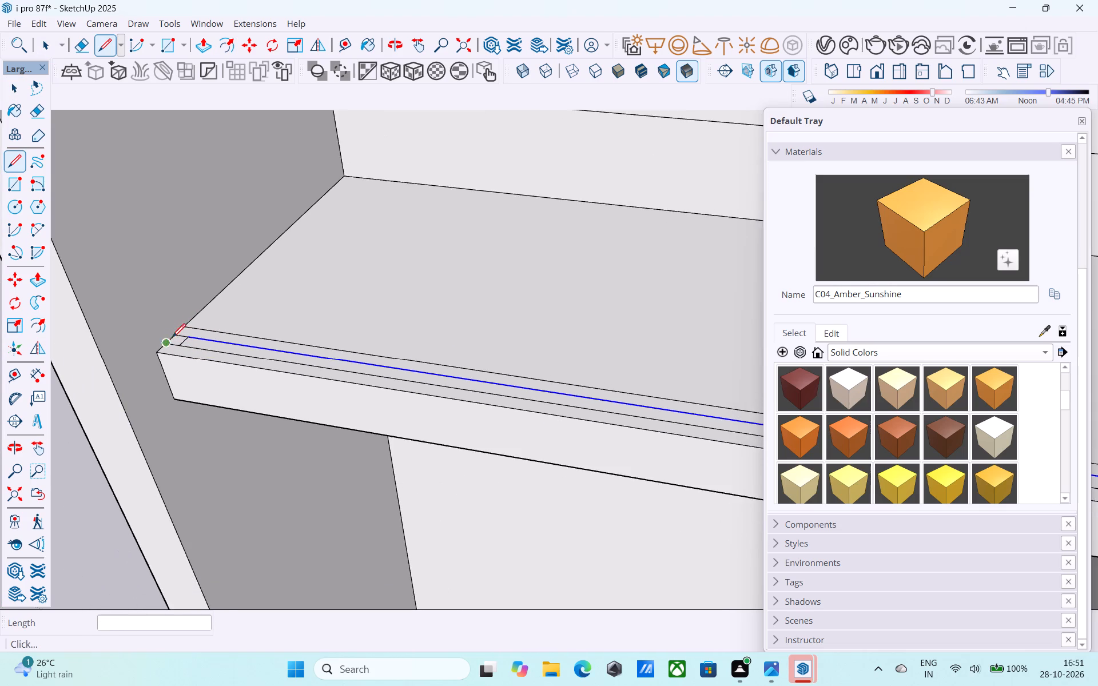
scroll(172, 338, "down", 7)
middle_click_drag(173, 335, 496, 328)
scroll(572, 324, "up", 11)
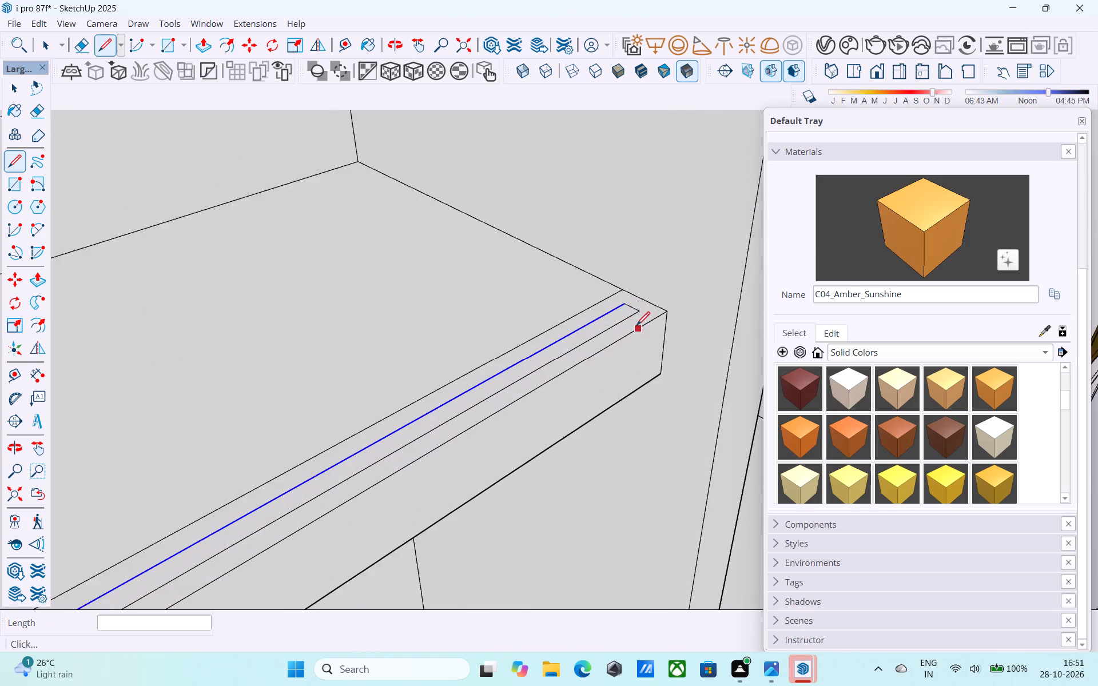
scroll(636, 326, "up", 3)
left_click(639, 306)
left_click(658, 293)
scroll(645, 298, "up", 5)
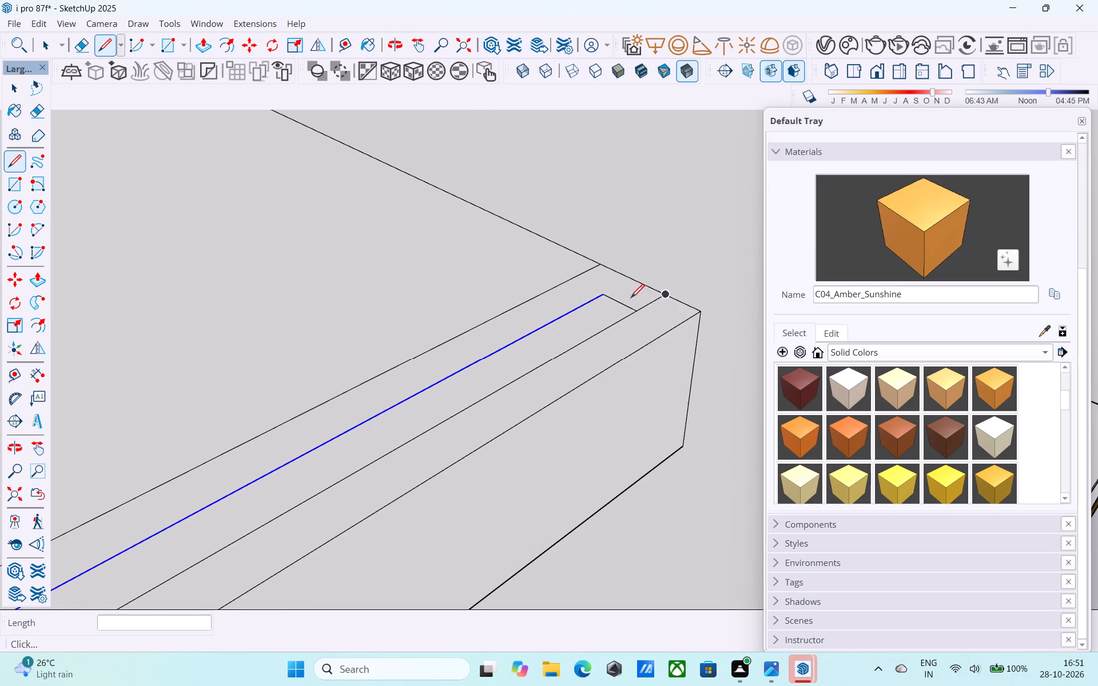
left_click(608, 294)
left_click(631, 276)
Erase the short end lines of the offset strip near both side walls on the tall frame's dividing slab.
key("e")
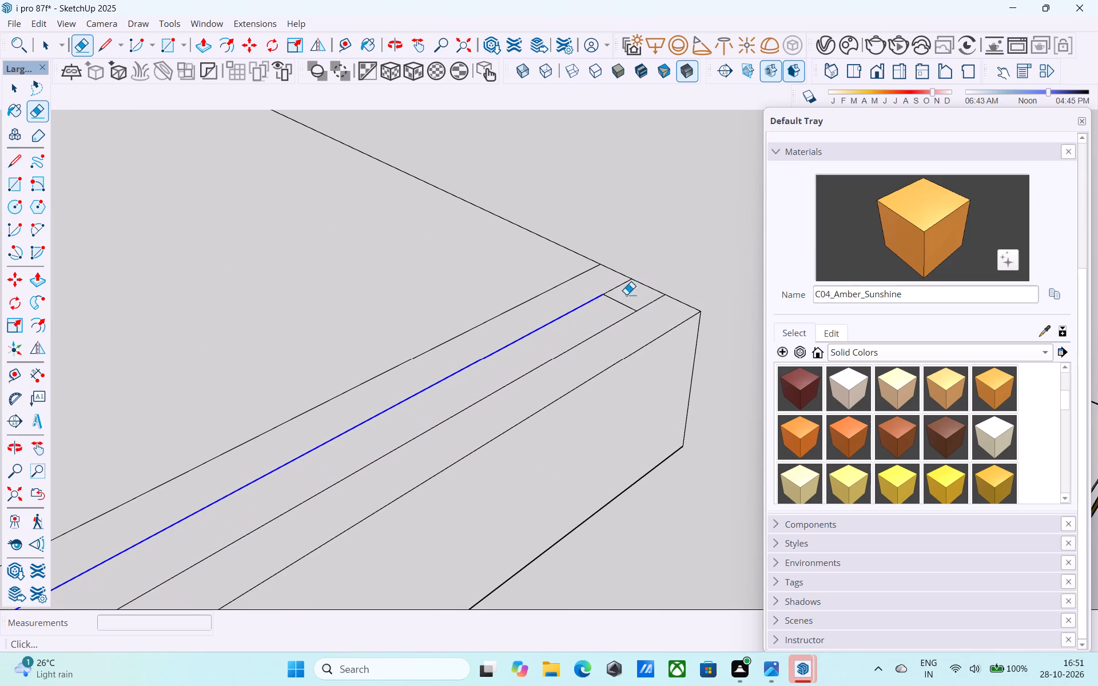
left_click_drag(623, 297, 614, 301)
scroll(612, 306, "down", 4)
middle_click_drag(591, 321, 928, 307)
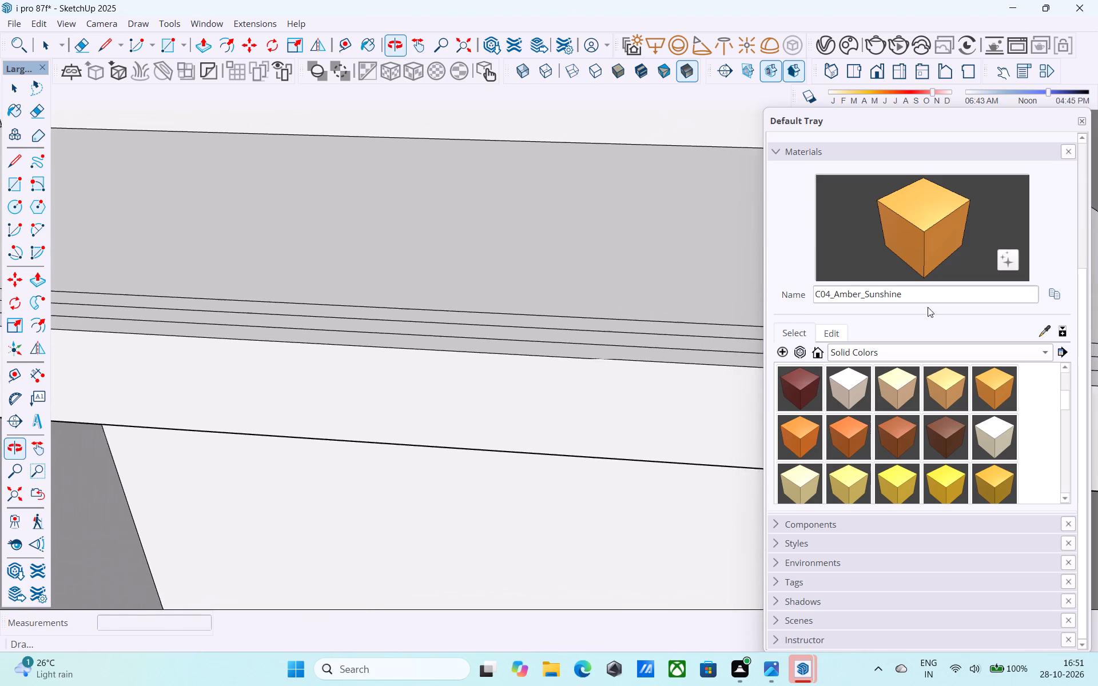
middle_click_drag(928, 307, 922, 307)
middle_click_drag(102, 334, 664, 421)
scroll(114, 356, "up", 4)
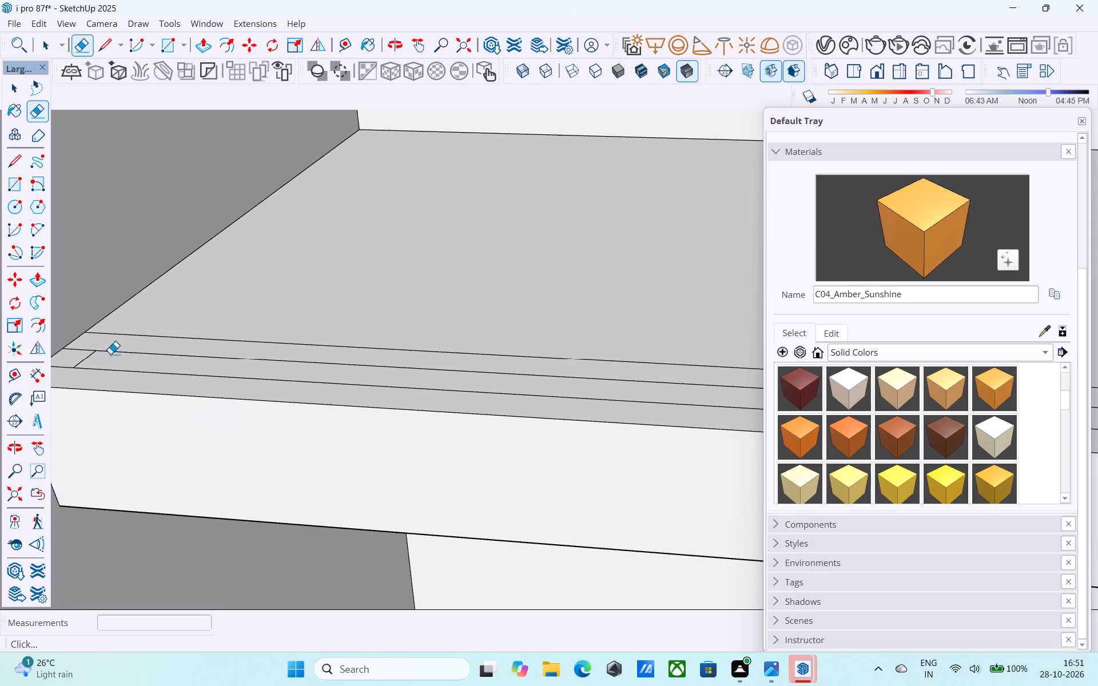
left_click_drag(83, 356, 78, 353)
scroll(78, 353, "down", 6)
scroll(81, 354, "up", 4)
left_click(81, 357)
scroll(84, 352, "down", 3)
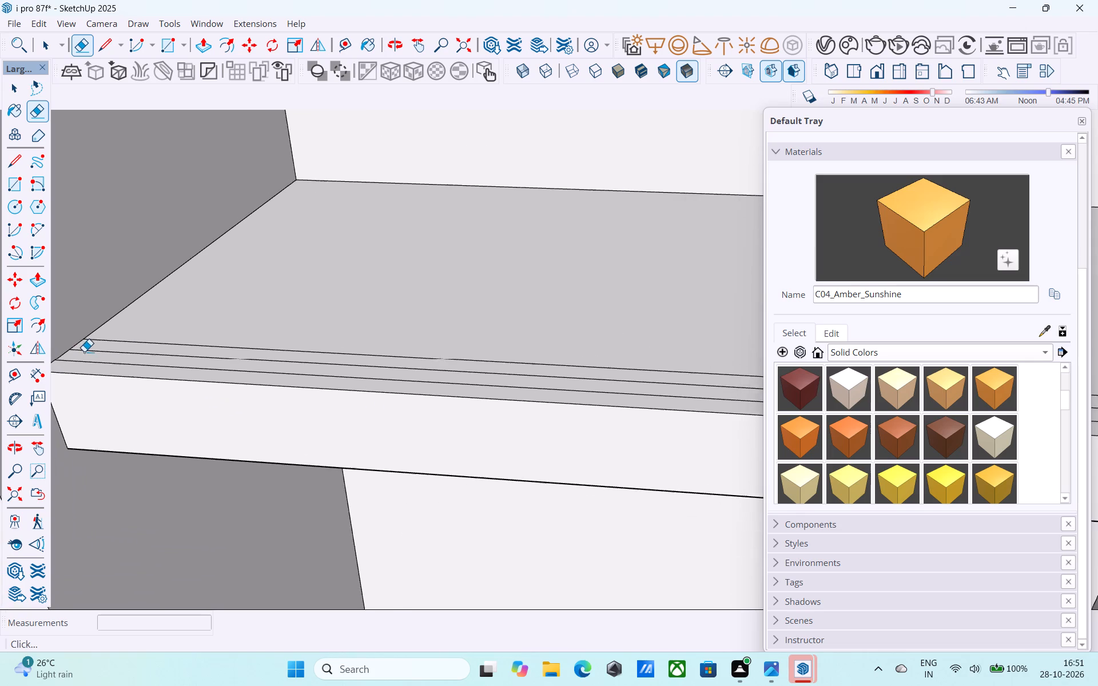
Push/Pull the narrow middle strip on the dividing slab up 3' as a balcony parapet.
scroll(84, 352, "down", 6)
scroll(184, 309, "down", 4)
middle_click_drag(198, 329, 201, 497)
scroll(125, 365, "up", 7)
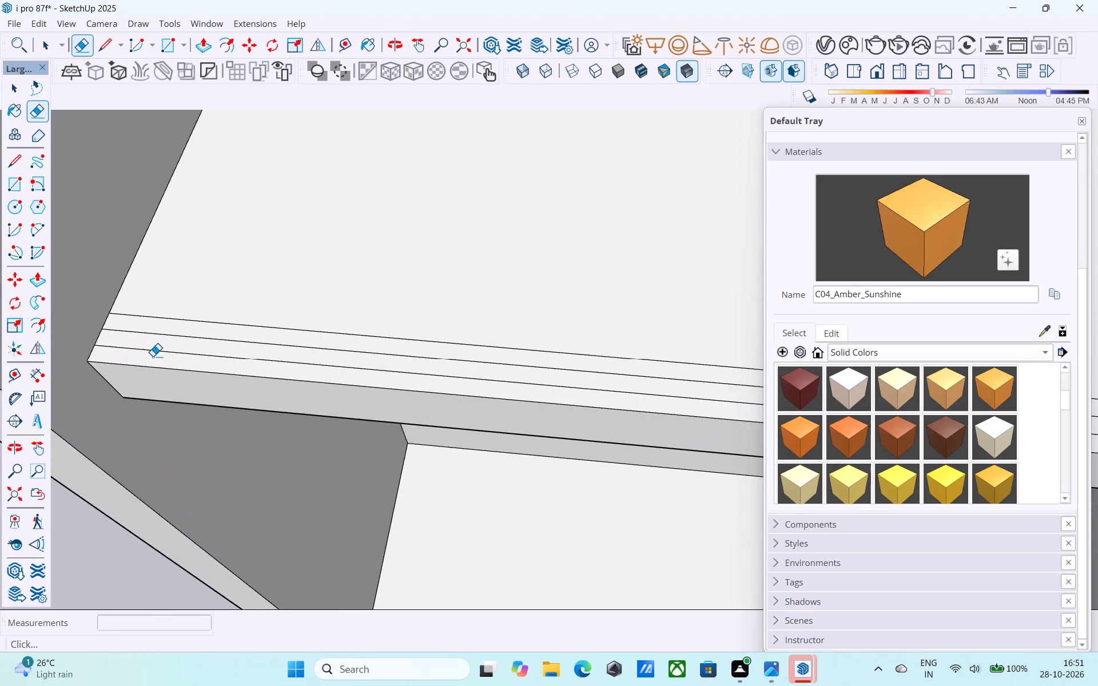
key("space")
scroll(175, 353, "up", 3)
left_click(181, 346)
key("p")
left_click(183, 344)
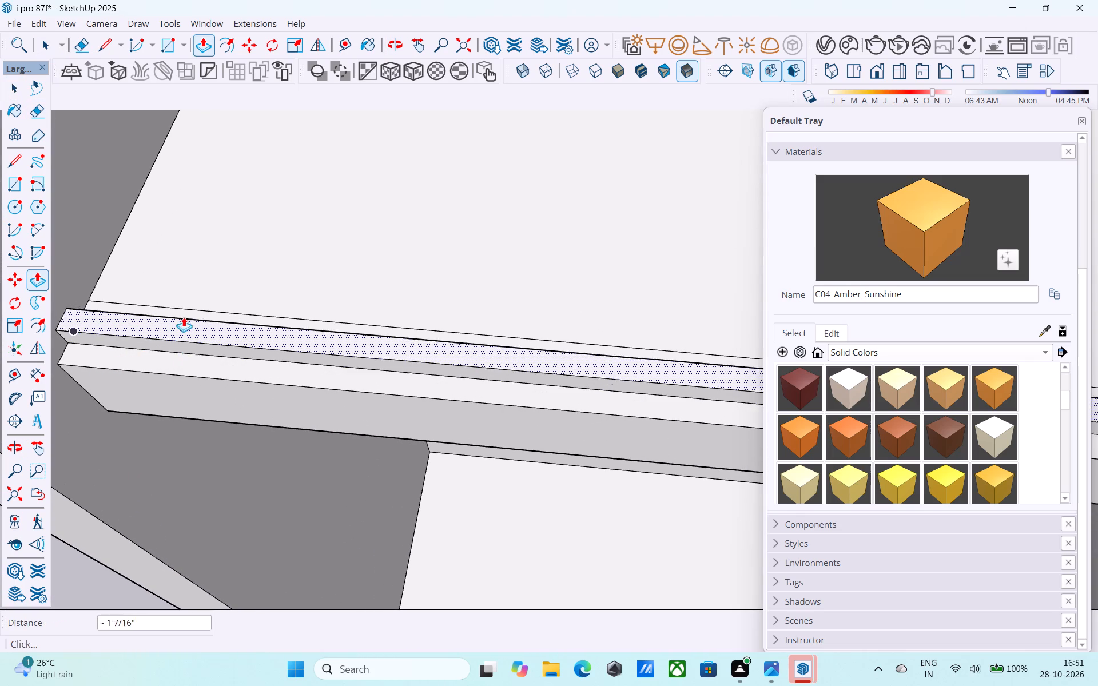
type("3'")
key("Return")
Copy the top front edge of the tall frame's bottom slab a short distance inward across its top face.
scroll(182, 307, "down", 4)
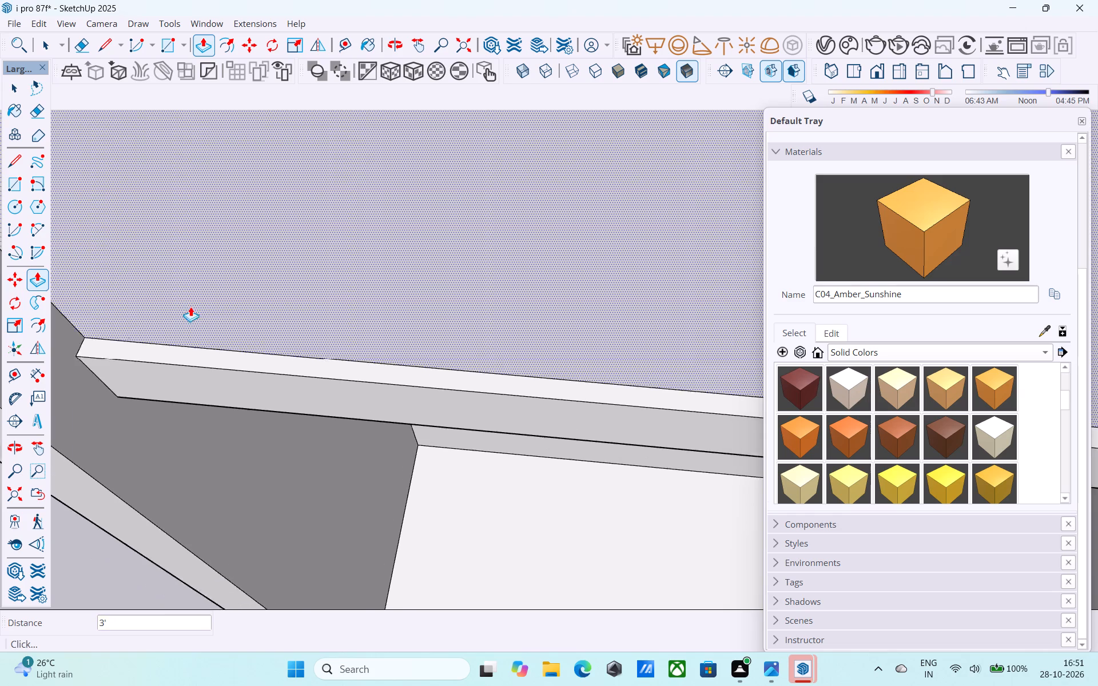
scroll(190, 306, "down", 13)
middle_click_drag(292, 373, 325, 252)
scroll(330, 249, "down", 9)
middle_click_drag(349, 348, 399, 216)
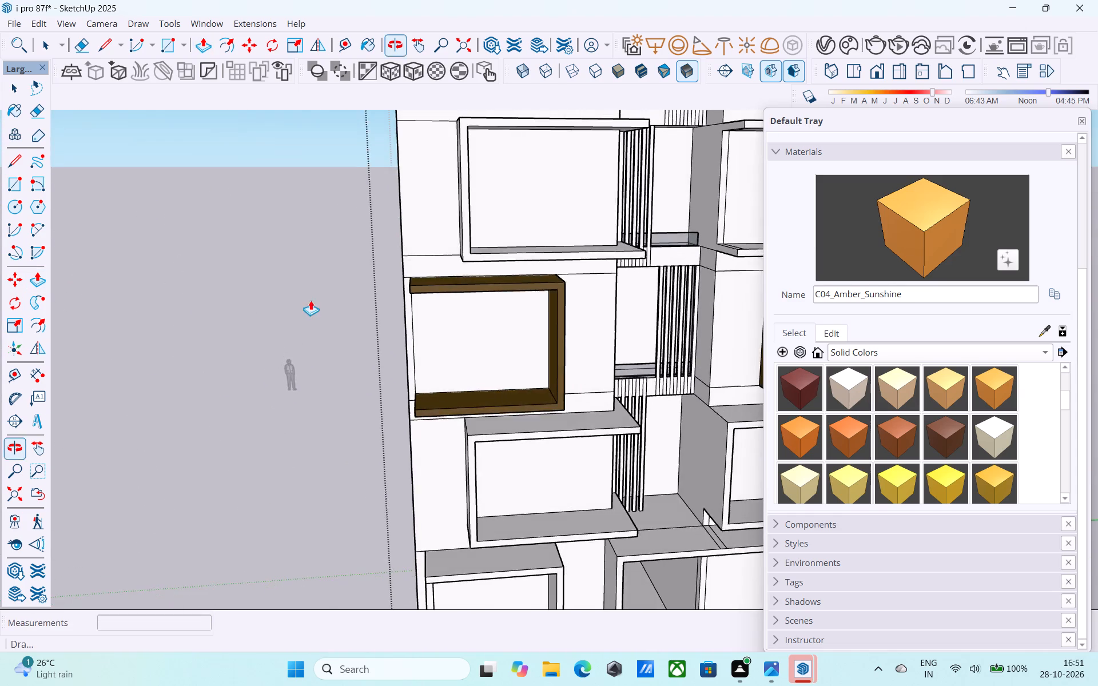
scroll(264, 351, "down", 14)
middle_click_drag(318, 296, 336, 272)
scroll(337, 271, "up", 7)
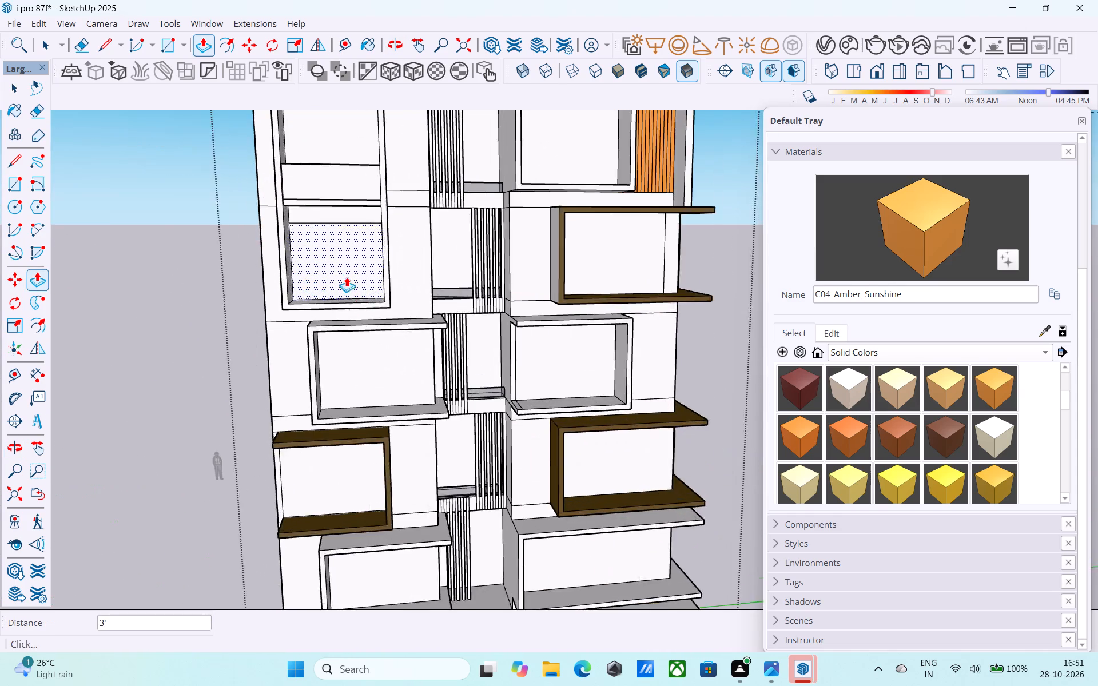
scroll(347, 277, "up", 2)
middle_click_drag(361, 306, 342, 389)
scroll(342, 389, "up", 4)
middle_click_drag(328, 397, 209, 491, "shift")
scroll(331, 397, "down", 1, "shift")
scroll(285, 404, "up", 11)
key("space")
left_click(287, 385)
scroll(287, 385, "up", 3)
key("m")
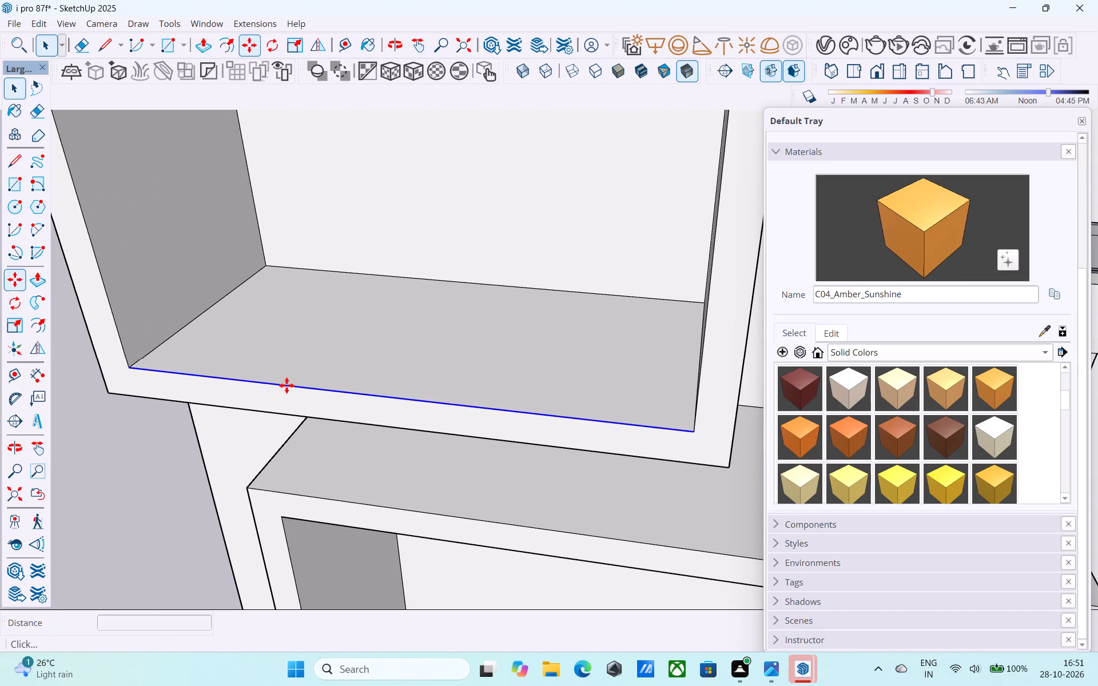
left_click(136, 369)
left_click(145, 356)
scroll(152, 360, "up", 6)
key("space")
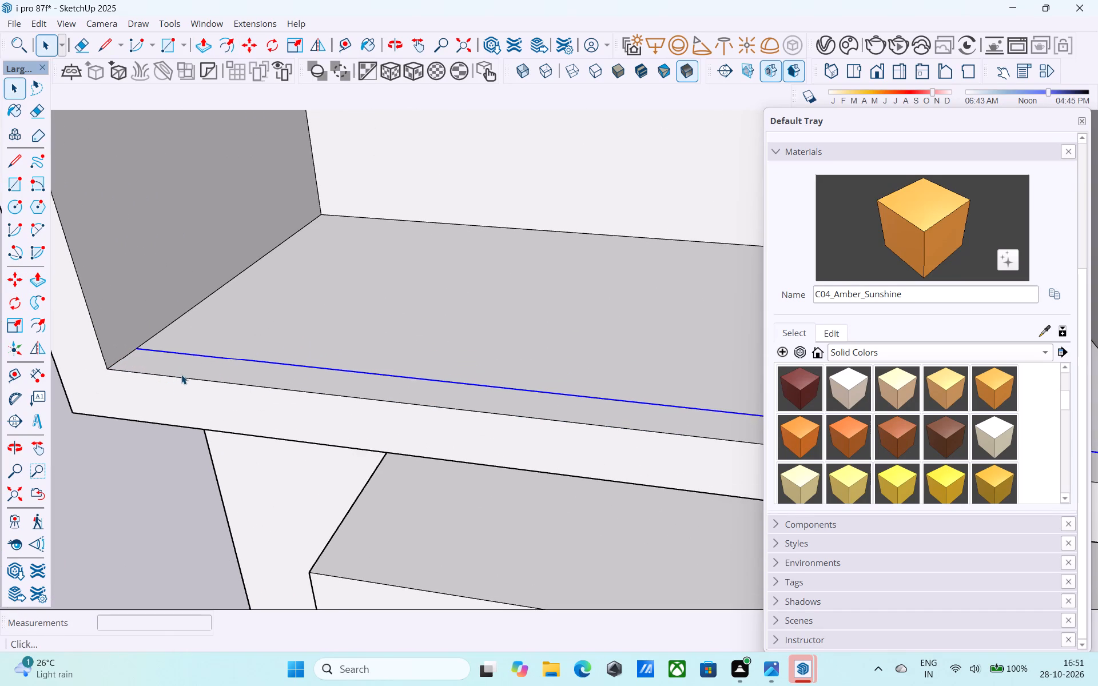
Offset the narrow front strip on the bottom slab's top face inward by 1.5".
left_click(184, 373)
scroll(185, 372, "up", 1)
key("f")
left_click(185, 372)
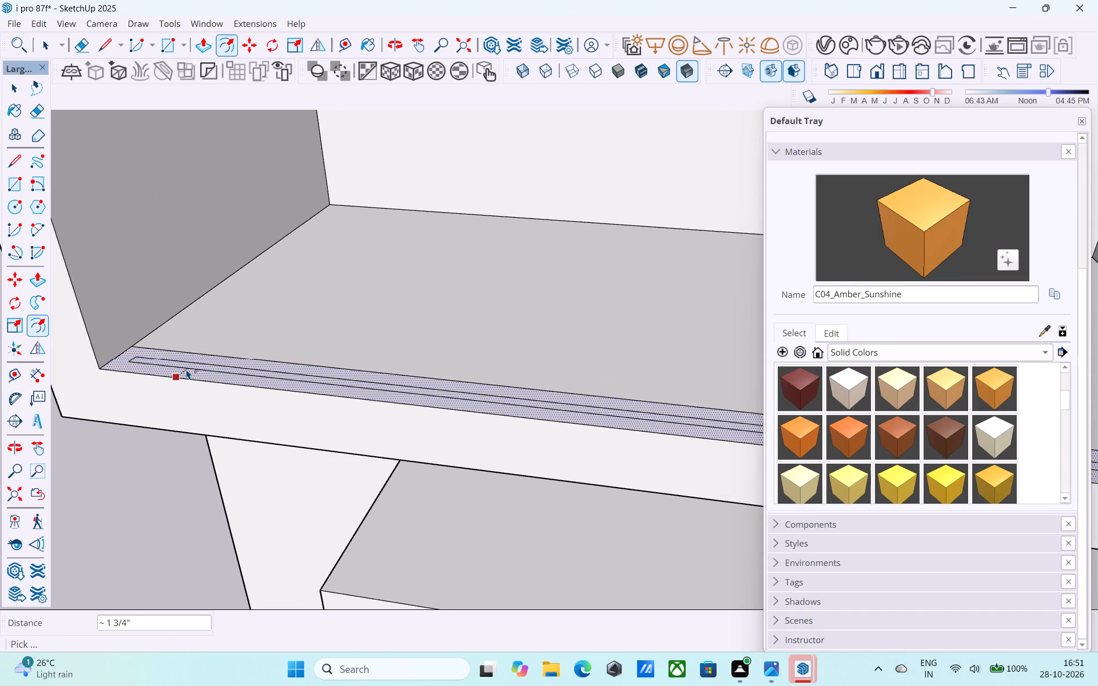
type("1.5\"")
key("Return")
key("space")
Draw lines extending the offset strip's long edges to the frame's side walls at both ends of the bottom slab.
scroll(186, 369, "up", 1)
key("l")
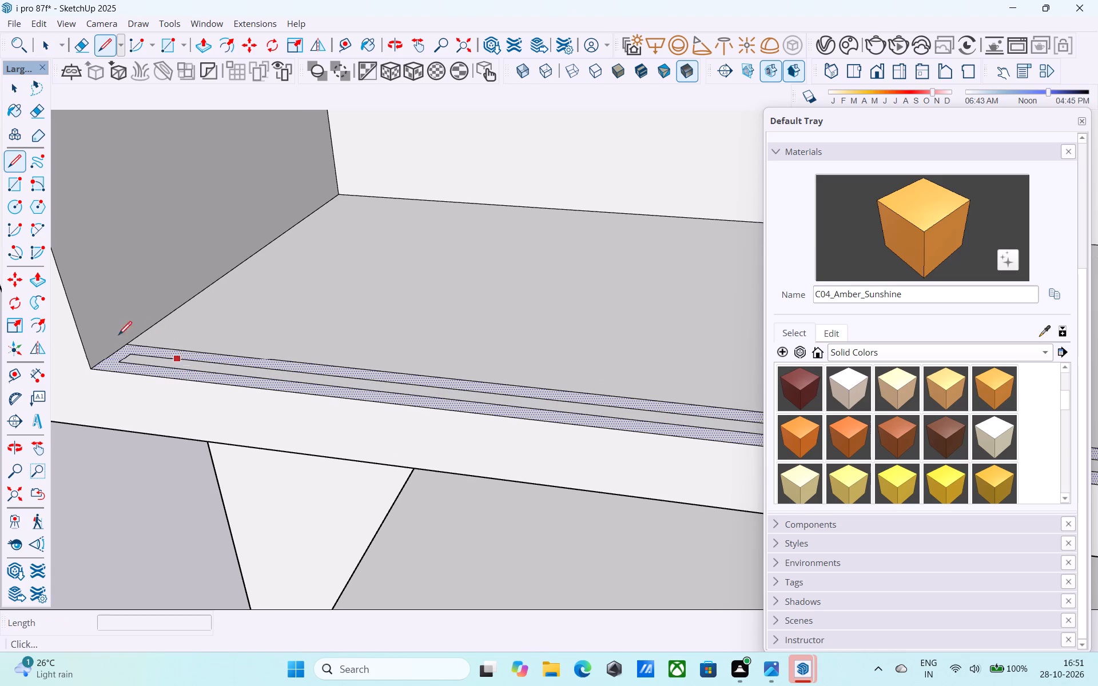
scroll(98, 333, "up", 6)
left_click(136, 382)
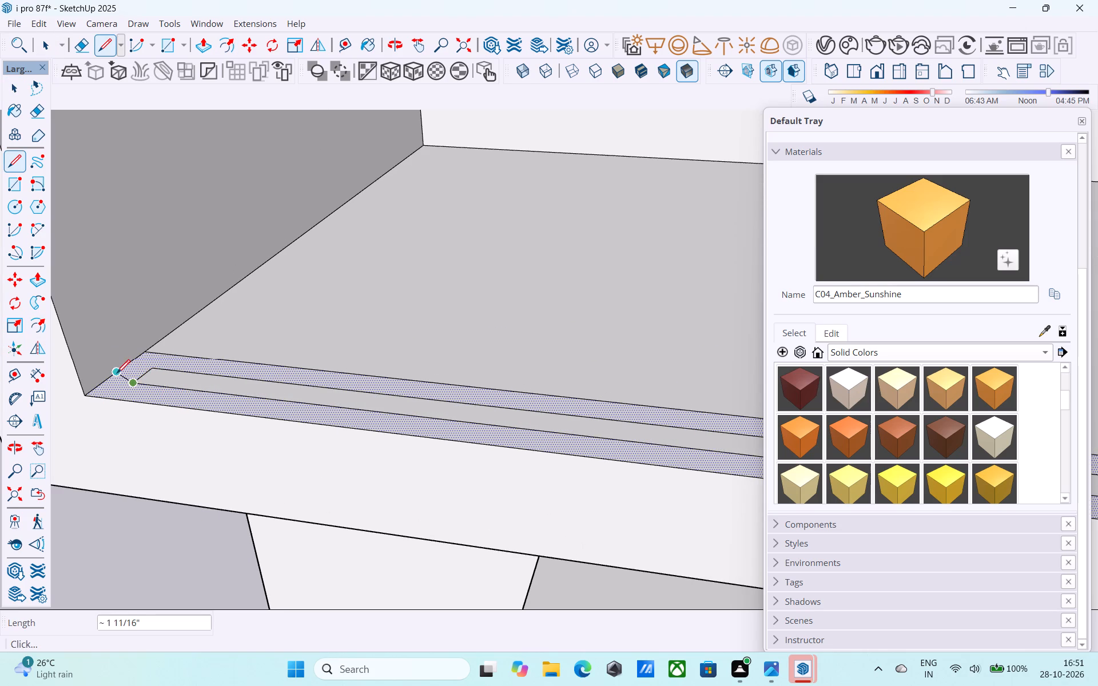
left_click(111, 381)
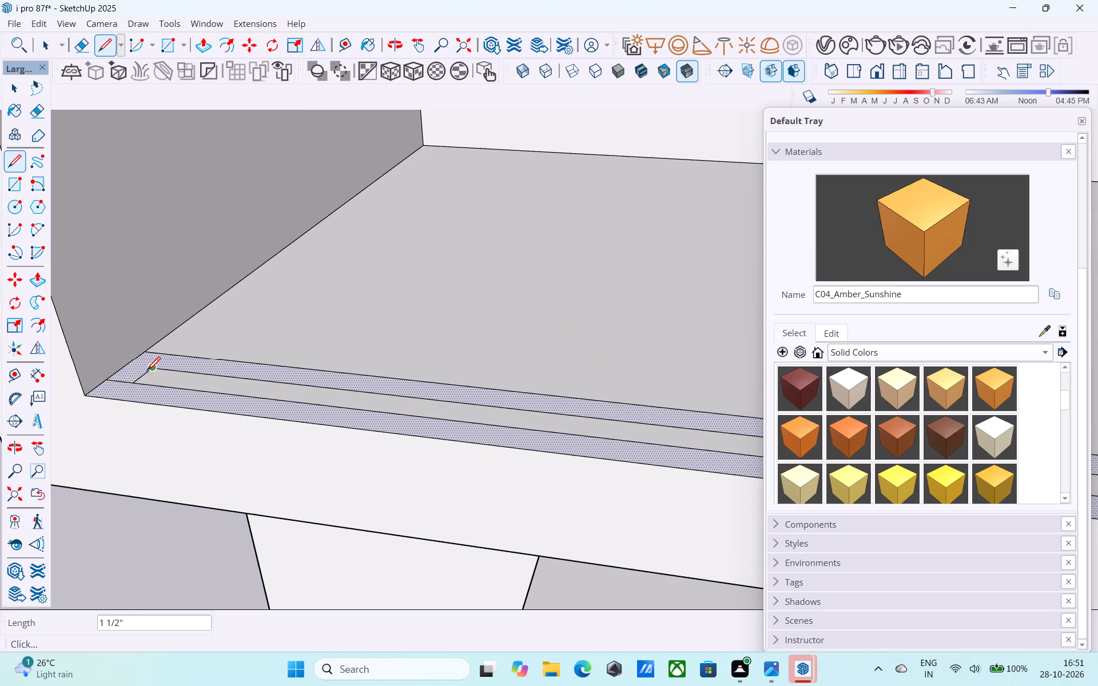
left_click(148, 372)
left_click(124, 367)
scroll(129, 368, "down", 4)
middle_click_drag(389, 404, 70, 396)
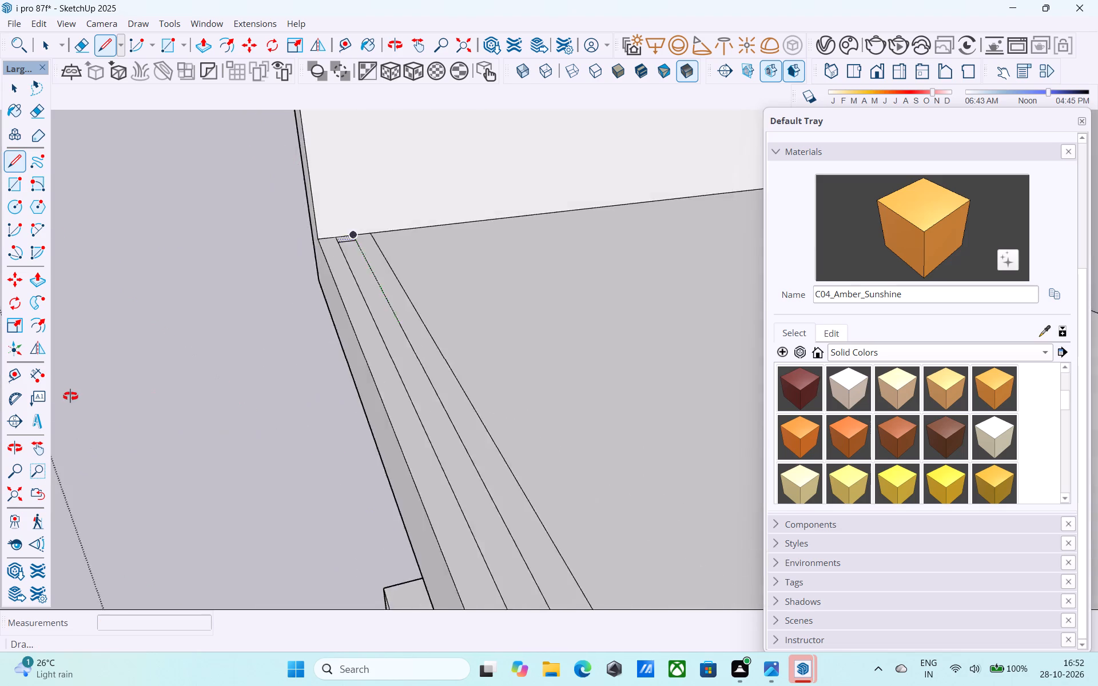
middle_click_drag(70, 396, 240, 387)
scroll(604, 304, "up", 4)
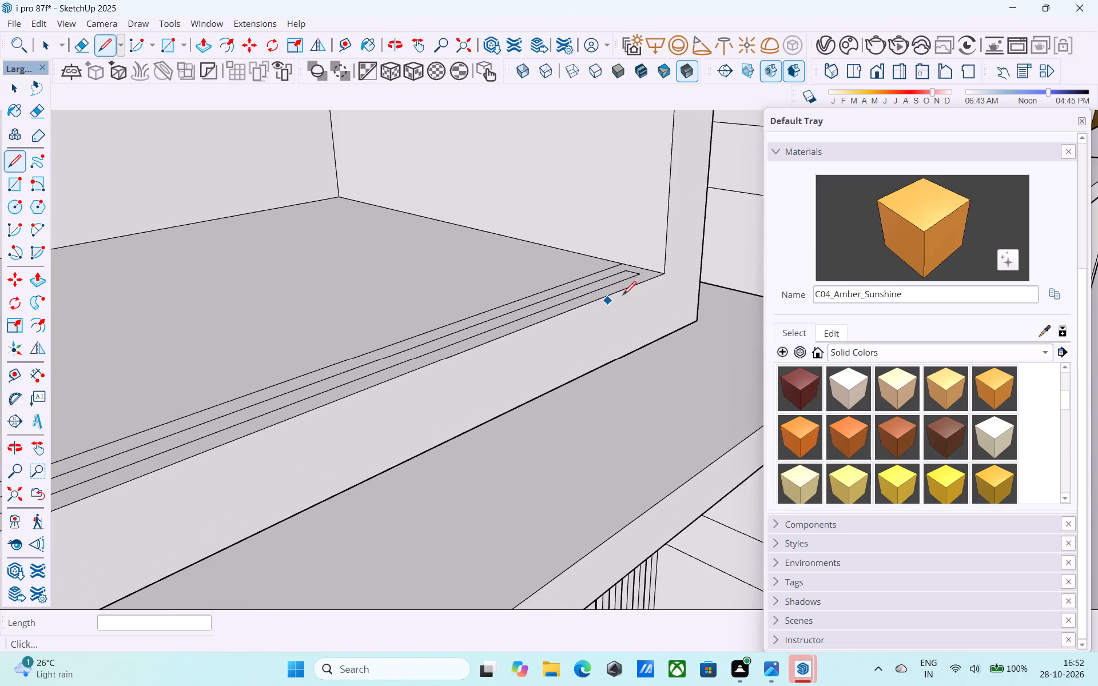
scroll(623, 296, "up", 7)
middle_click_drag(640, 279, 641, 356)
scroll(629, 263, "up", 4)
left_click(640, 244)
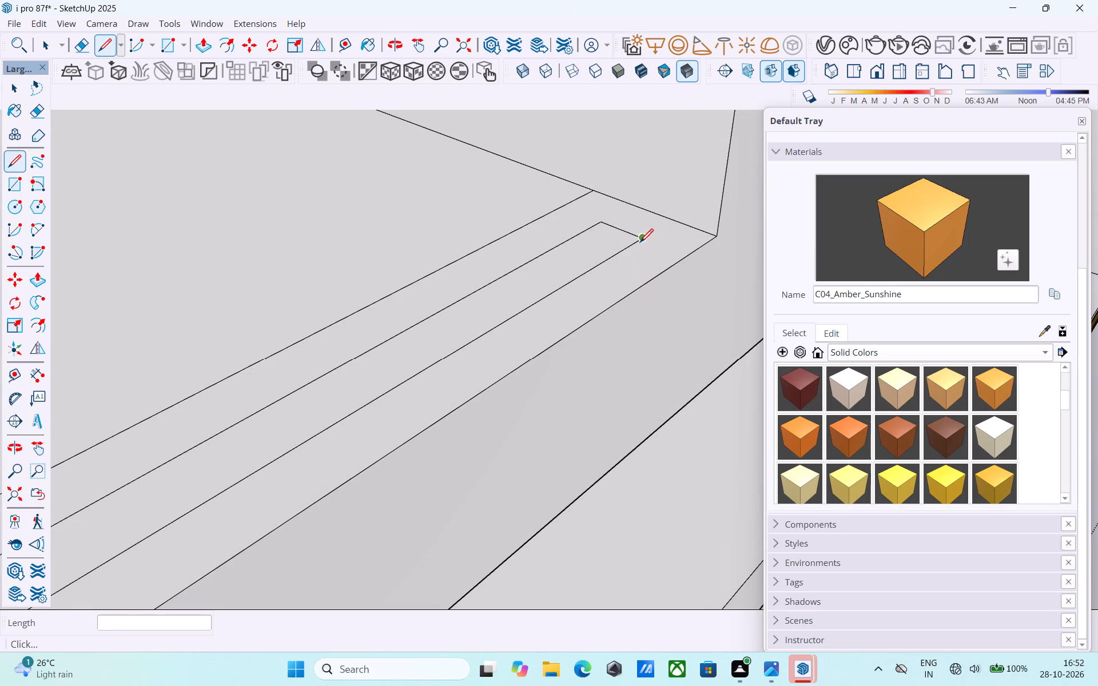
left_click(668, 219)
left_click(602, 220)
left_click(638, 203)
Erase the short end lines of the offset strip at both ends of the bottom slab.
key("e")
left_click_drag(622, 235, 639, 226)
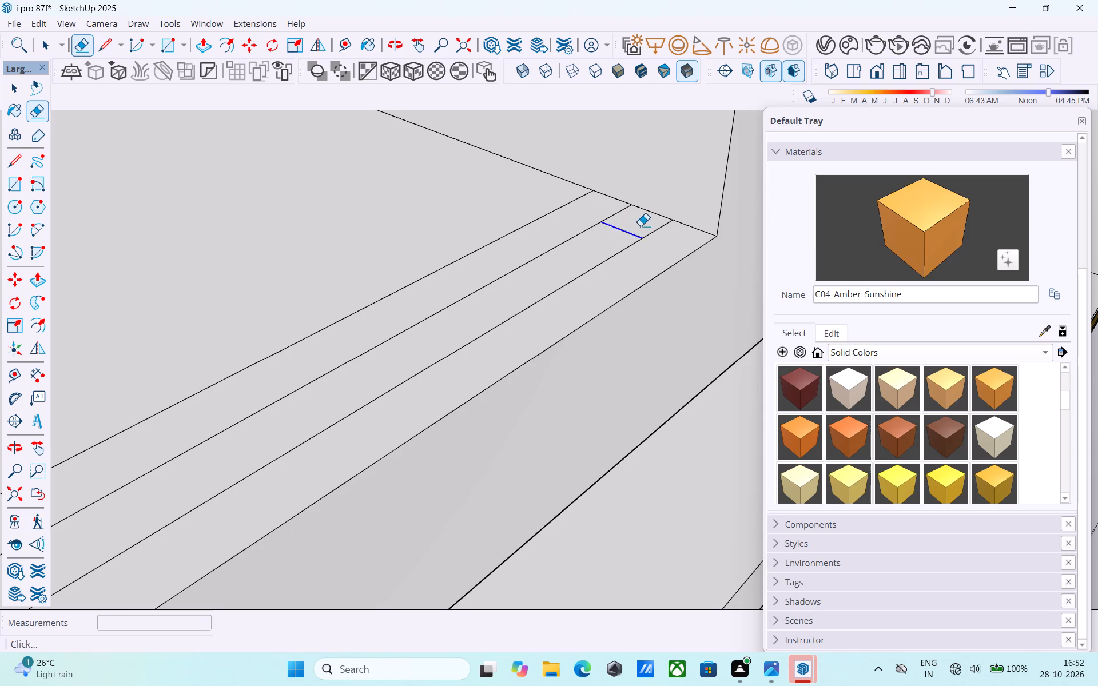
middle_click_drag(640, 227, 1034, 233)
scroll(640, 217, "down", 4)
middle_click_drag(419, 223, 928, 448)
middle_click_drag(100, 227, 328, 241, "shift")
scroll(256, 253, "up", 8)
left_click(256, 239)
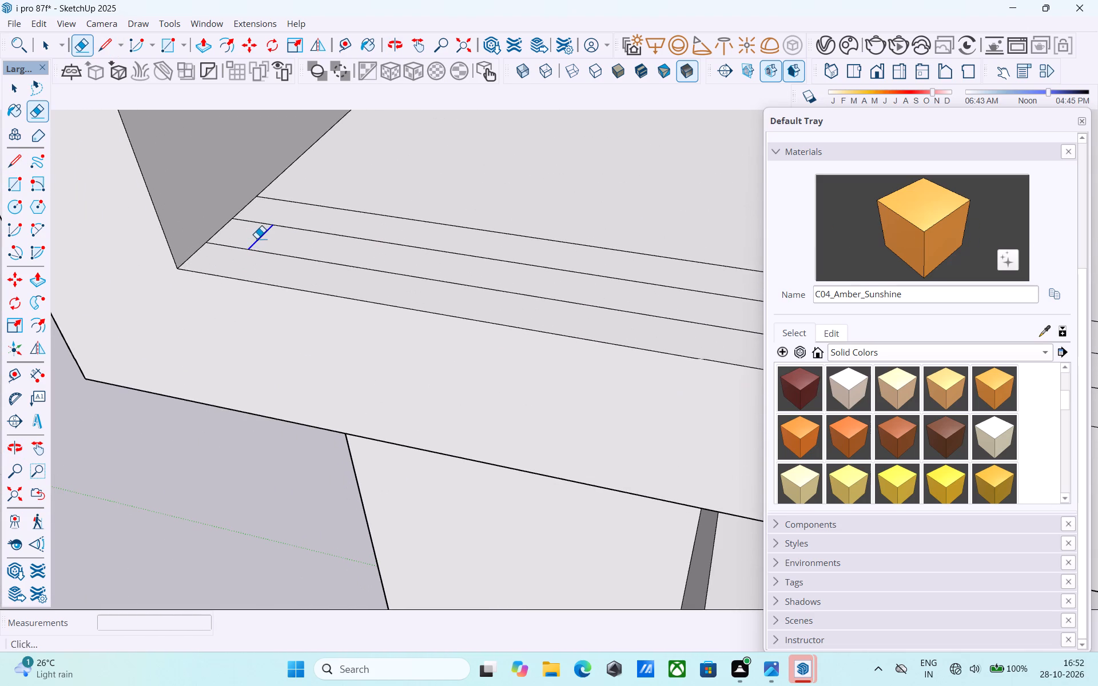
middle_click_drag(261, 233, 213, 220, "shift")
Push/Pull the narrow middle strip on the tall frame's bottom slab up 3' as a balcony parapet.
key("space")
left_click(228, 216)
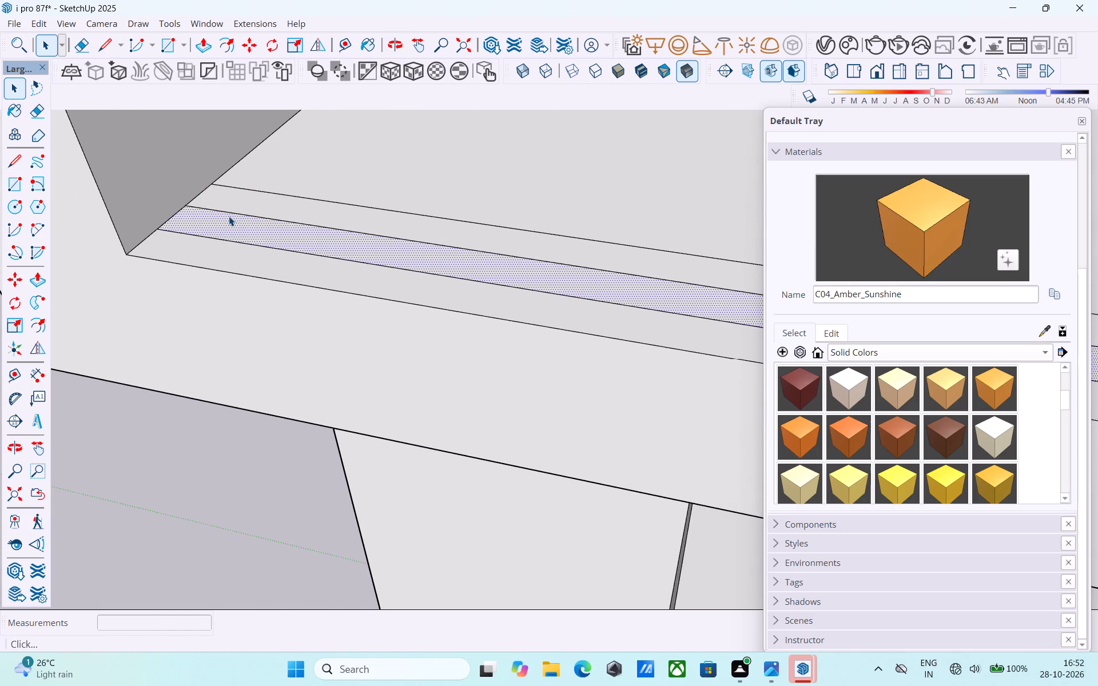
key("p")
left_click(229, 216)
type("3'")
key("Return")
key("space")
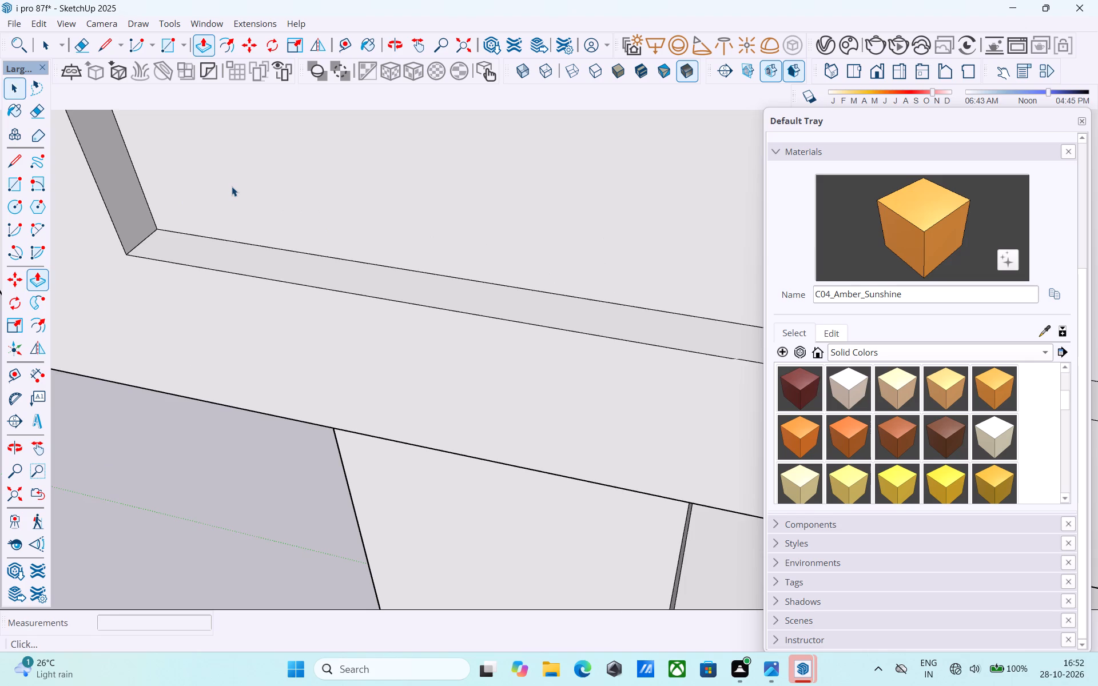
Save the model.
scroll(234, 189, "down", 16)
key("ctrl+s")
Examine the balcony frames below the tall frame, especially the projecting floor slab above the brown frame, from several angles.
scroll(238, 213, "down", 10)
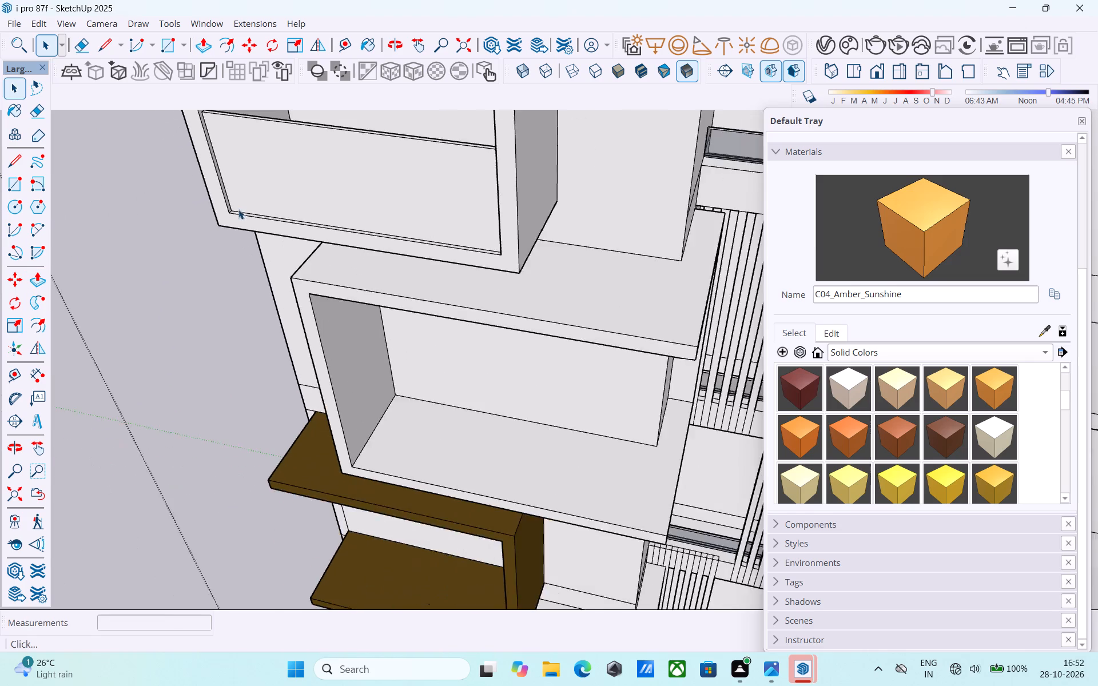
scroll(238, 209, "down", 12)
middle_click_drag(273, 218, 496, 246, "shift")
middle_click_drag(491, 246, 311, 247)
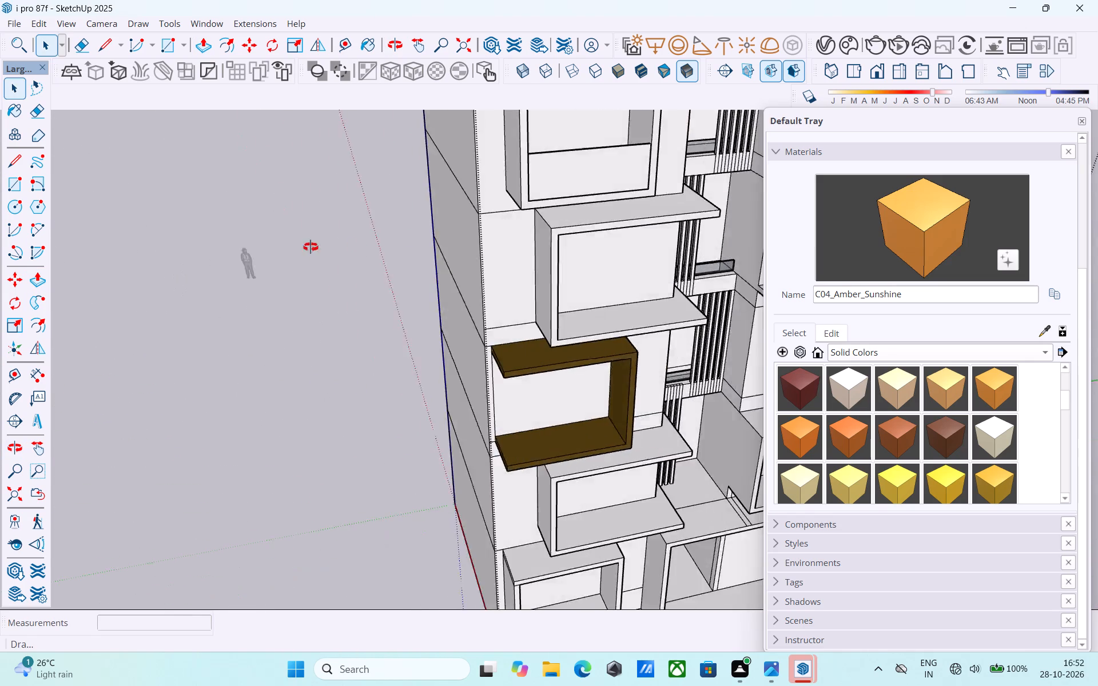
middle_click_drag(311, 247, 257, 247)
middle_click_drag(439, 310, 360, 302)
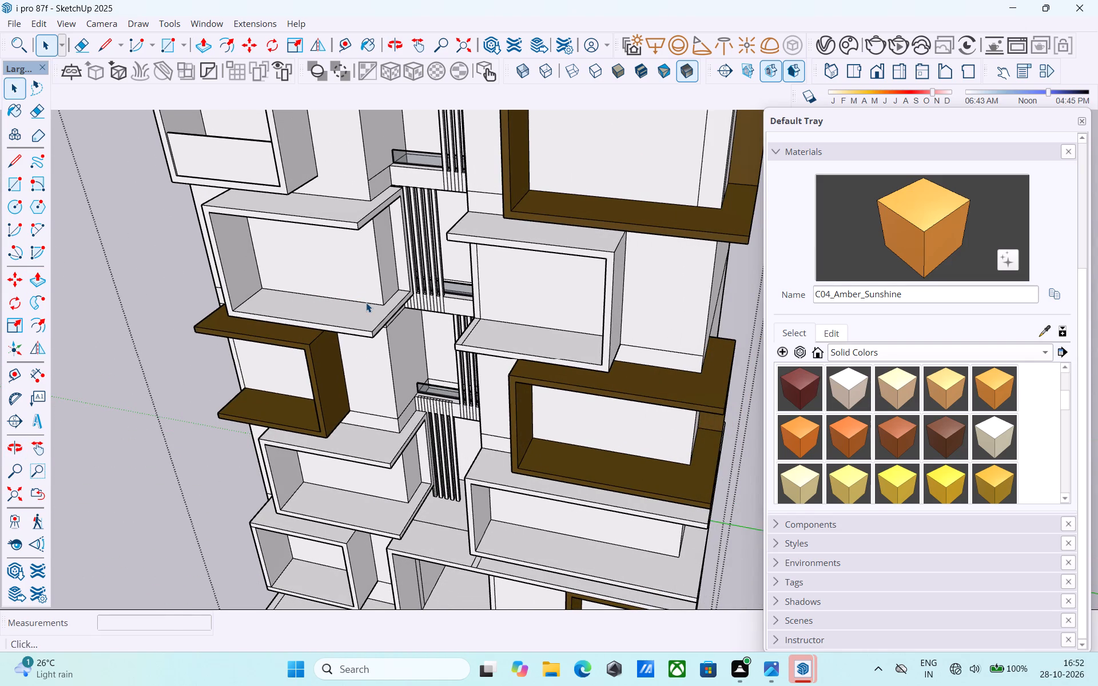
middle_click_drag(366, 302, 384, 321)
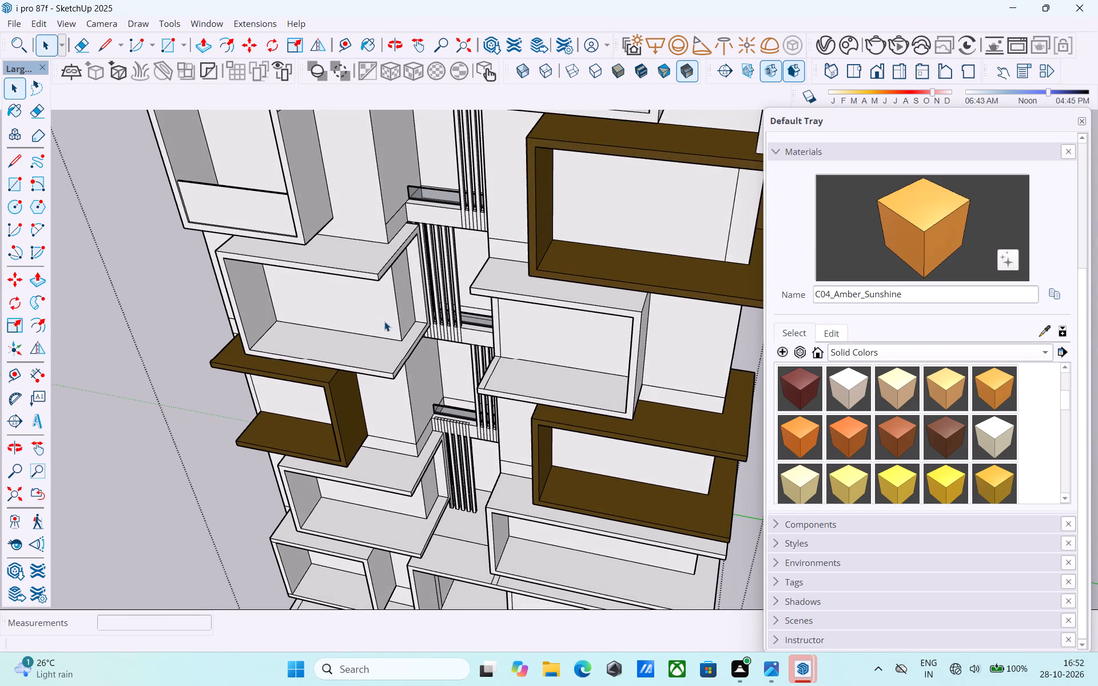
scroll(384, 321, "up", 6)
middle_click_drag(385, 337, 564, 253)
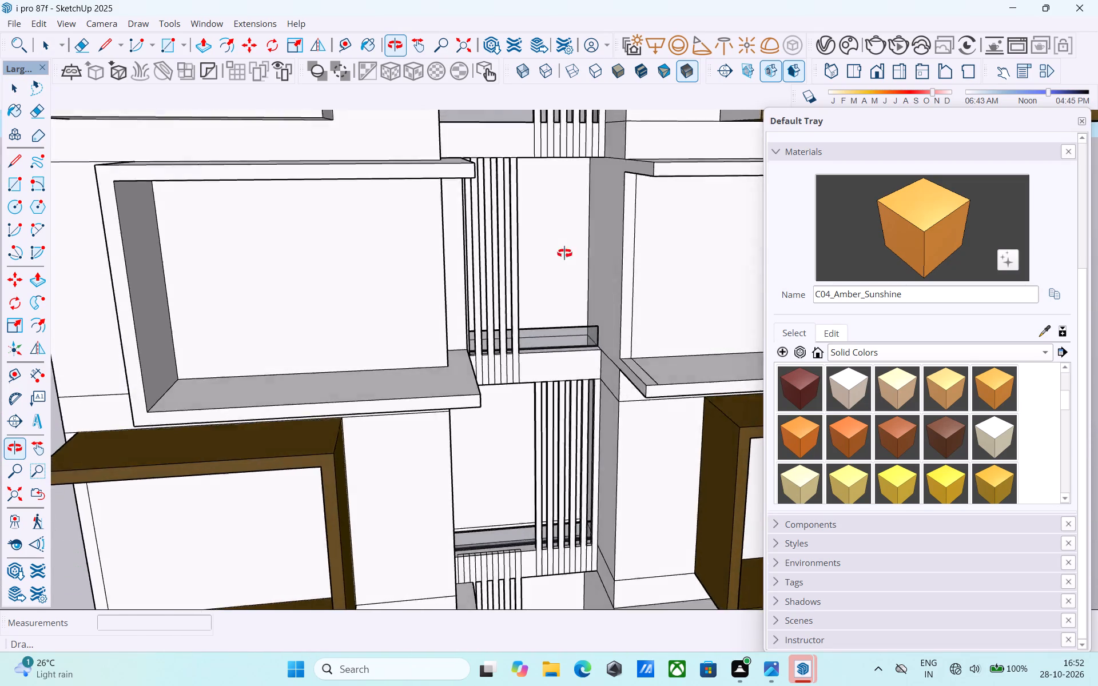
middle_click_drag(564, 253, 441, 345)
scroll(433, 353, "up", 3)
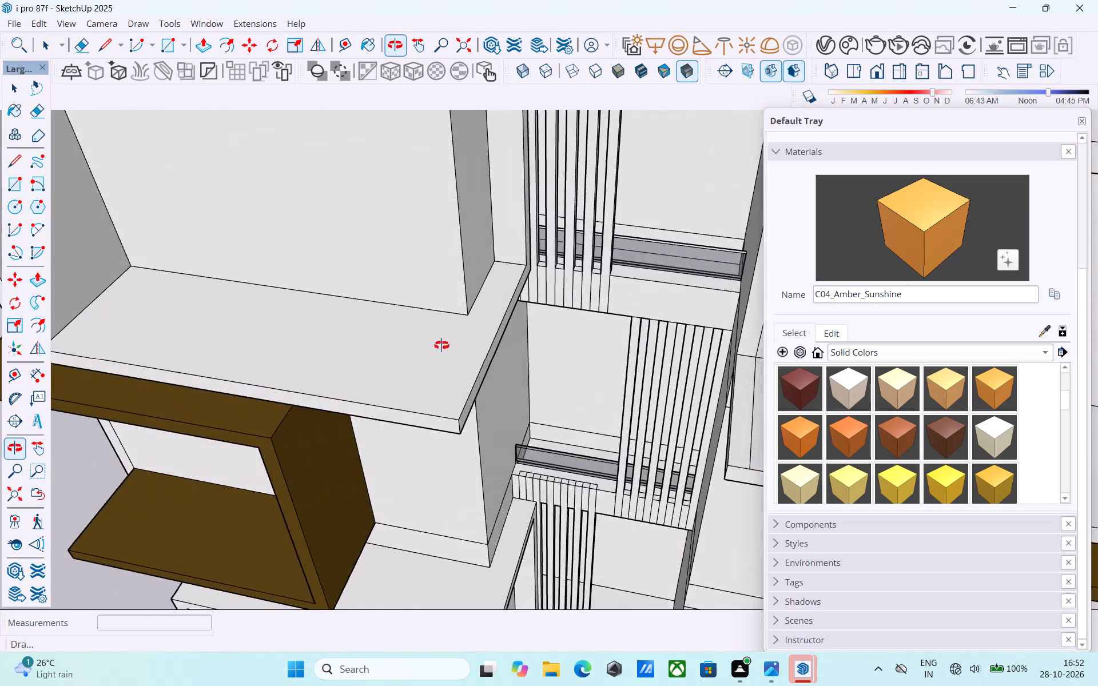
middle_click_drag(441, 345, 443, 344)
scroll(441, 345, "up", 9)
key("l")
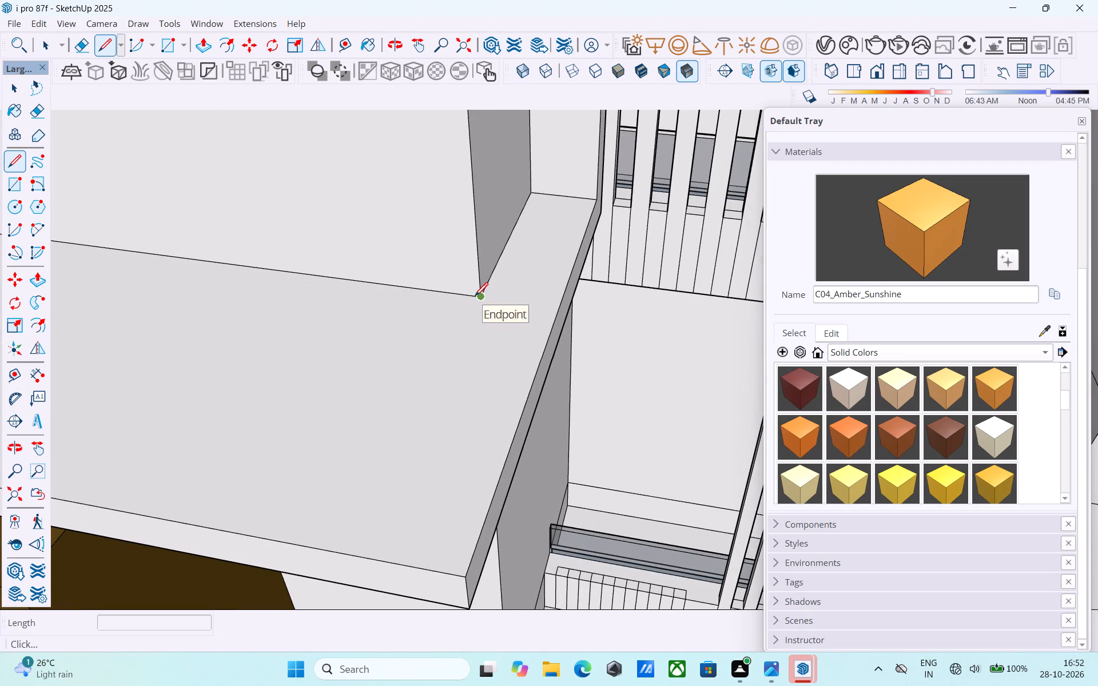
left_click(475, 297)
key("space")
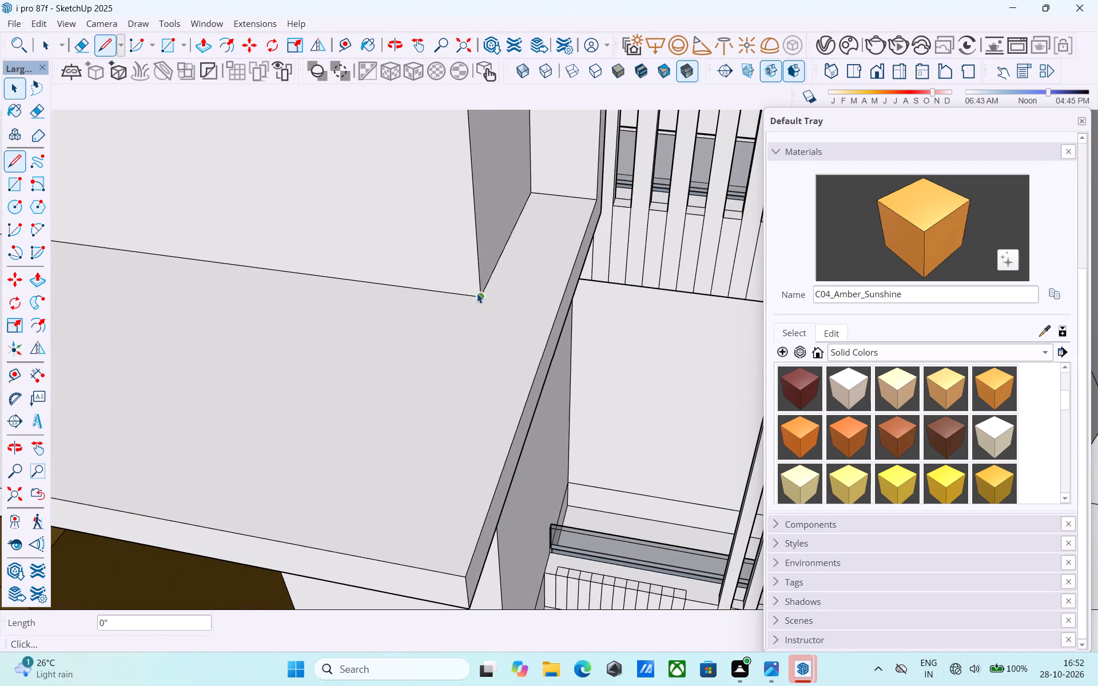
Offset the top face of the projecting balcony slab above the brown frame inward by 4.5".
scroll(477, 293, "down", 6)
left_click(419, 341)
scroll(419, 340, "down", 4)
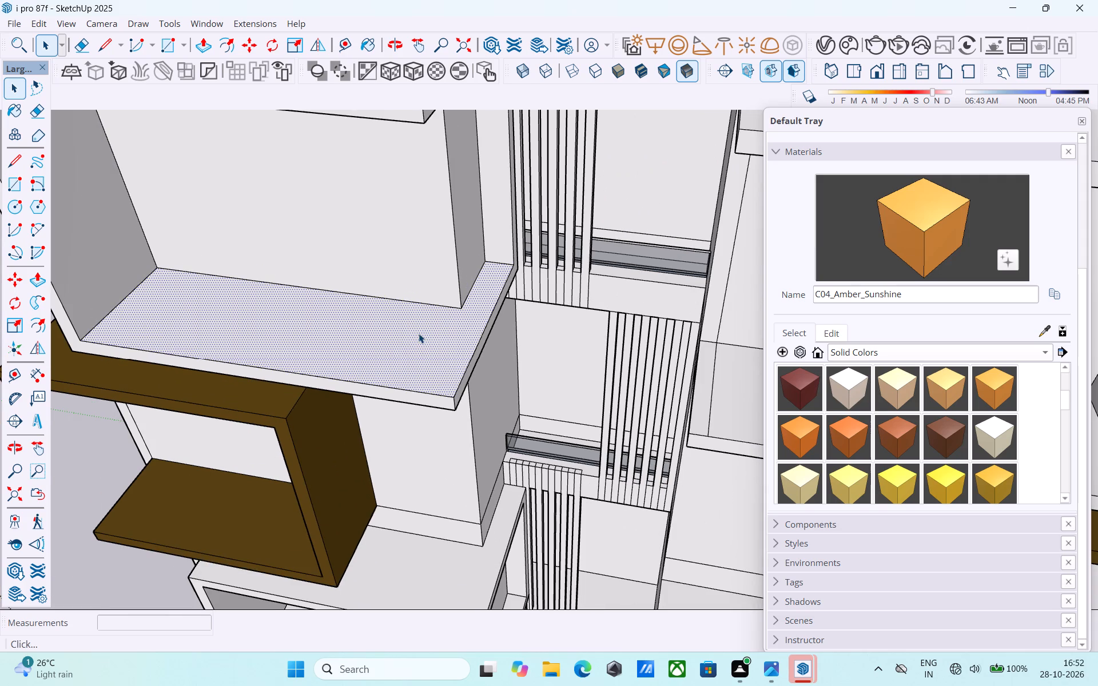
key("f")
left_click(419, 333)
type("4.")
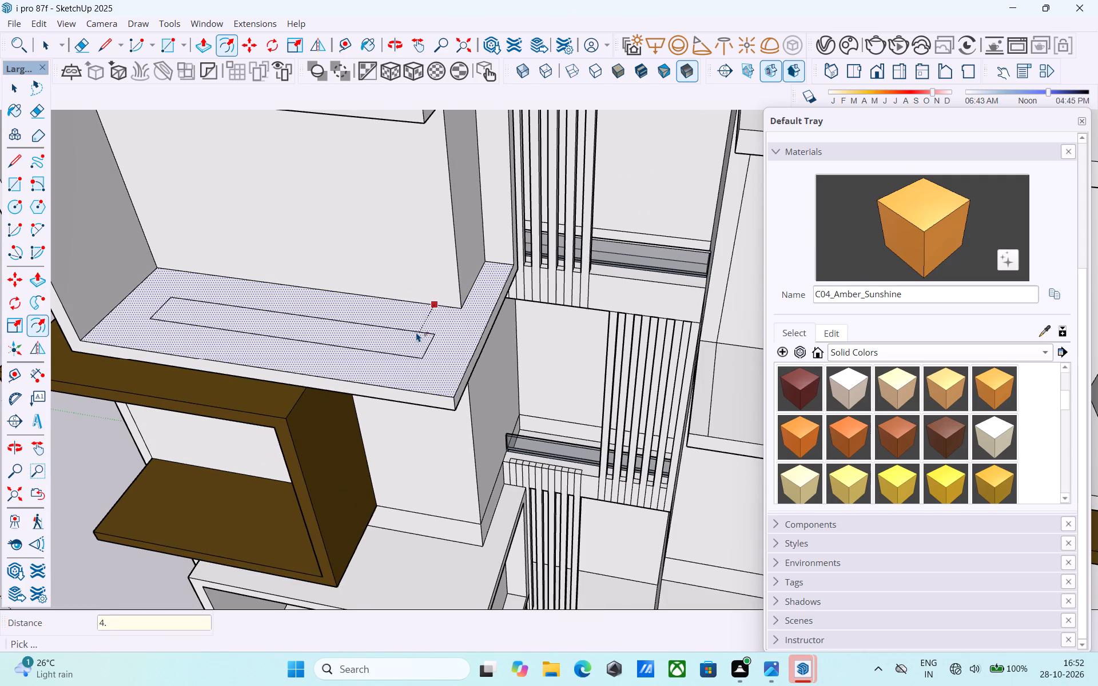
key("5")
key("shift+quotedbl")
key("Return")
key("space")
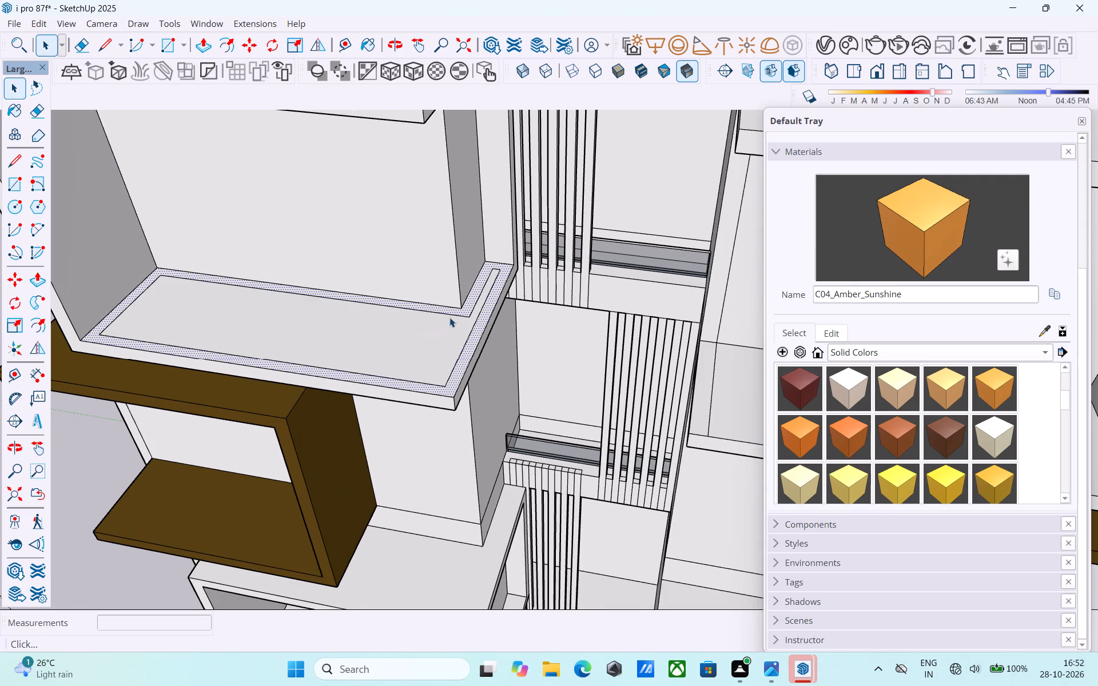
Draw a line from the offset outline's inner corner across to its outer side, separating the narrow side return.
key("l")
scroll(449, 317, "up", 3)
left_click(478, 316)
left_click(487, 318)
key("space")
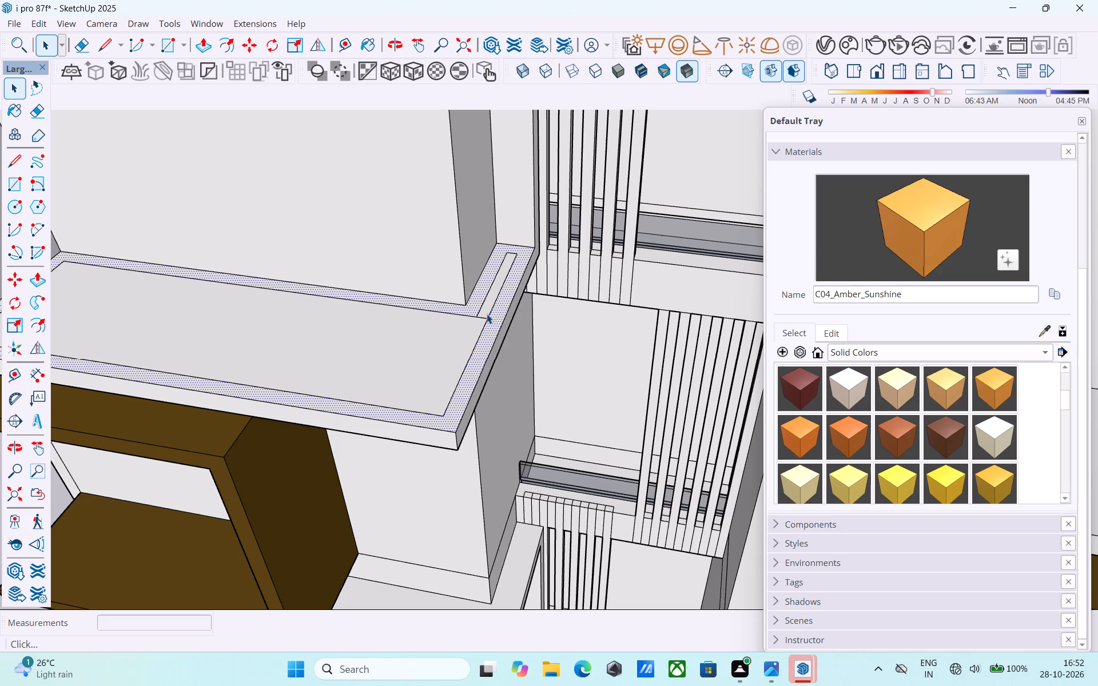
Draw a 4' line across the slab above the brown frame, from the rear wall corner to the front edge.
key("l")
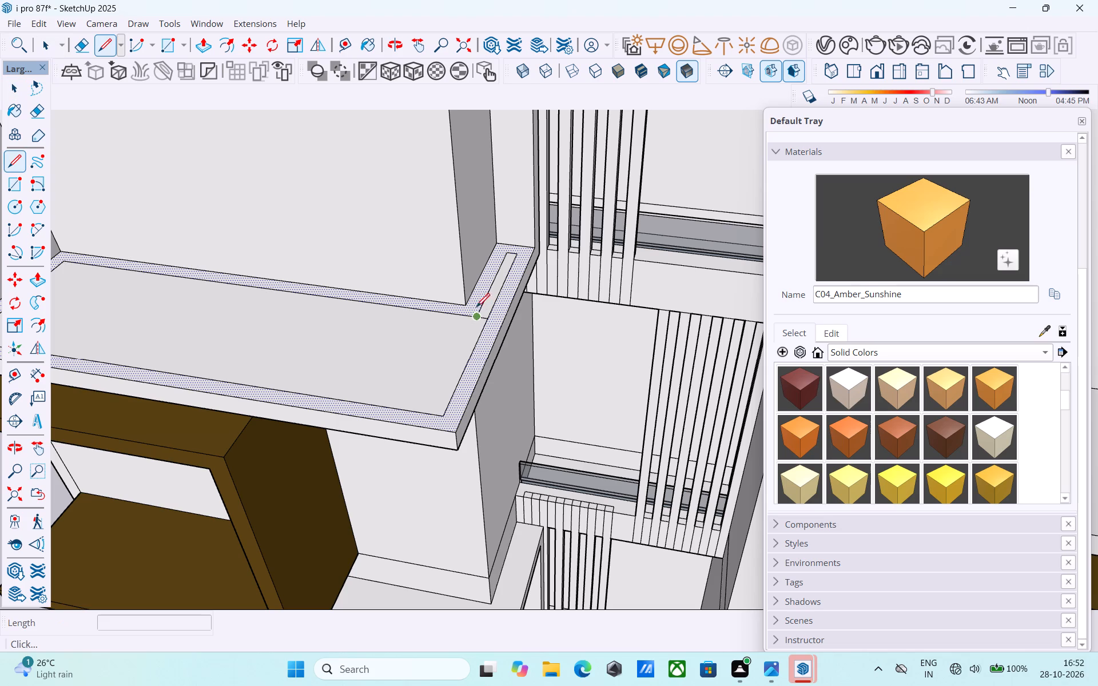
left_click(467, 307)
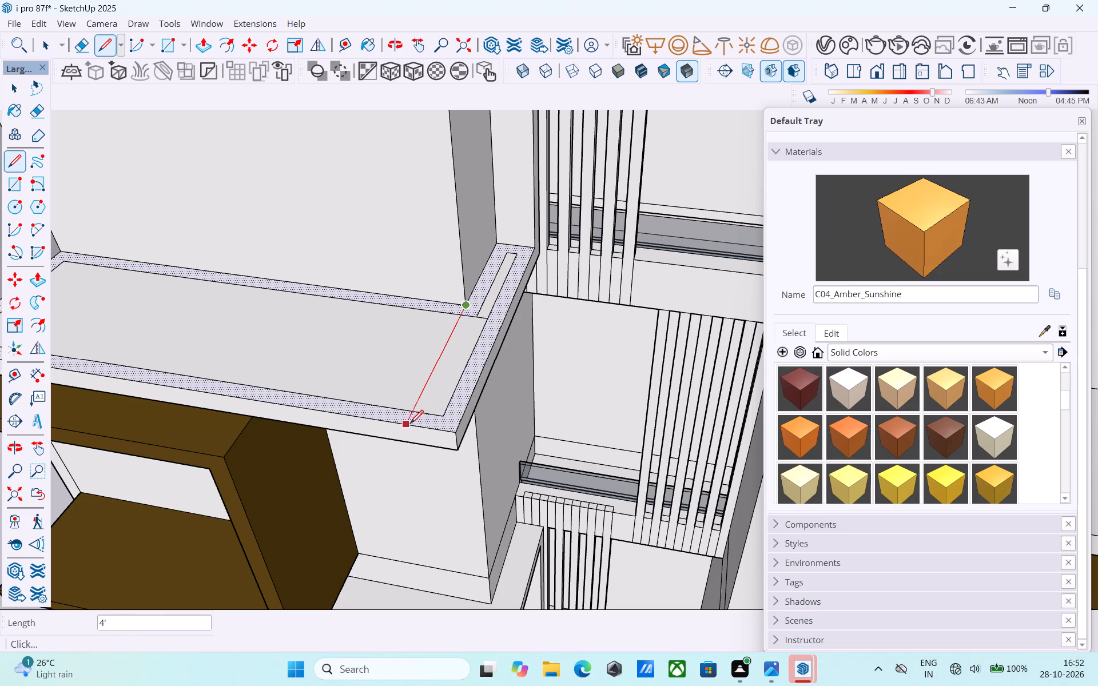
left_click(409, 425)
Erase the leftover offset and dividing lines on the slab's side return beyond the new cross line.
key("e")
scroll(420, 416, "up", 3)
left_click_drag(423, 415, 426, 410)
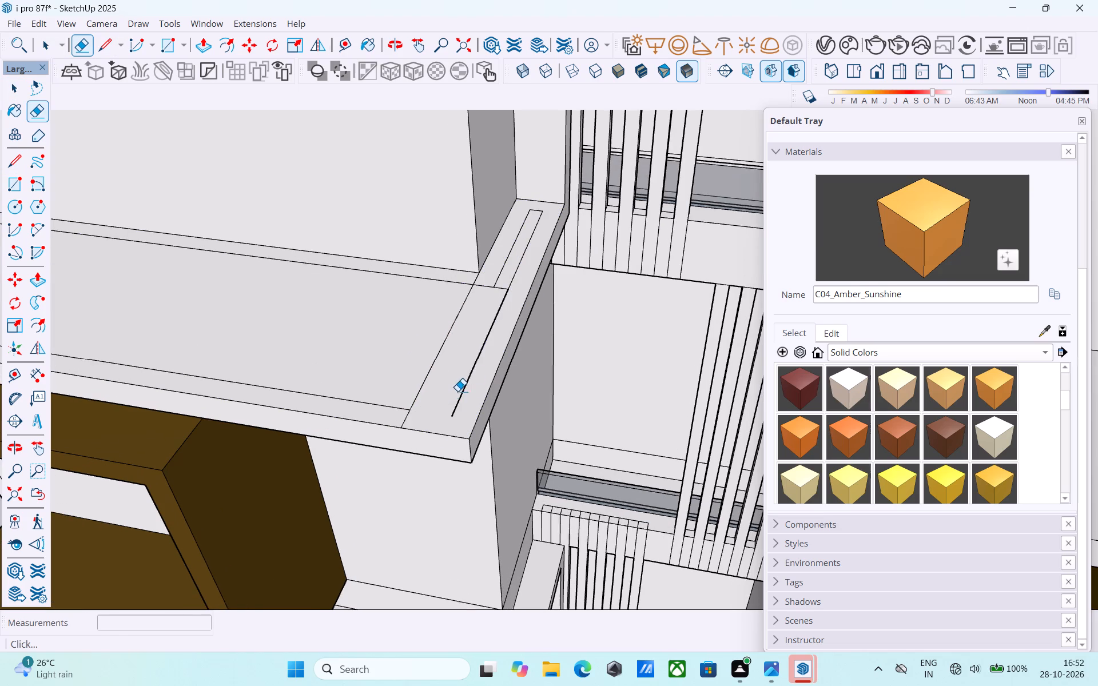
left_click_drag(491, 342, 481, 334)
left_click_drag(490, 296, 498, 262)
left_click(510, 267)
left_click_drag(514, 275, 494, 284)
left_click_drag(499, 283, 504, 293)
left_click_drag(534, 208, 538, 214)
scroll(526, 244, "down", 6)
scroll(451, 342, "up", 7)
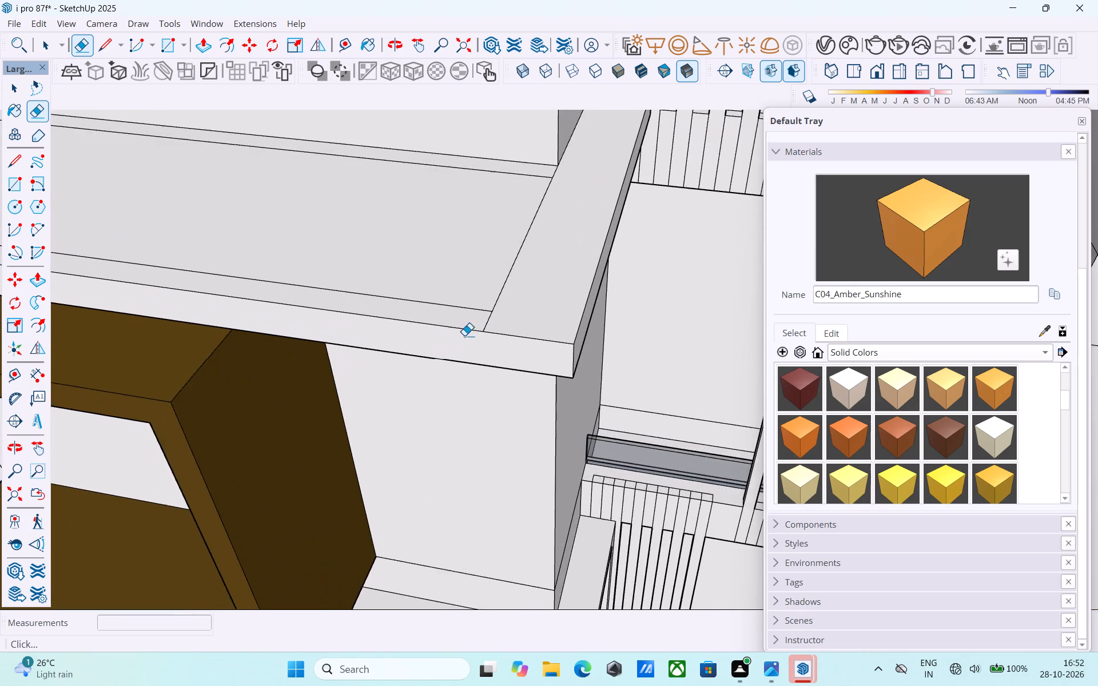
Copy the cross line 4 1/2" inward along the slab to form the side railing strip.
scroll(464, 336, "up", 5)
key("space")
left_click(500, 293)
key("m")
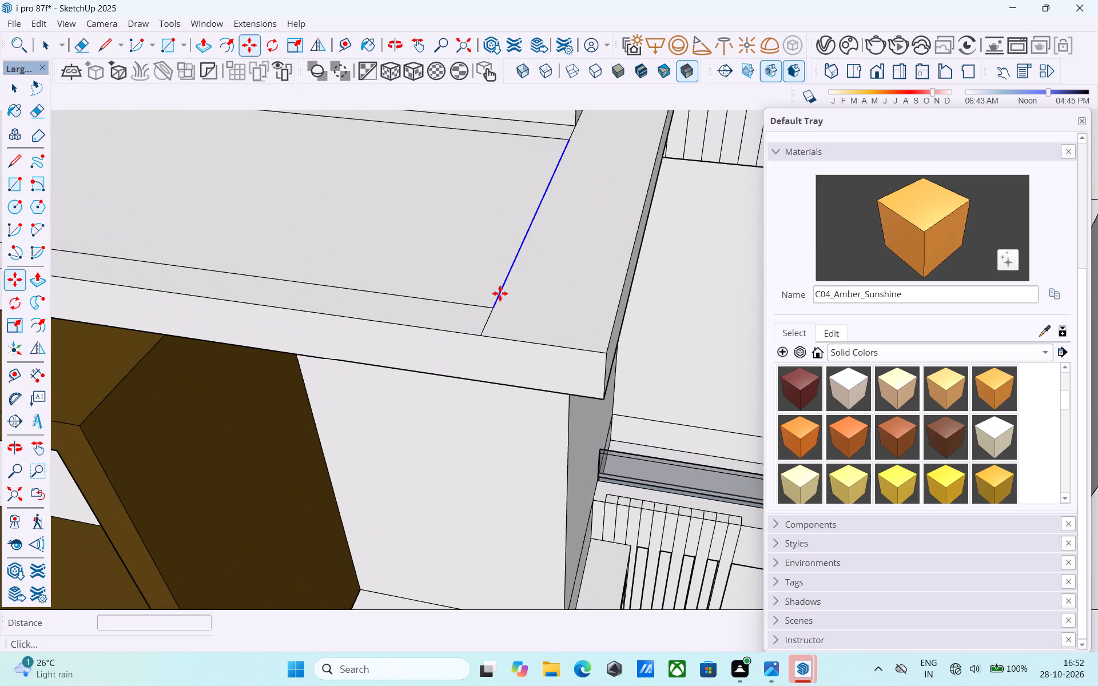
left_click(495, 302)
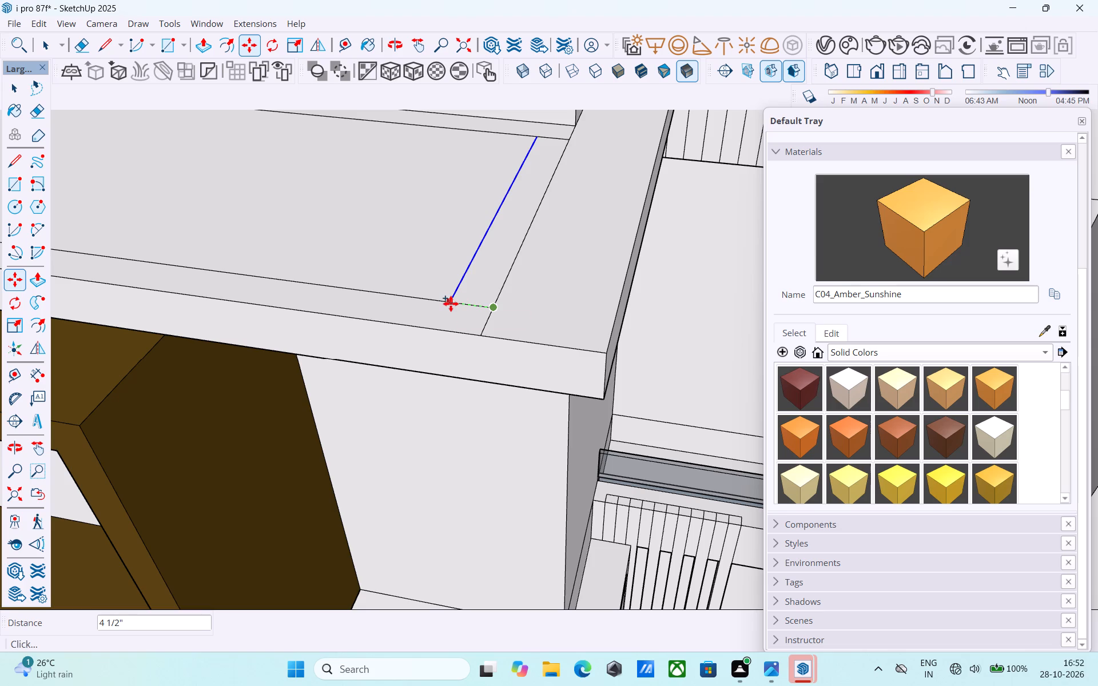
left_click(451, 304)
Erase the short stub of the front offset line between the copied line and the cross line.
scroll(526, 301, "down", 10)
middle_click_drag(539, 302, 546, 323)
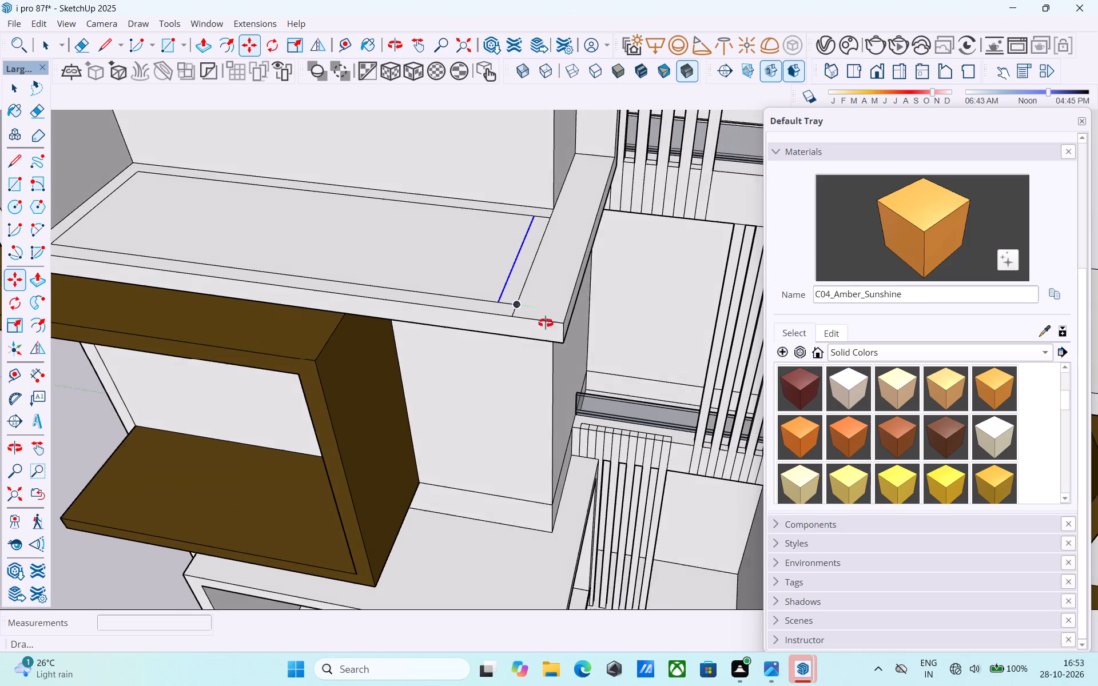
middle_click_drag(546, 323, 558, 348)
key("e")
scroll(514, 298, "up", 5)
left_click_drag(486, 312, 490, 309)
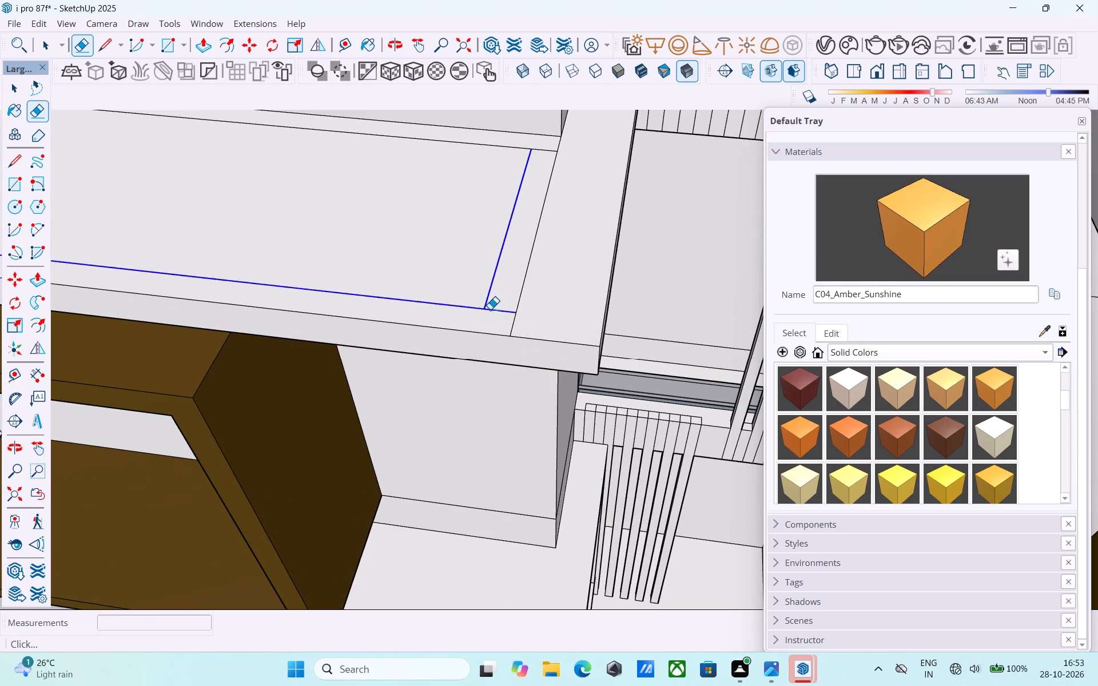
left_click_drag(490, 309, 503, 302)
key("ctrl+z")
left_click_drag(504, 302, 501, 322)
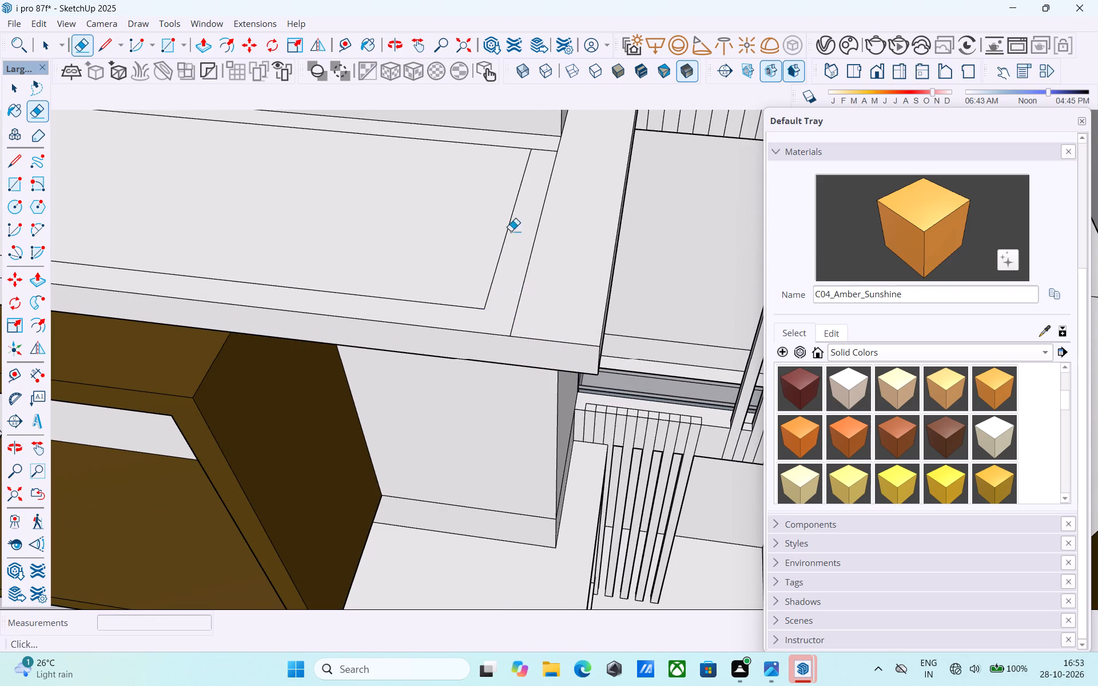
Extend the front offset line 4 1/2" to the enclosed end's side wall and erase the side and rear offset lines.
scroll(598, 184, "down", 6)
scroll(643, 243, "down", 1)
middle_click_drag(639, 249, 615, 257)
key("space")
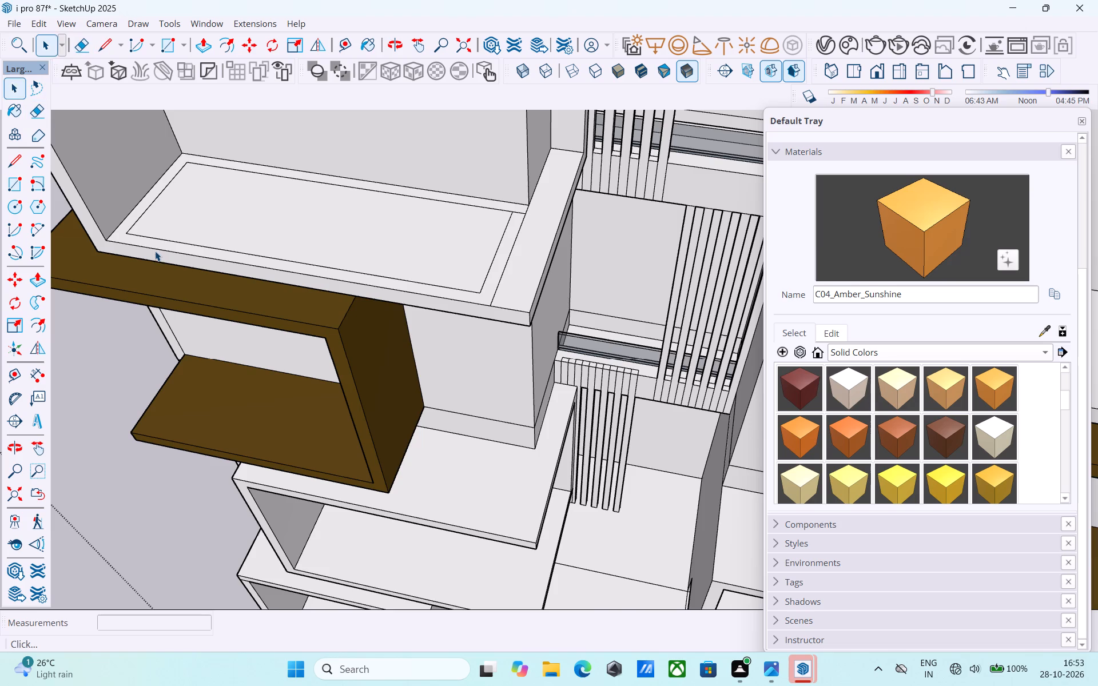
key("l")
scroll(136, 238, "up", 3)
left_click(128, 233)
left_click(113, 230)
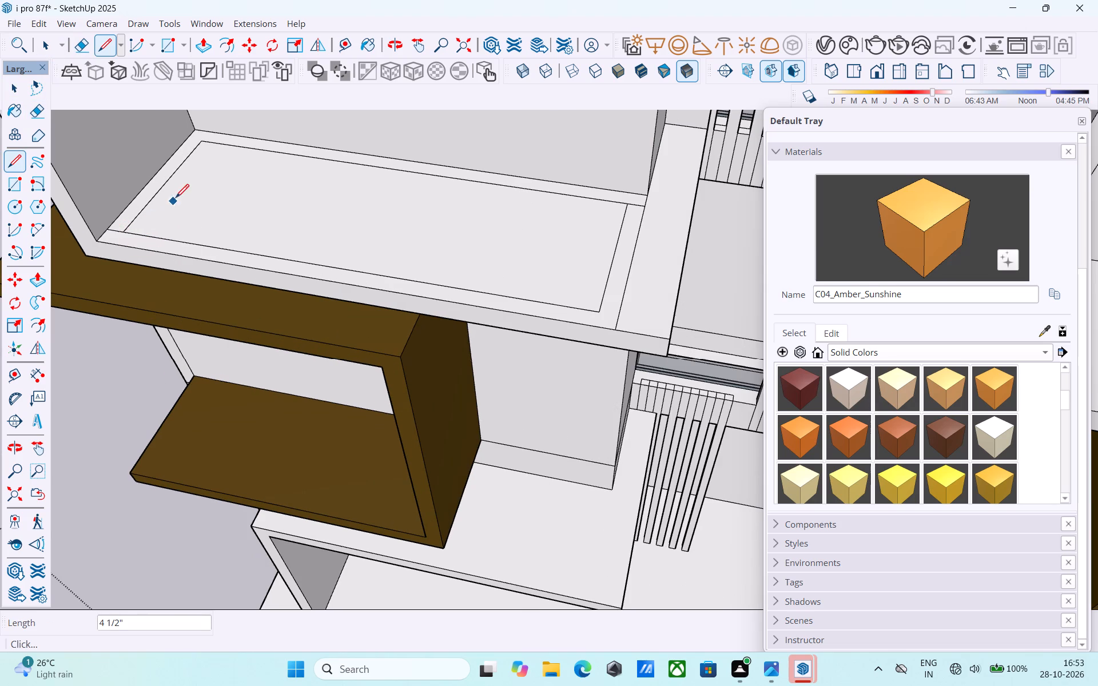
key("e")
left_click_drag(183, 173, 173, 167)
left_click_drag(257, 158, 250, 147)
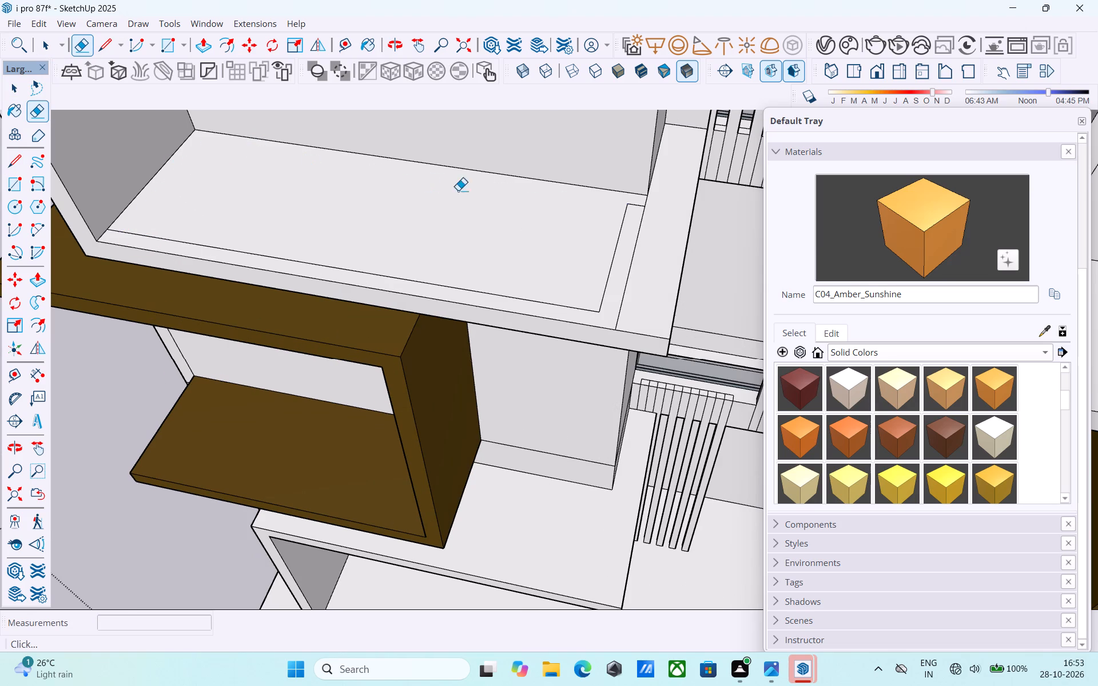
Extend the side strip's inner line to the rear wall and erase the short offset stub crossing the strip.
scroll(619, 195, "up", 2)
key("l")
scroll(623, 197, "up", 1)
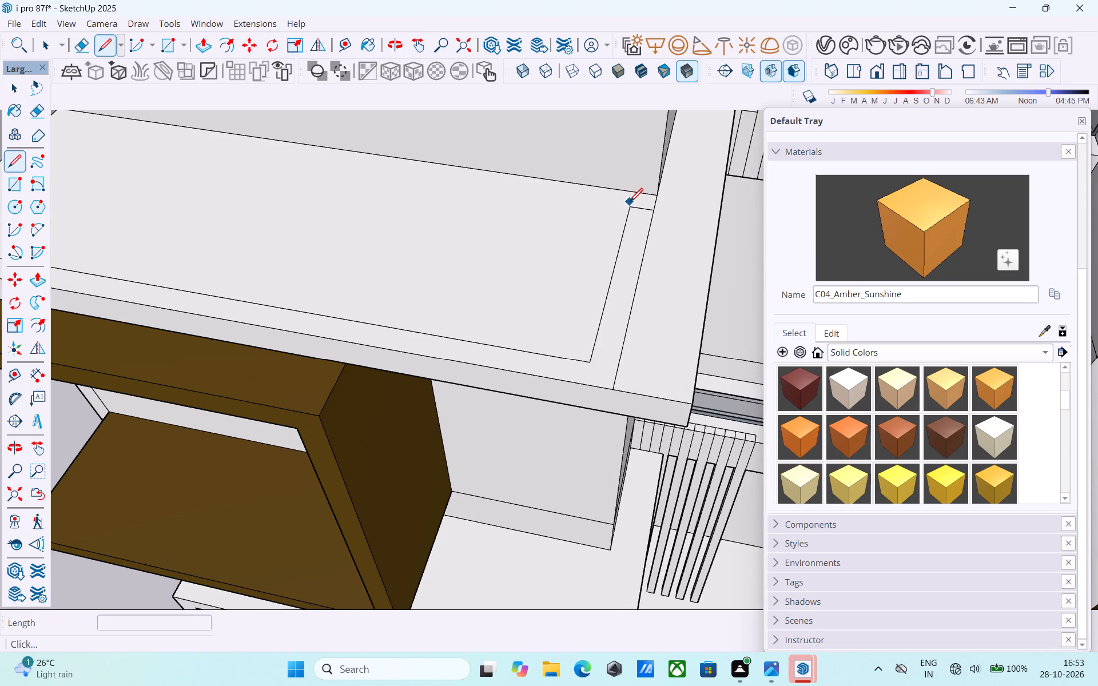
left_click(630, 204)
left_click(631, 193)
key("space")
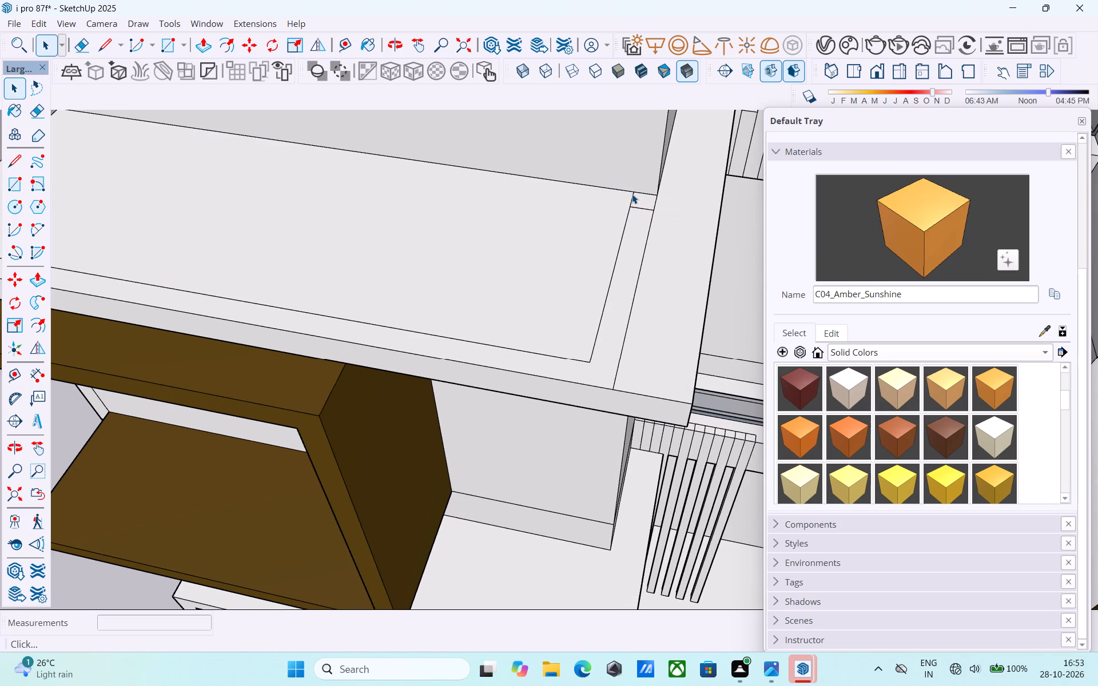
scroll(632, 195, "up", 5)
key("e")
left_click_drag(645, 211, 647, 220)
Offset the L-shaped railing strip inward by 1.5".
key("space")
scroll(648, 230, "down", 4)
left_click(648, 230)
scroll(648, 230, "down", 3)
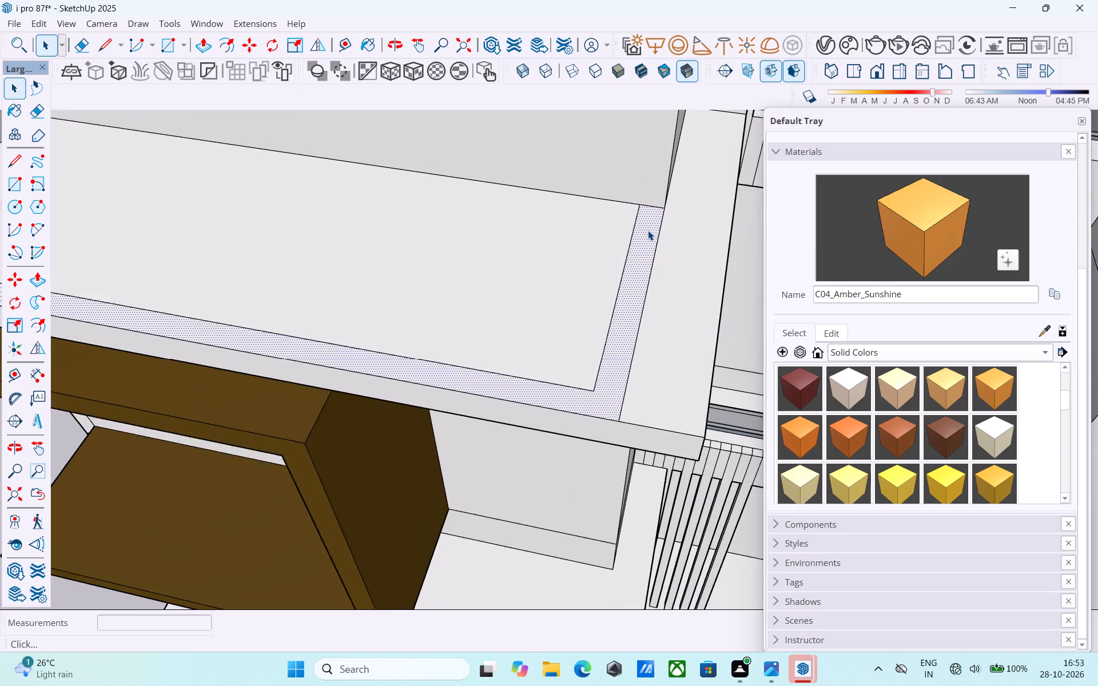
scroll(648, 230, "down", 1)
key("f")
left_click(648, 230)
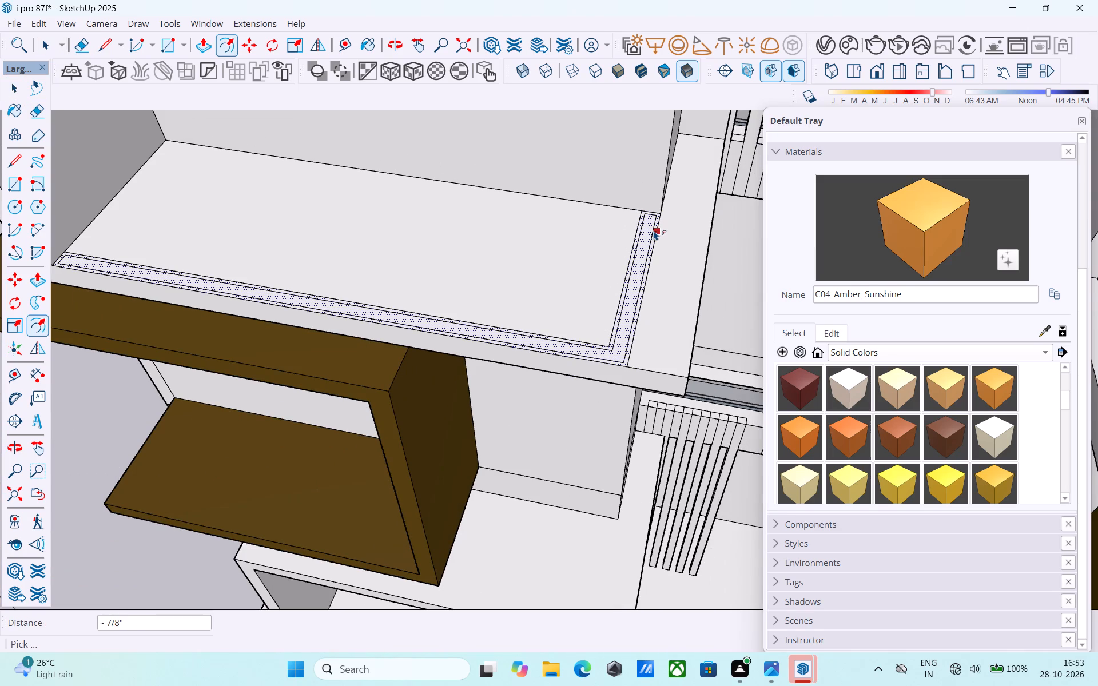
type("1.5\"")
key("Return")
key("space")
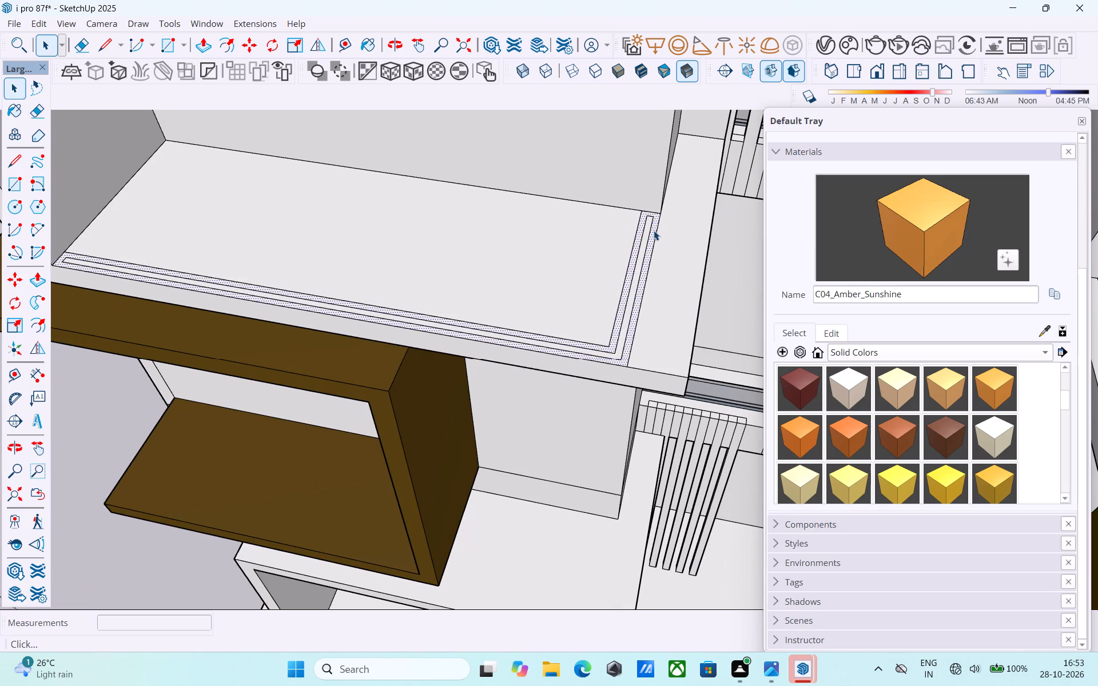
Draw two 1 1/2" lines extending the inner strip's edges to the rear wall.
type("l")
scroll(640, 217, "up", 7)
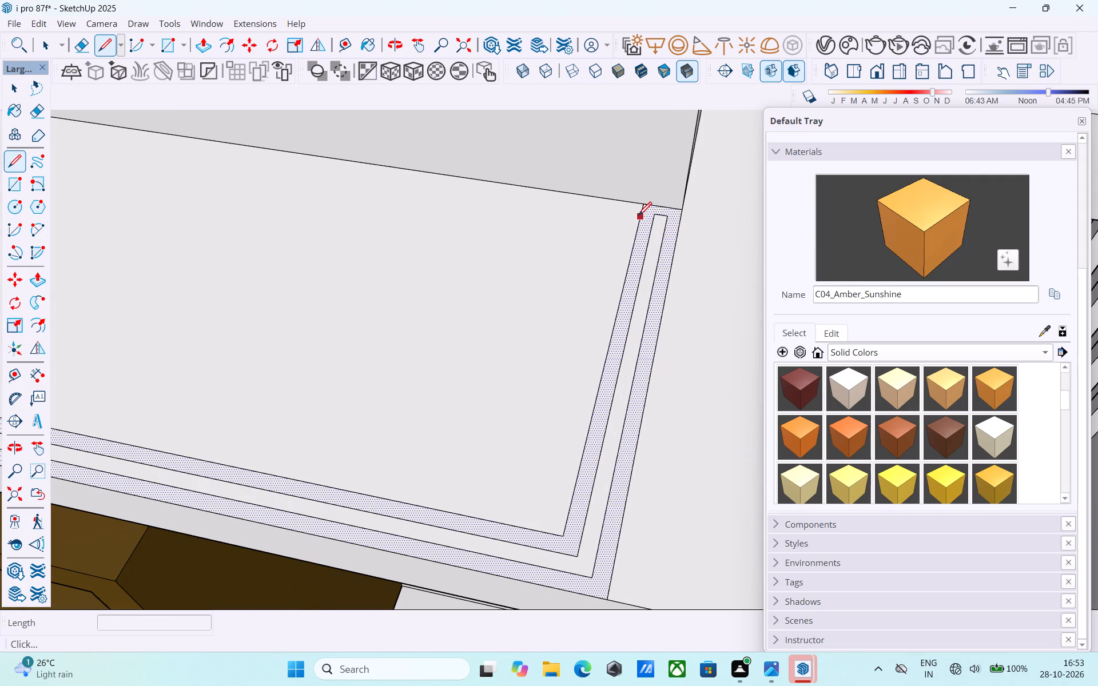
left_click(652, 216)
scroll(653, 208, "up", 5)
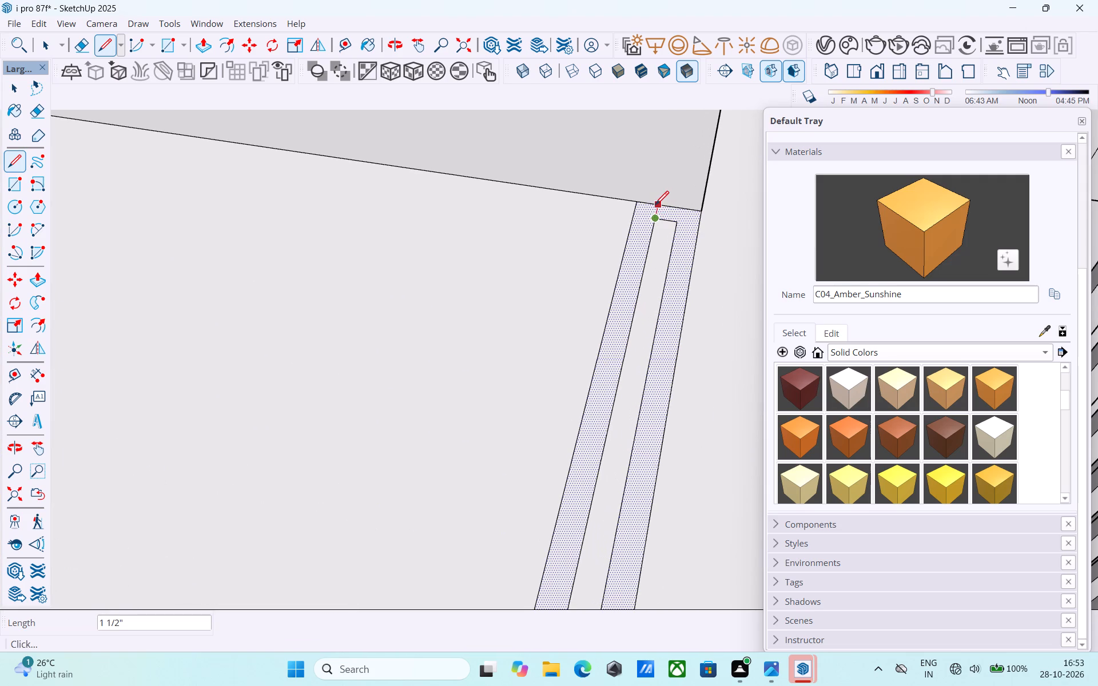
left_click(655, 206)
left_click(677, 224)
left_click(685, 213)
Draw two 1 1/2" lines extending the inner strip's edges to the side wall at the front strip's other end.
scroll(685, 213, "down", 2)
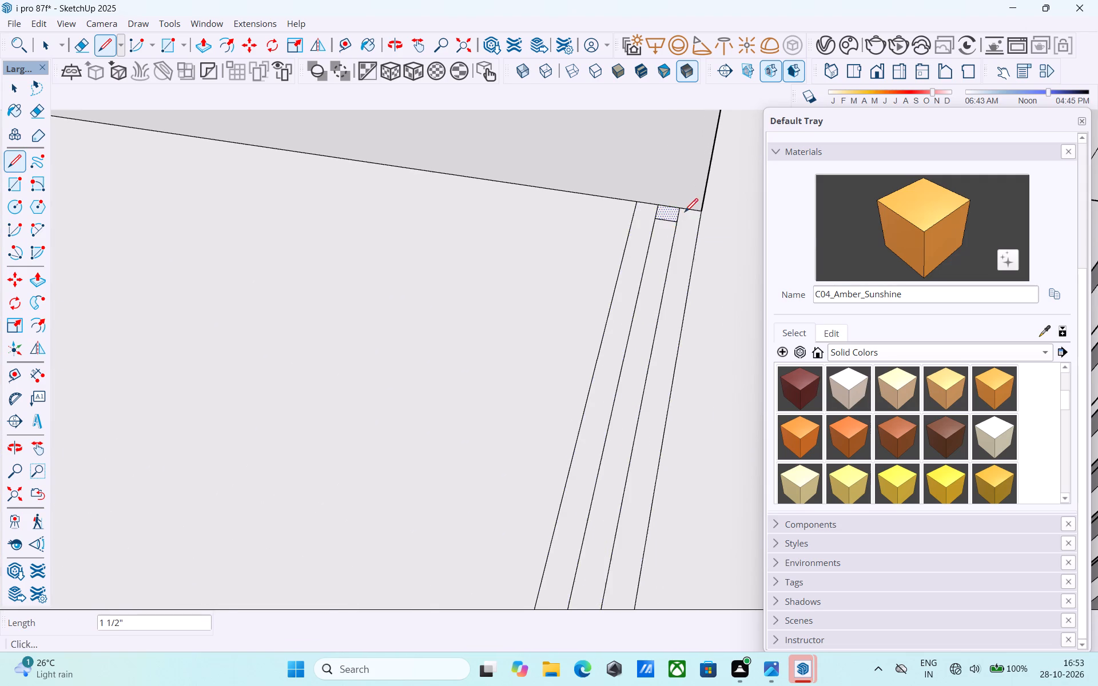
scroll(685, 213, "down", 12)
scroll(580, 225, "down", 2)
middle_click_drag(547, 237, 369, 238)
scroll(356, 119, "up", 4)
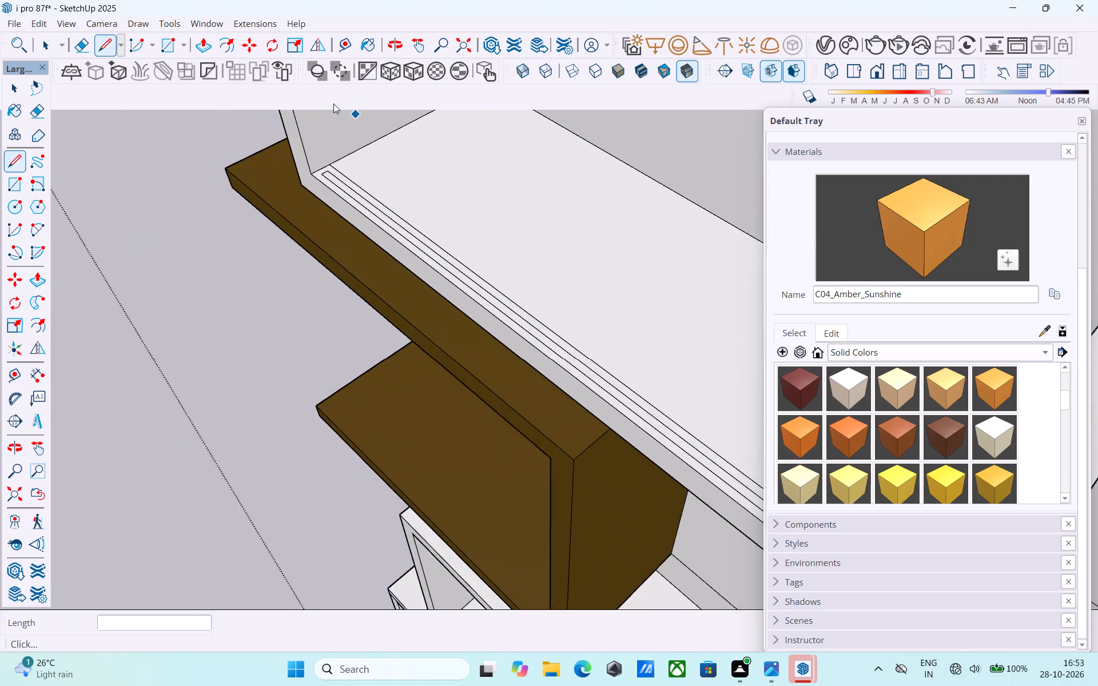
scroll(333, 103, "up", 12)
left_click(405, 194)
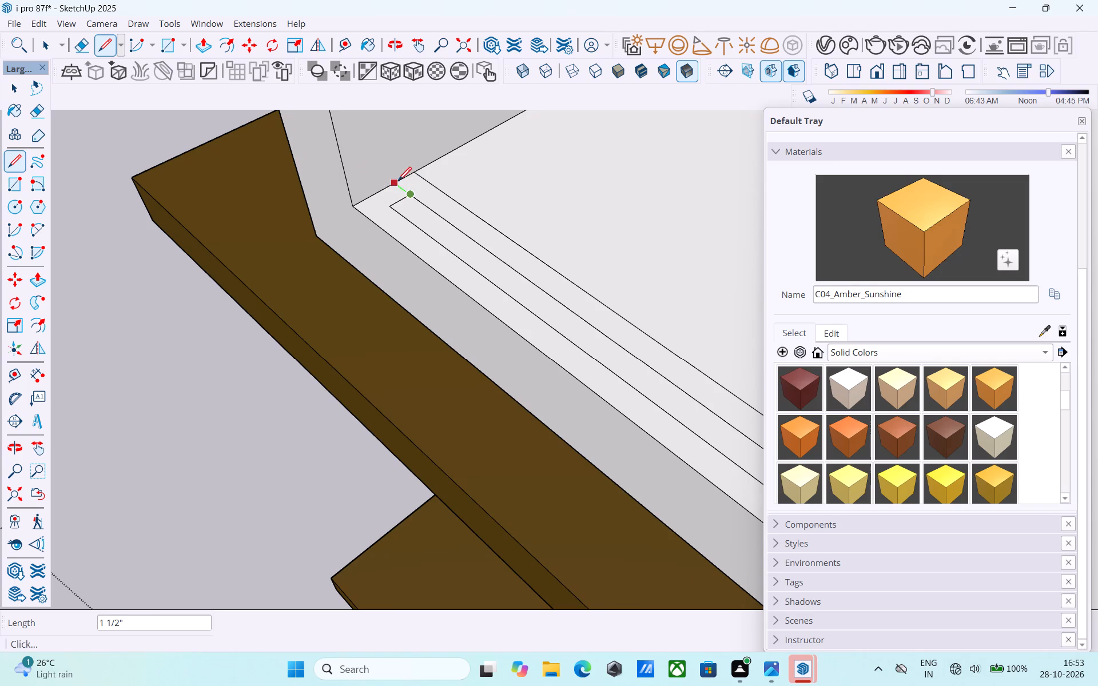
left_click(398, 182)
left_click(389, 204)
left_click(377, 193)
Erase the short end lines closing the inner strip at both walls.
key("e")
left_click_drag(405, 202, 397, 197)
scroll(273, 238, "down", 6)
scroll(227, 249, "down", 6)
middle_click_drag(402, 288, 460, 252)
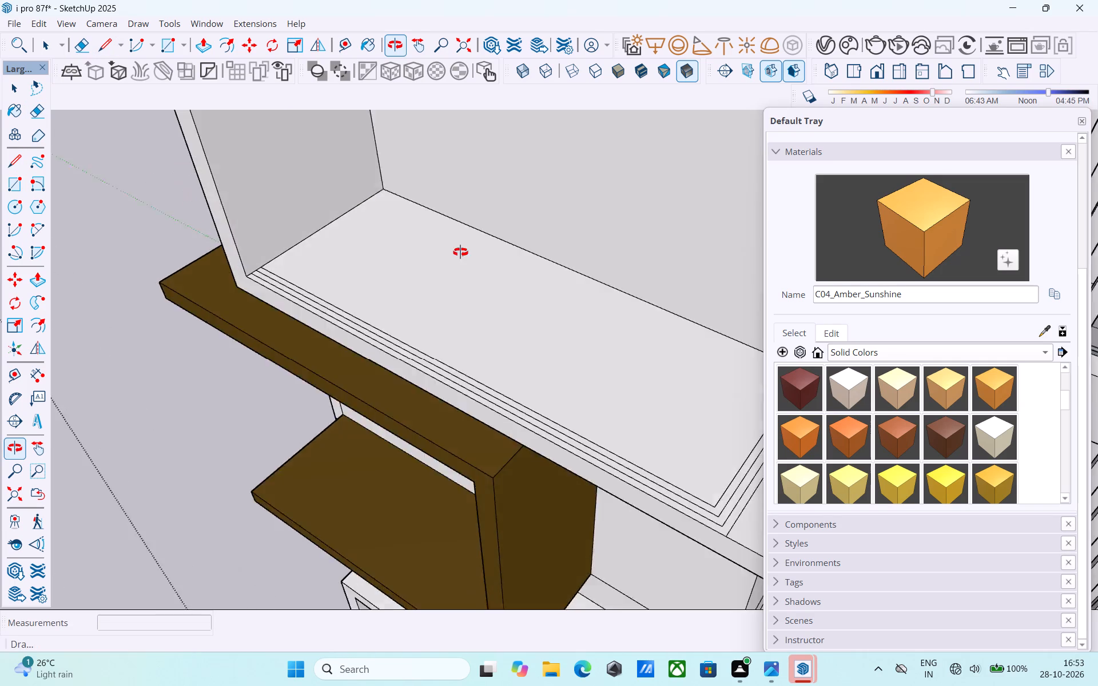
middle_click_drag(460, 252, 403, 306)
scroll(405, 306, "up", 9)
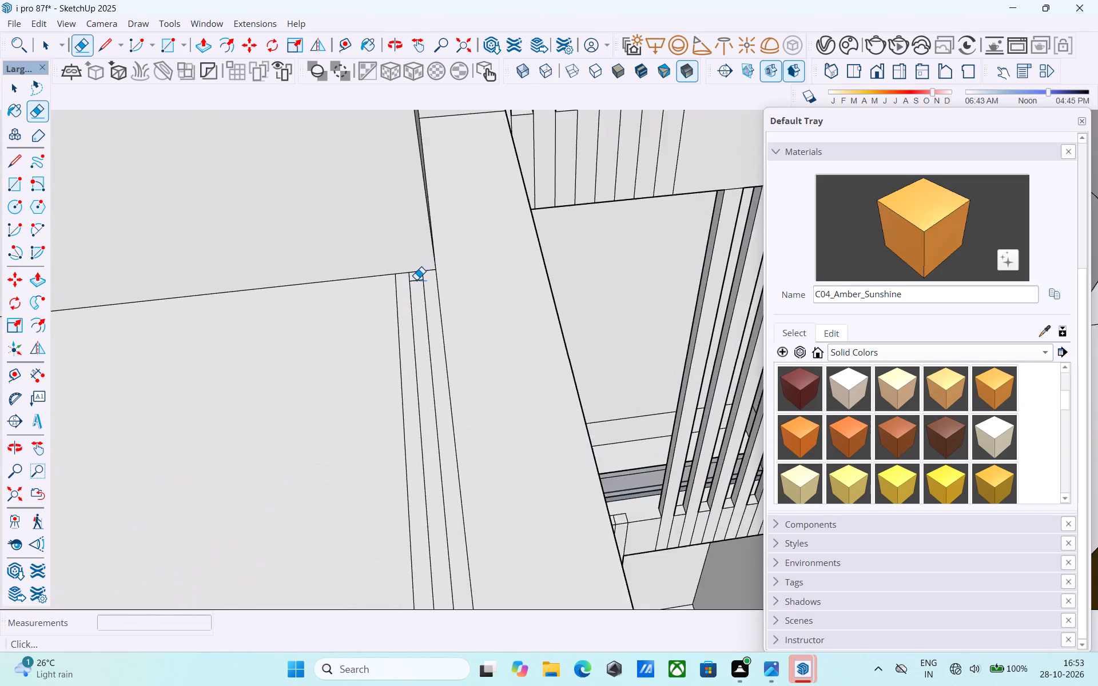
scroll(416, 280, "up", 4)
left_click(417, 279)
Push/Pull the thin inner strip up 3' to form the balcony parapet railing.
key("space")
left_click(417, 274)
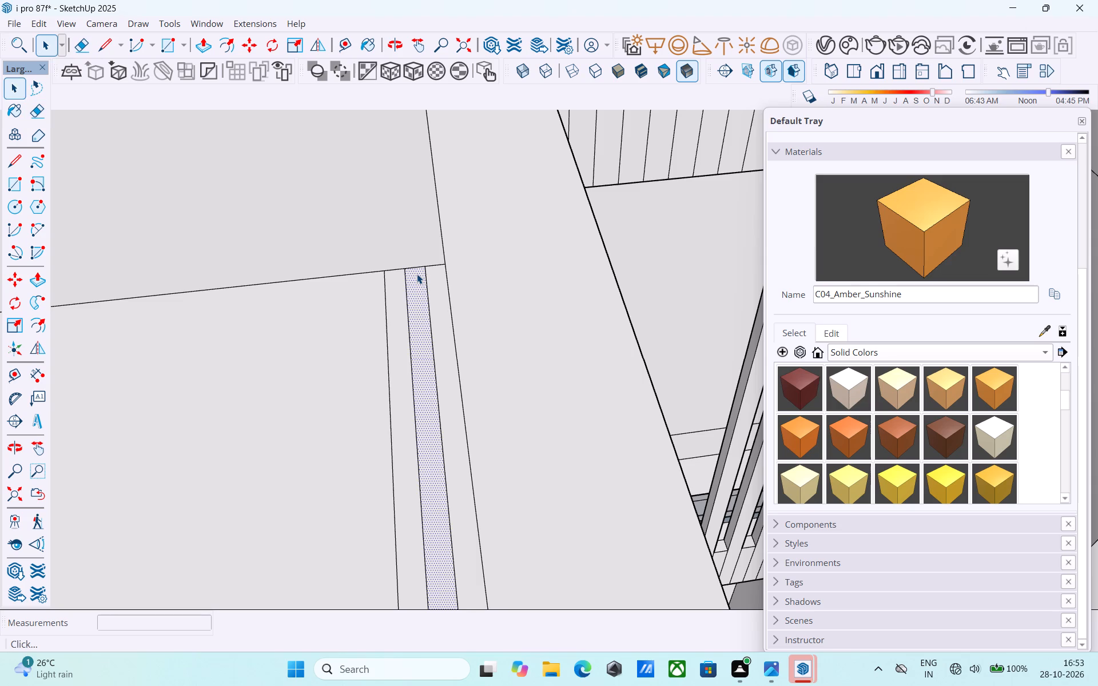
key("p")
left_click(417, 274)
key("3")
key("apostrophe")
key("Return")
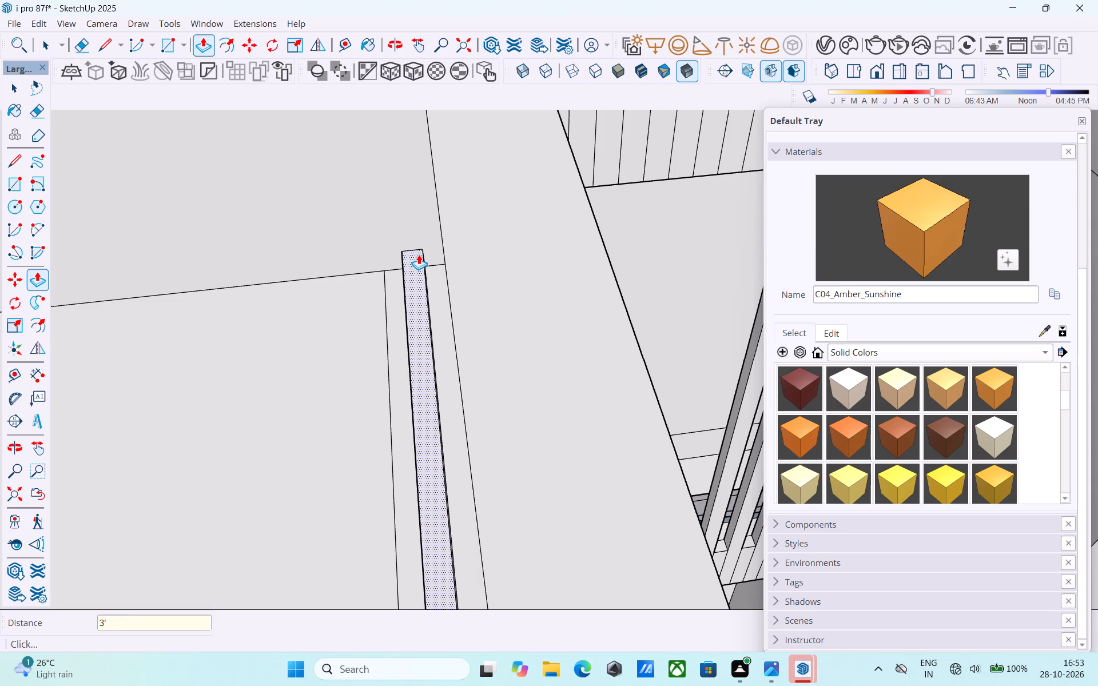
key("space")
Examine the facade's remaining balcony frames from several angles, especially the open-ended brown frame below the new railing.
scroll(419, 254, "down", 20)
scroll(419, 254, "down", 7)
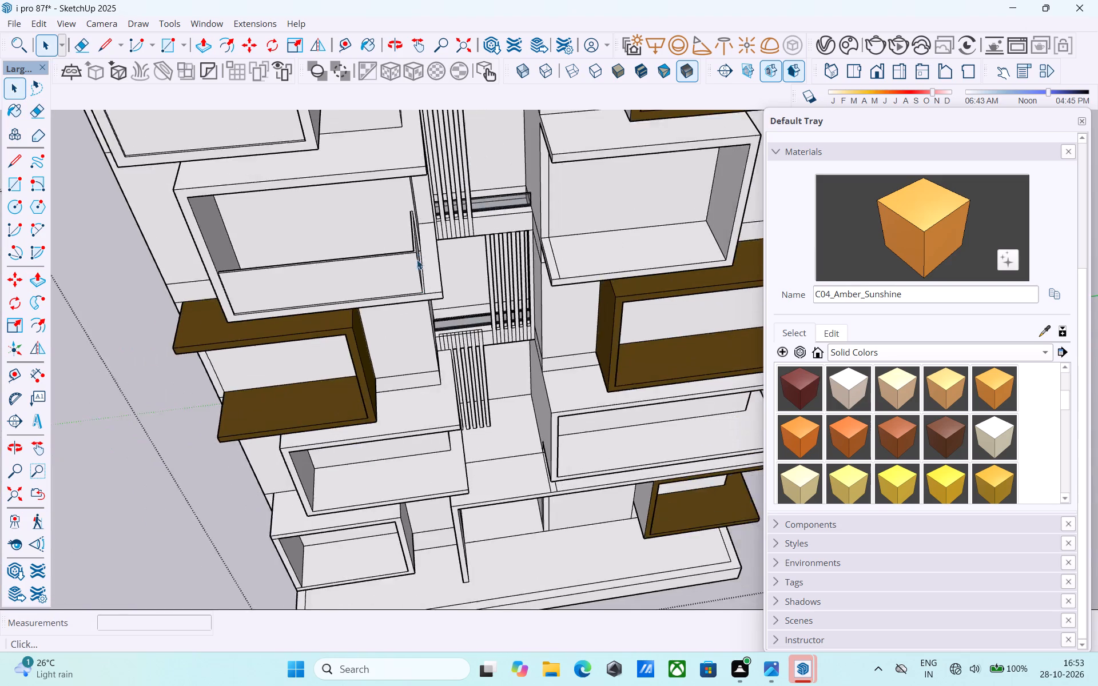
middle_click_drag(417, 274, 425, 227)
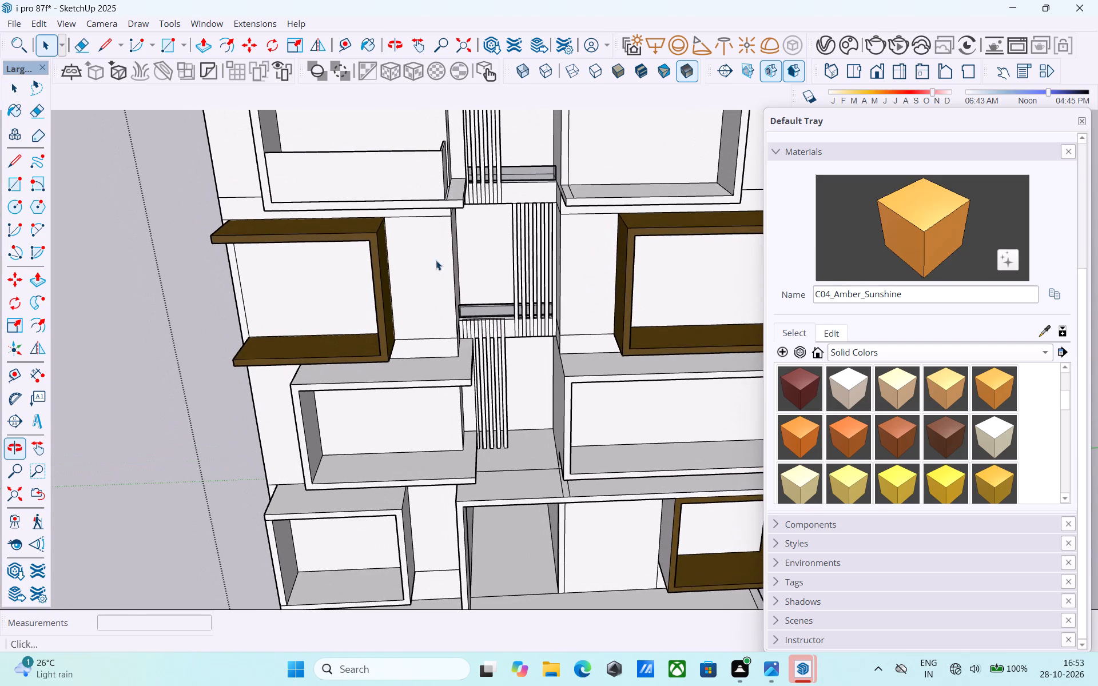
middle_click_drag(438, 285, 444, 197)
scroll(441, 196, "down", 5)
middle_click_drag(441, 196, 432, 238, "shift")
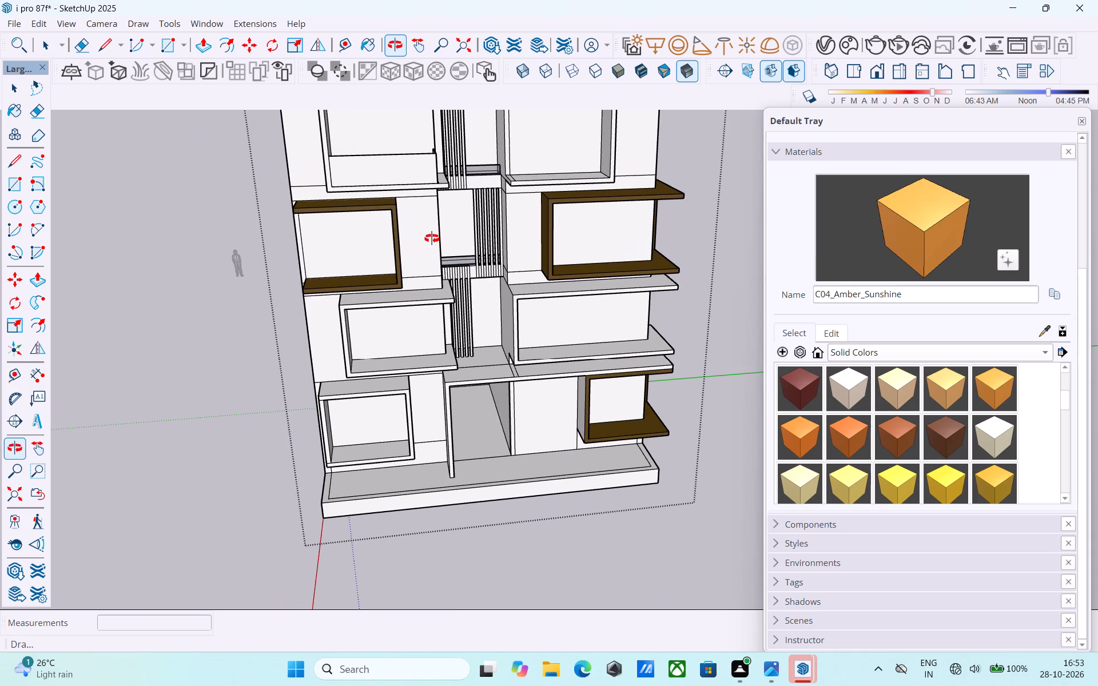
middle_click_drag(432, 238, 441, 225, "shift")
scroll(443, 221, "down", 5)
middle_click_drag(443, 221, 546, 264, "shift")
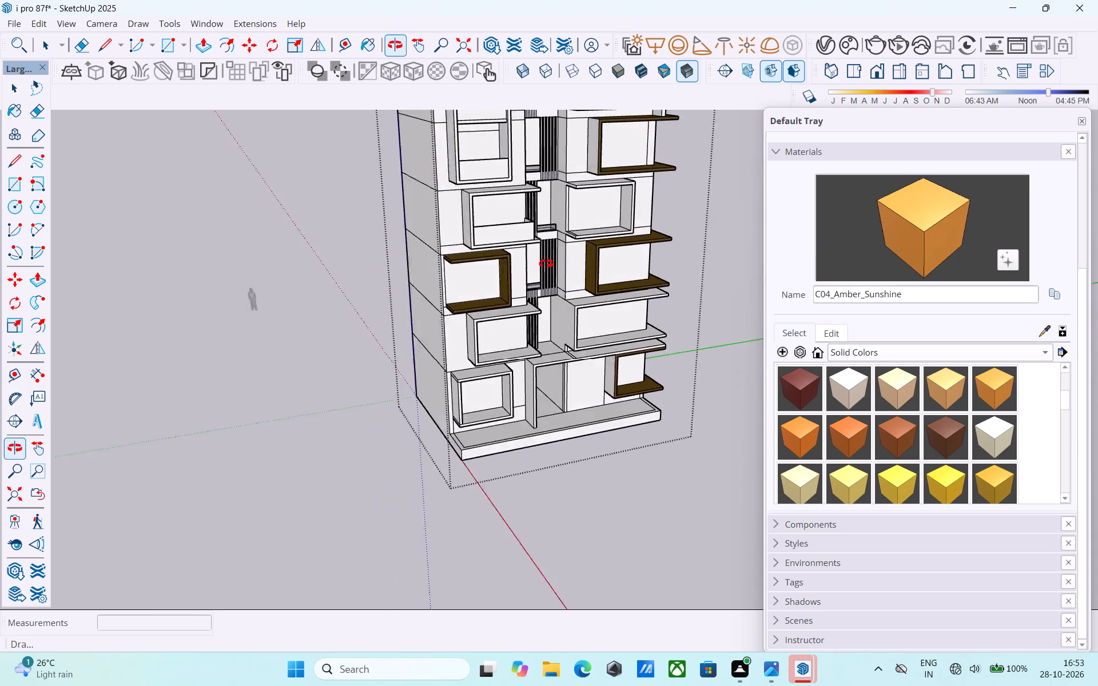
middle_click_drag(546, 264, 569, 267, "shift")
scroll(530, 328, "up", 19)
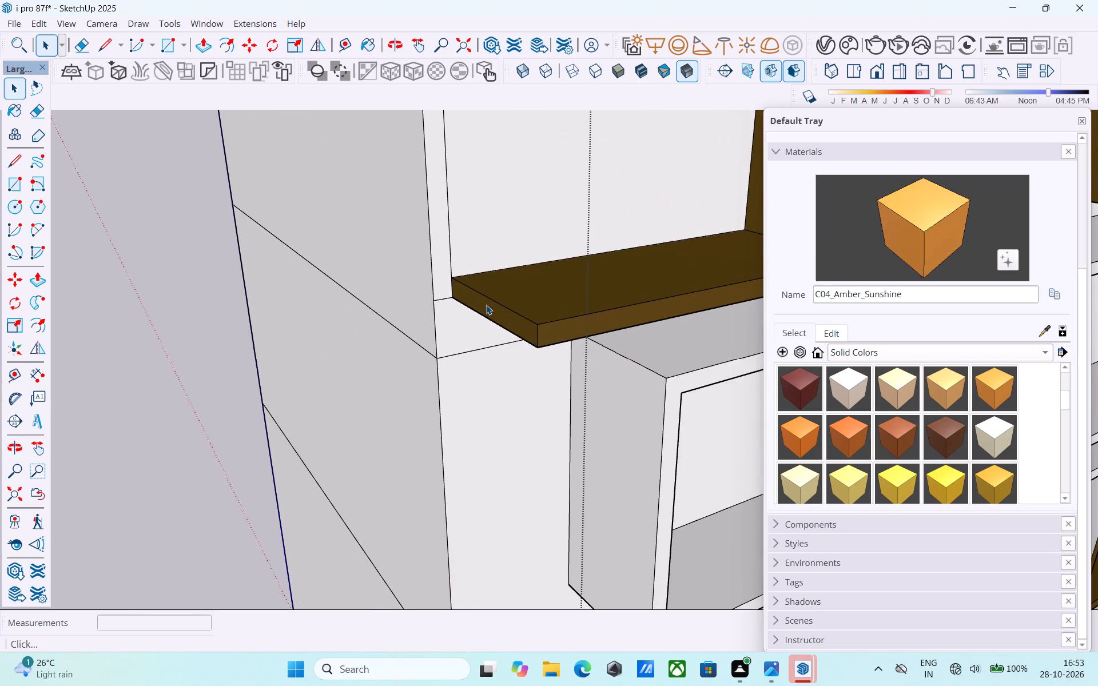
left_click(486, 305)
scroll(486, 305, "down", 17)
middle_click_drag(408, 290, 218, 244)
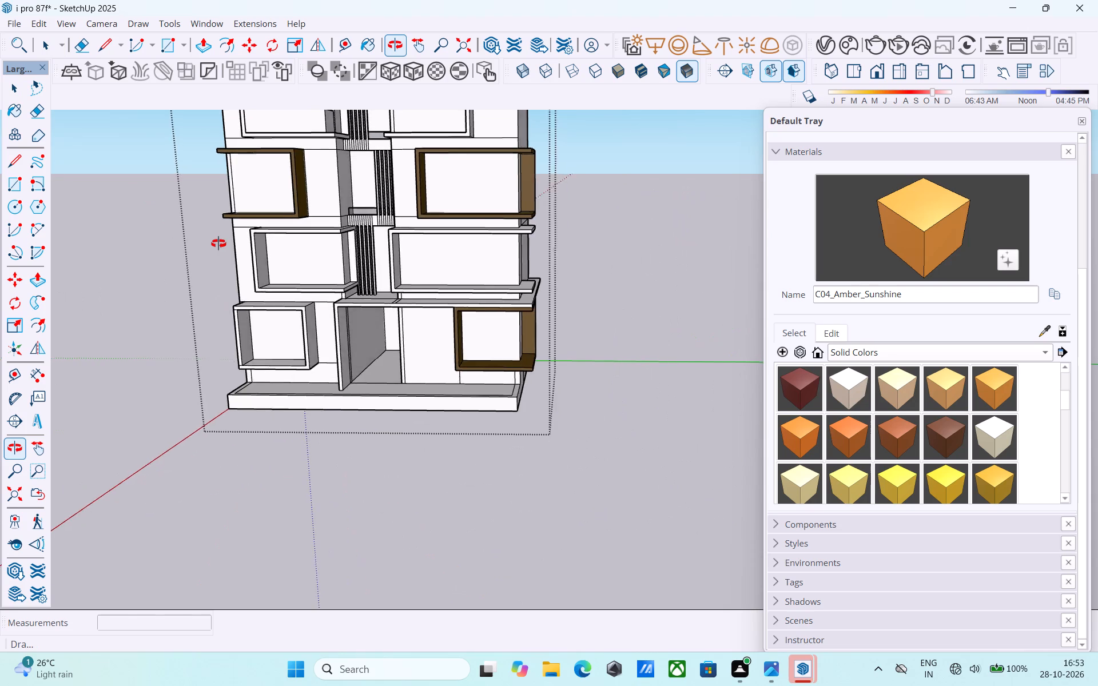
middle_click_drag(218, 244, 435, 275)
scroll(457, 276, "up", 1)
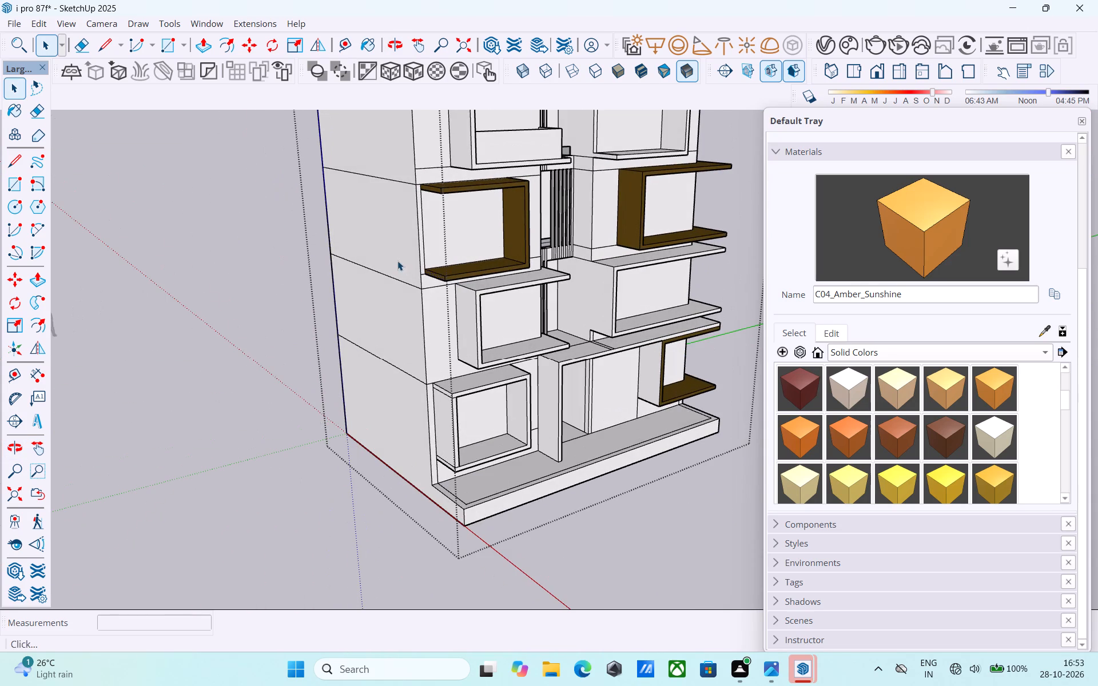
middle_click_drag(397, 261, 493, 270)
scroll(523, 254, "up", 4)
middle_click_drag(586, 227, 535, 282)
scroll(547, 267, "up", 3)
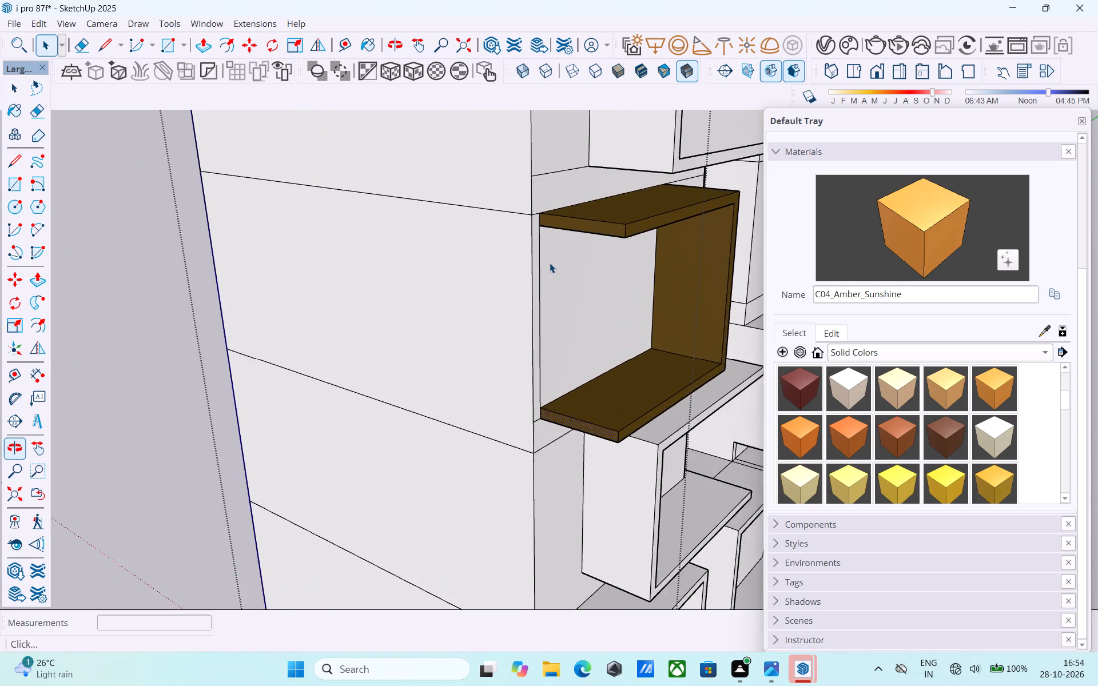
Push/Pull the open ends of the brown frame's upper and lower slabs flush with the building's side wall.
scroll(550, 263, "up", 4)
left_click(574, 208)
key("p")
left_click(574, 208)
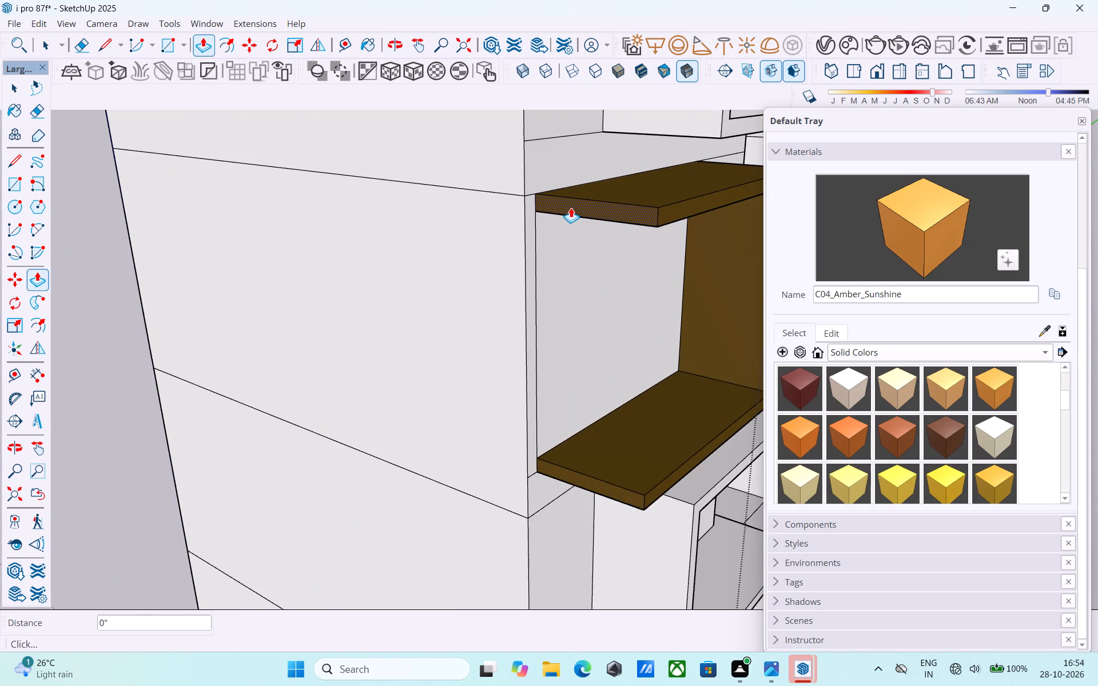
left_click(554, 208)
key("space")
left_click(583, 480)
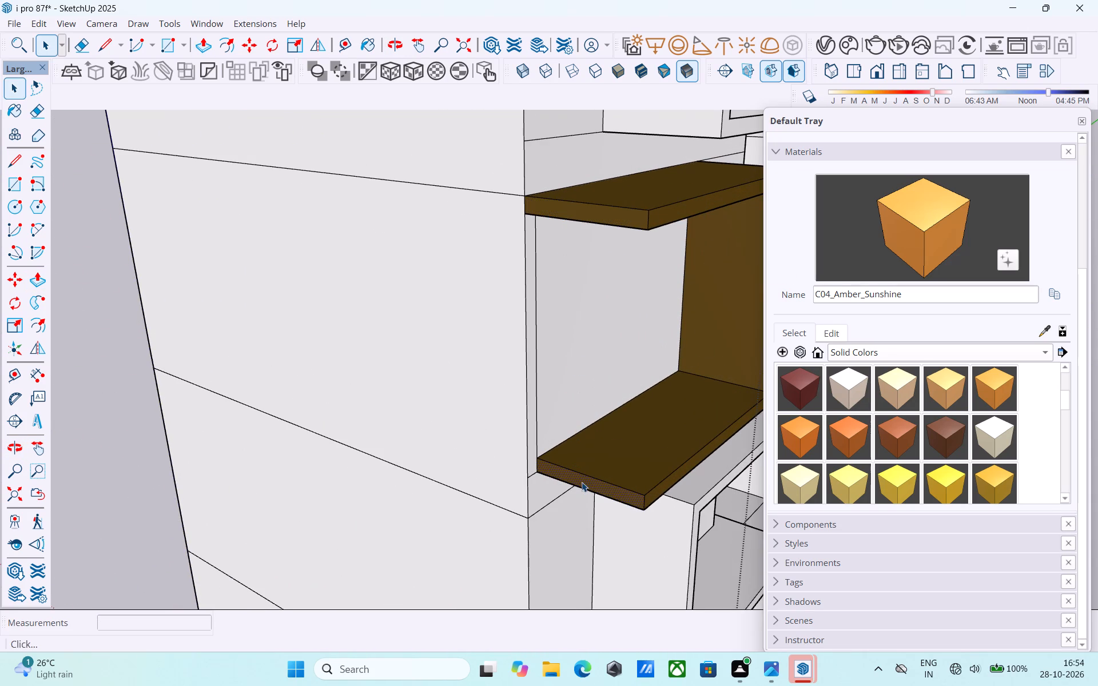
key("p")
left_click(582, 482)
left_click(554, 482)
key("space")
Draw two 2' lines on the side wall continuing the lower brown slab's top and bottom edges.
scroll(548, 478, "up", 1)
scroll(548, 478, "down", 3)
middle_click_drag(548, 478, 568, 473)
scroll(569, 473, "up", 1)
key("l")
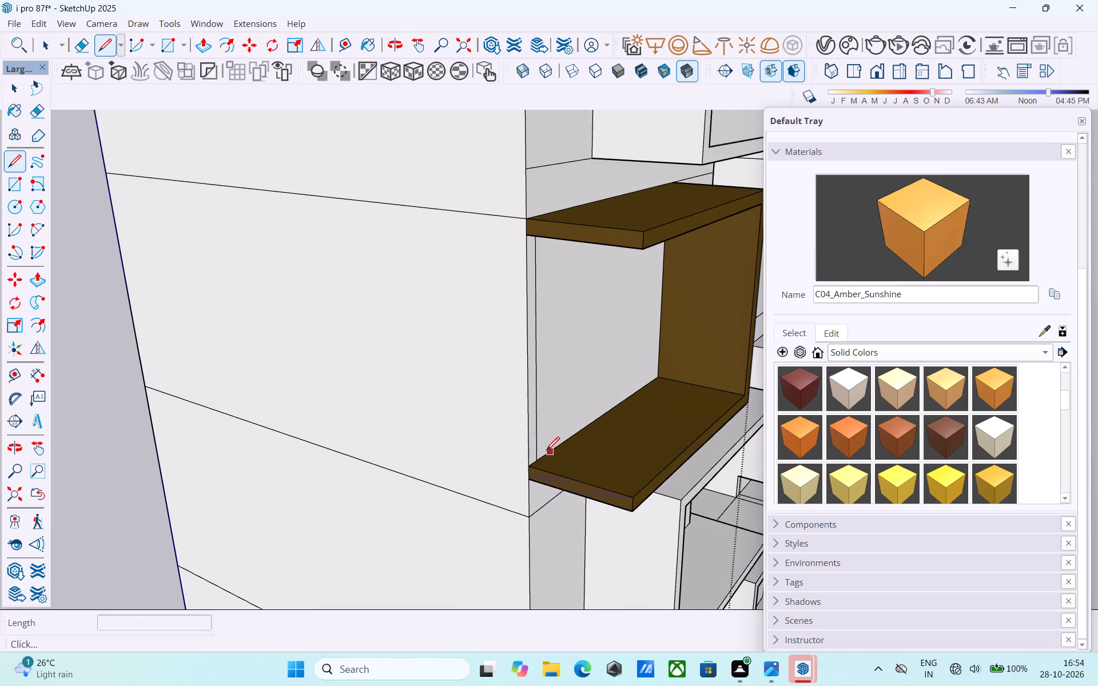
left_click(531, 459)
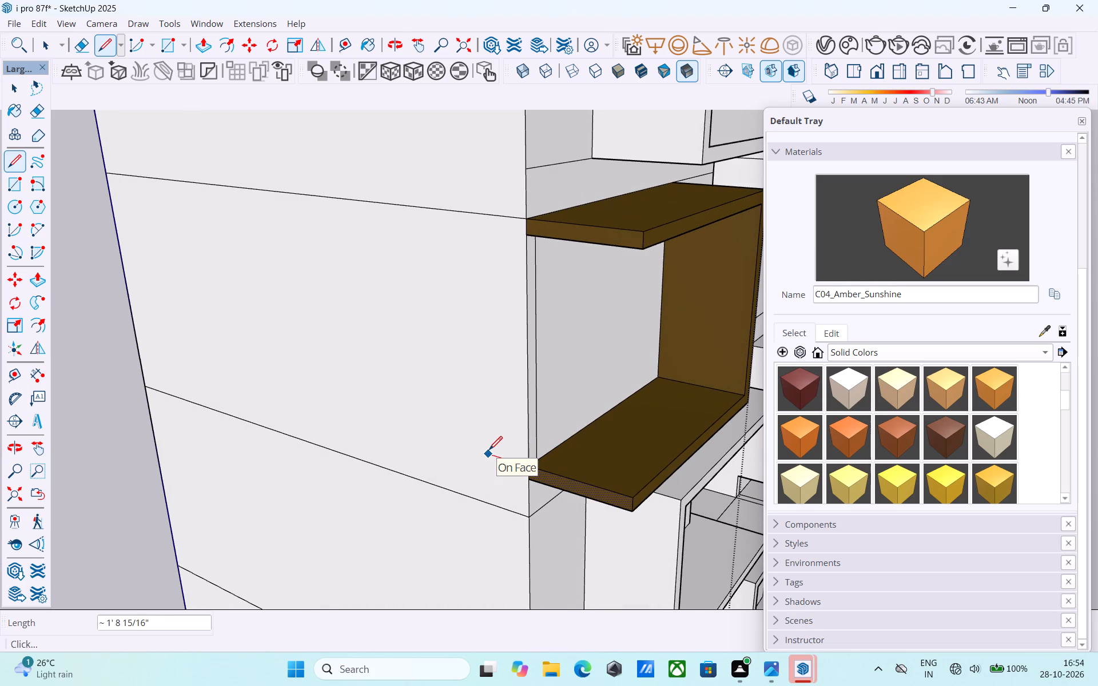
key("2")
key("apostrophe")
key("Return")
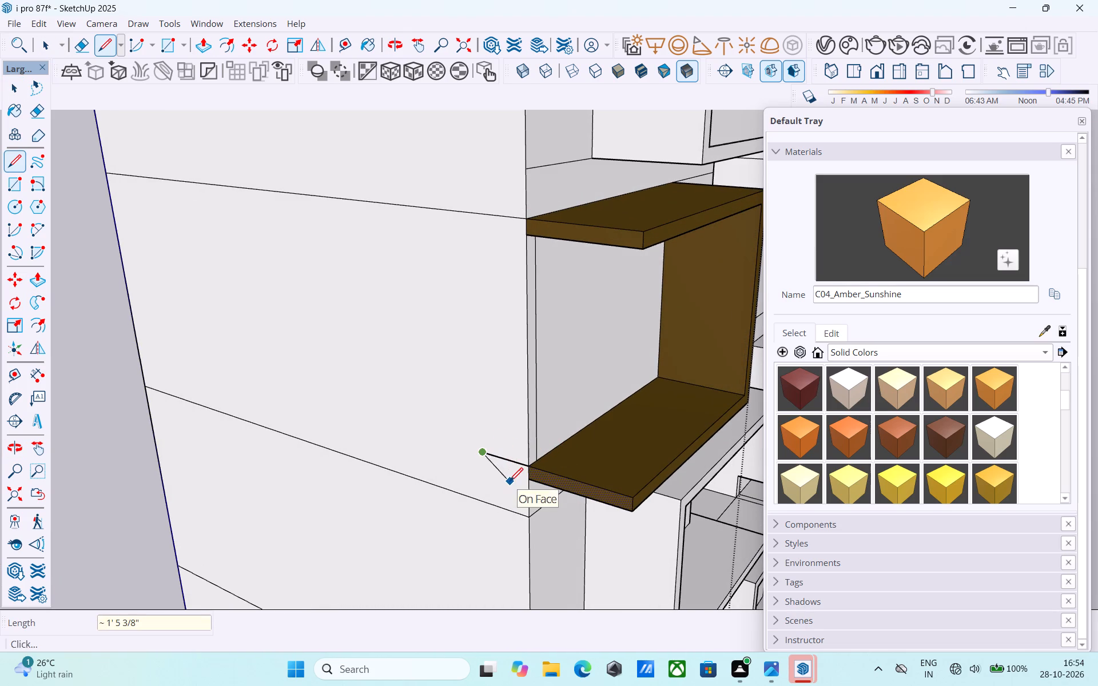
key("l")
left_click(531, 480)
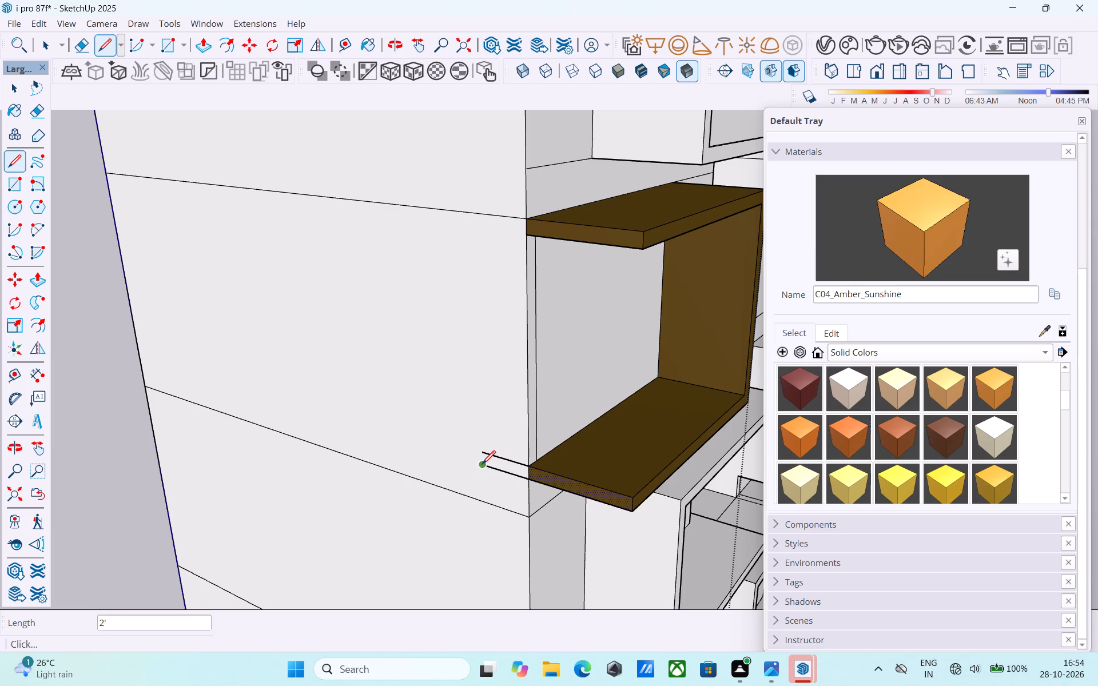
left_click(482, 465)
Draw a 9' vertical line up to the floor line and a line continuing the upper slab's bottom edge to it.
left_click(471, 214)
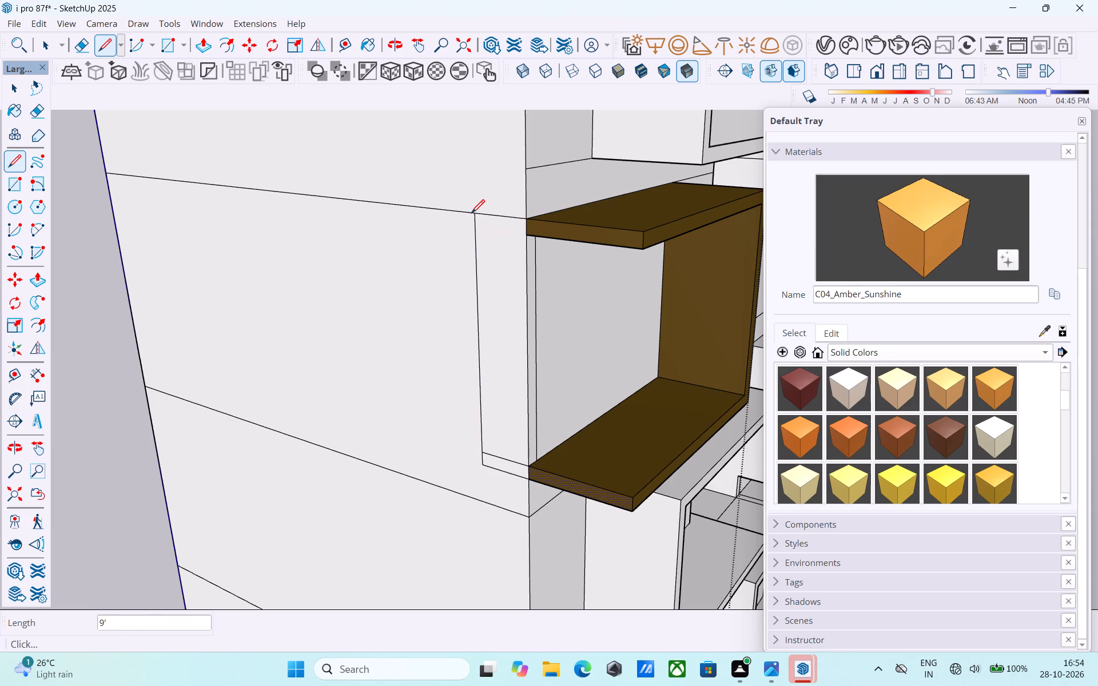
left_click_drag(523, 241, 518, 238)
left_click(475, 230)
key("space")
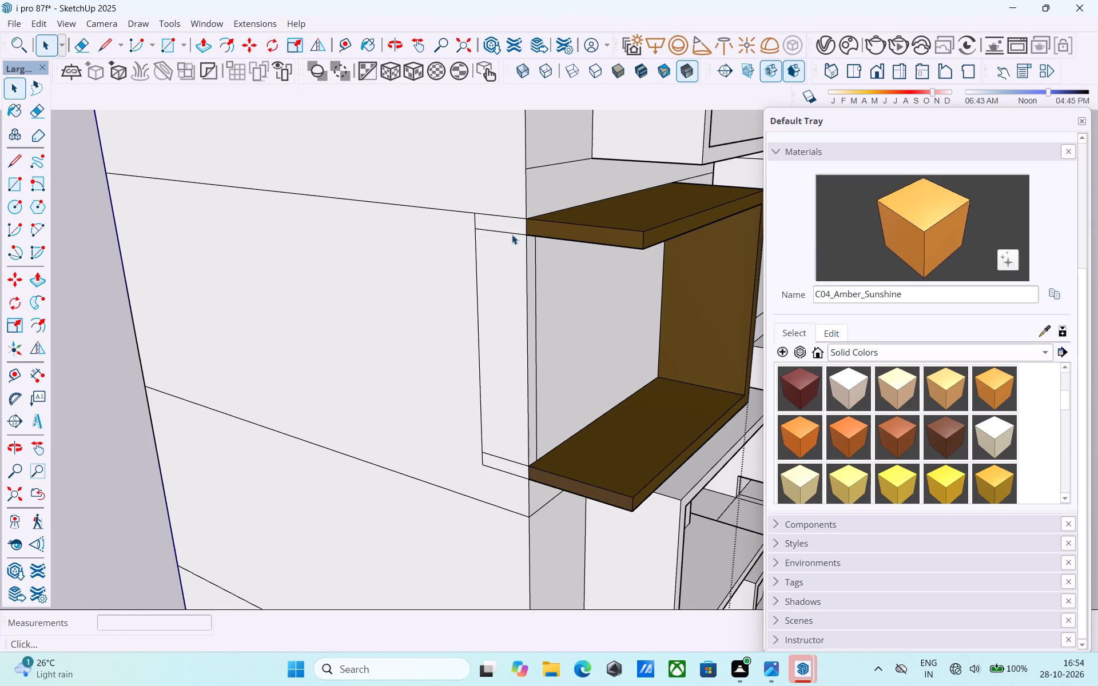
Erase the corner edges separating the upper and lower slab ends from the strips outlined on the side wall.
key("e")
scroll(519, 234, "up", 4)
left_click(526, 232)
middle_click_drag(528, 230, 511, 212)
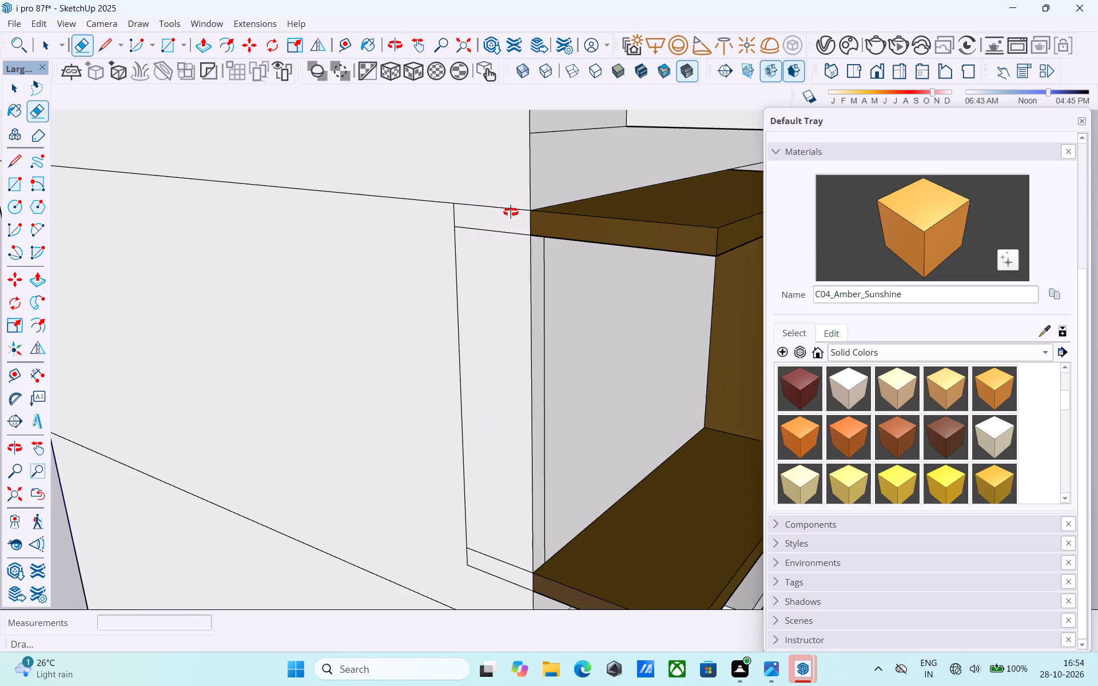
middle_click_drag(511, 212, 433, 145)
left_click_drag(542, 222, 525, 215)
key("space")
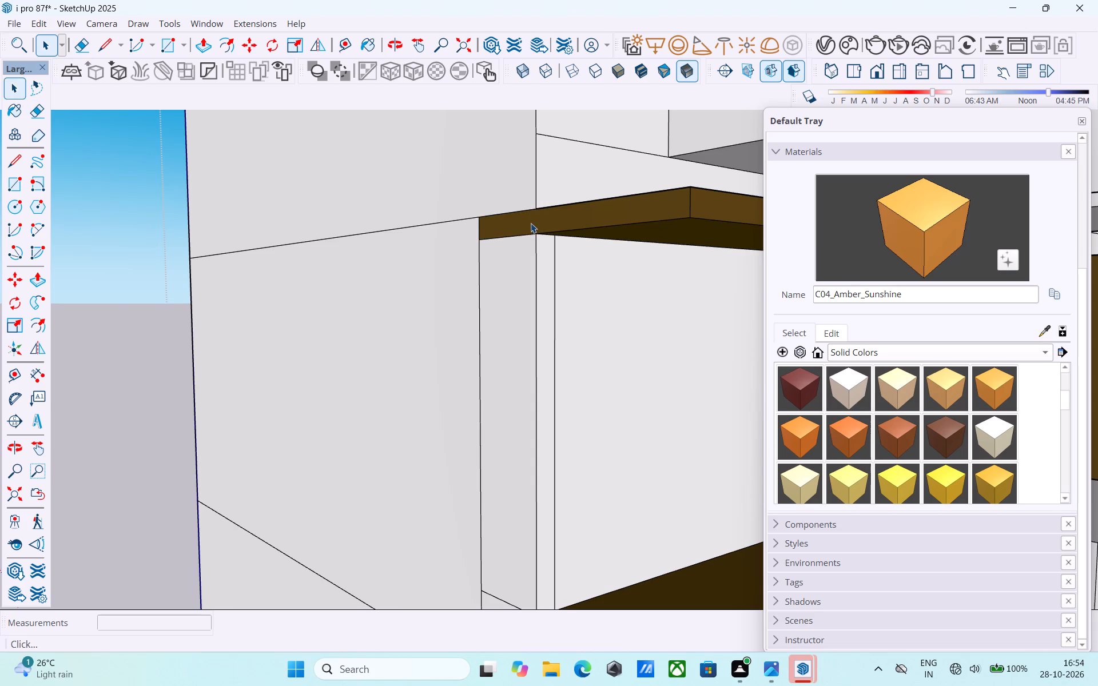
scroll(528, 221, "down", 5)
key("e")
scroll(537, 484, "up", 6)
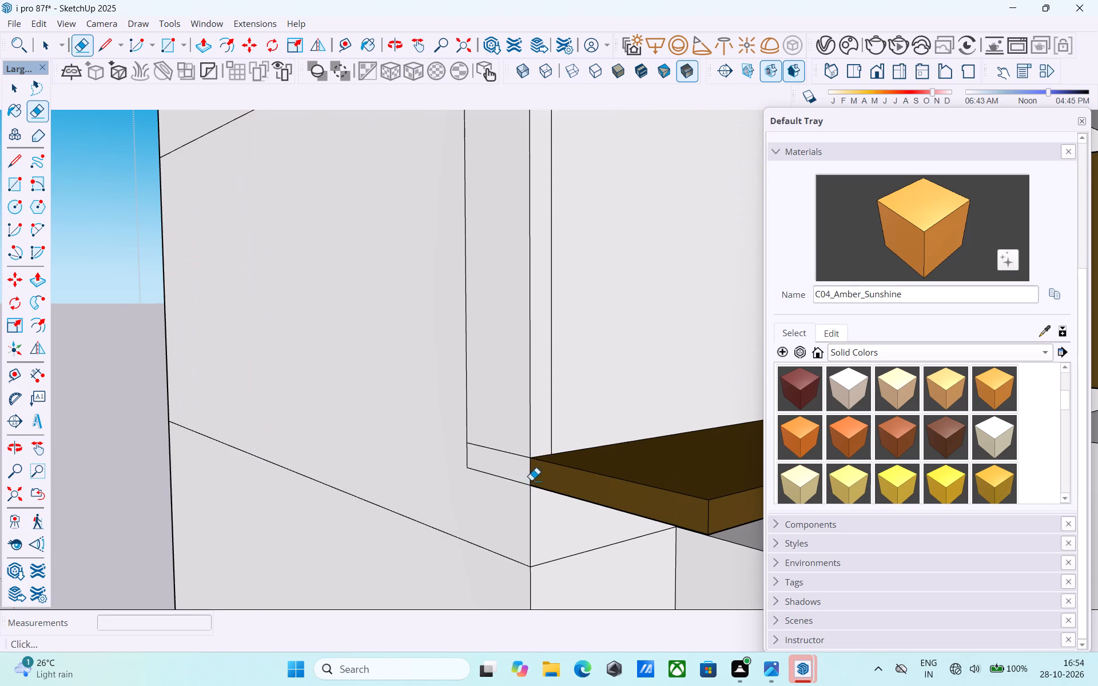
left_click_drag(525, 477, 532, 472)
key("space")
Push/Pull the merged end faces of the lower and upper slabs 1' out from the side wall.
left_click(521, 470)
key("p")
left_click(521, 470)
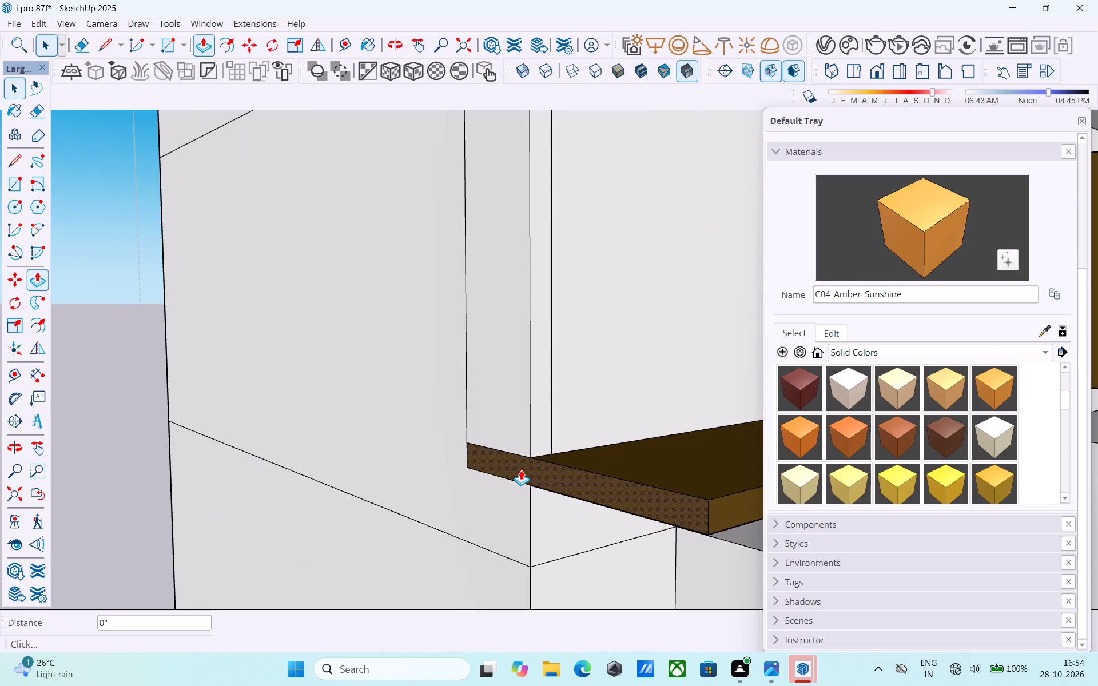
type("1'")
key("Return")
scroll(514, 466, "down", 6)
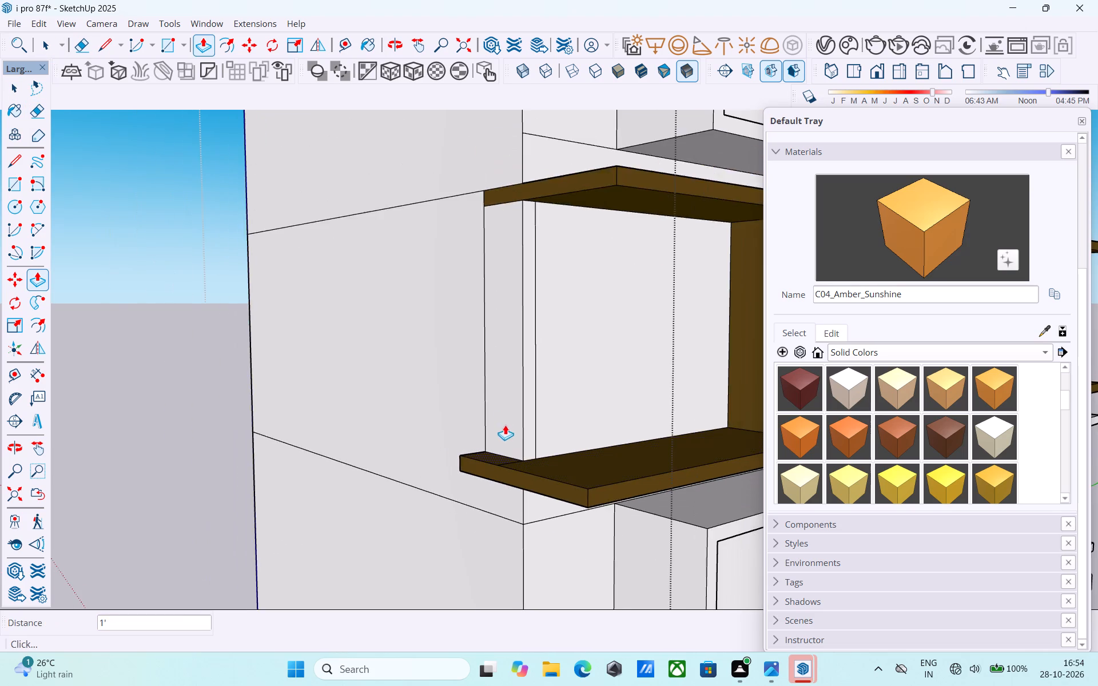
middle_click_drag(502, 414, 514, 489, "shift")
scroll(533, 292, "up", 3)
double_click(531, 257)
scroll(531, 257, "down", 2)
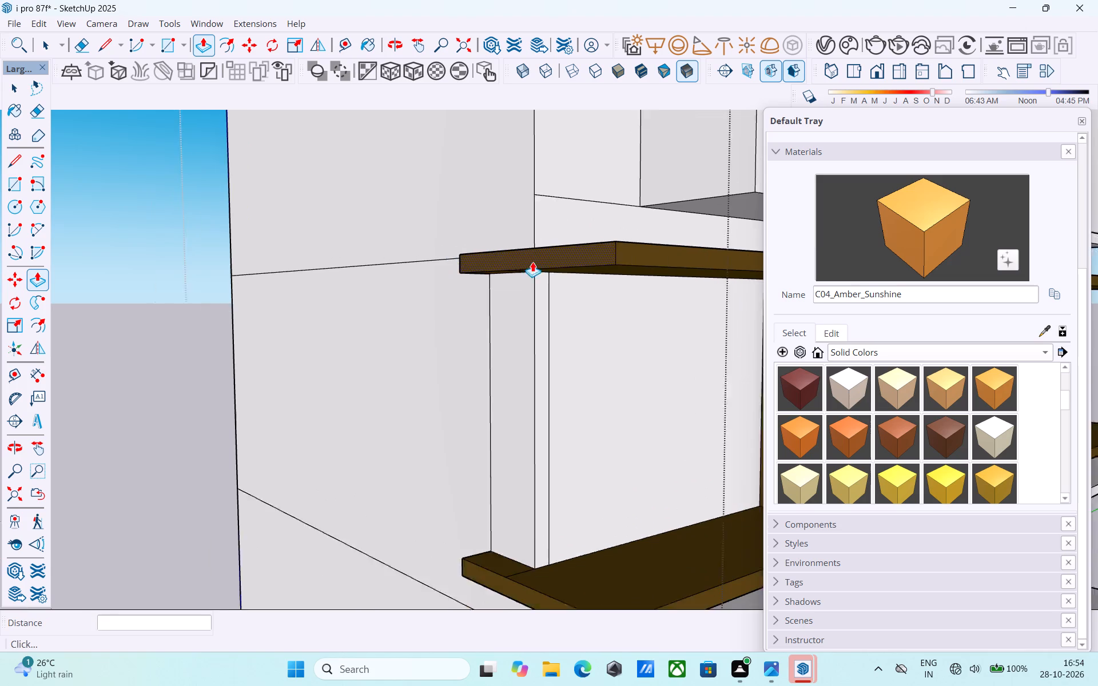
Erase the leftover edges on the lower slab's top where it wraps around the side wall corner.
scroll(532, 262, "down", 2)
middle_click_drag(573, 421, 503, 468)
key("e")
scroll(492, 527, "up", 2)
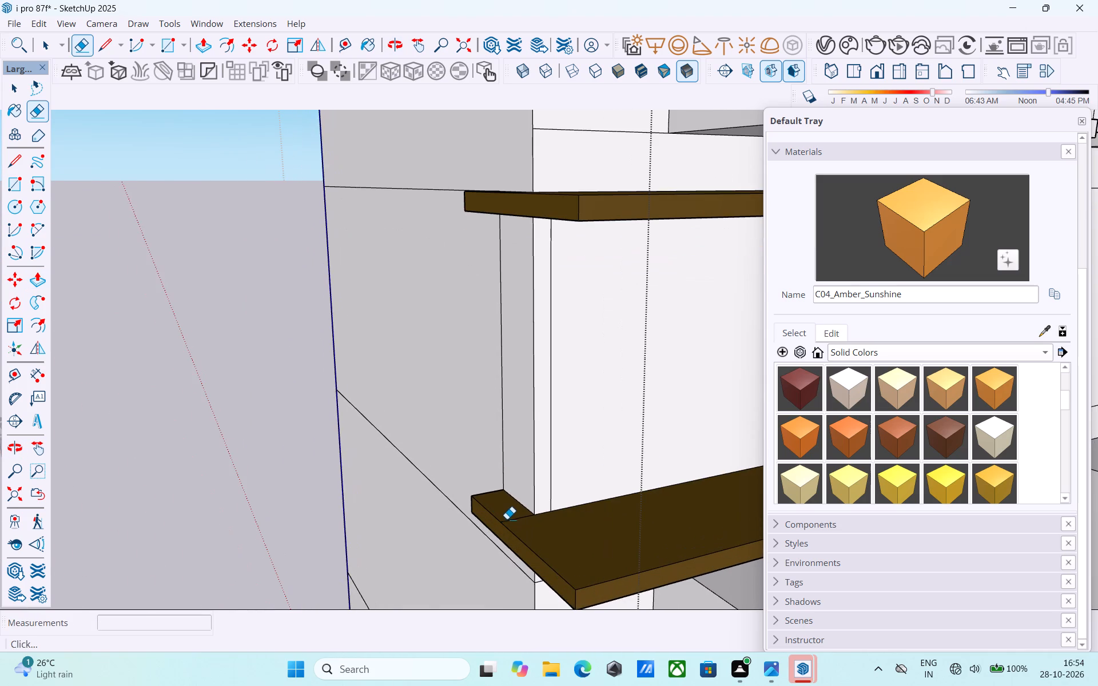
left_click(507, 519)
left_click_drag(522, 523, 497, 496)
Save the model.
key("ctrl+s")
key("space")
Examine the closed brown frame wrapping the opposite corner and check its inner length along the side wall.
scroll(437, 481, "down", 11)
middle_click_drag(420, 472, 416, 385)
scroll(356, 380, "down", 4)
middle_click_drag(363, 373, 364, 446)
scroll(432, 418, "up", 5)
scroll(441, 404, "down", 5)
middle_click_drag(519, 334, 149, 369)
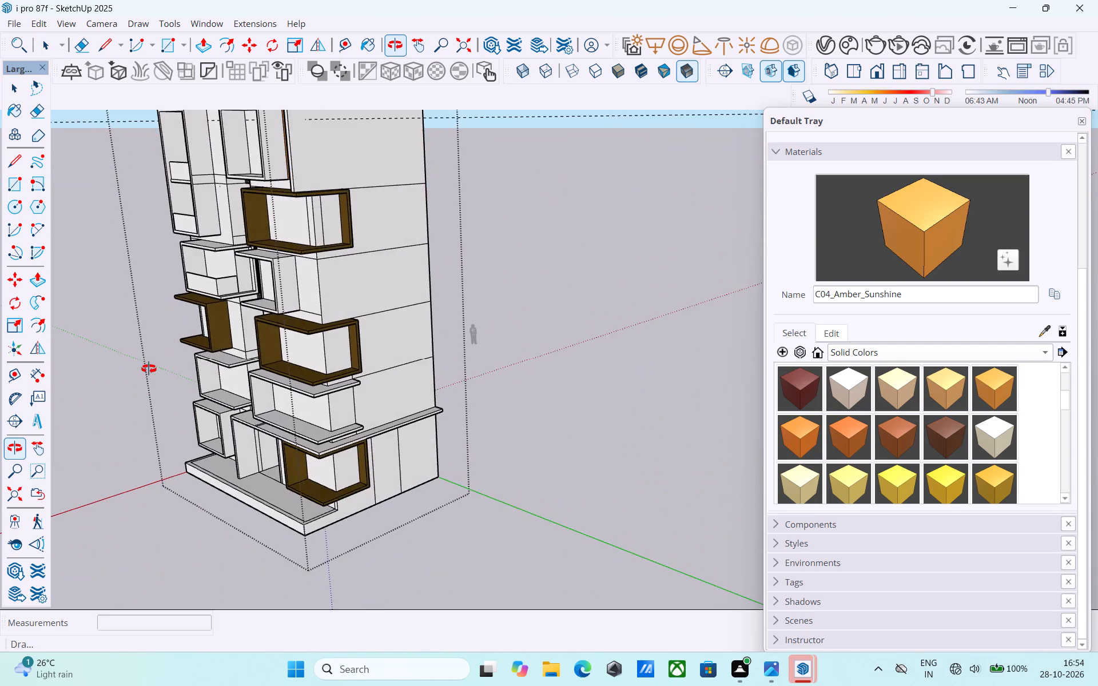
middle_click_drag(149, 369, 33, 366)
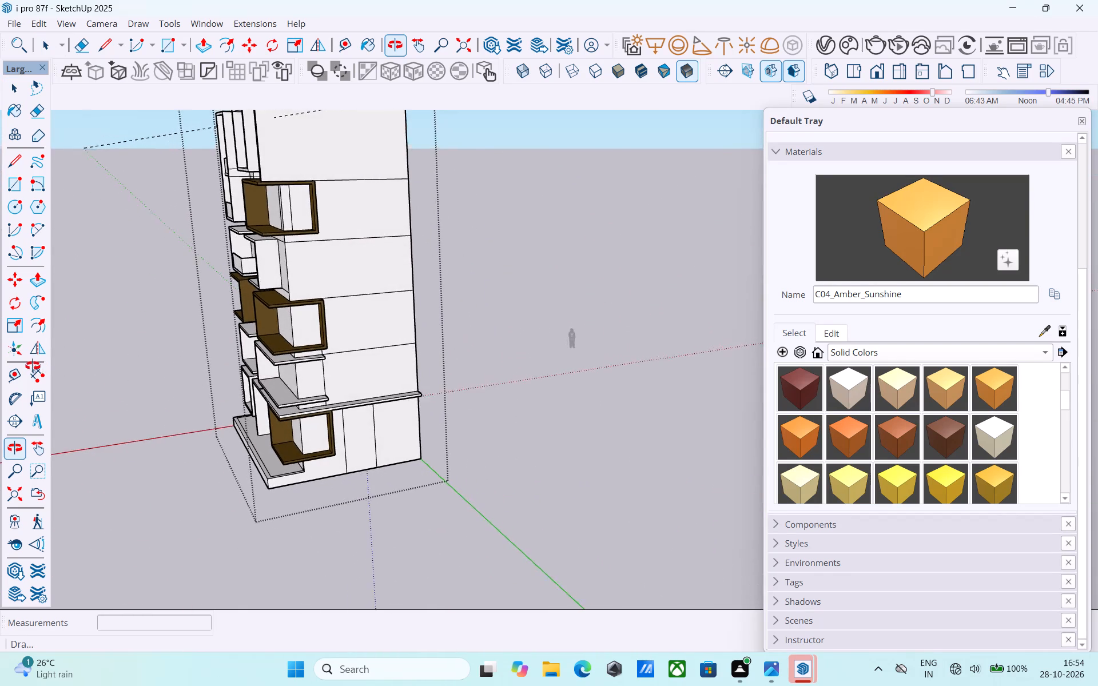
middle_click_drag(33, 366, 89, 198)
scroll(235, 250, "up", 4)
key("l")
scroll(397, 202, "up", 4)
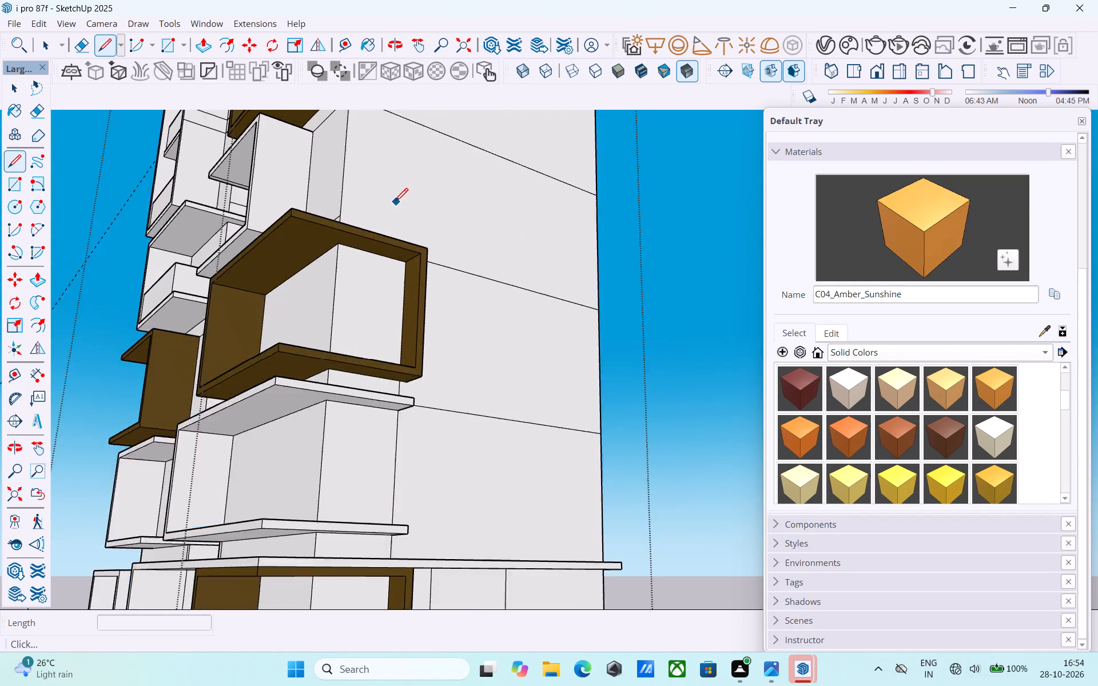
scroll(395, 203, "up", 7)
left_click(312, 264)
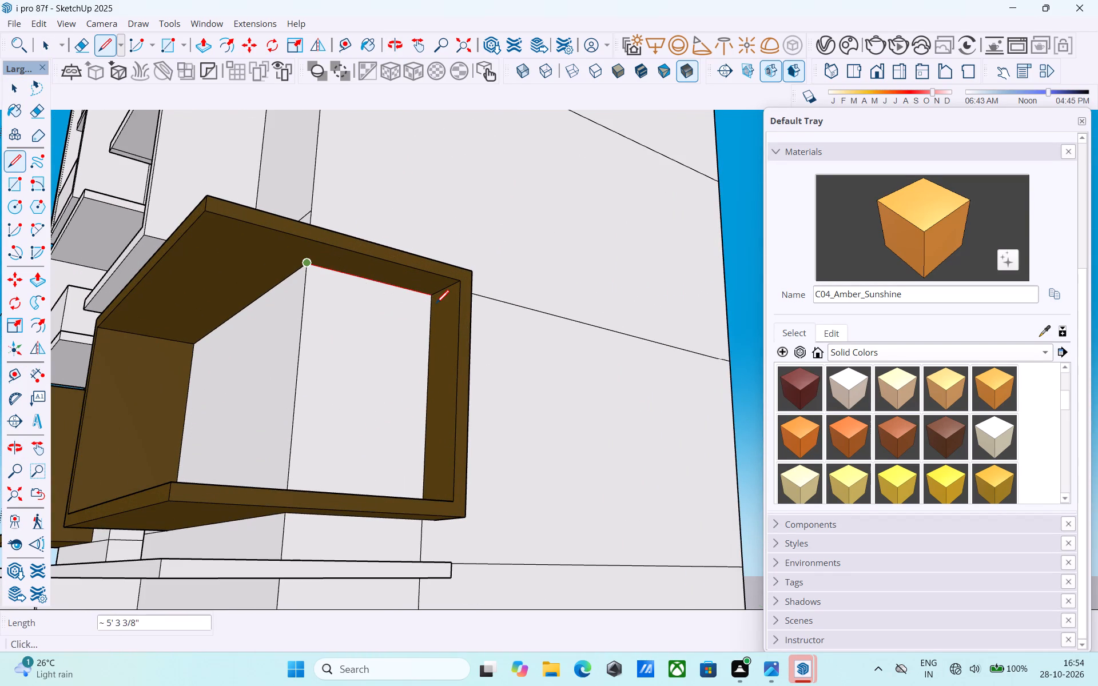
key("space")
scroll(456, 294, "down", 9)
middle_click_drag(455, 295, 559, 350)
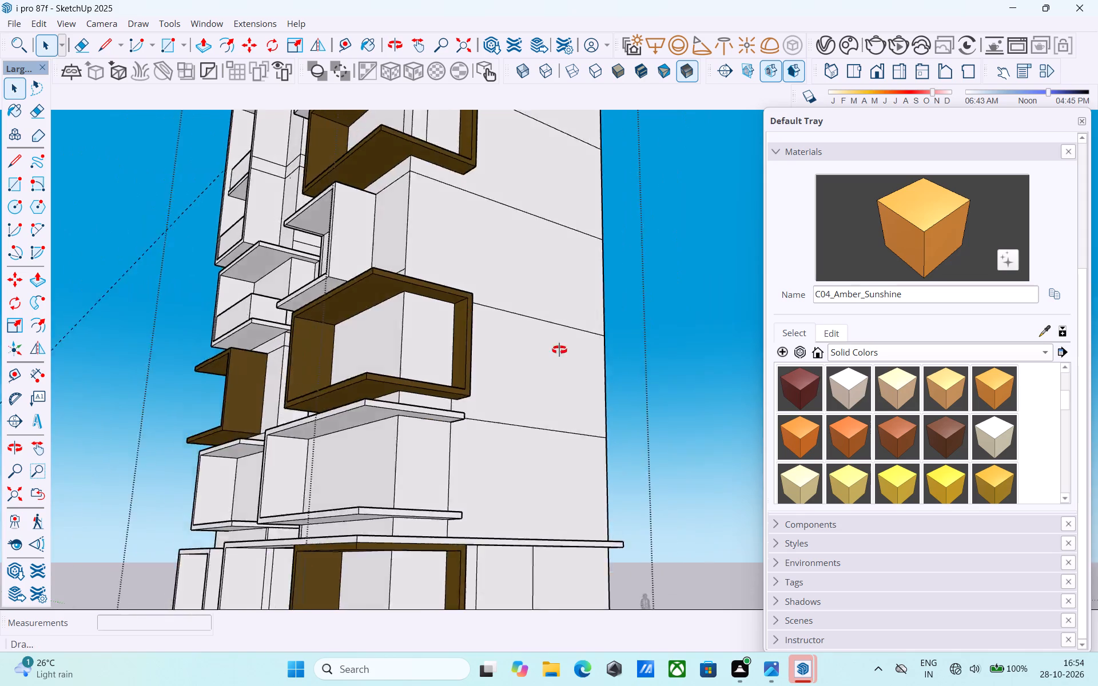
middle_click_drag(559, 350, 634, 388)
scroll(657, 368, "down", 5)
middle_click_drag(345, 362, 641, 441)
middle_click_drag(649, 444, 369, 358, "shift")
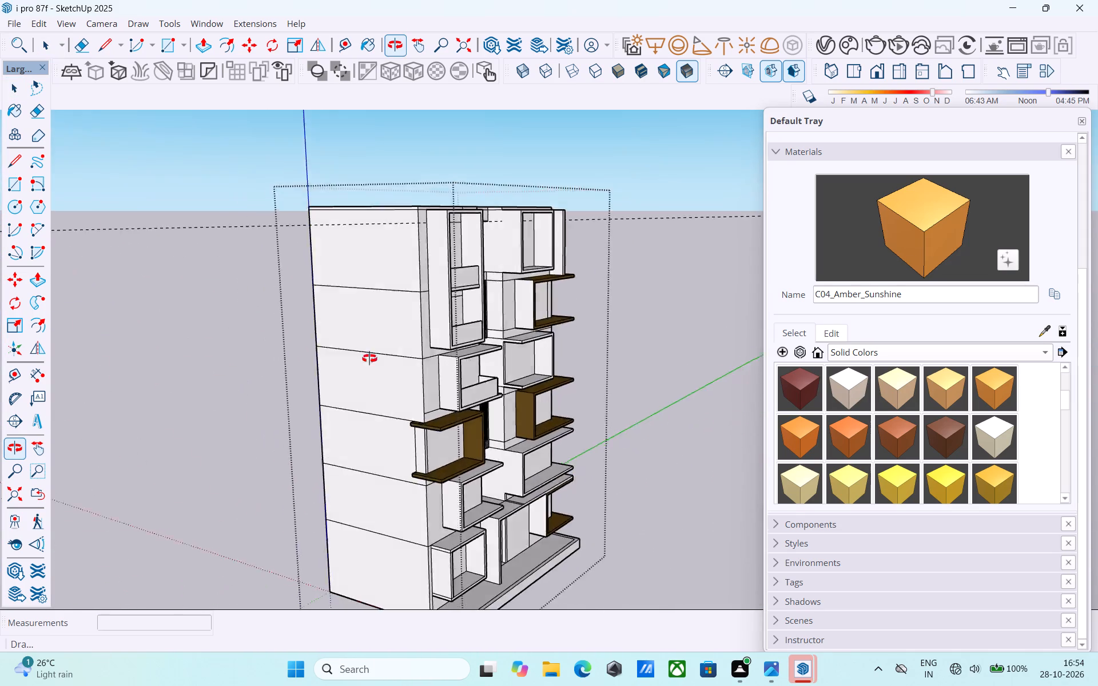
middle_click_drag(369, 358, 590, 346, "shift")
middle_click_drag(687, 373, 285, 378)
Push/Pull the ends of the upper and lower brown slabs 3' farther along the side wall.
scroll(290, 375, "up", 20)
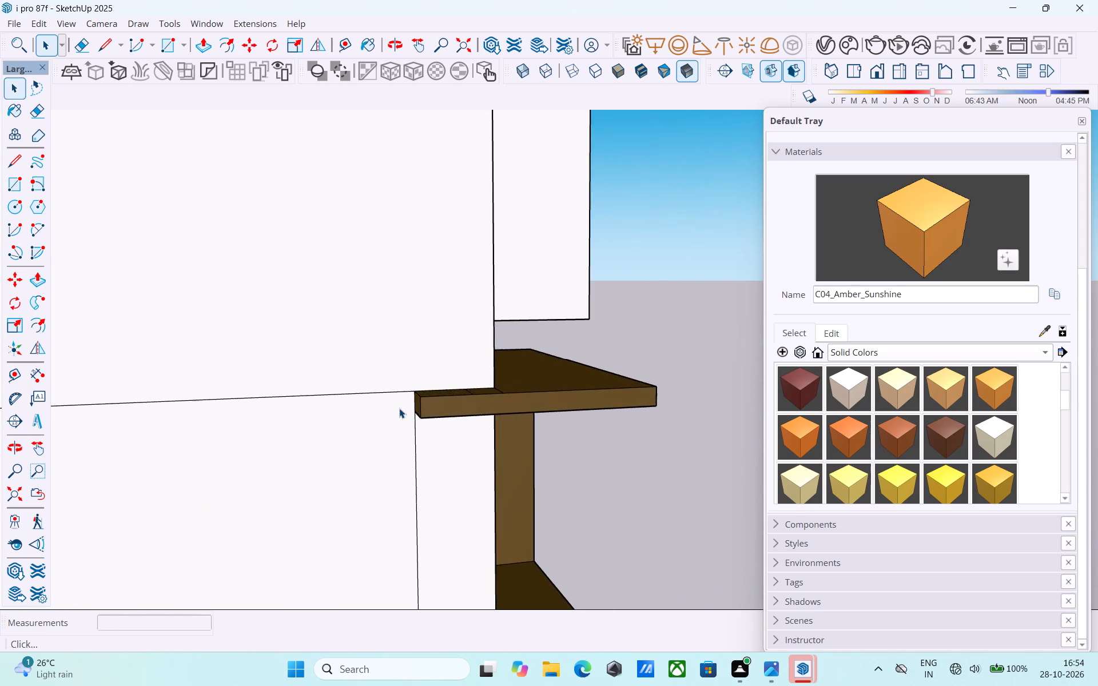
middle_click_drag(398, 408, 612, 374)
scroll(475, 398, "up", 3)
left_click(399, 414)
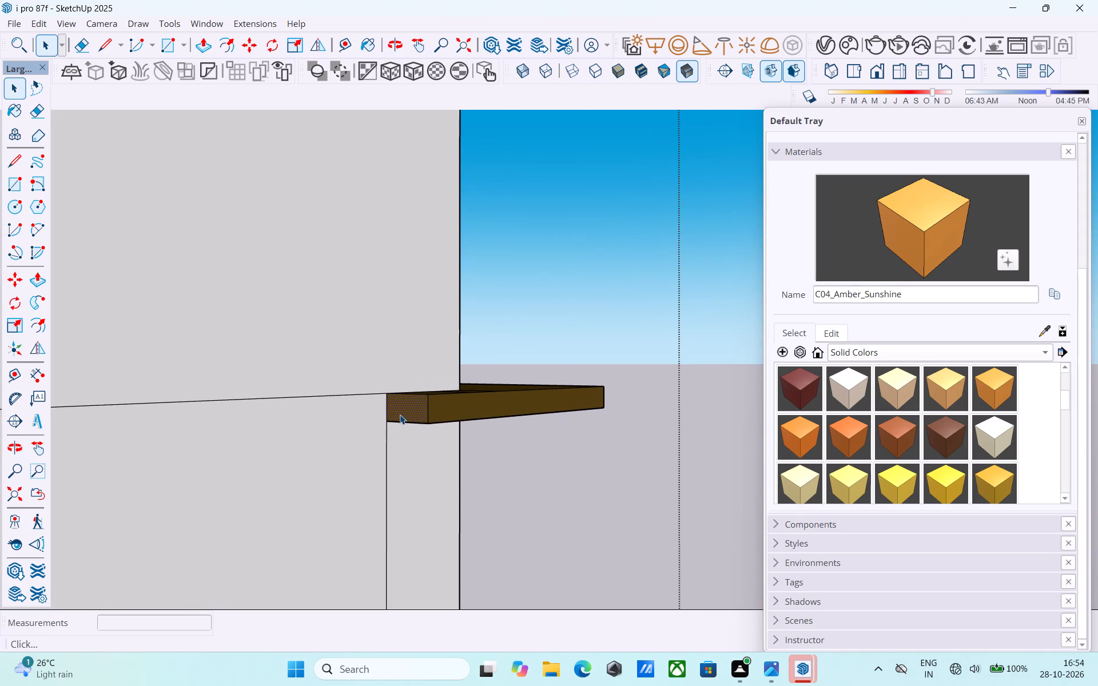
key("p")
left_click(400, 414)
key("3")
key("apostrophe")
key("Return")
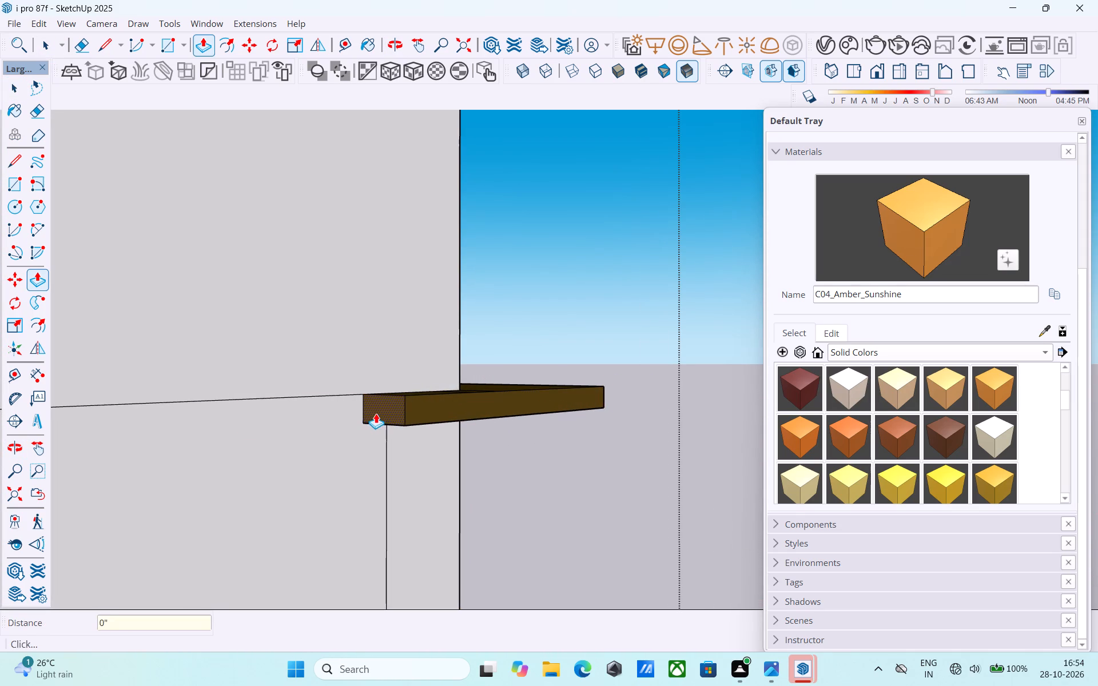
scroll(377, 409, "down", 4)
middle_click_drag(353, 409, 226, 388)
scroll(223, 367, "down", 14)
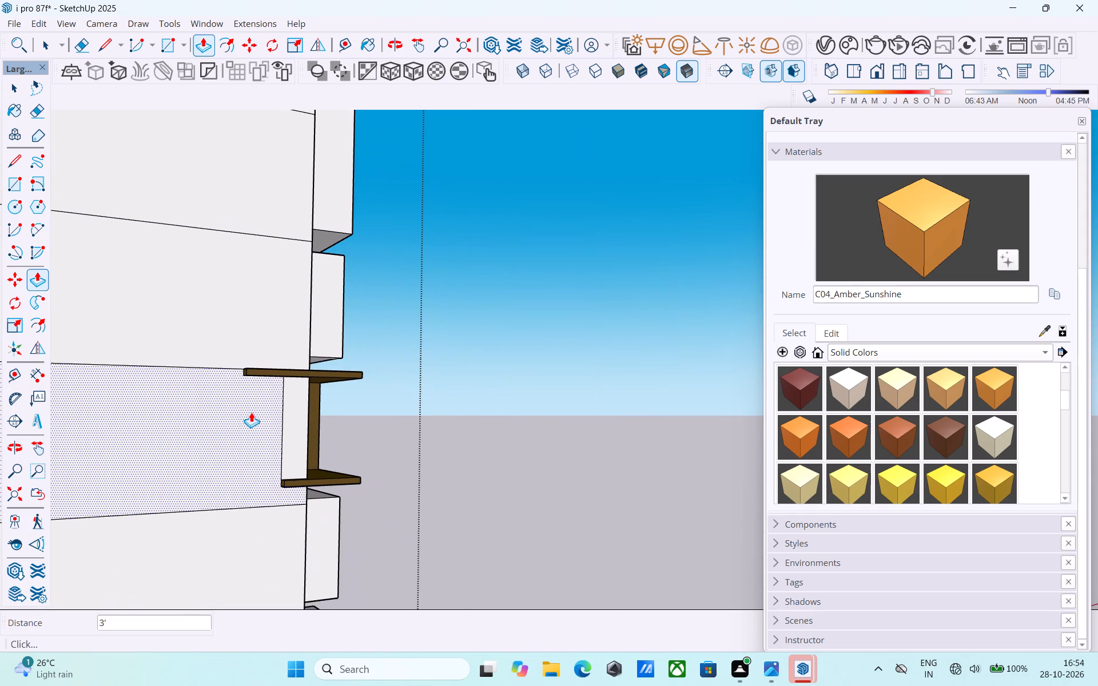
middle_click_drag(286, 473, 309, 484)
scroll(309, 489, "up", 10)
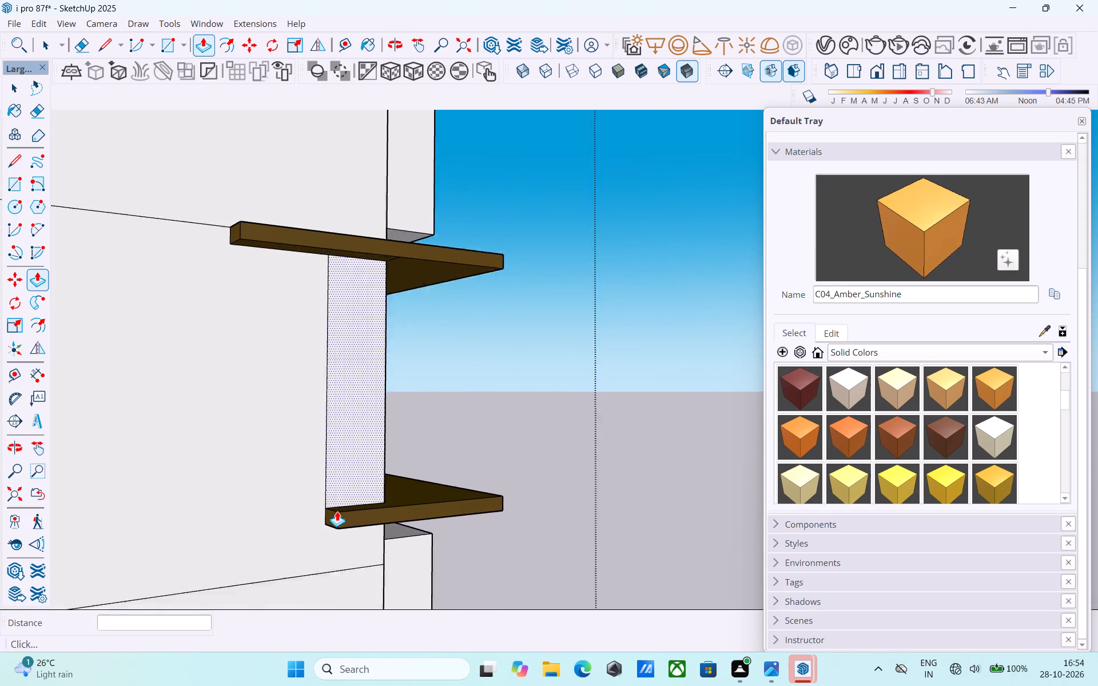
scroll(337, 511, "up", 2)
double_click(332, 521)
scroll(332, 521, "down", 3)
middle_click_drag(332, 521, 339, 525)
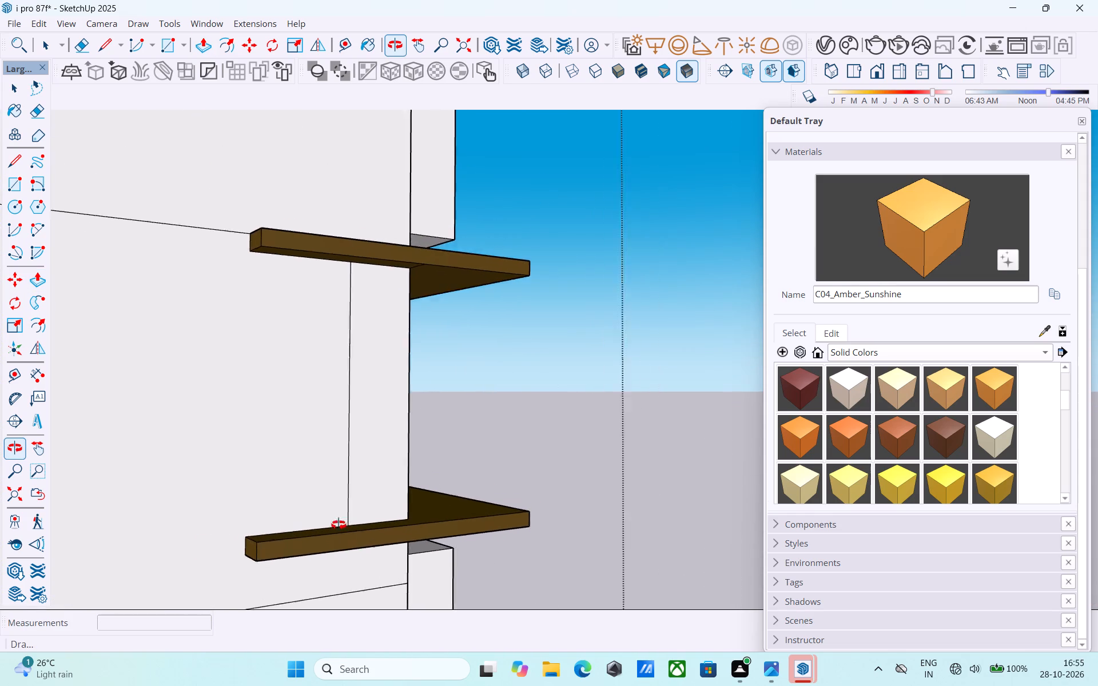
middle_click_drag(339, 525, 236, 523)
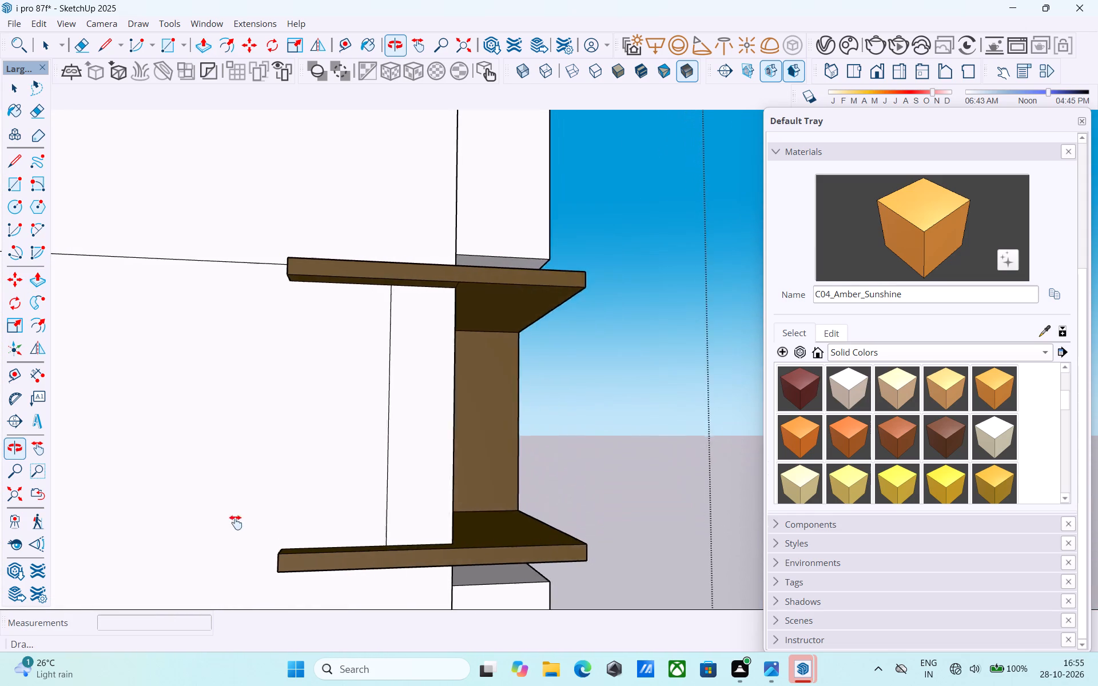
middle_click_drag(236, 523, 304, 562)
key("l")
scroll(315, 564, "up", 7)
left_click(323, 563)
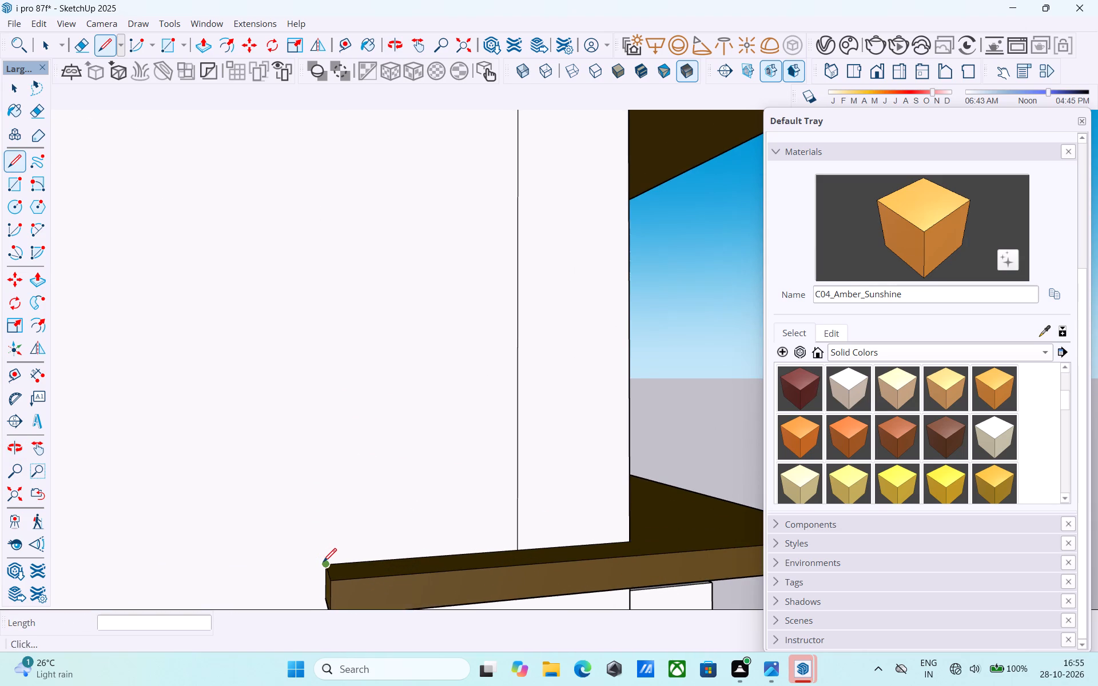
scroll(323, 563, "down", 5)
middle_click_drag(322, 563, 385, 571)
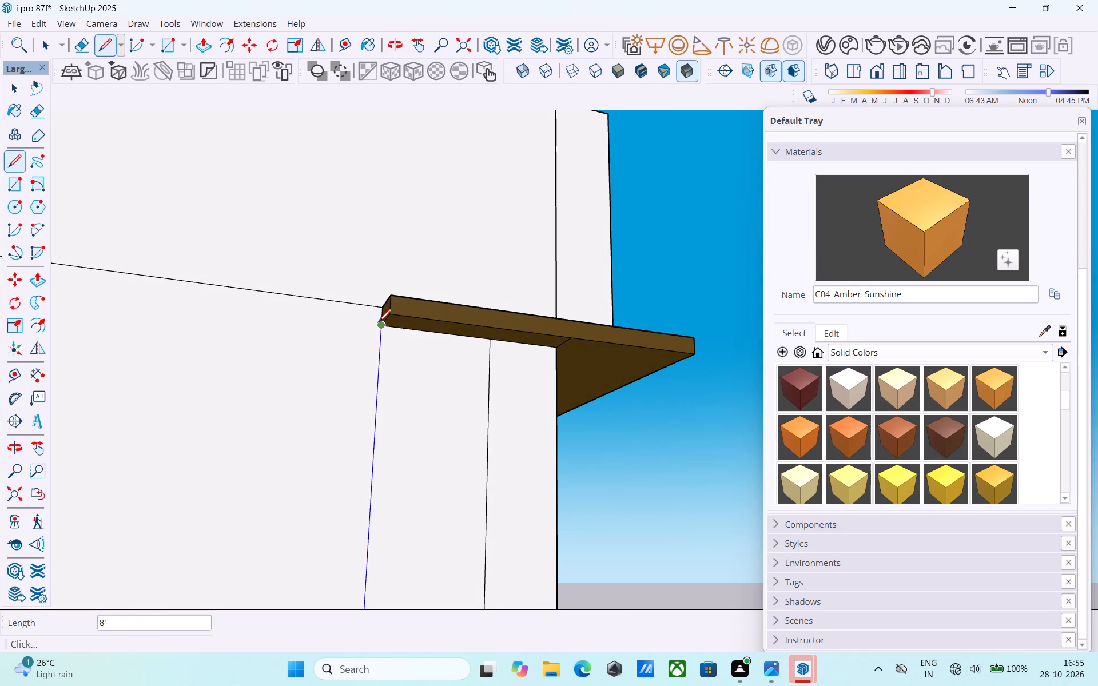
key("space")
Copy the end edge of the upper slab's underside 6" inward along the slab.
scroll(378, 328, "up", 8)
left_click(389, 316)
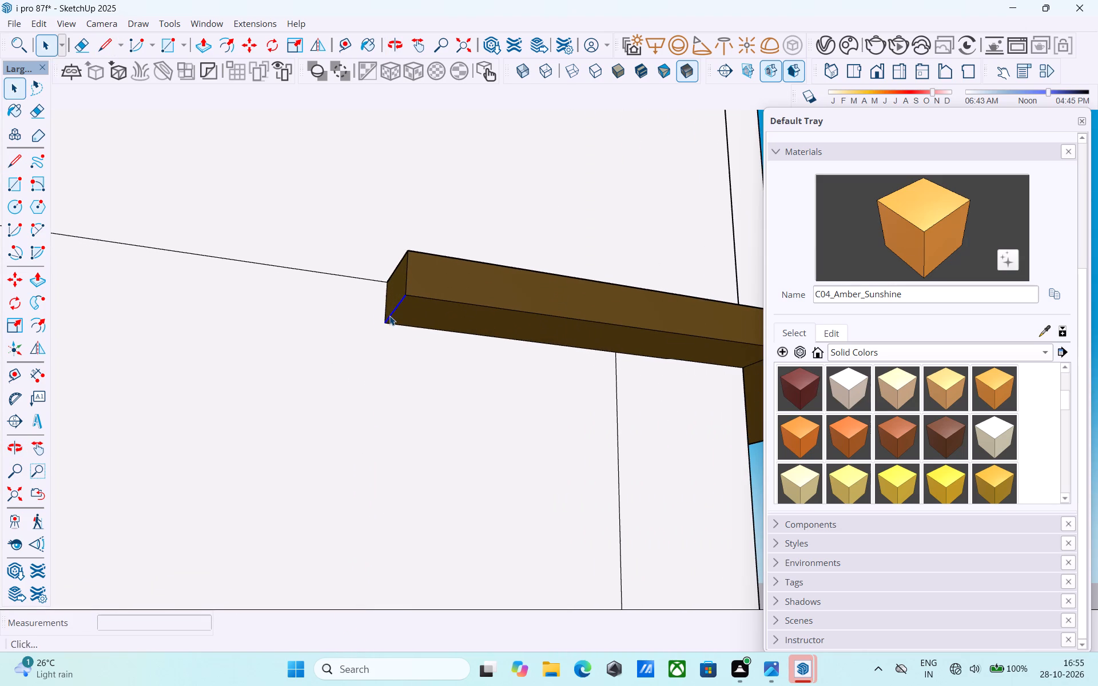
key("m")
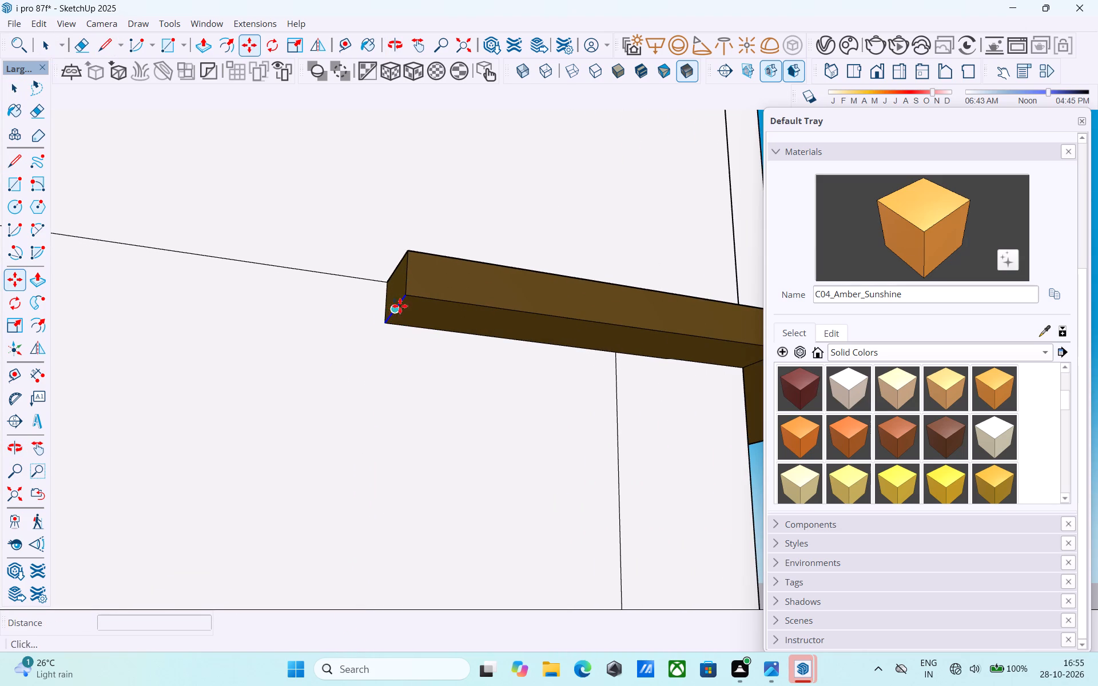
left_click(407, 299)
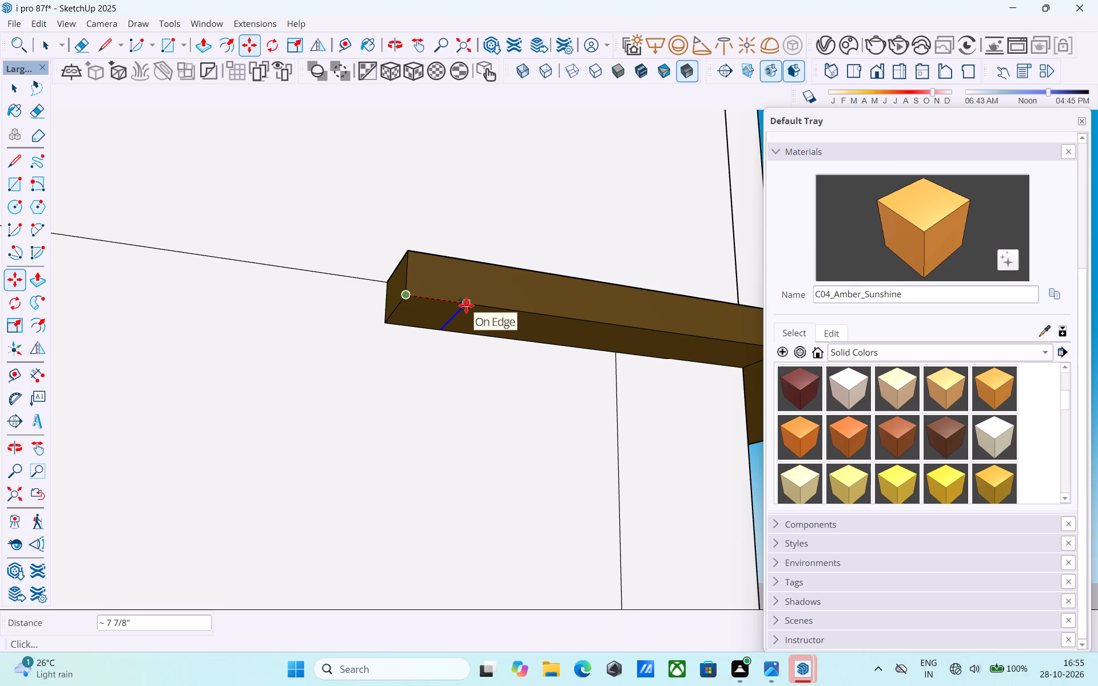
key("6")
key("shift+quotedbl")
key("Return")
key("space")
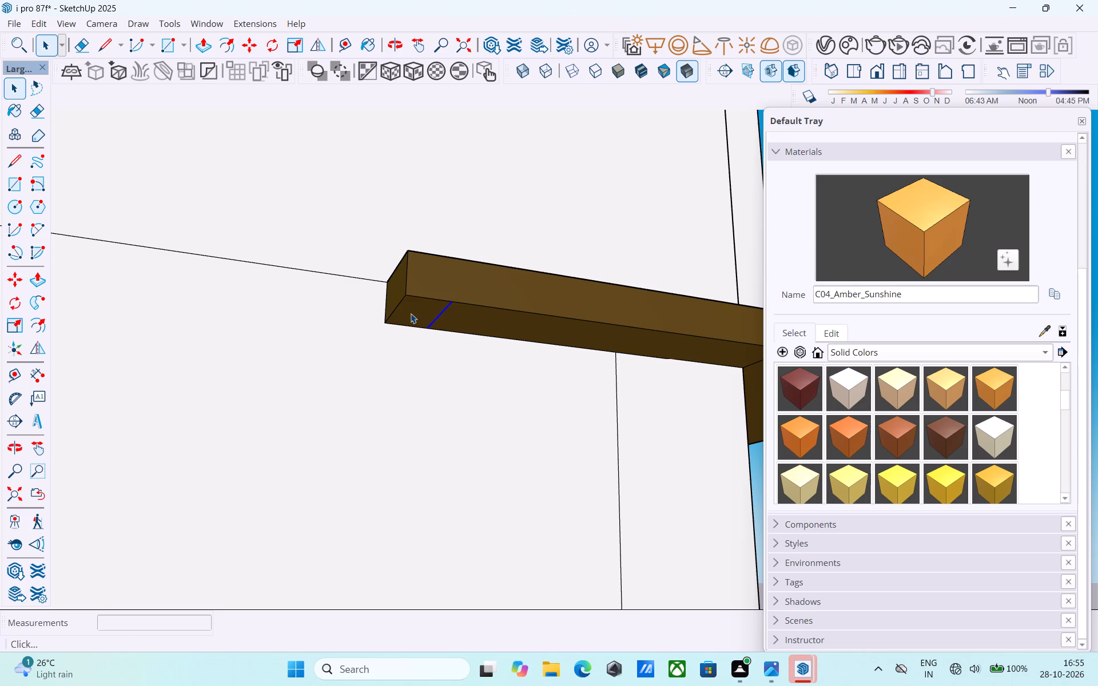
Push/Pull the 6" end strip under the upper brown slab 8' down to the lower slab, then save the model.
left_click(411, 313)
key("p")
left_click(413, 313)
scroll(431, 361, "down", 7)
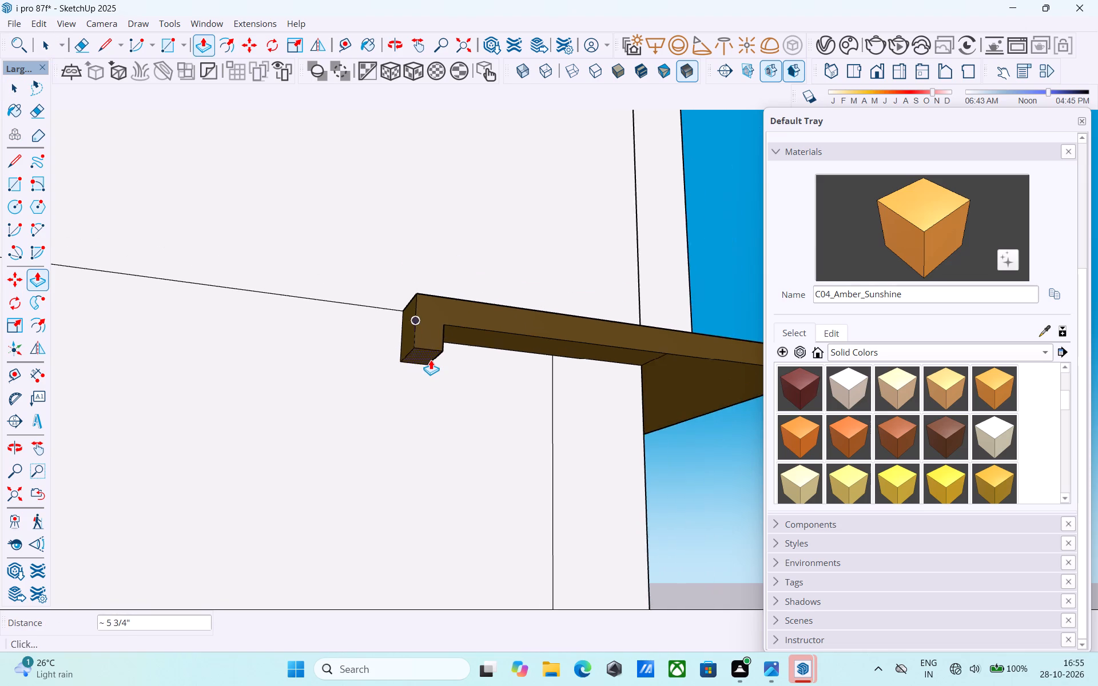
scroll(431, 360, "down", 9)
middle_click_drag(425, 353, 448, 540)
scroll(449, 536, "up", 10)
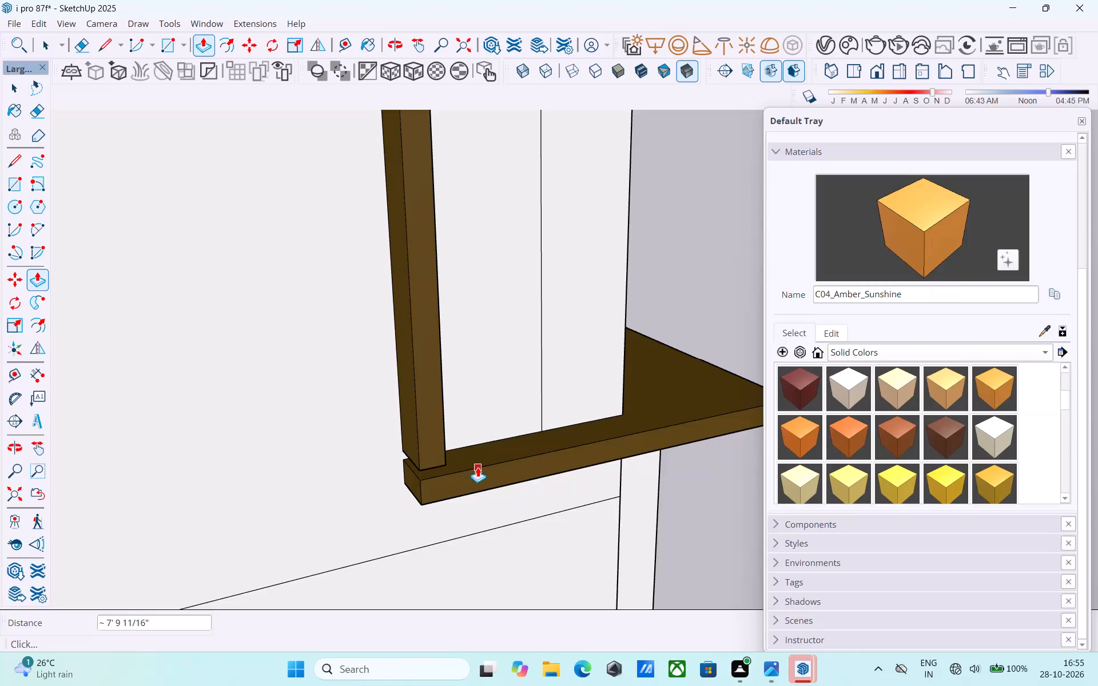
scroll(479, 467, "up", 8)
middle_click_drag(474, 464, 149, 429)
scroll(148, 429, "up", 1)
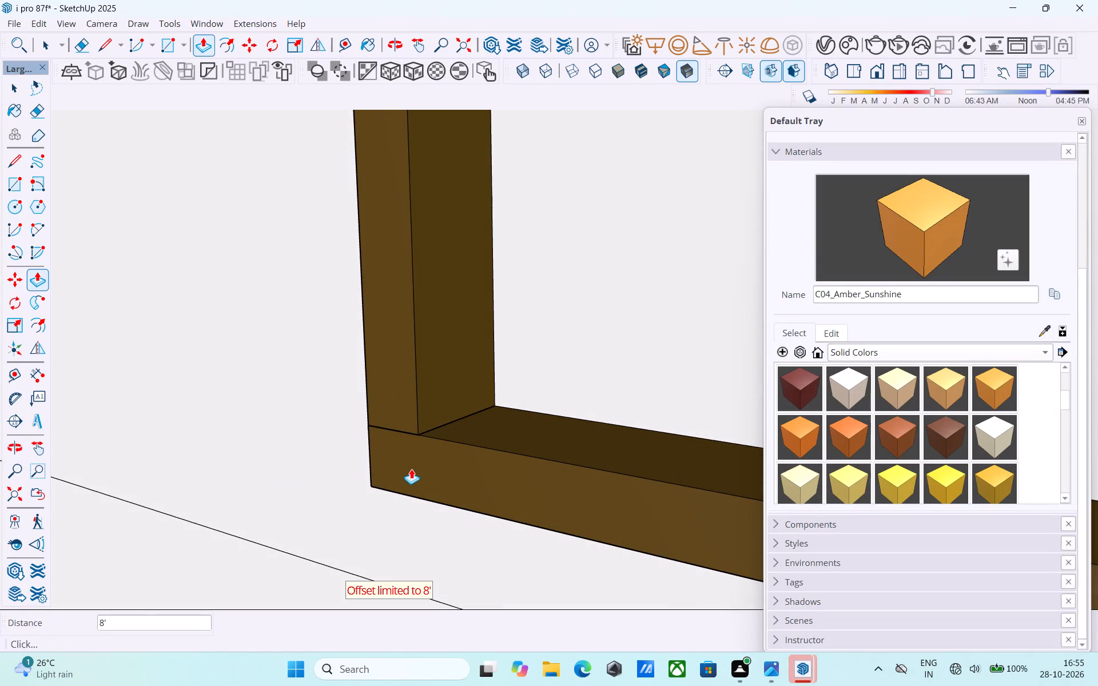
left_click(453, 472)
scroll(453, 472, "down", 4)
middle_click_drag(452, 471, 383, 458)
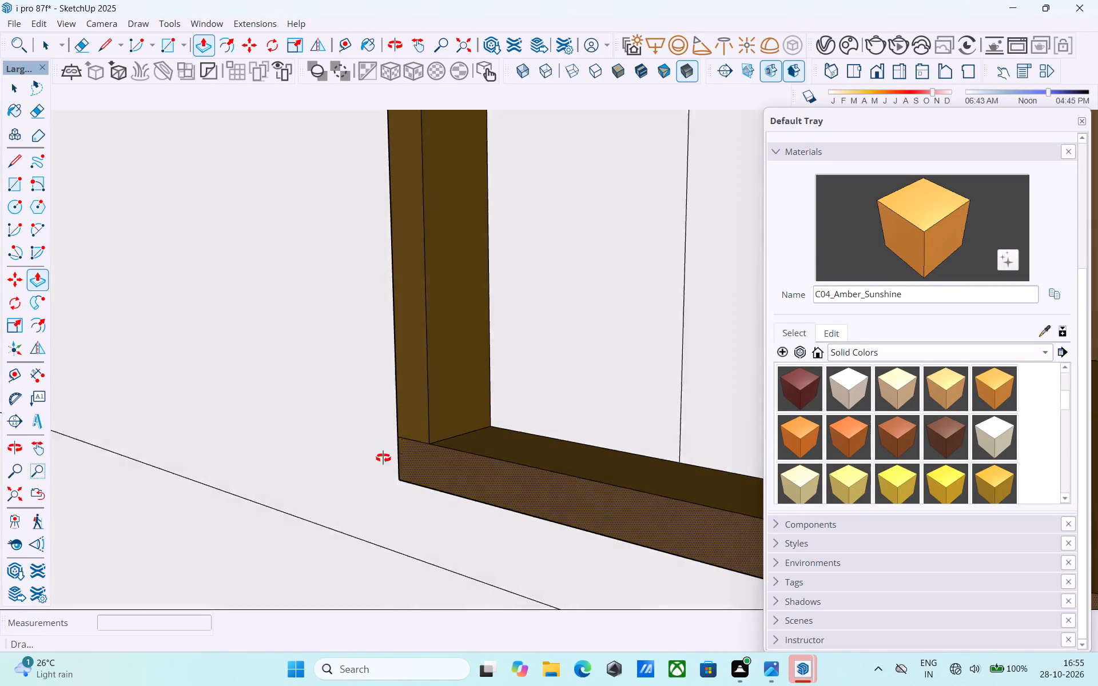
middle_click_drag(383, 458, 358, 456)
scroll(335, 451, "down", 5)
key("ctrl+s")
Erase the seam edge where the new brown upright meets the lower slab, and save the model.
middle_click_drag(343, 440, 437, 432)
key("e")
scroll(461, 434, "up", 3)
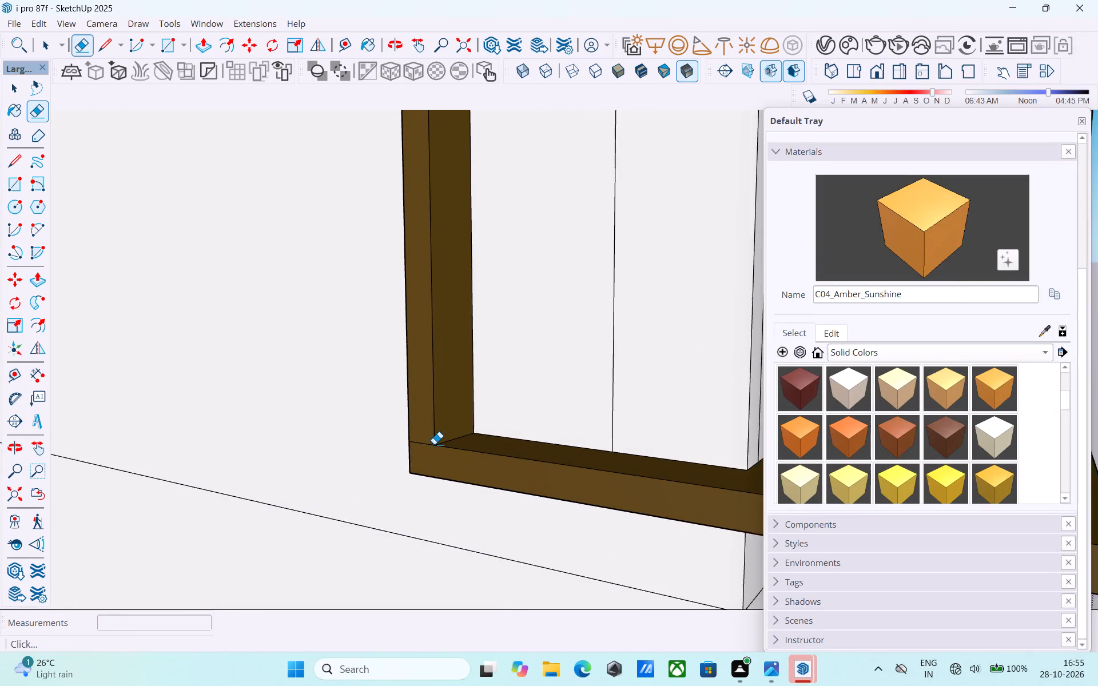
scroll(434, 444, "up", 4)
left_click_drag(425, 445, 419, 439)
scroll(422, 432, "down", 14)
middle_click_drag(421, 422, 419, 543, "shift")
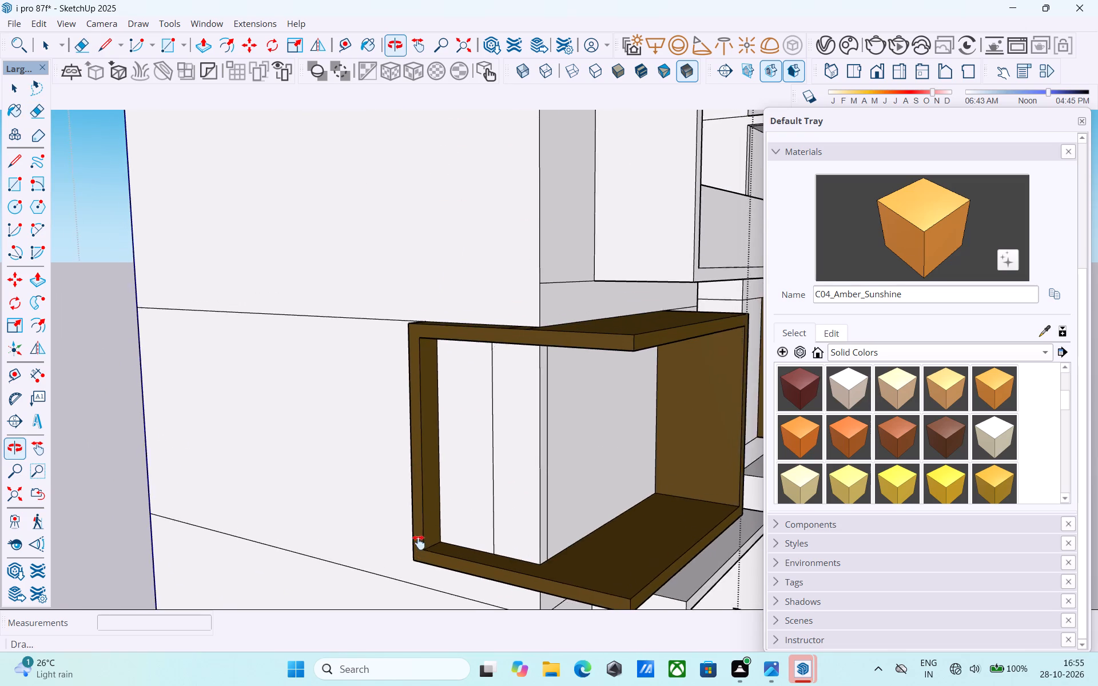
middle_click_drag(419, 543, 420, 544, "shift")
scroll(417, 396, "up", 1)
scroll(417, 383, "down", 5)
middle_click_drag(451, 393, 300, 381)
key("ctrl+s")
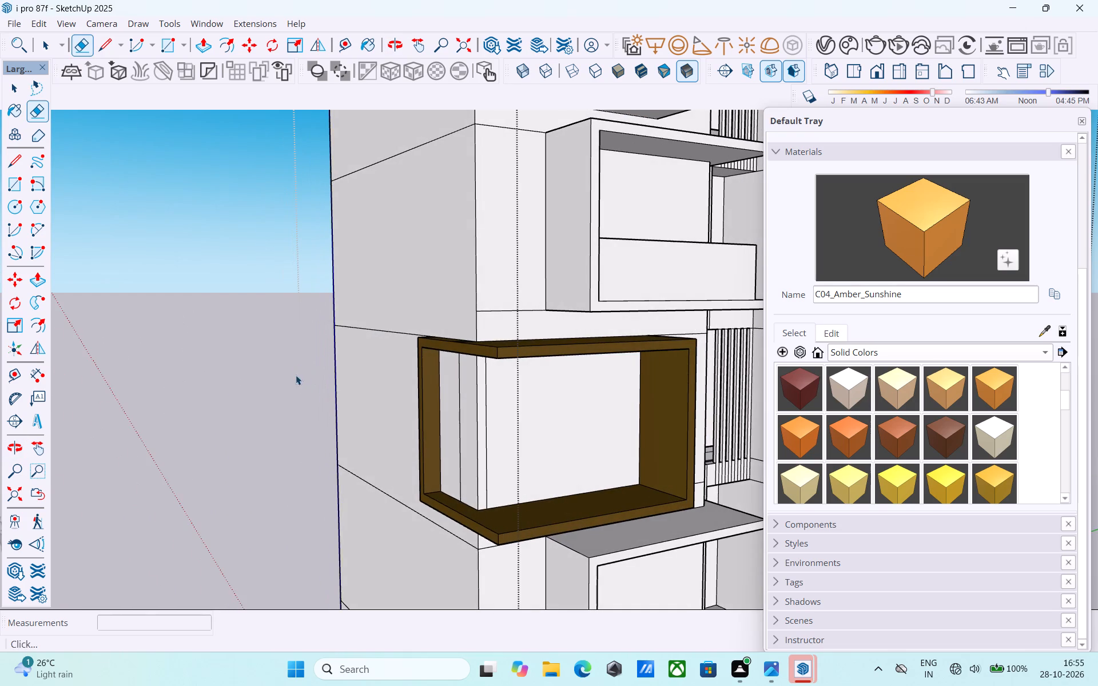
Erase the stray vertical line on the side wall inside the wrapped brown frame.
key("space")
scroll(295, 375, "down", 10)
middle_click_drag(311, 404, 333, 400)
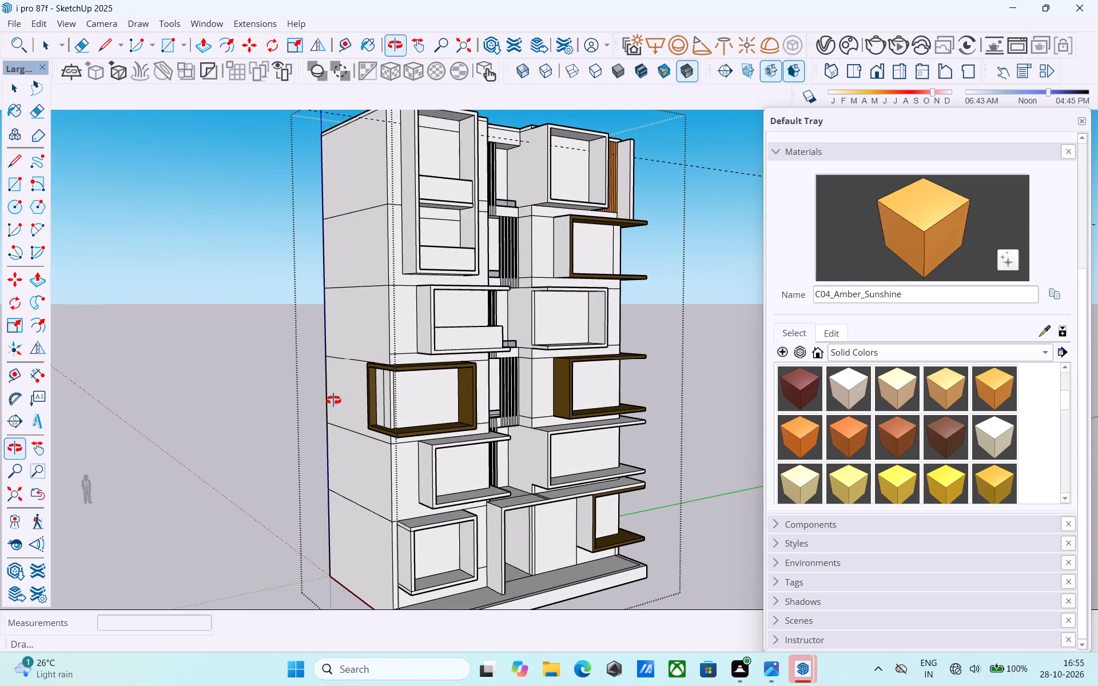
middle_click_drag(333, 400, 385, 428)
scroll(492, 474, "up", 4)
scroll(424, 429, "up", 5)
key("e")
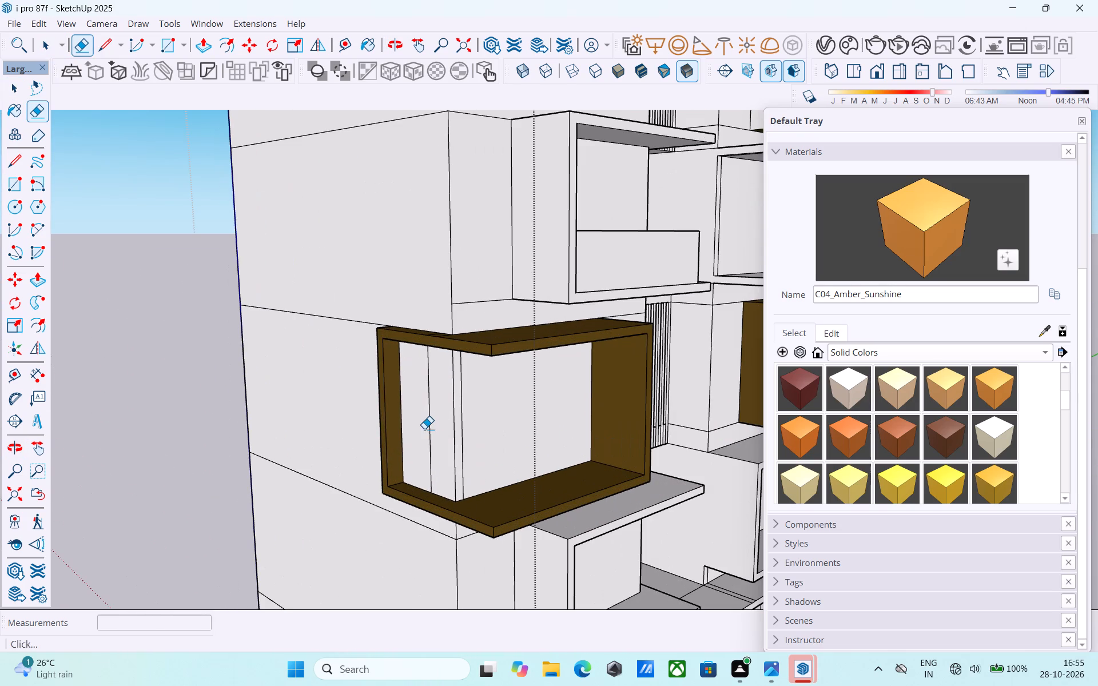
left_click(428, 428)
Examine the front facade's upper floors and balcony frames from several angles.
scroll(427, 423, "down", 6)
middle_click_drag(427, 422, 293, 402)
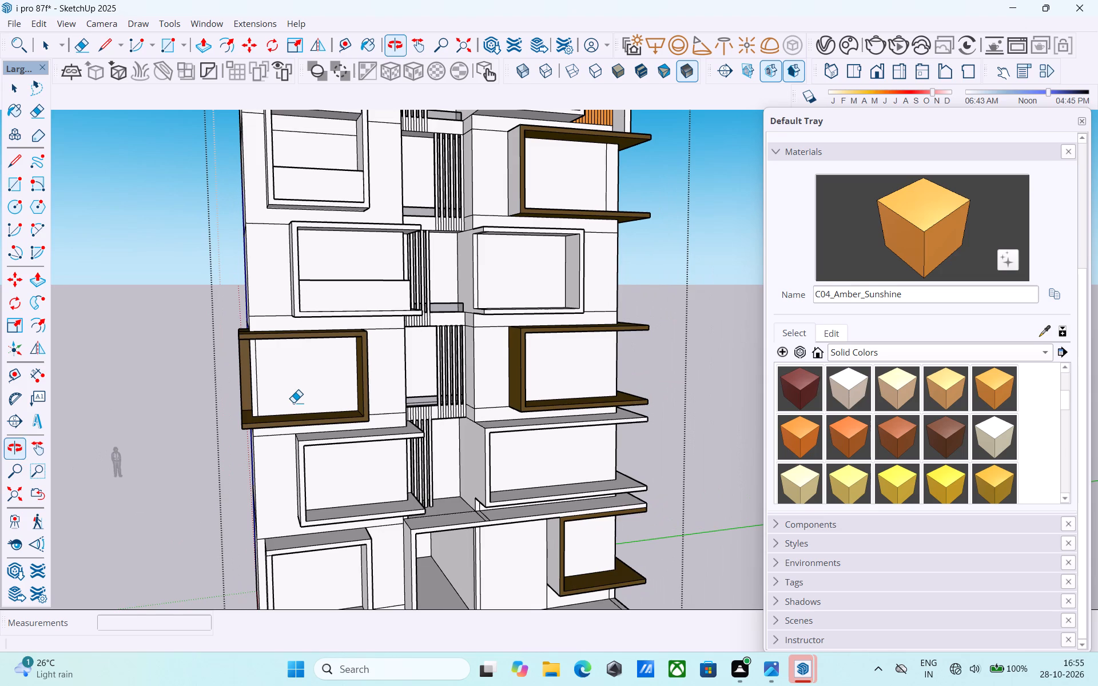
middle_click_drag(293, 402, 365, 516)
middle_click_drag(424, 325, 451, 382)
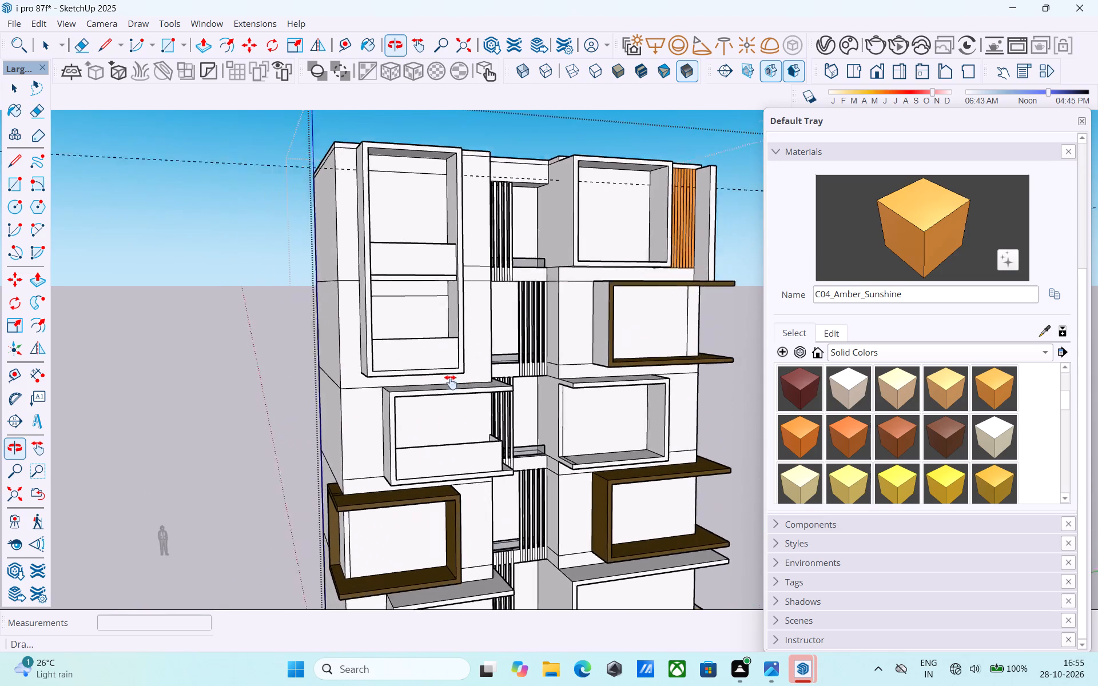
middle_click_drag(451, 382, 391, 389)
middle_click_drag(434, 363, 455, 405, "shift")
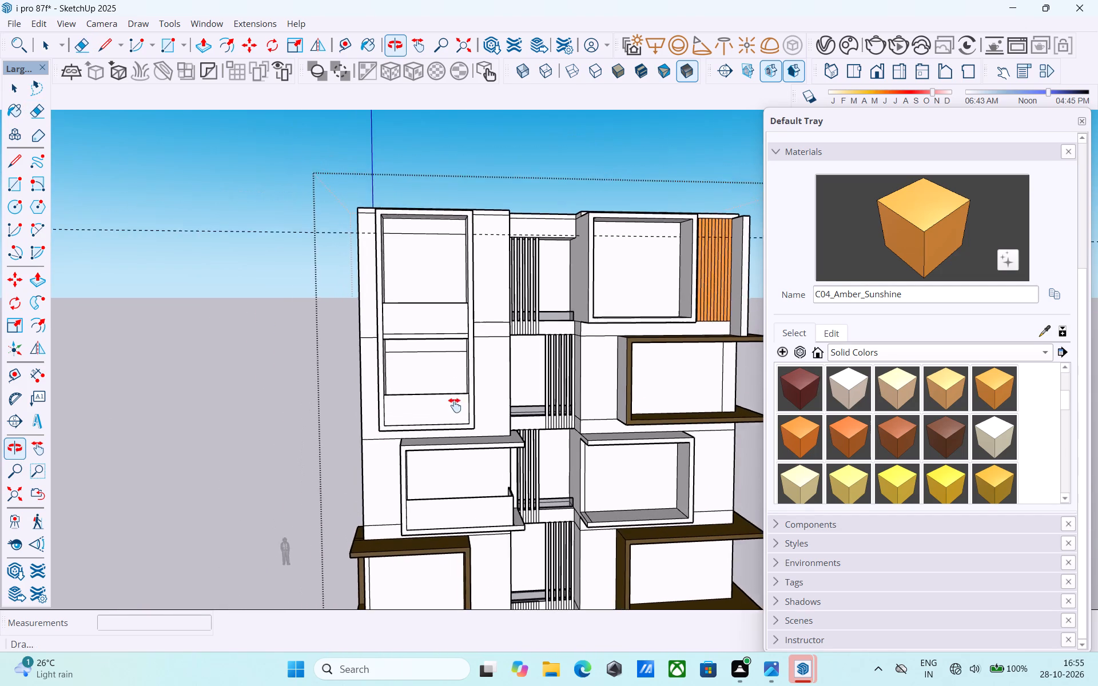
middle_click_drag(455, 405, 487, 406, "shift")
middle_click_drag(508, 358, 320, 408)
Draw a 6" line along the top seam from the wall corner beside the top-floor slats toward the tall double balcony frame.
scroll(499, 358, "up", 1)
scroll(441, 361, "up", 1)
middle_click_drag(466, 367, 466, 458, "shift")
key("l")
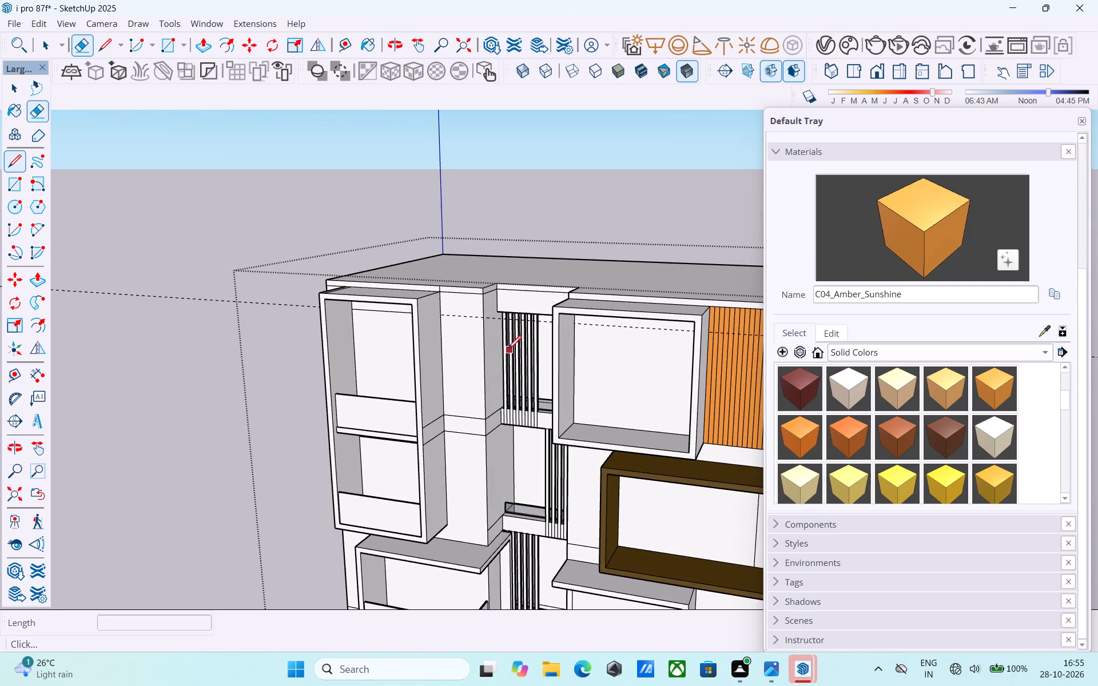
scroll(495, 327, "up", 7)
left_click(467, 267)
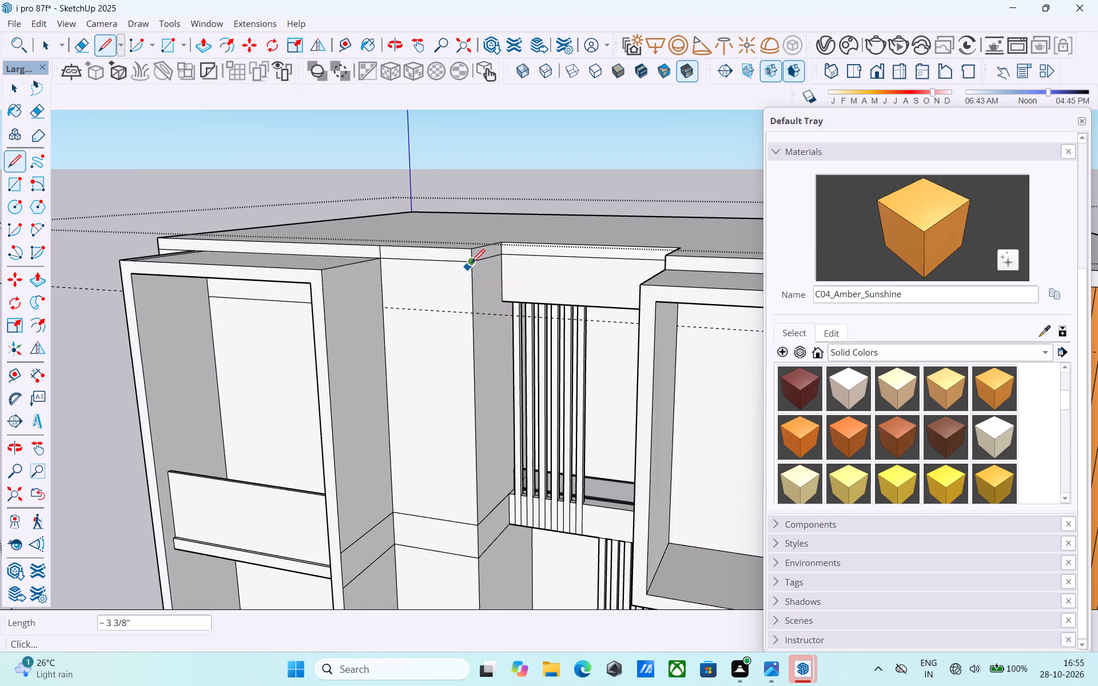
key("l")
scroll(471, 264, "up", 8)
left_click(471, 263)
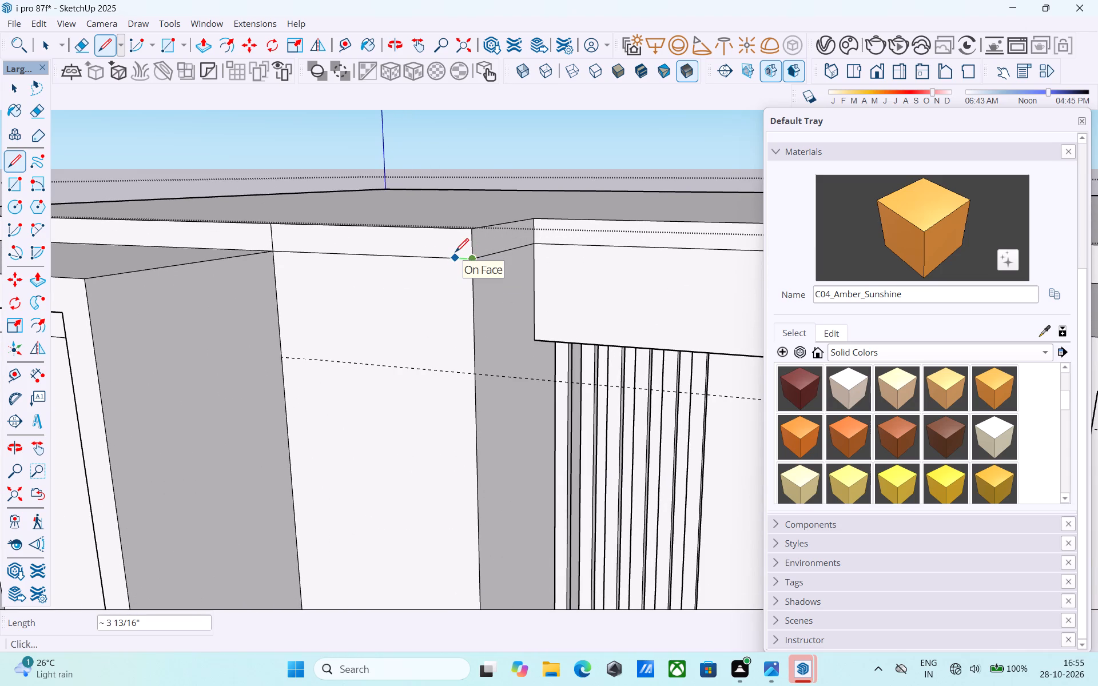
key("6")
key("shift+quotedbl")
key("Return")
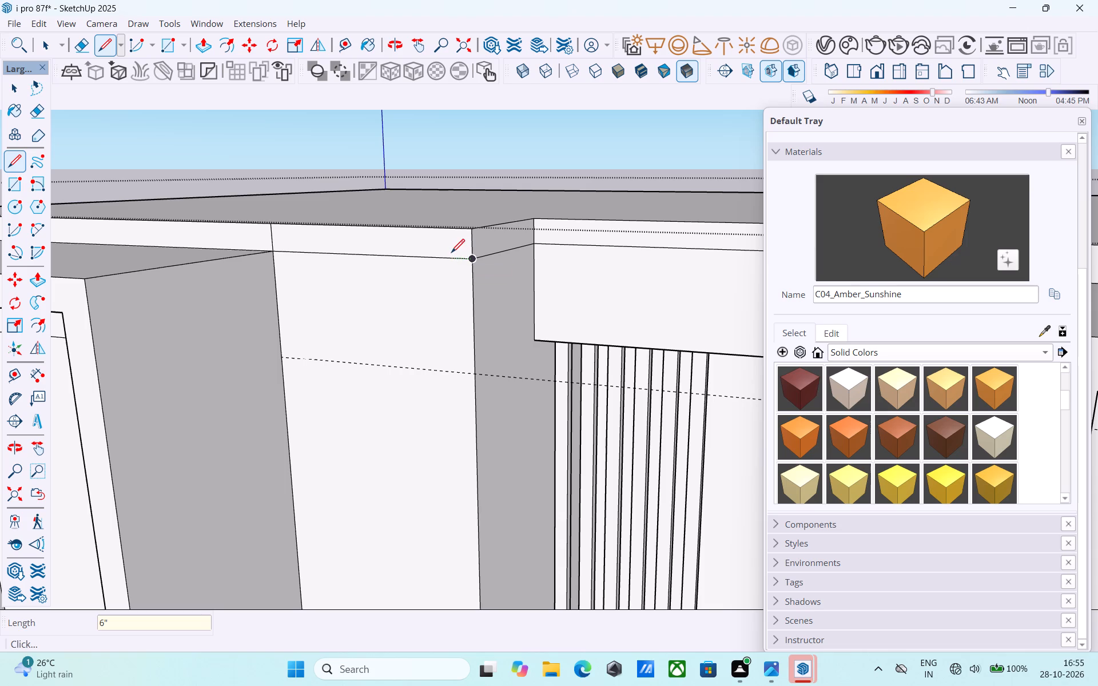
Draw a 23' vertical line from the 6" line's end down the wall to the balcony slab below.
left_click(441, 258)
scroll(449, 264, "down", 2)
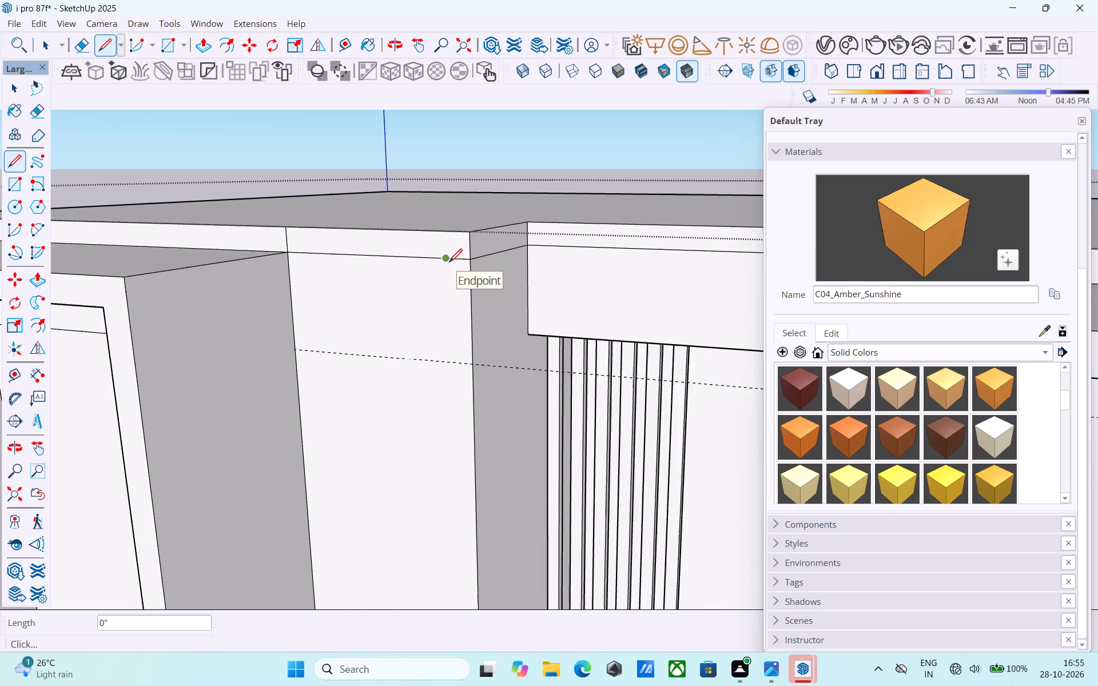
scroll(449, 264, "down", 17)
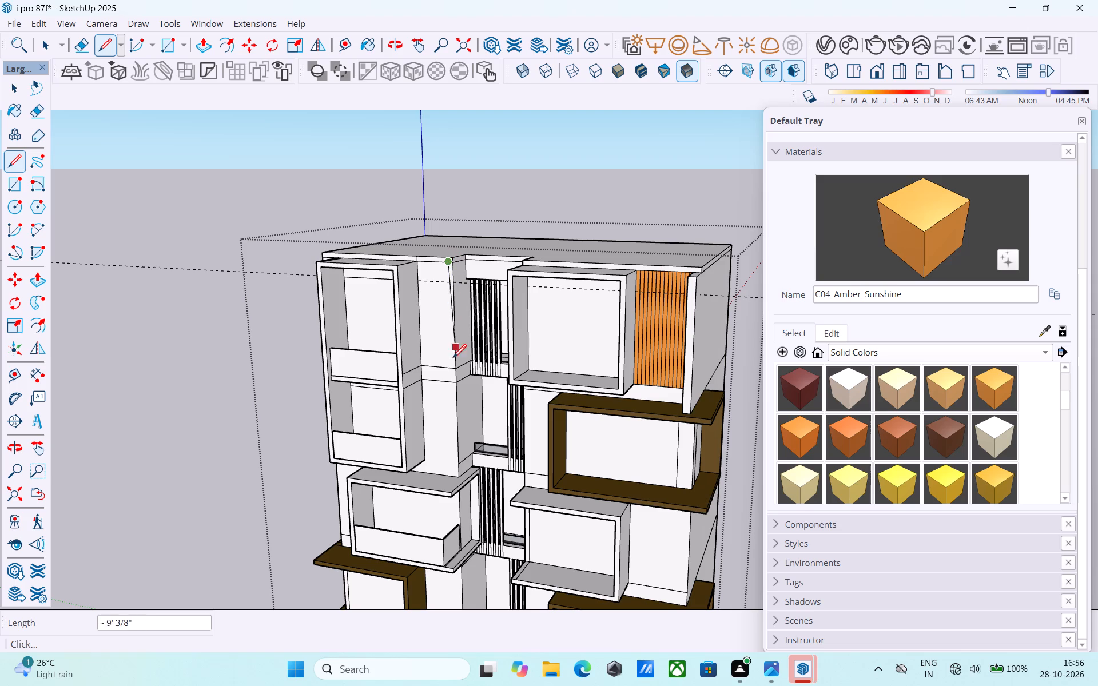
scroll(444, 488, "up", 10)
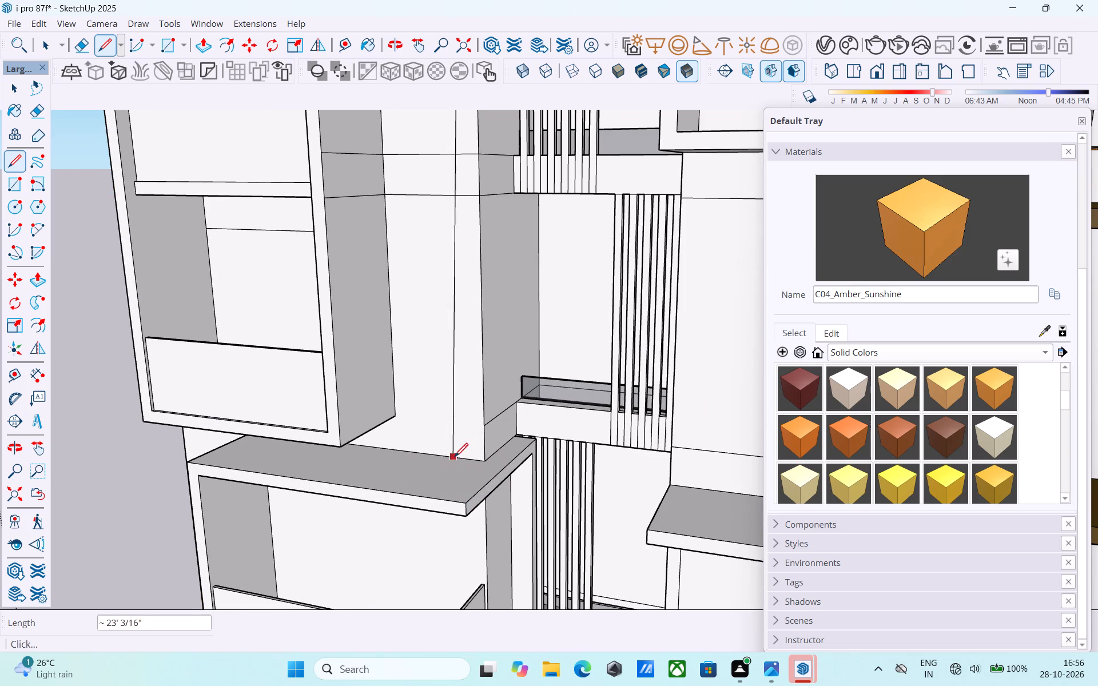
left_click(467, 458)
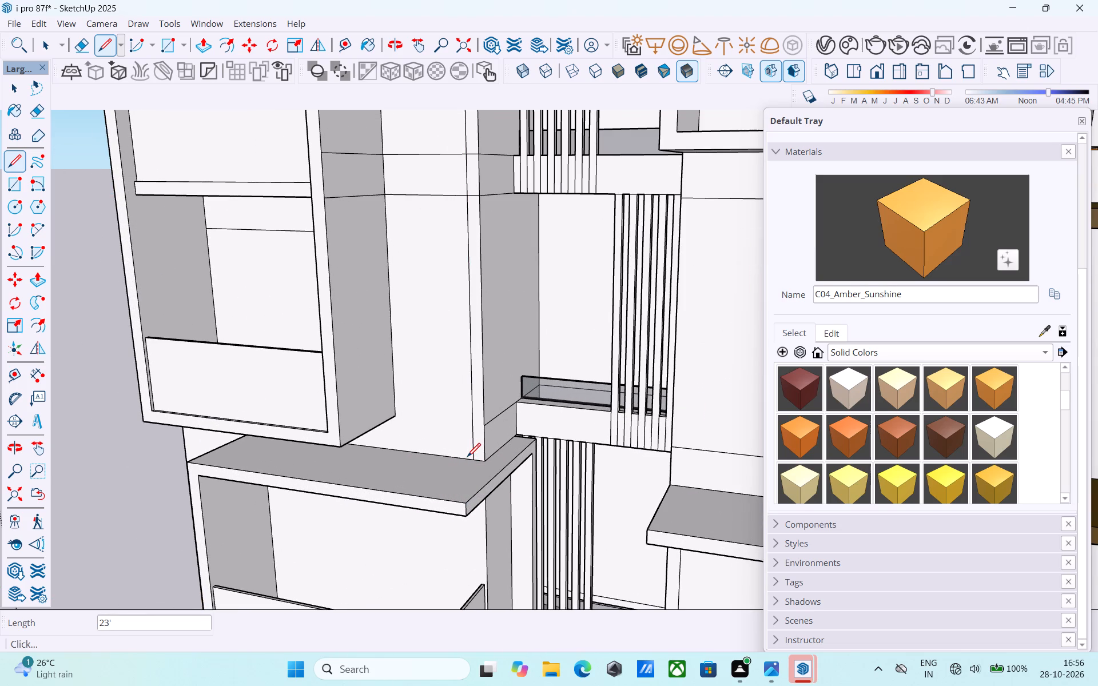
Erase the horizontal seam segments crossing the 6" wall strip at the floor band and near the roof.
scroll(462, 449, "down", 10)
middle_click_drag(457, 446, 570, 429)
scroll(570, 429, "down", 4)
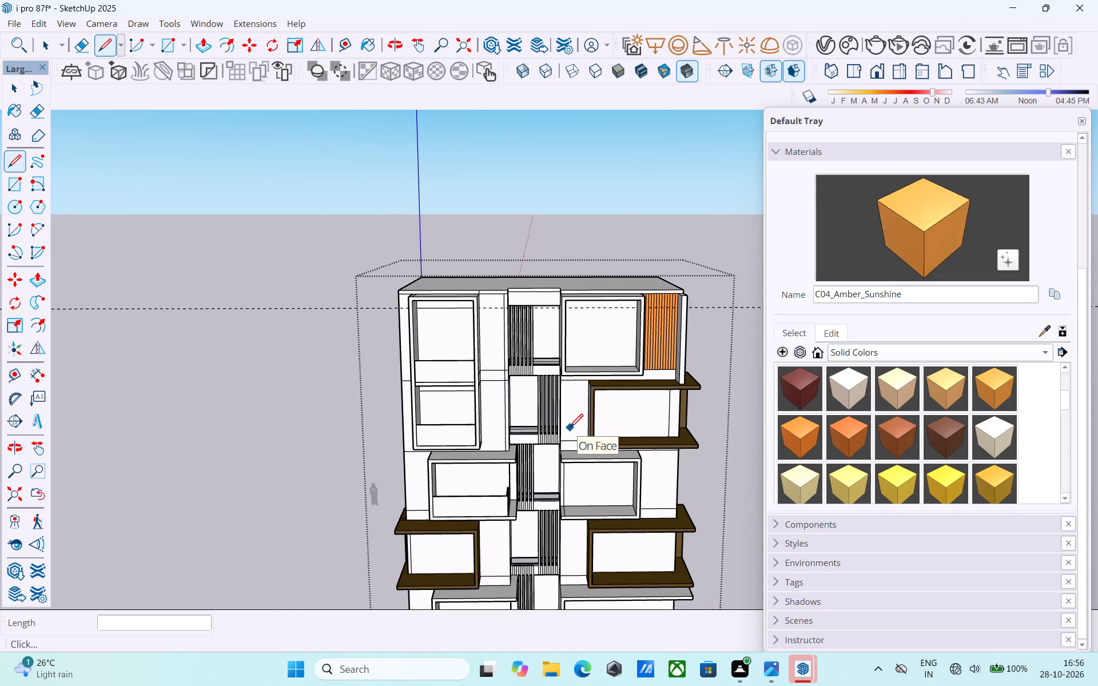
scroll(500, 388, "up", 9)
key("e")
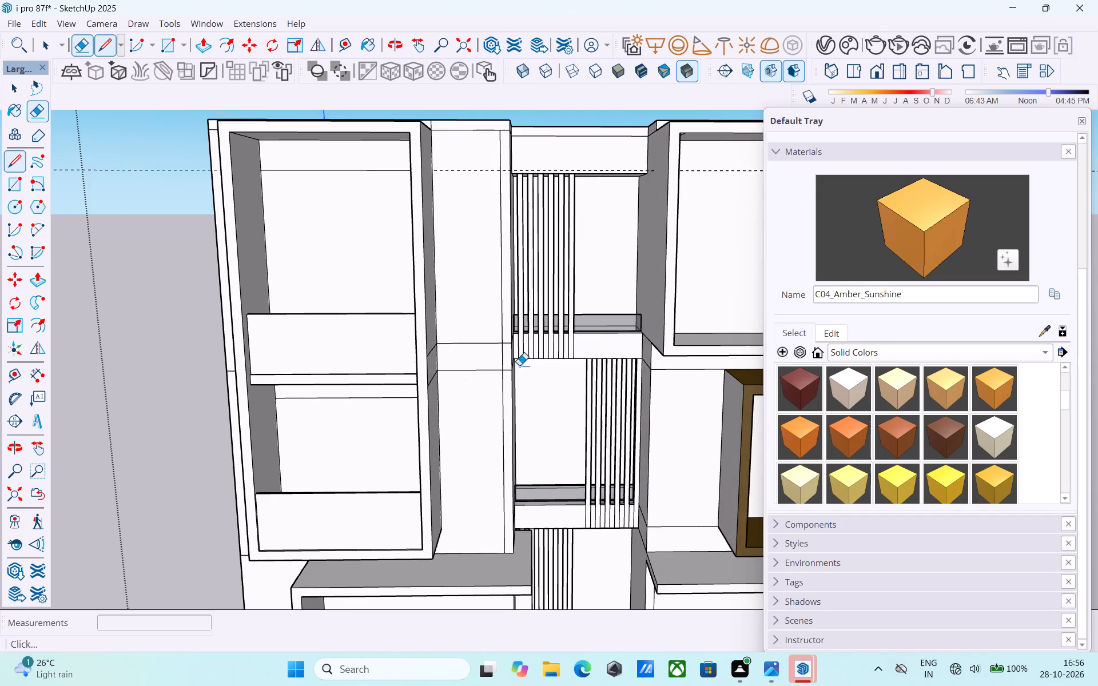
scroll(513, 370, "up", 9)
left_click_drag(503, 318, 503, 313)
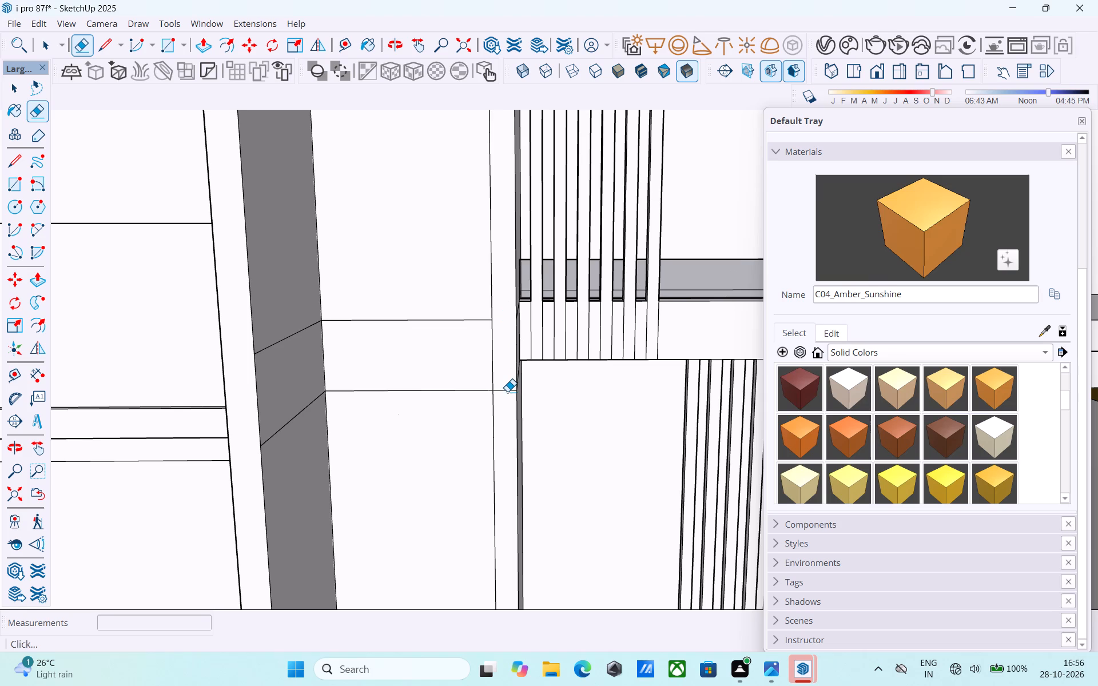
left_click(507, 392)
scroll(509, 396, "down", 10)
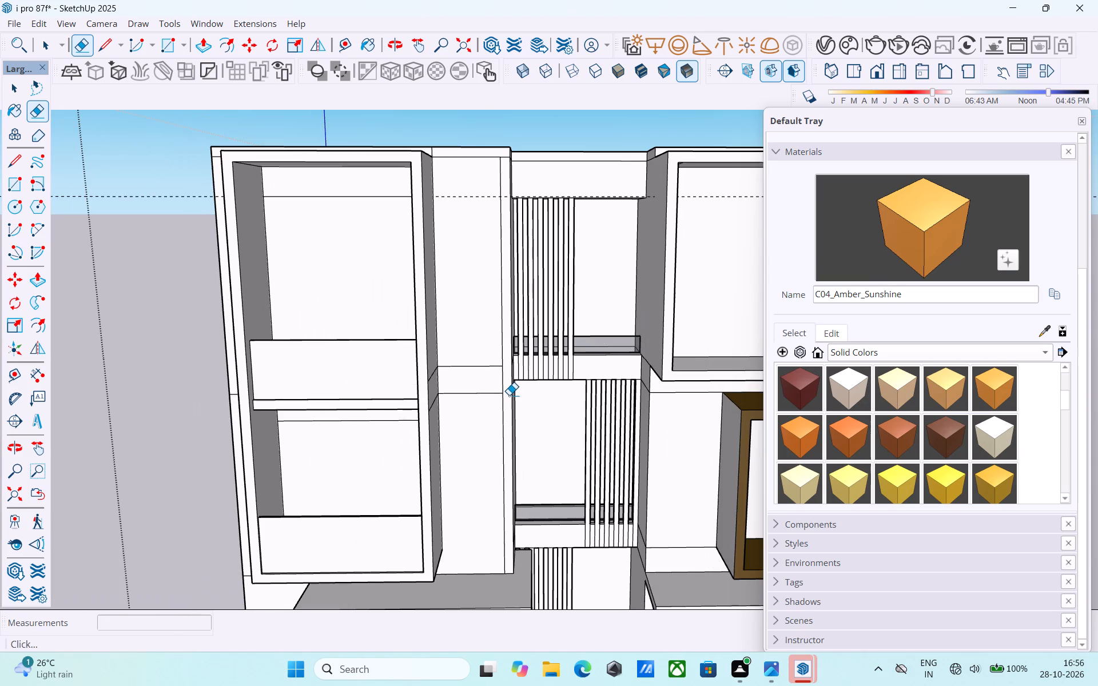
scroll(508, 132, "up", 11)
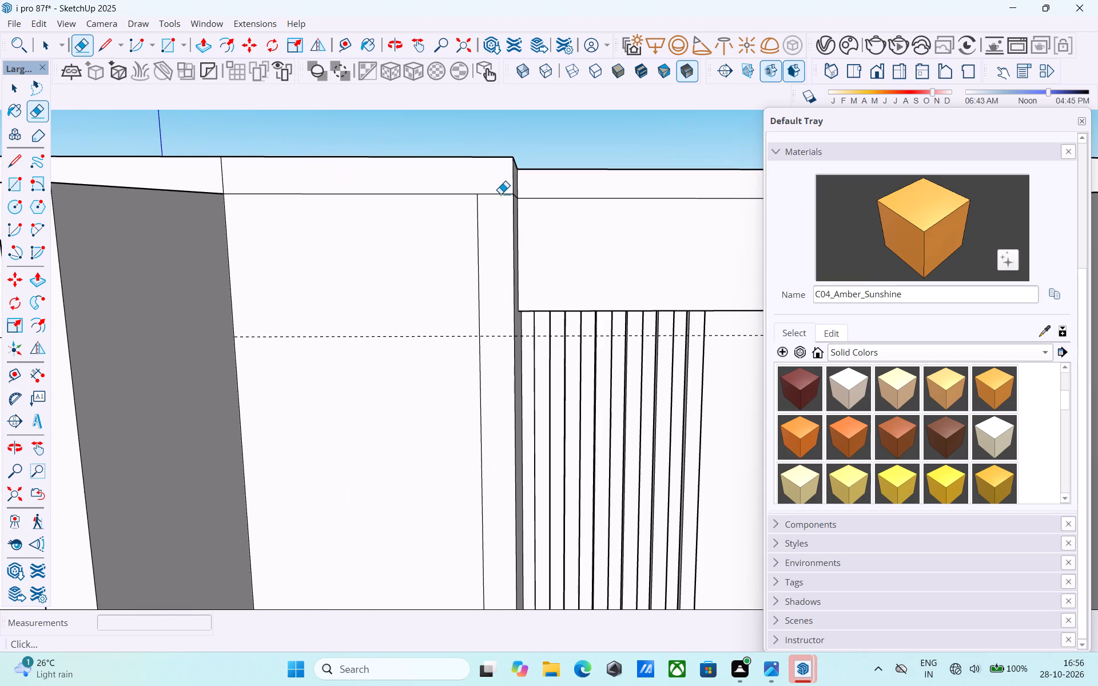
left_click(500, 194)
Extend the strip's vertical line up from the top seam to the roof edge.
key("l")
left_click(480, 194)
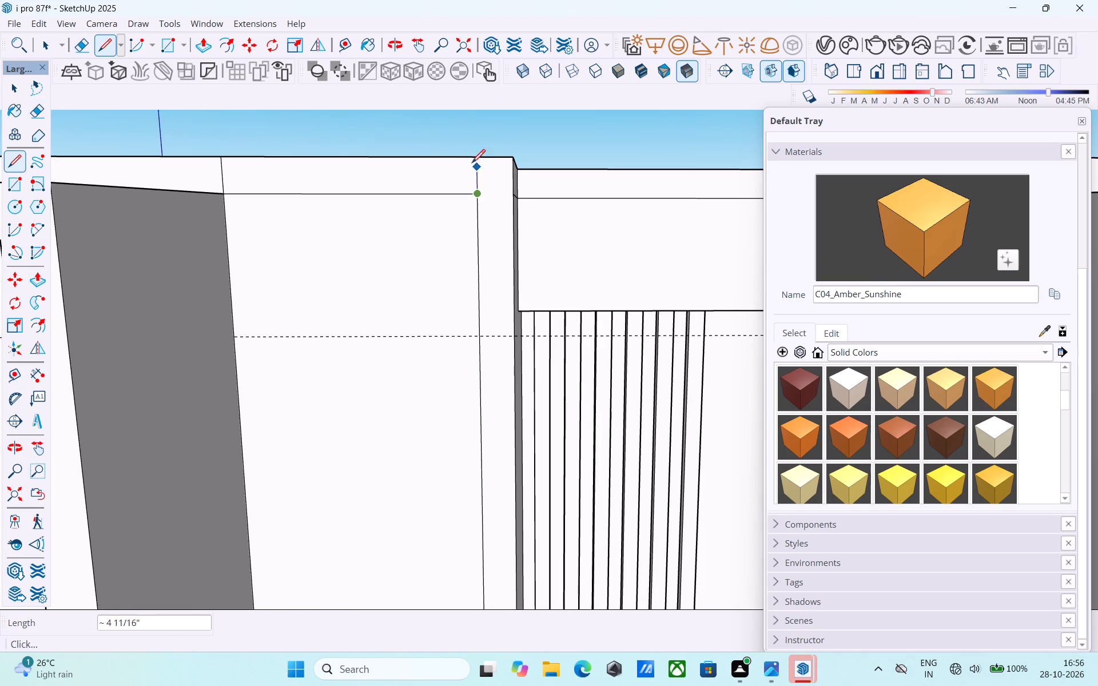
left_click(471, 162)
key("space")
Examine the new full-height strip beside the slats against the rest of the front facade.
scroll(483, 159, "down", 18)
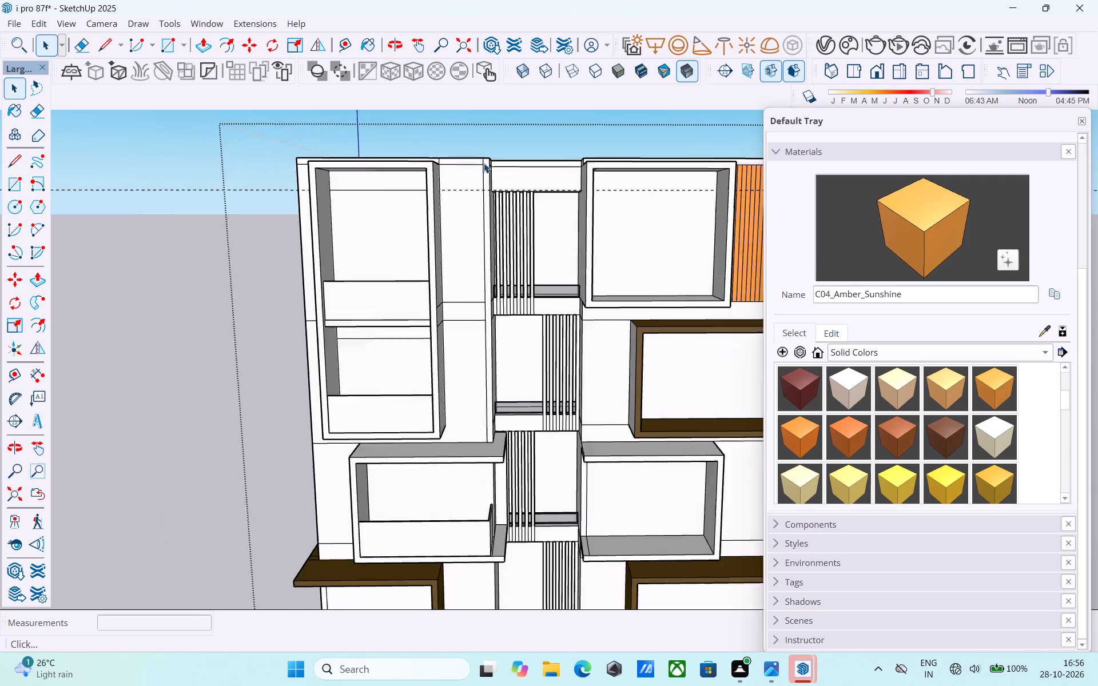
scroll(484, 163, "down", 2)
middle_click_drag(428, 377, 427, 336)
middle_click_drag(427, 336, 422, 332)
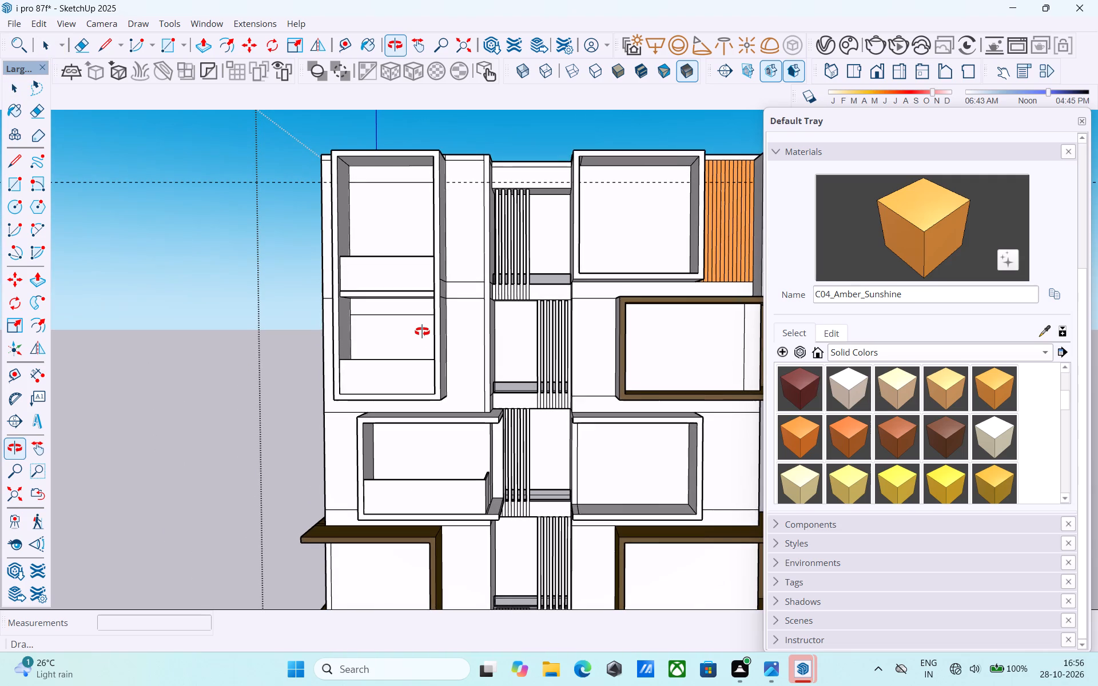
middle_click_drag(422, 332, 432, 362)
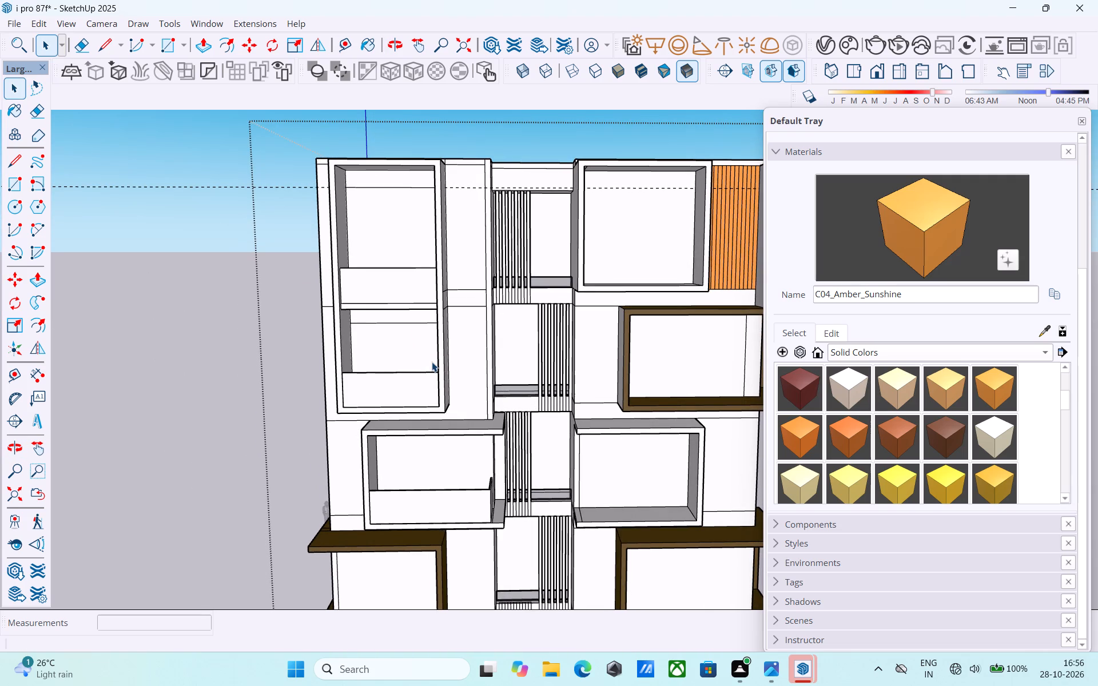
scroll(440, 351, "down", 4)
middle_click_drag(440, 351, 510, 378)
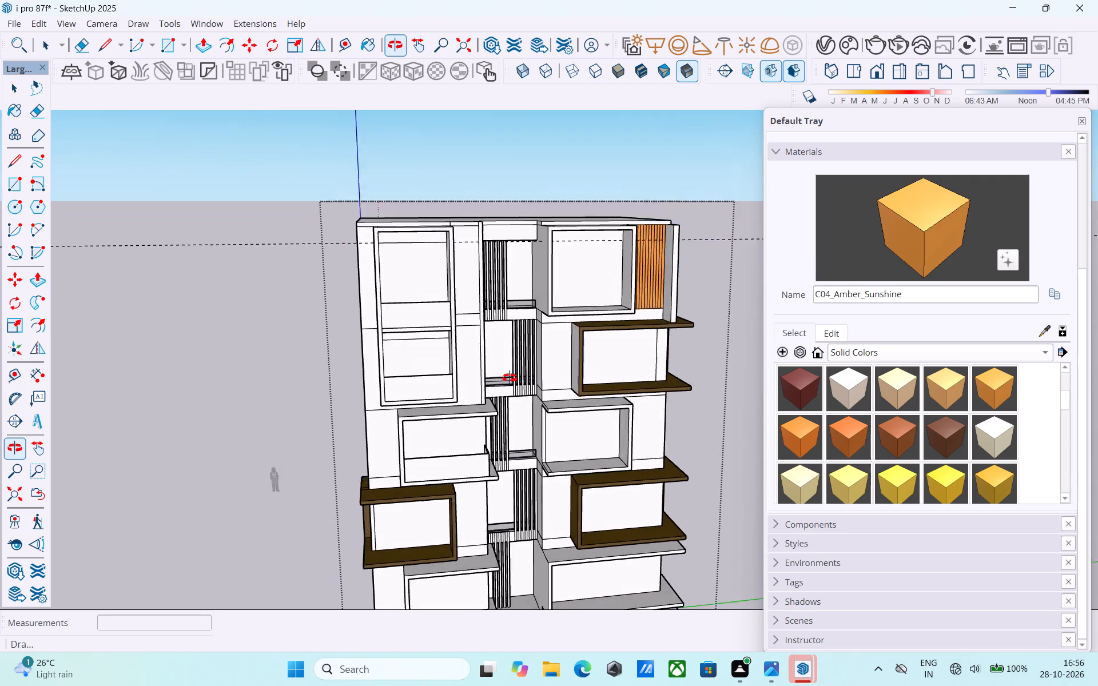
middle_click_drag(510, 378, 551, 405)
middle_click_drag(536, 390, 479, 352)
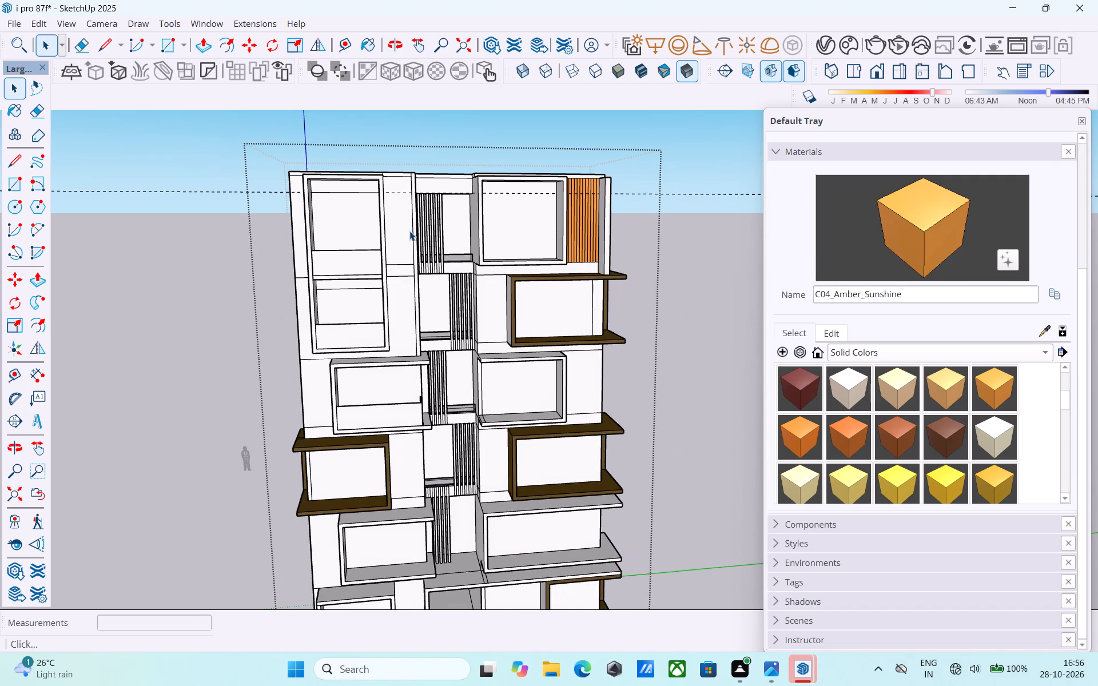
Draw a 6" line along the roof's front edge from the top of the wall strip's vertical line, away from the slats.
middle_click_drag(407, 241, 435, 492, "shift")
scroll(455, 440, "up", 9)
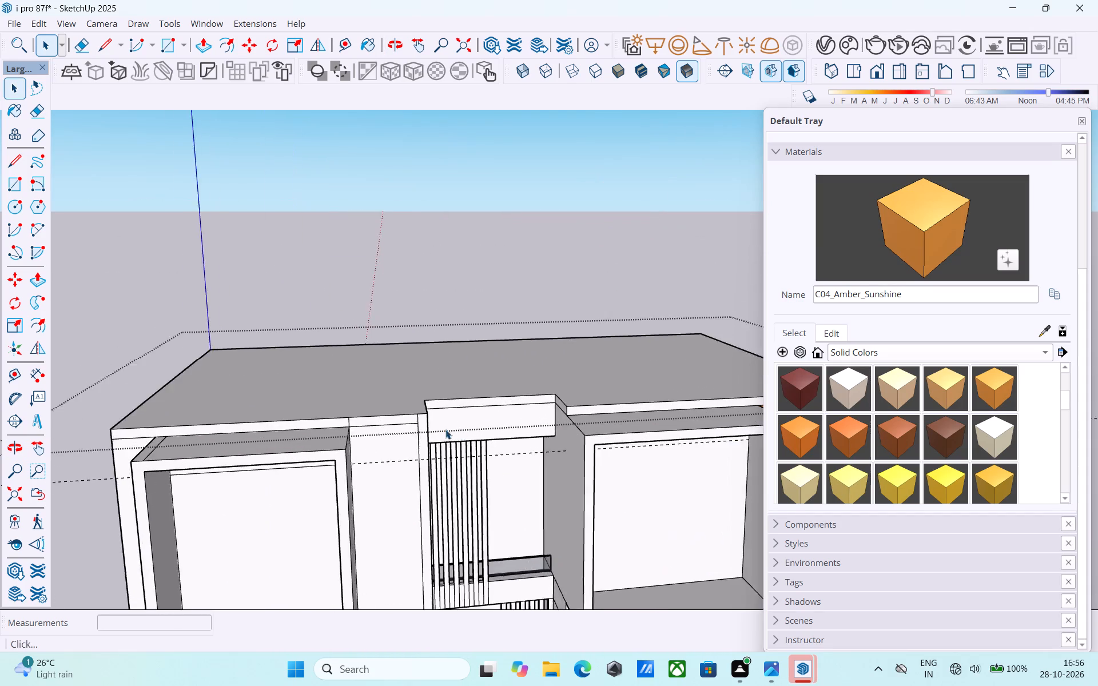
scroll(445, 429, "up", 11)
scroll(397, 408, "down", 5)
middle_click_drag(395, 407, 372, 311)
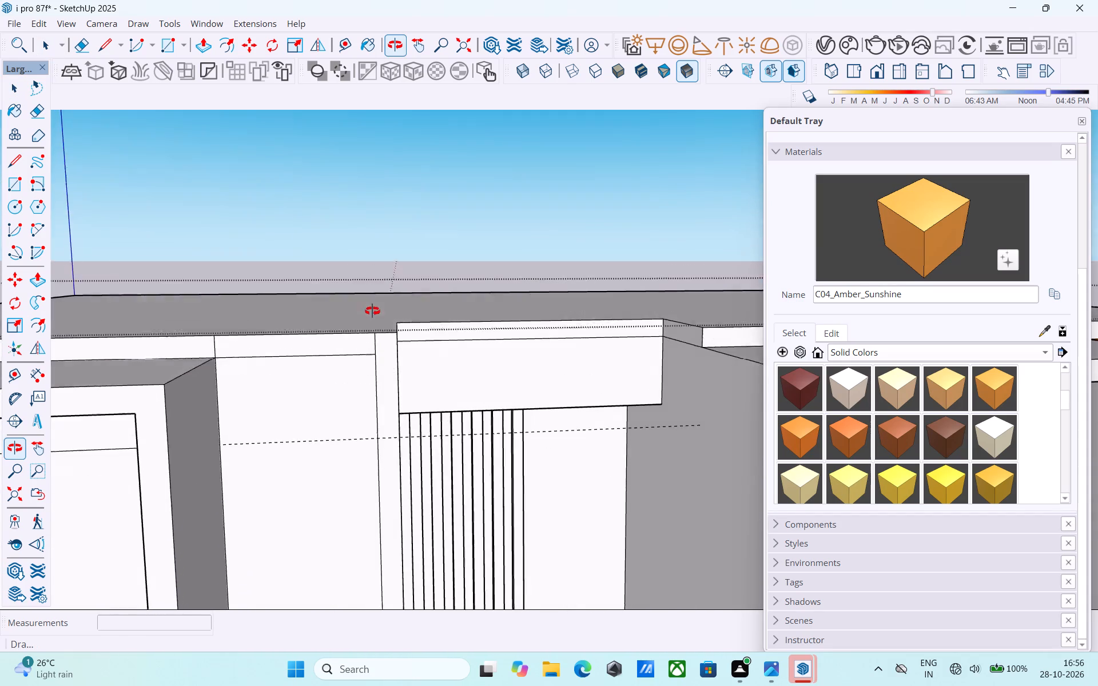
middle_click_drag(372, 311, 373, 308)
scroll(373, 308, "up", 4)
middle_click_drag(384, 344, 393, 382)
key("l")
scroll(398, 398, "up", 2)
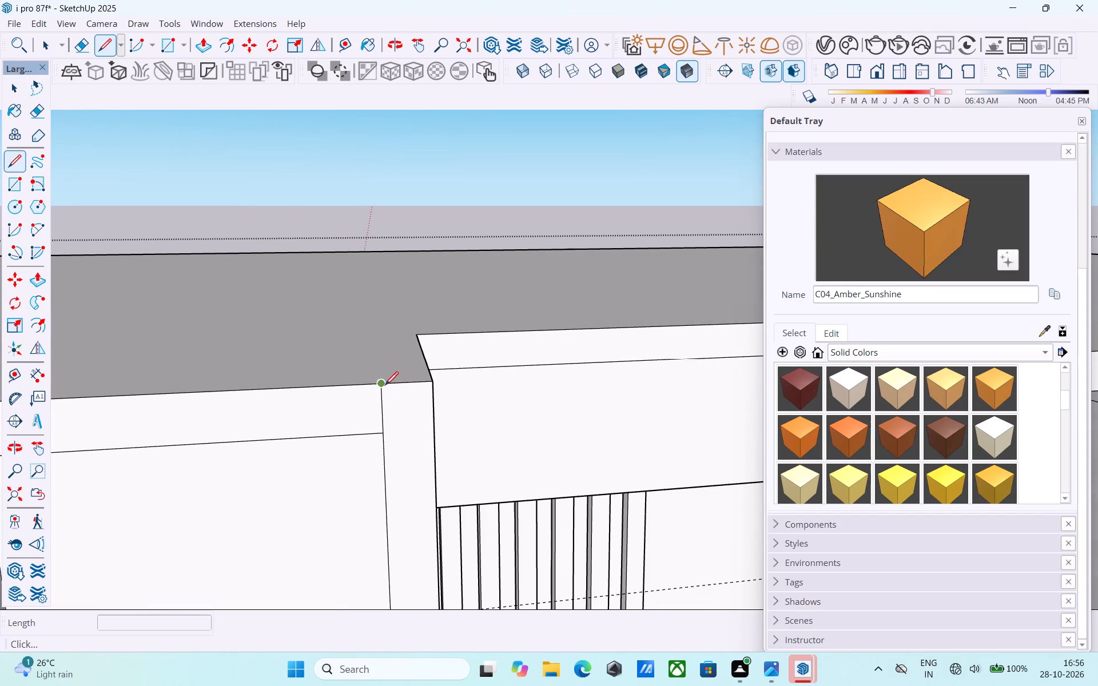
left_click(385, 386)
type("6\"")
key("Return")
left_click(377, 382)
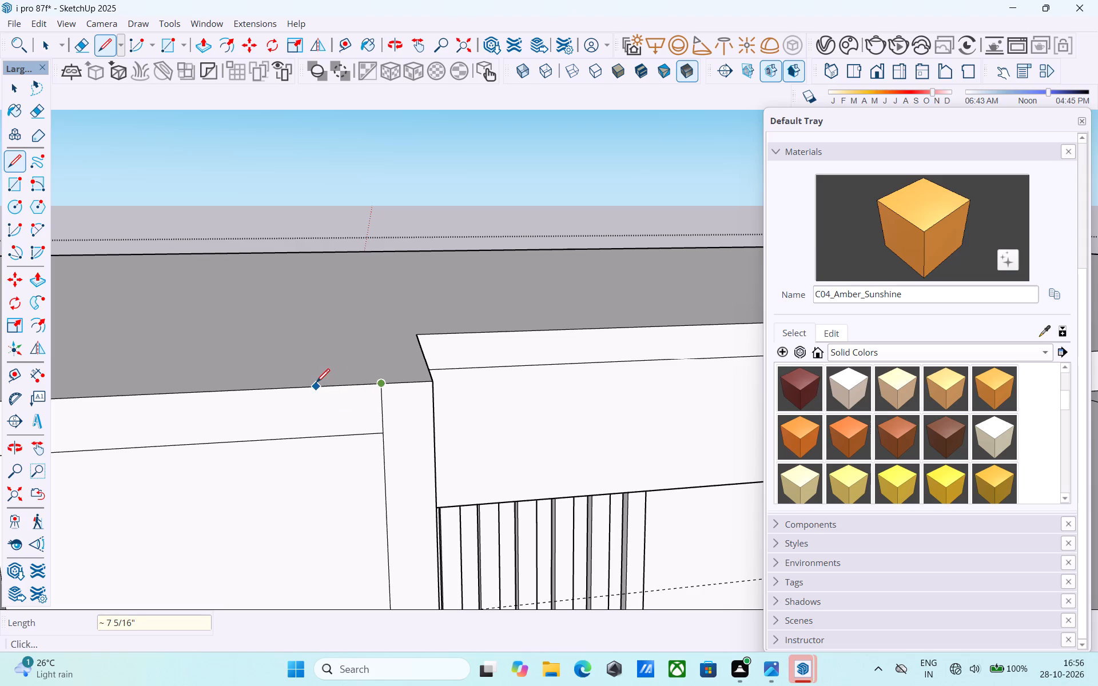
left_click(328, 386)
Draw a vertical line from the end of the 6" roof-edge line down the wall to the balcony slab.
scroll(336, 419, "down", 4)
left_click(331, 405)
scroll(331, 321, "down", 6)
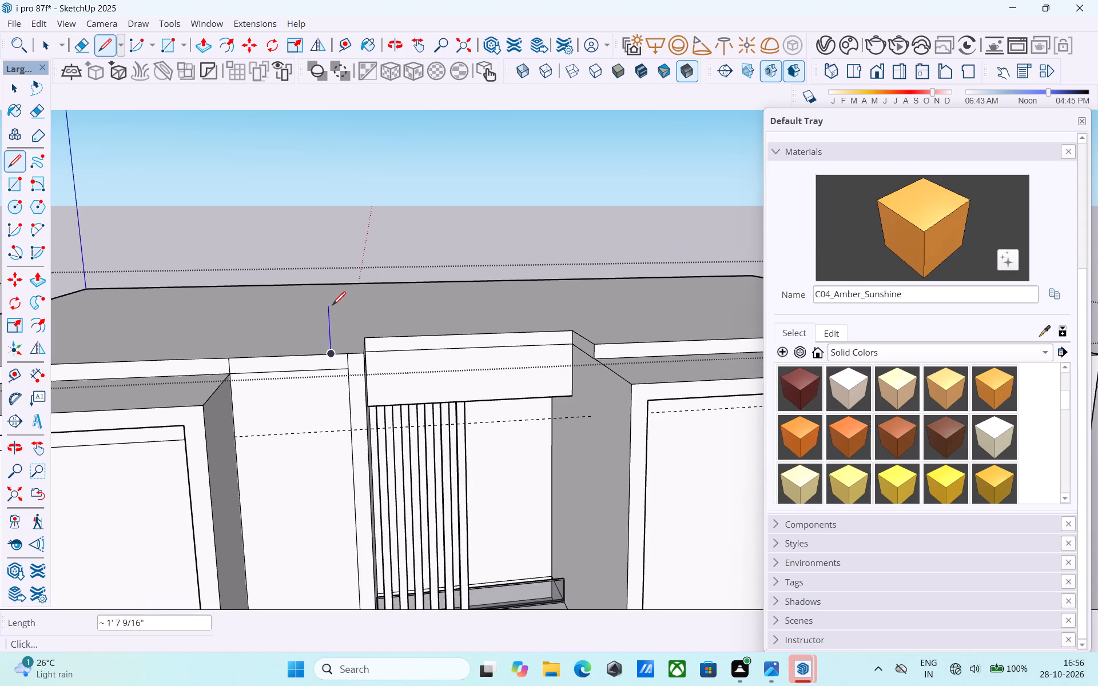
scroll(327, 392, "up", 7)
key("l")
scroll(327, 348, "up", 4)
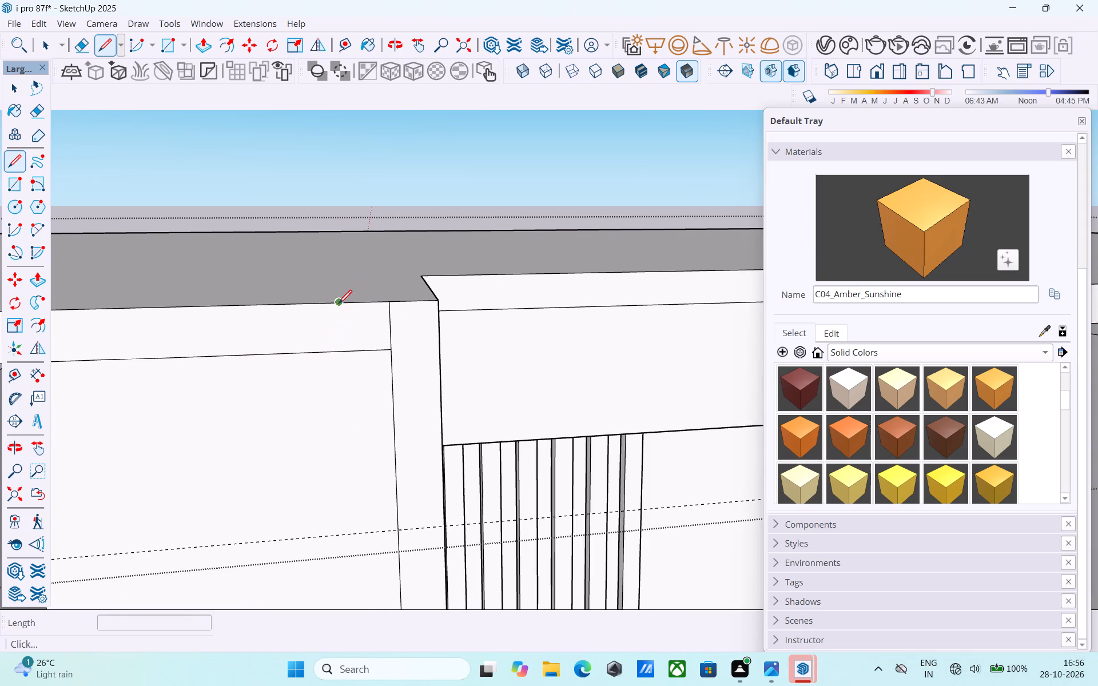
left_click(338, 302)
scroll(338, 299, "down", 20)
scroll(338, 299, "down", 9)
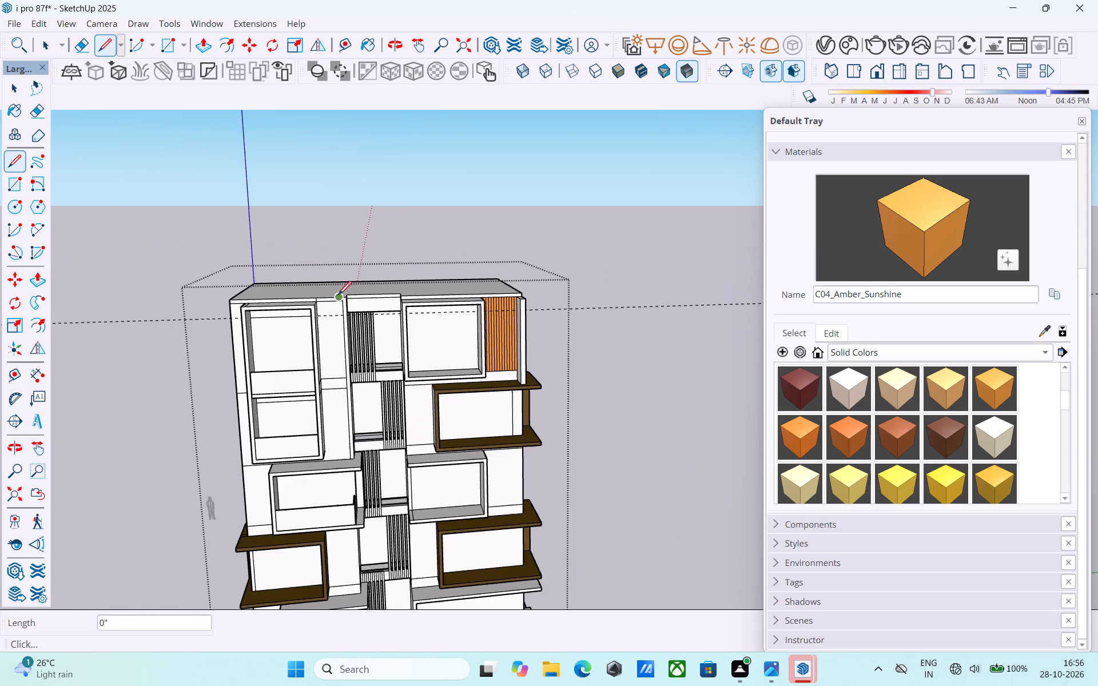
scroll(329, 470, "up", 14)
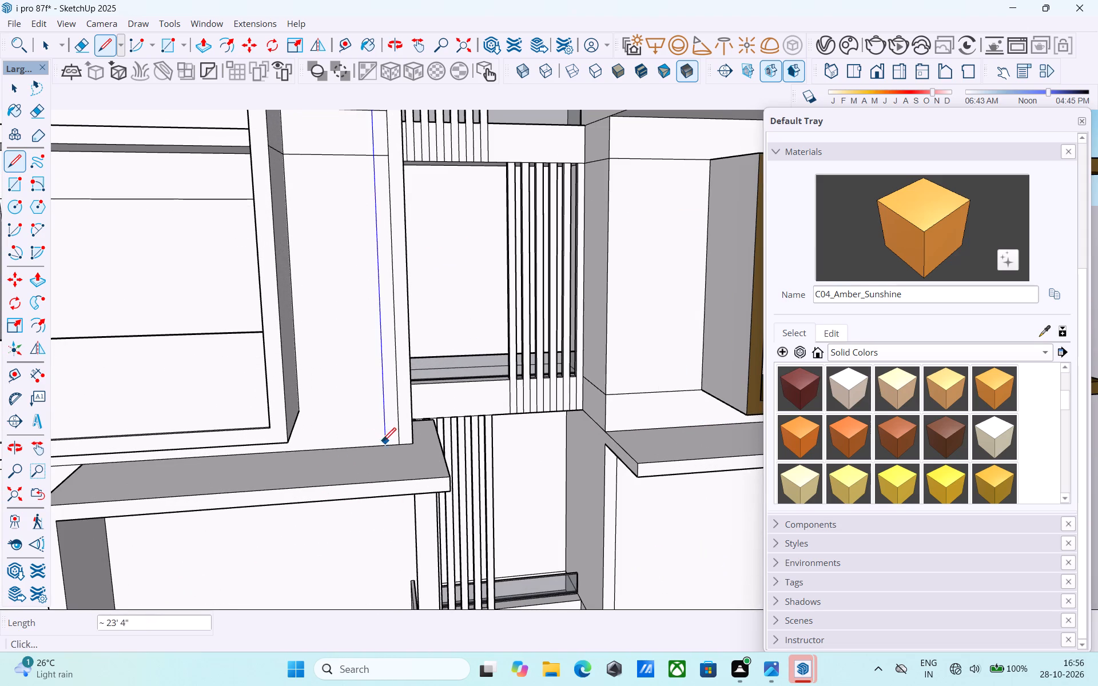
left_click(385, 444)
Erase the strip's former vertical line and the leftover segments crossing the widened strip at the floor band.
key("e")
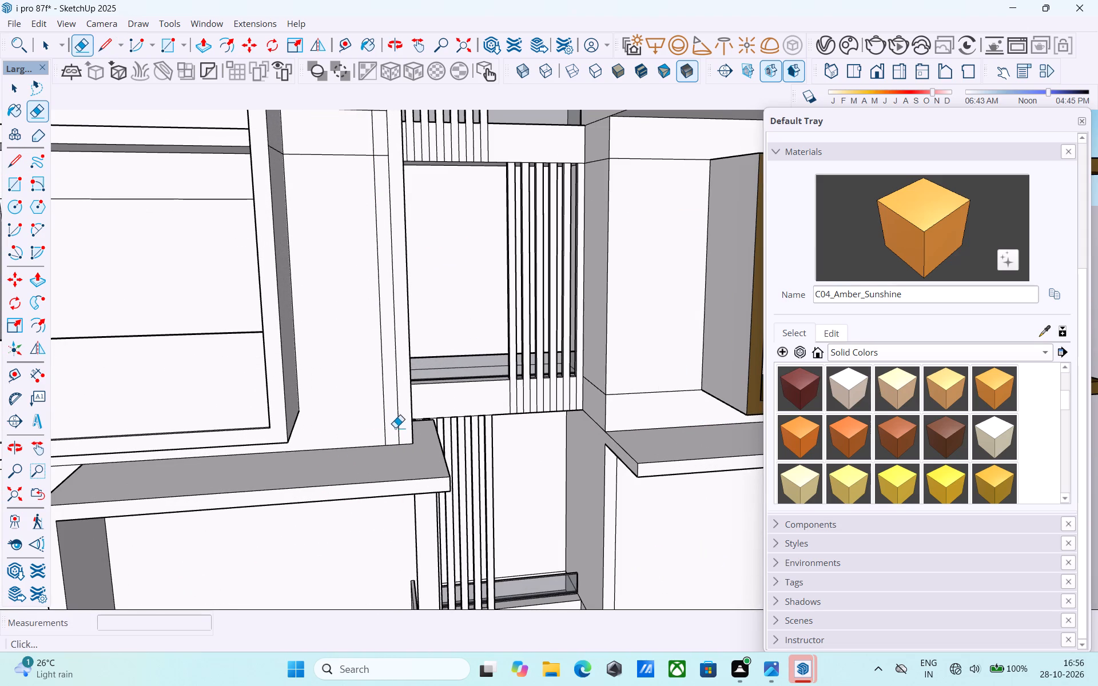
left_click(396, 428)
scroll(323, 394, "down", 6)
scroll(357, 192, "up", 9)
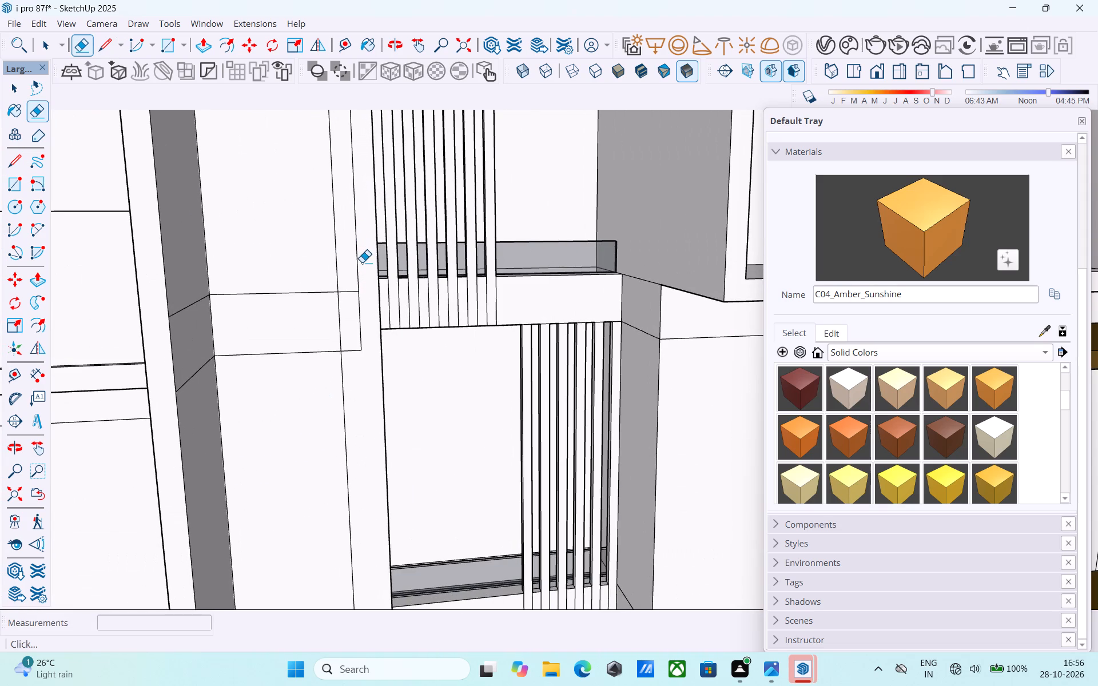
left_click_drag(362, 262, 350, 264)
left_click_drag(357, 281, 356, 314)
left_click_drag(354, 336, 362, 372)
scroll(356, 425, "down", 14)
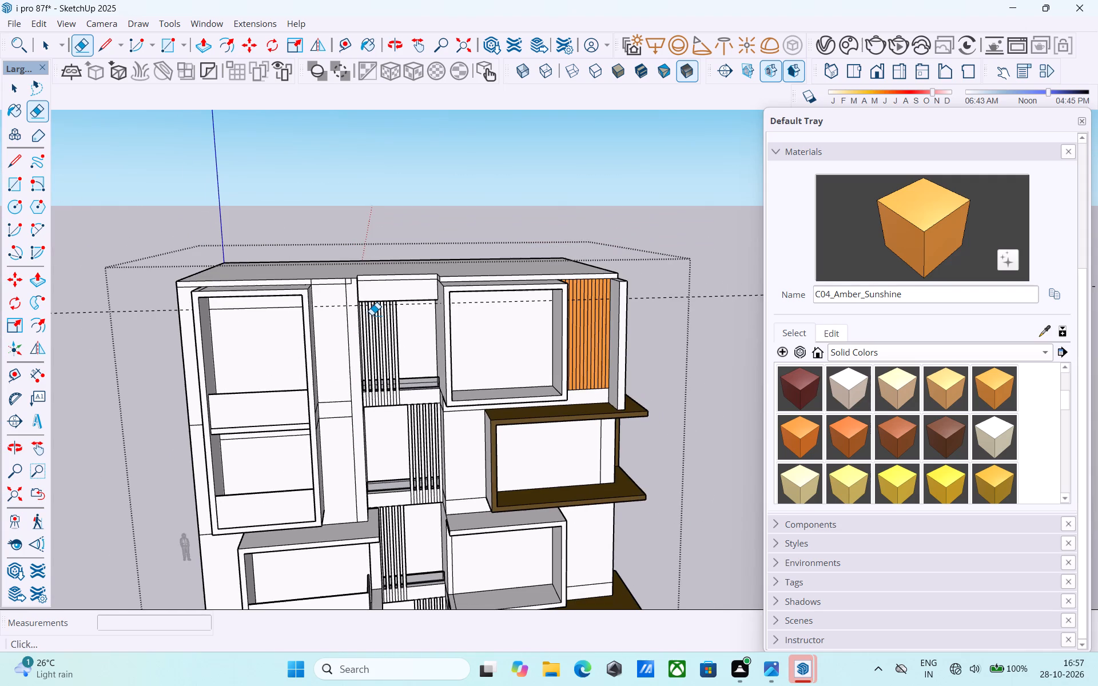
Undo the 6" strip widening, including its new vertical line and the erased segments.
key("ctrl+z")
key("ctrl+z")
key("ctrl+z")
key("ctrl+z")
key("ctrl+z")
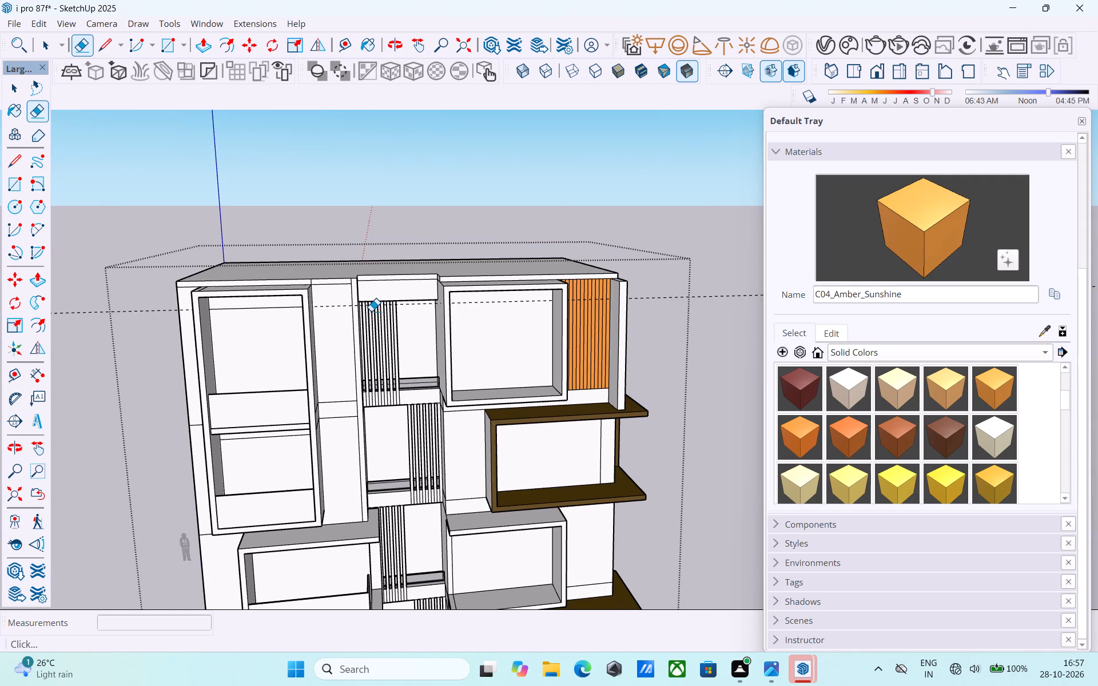
Draw a 3" line along the roof edge from the strip's top, and a 23' 6" vertical line from its end to the slab.
scroll(356, 321, "up", 4)
scroll(353, 272, "up", 4)
key("space")
scroll(347, 259, "up", 5)
key("l")
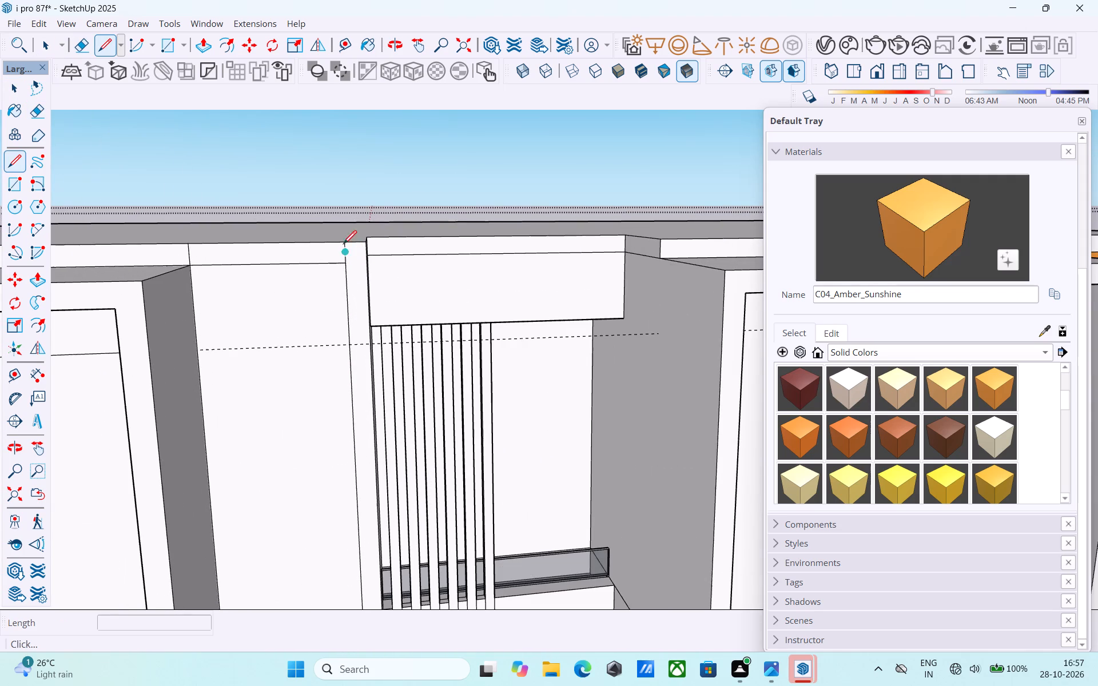
left_click(341, 240)
left_click(333, 239)
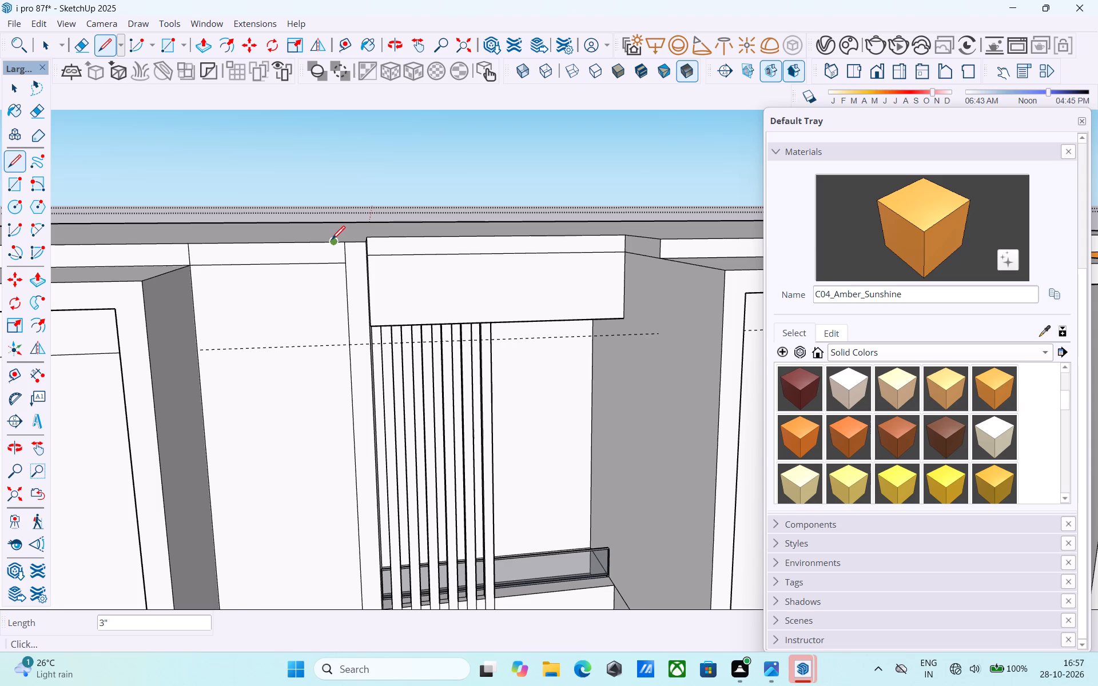
left_click(332, 241)
scroll(334, 230, "down", 12)
scroll(325, 445, "up", 10)
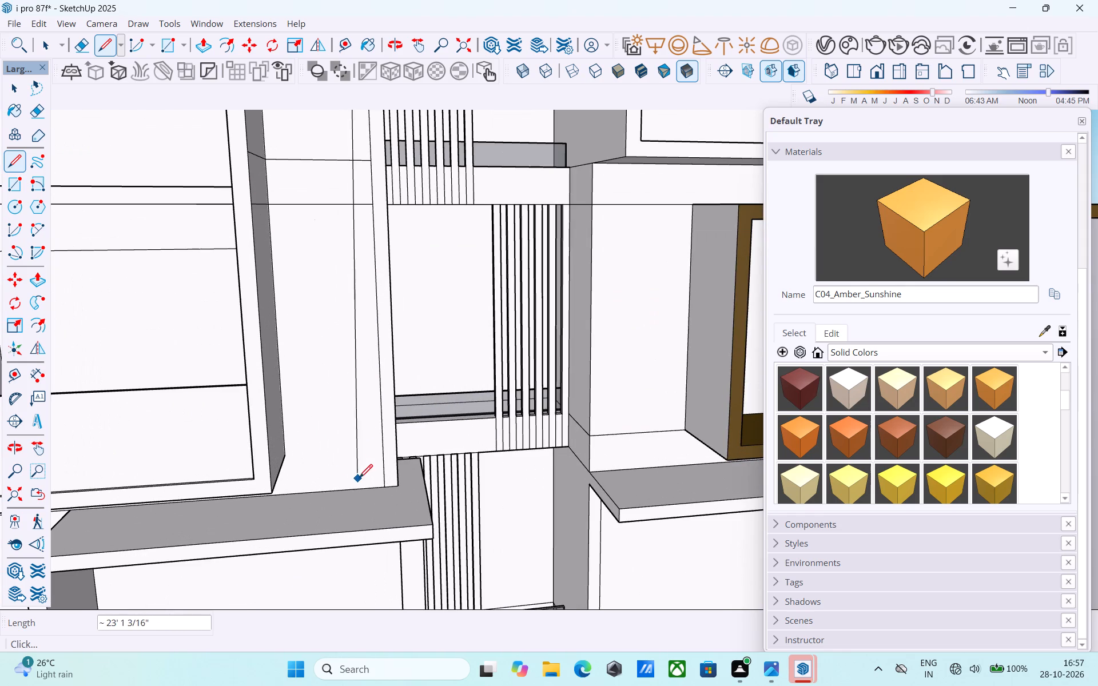
left_click(377, 488)
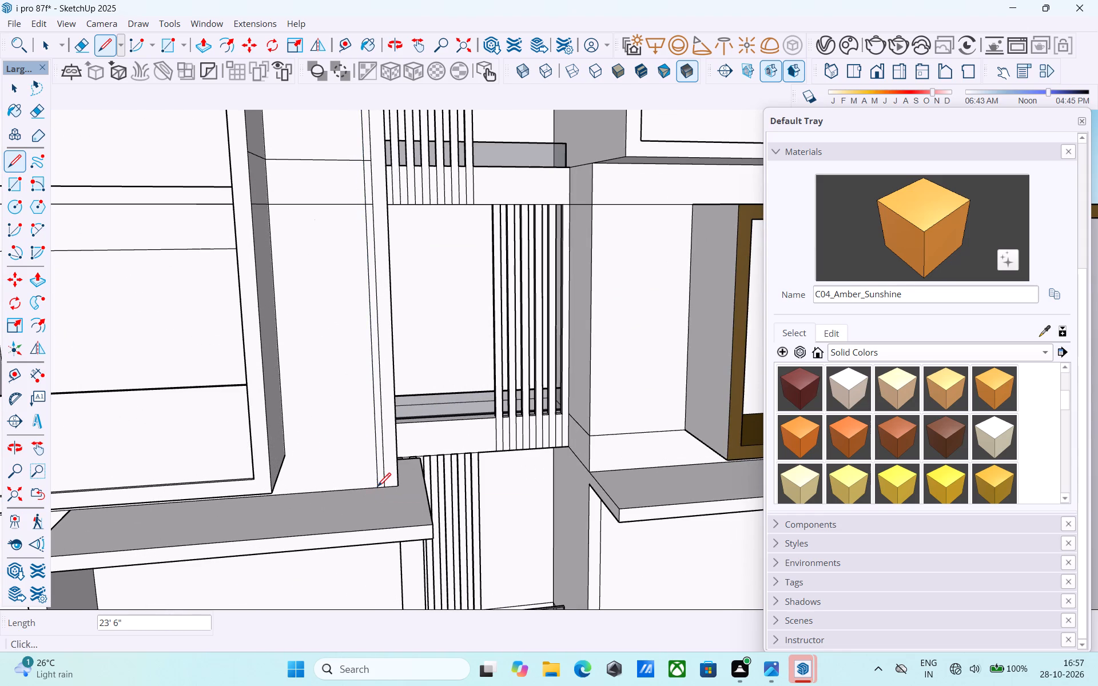
Erase the strip's former vertical line and the segments crossing the widened strip at the floor band.
key("e")
scroll(387, 478, "up", 4)
left_click(383, 468)
scroll(399, 340, "down", 4)
middle_click_drag(390, 330, 399, 429)
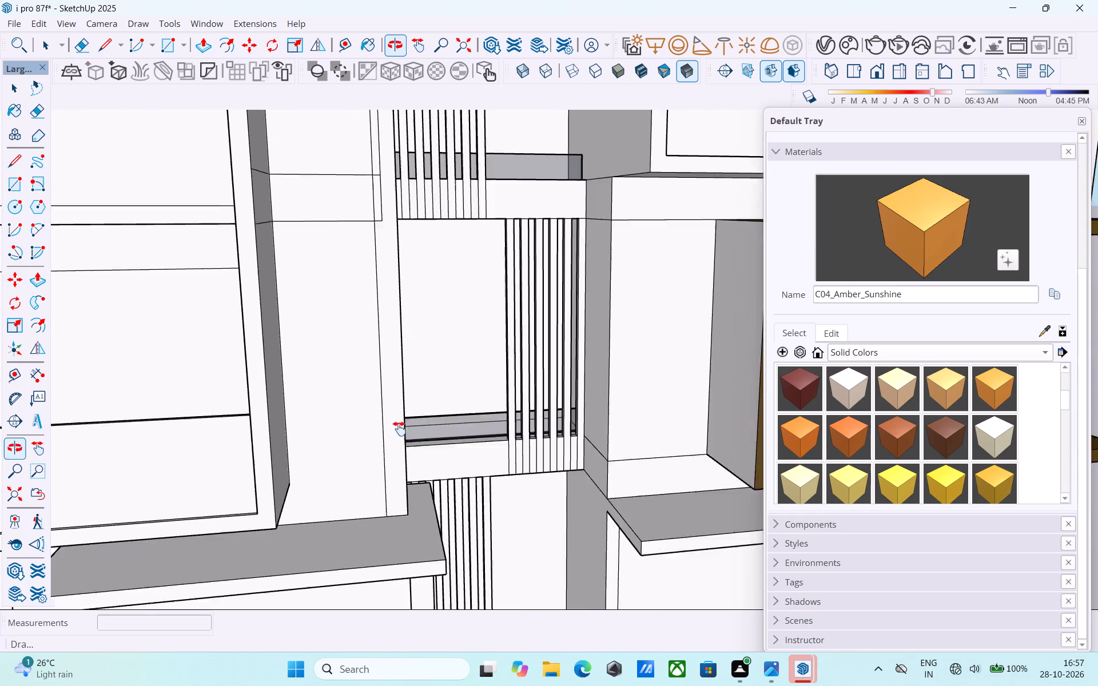
middle_click_drag(399, 429, 431, 547)
scroll(427, 363, "up", 7)
left_click_drag(405, 313, 398, 288)
left_click_drag(407, 296, 412, 308)
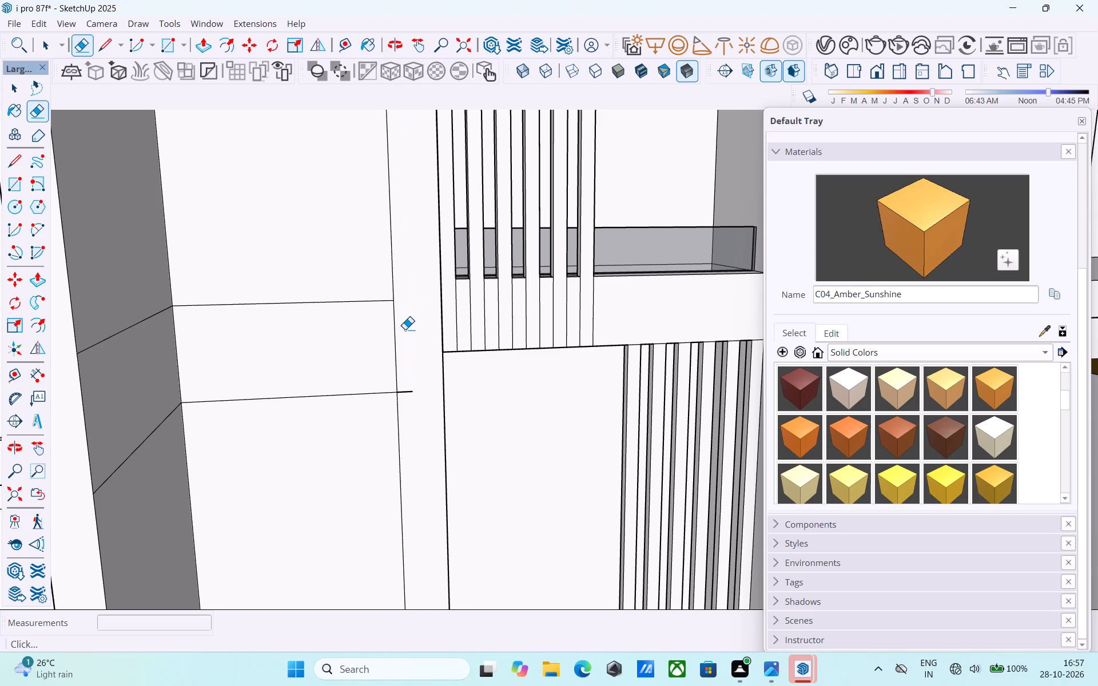
left_click_drag(404, 345, 411, 404)
Erase the seam segment crossing the strip near the roof and the short vertical segments between the top seam and roof edge.
scroll(411, 406, "down", 10)
middle_click_drag(408, 341, 415, 517, "shift")
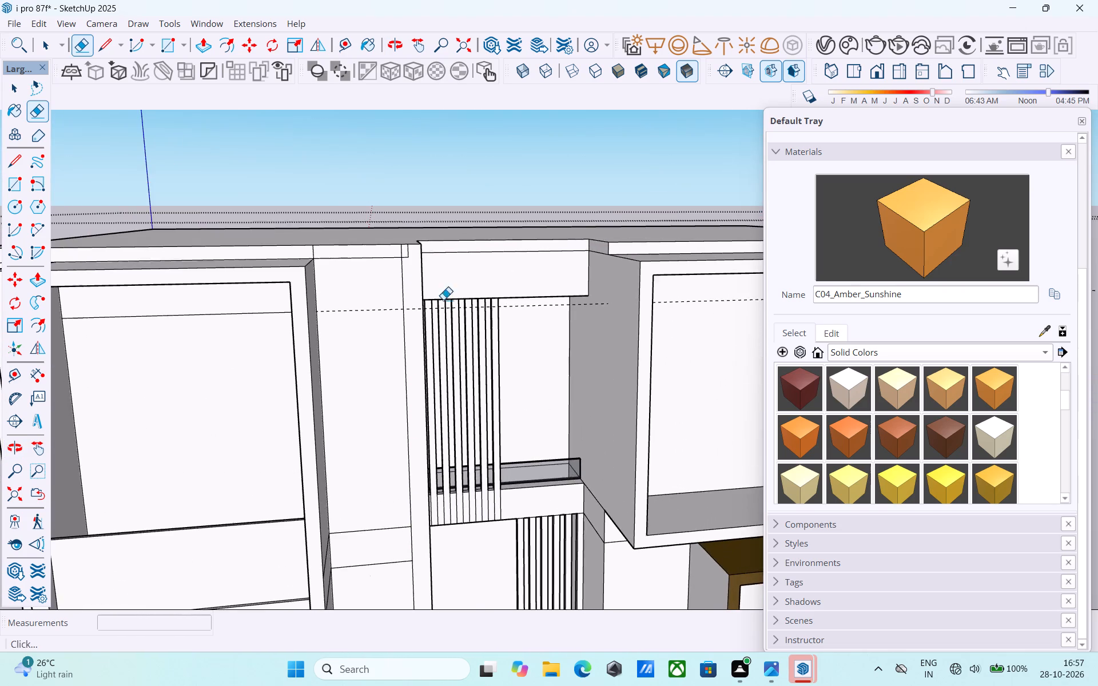
scroll(443, 283, "up", 10)
left_click_drag(376, 238, 381, 237)
left_click_drag(383, 238, 382, 247)
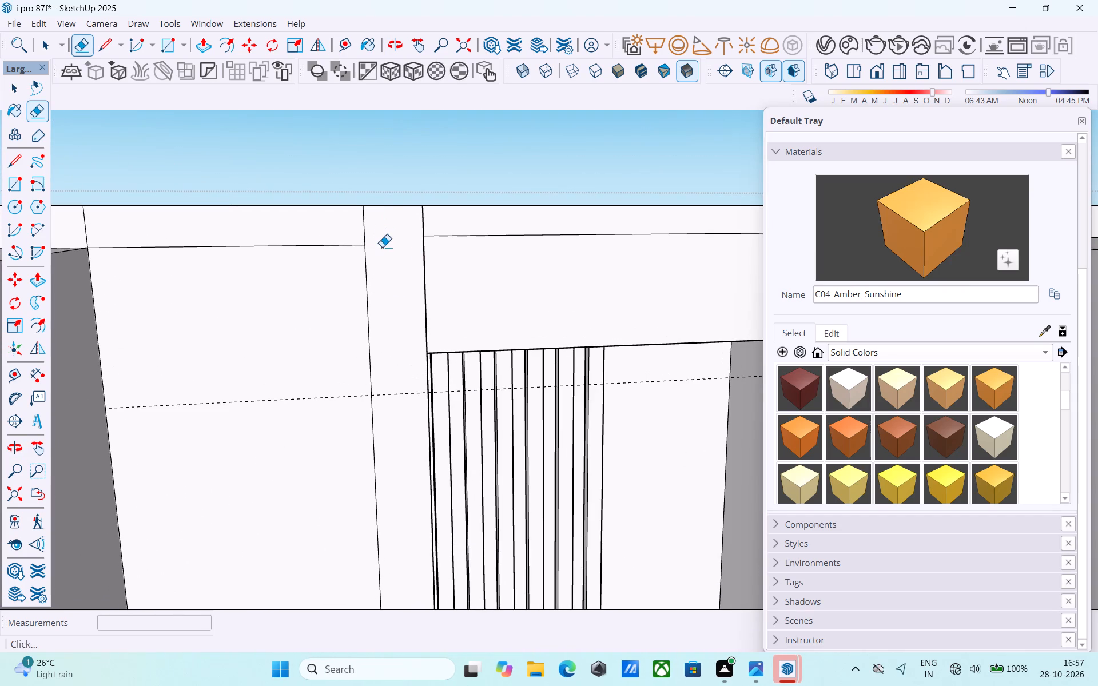
scroll(382, 248, "down", 7)
middle_click_drag(383, 248, 491, 269)
left_click_drag(343, 258, 337, 258)
left_click_drag(474, 256, 493, 260)
left_click_drag(346, 263, 336, 262)
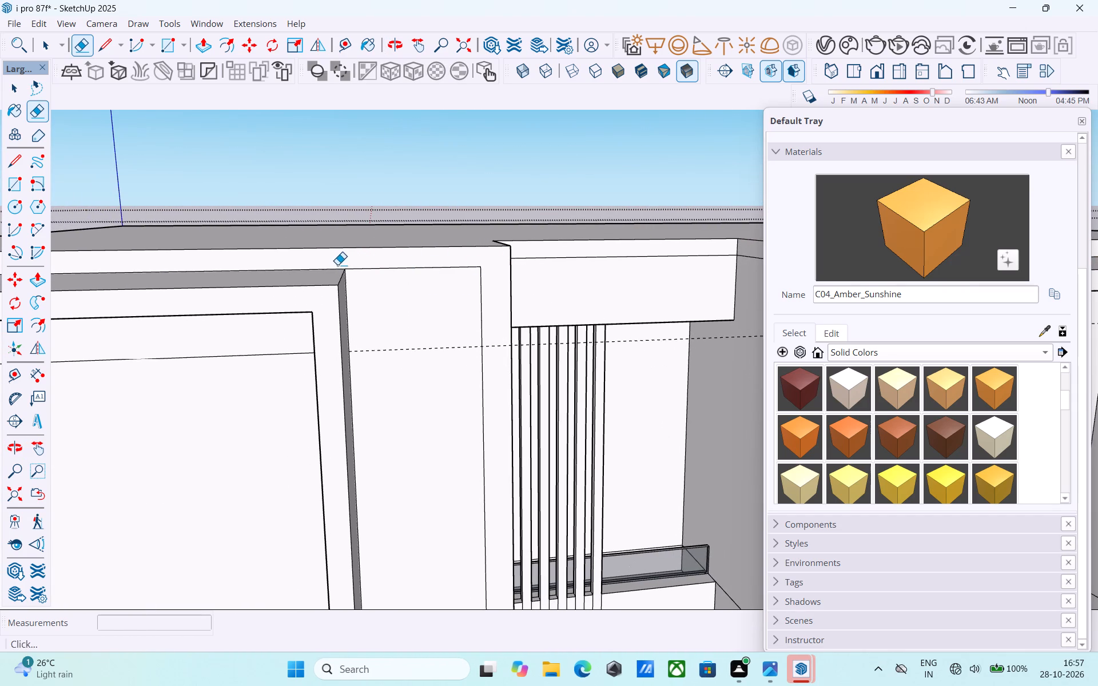
Draw a line extending the strip's vertical edge from the top seam up to the roof edge.
scroll(368, 268, "down", 5)
middle_click_drag(368, 268, 373, 290)
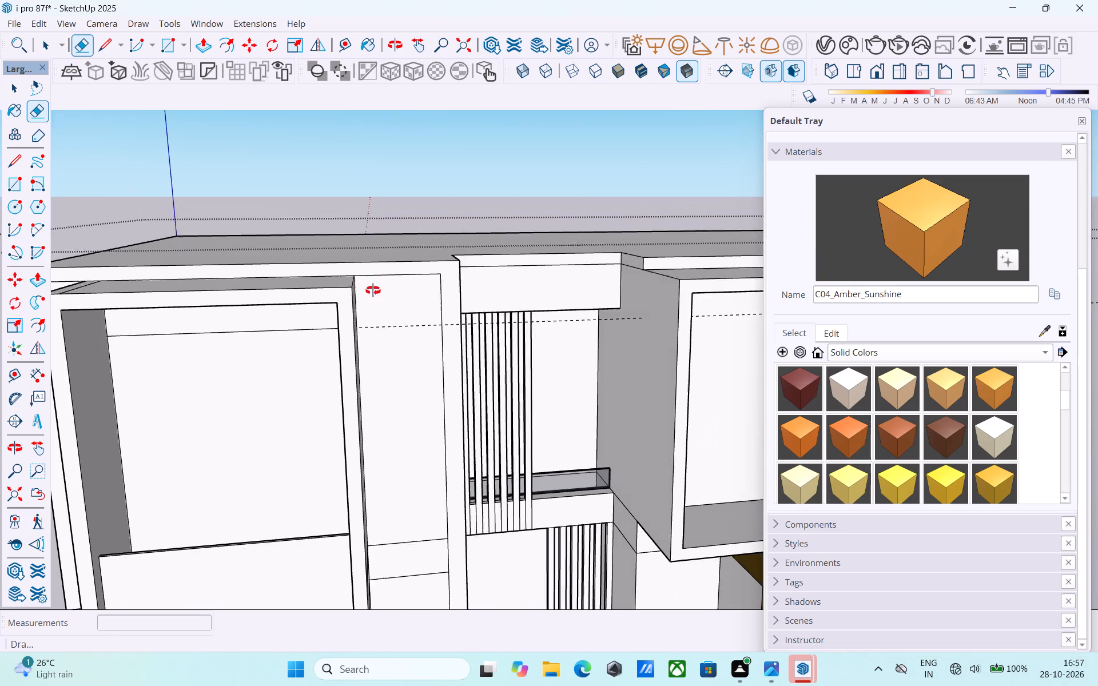
middle_click_drag(373, 290, 381, 294)
scroll(467, 318, "up", 4)
key("l")
scroll(468, 318, "up", 4)
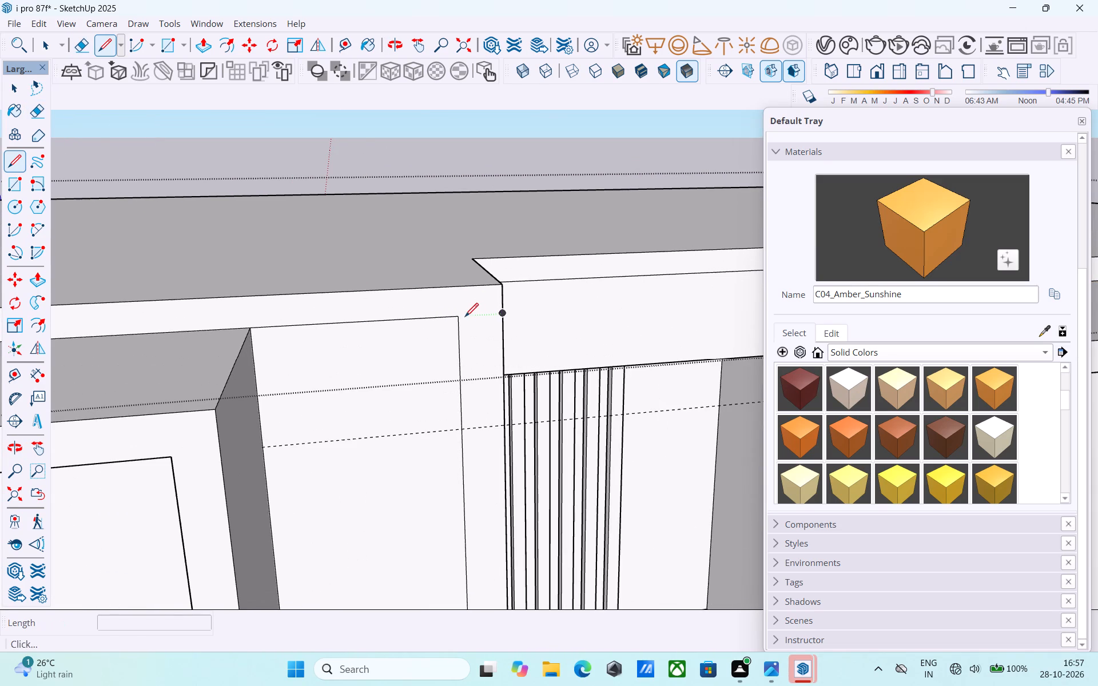
left_click(455, 320)
left_click(454, 290)
key("space")
Draw a 15' 3" line across the roof, parallel to the front edge, from the slat recess's back corner to the side edge.
middle_click_drag(469, 288, 484, 344)
scroll(484, 344, "down", 3)
middle_click_drag(484, 344, 487, 407)
scroll(463, 306, "up", 3)
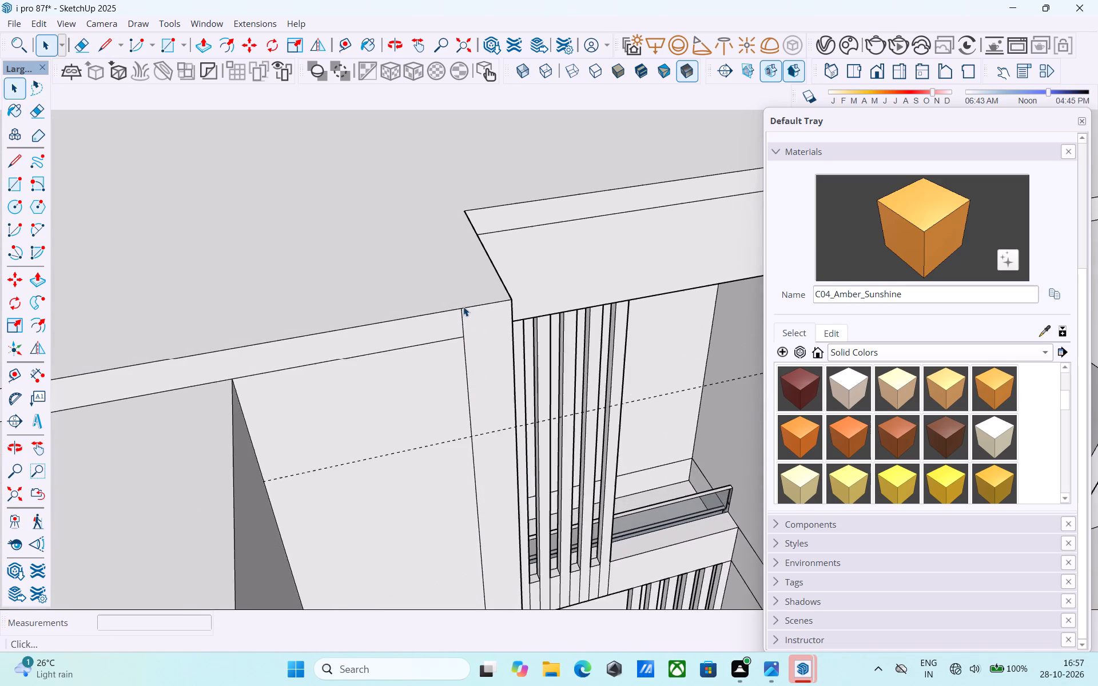
scroll(463, 306, "up", 2)
middle_click_drag(456, 304, 436, 313)
key("l")
left_click(480, 196)
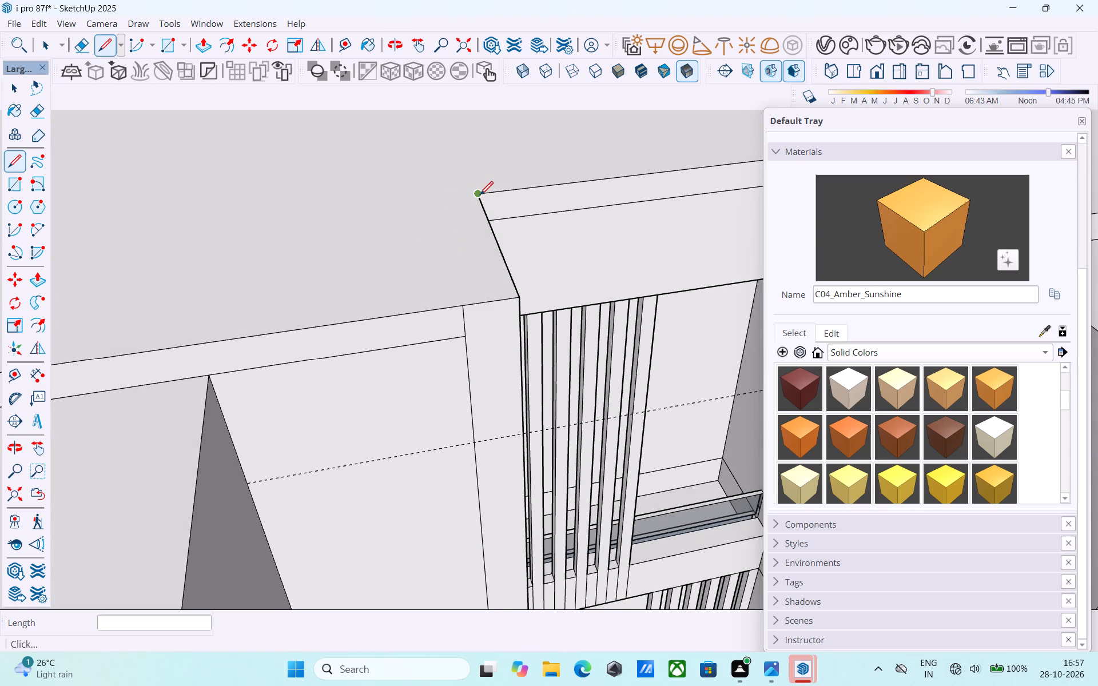
scroll(480, 196, "down", 4)
middle_click_drag(154, 205, 643, 190, "shift")
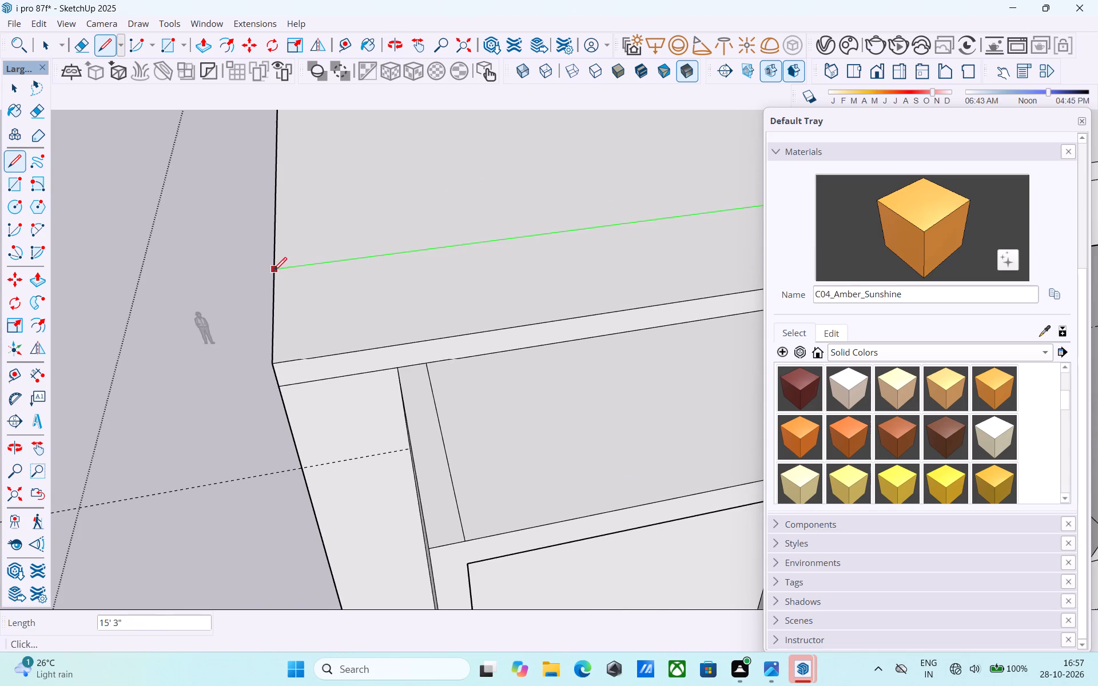
left_click(274, 269)
Draw a 3' line across the roof band from the strip's top corner back to the 15' 3" line.
middle_click_drag(379, 243, 44, 185)
middle_click_drag(445, 225, 169, 253)
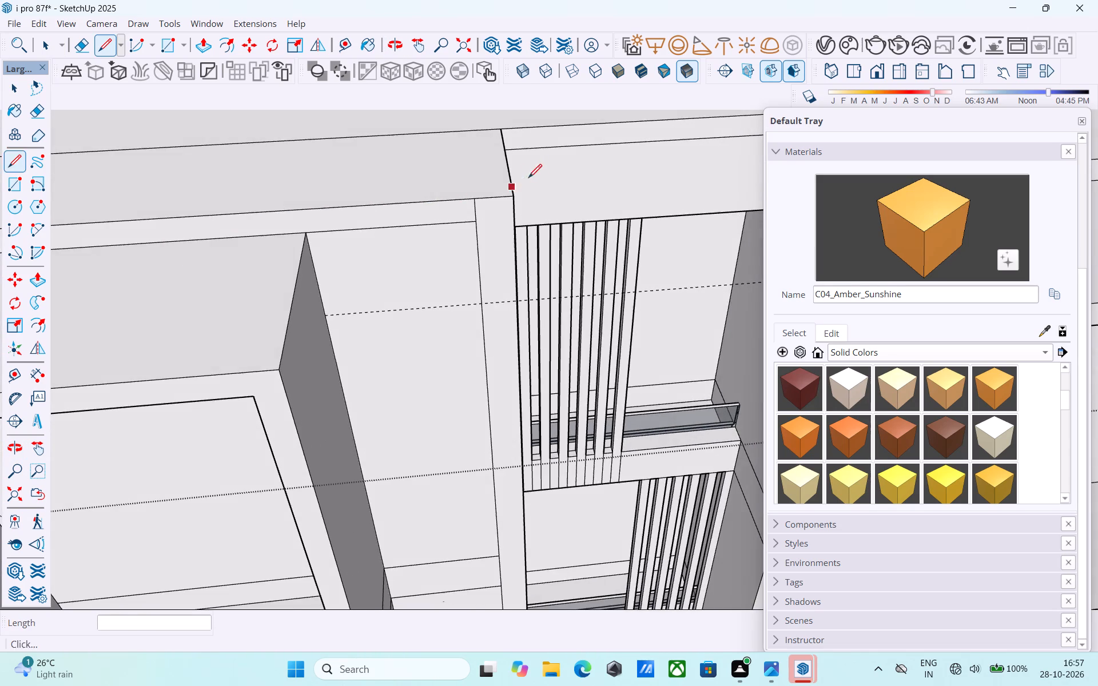
middle_click_drag(512, 182, 533, 275)
left_click(503, 288)
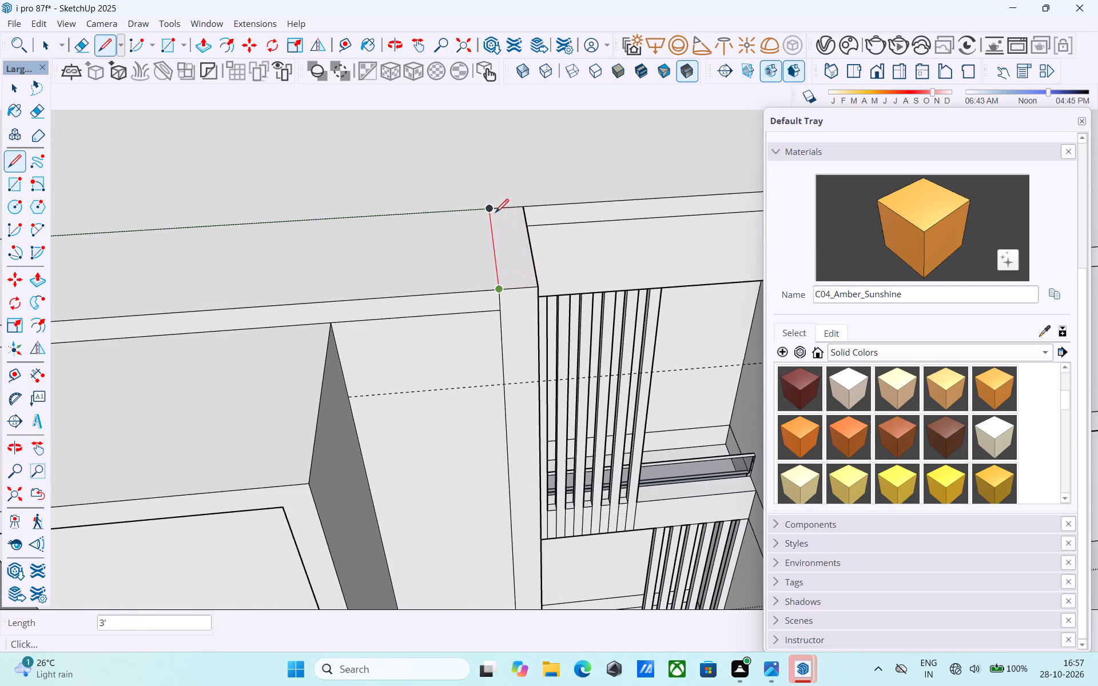
left_click(490, 209)
key("space")
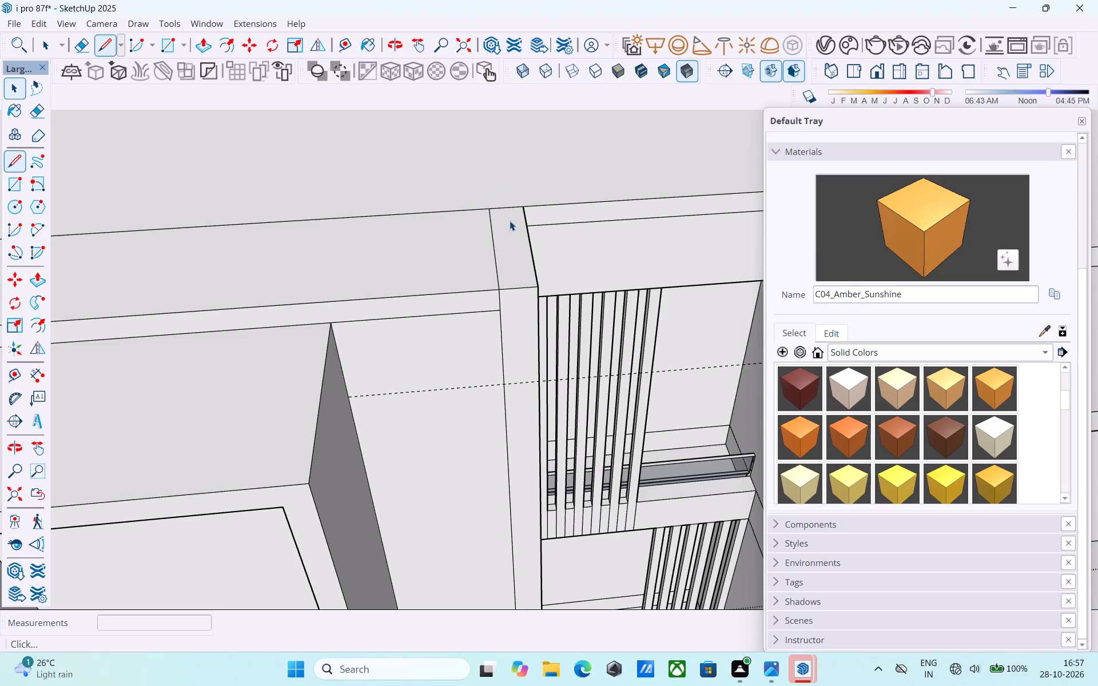
Push/Pull the small roof face above the wall strip upward by 4'.
left_click(514, 225)
key("p")
left_click(514, 225)
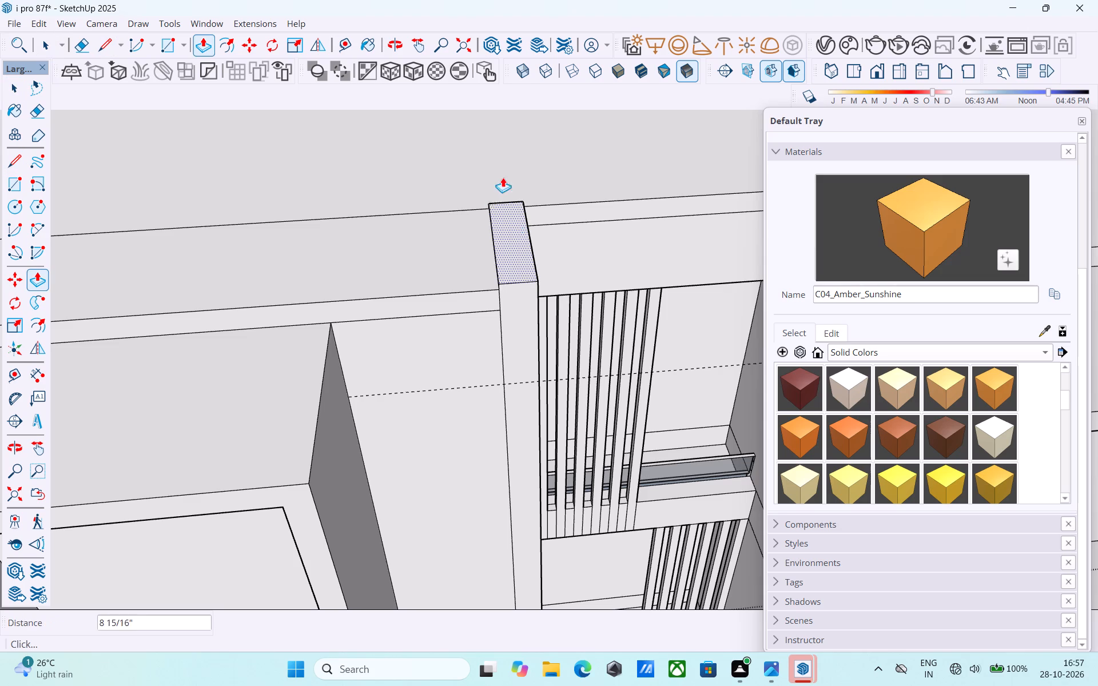
type("4'")
key("Return")
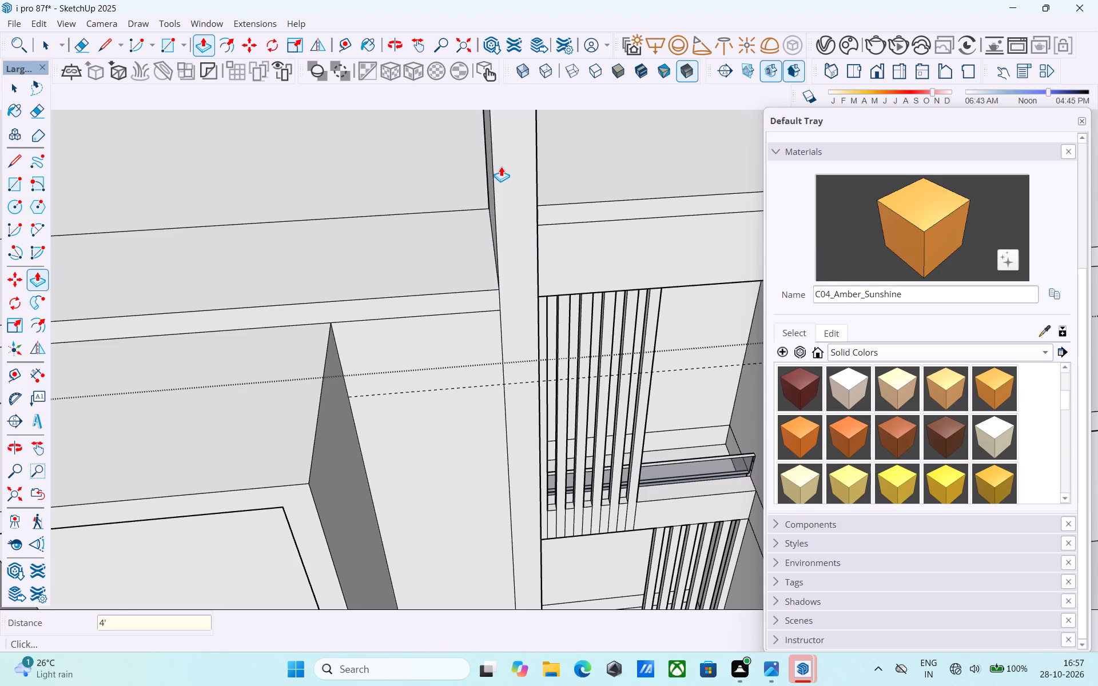
Examine the raised strip against the front facade and the roof's outer corner beside the tall balcony frame.
scroll(506, 141, "down", 15)
middle_click_drag(511, 256, 528, 83)
scroll(566, 233, "down", 4)
middle_click_drag(518, 256, 558, 203)
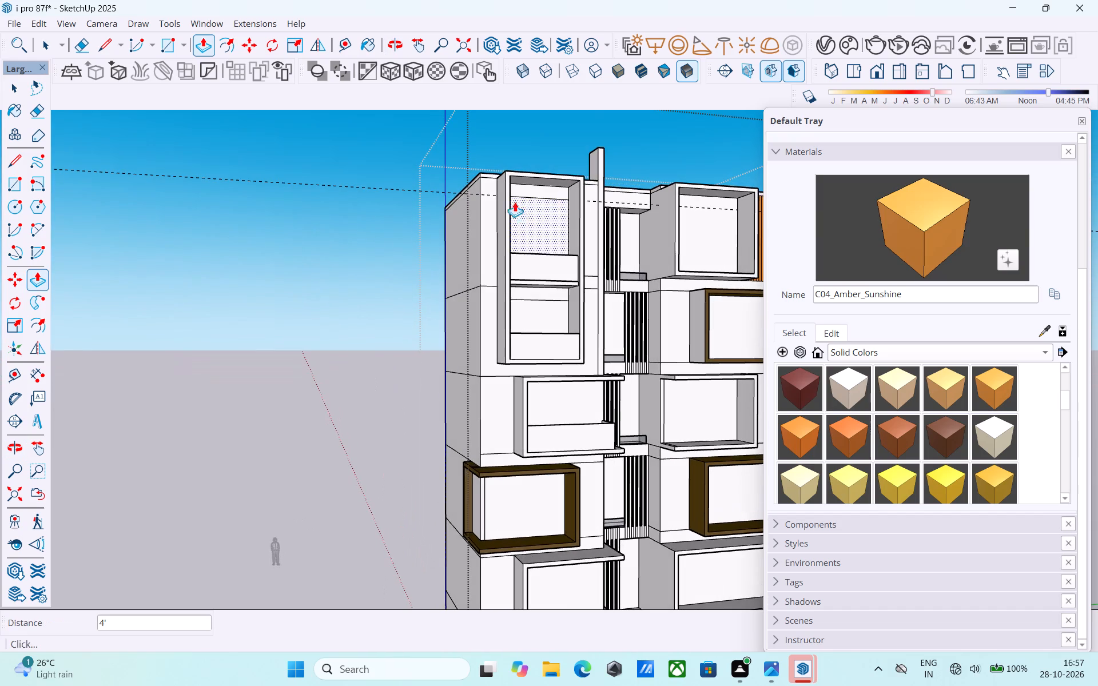
scroll(493, 171, "up", 5)
middle_click_drag(493, 171, 467, 177)
scroll(456, 193, "up", 3)
key("space")
scroll(445, 185, "up", 3)
middle_click_drag(445, 185, 455, 265)
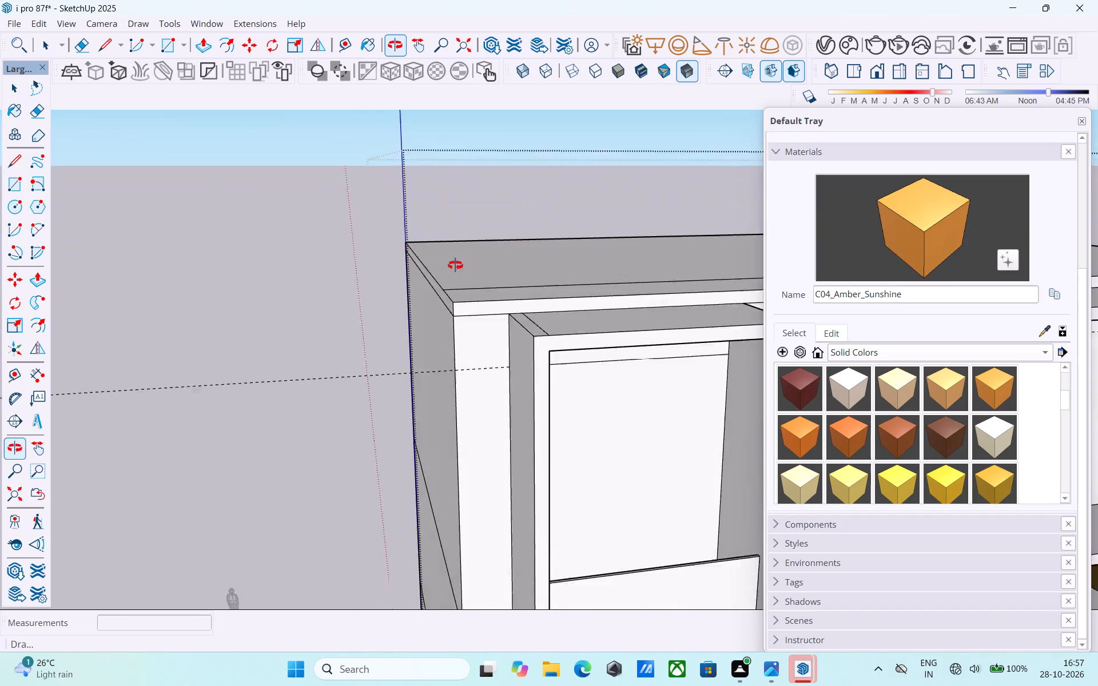
Draw a 9" line along the roof's front edge, starting from the outer corner beside the tall balcony frame.
middle_click_drag(455, 265, 458, 275)
key("l")
scroll(444, 359, "up", 5)
left_click(484, 342)
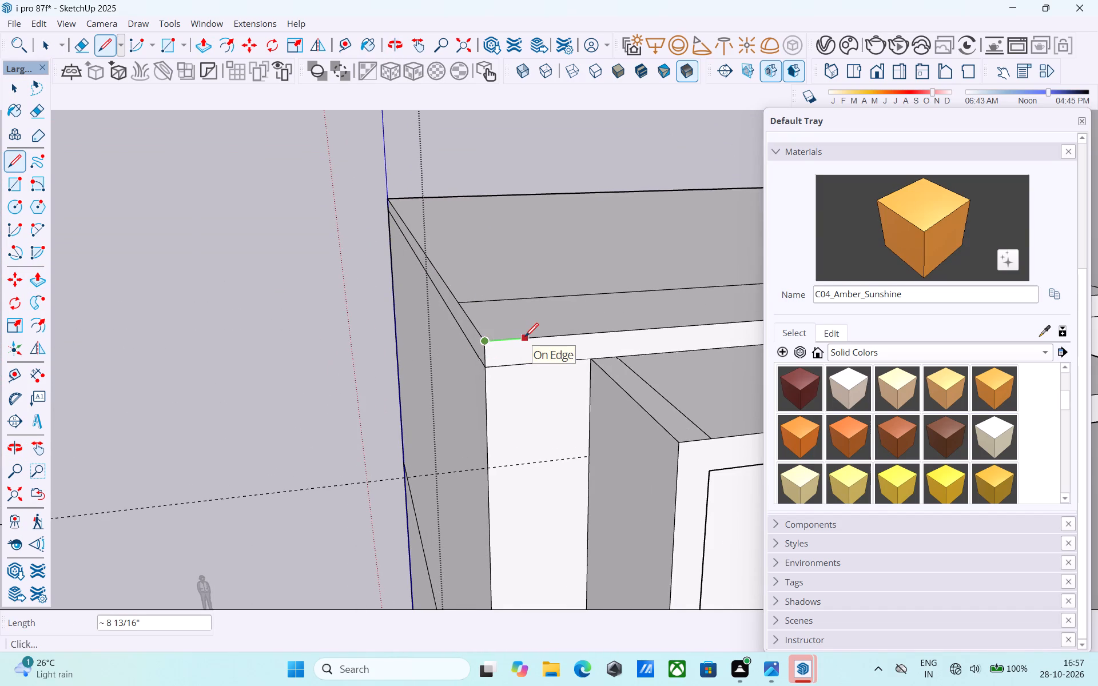
type("9\"")
key("Return")
left_click(491, 340)
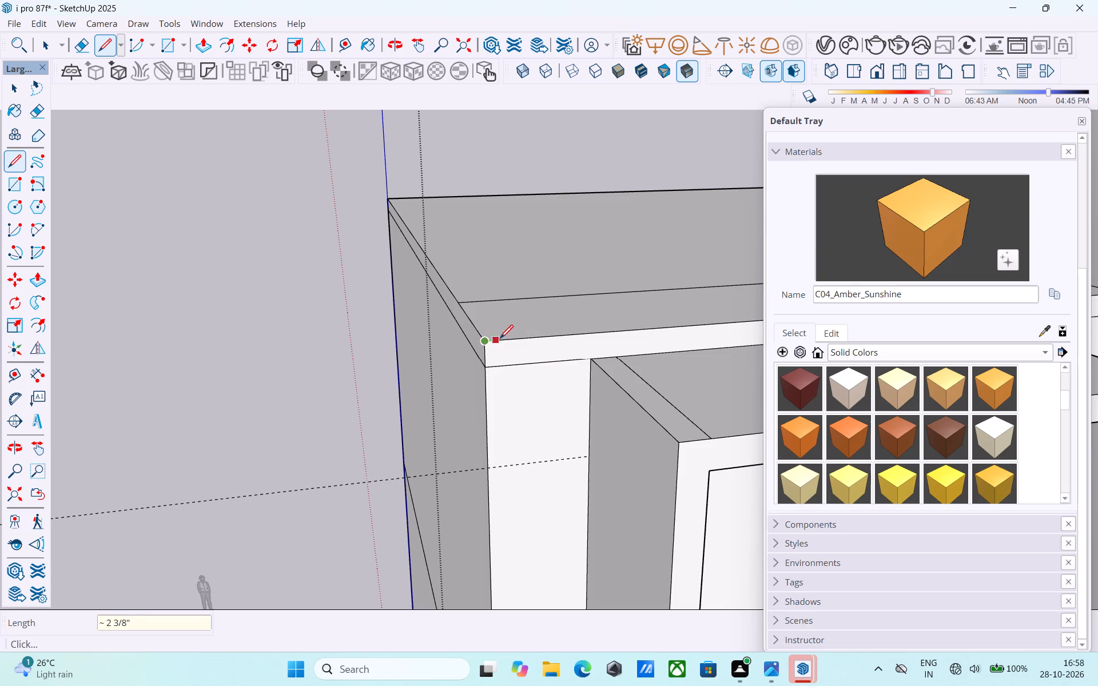
left_click(525, 342)
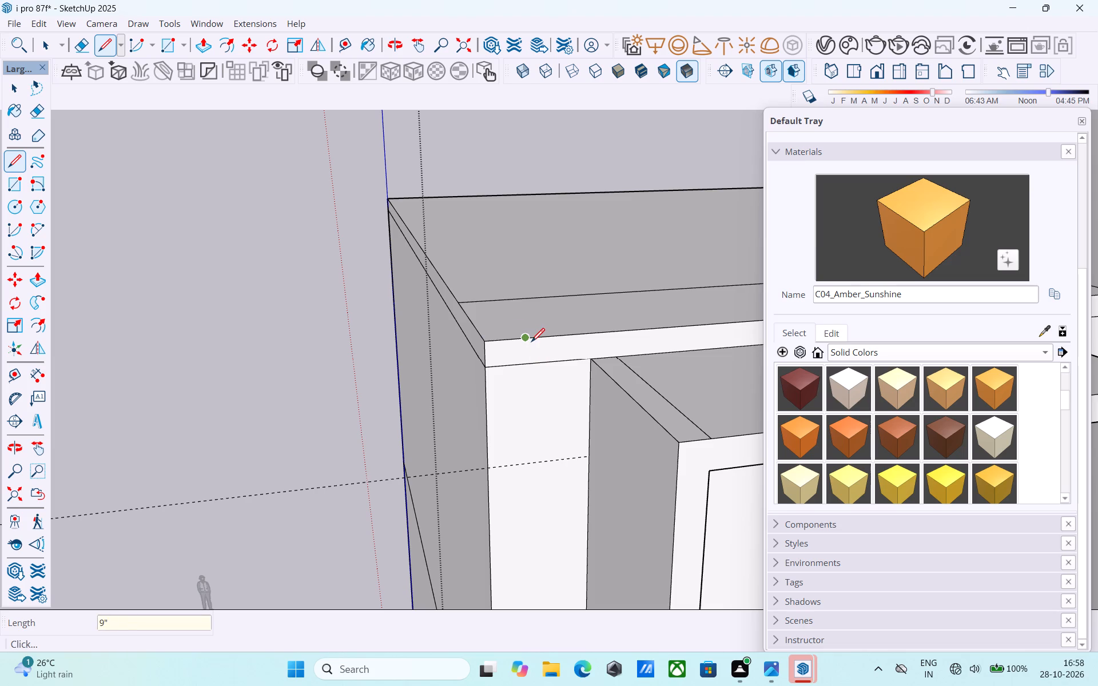
Draw a vertical line from the end of the 9" segment down the corner wall strip to the brown balcony frame.
left_click(531, 343)
scroll(517, 293, "down", 18)
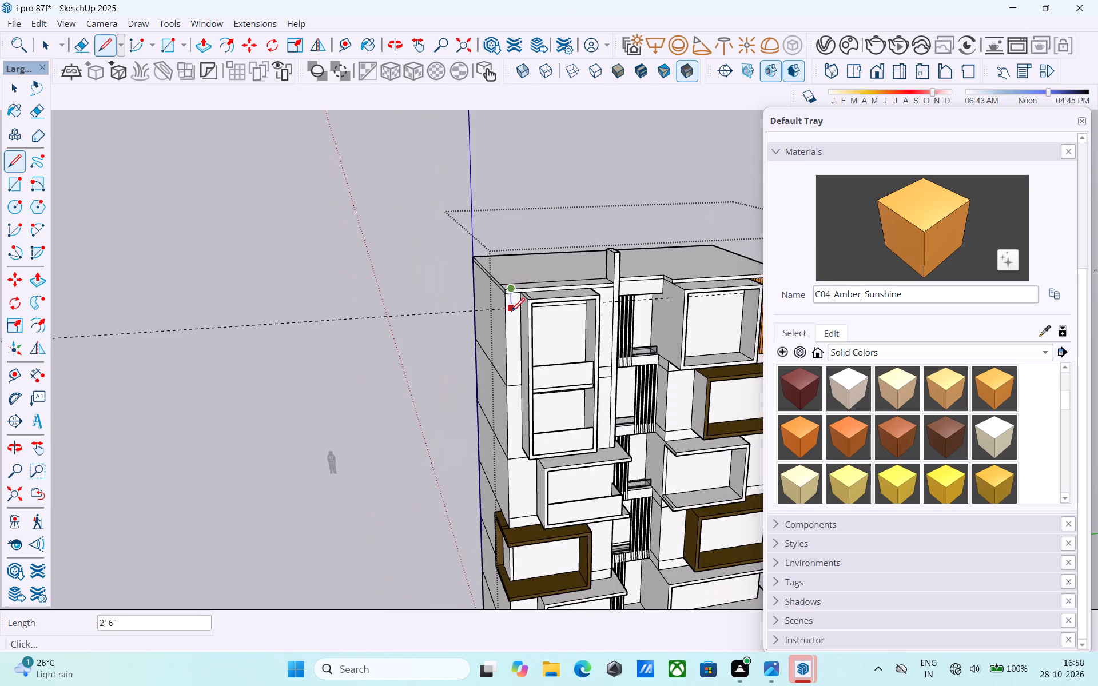
scroll(515, 312, "down", 5)
middle_click_drag(532, 439, 521, 404)
scroll(505, 406, "up", 10)
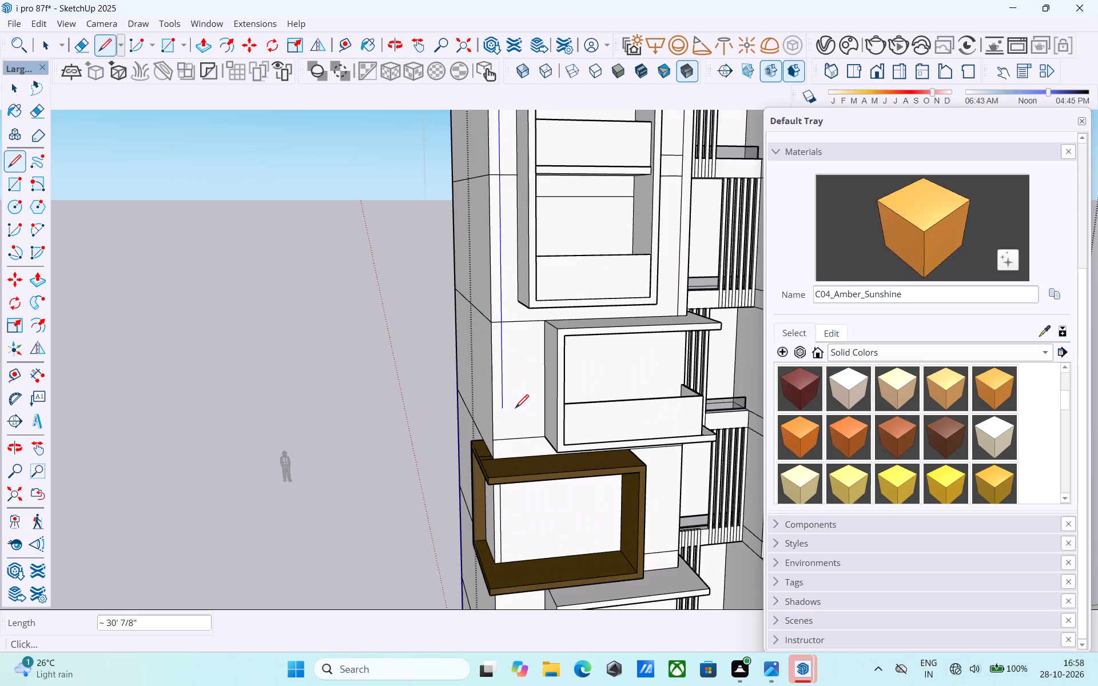
scroll(515, 409, "up", 1)
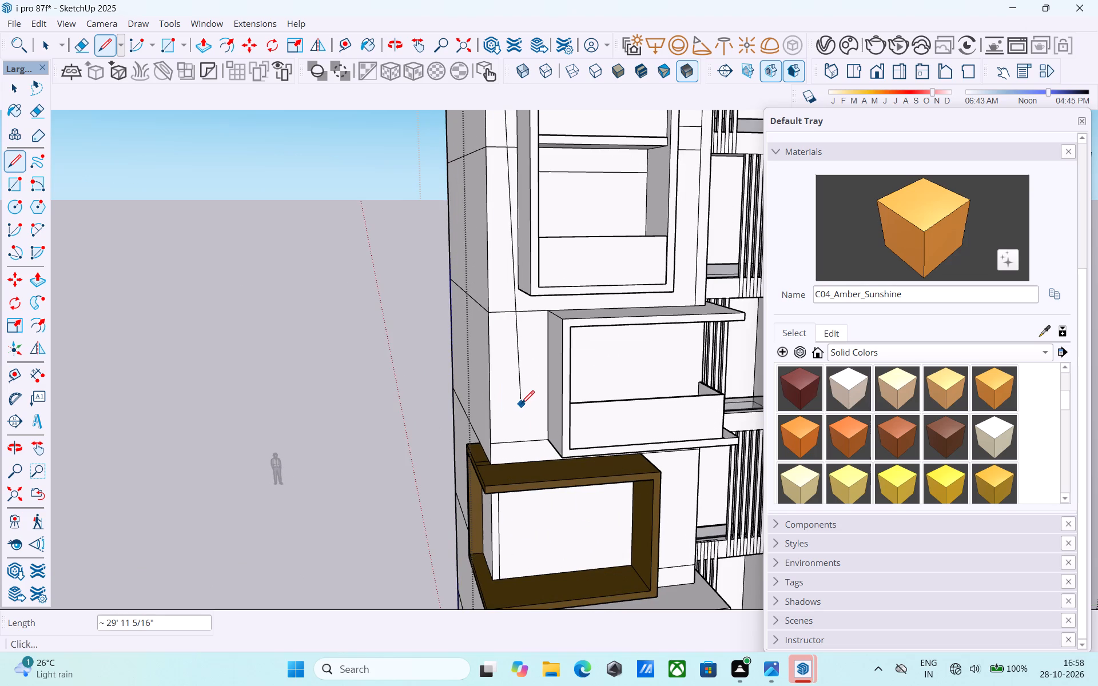
scroll(520, 438, "up", 11)
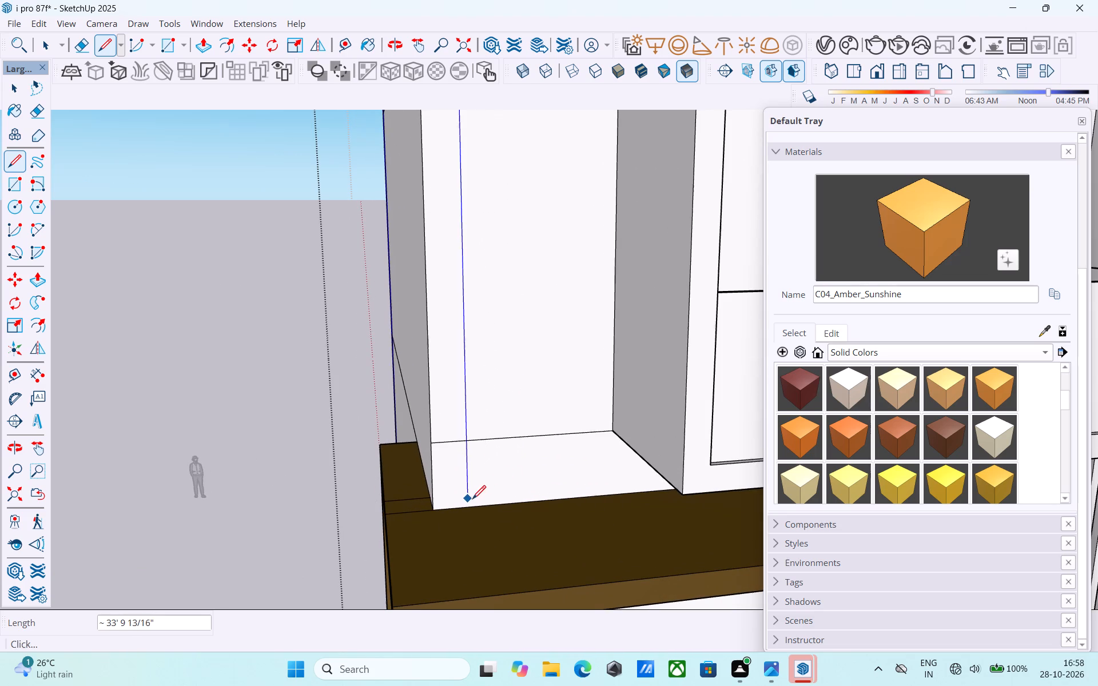